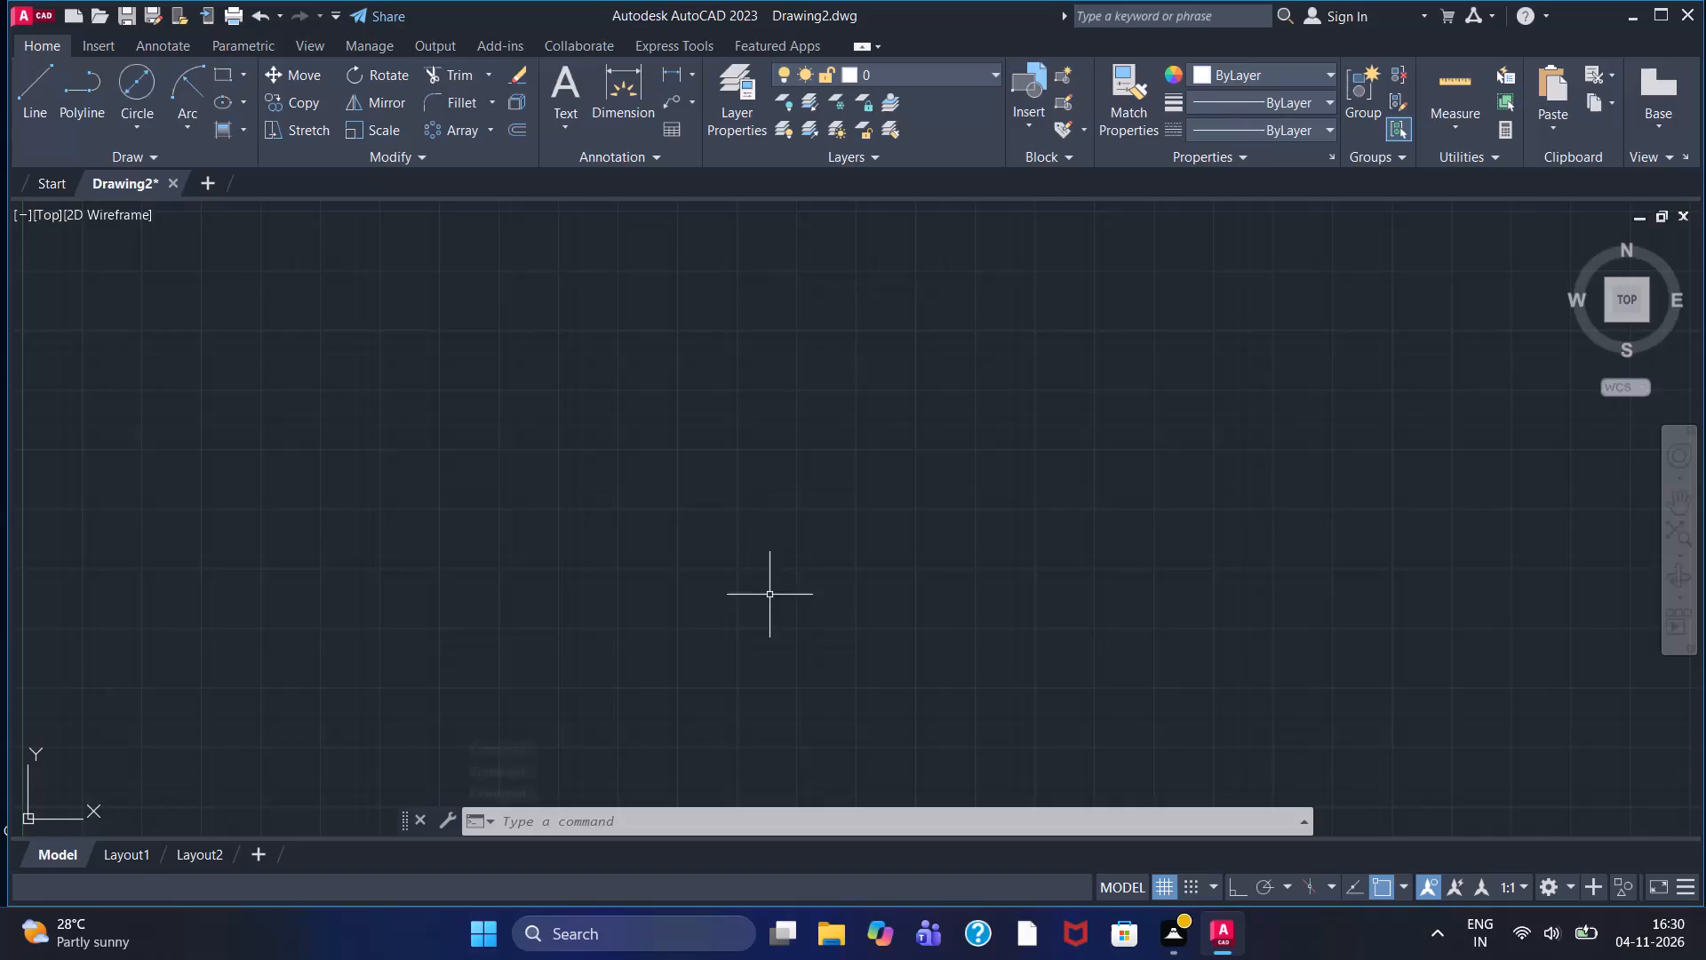
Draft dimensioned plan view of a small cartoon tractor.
Draw a circle of diameter 80 in the empty drawing area.
click(137, 72)
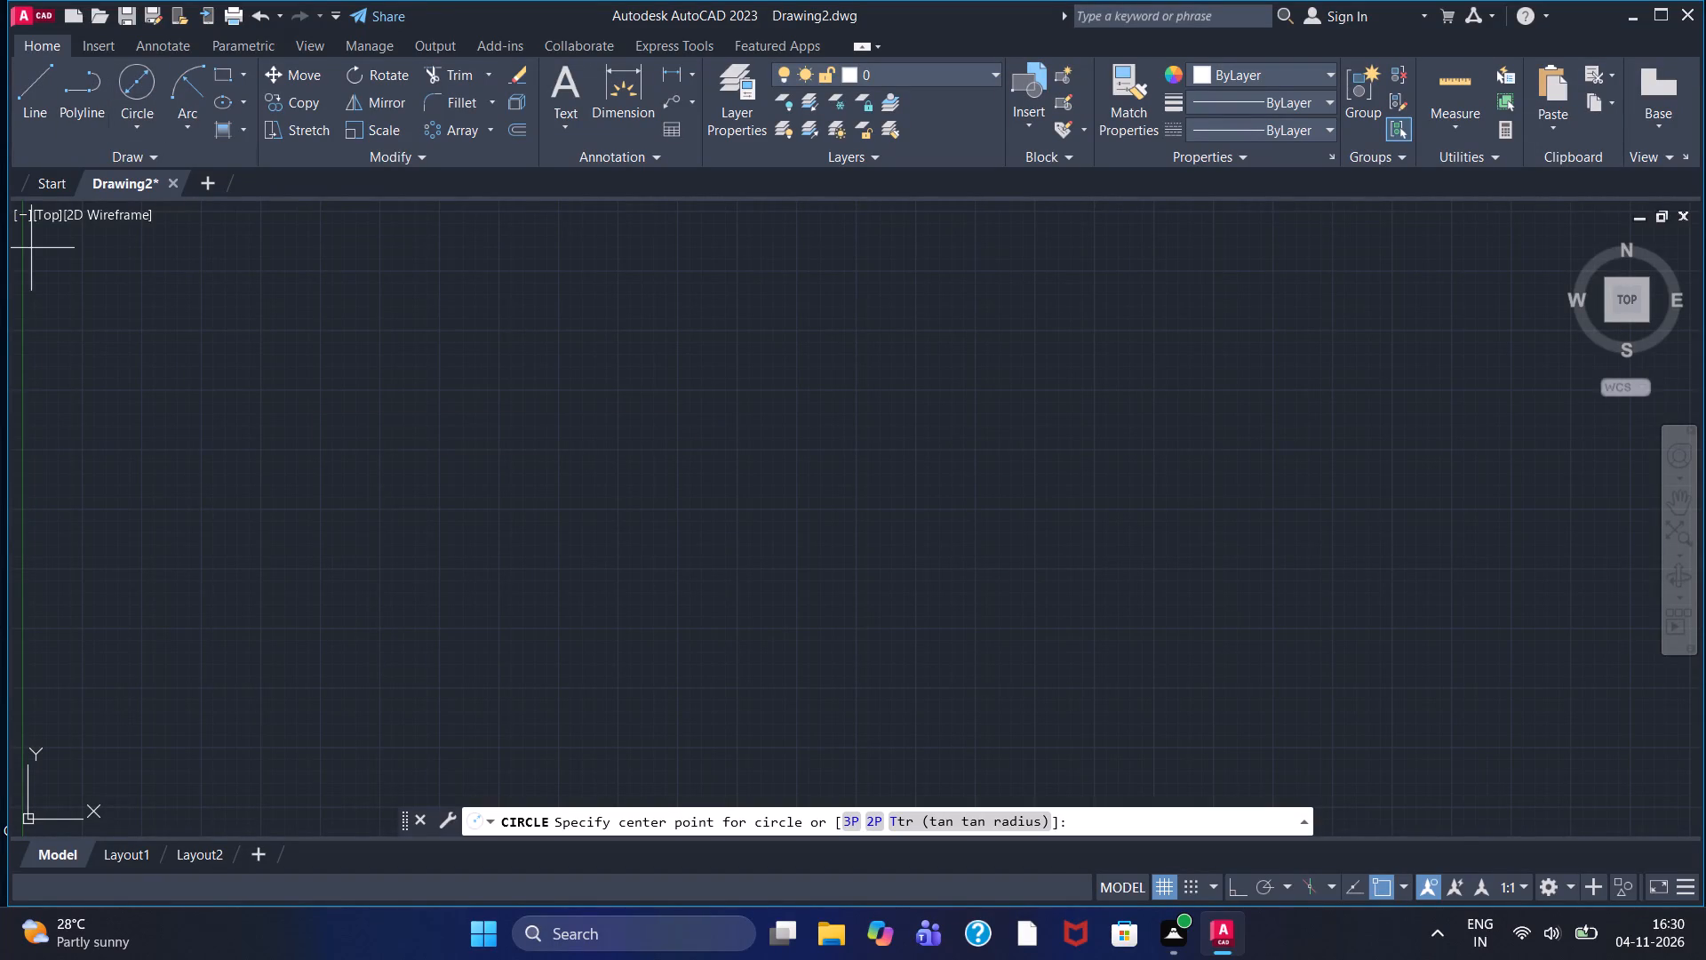
scroll(586, 723, down, 1)
scroll(357, 636, up, 2)
scroll(433, 598, up, 3)
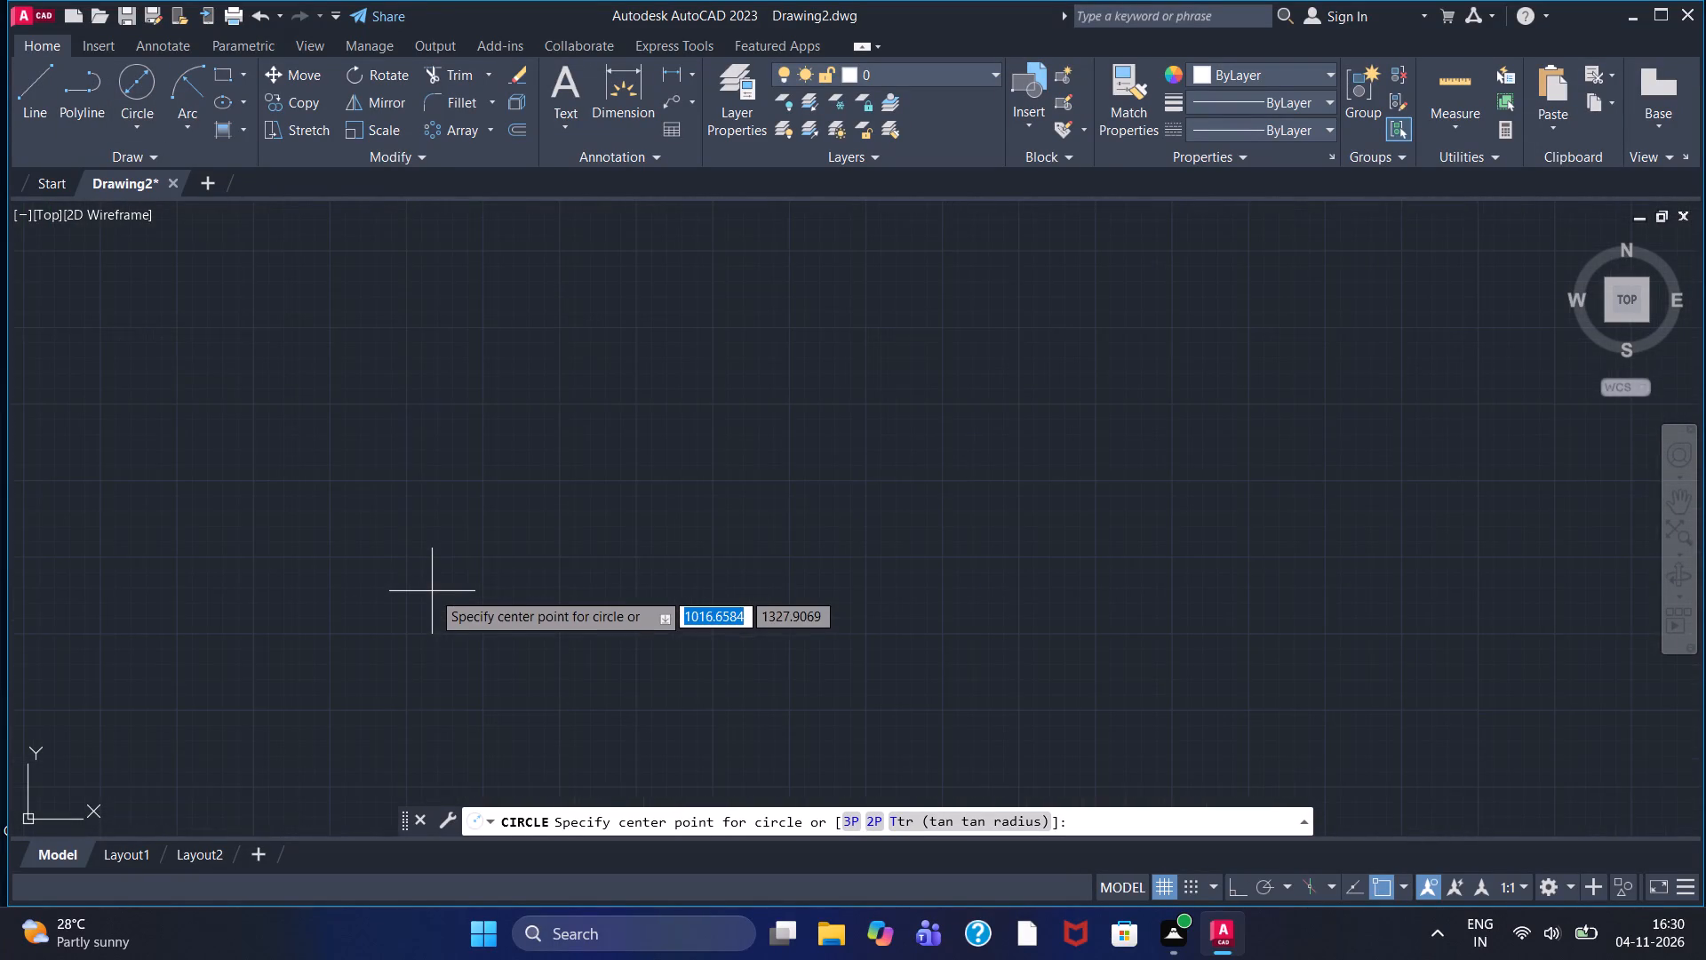
scroll(376, 543, up, 4)
scroll(380, 571, down, 1)
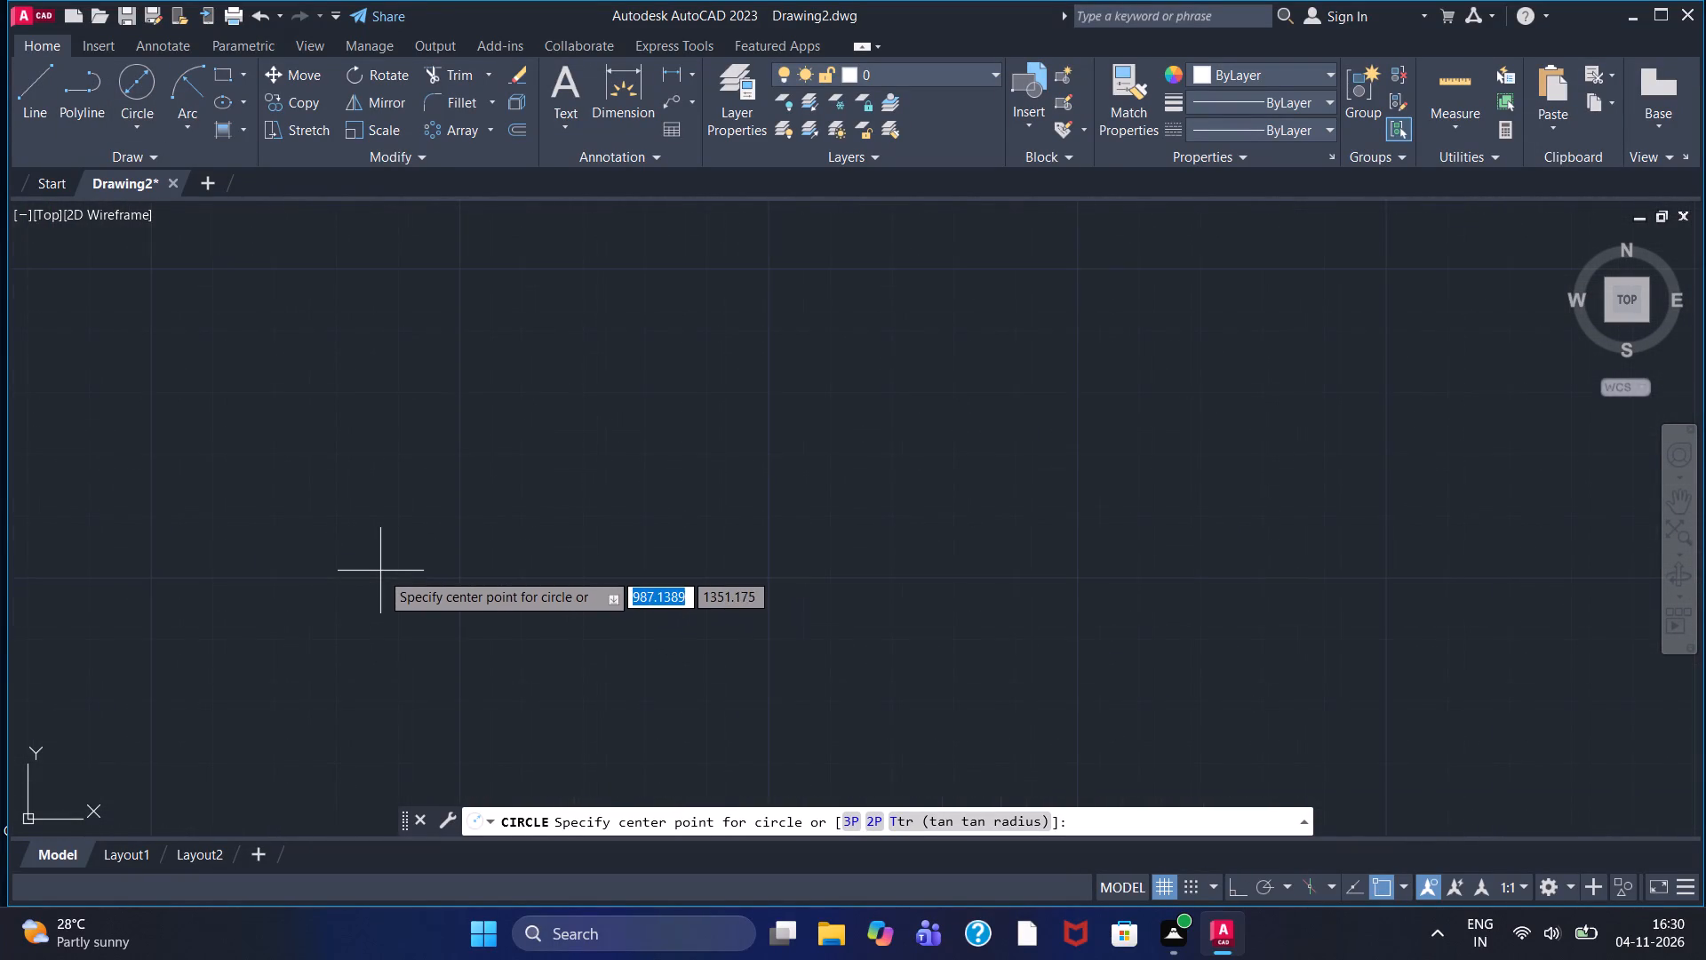
scroll(380, 572, down, 1)
click(364, 564)
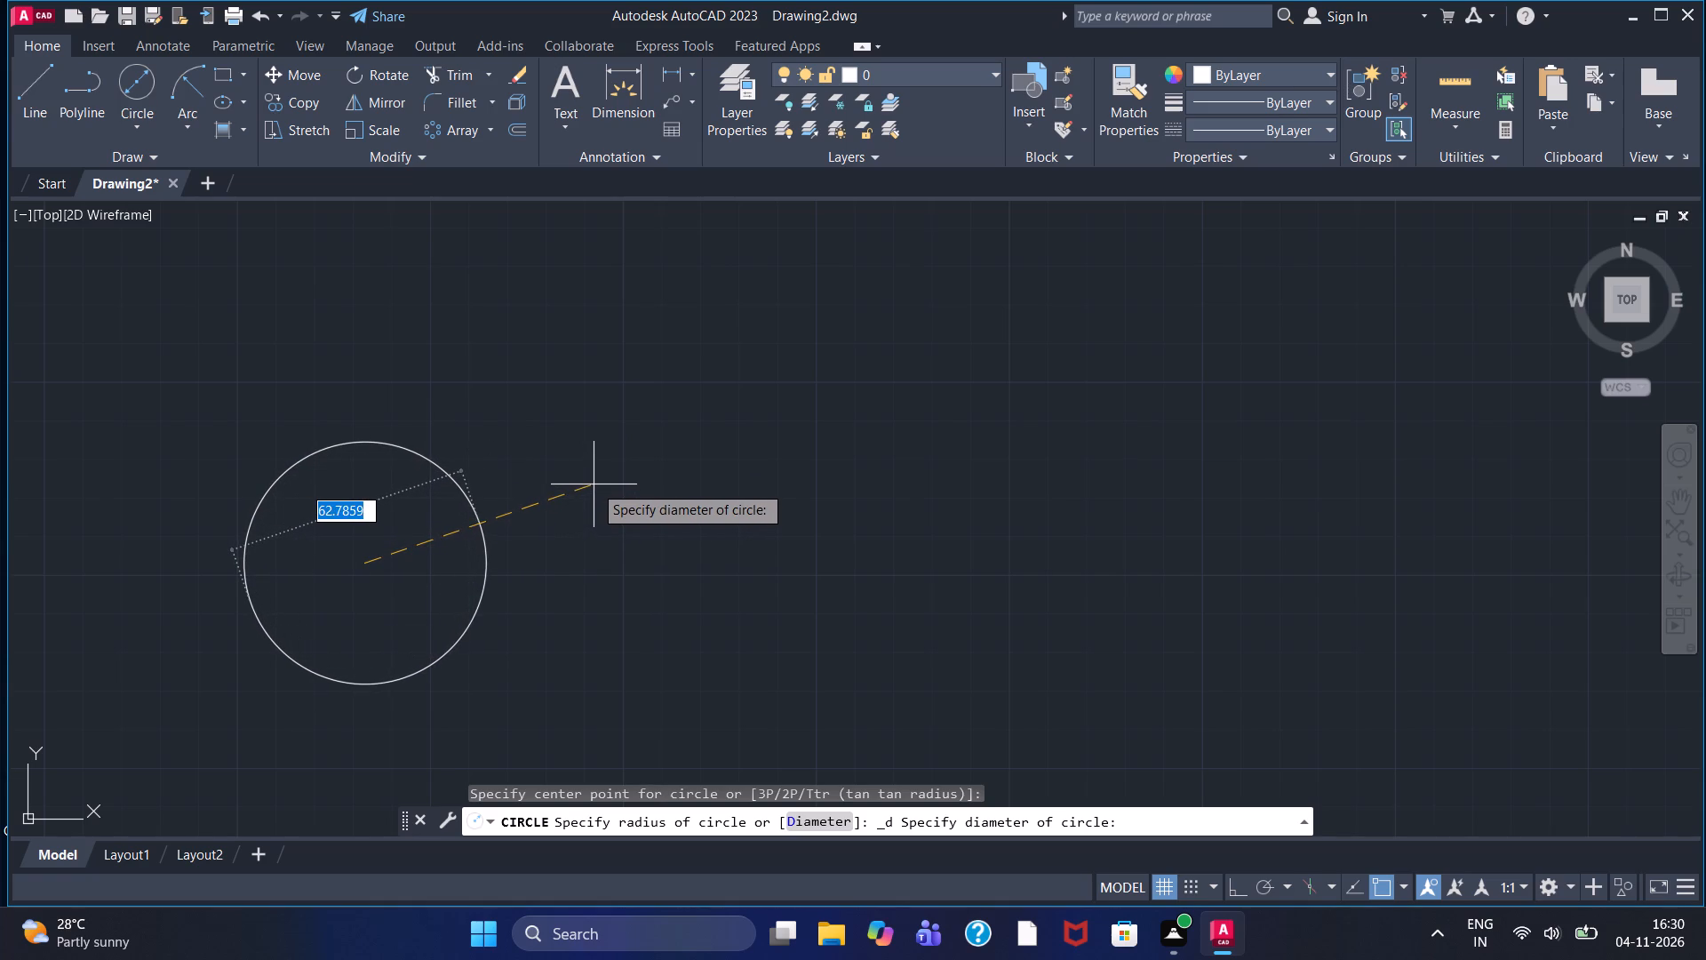
text(80)
key(Return)
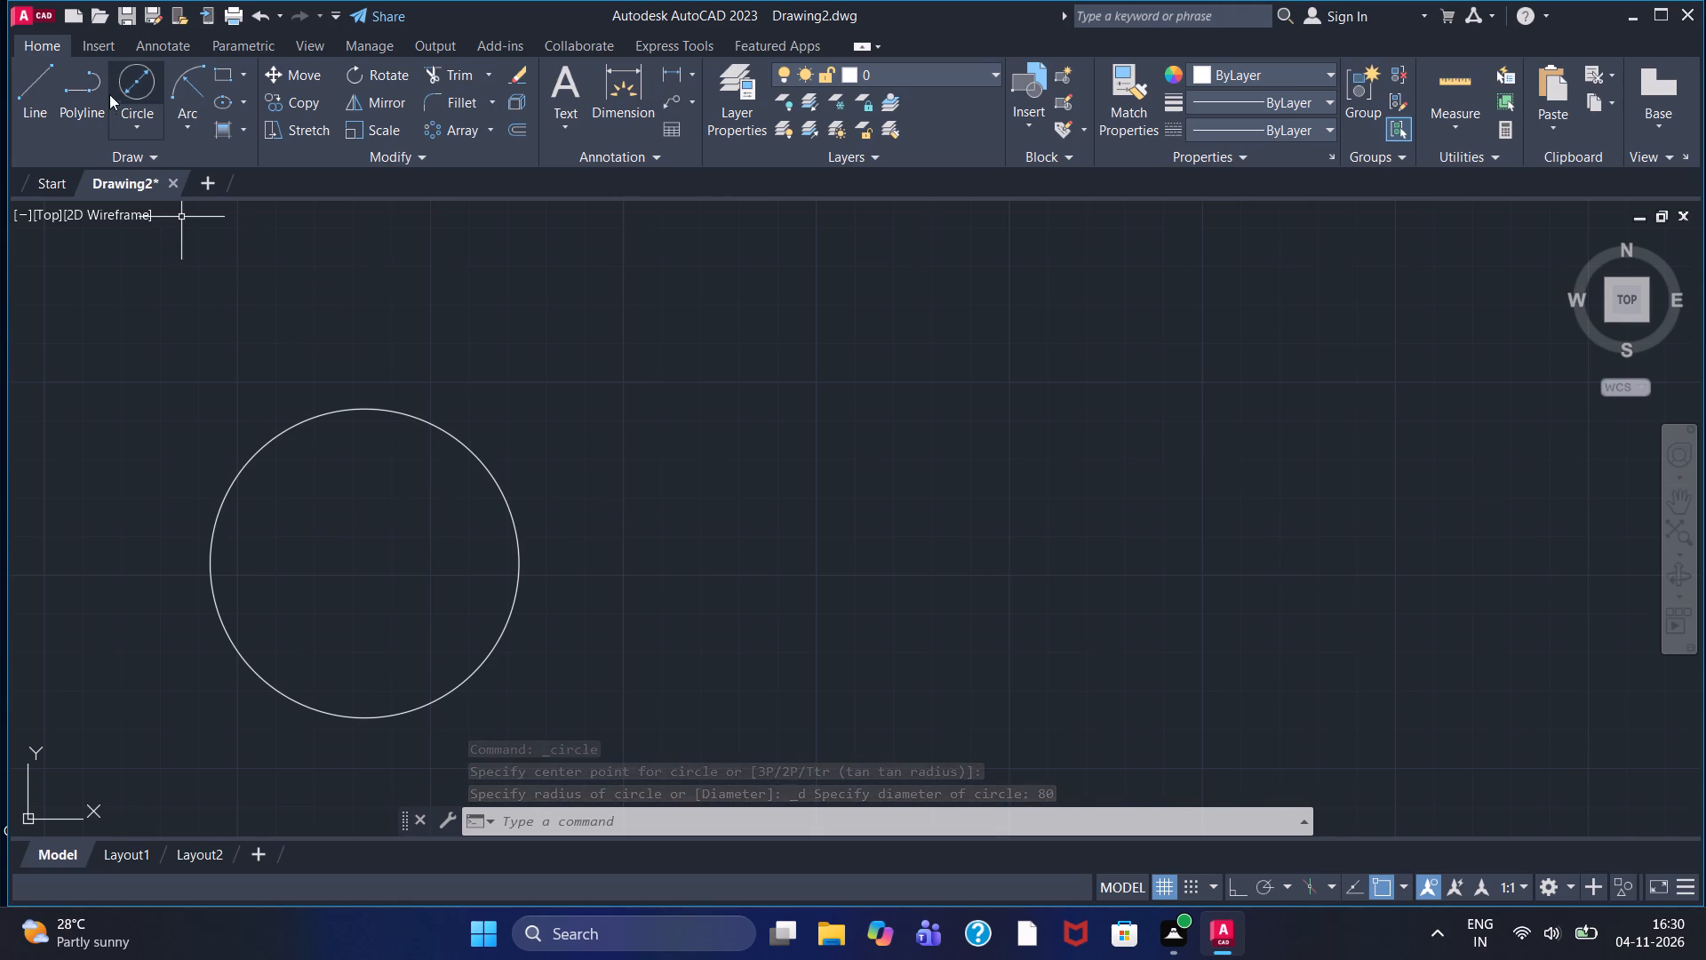
Draw a second circle of diameter 70 concentric with the first circle.
click(132, 80)
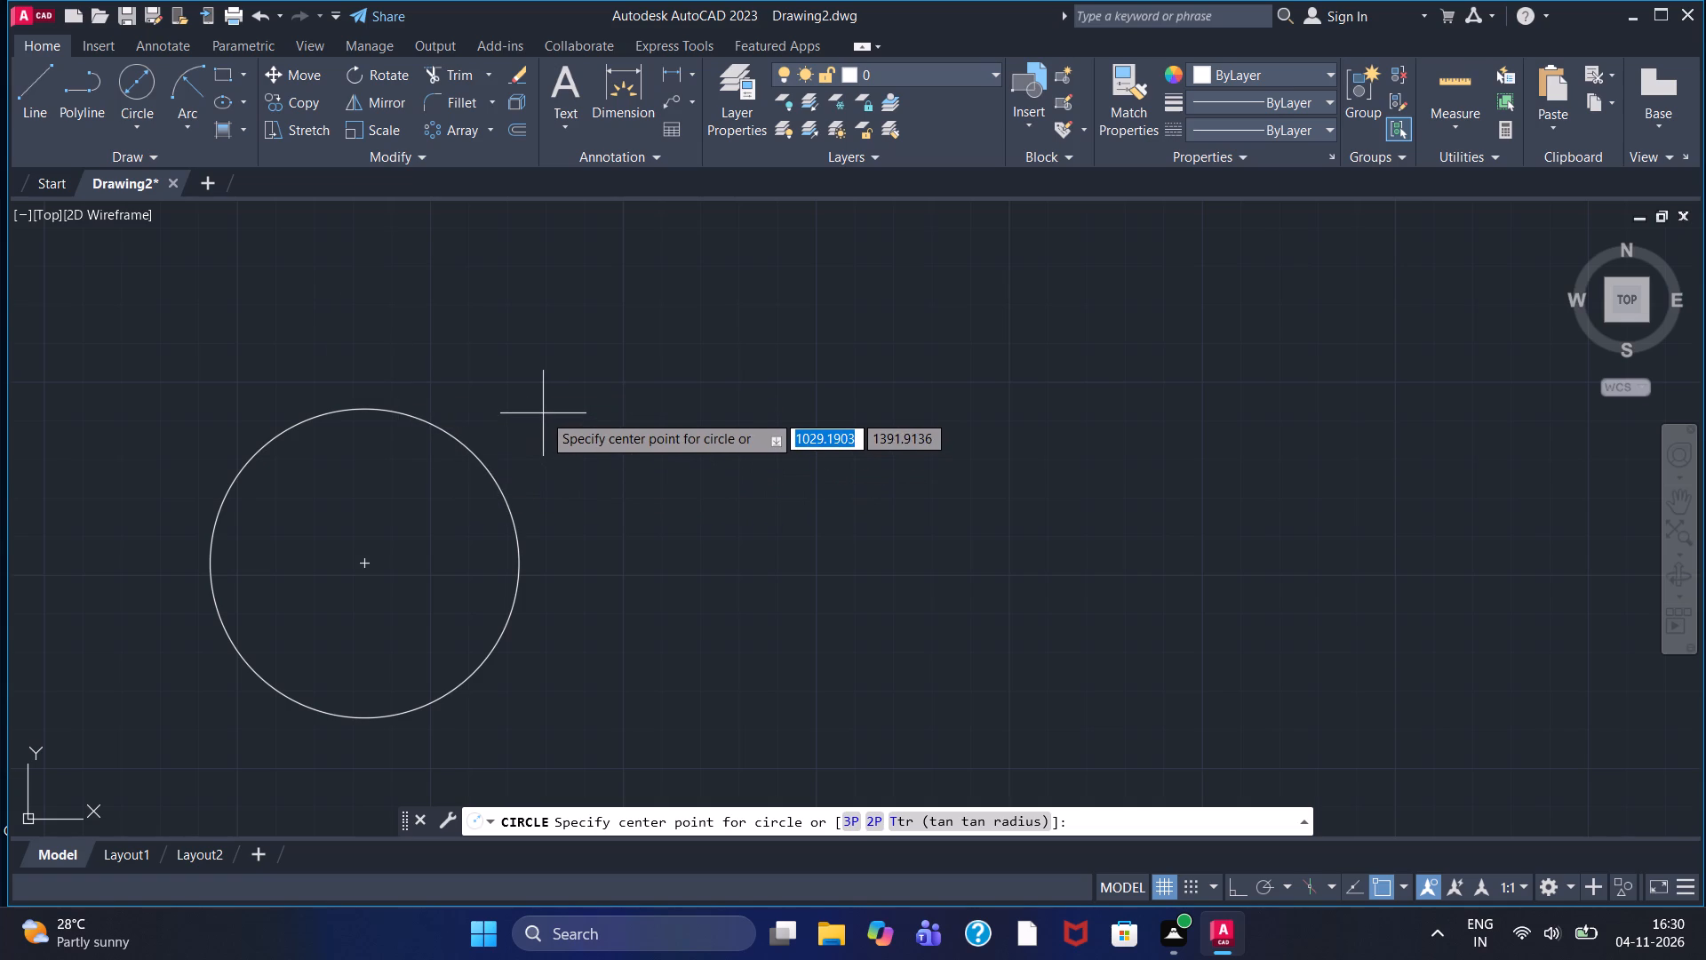
double_click(363, 569)
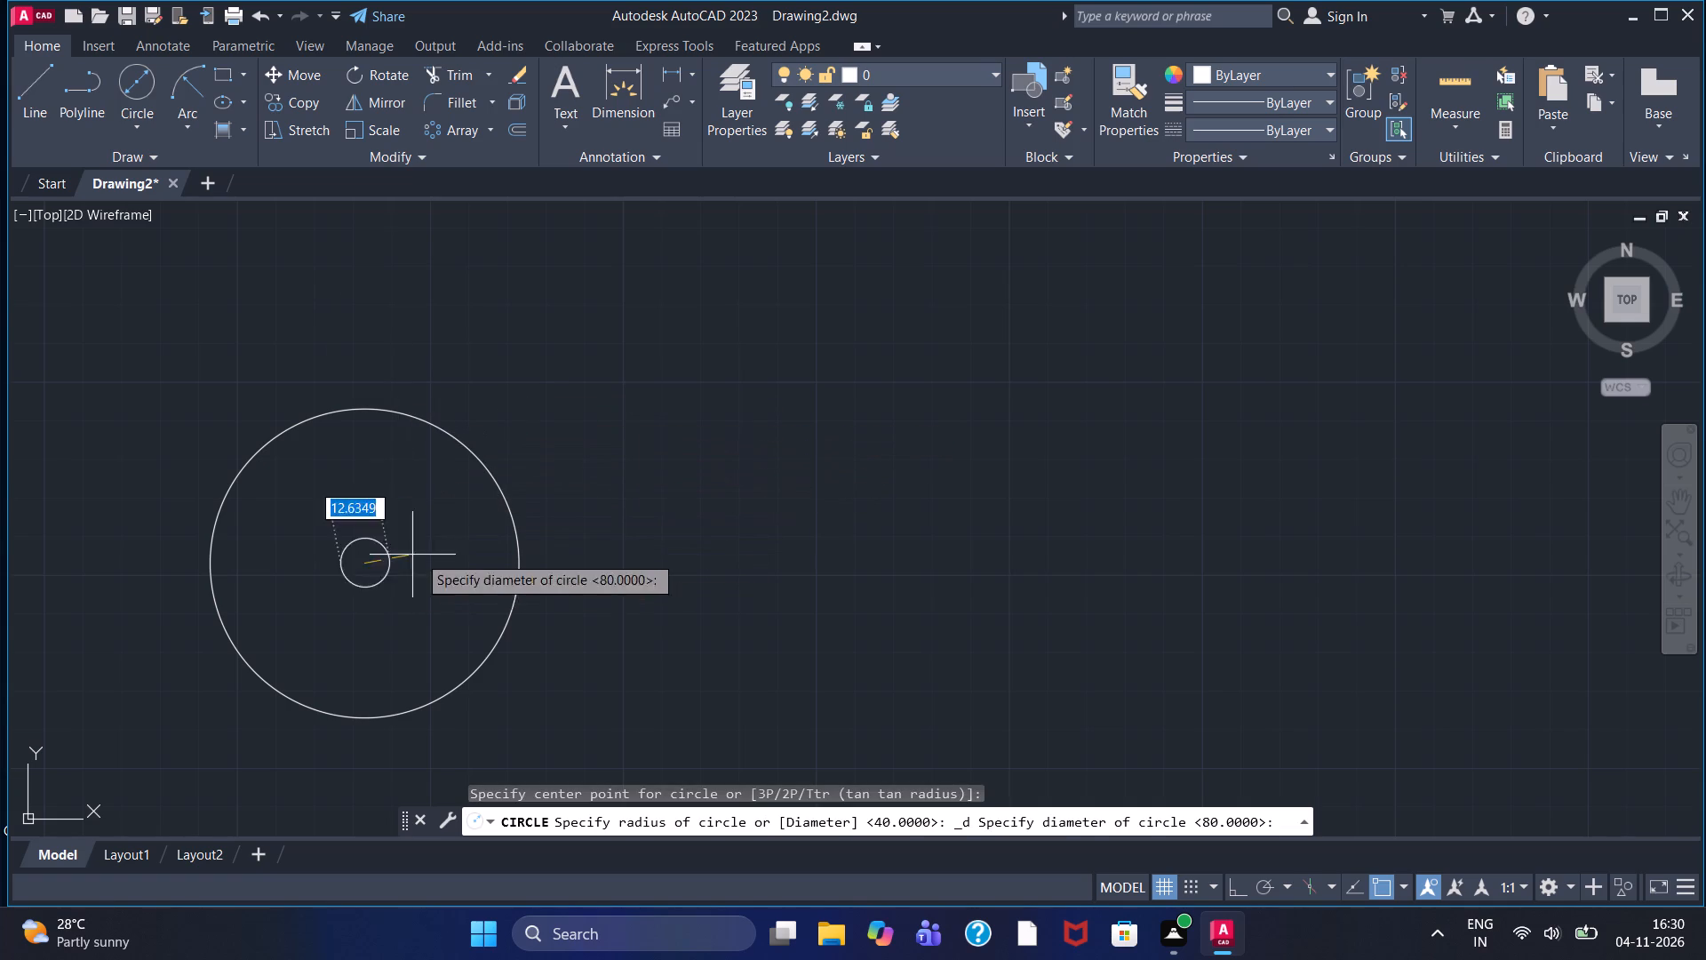
text(70)
key(Return)
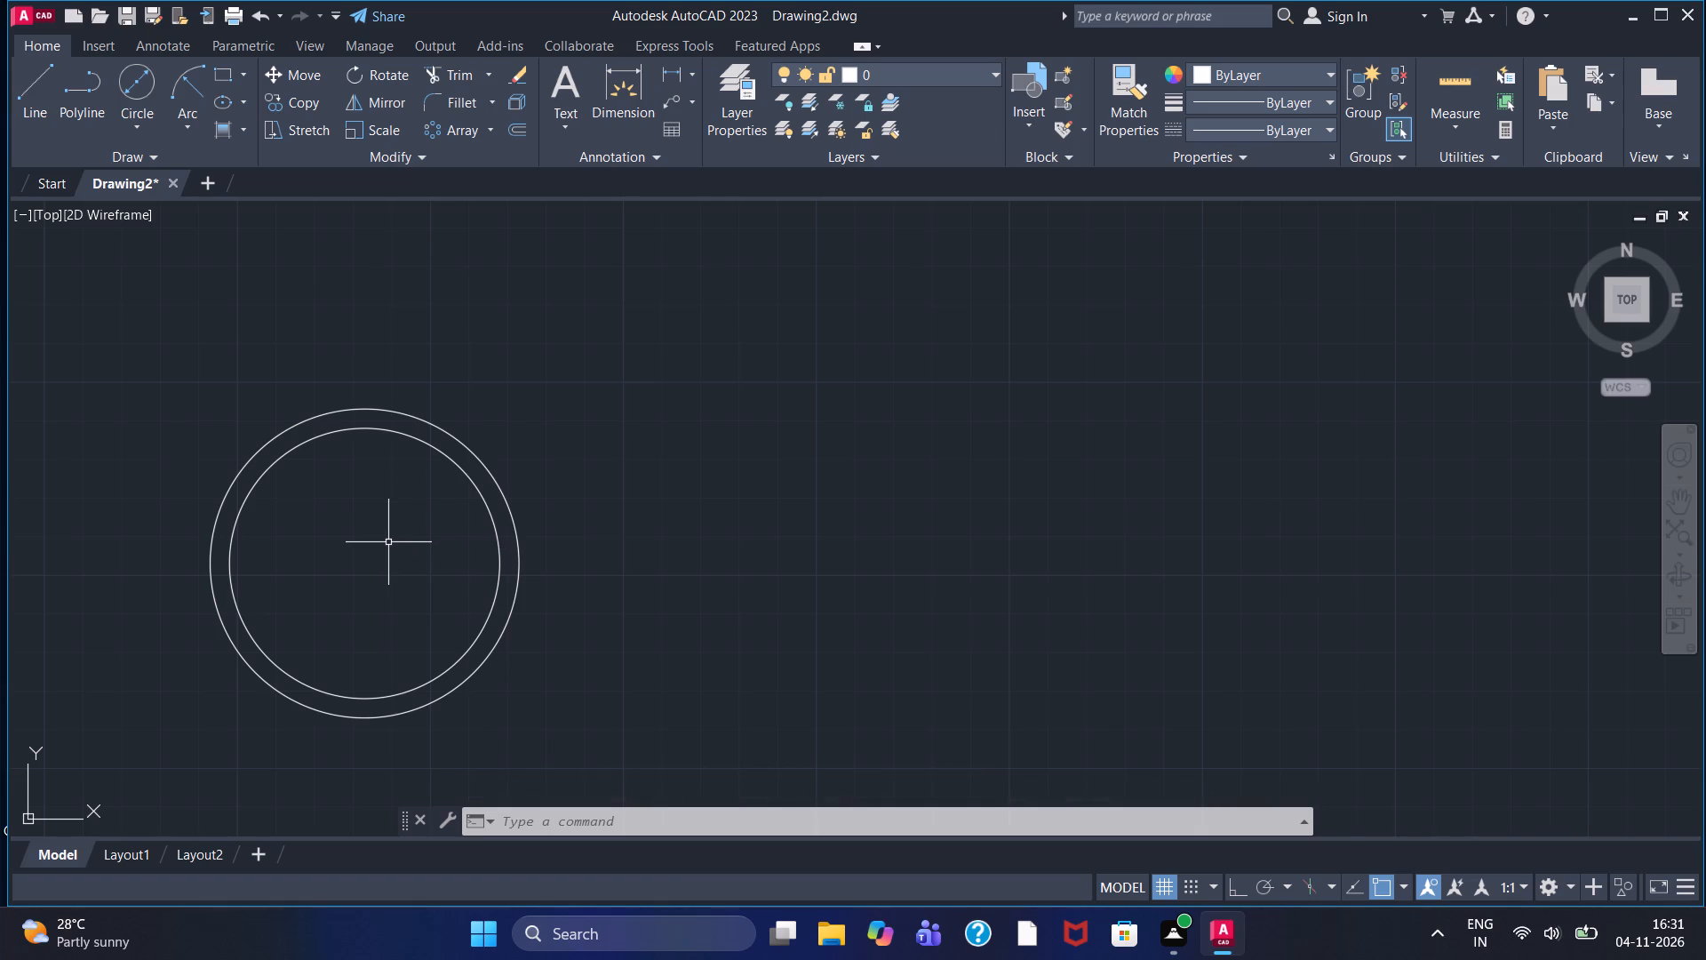
Draw a vertical line joining the top quadrant of the outer circle to the top of the inner circle.
scroll(379, 543, up, 2)
middle_drag(363, 470, 479, 515)
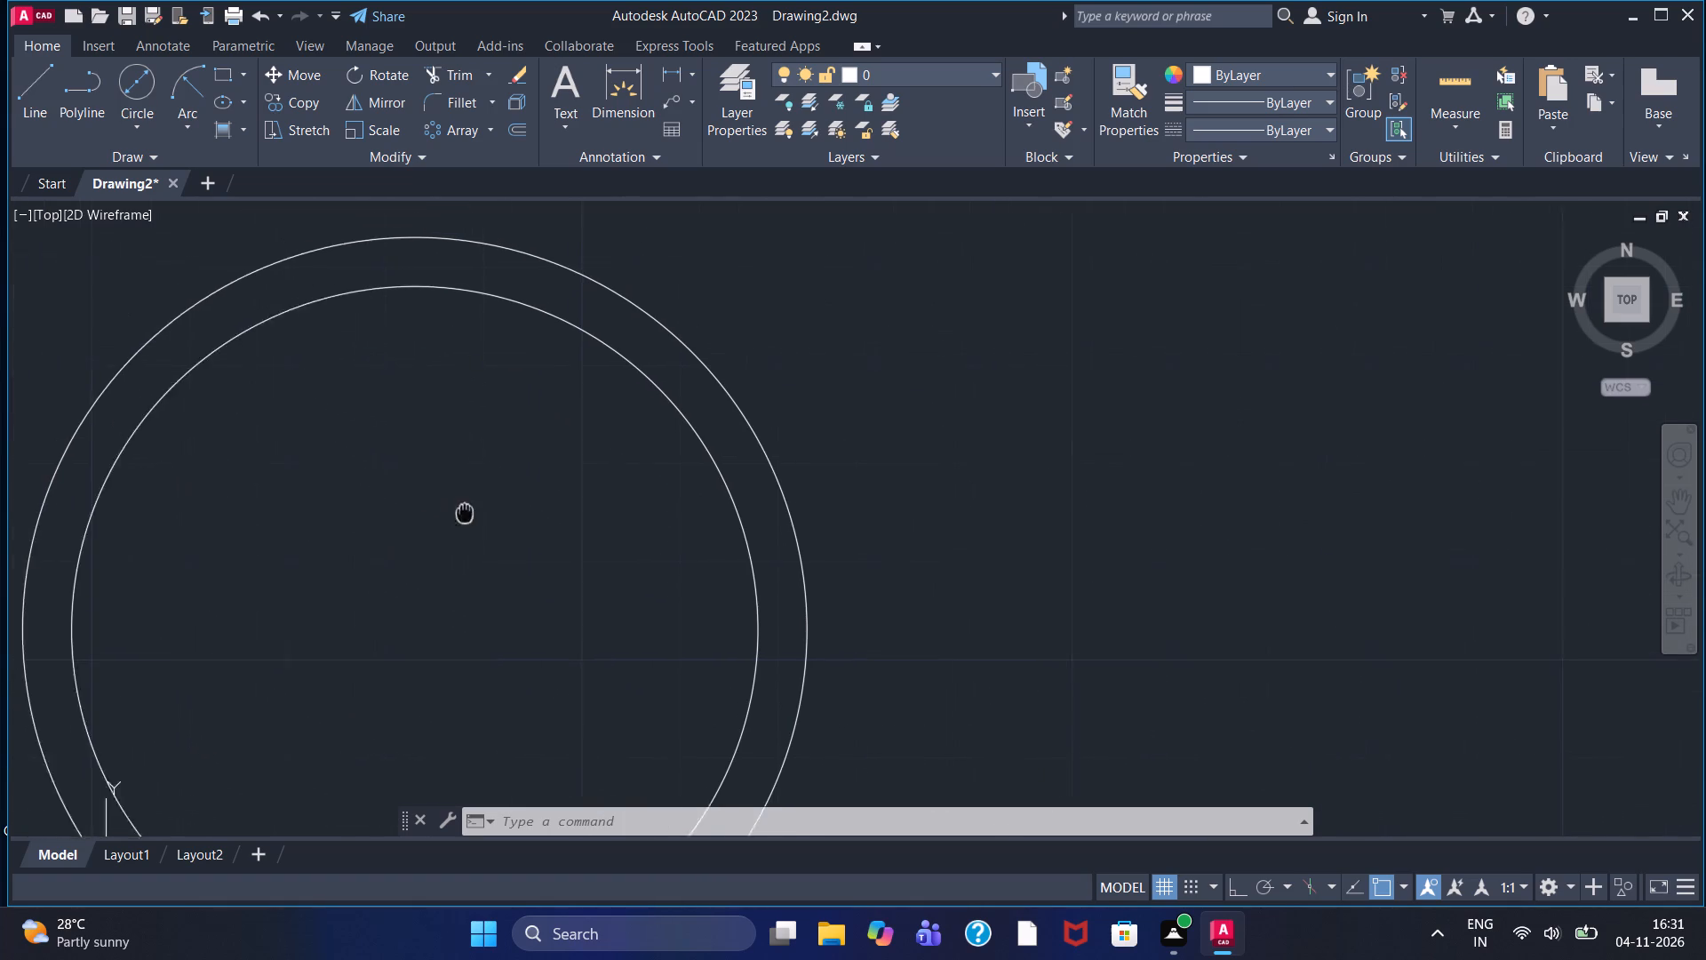
middle_drag(479, 515, 485, 516)
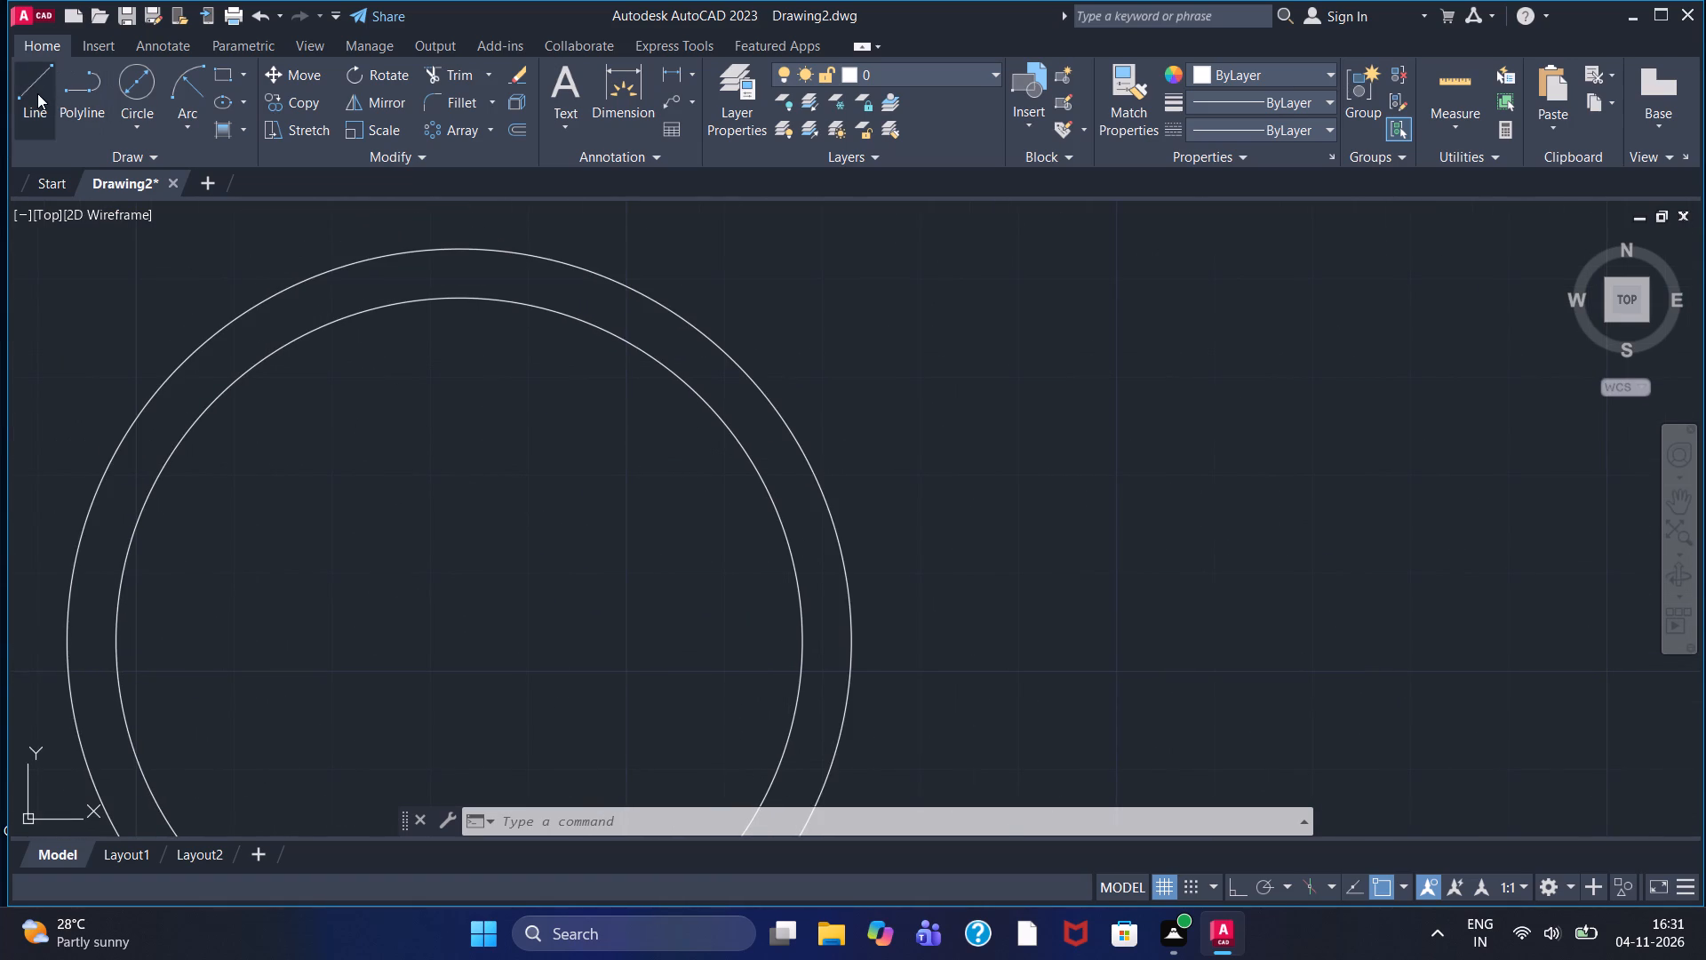
double_click(37, 93)
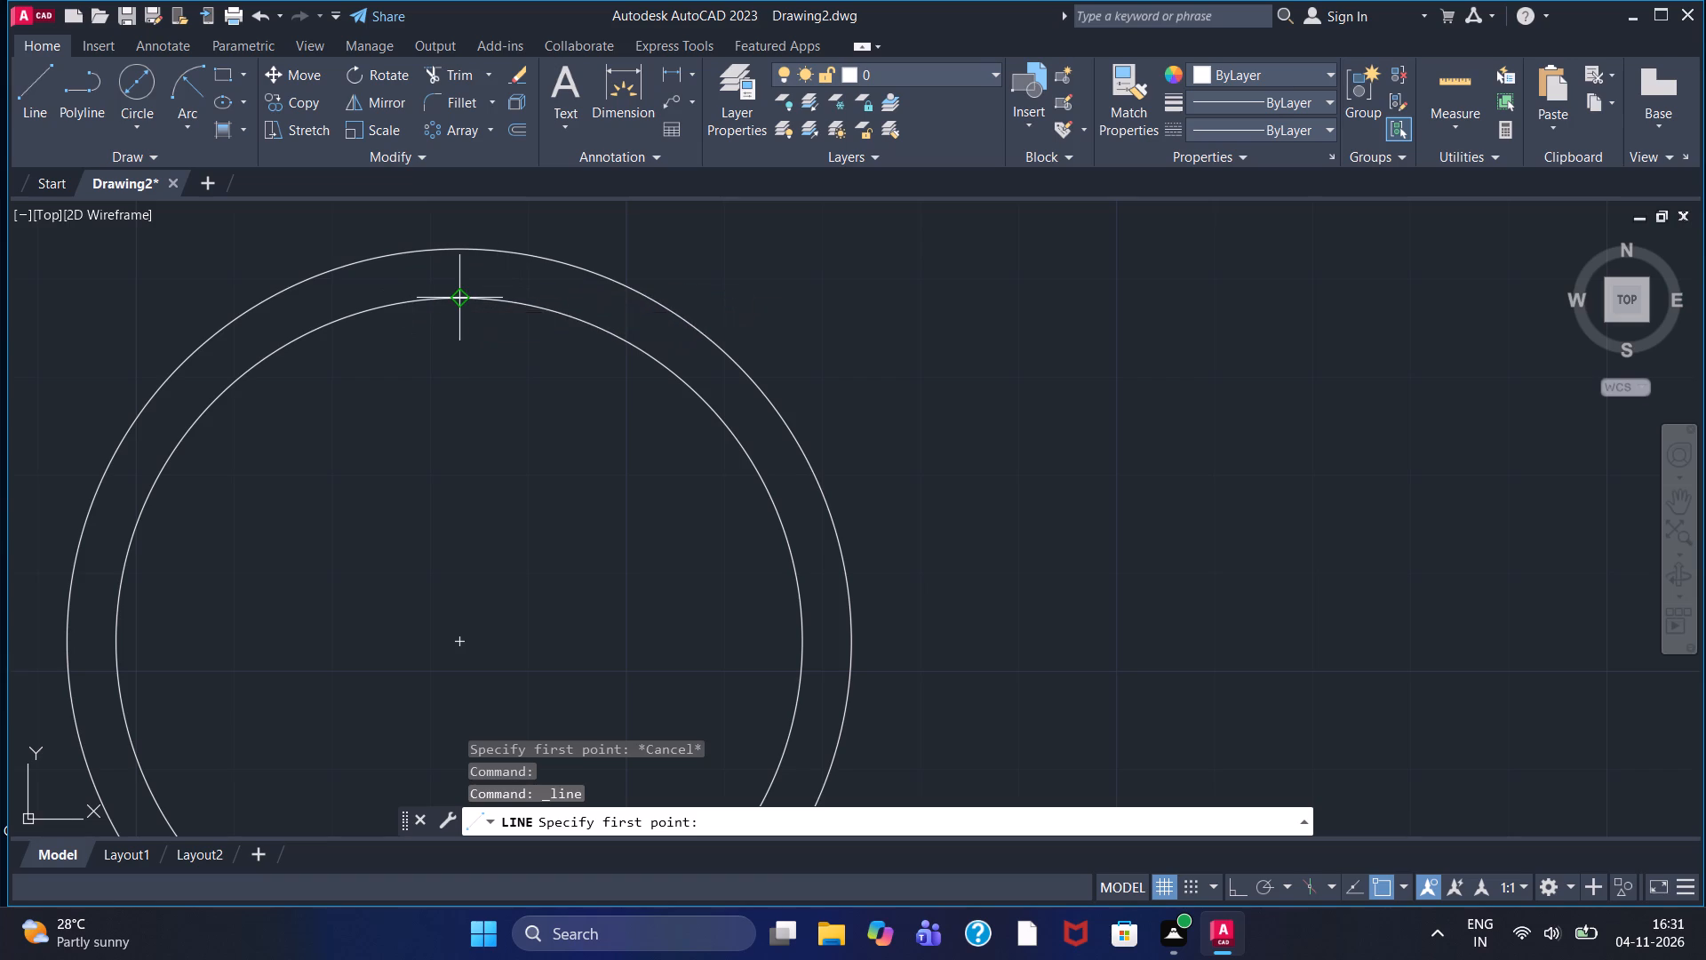
double_click(458, 245)
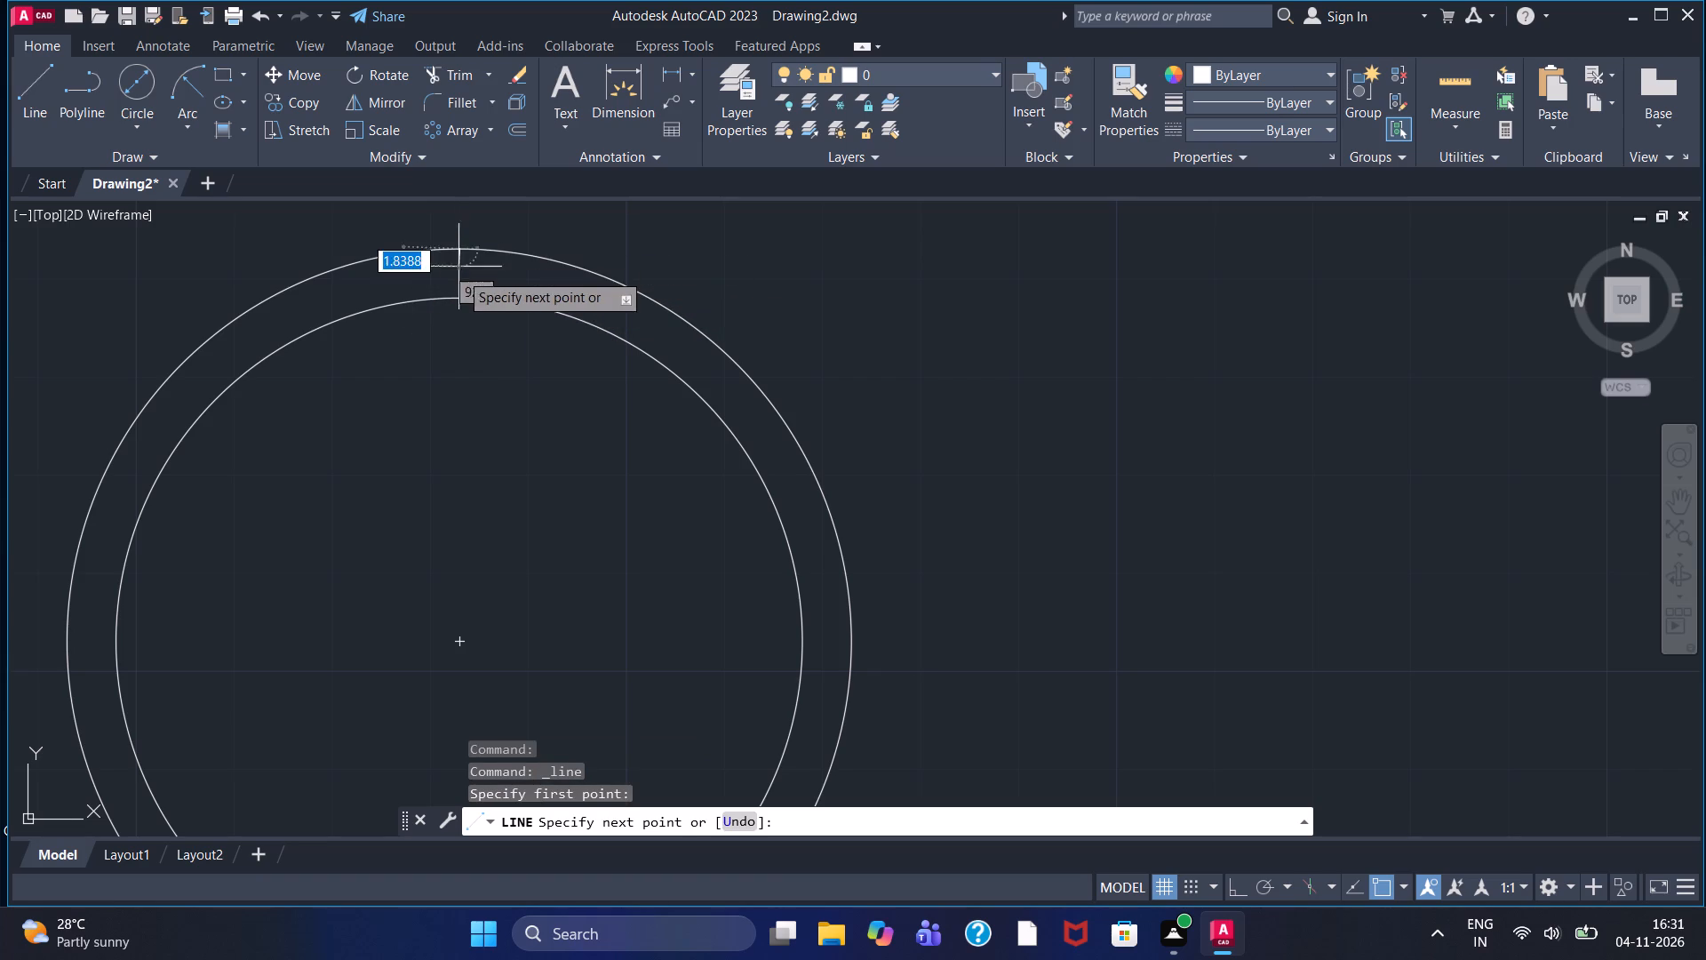
click(459, 300)
key(Escape)
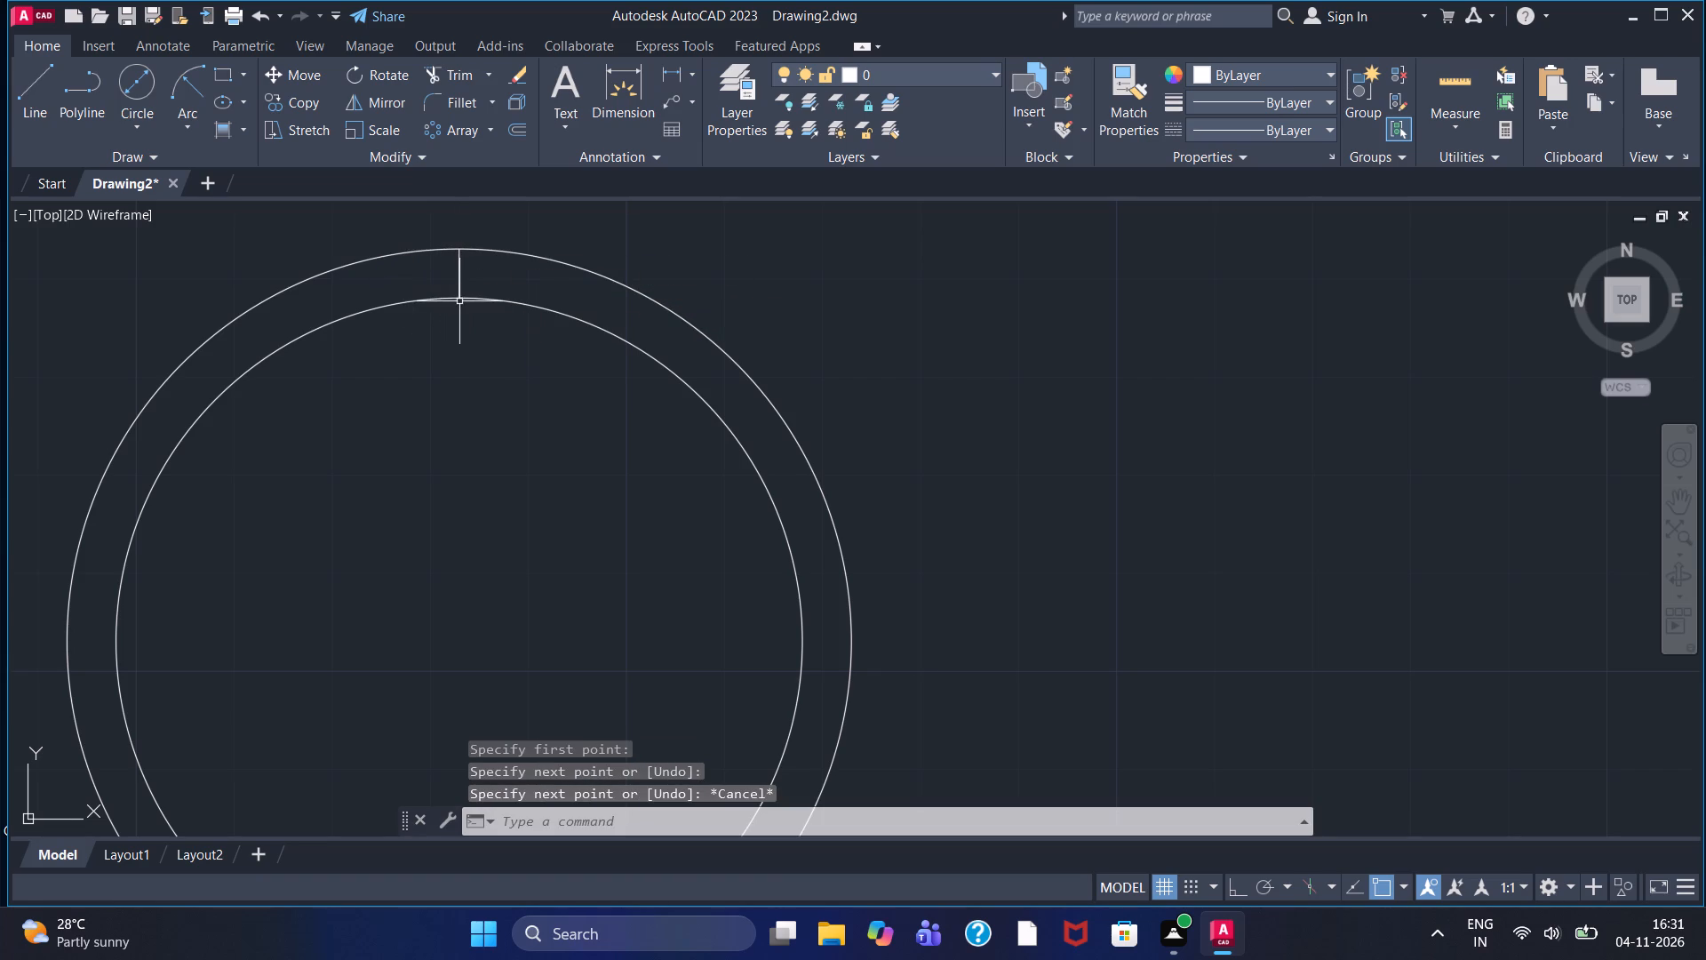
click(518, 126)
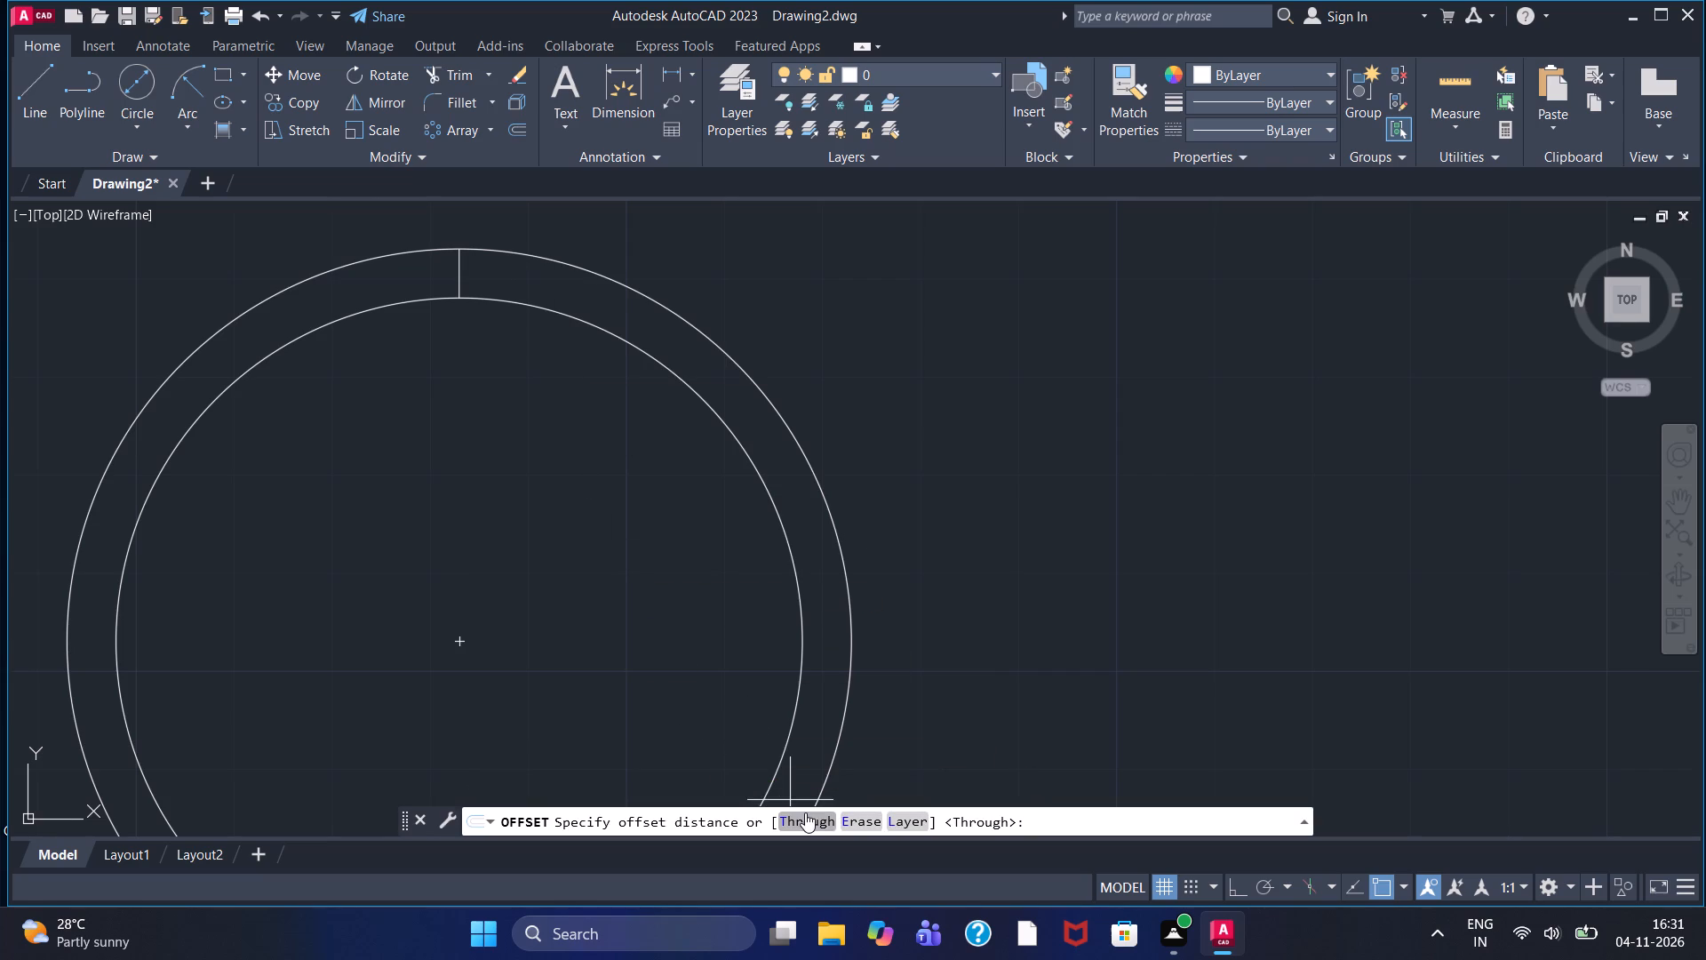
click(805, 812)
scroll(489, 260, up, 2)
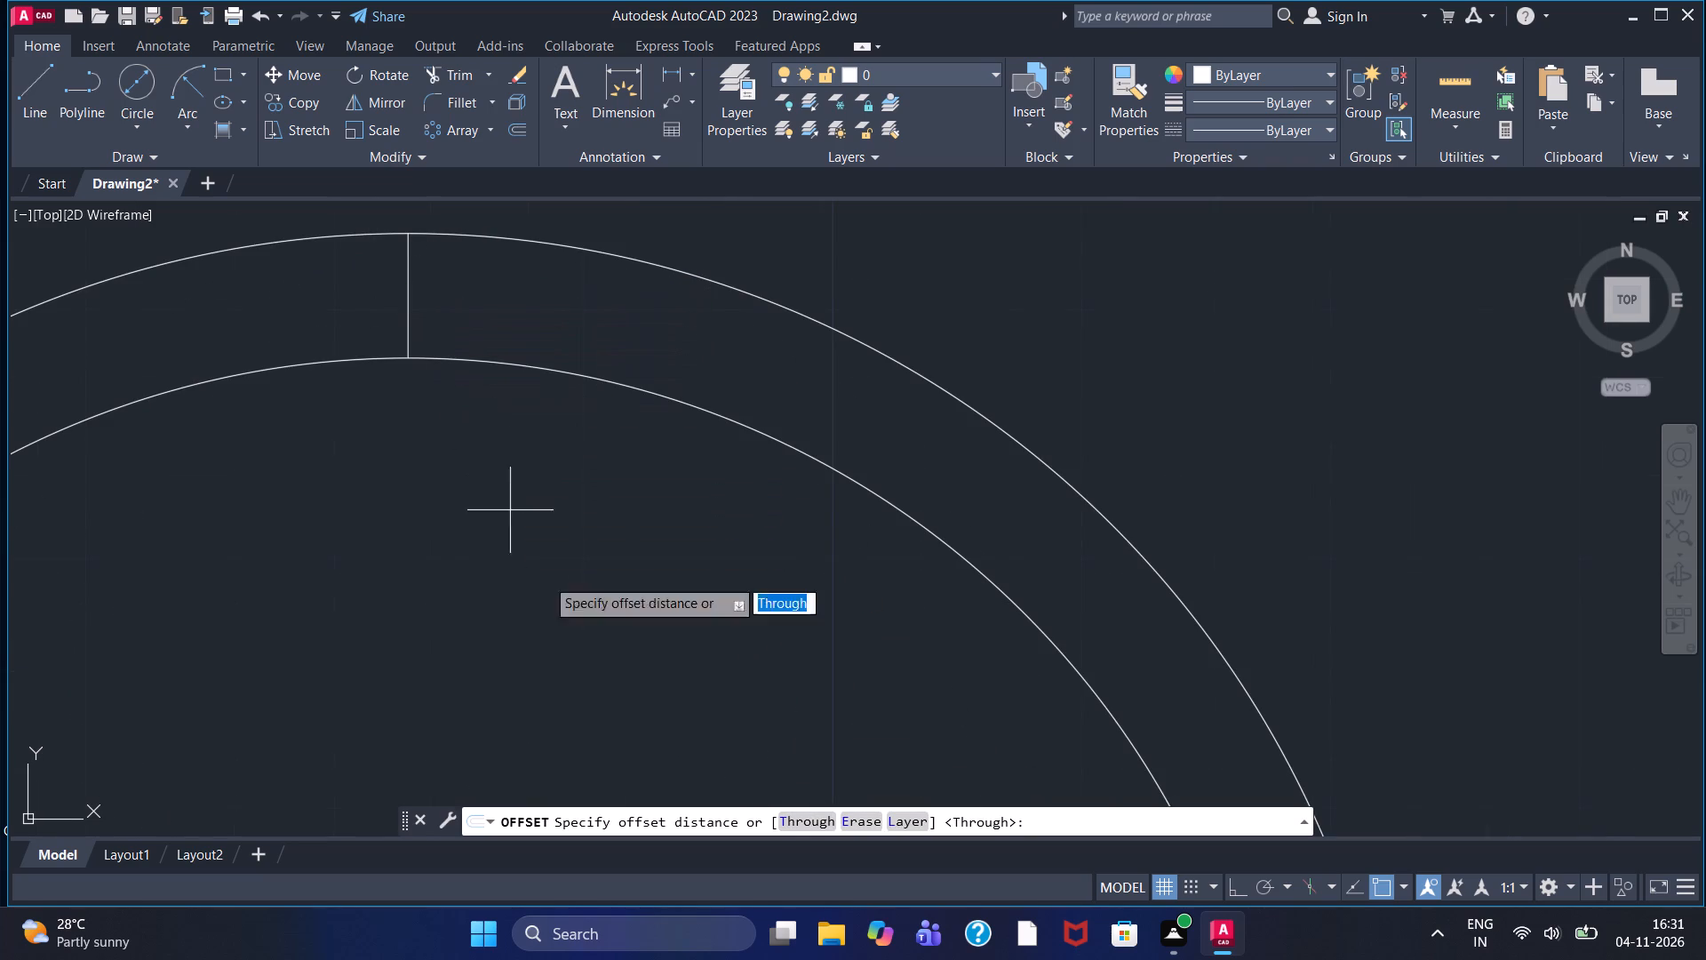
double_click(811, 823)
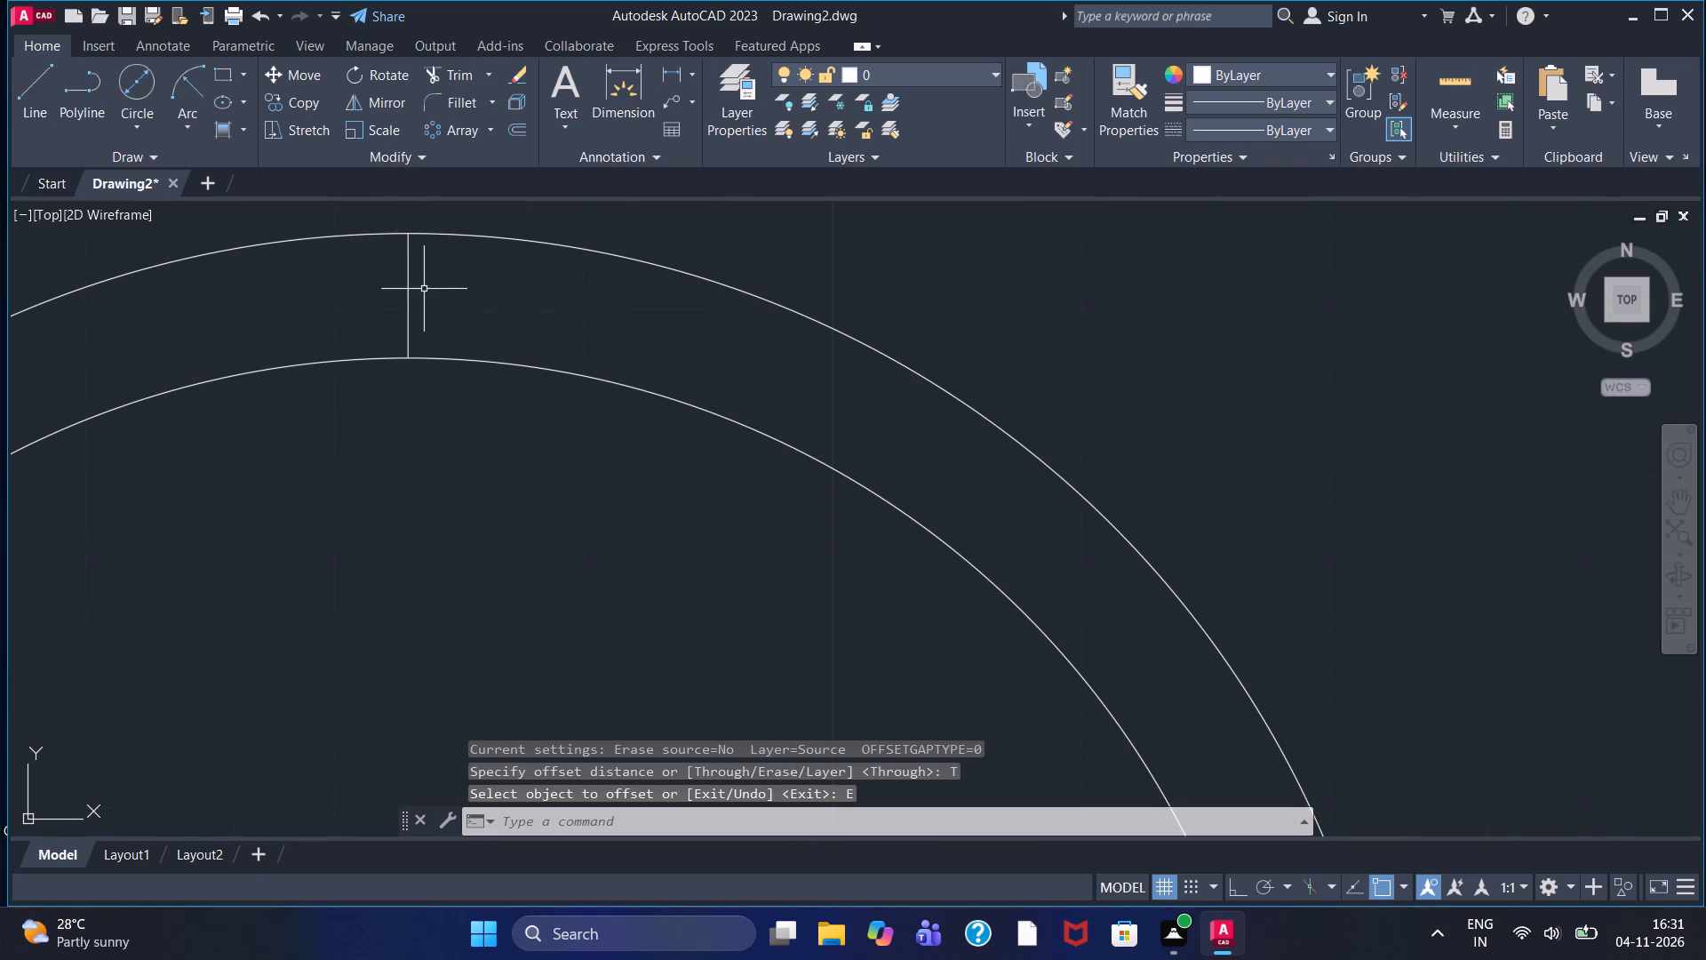
Offset the short vertical line by 1 to each side, using the Through option.
click(513, 117)
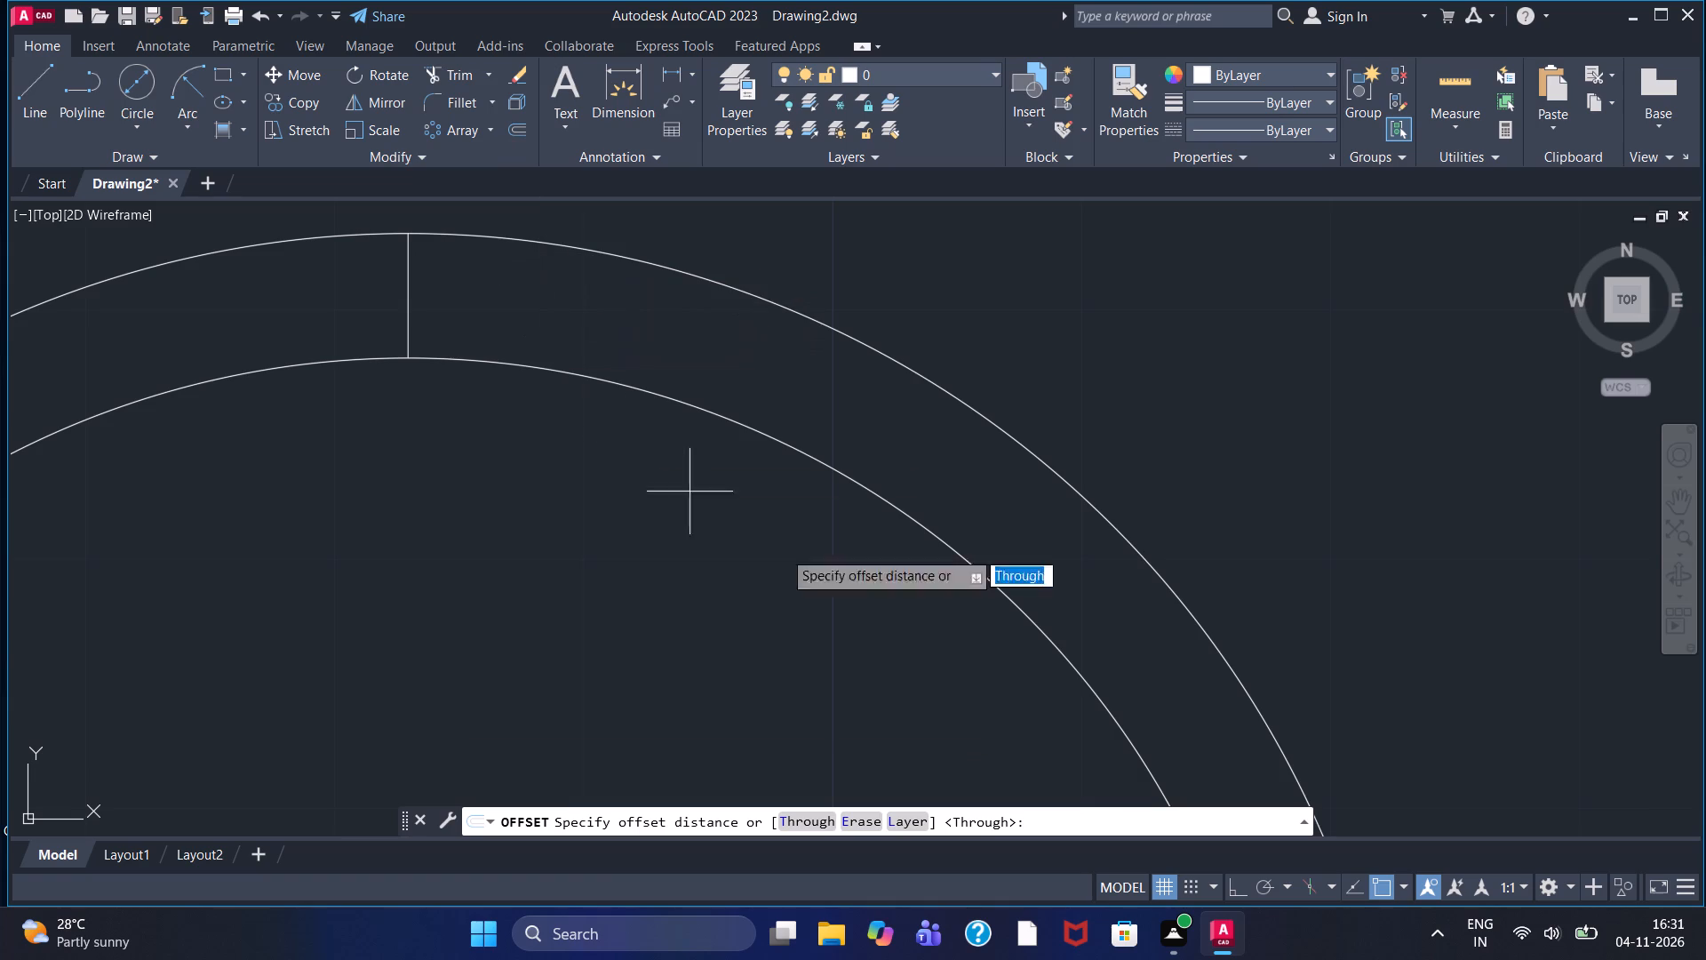
double_click(811, 812)
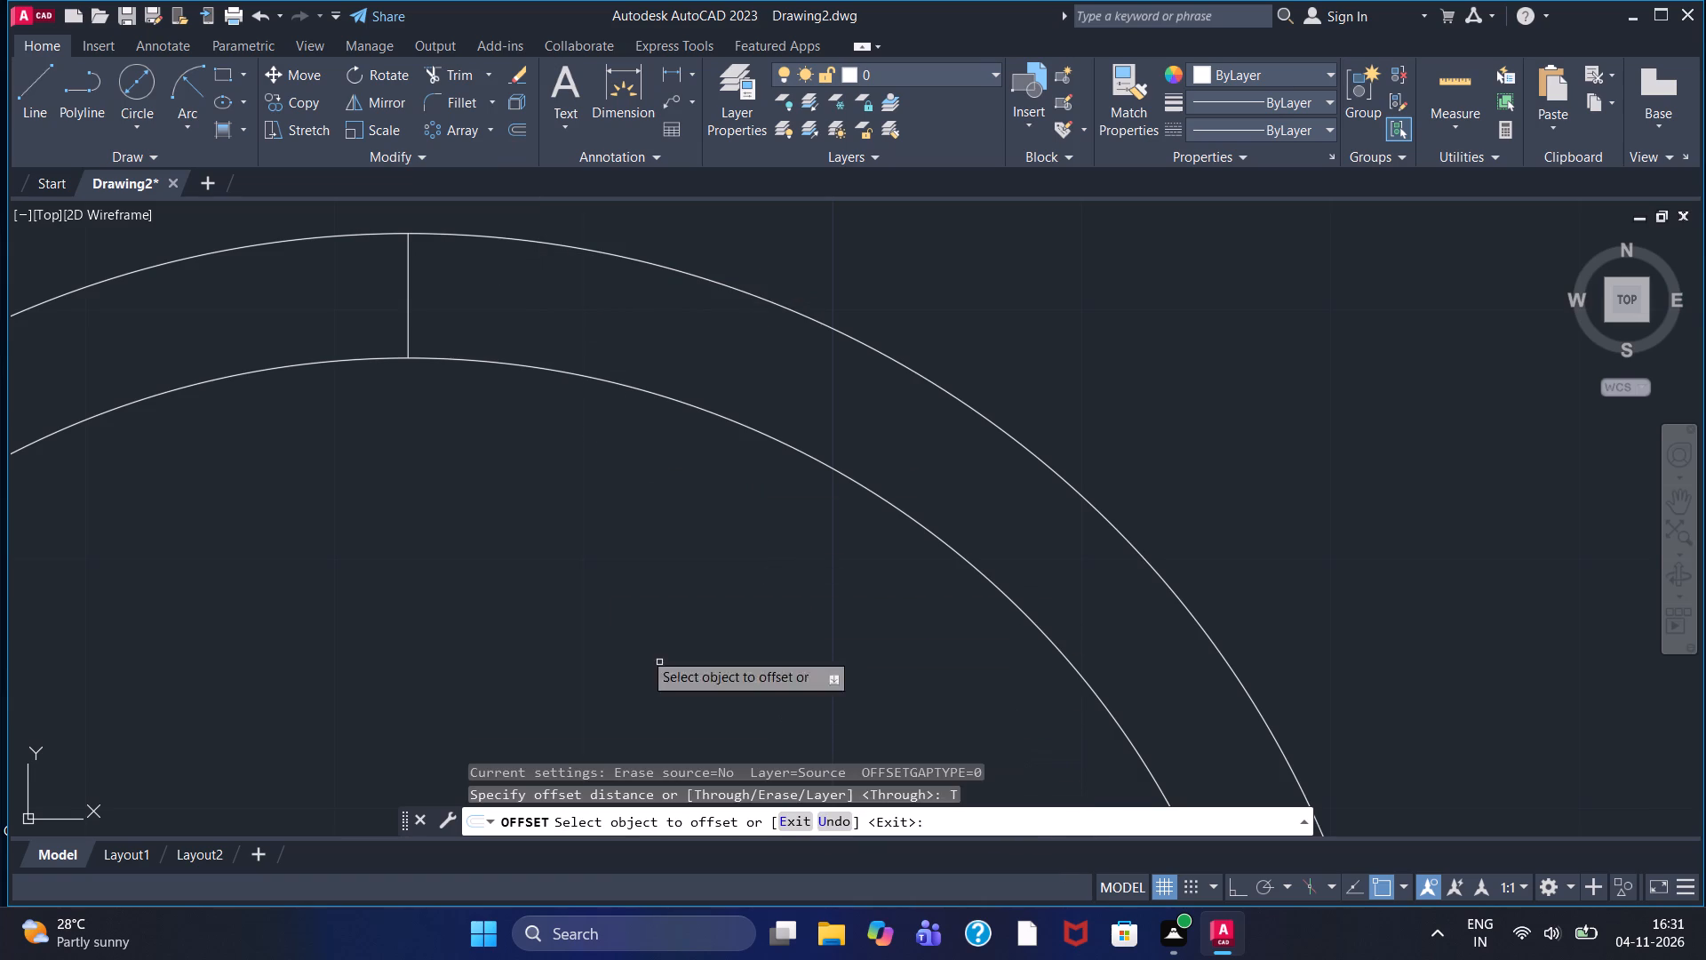
click(411, 302)
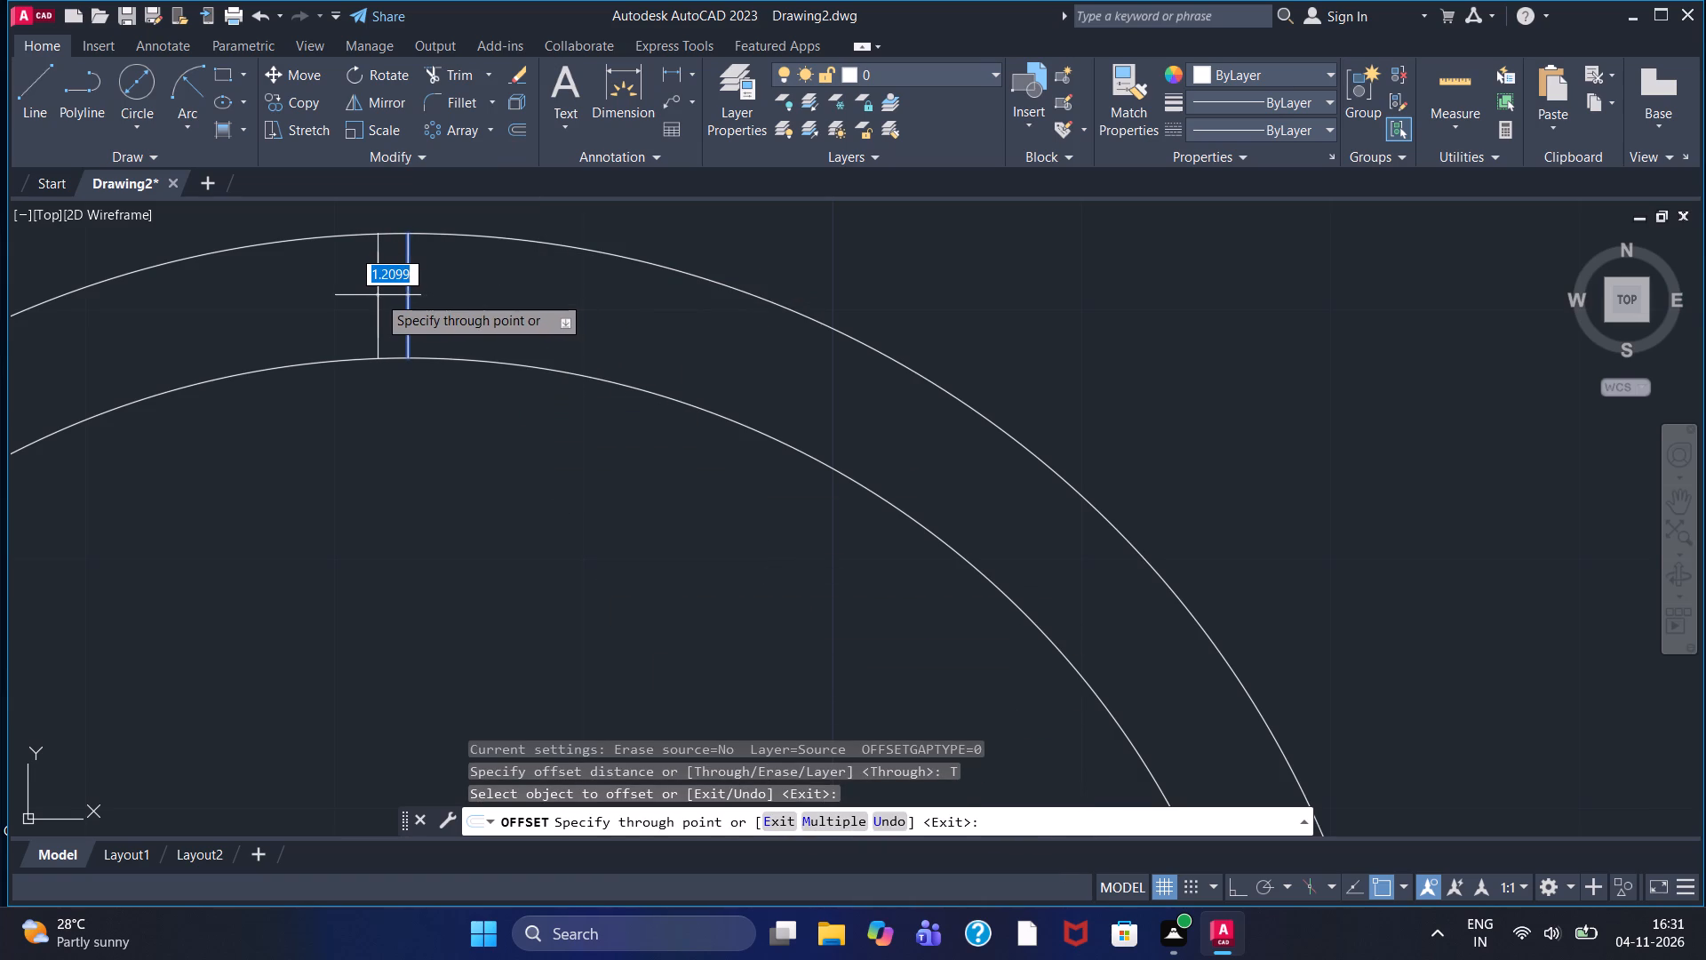
key(1)
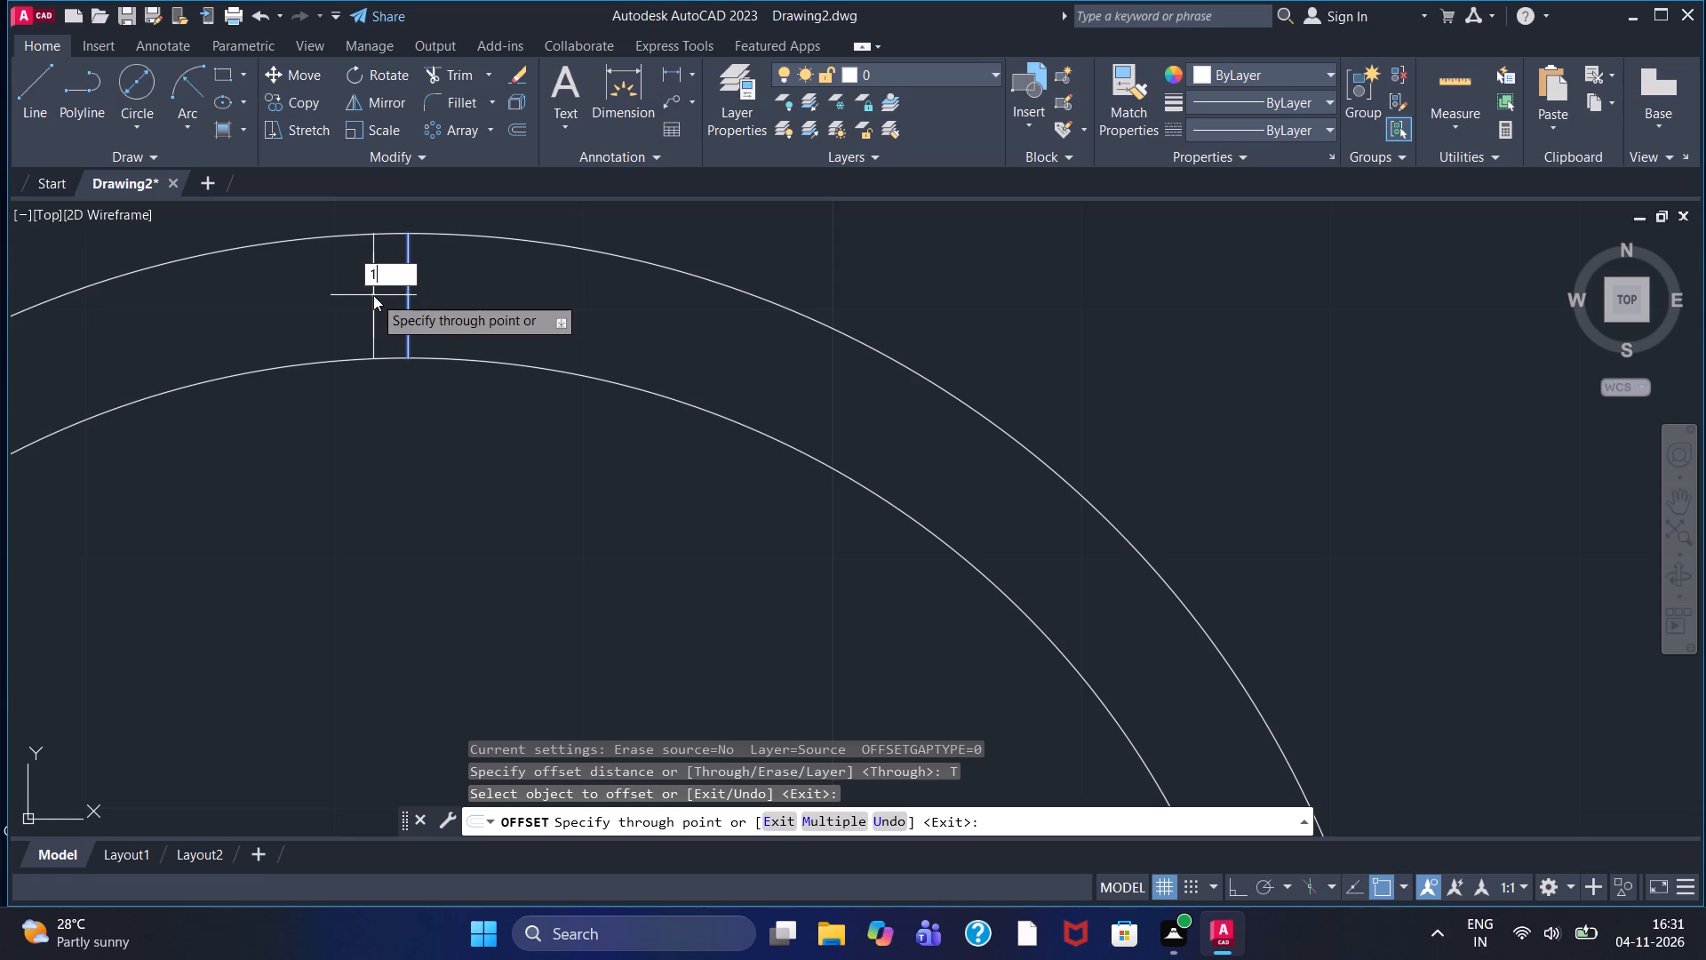
key(Return)
click(408, 308)
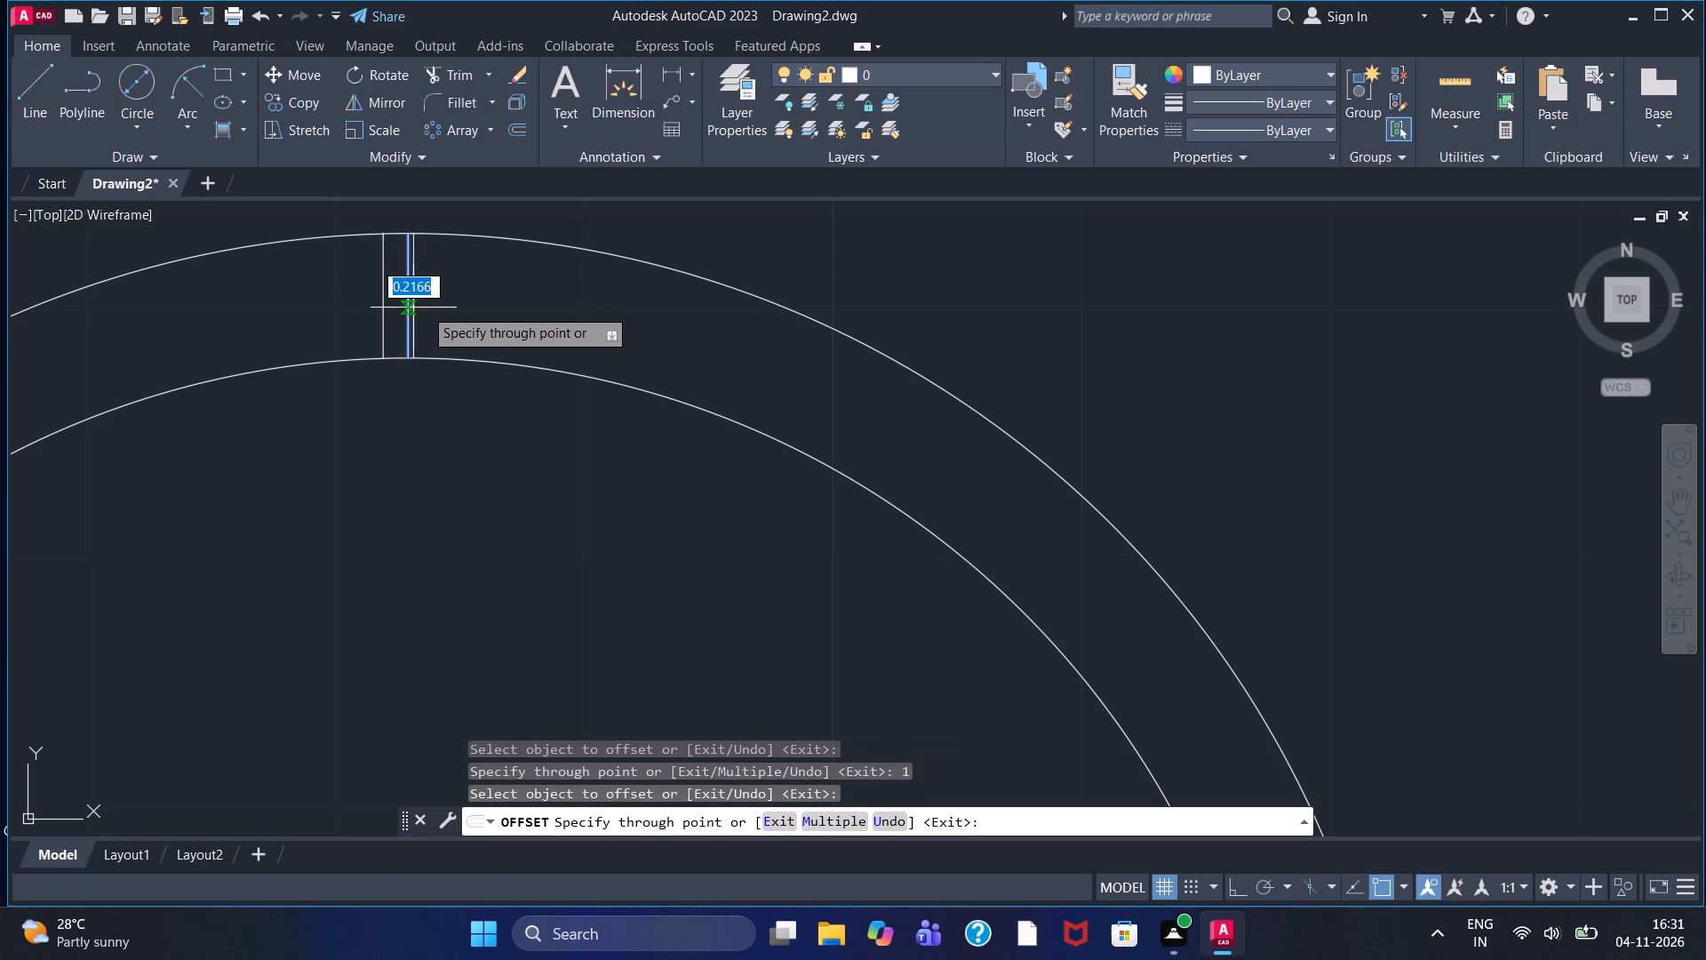
key(1)
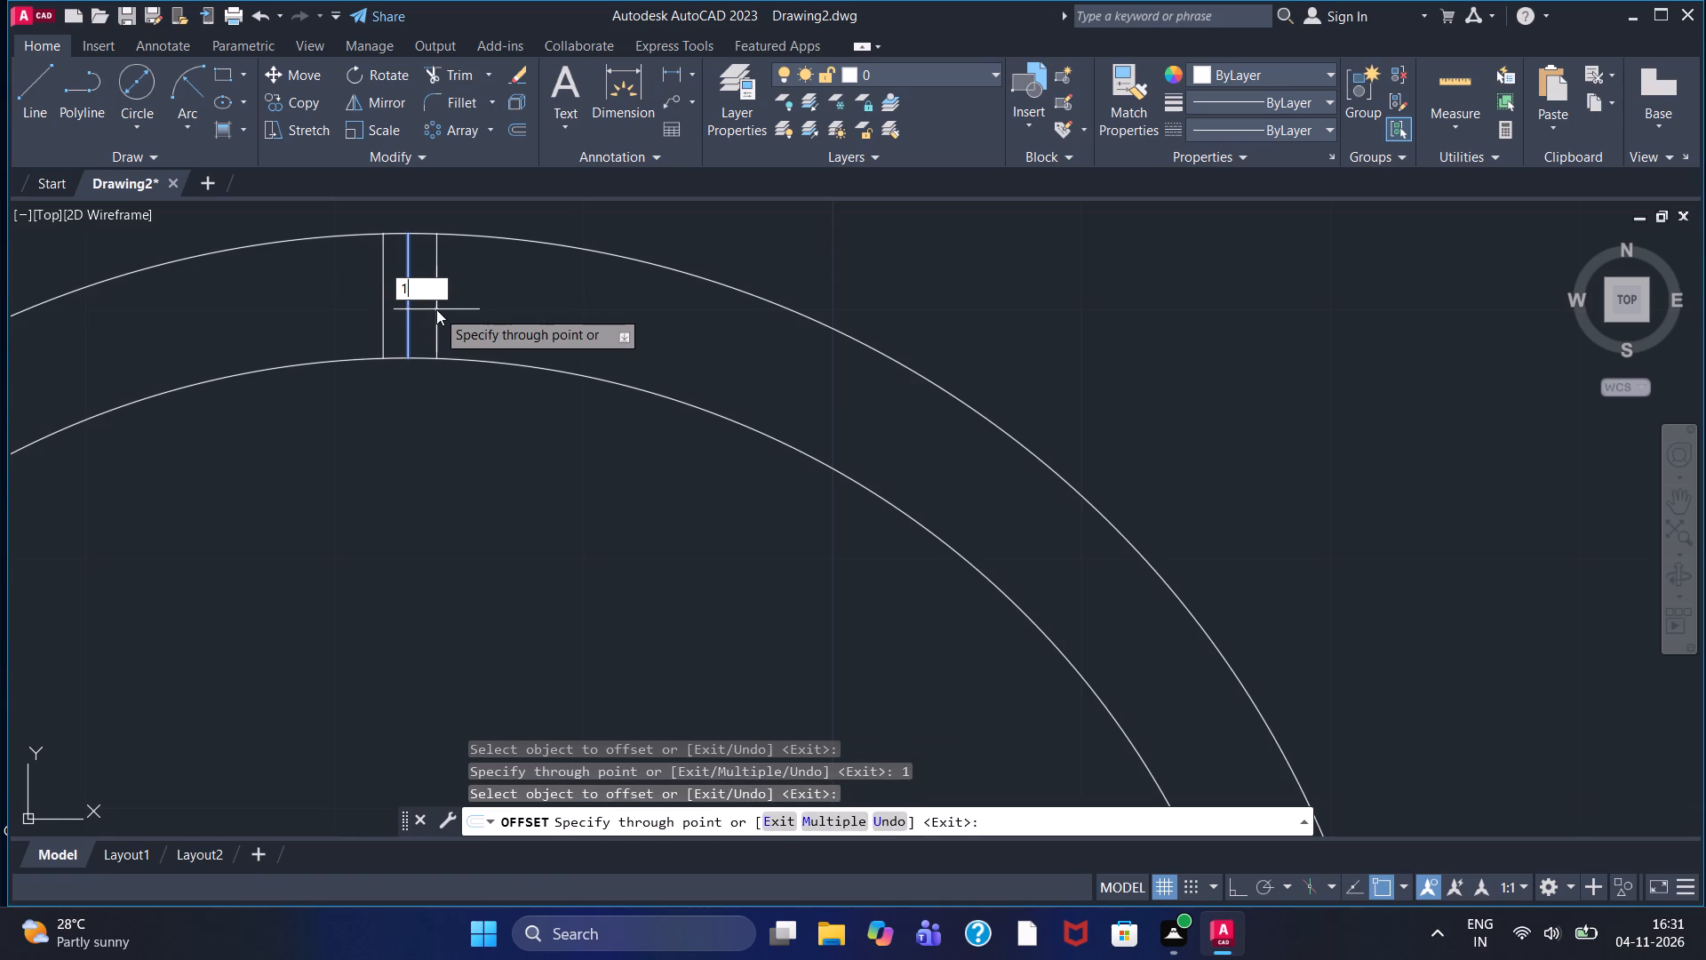
key(Return)
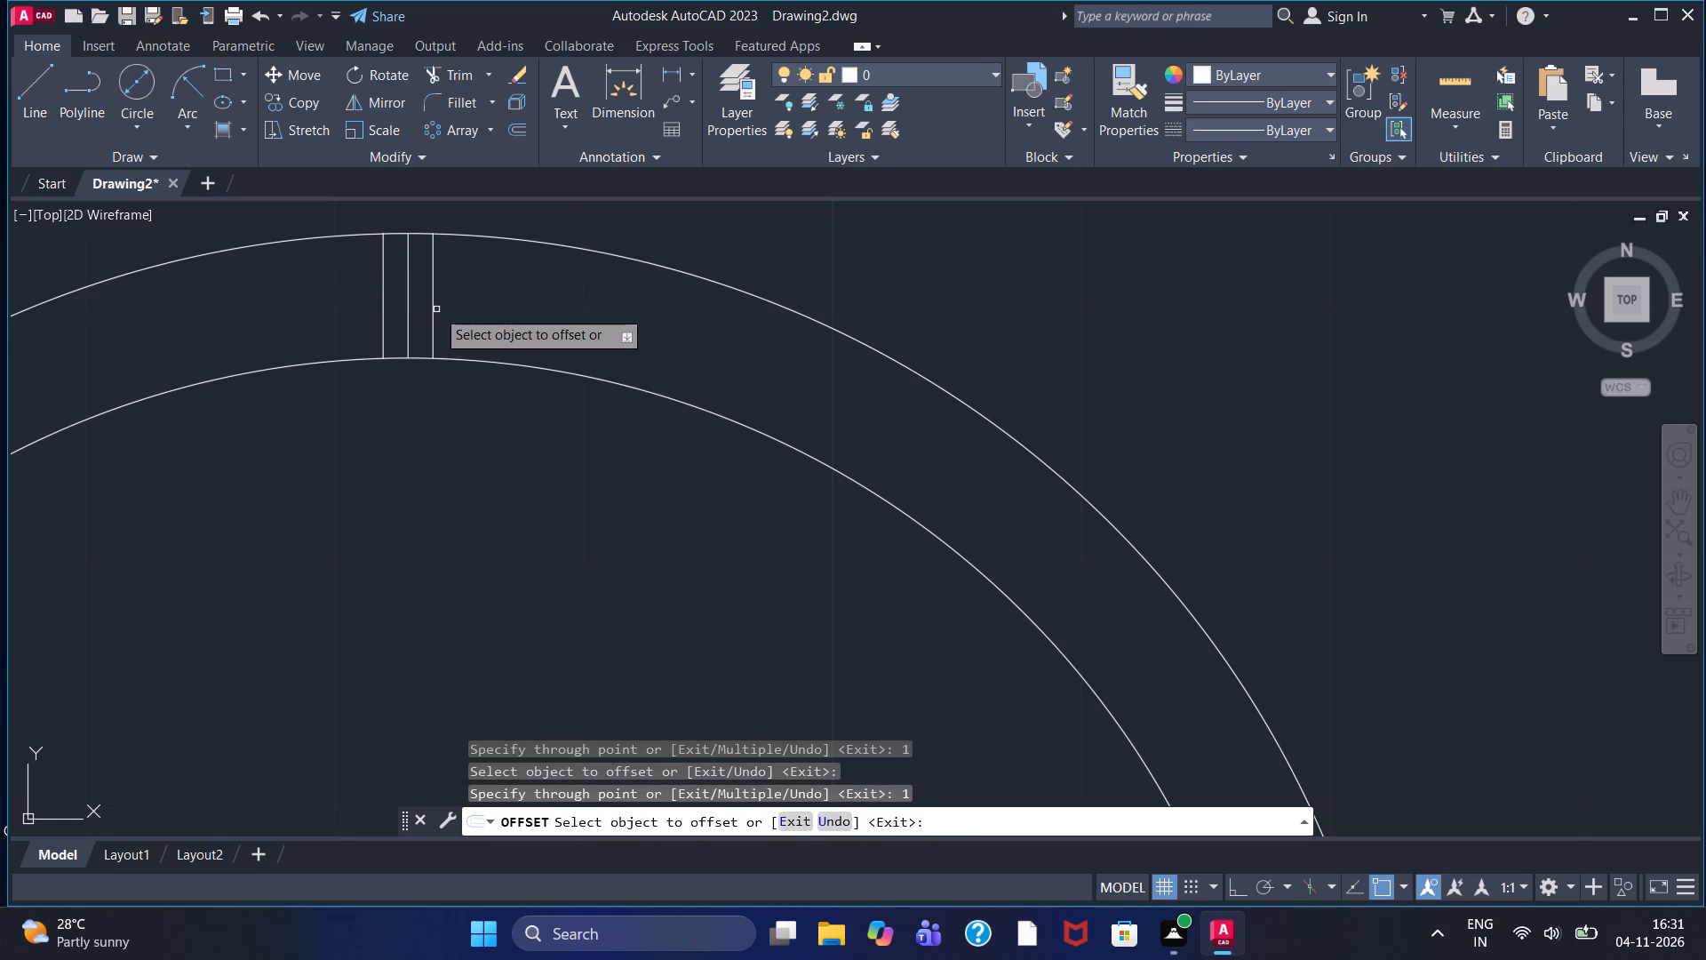
key(Escape)
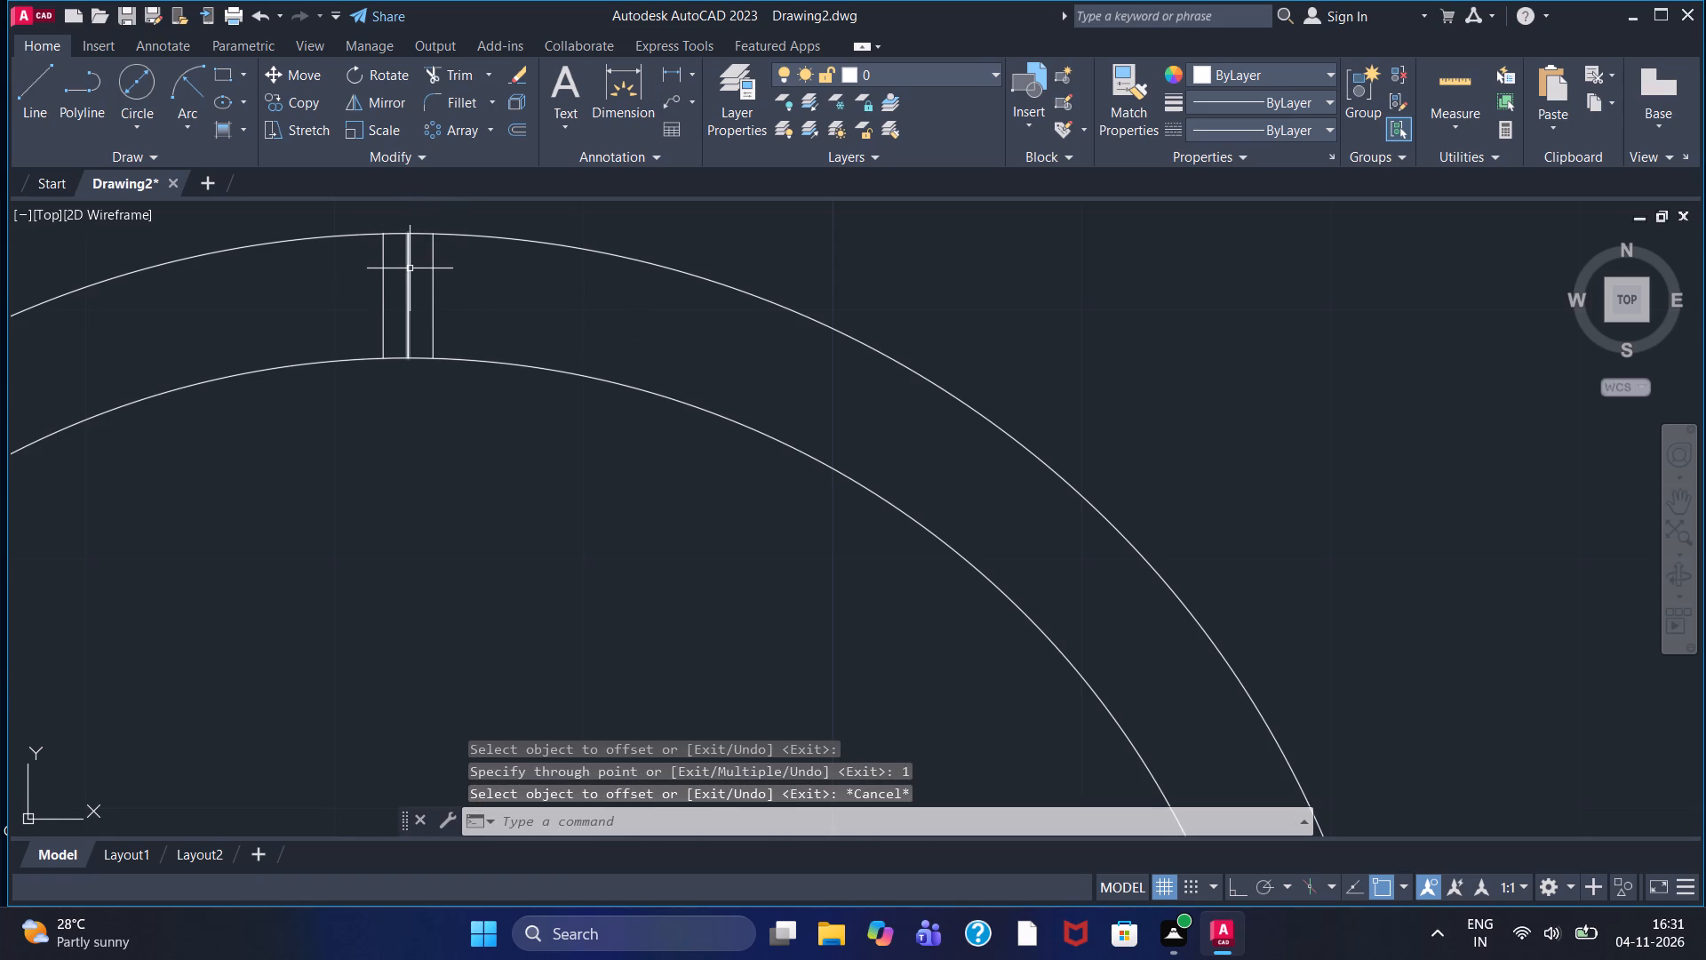
Erase the original middle line between the two offset lines.
click(410, 268)
right_click(557, 234)
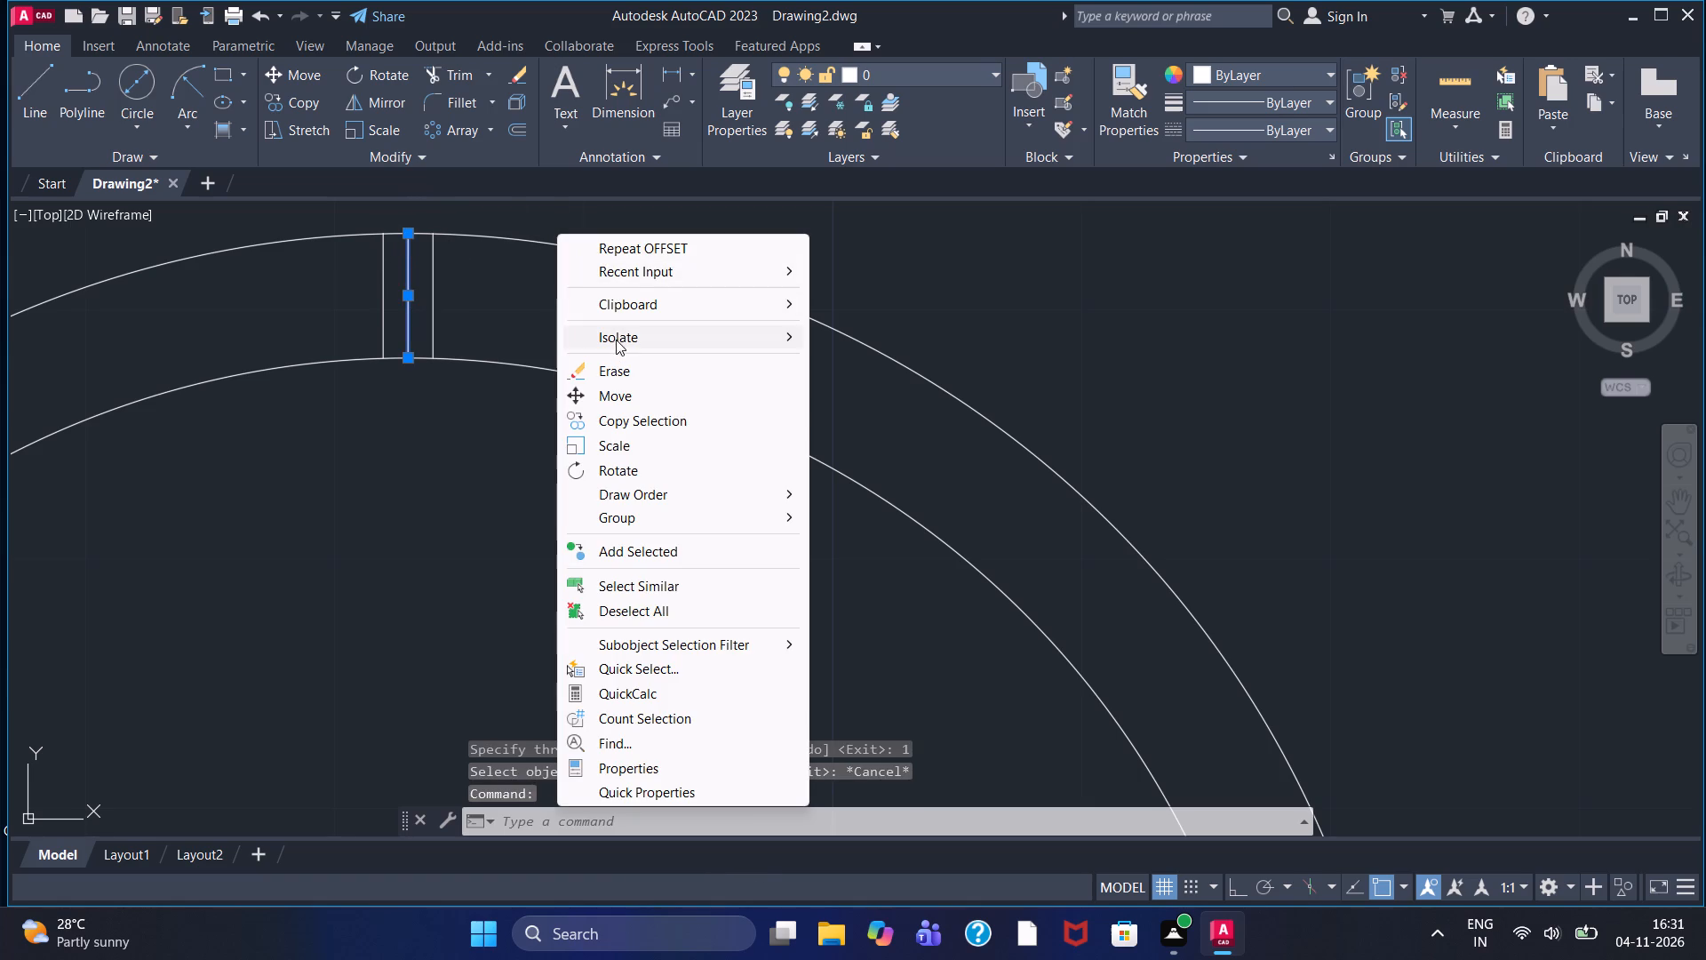
click(610, 373)
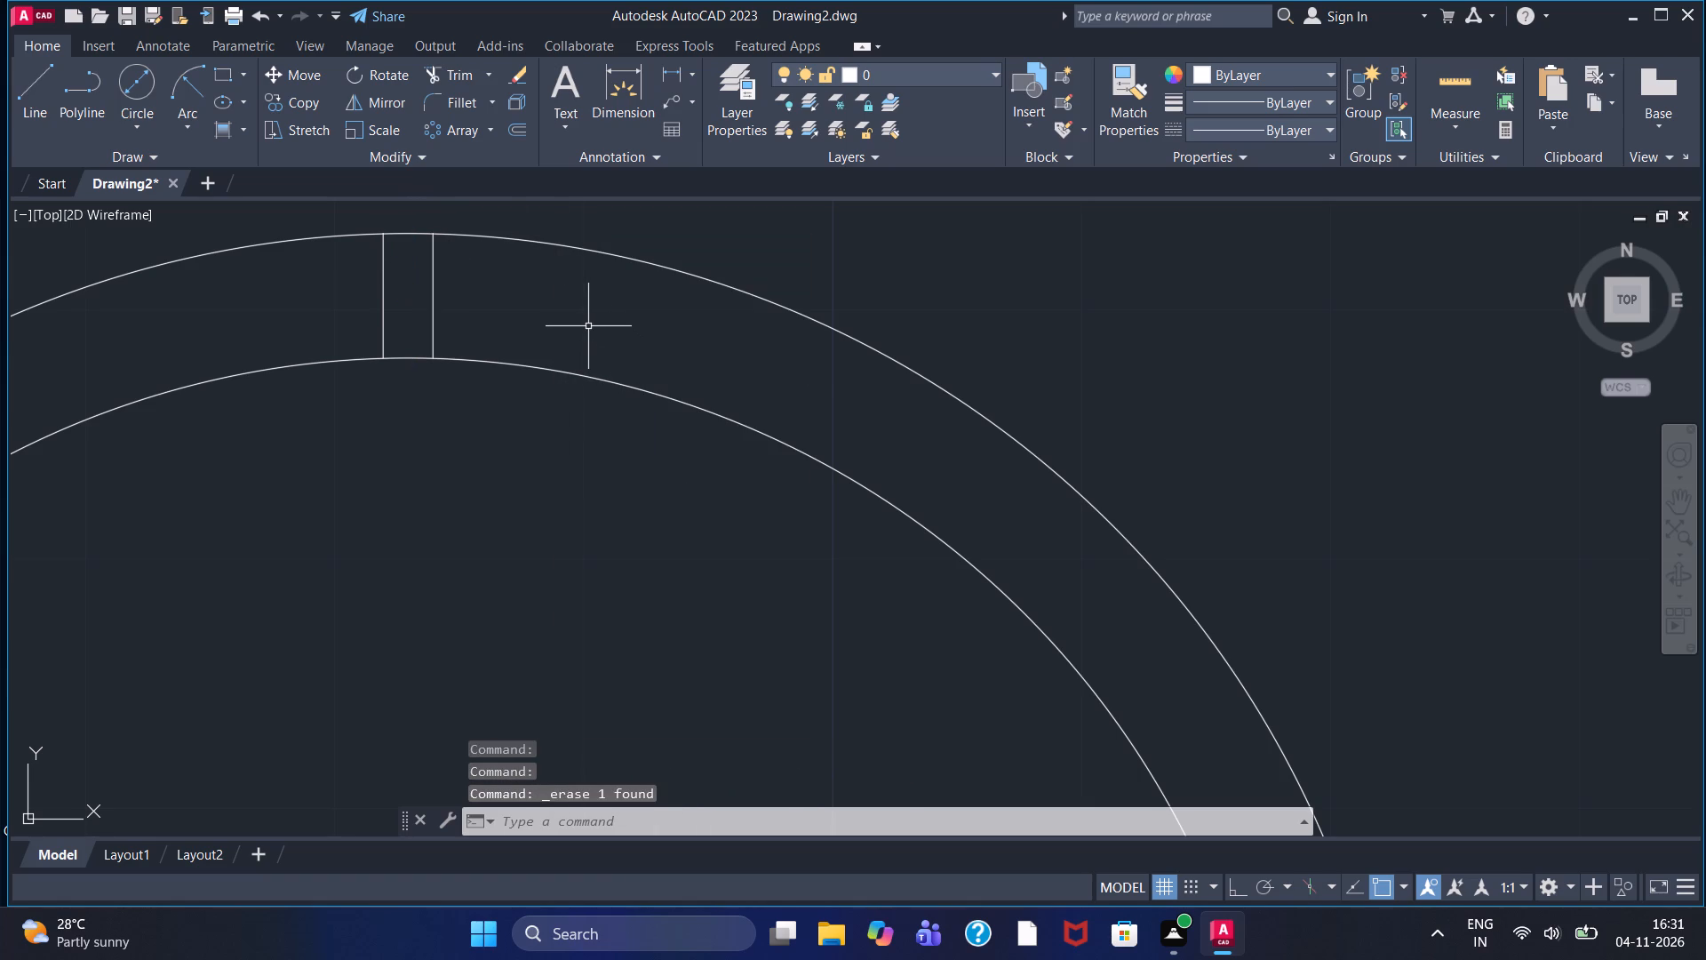
key(Escape)
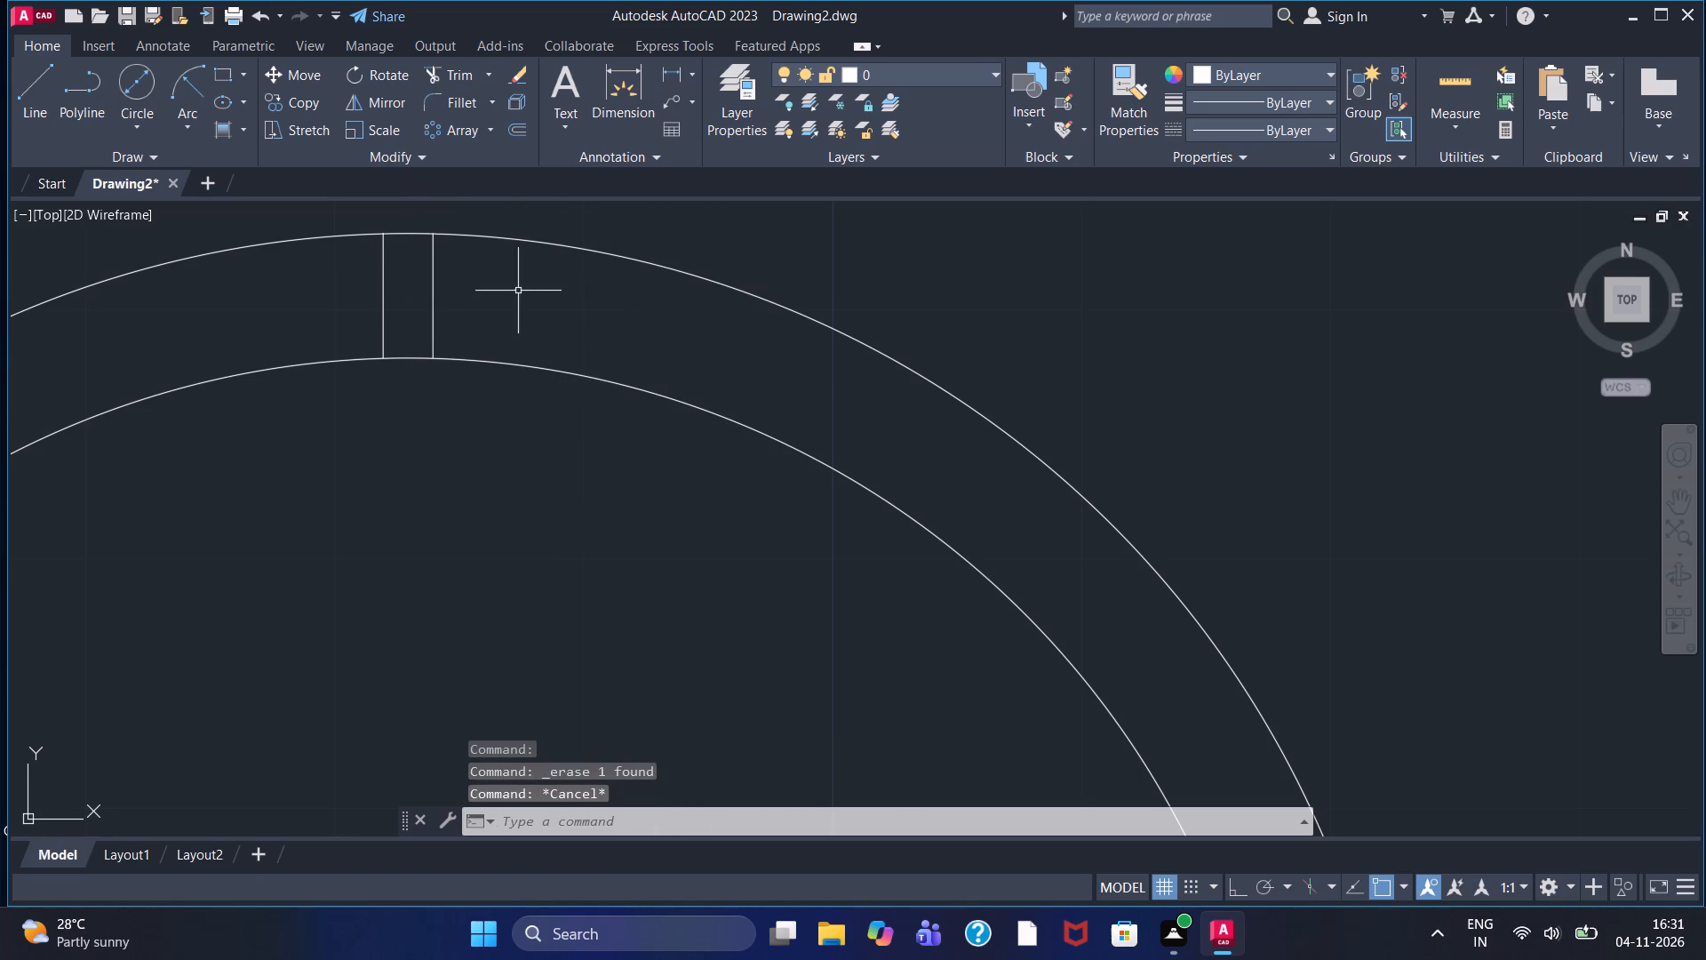
Create a polar array of the two short lines about the circles' centre with 8 items over 360 degrees.
drag(518, 291, 507, 292)
click(336, 313)
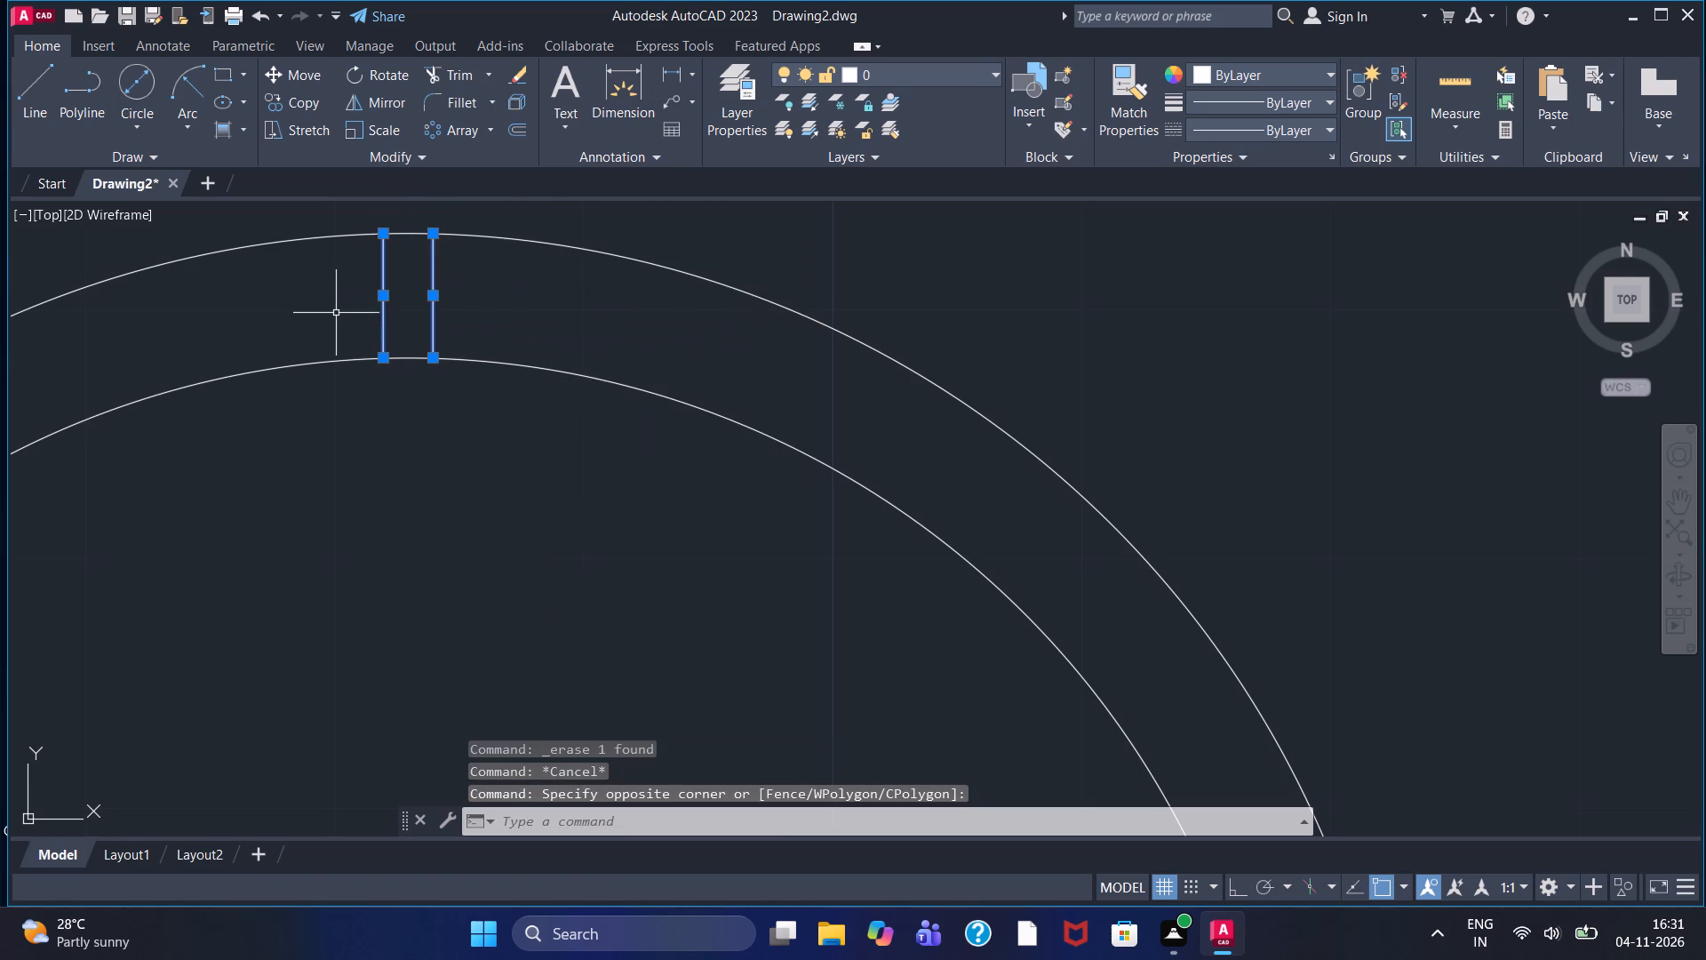
click(450, 127)
scroll(493, 498, down, 1)
middle_drag(517, 519, 566, 339)
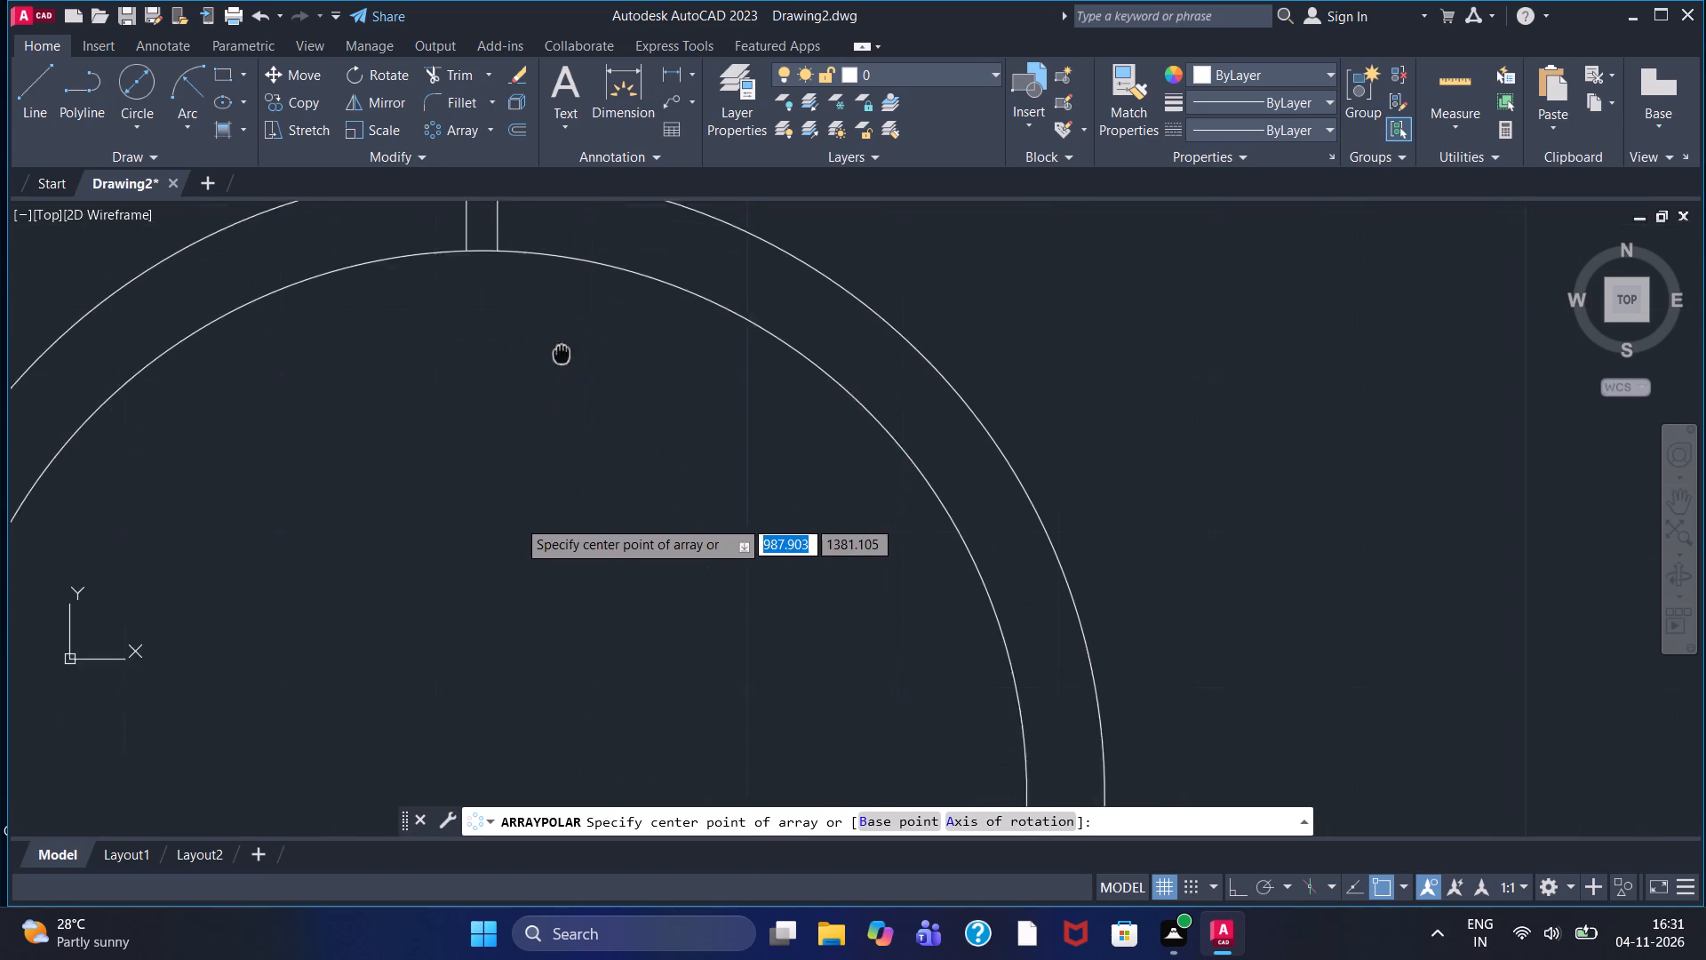
middle_drag(566, 339, 567, 338)
scroll(591, 403, down, 1)
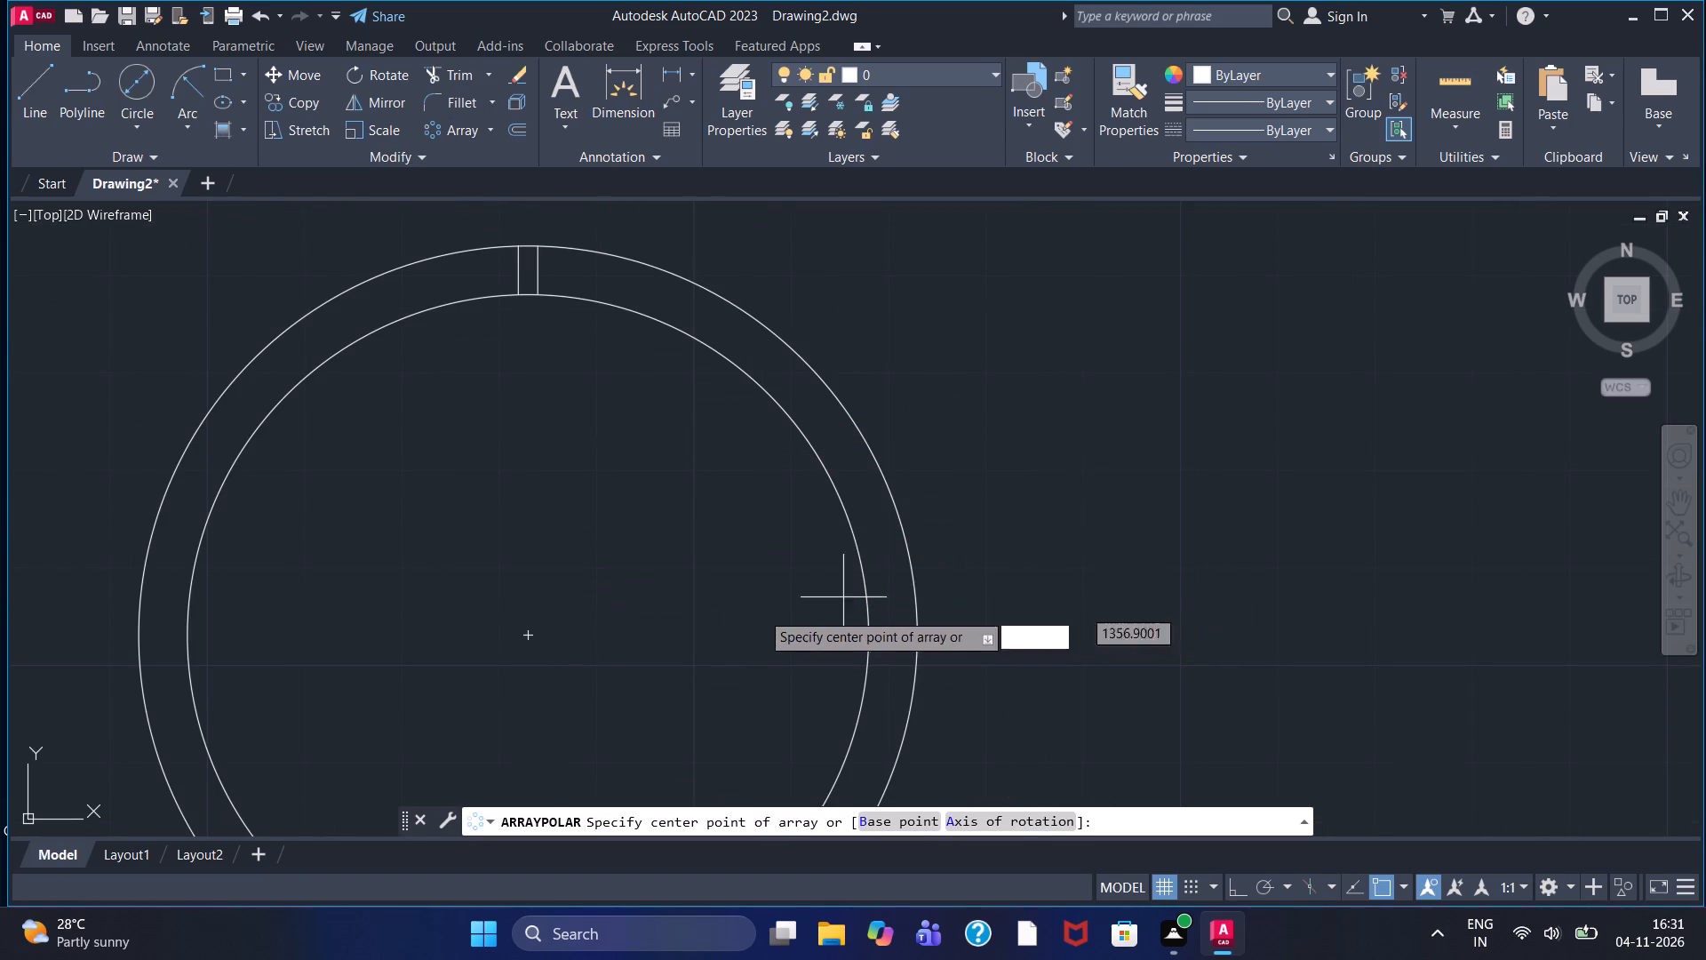
click(531, 636)
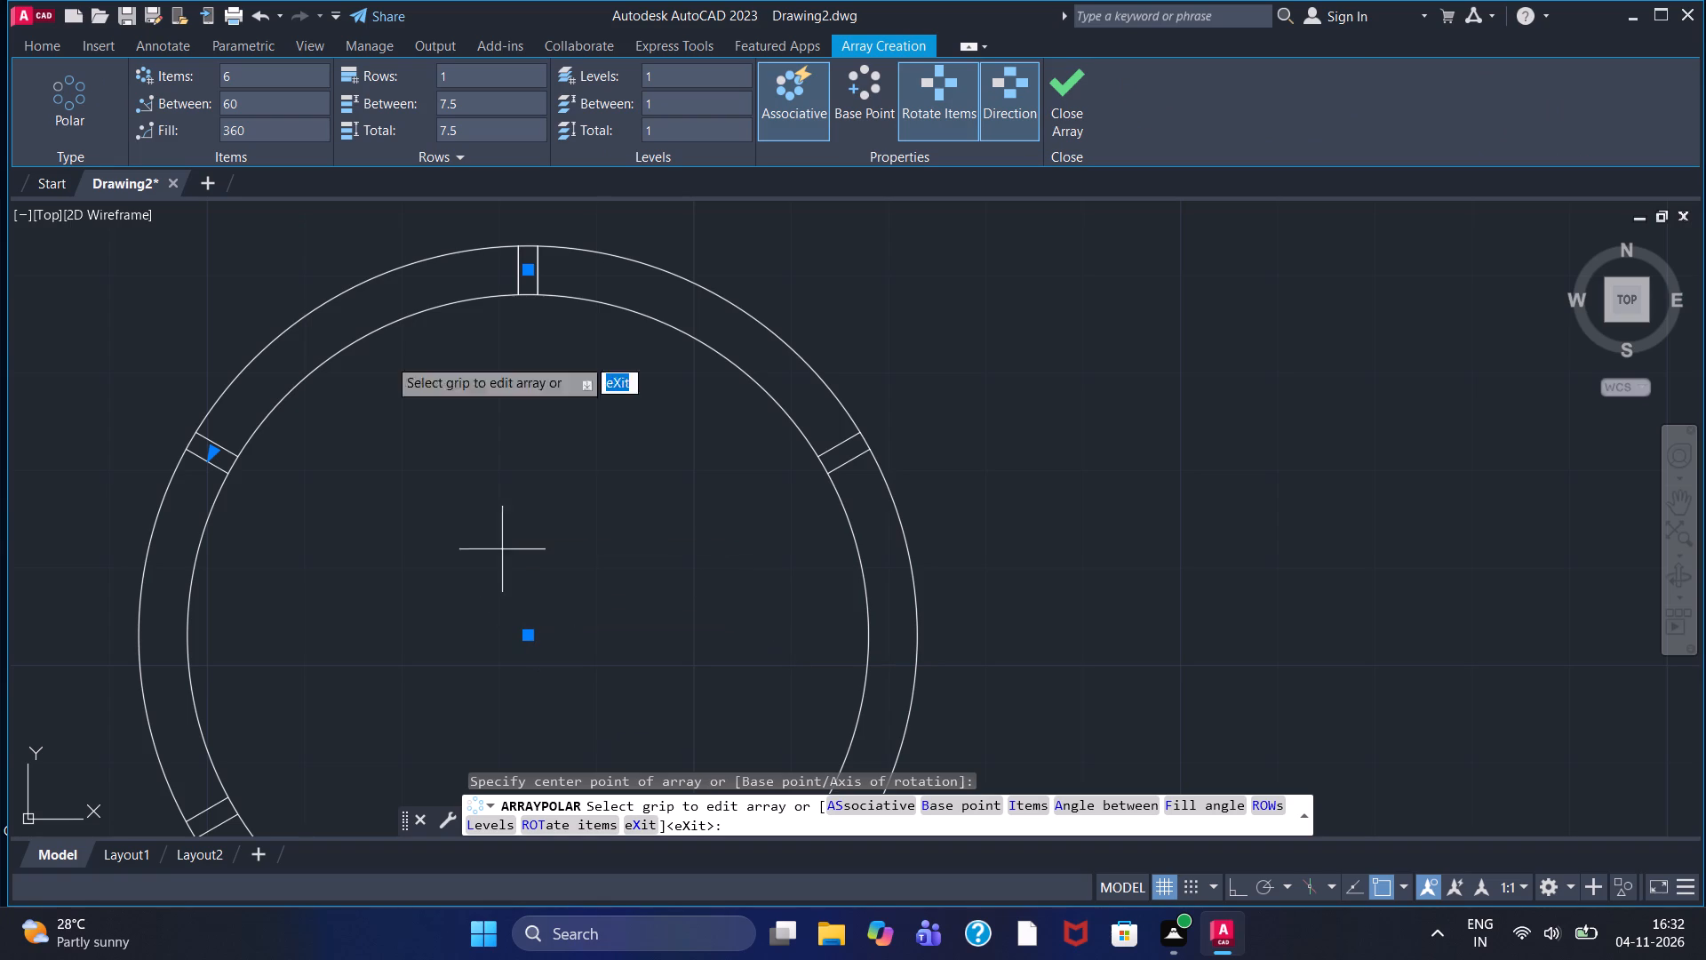
drag(250, 76, 201, 89)
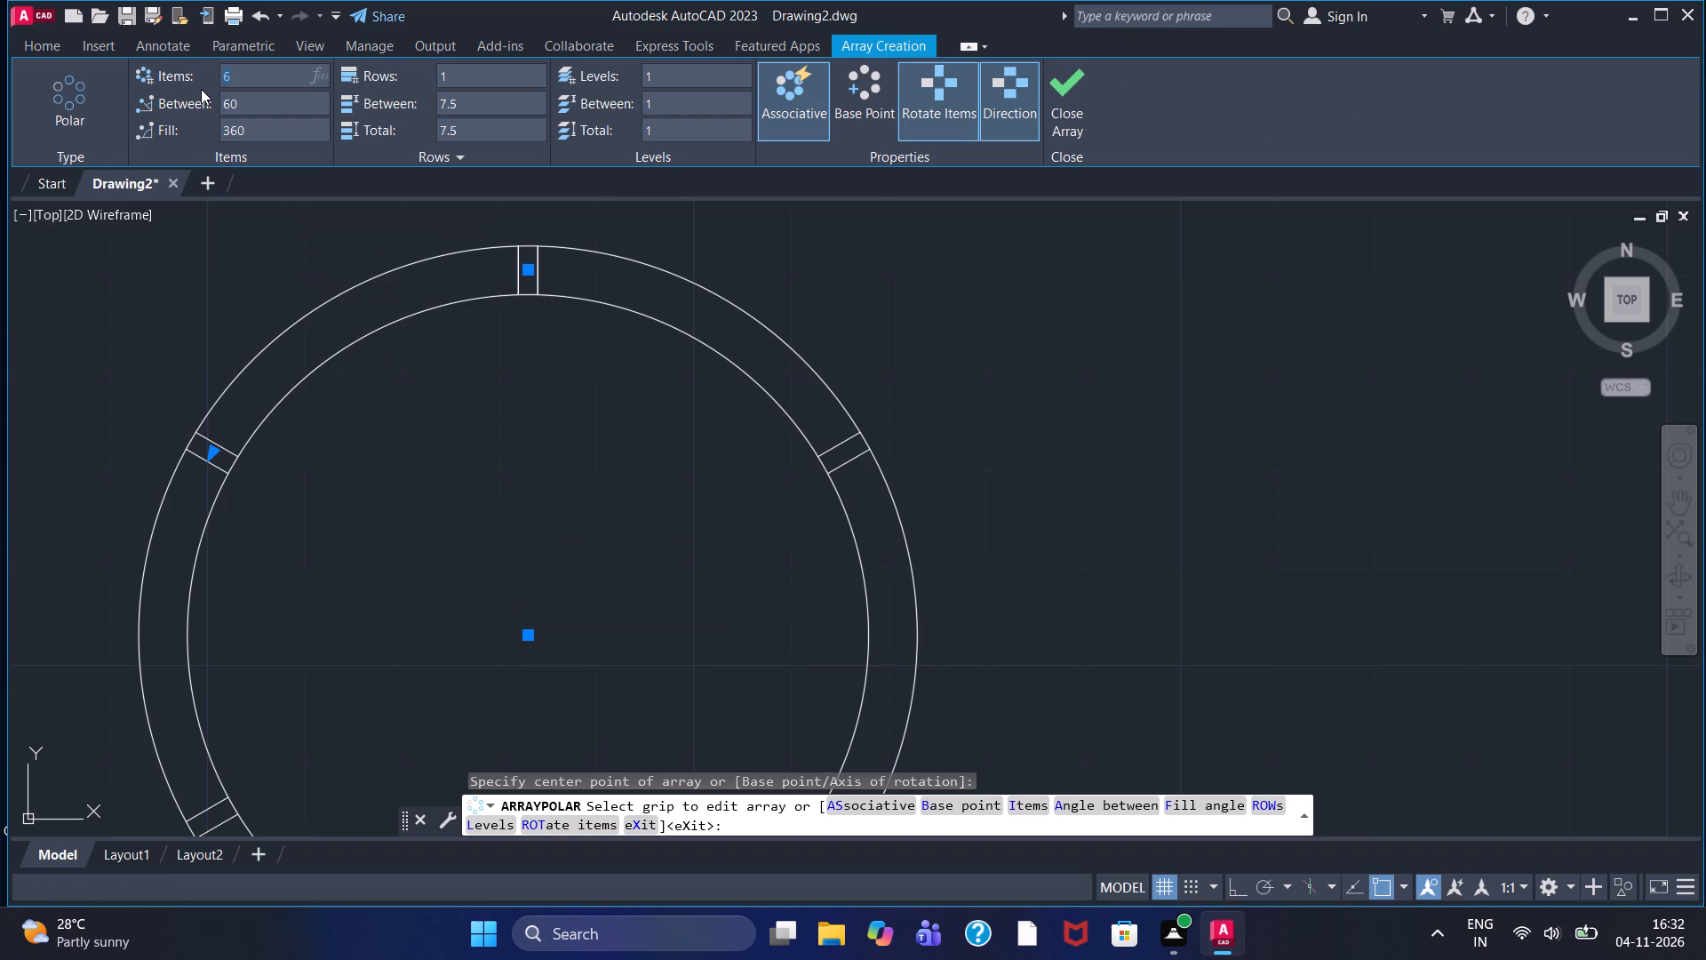
key(8)
key(Return)
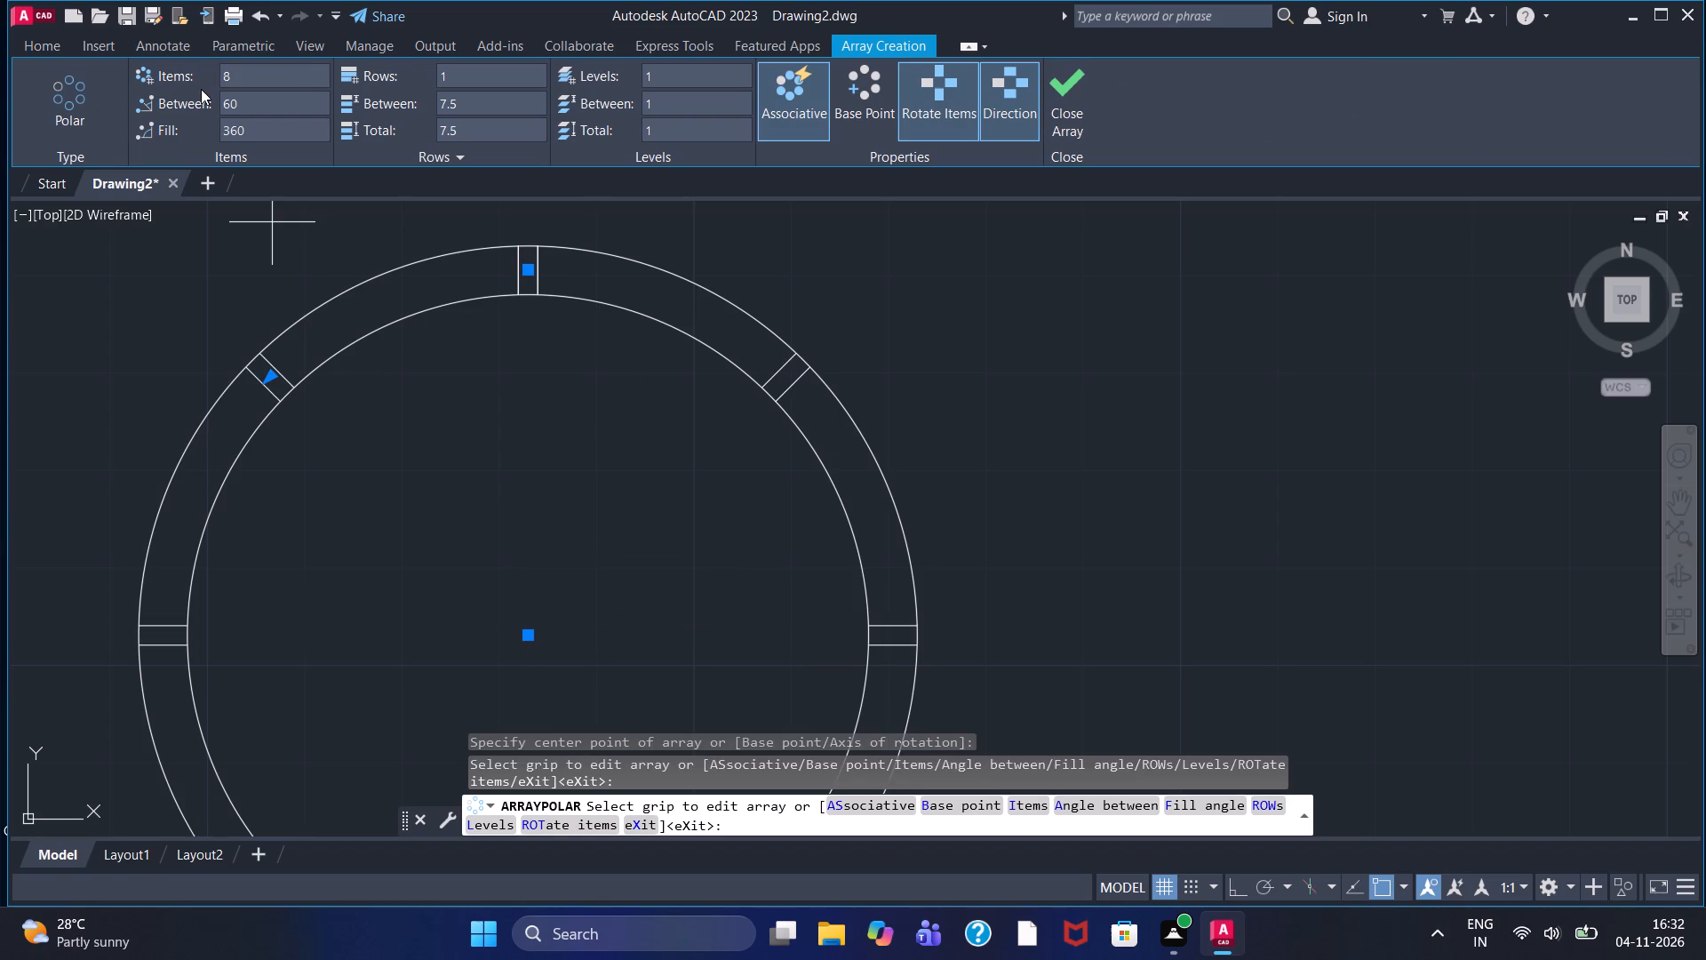
click(1065, 88)
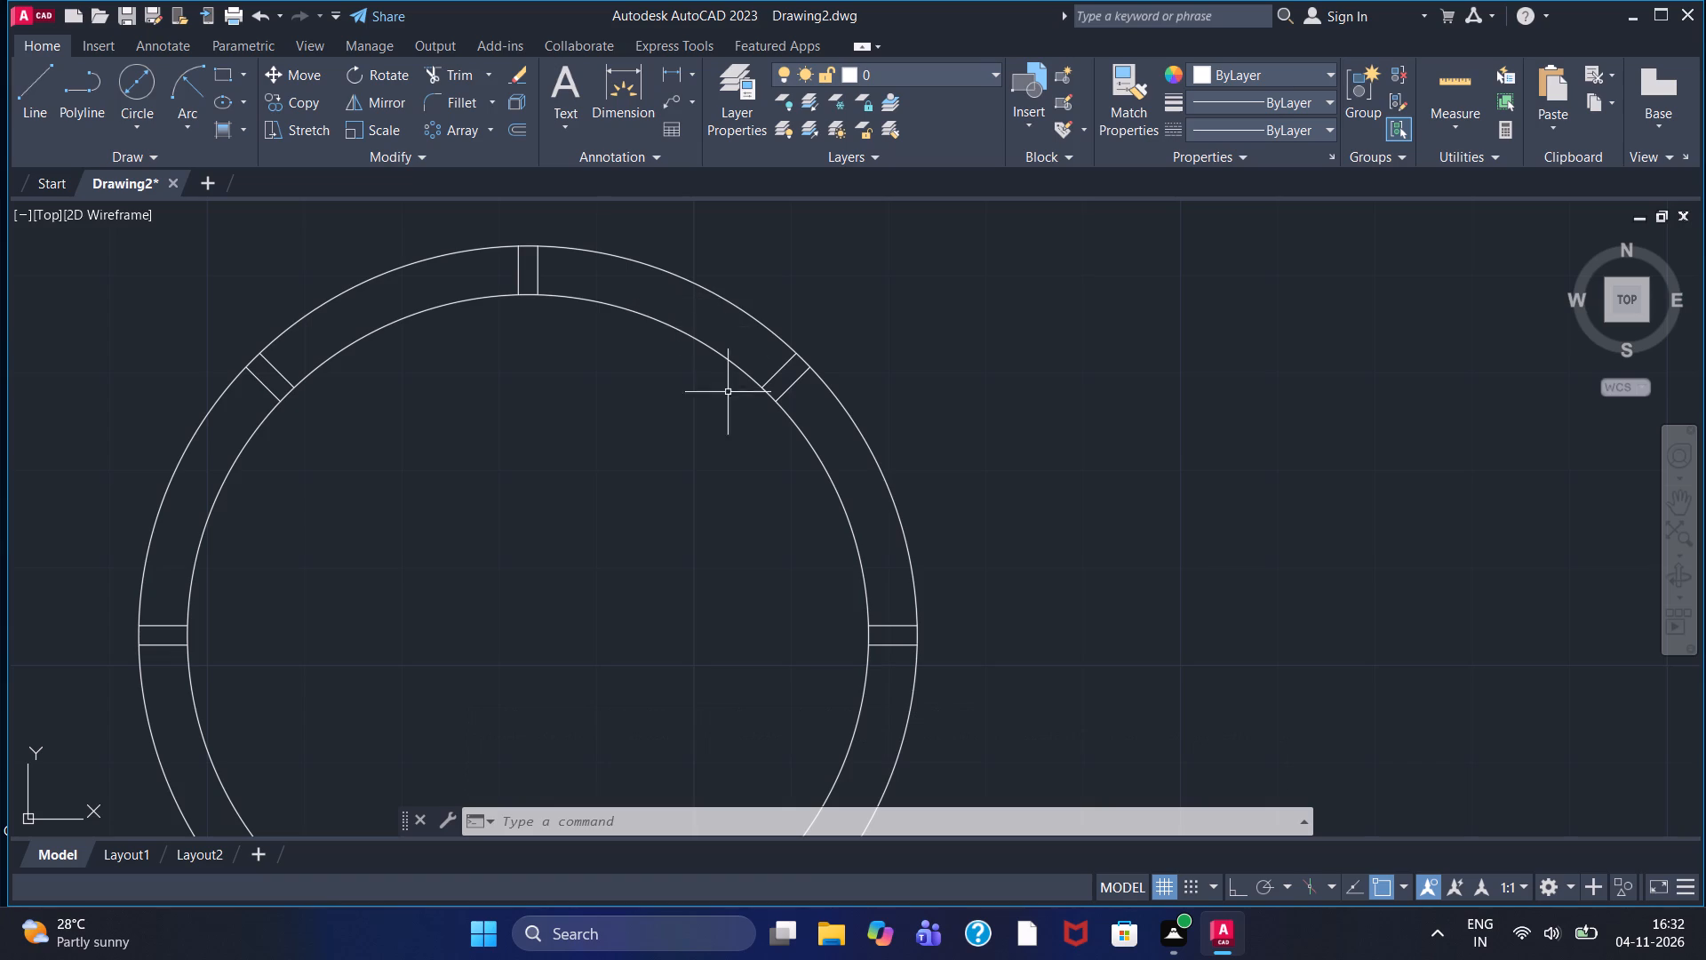
scroll(674, 434, down, 1)
middle_drag(674, 432, 706, 376)
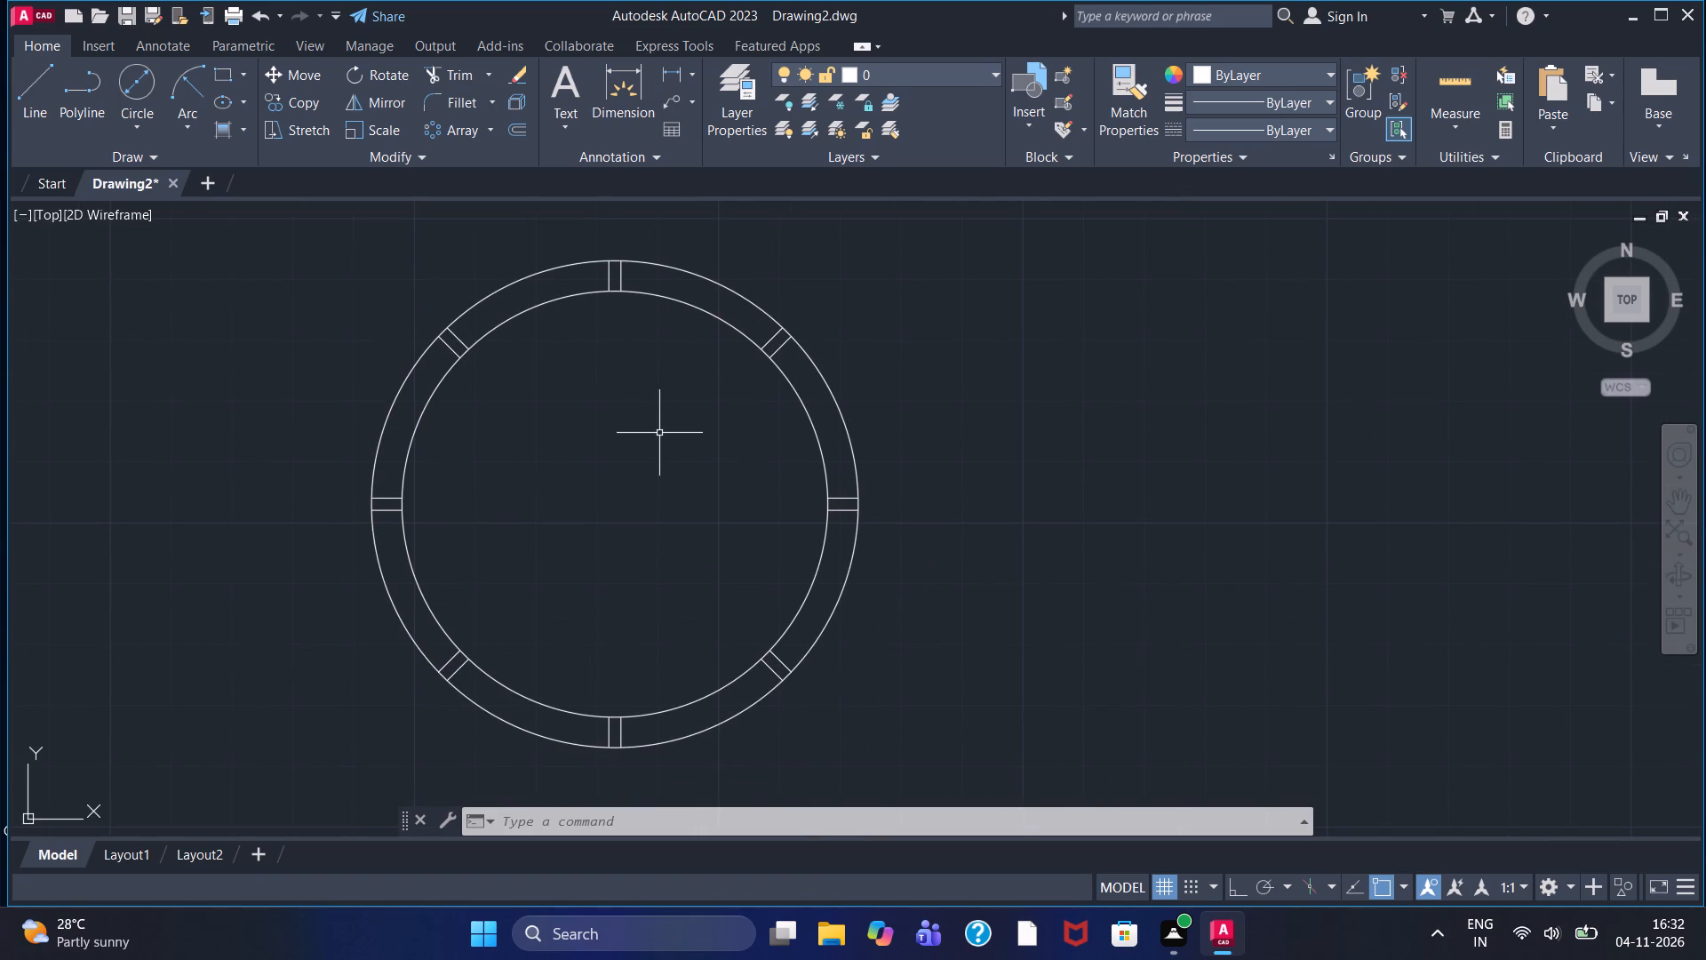
Start a line at the centre of the ring and turn on Ortho mode.
scroll(1084, 448, down, 1)
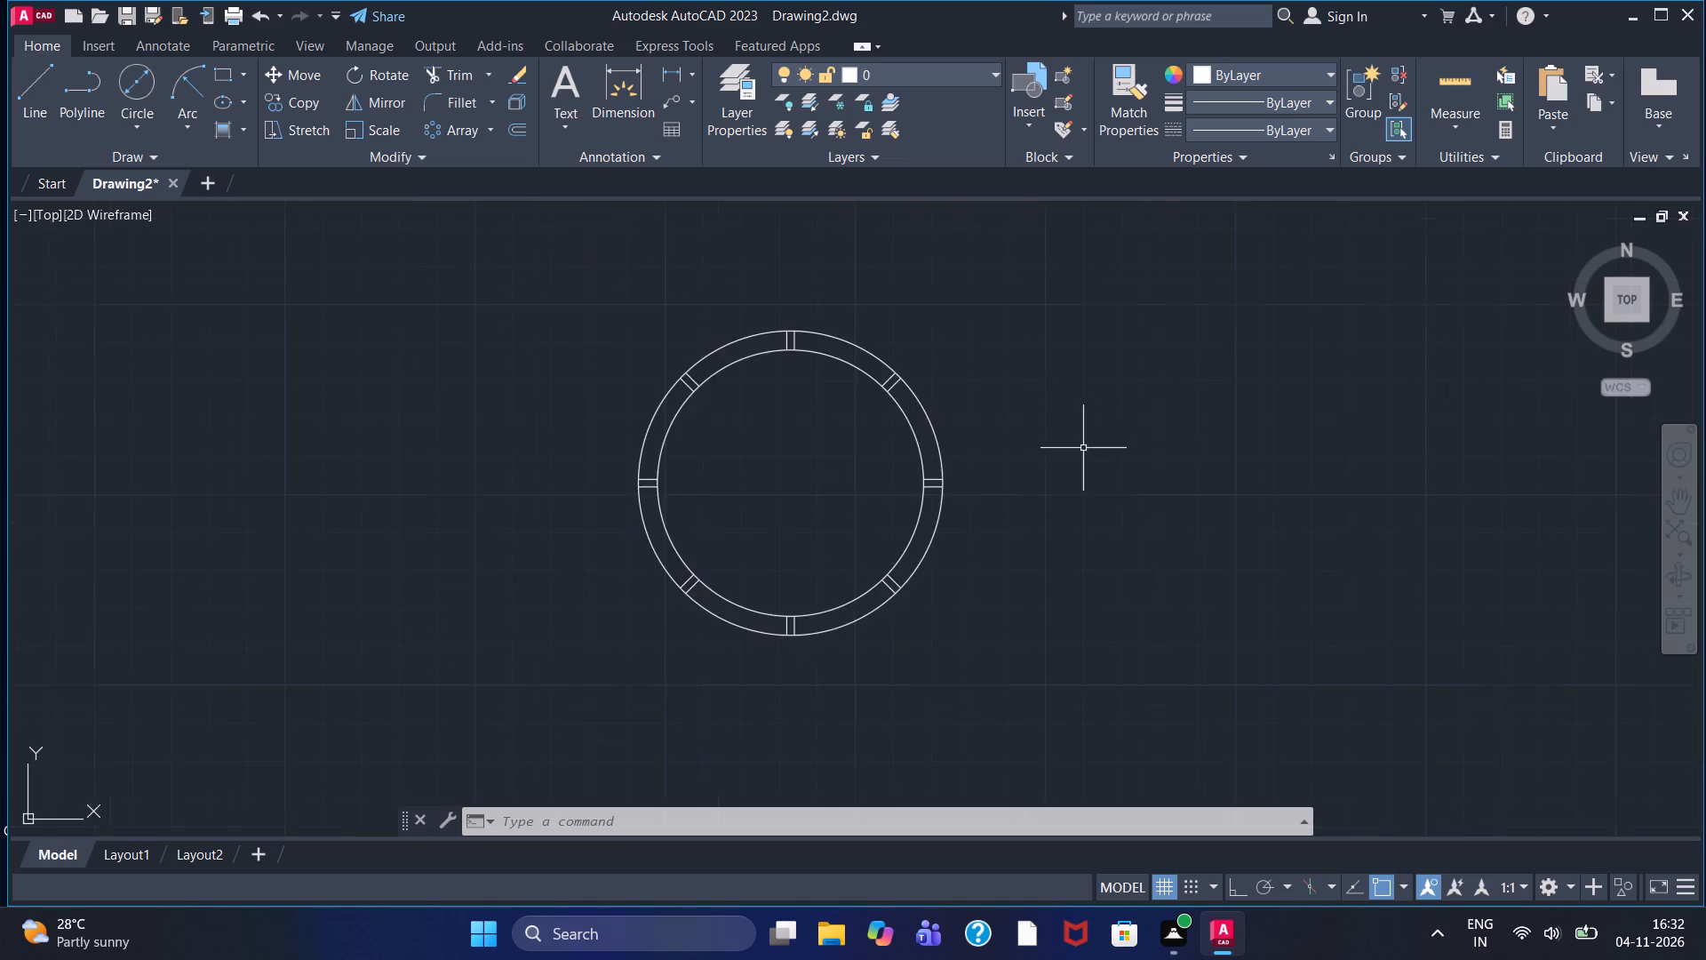
scroll(1083, 448, down, 1)
middle_drag(1134, 466, 410, 538)
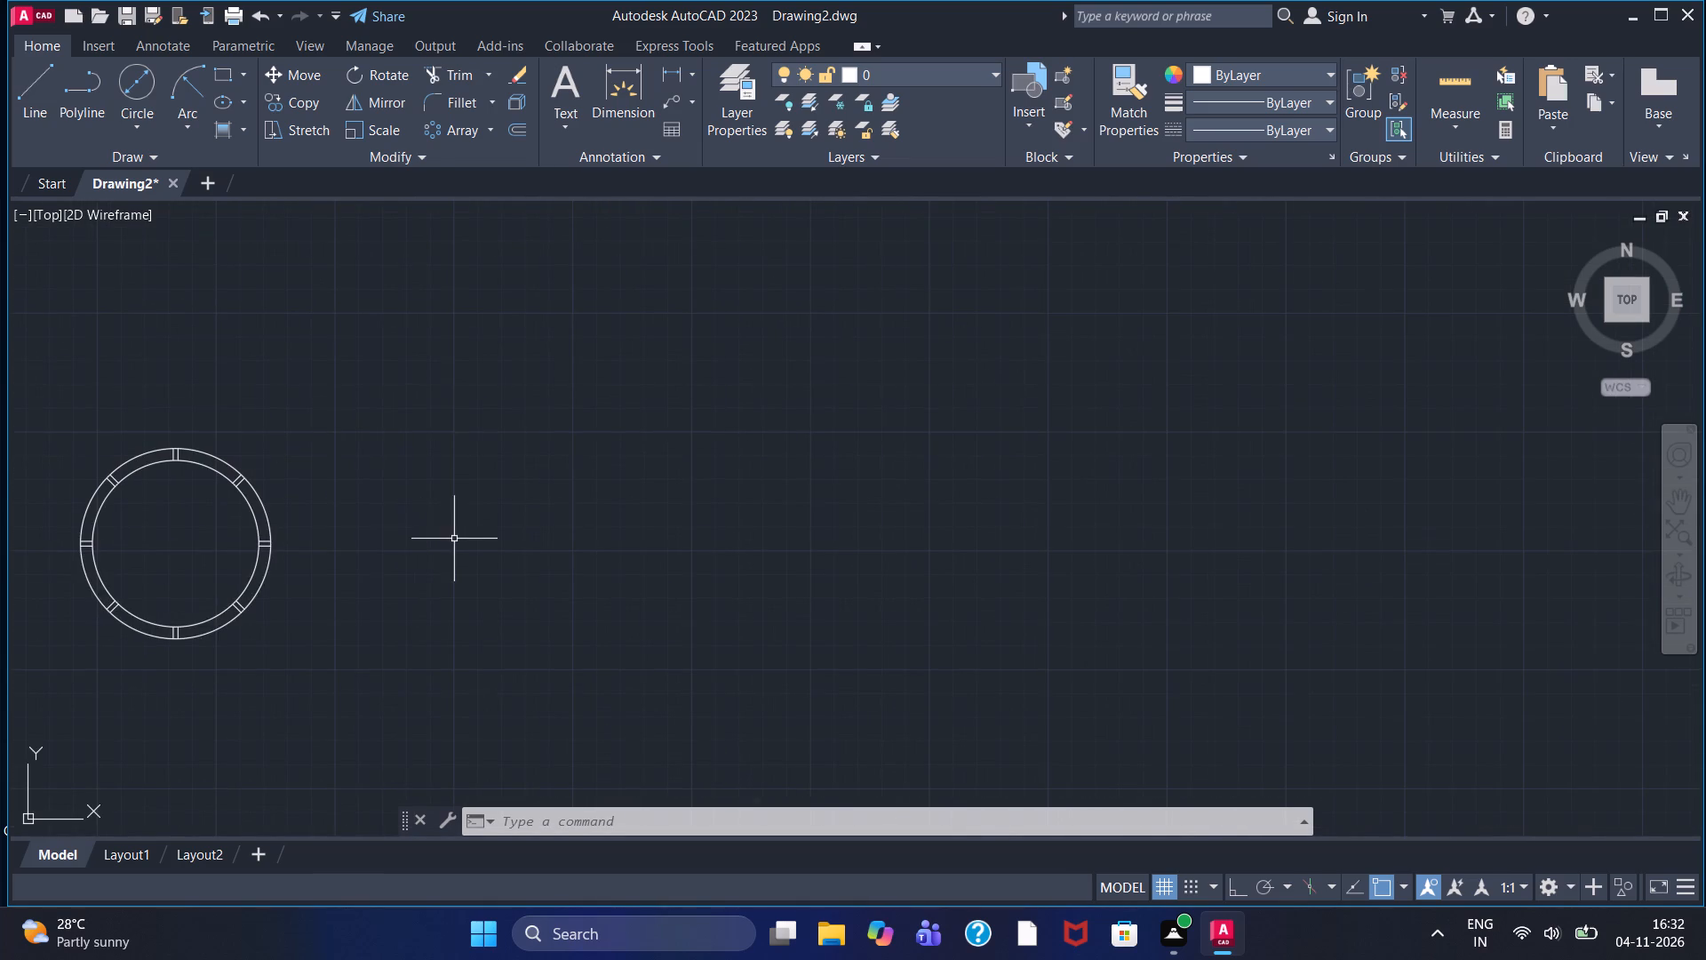
scroll(449, 513, up, 1)
middle_drag(449, 511, 795, 458)
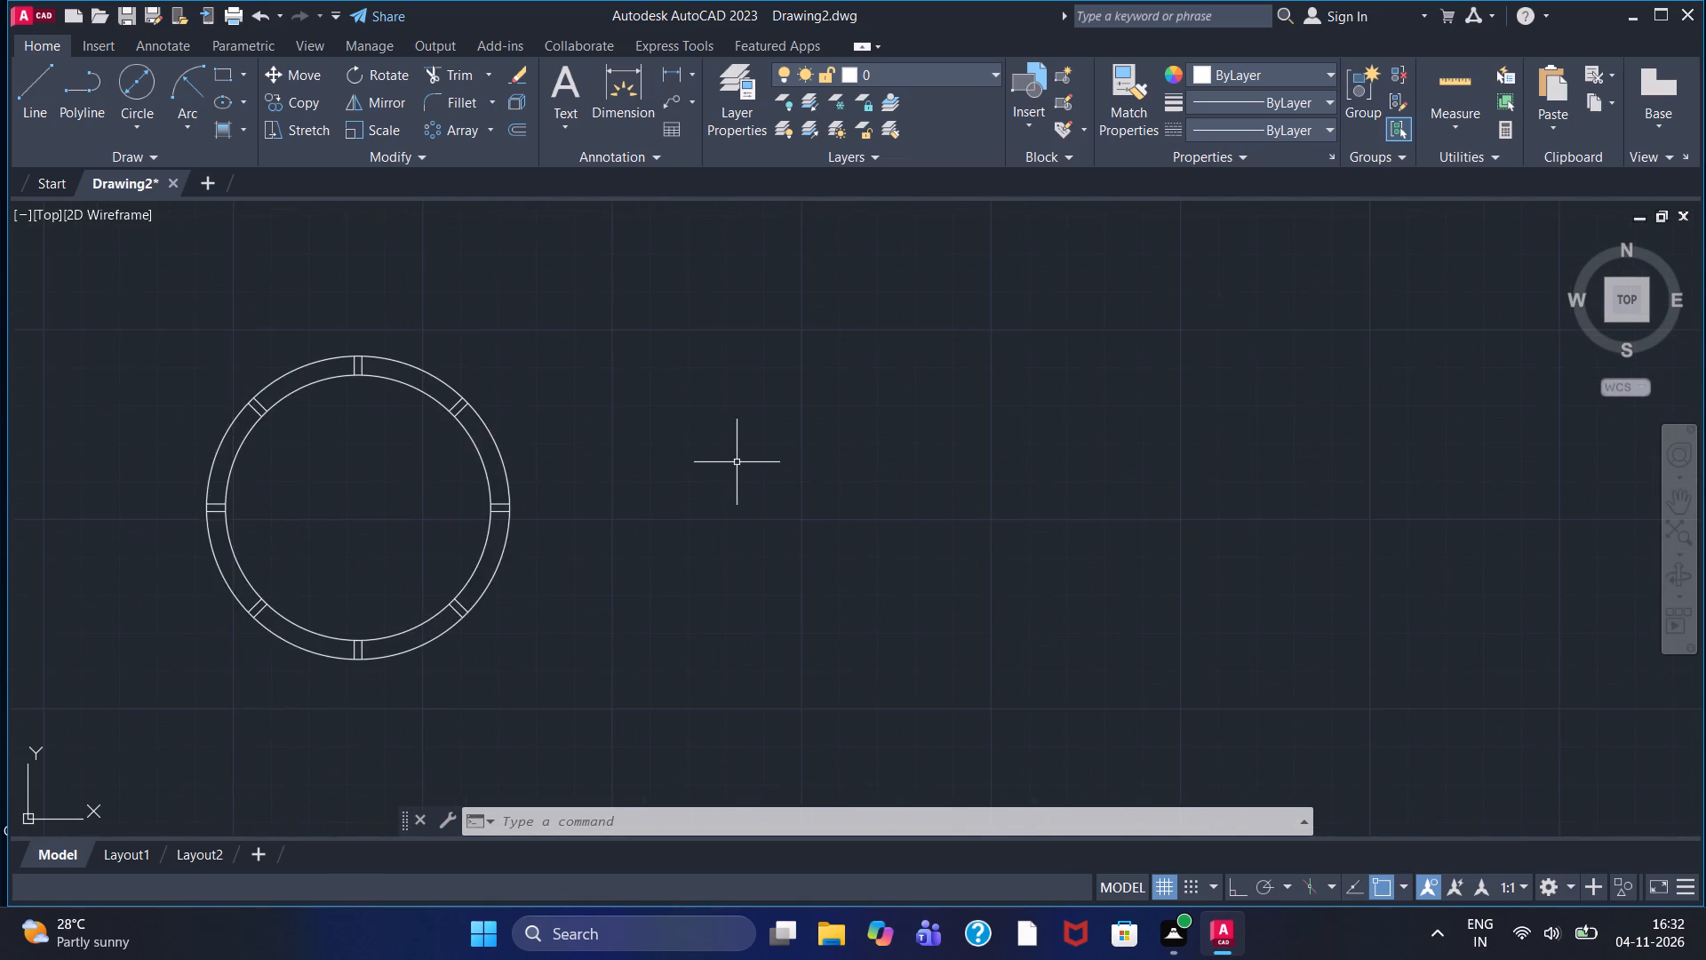
scroll(706, 454, up, 1)
scroll(706, 453, down, 1)
middle_drag(706, 453, 679, 476)
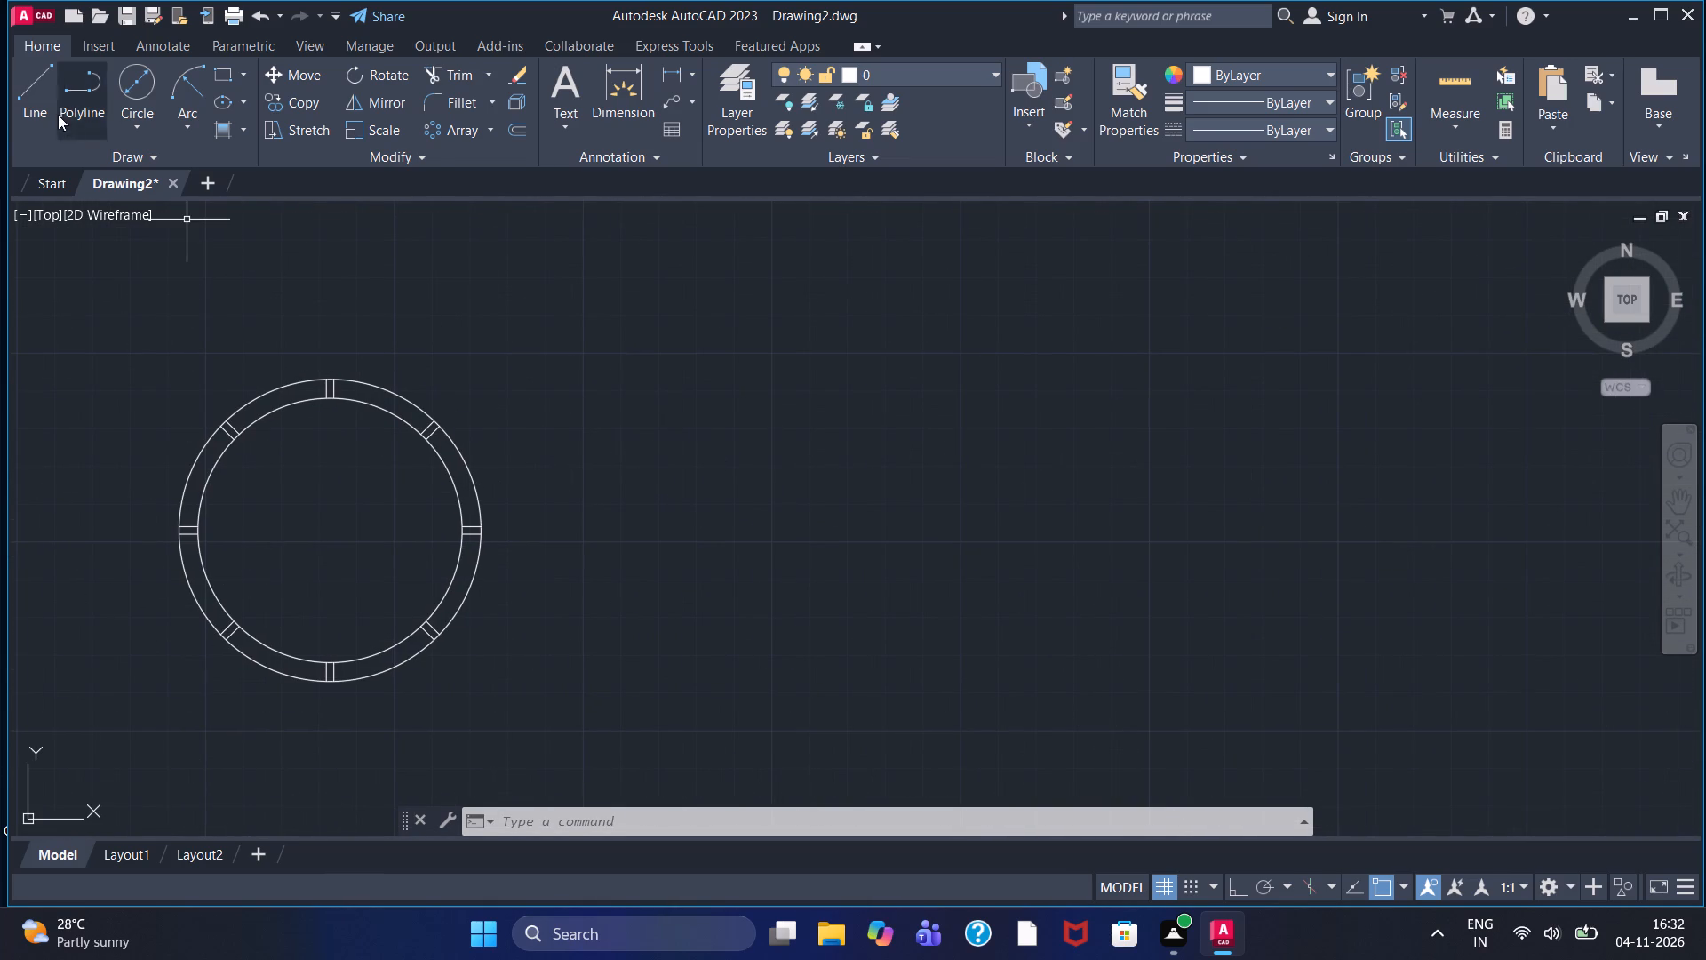
click(20, 100)
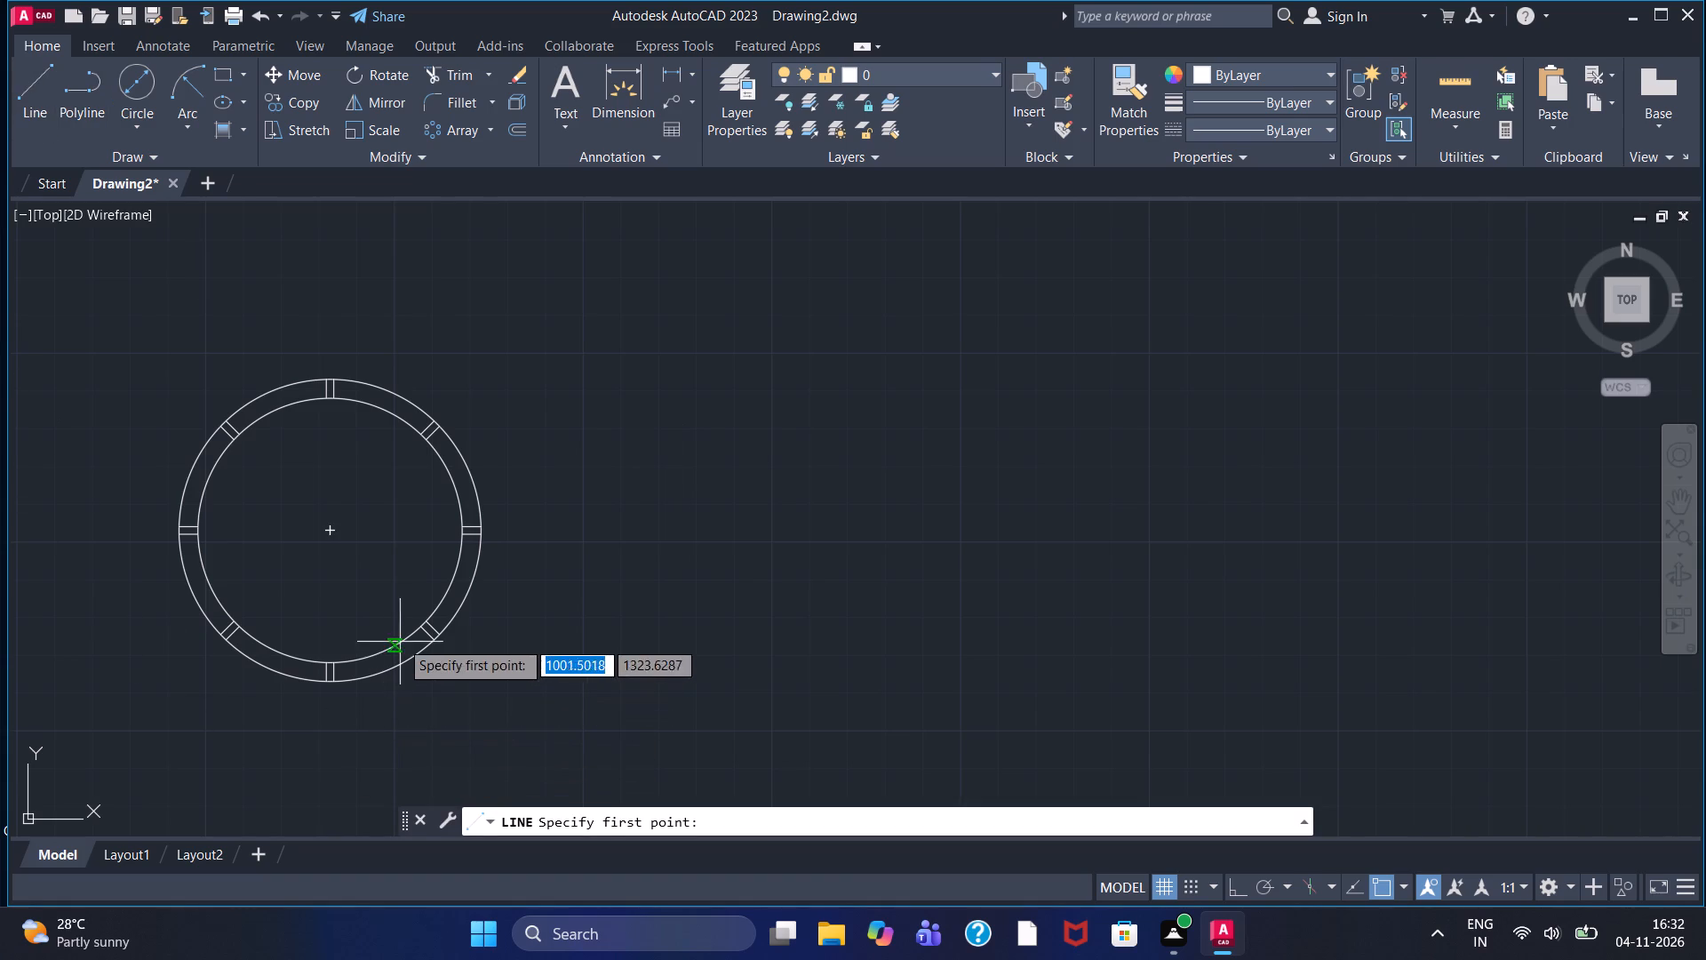
double_click(323, 529)
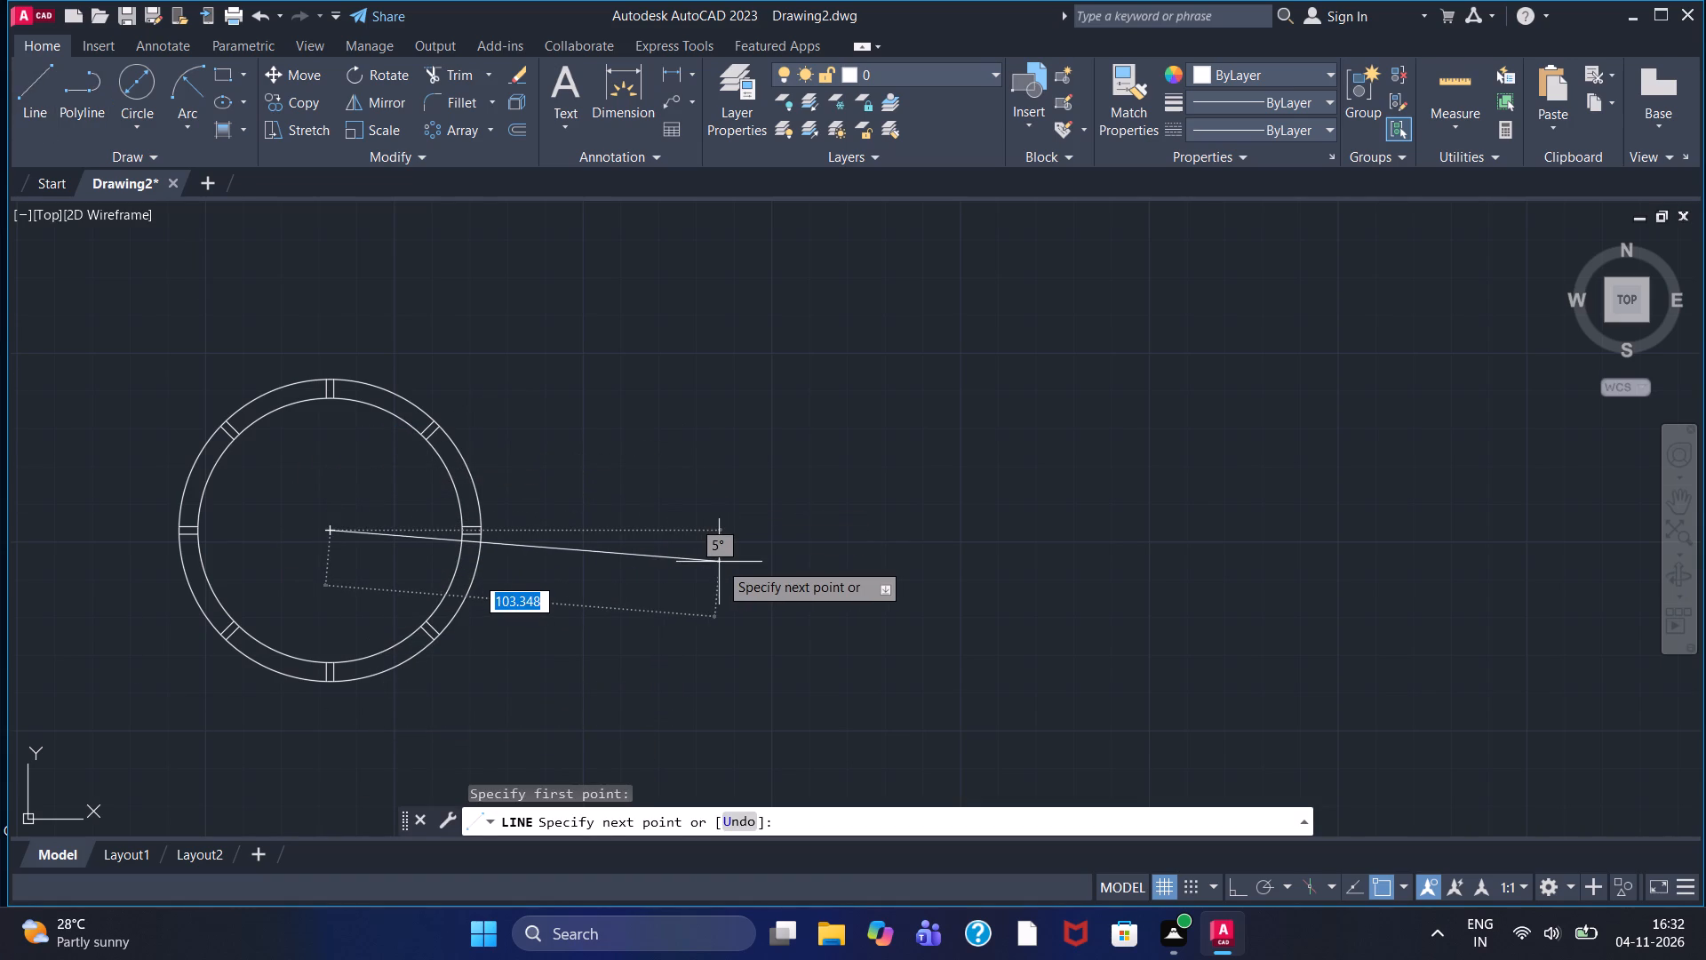
key(F7)
key(F7)
key(F8)
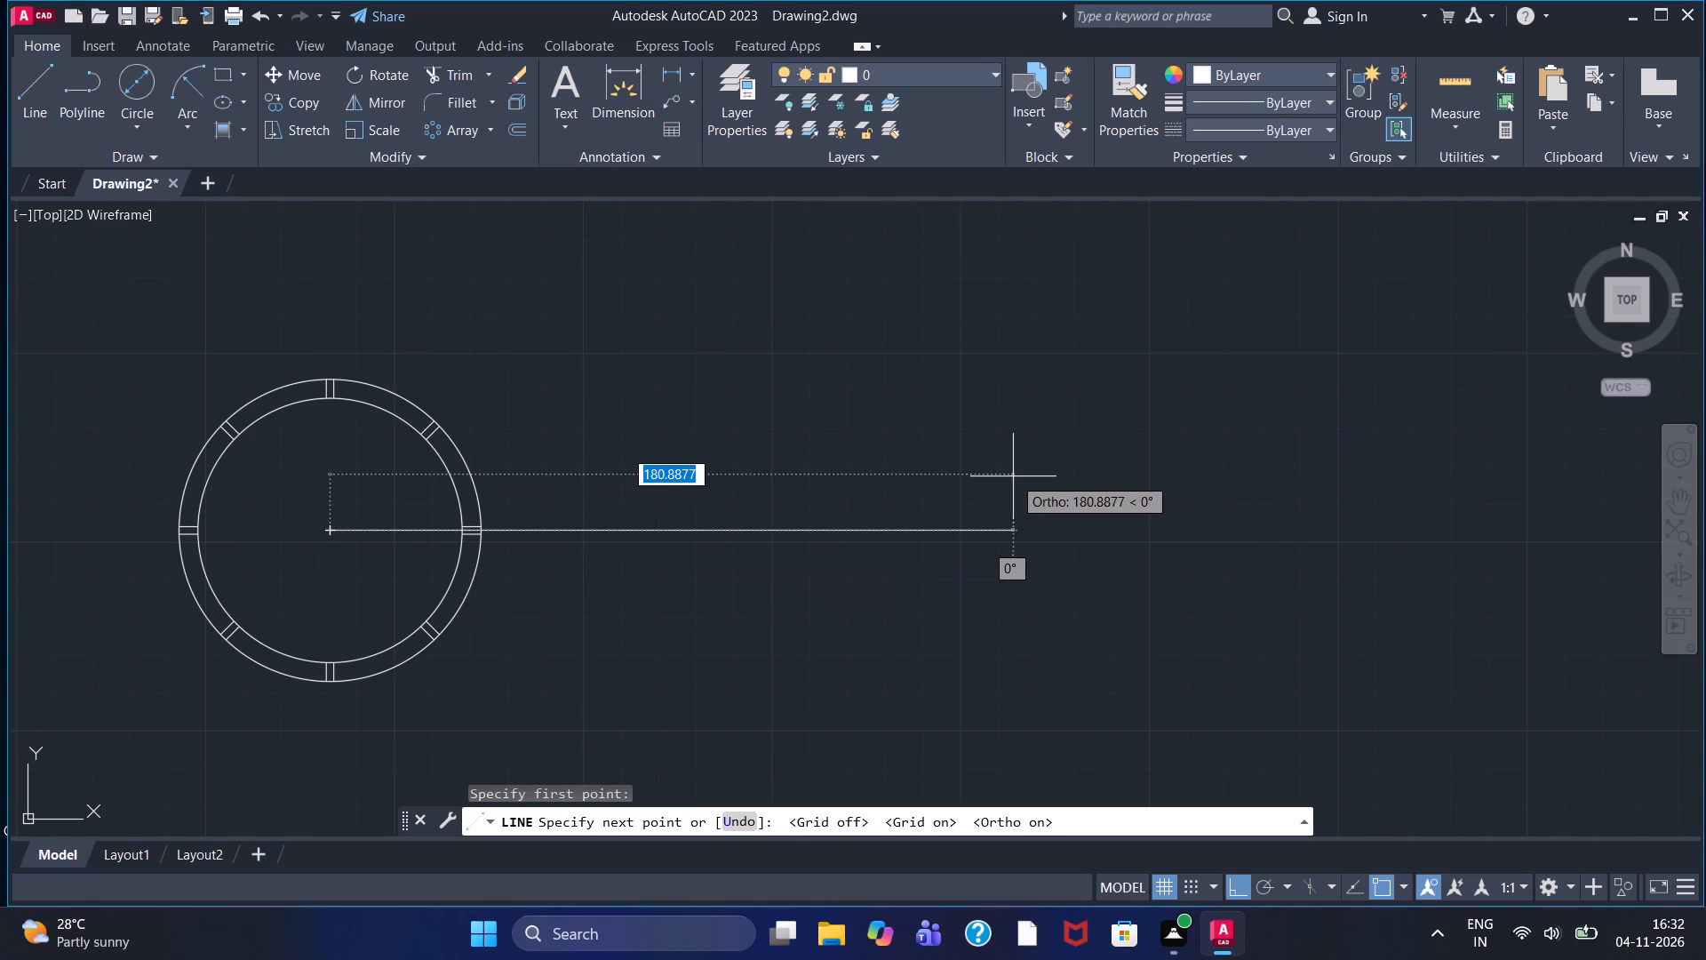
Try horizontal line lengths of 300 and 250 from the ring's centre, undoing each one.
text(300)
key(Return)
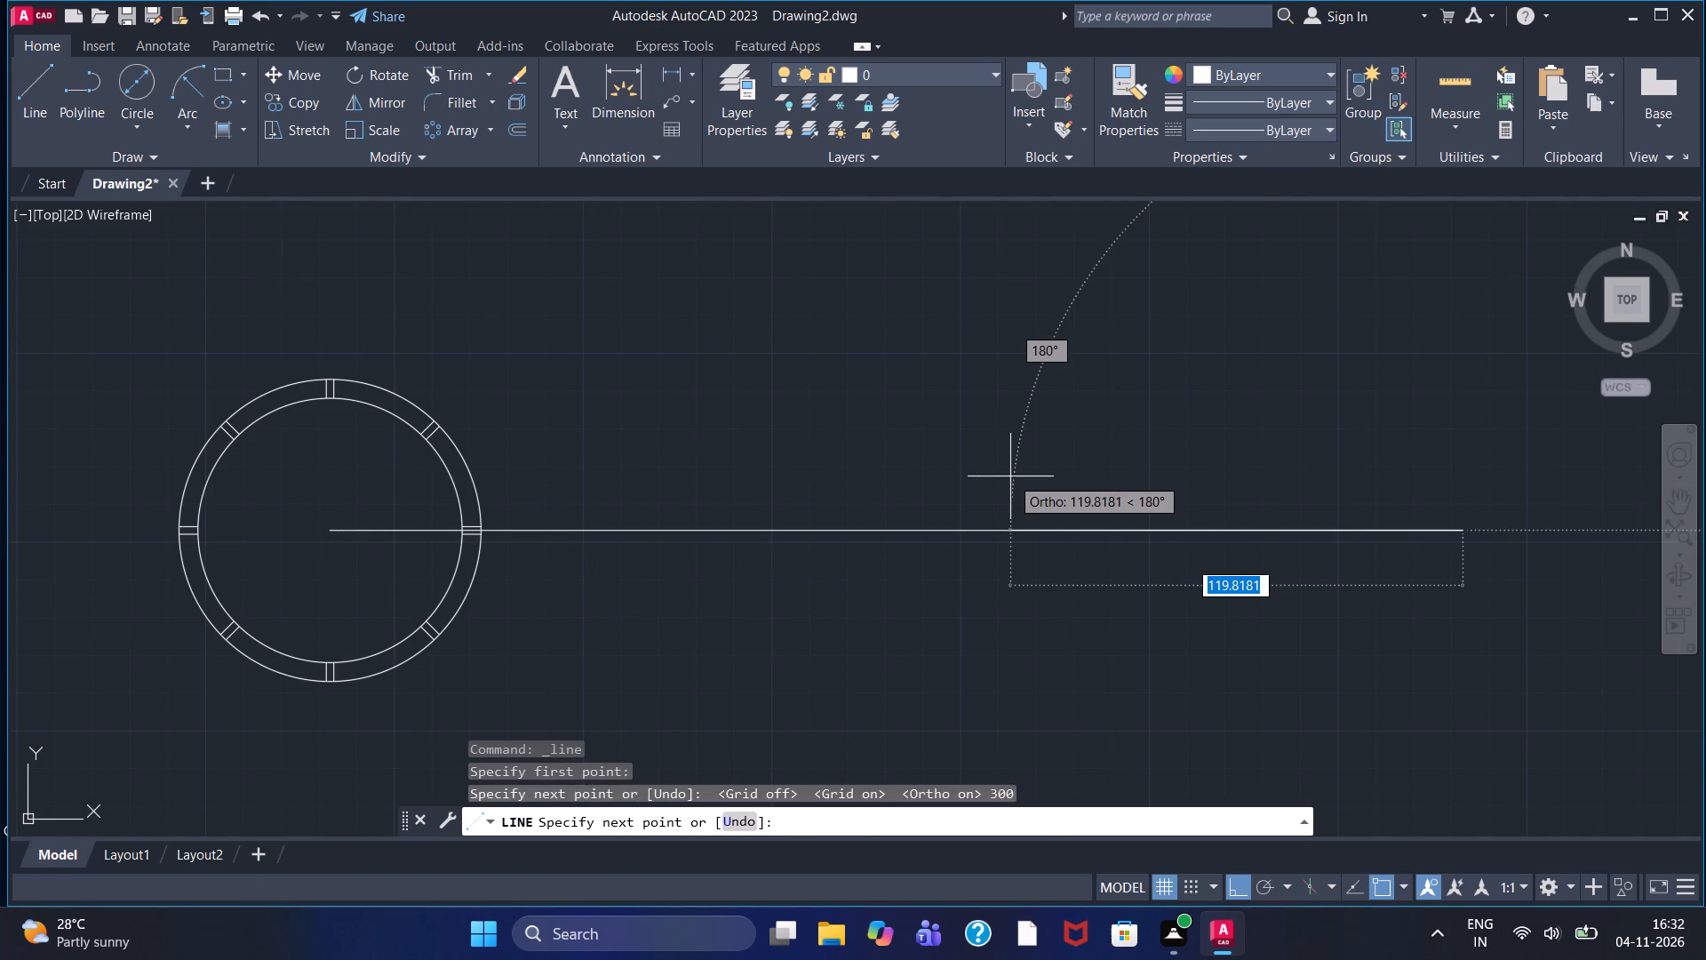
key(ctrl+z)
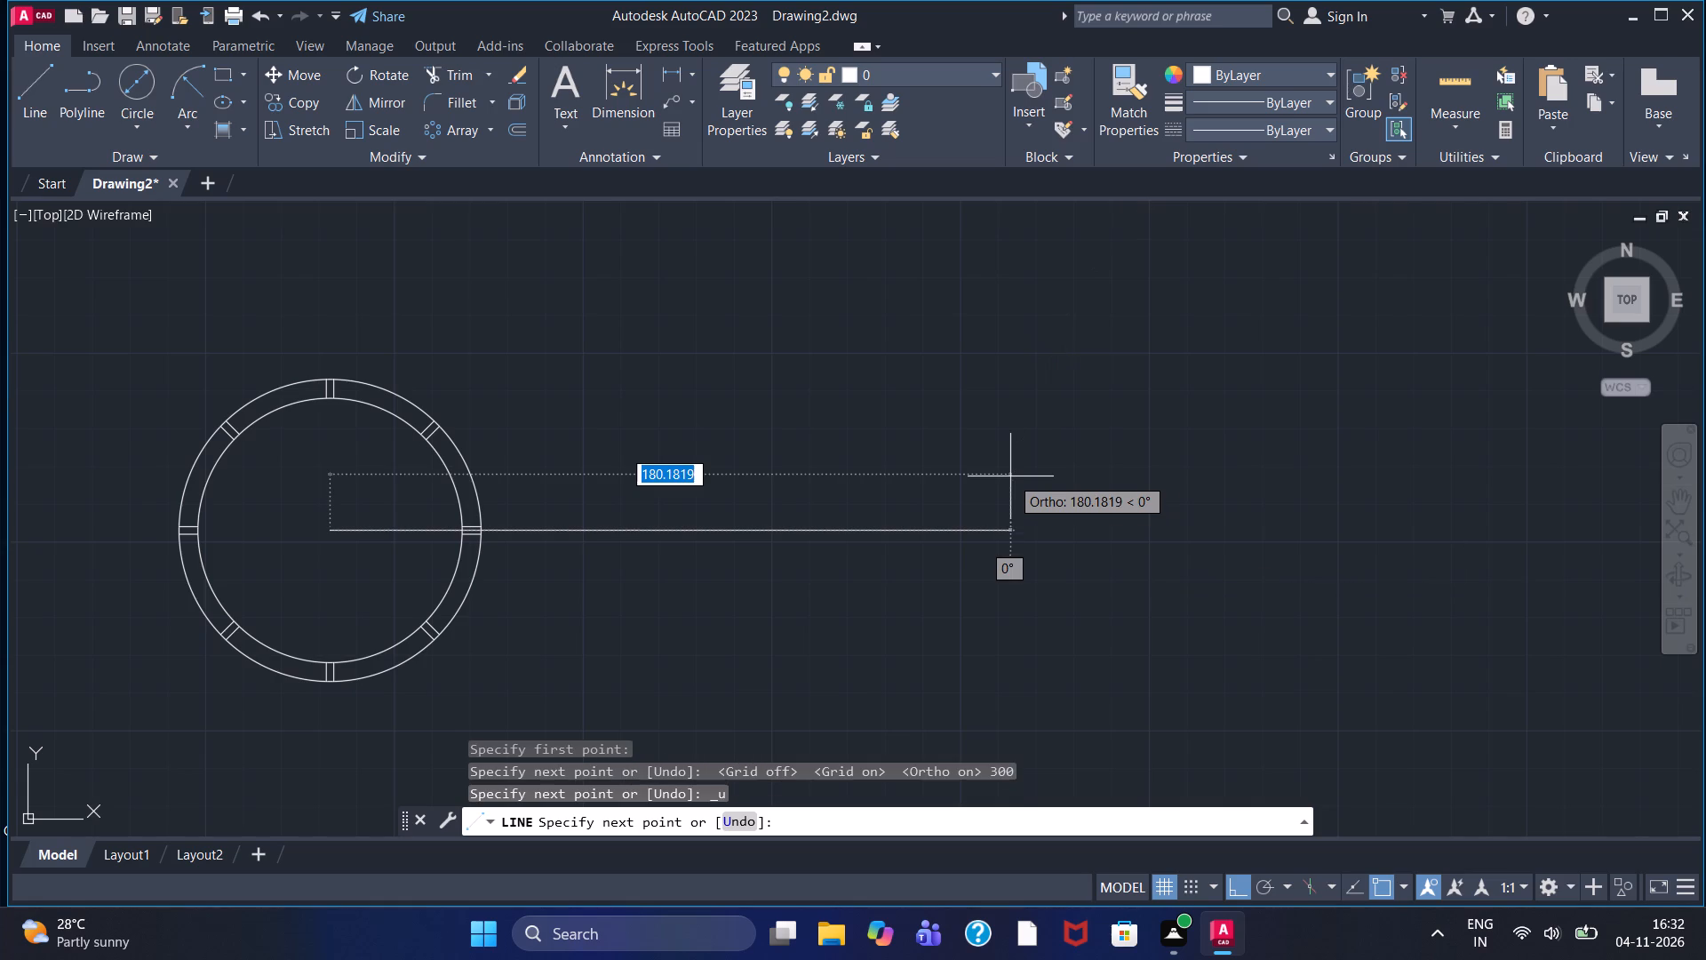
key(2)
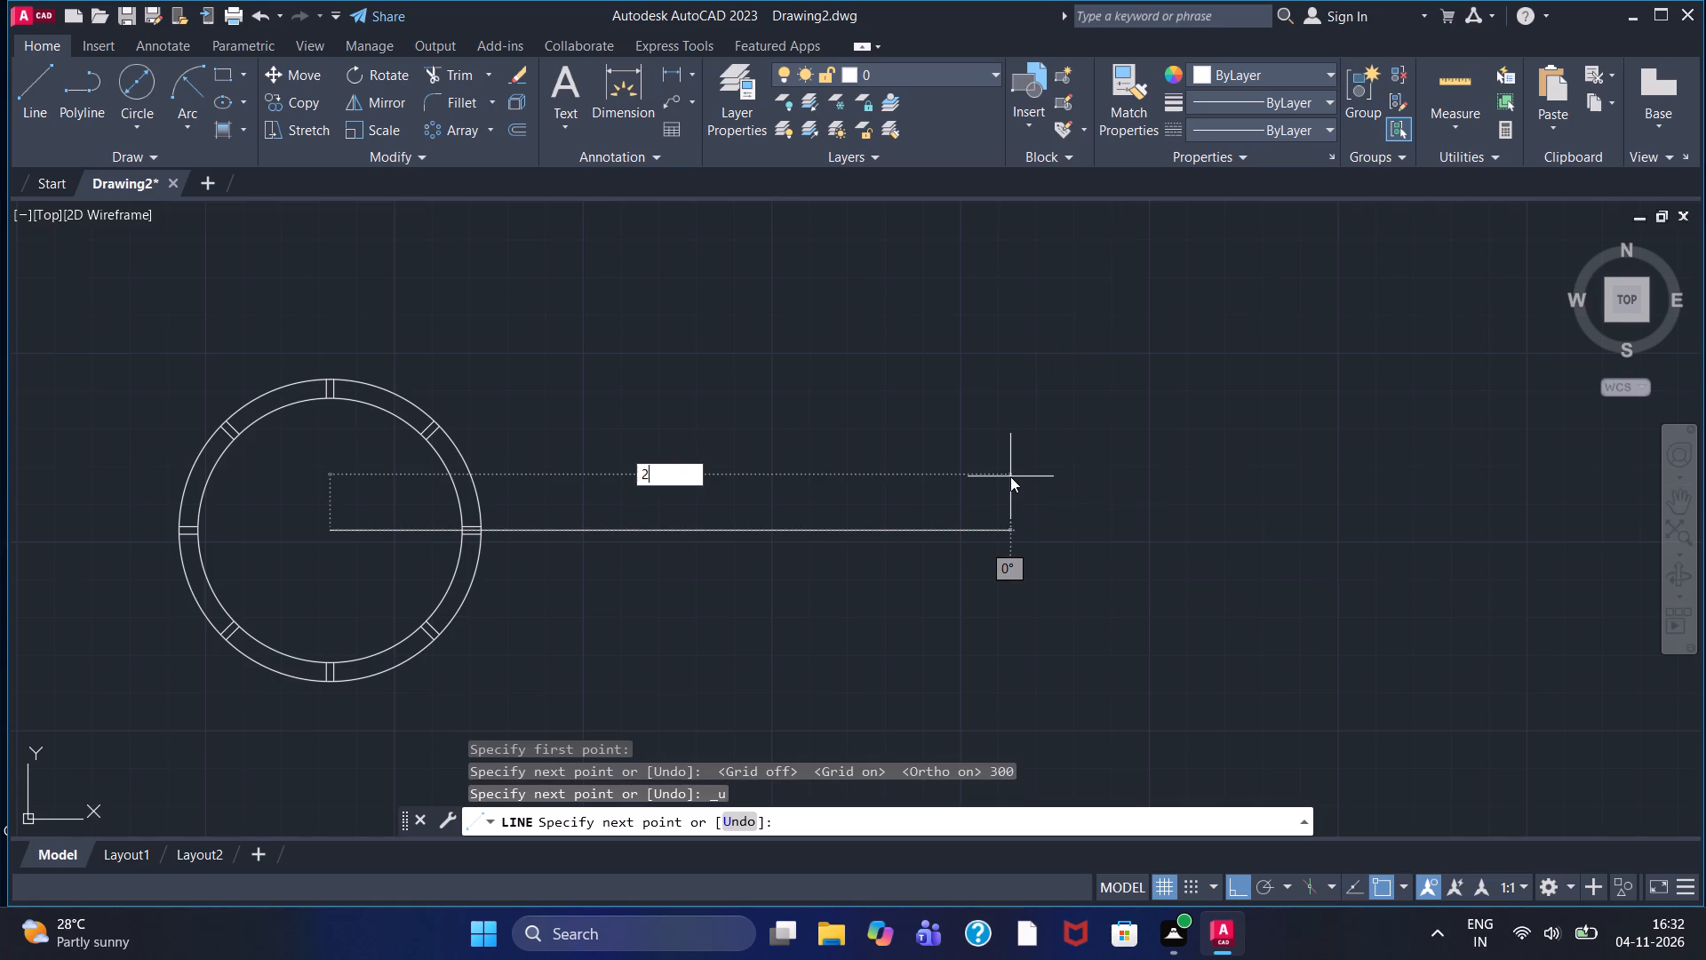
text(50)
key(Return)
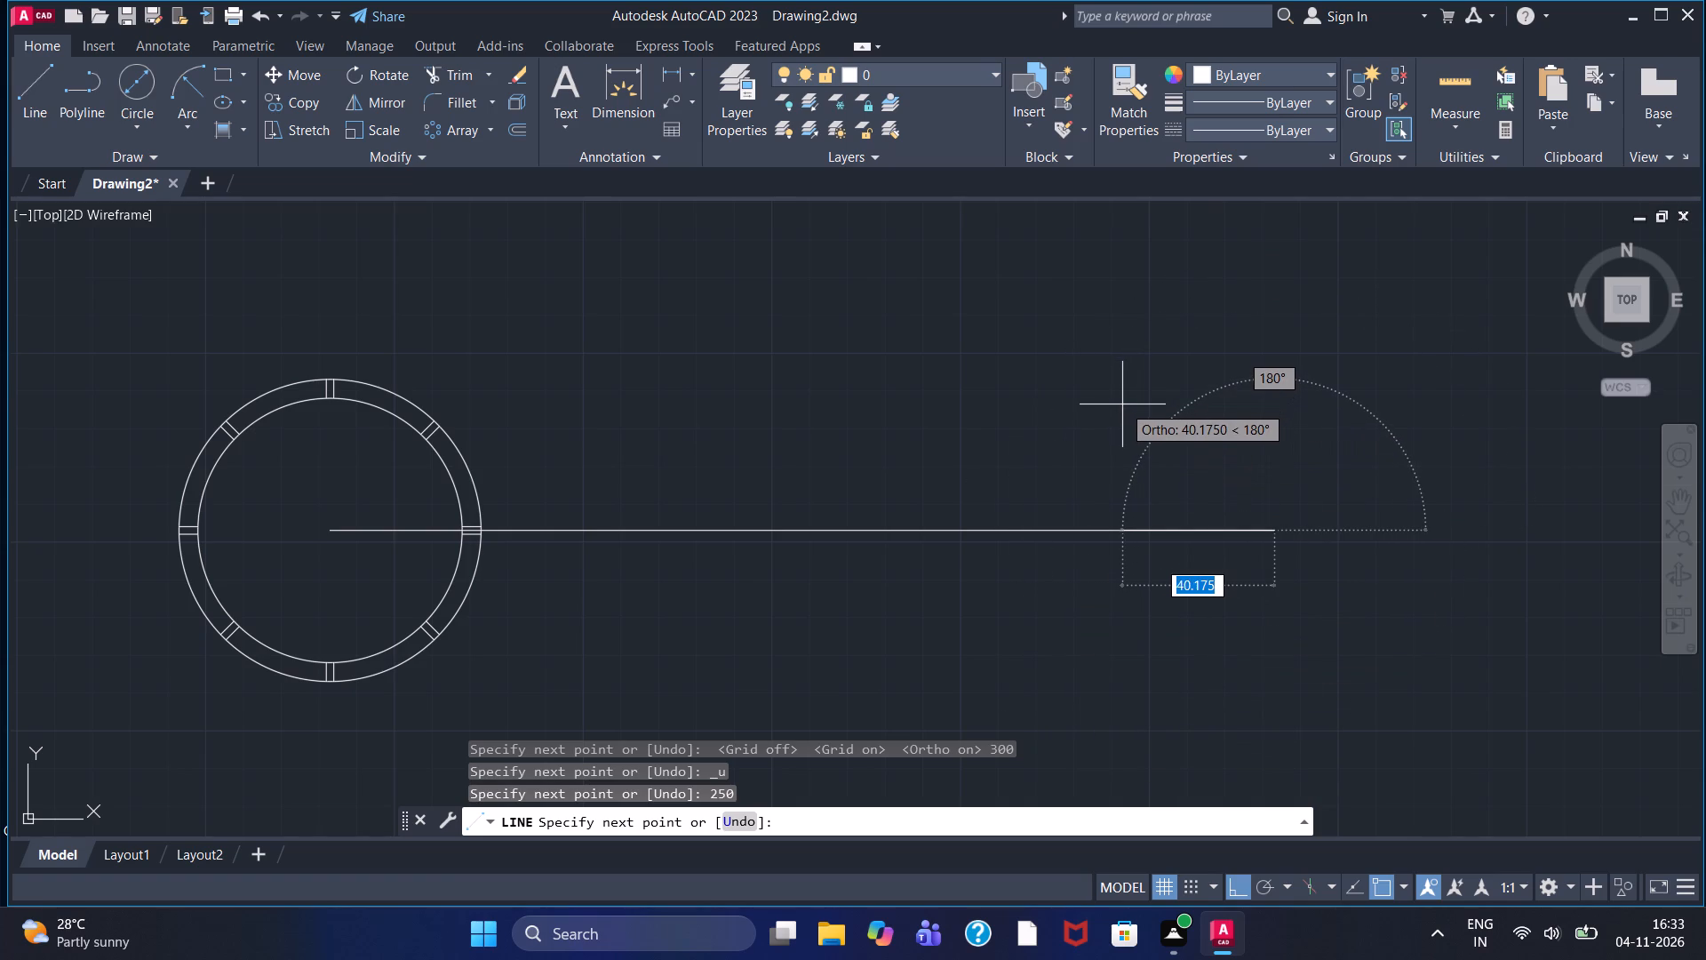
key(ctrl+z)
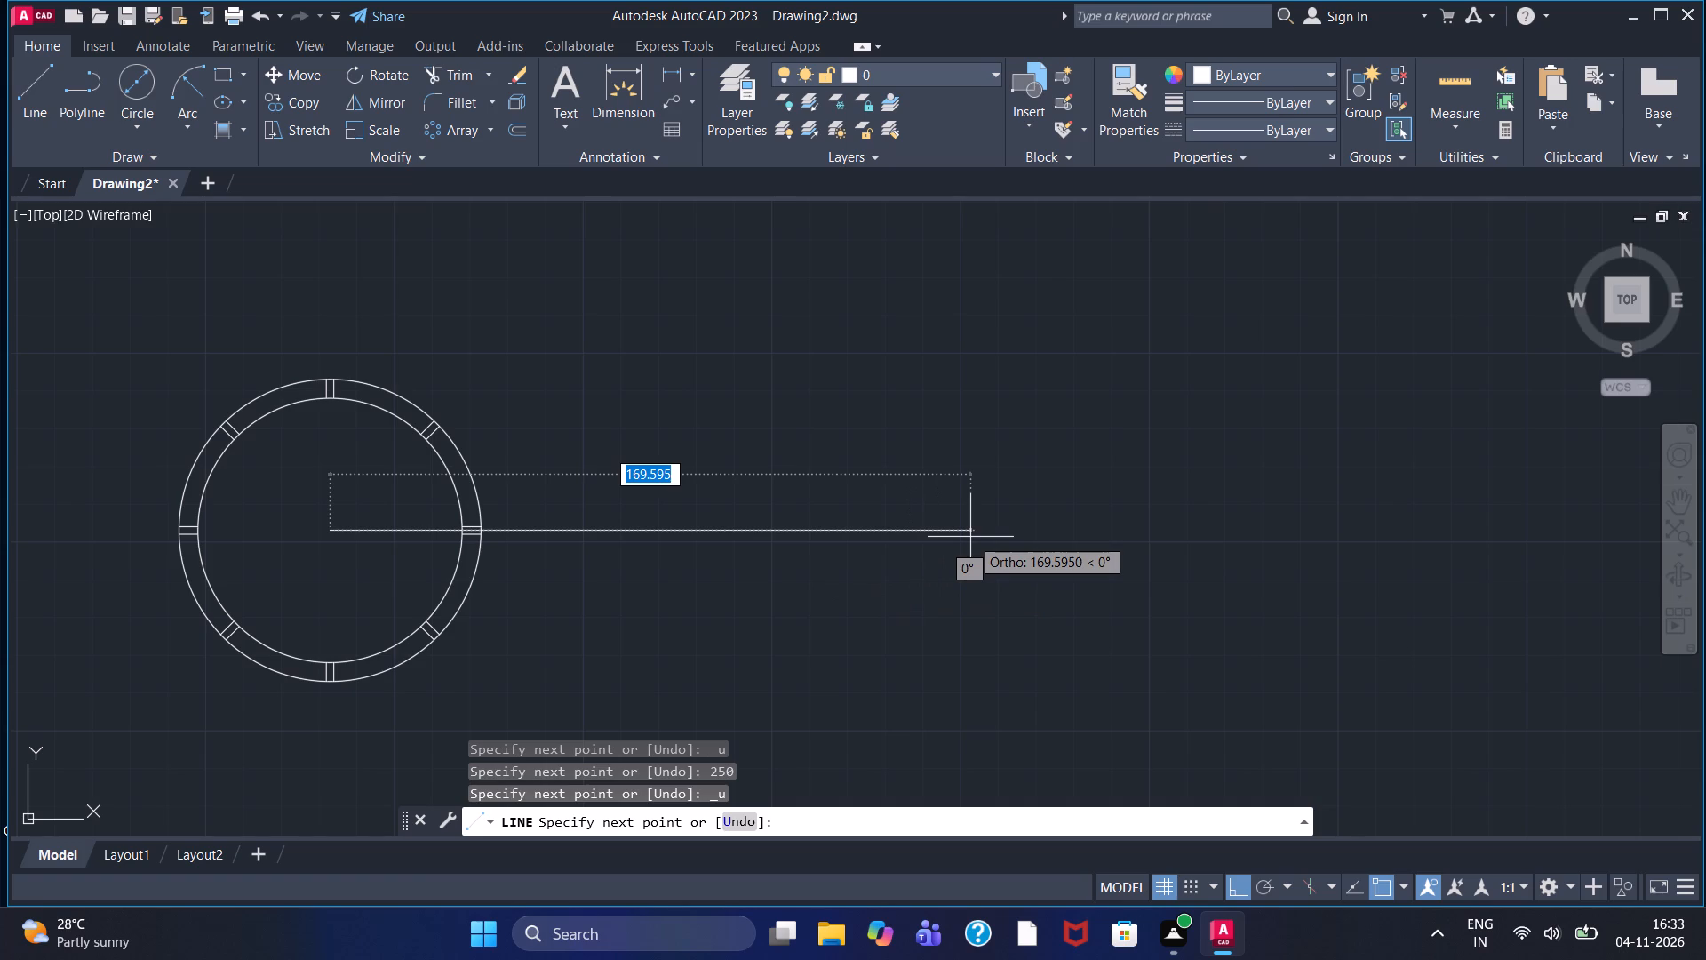
Draw the line horizontally rightward from the ring's centre with a length of 200.
text(200)
key(Return)
key(Escape)
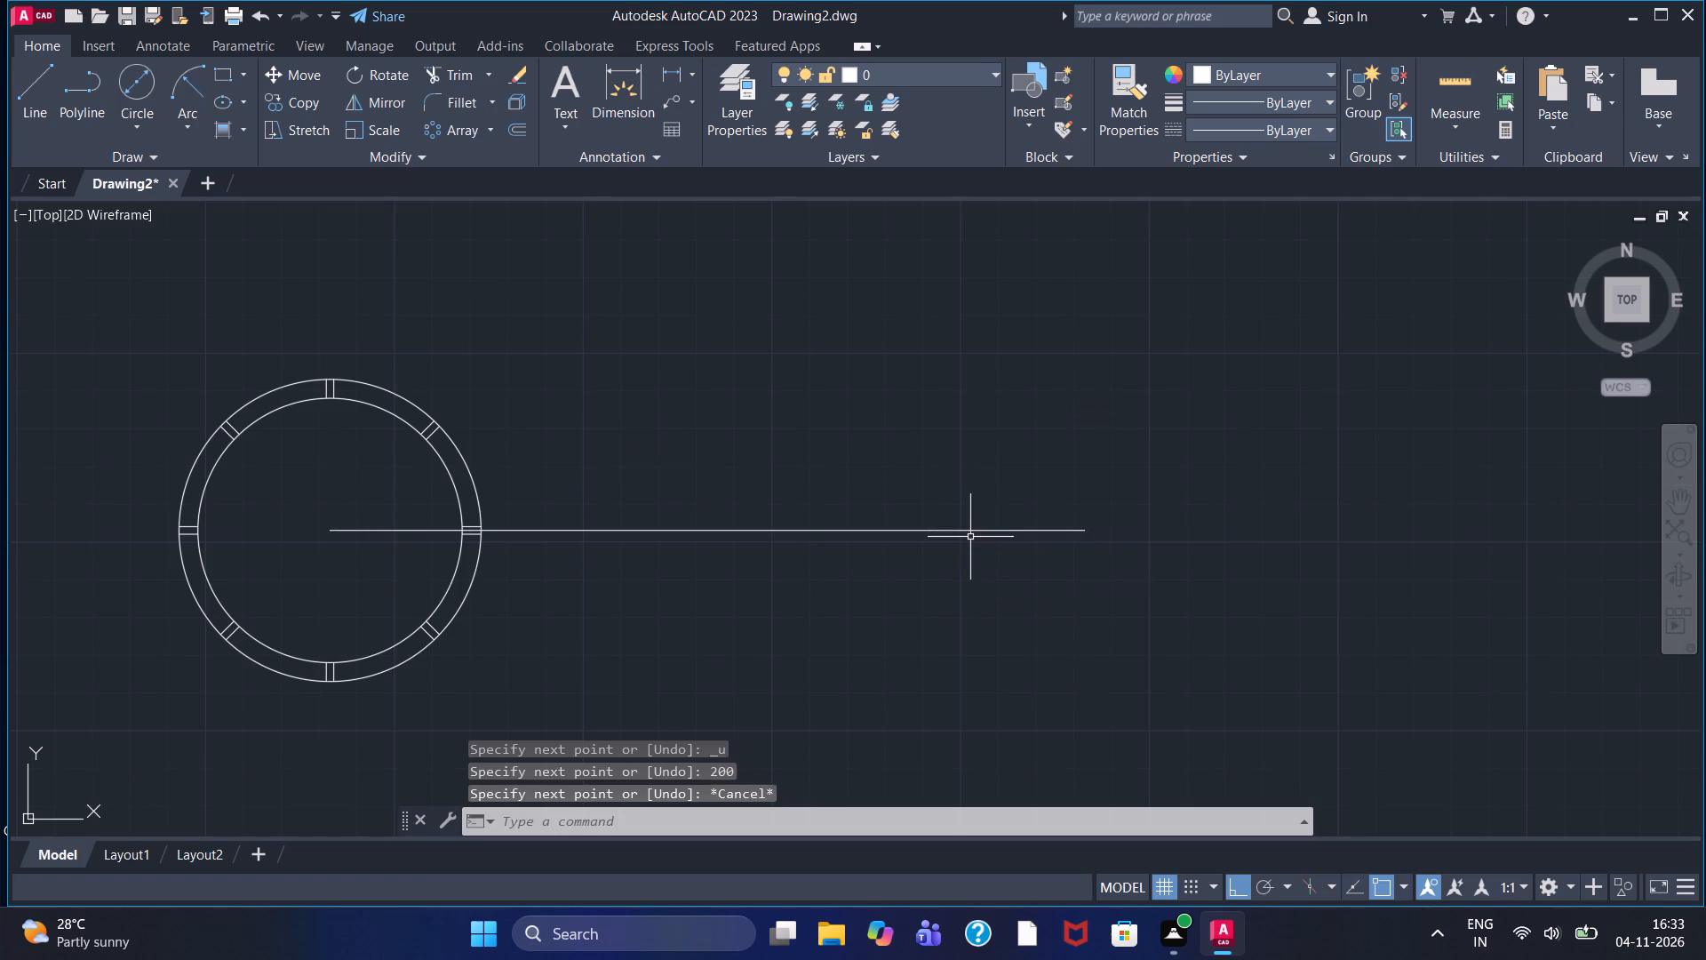
Draw a circle of diameter 120 centred on the free end of the 200-long horizontal line.
click(137, 75)
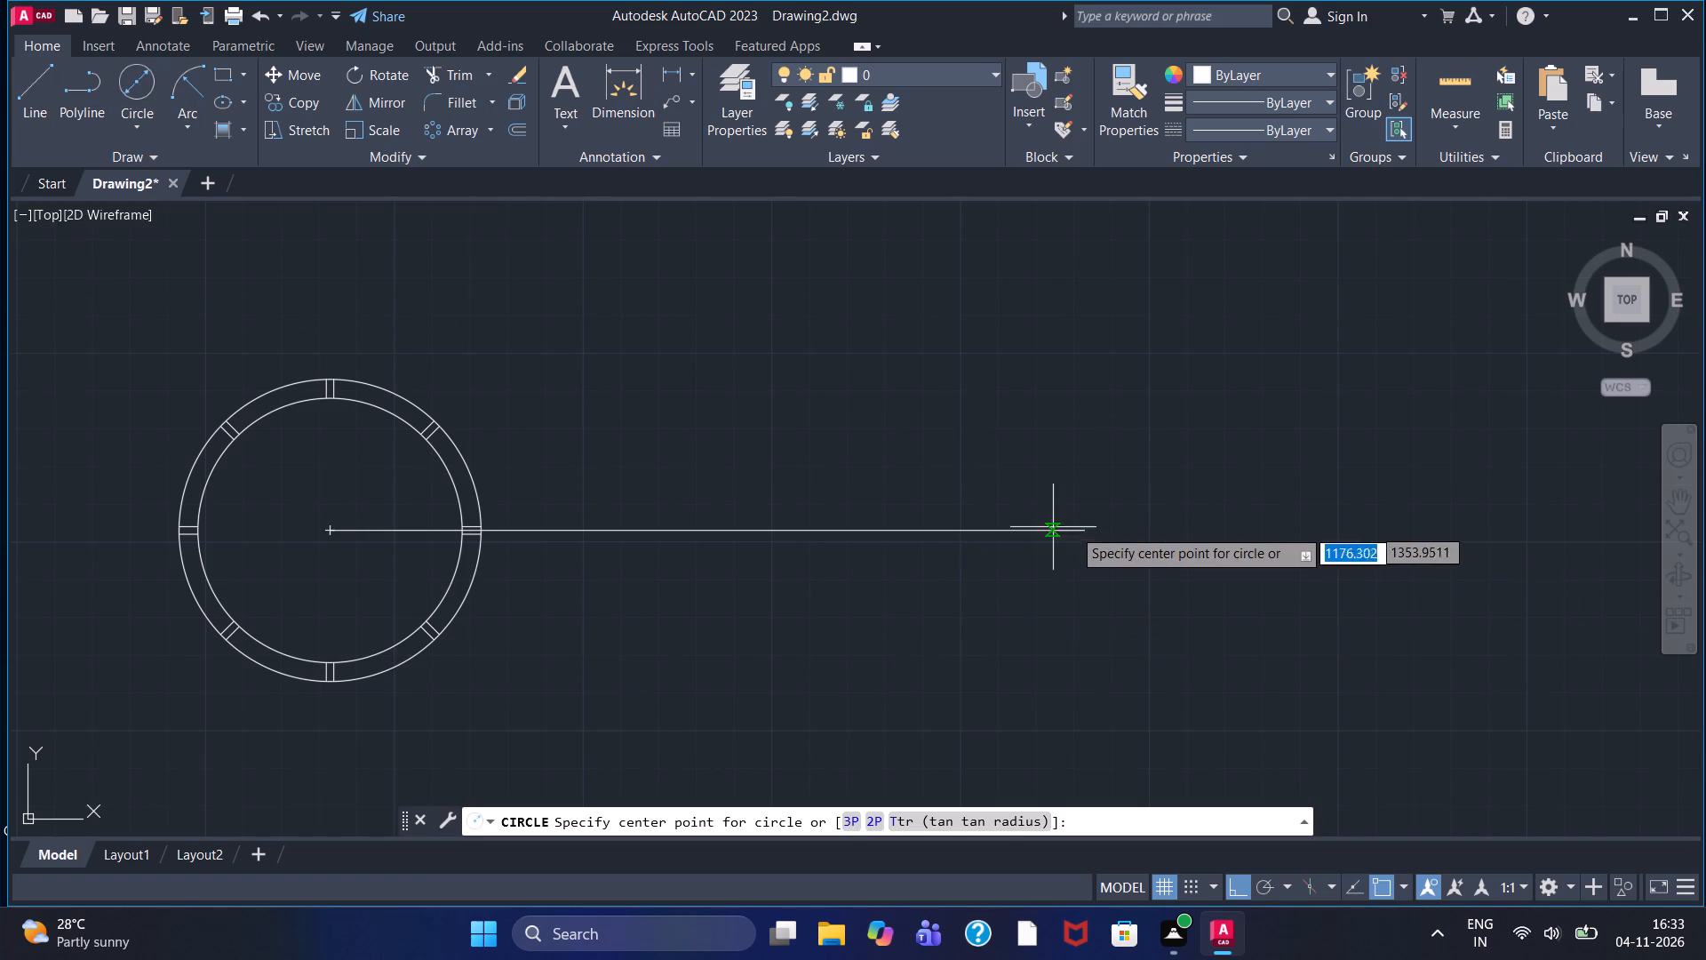
double_click(1083, 529)
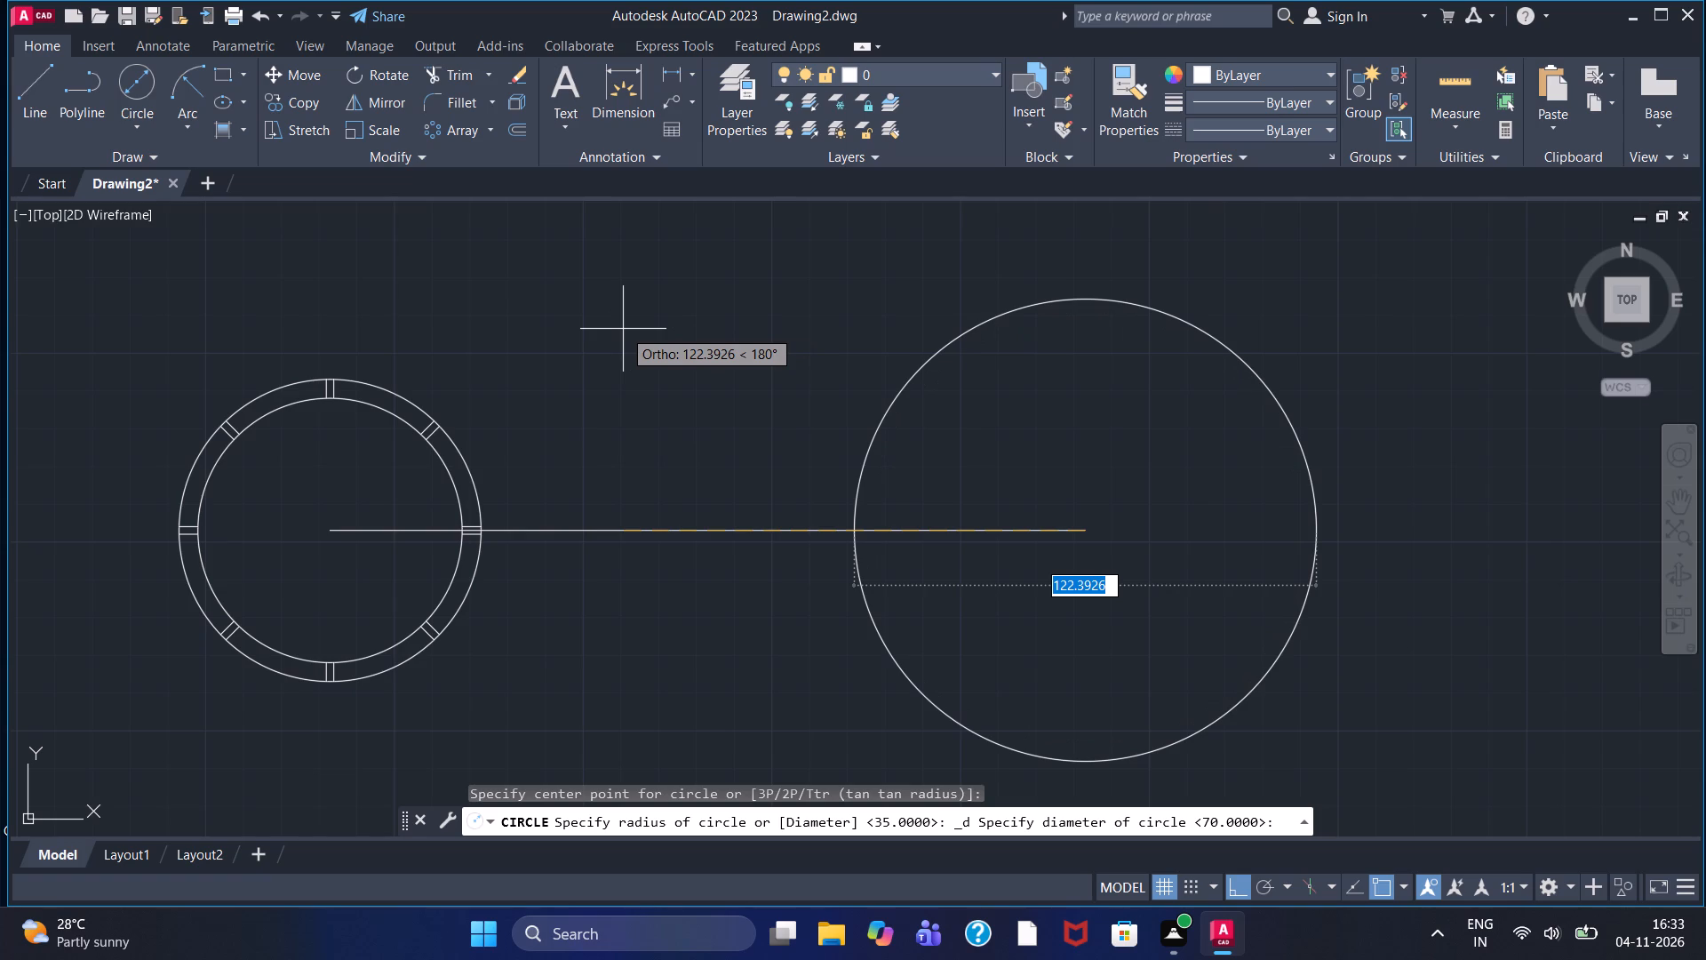
key(1)
text(20.)
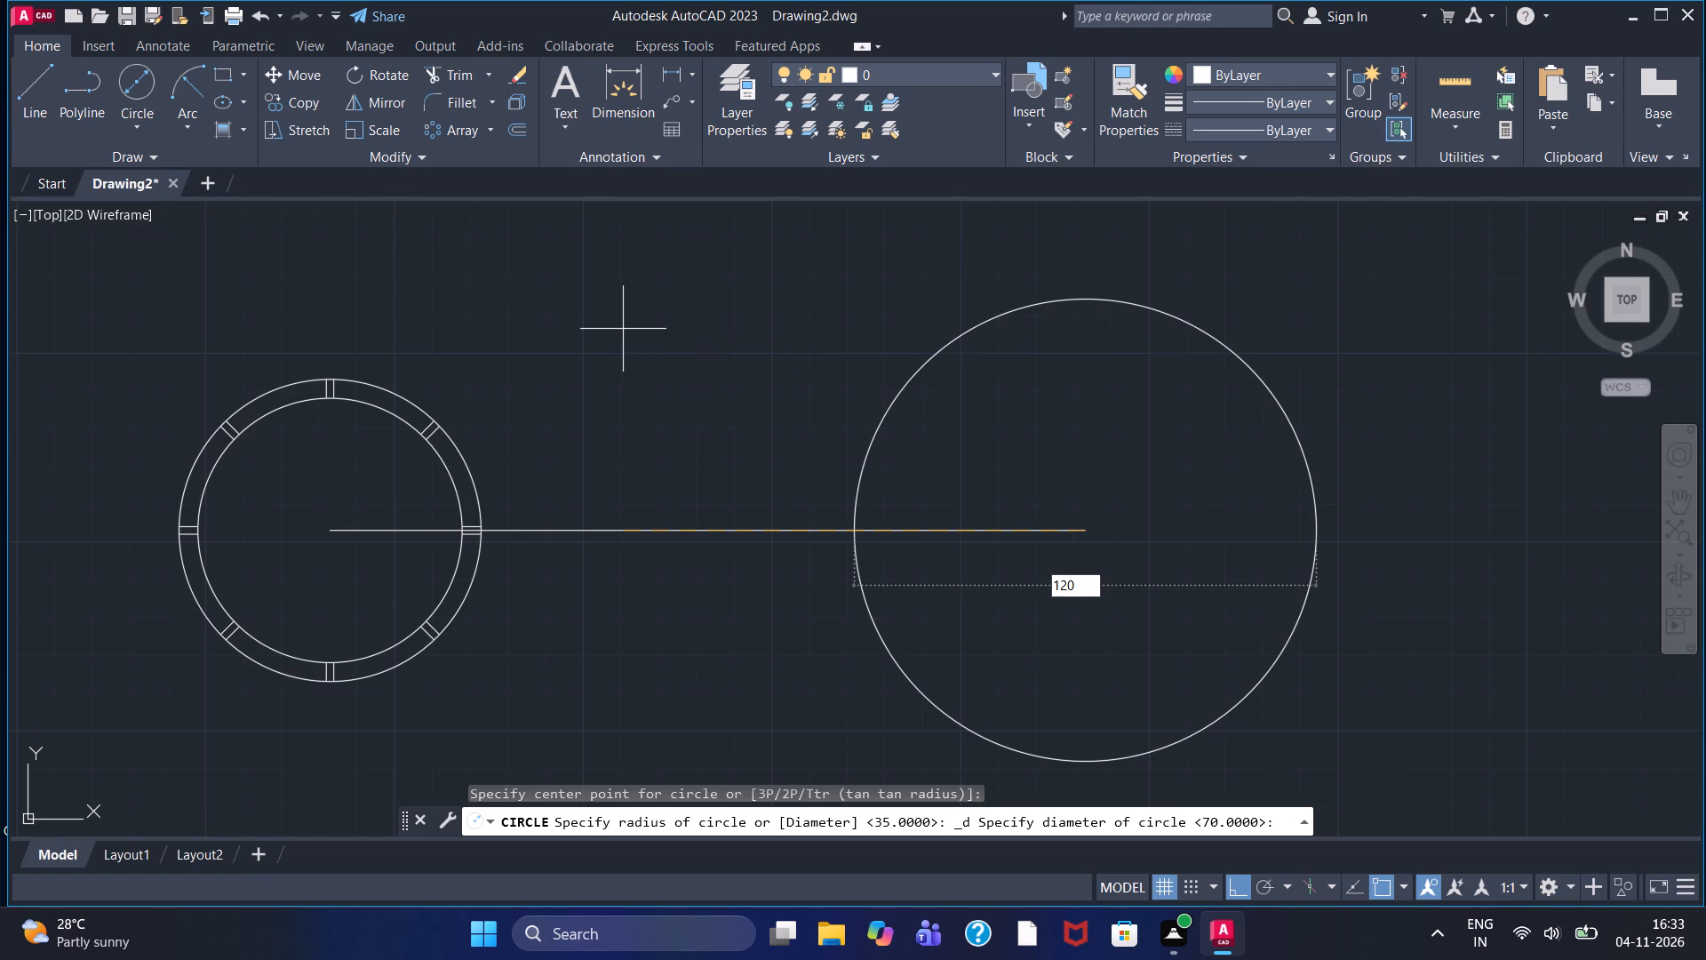
click(123, 76)
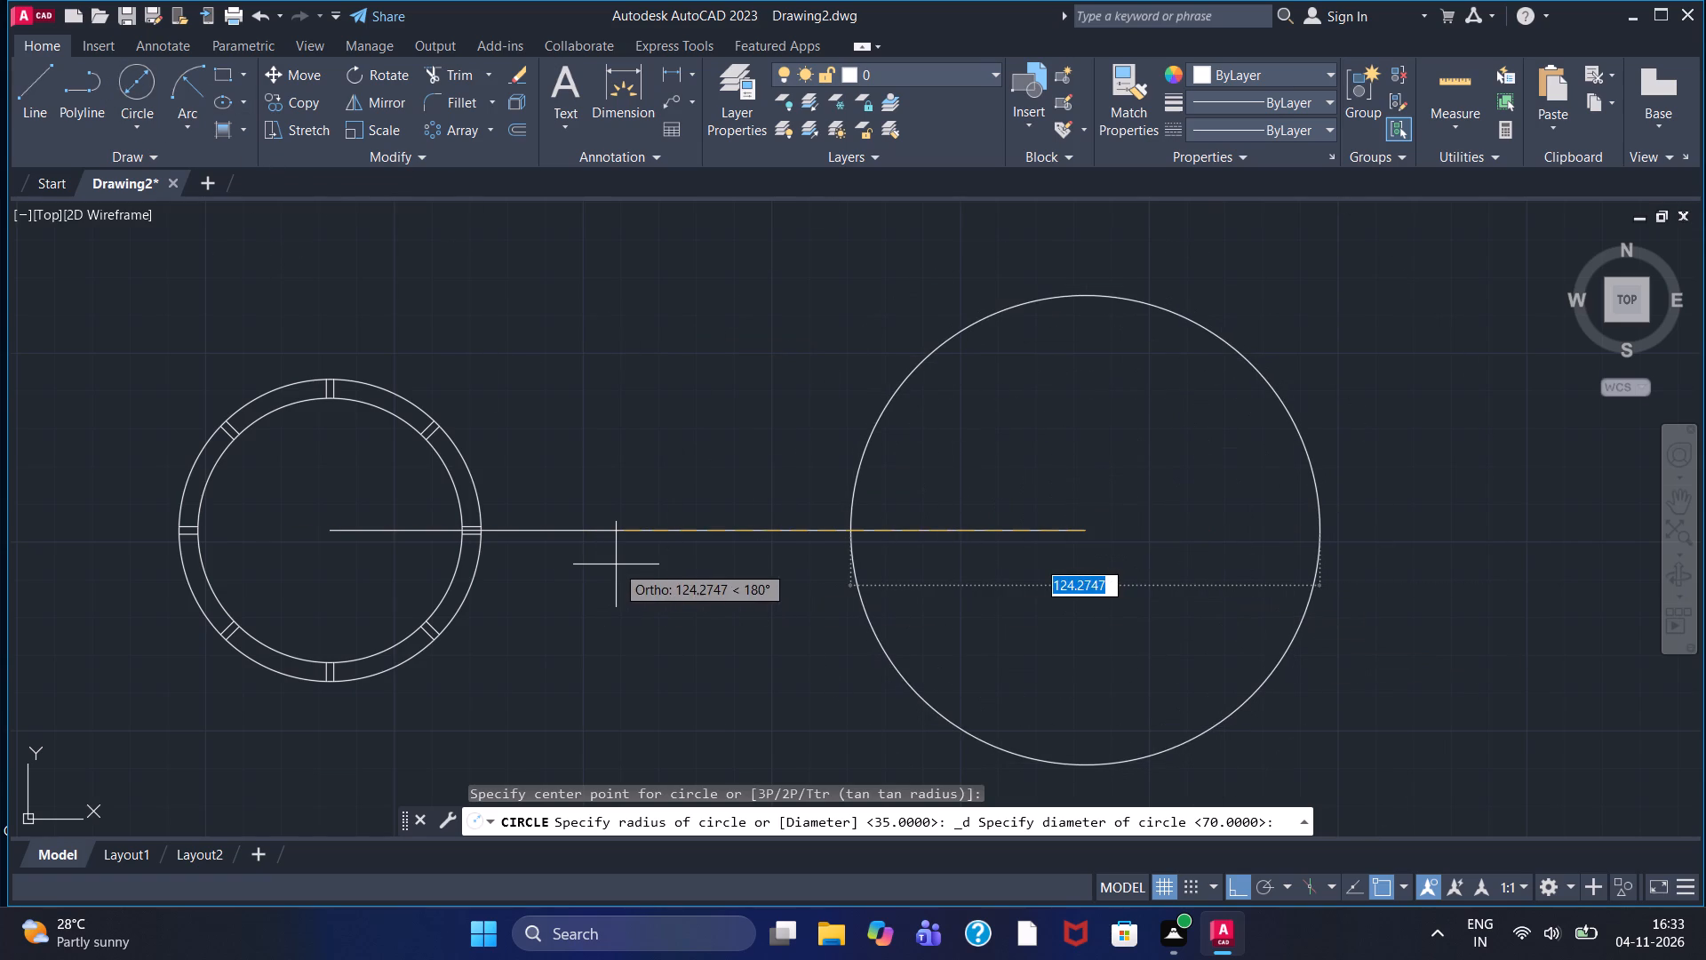
text(120)
key(Return)
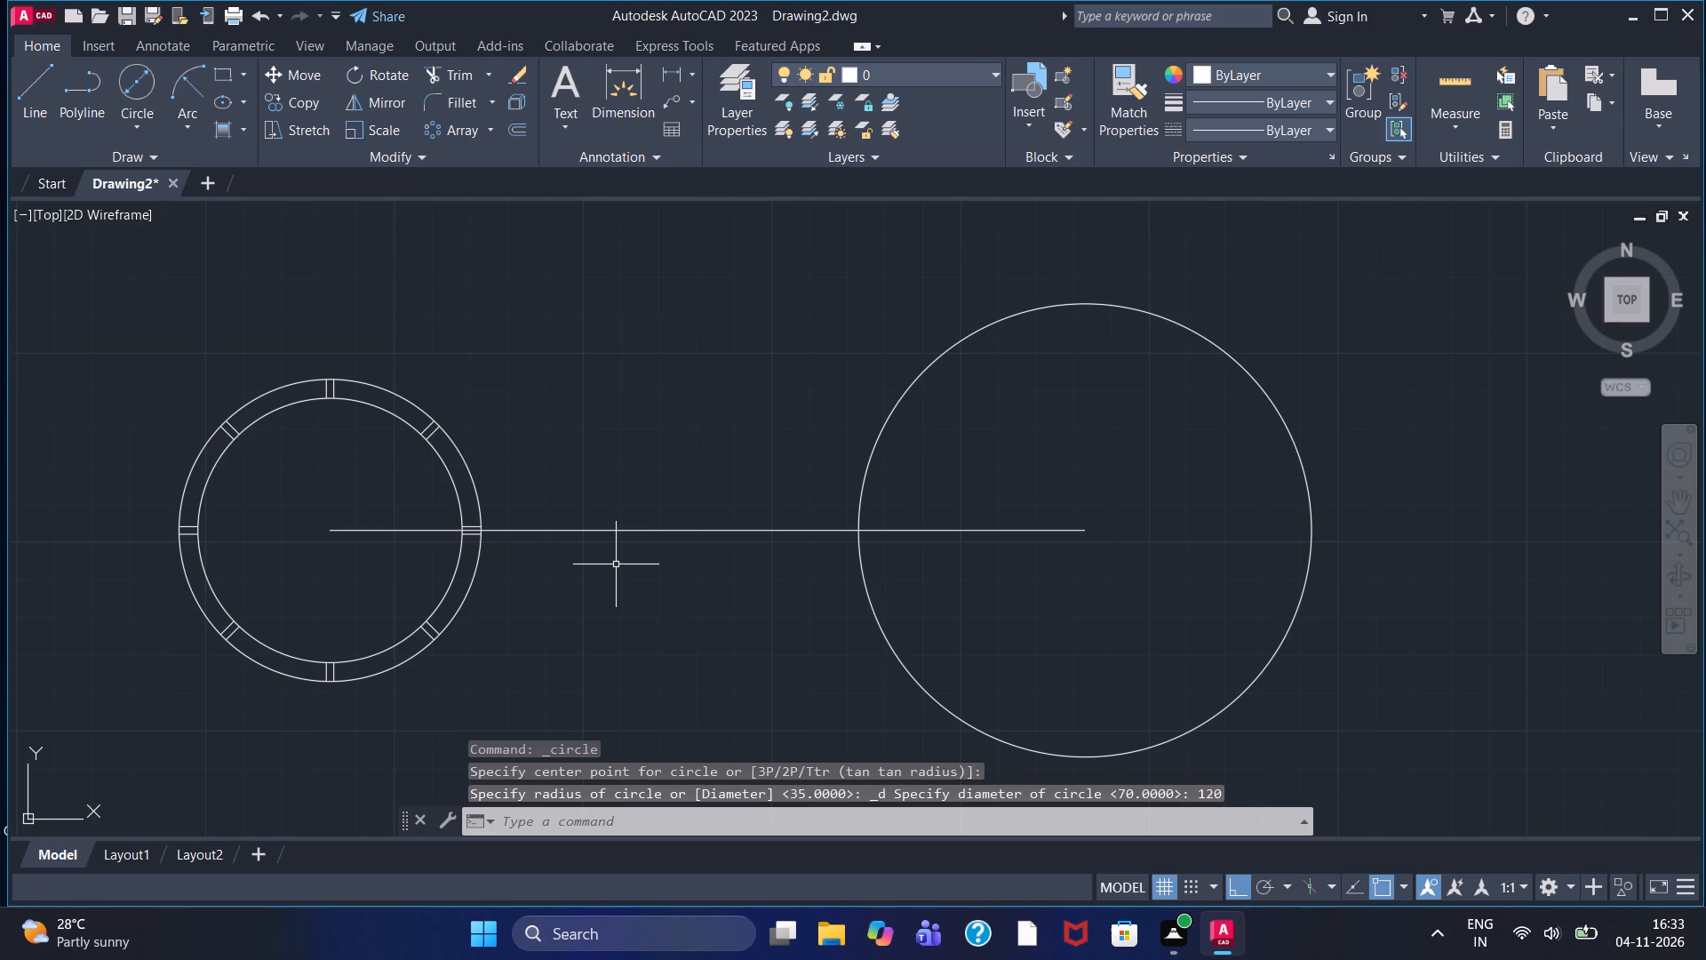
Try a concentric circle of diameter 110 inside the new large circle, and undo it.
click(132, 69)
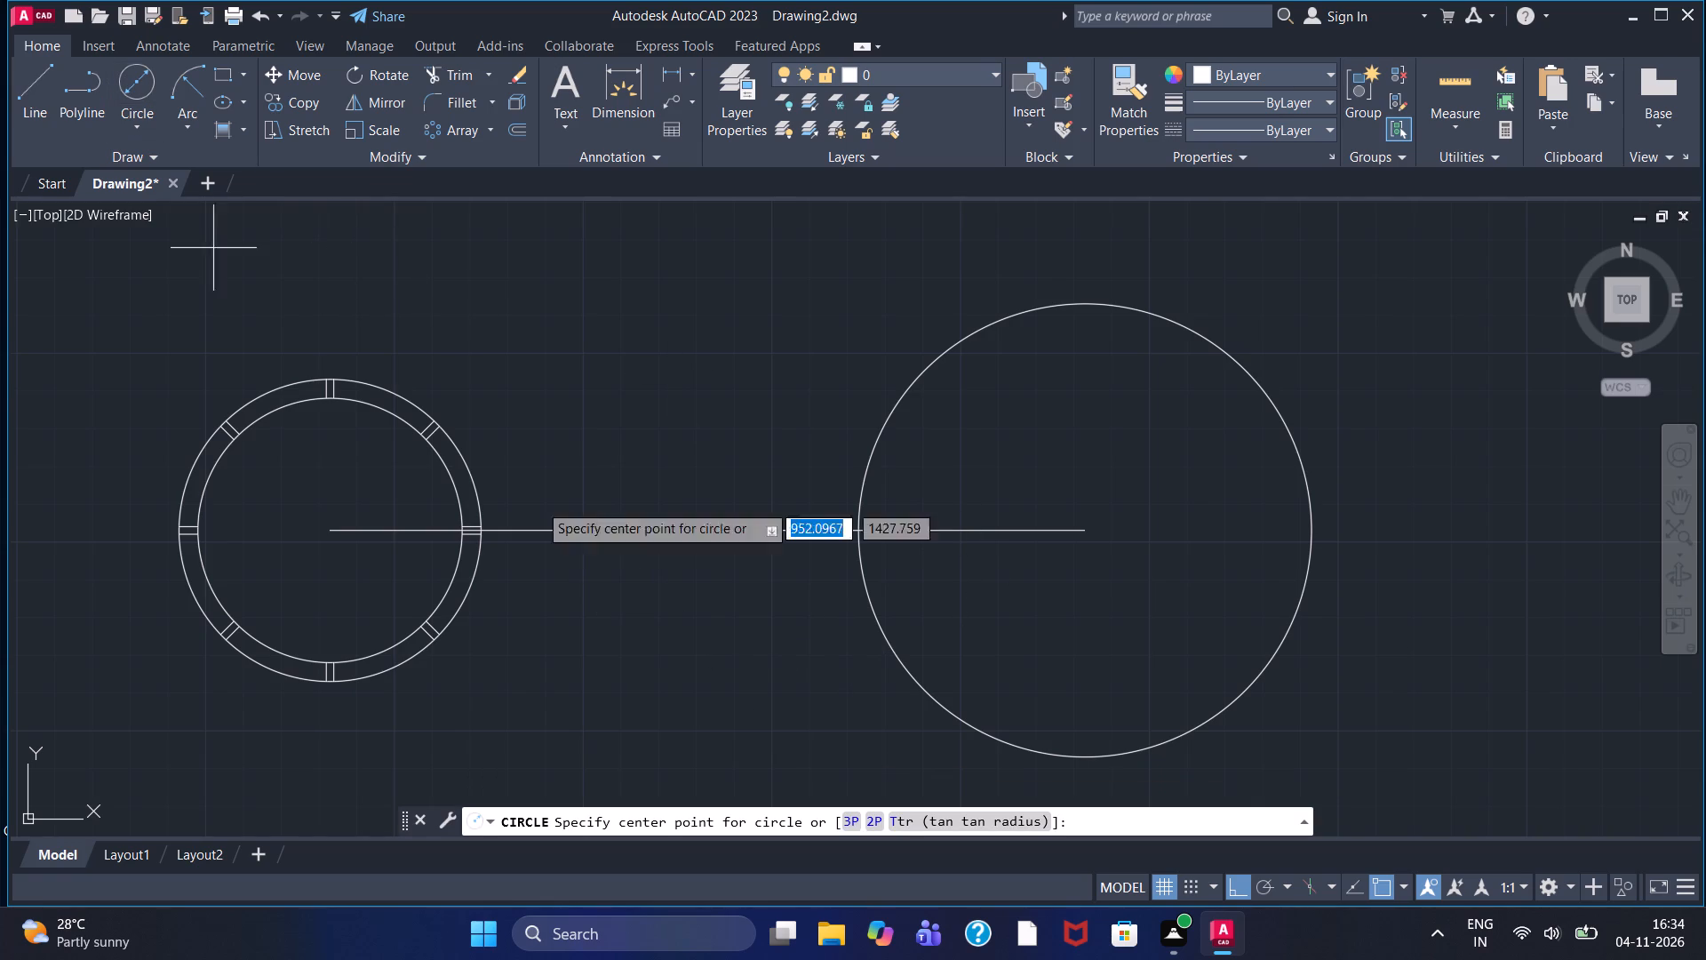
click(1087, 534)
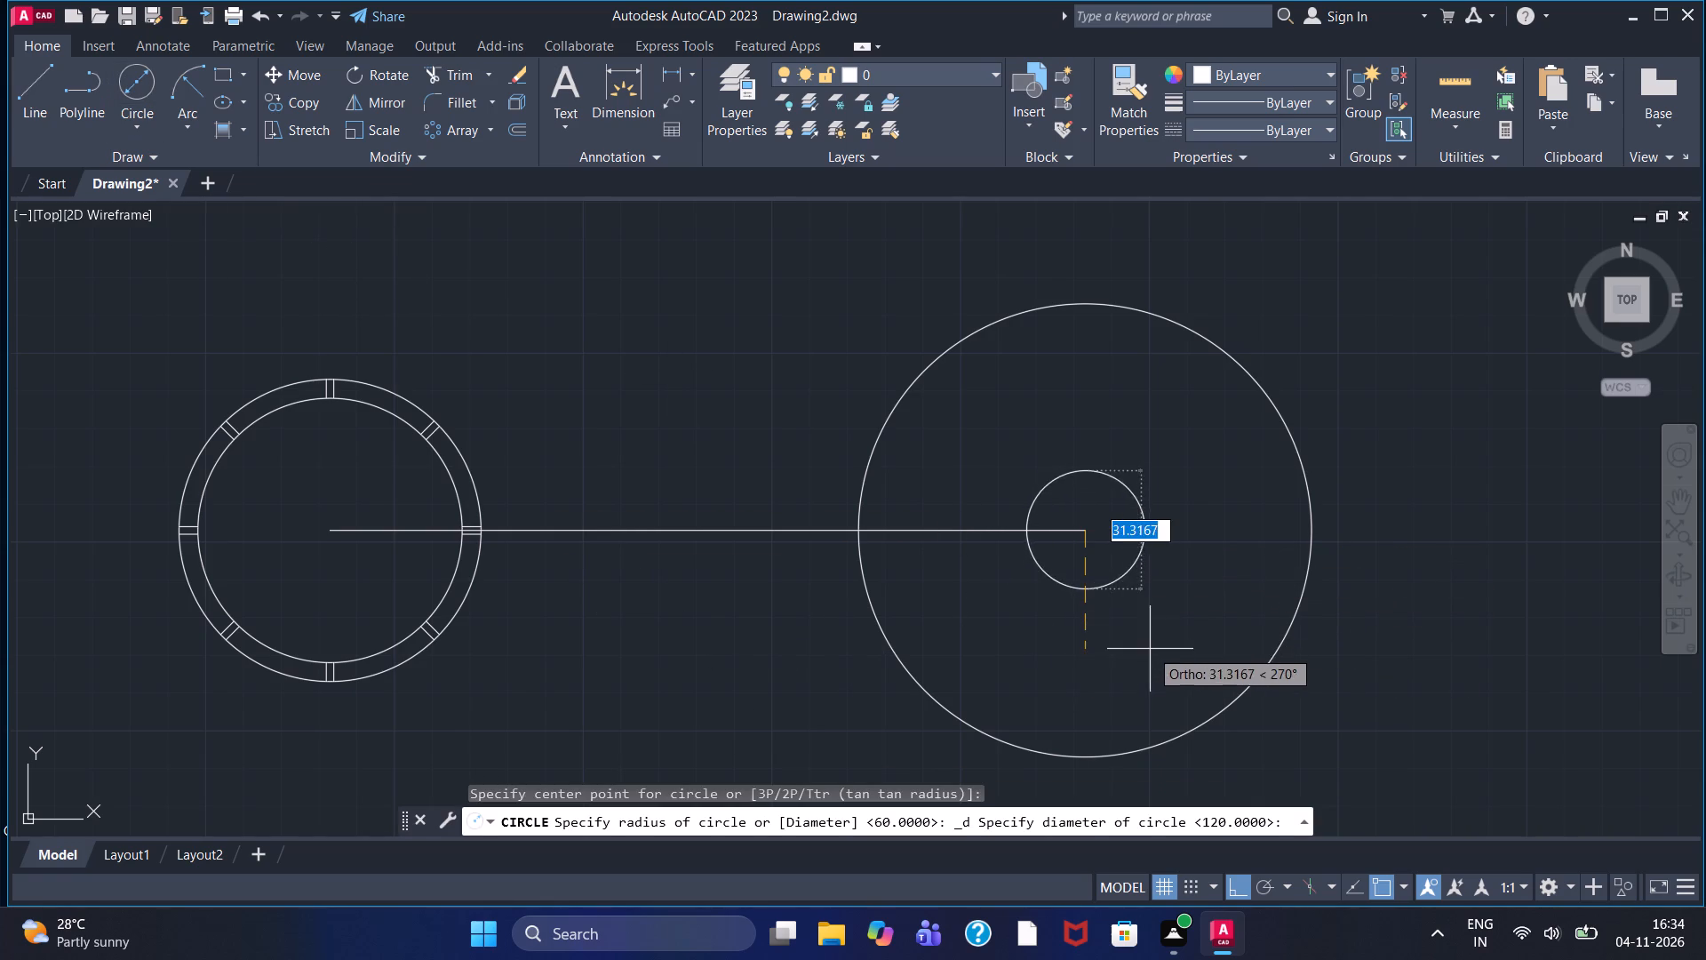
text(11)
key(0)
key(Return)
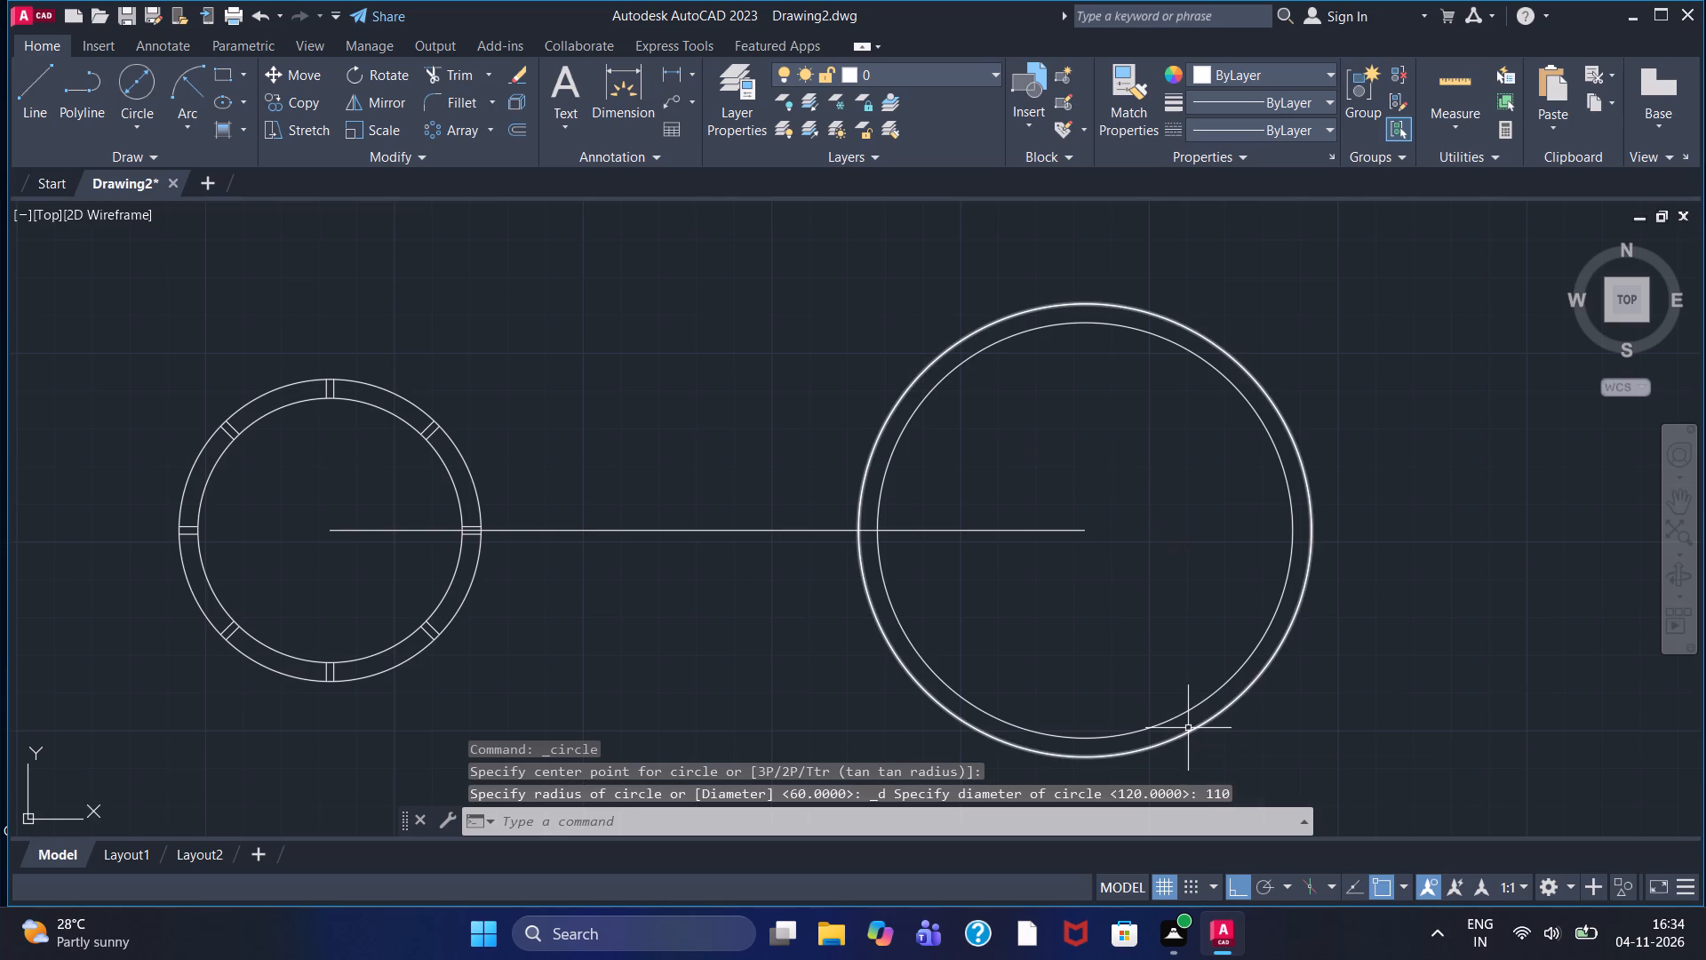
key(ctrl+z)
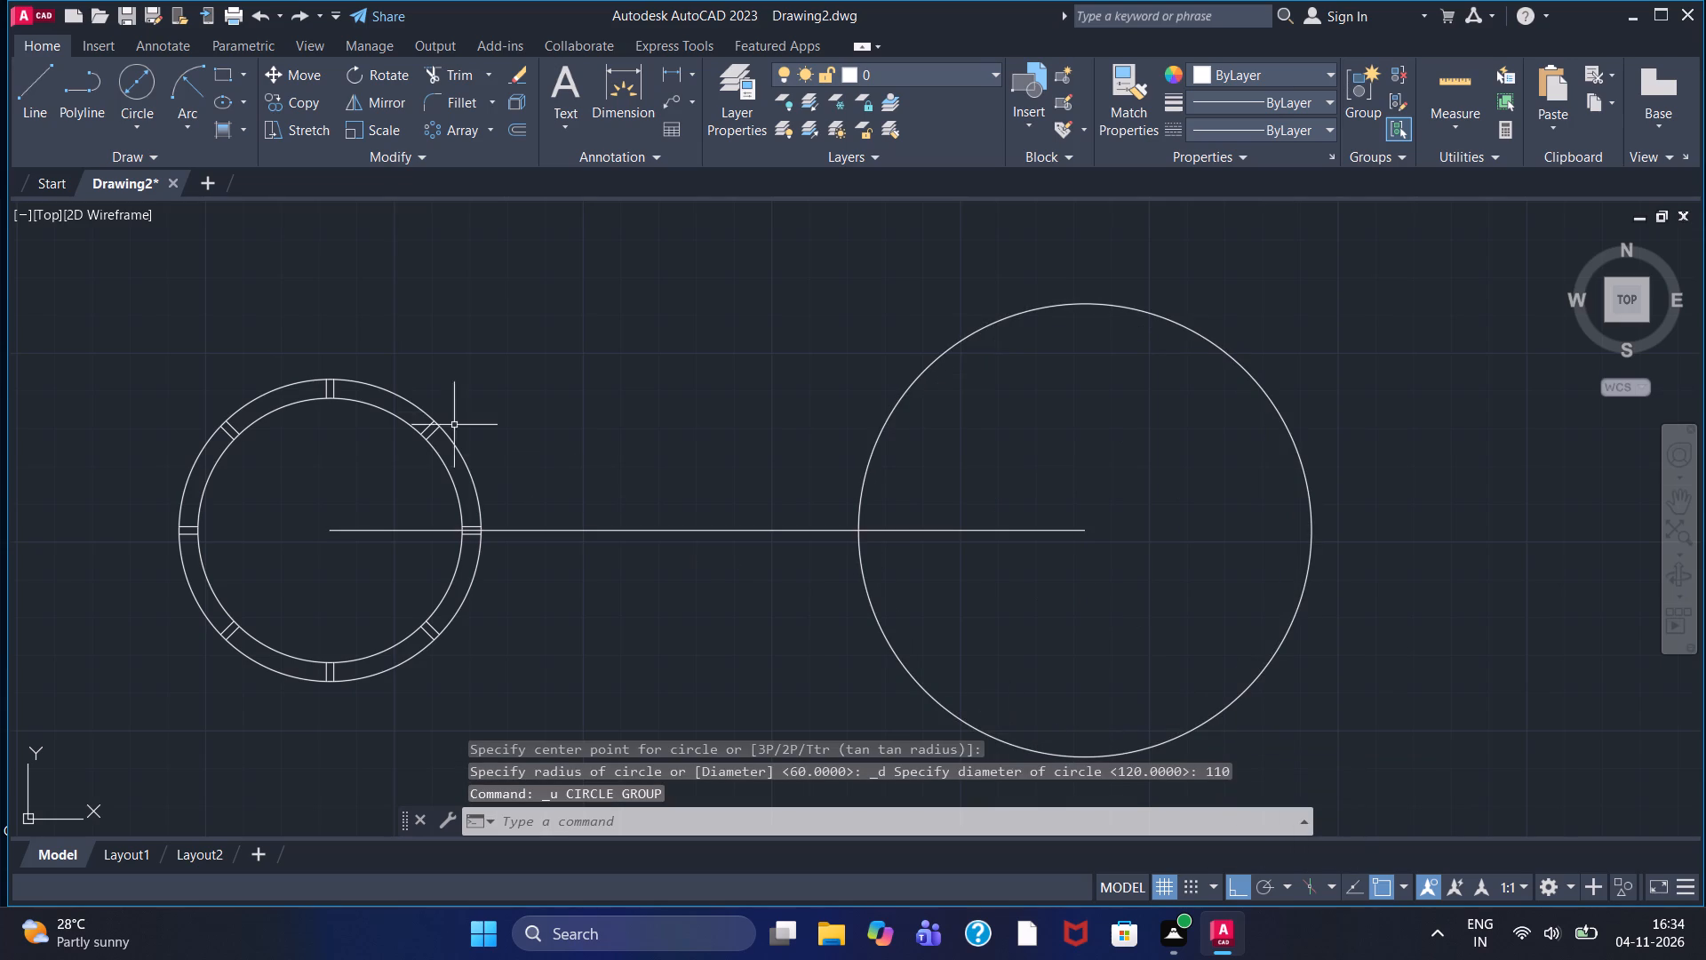
Draw a concentric circle of diameter 100 inside the 120-diameter circle.
click(144, 83)
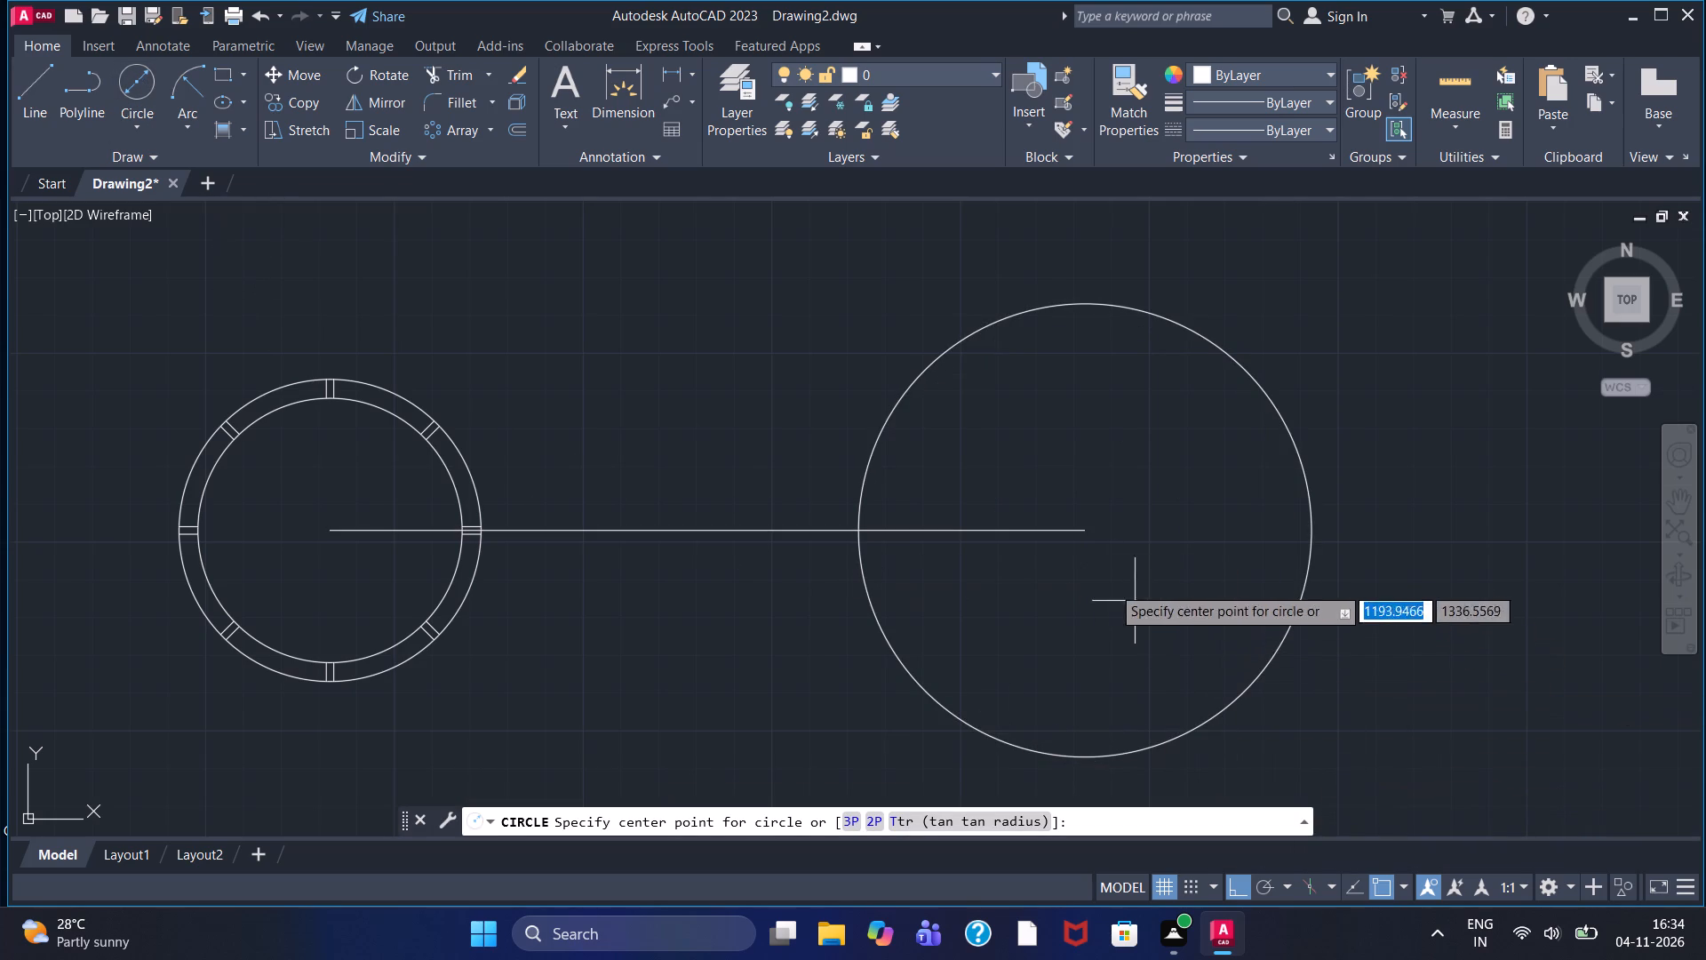
click(1082, 531)
drag(1082, 531, 1086, 539)
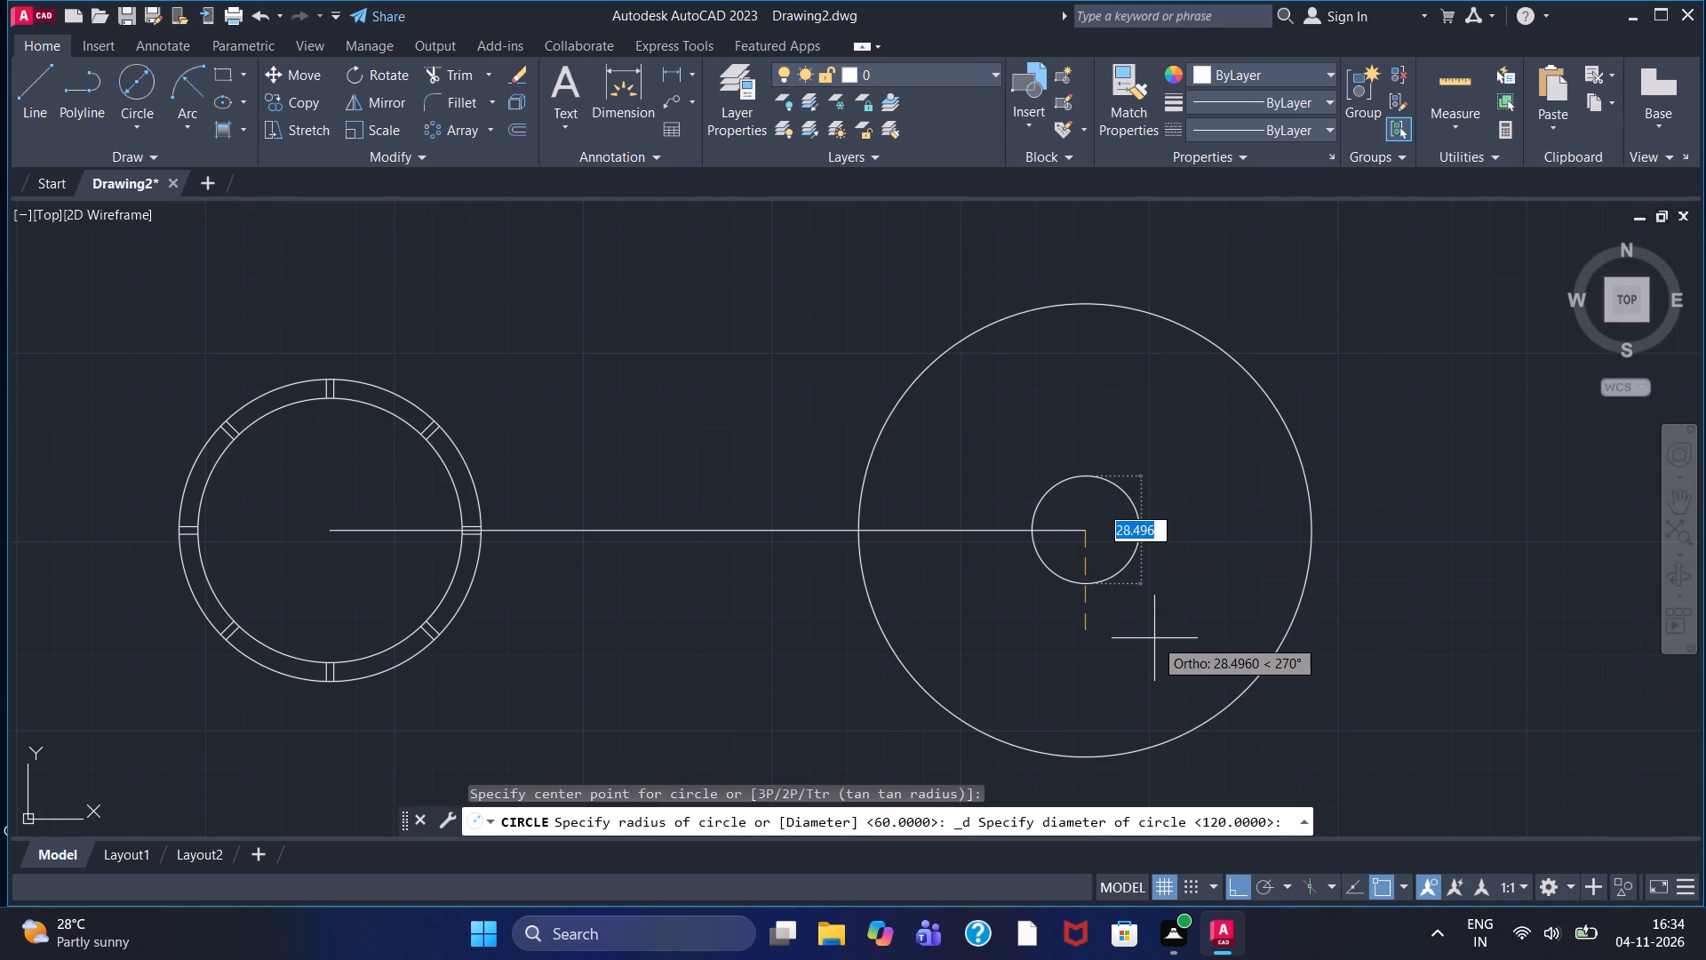
key(1)
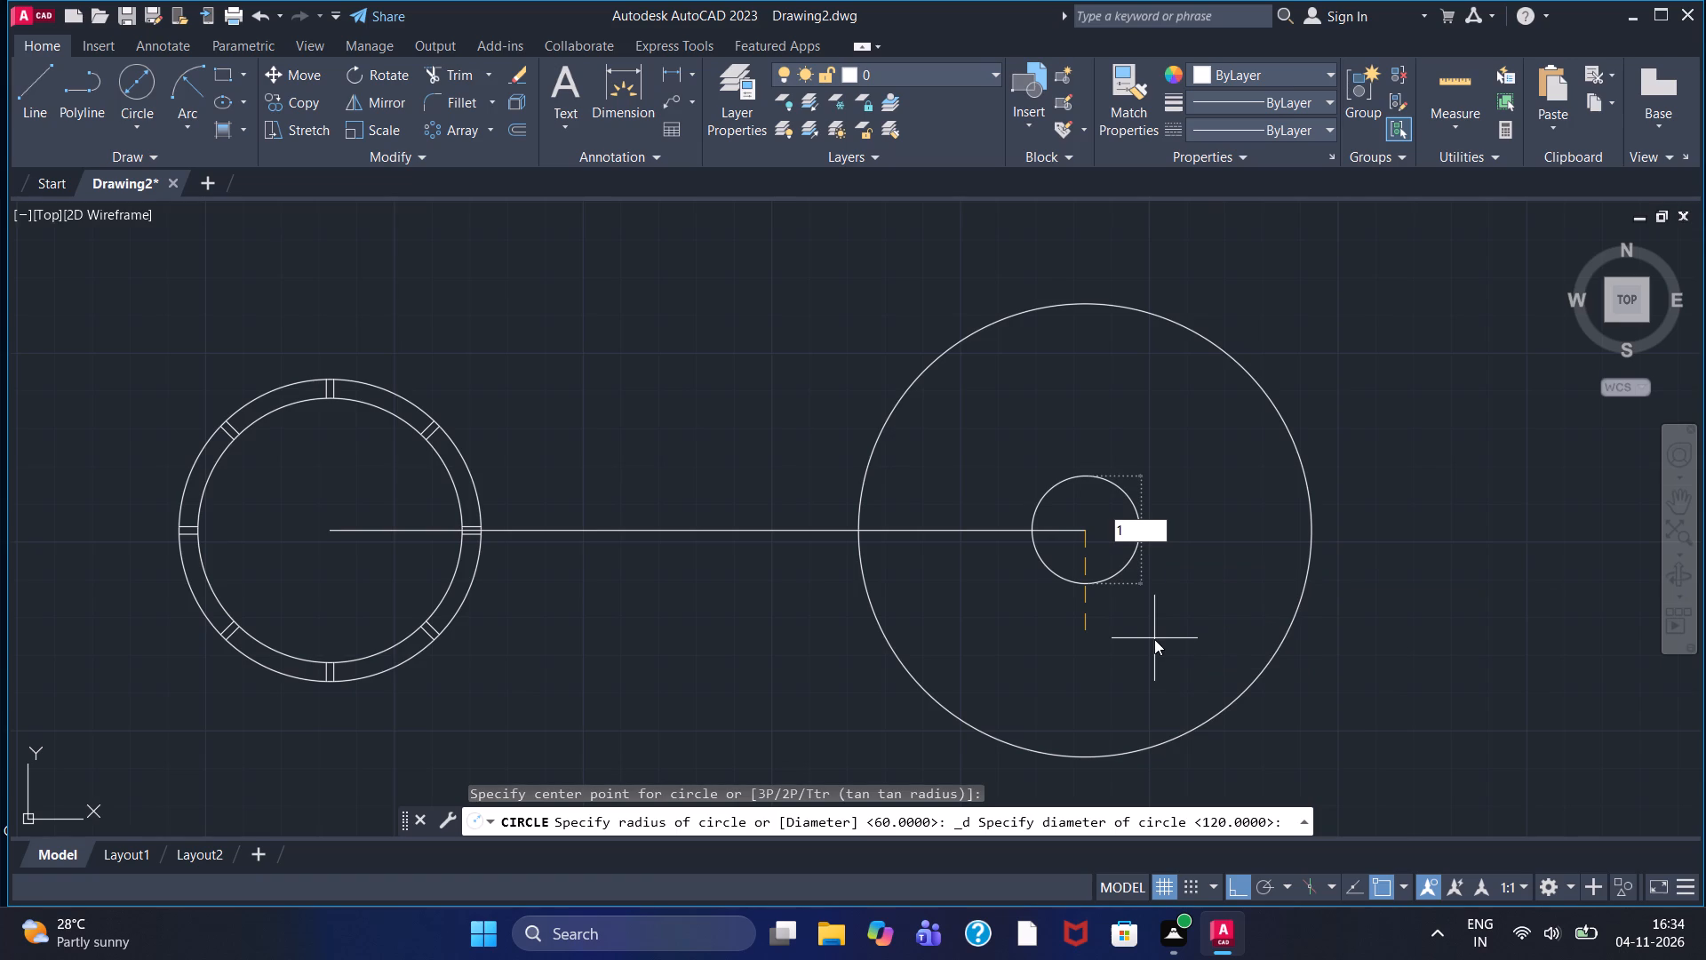
text(00)
key(Return)
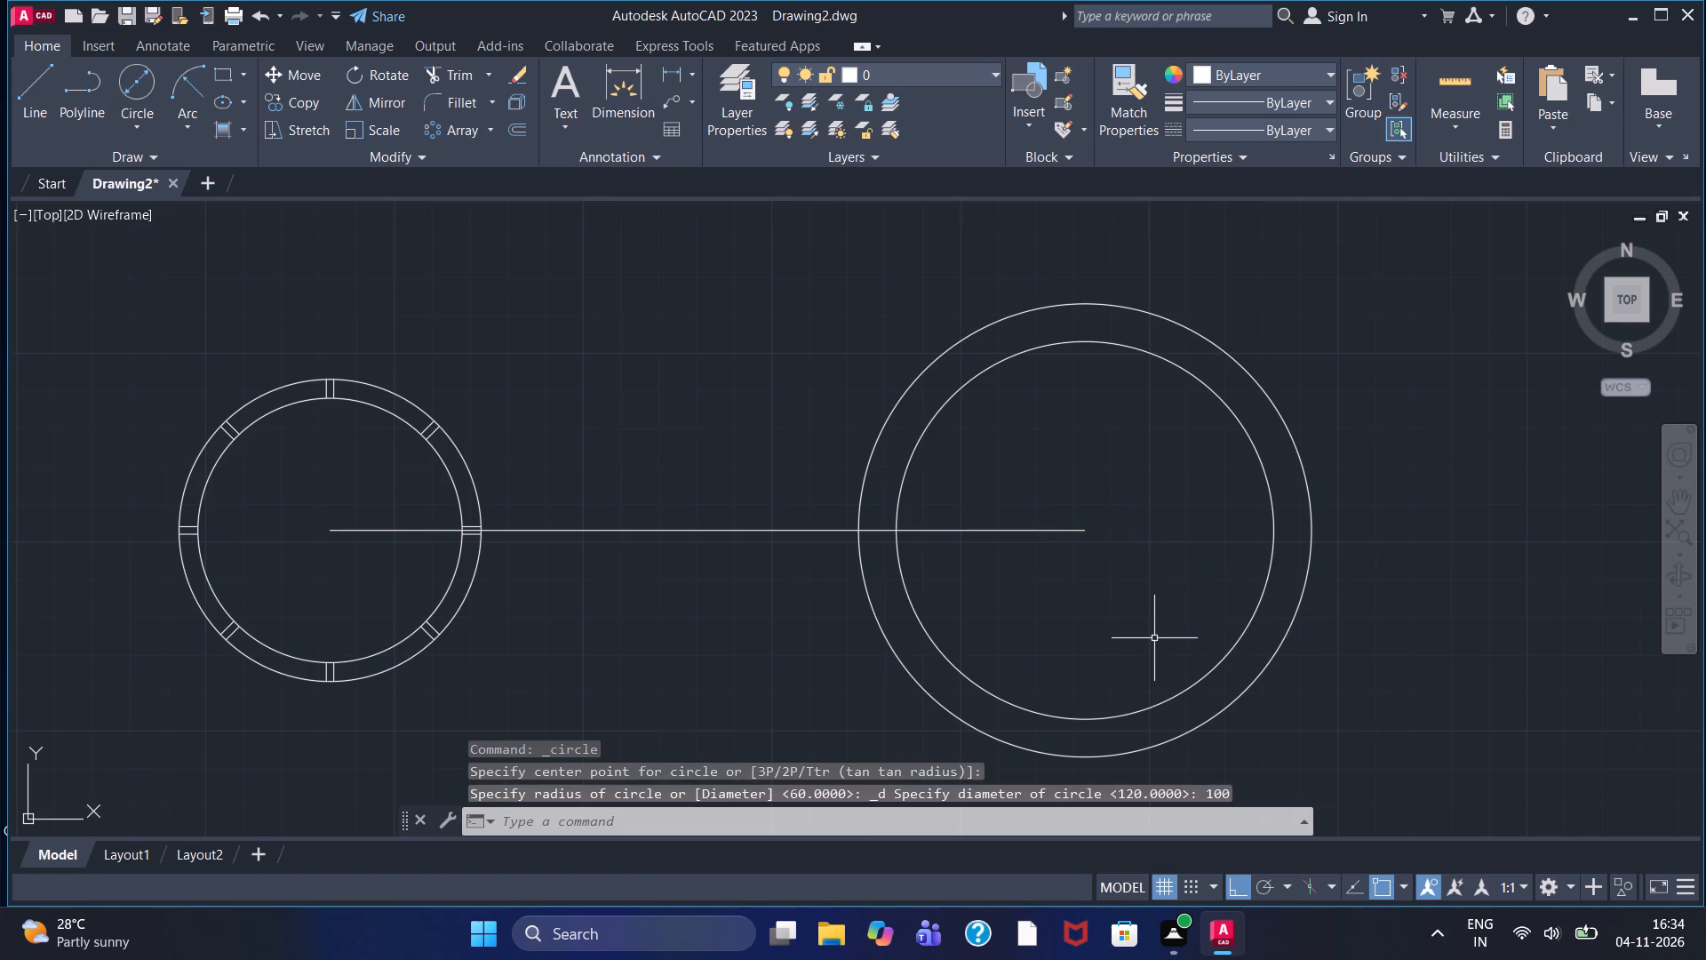
key(Escape)
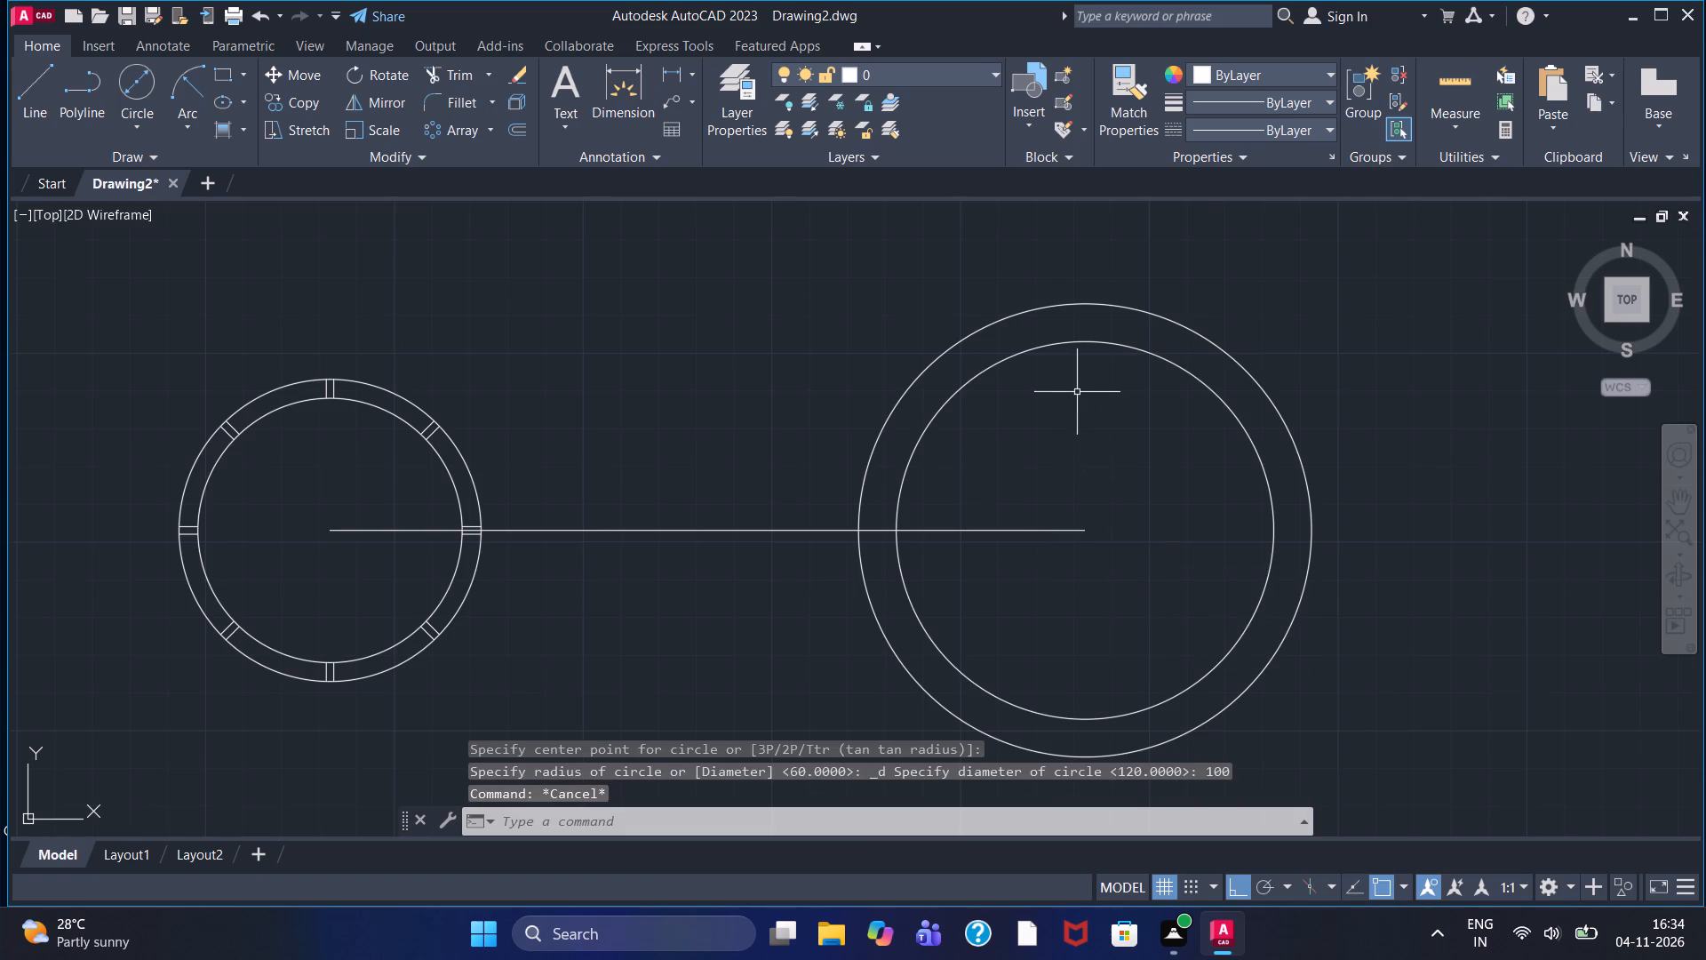
Draw a vertical line joining the top of the 100-diameter circle to the top quadrant of the 120-diameter circle.
click(34, 113)
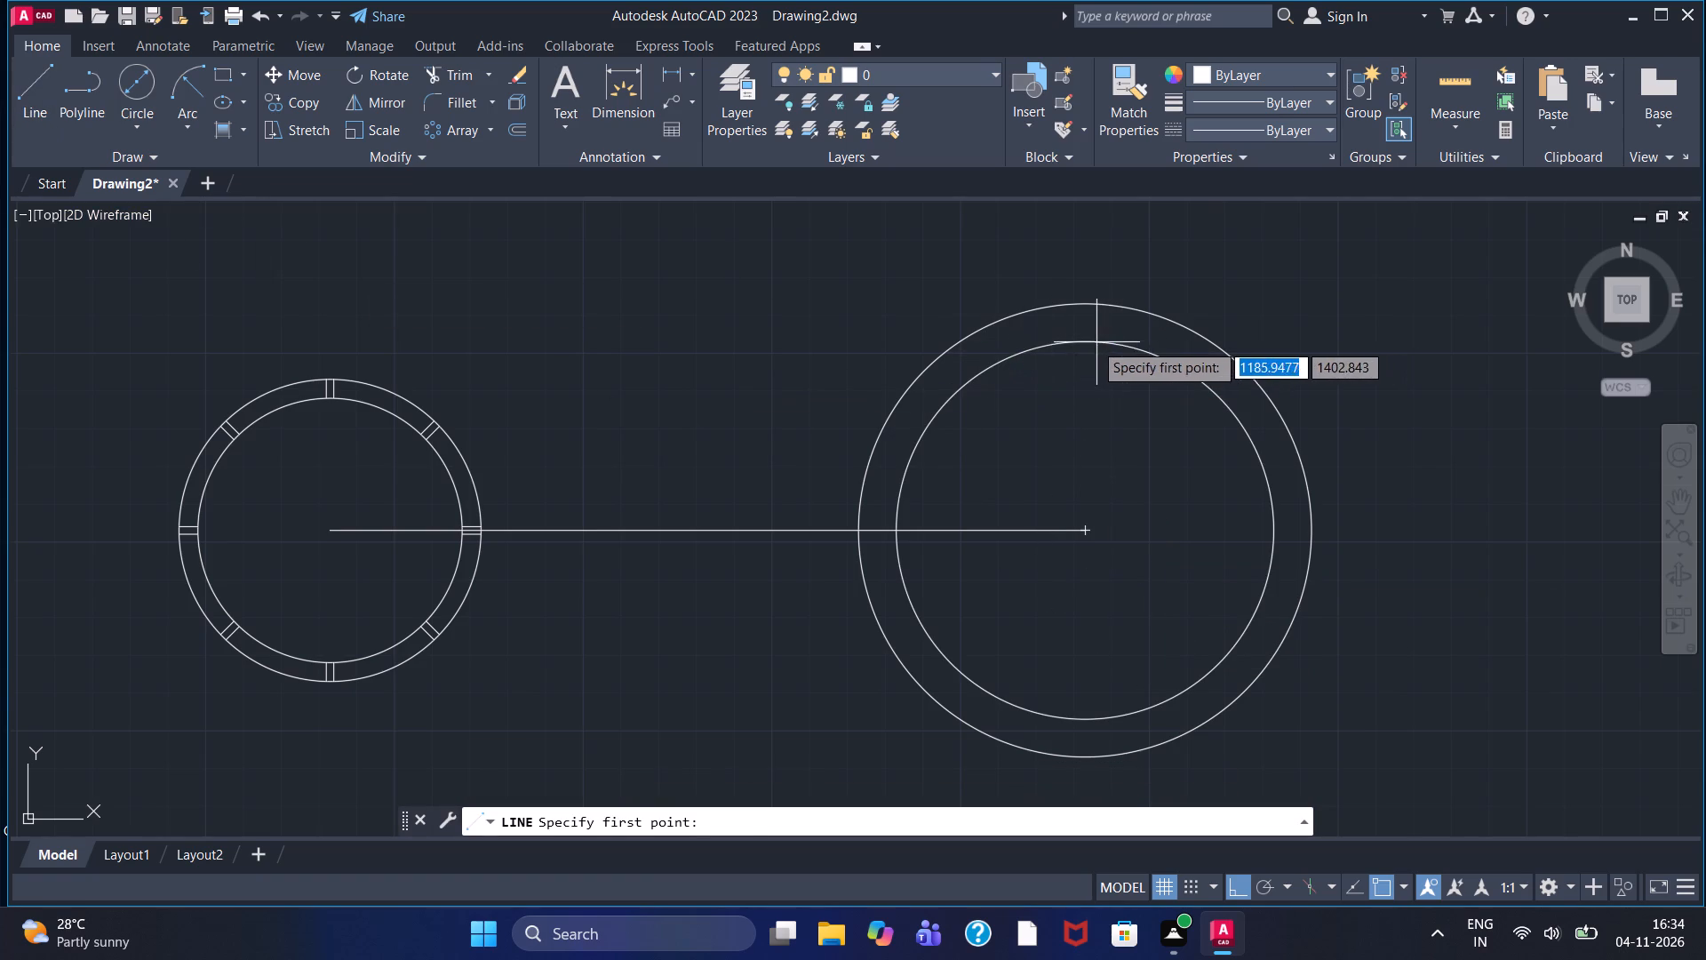
click(1079, 337)
click(1080, 302)
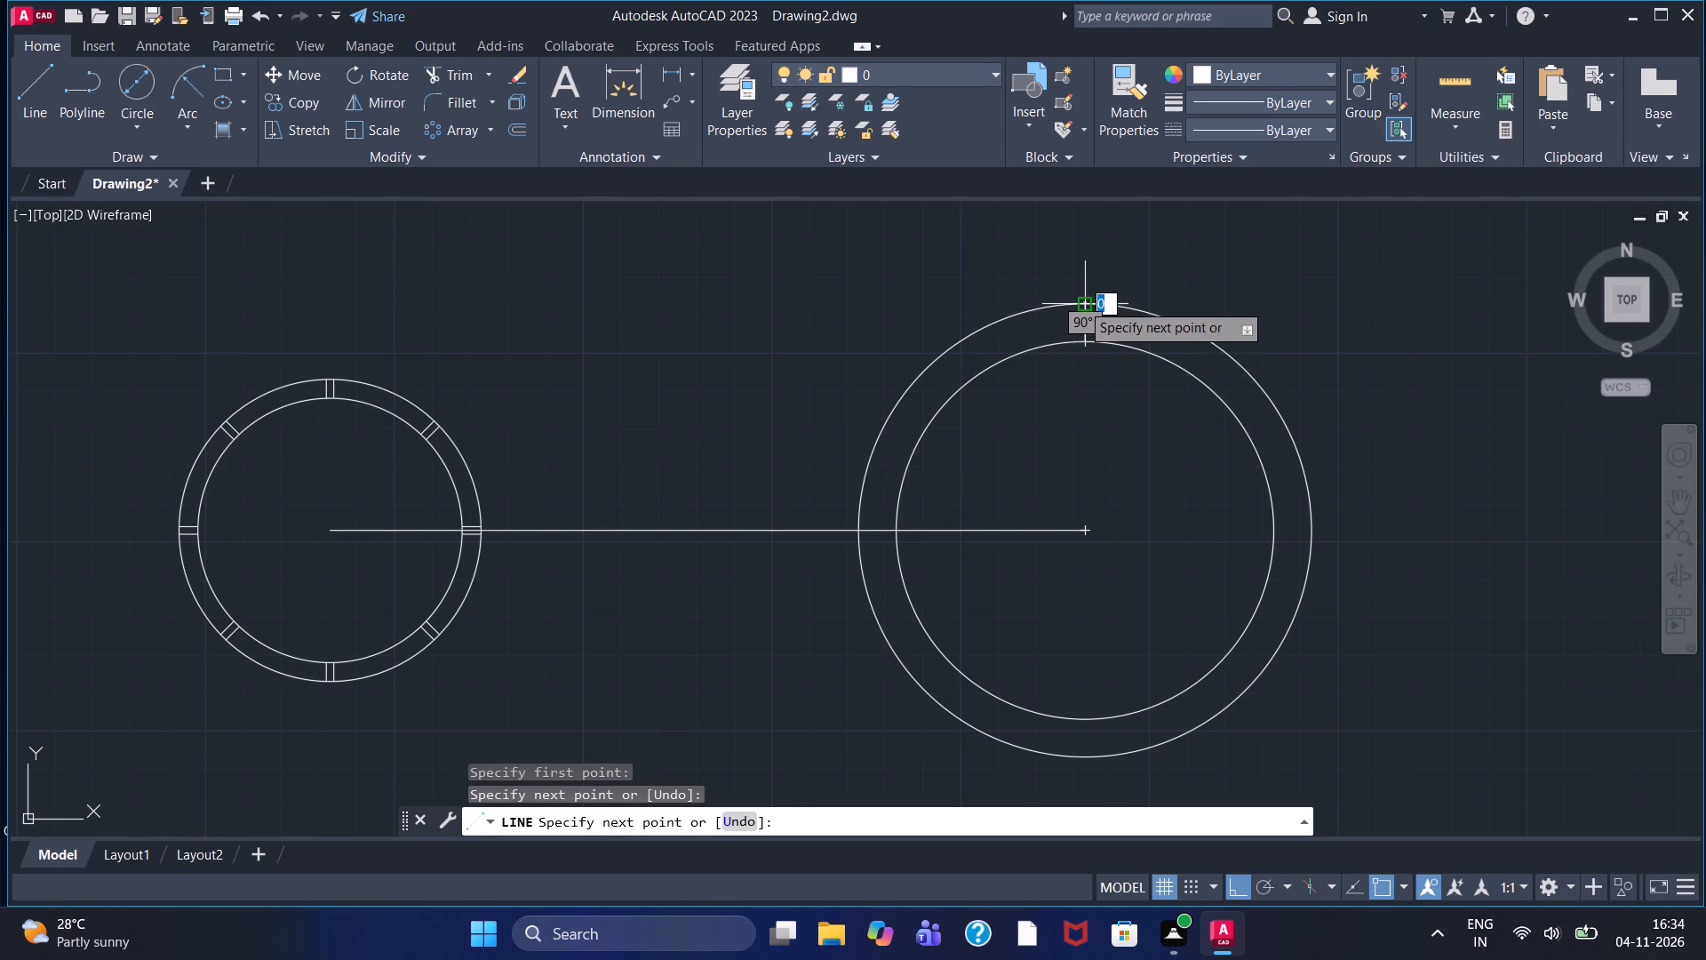
key(Escape)
Offset the short vertical line at the top of the larger ring by 2 to each side.
scroll(1089, 308, up, 2)
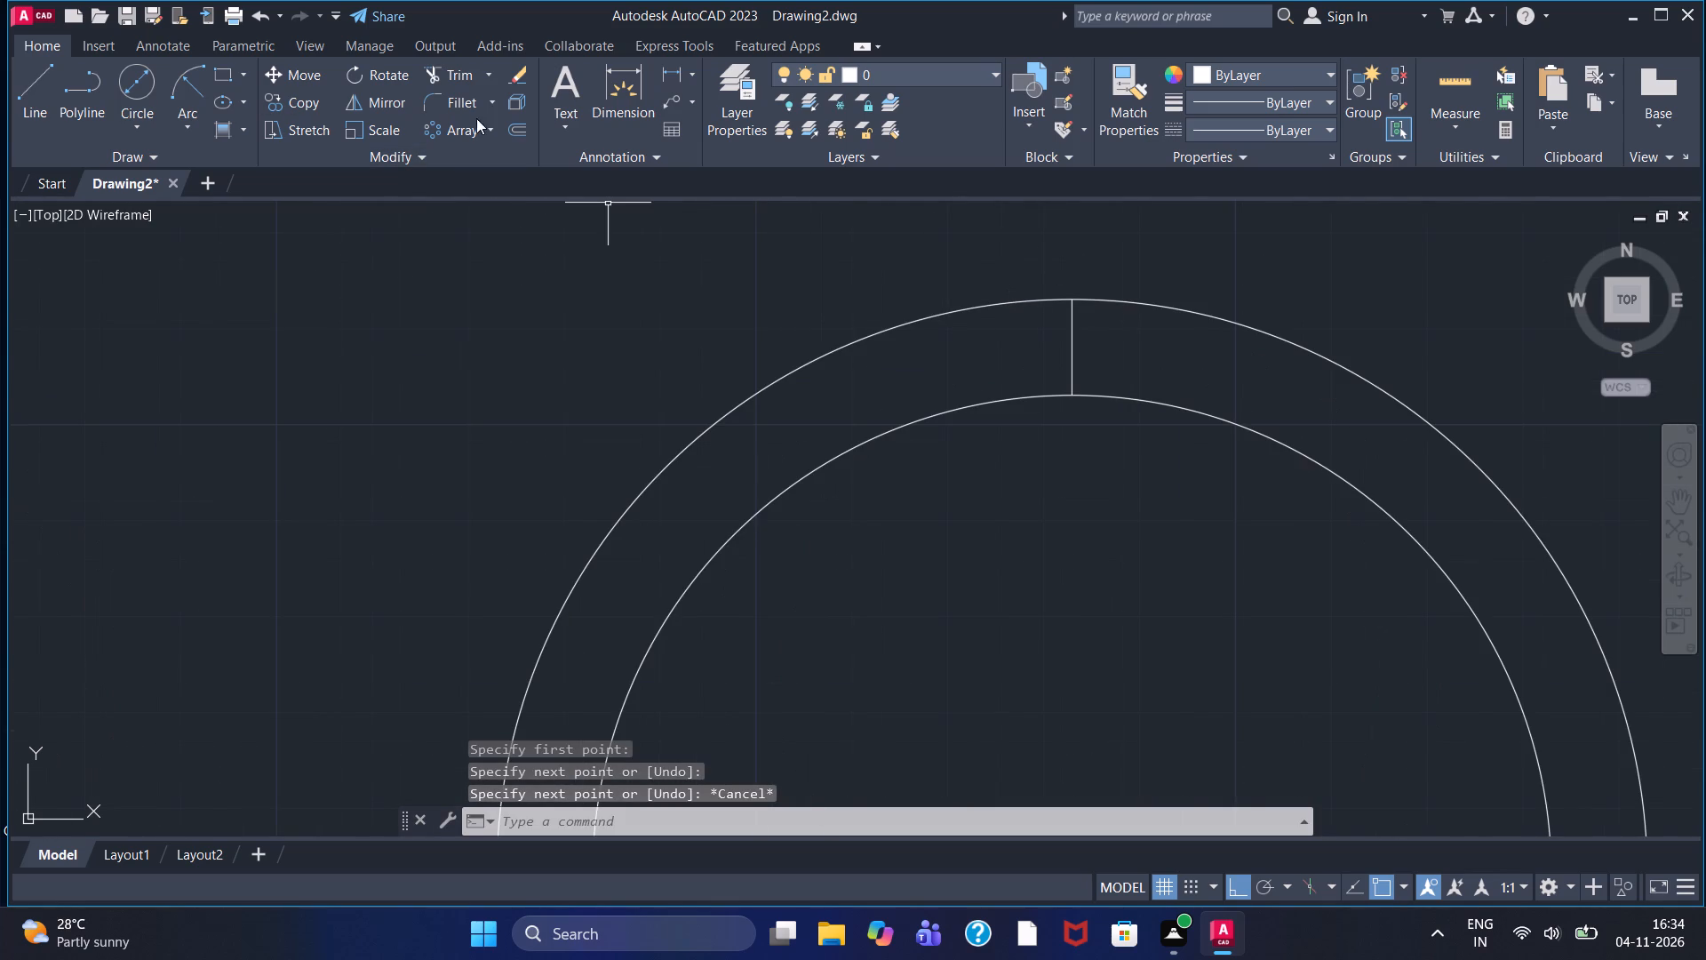
click(507, 124)
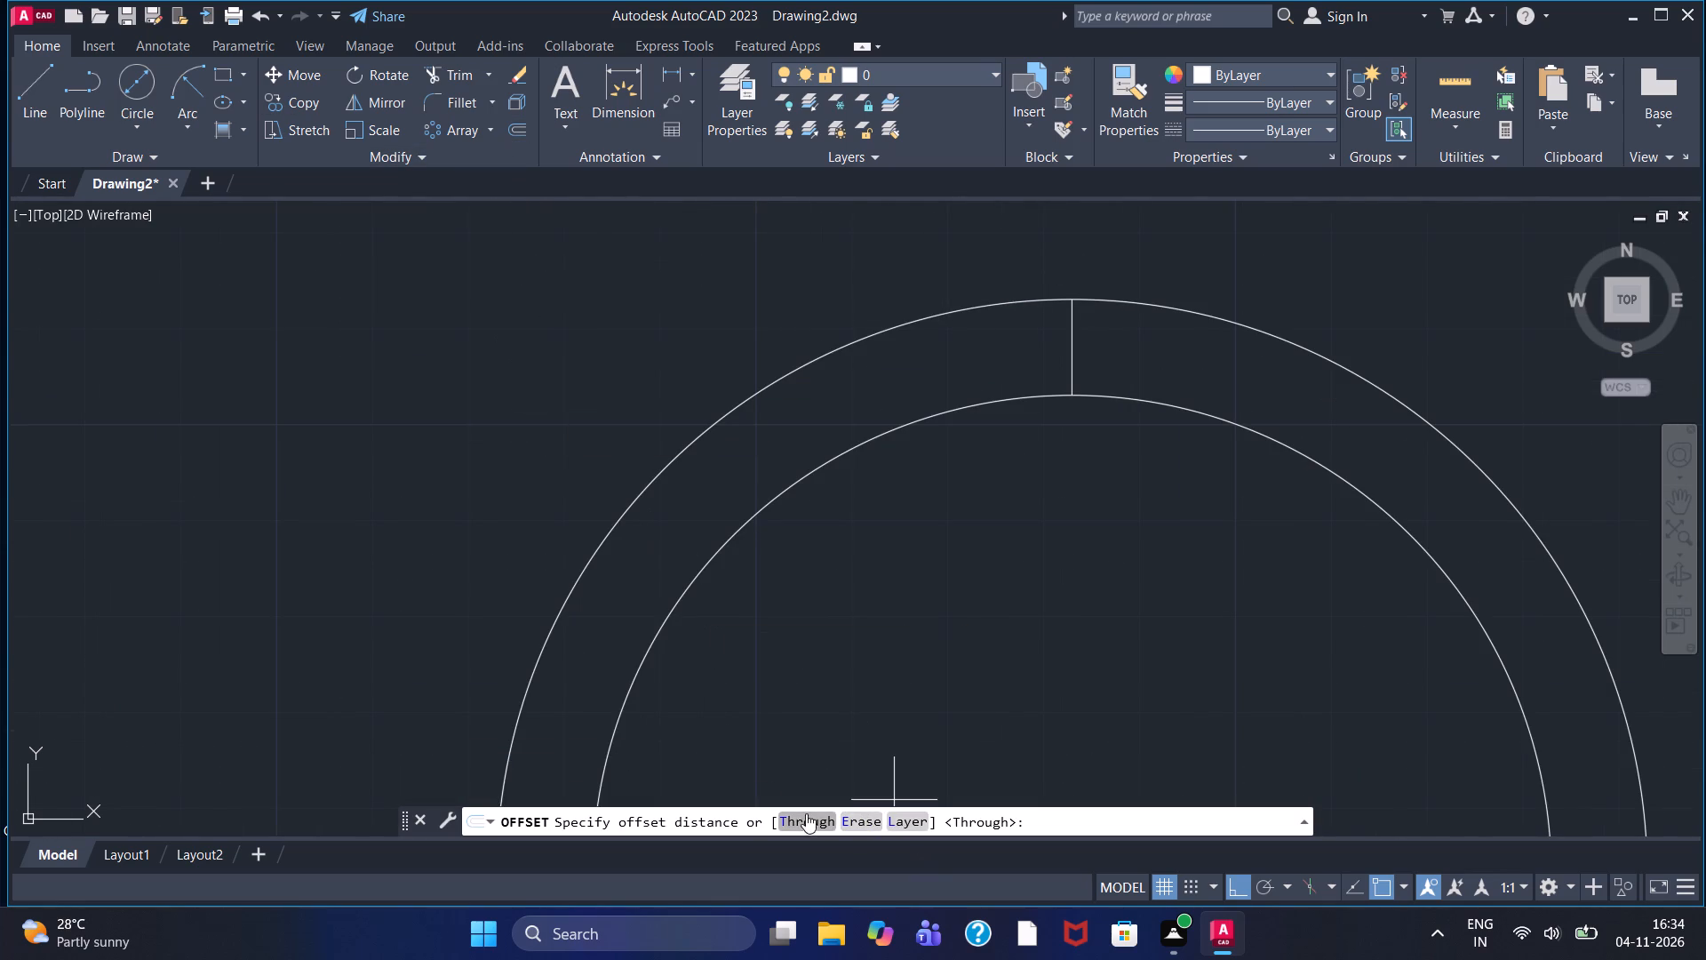
double_click(806, 813)
double_click(1072, 354)
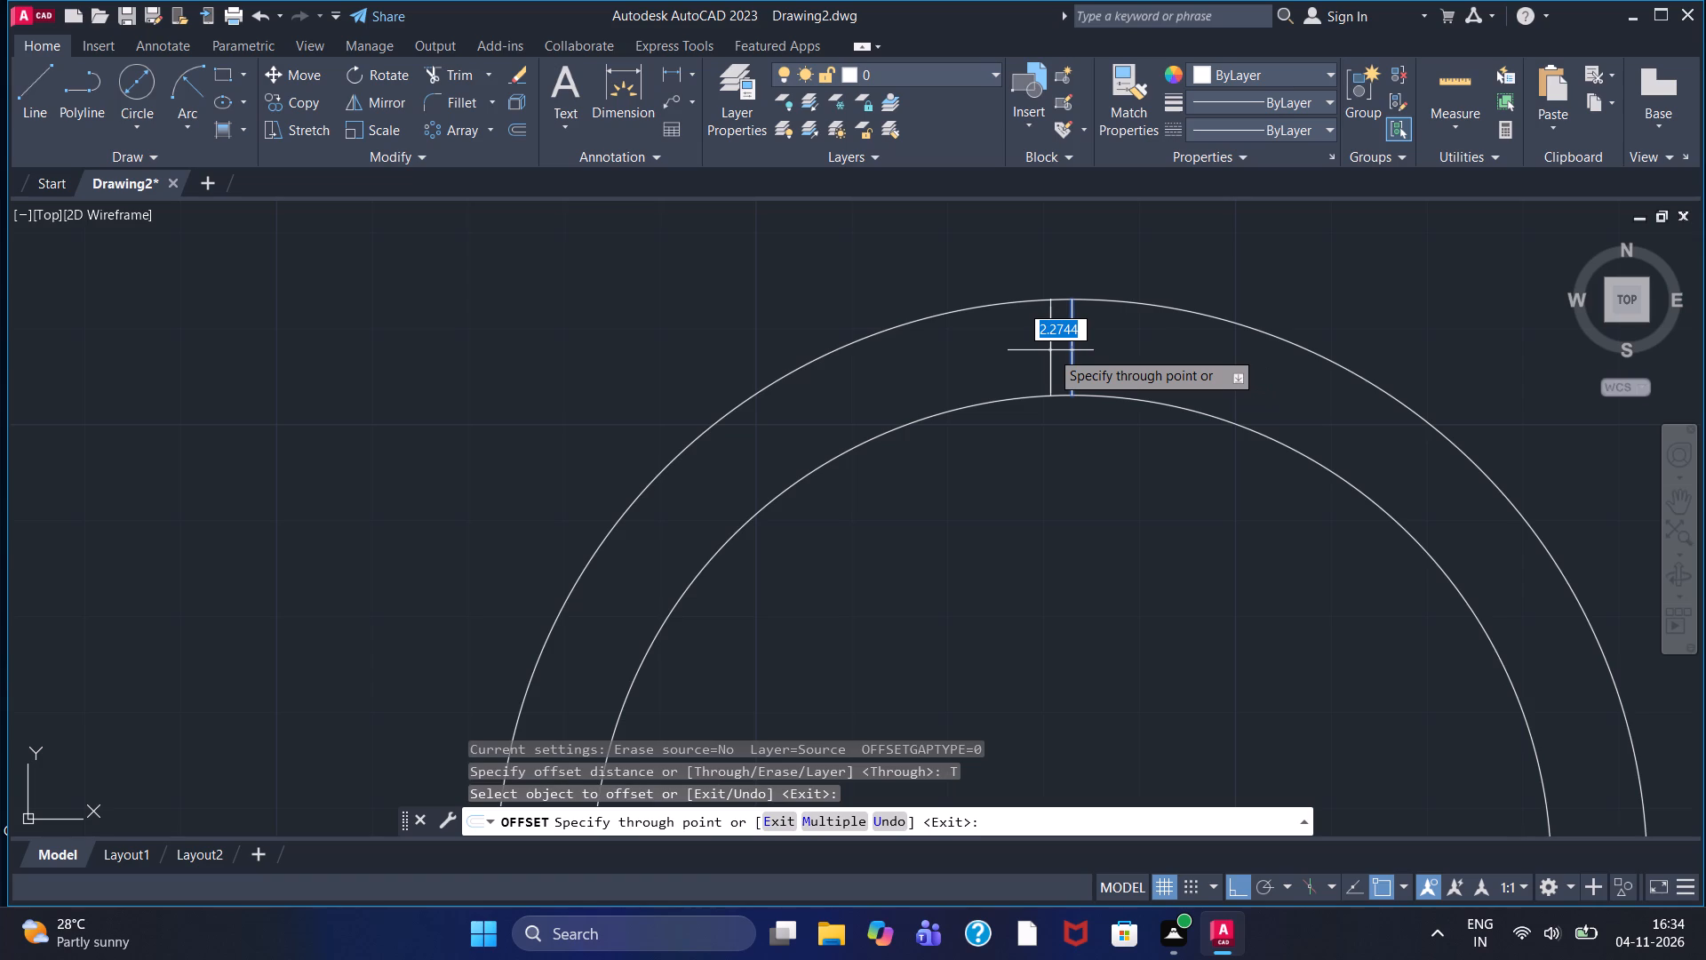
key(2)
key(Return)
click(1072, 354)
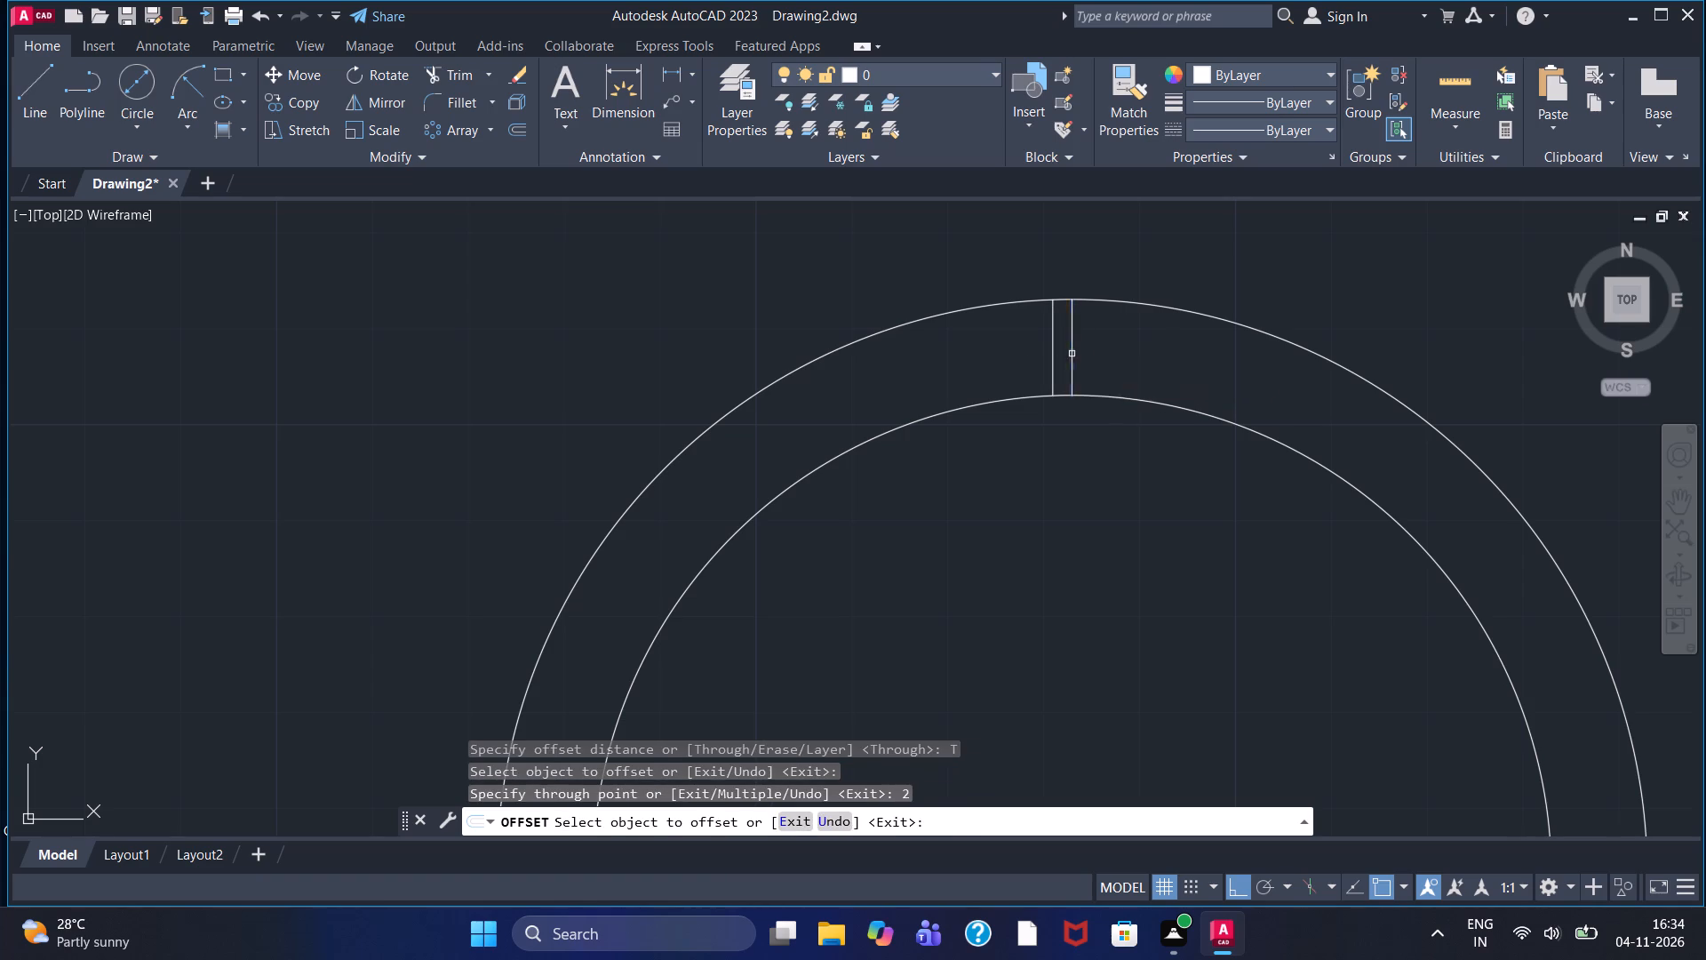
key(2)
key(Return)
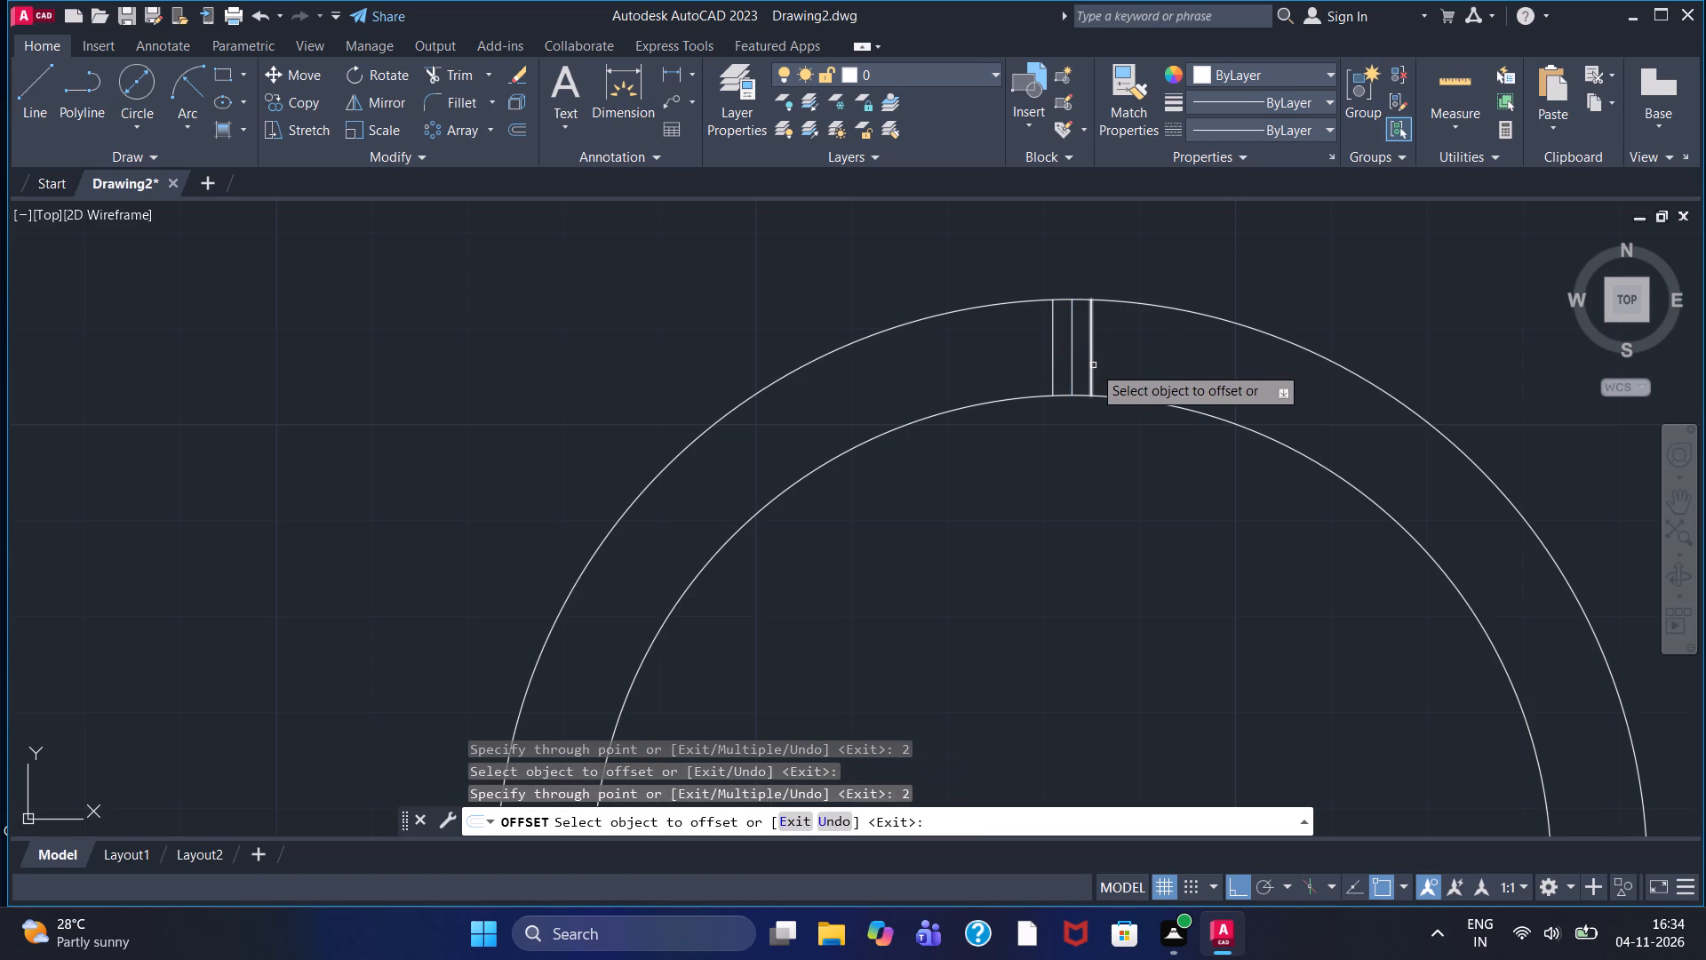
key(Escape)
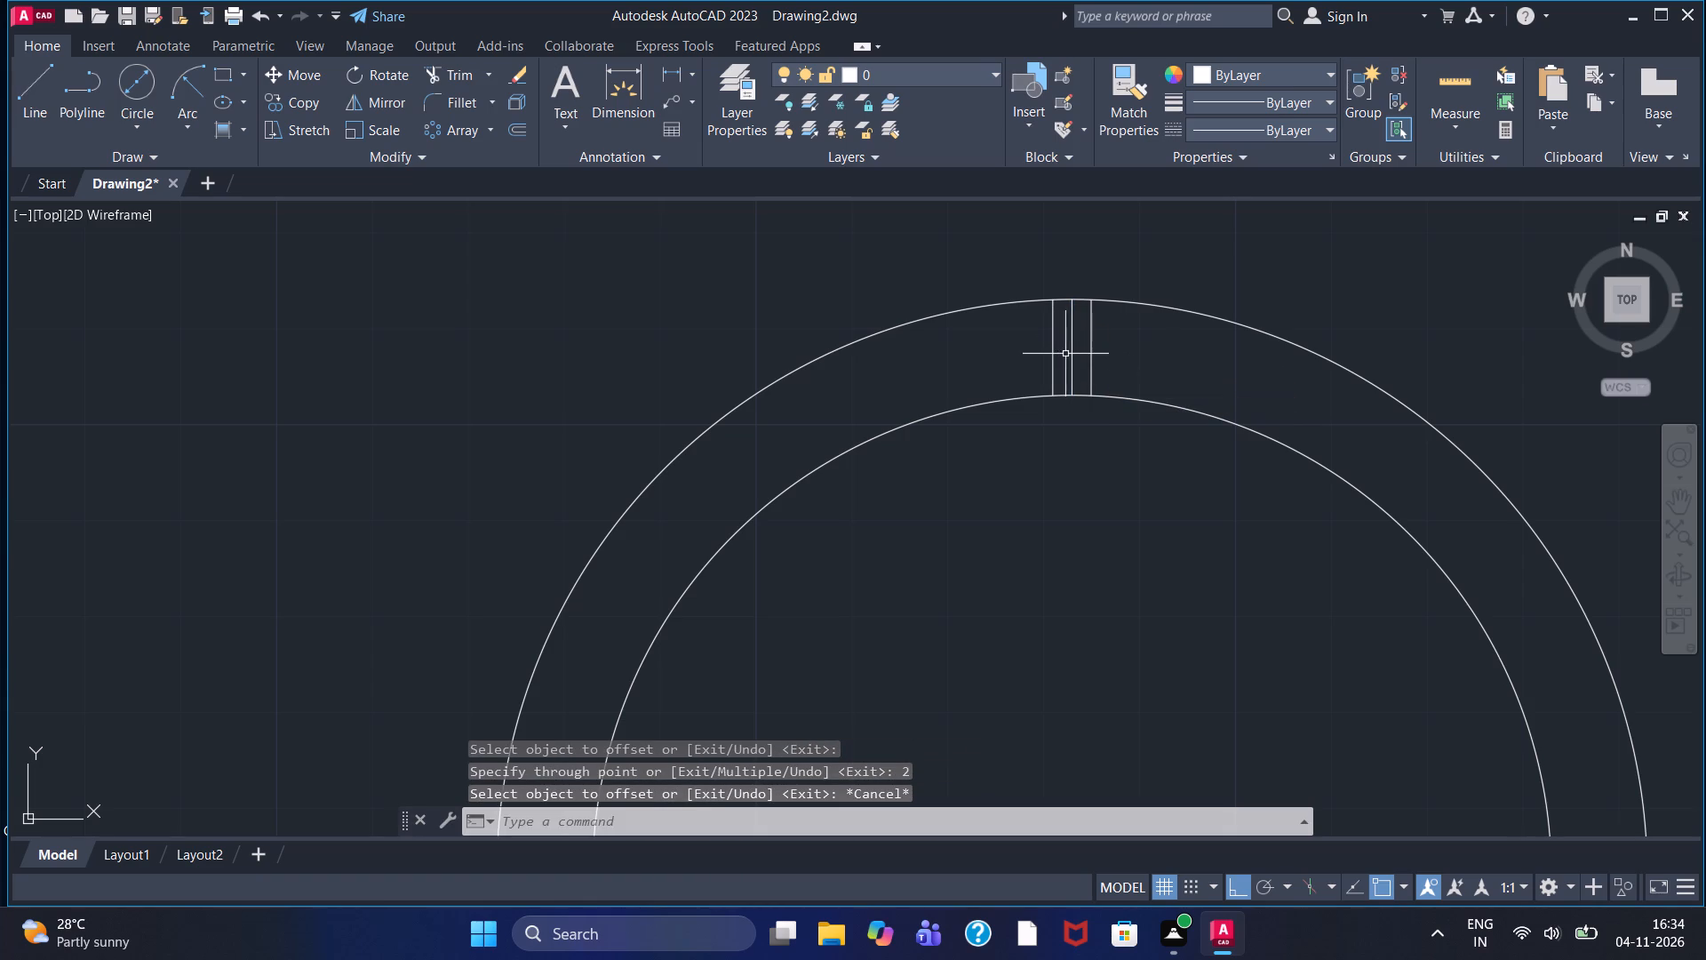
Erase the original middle line between the two offset lines at the top of the larger ring.
click(1071, 354)
right_click(1162, 346)
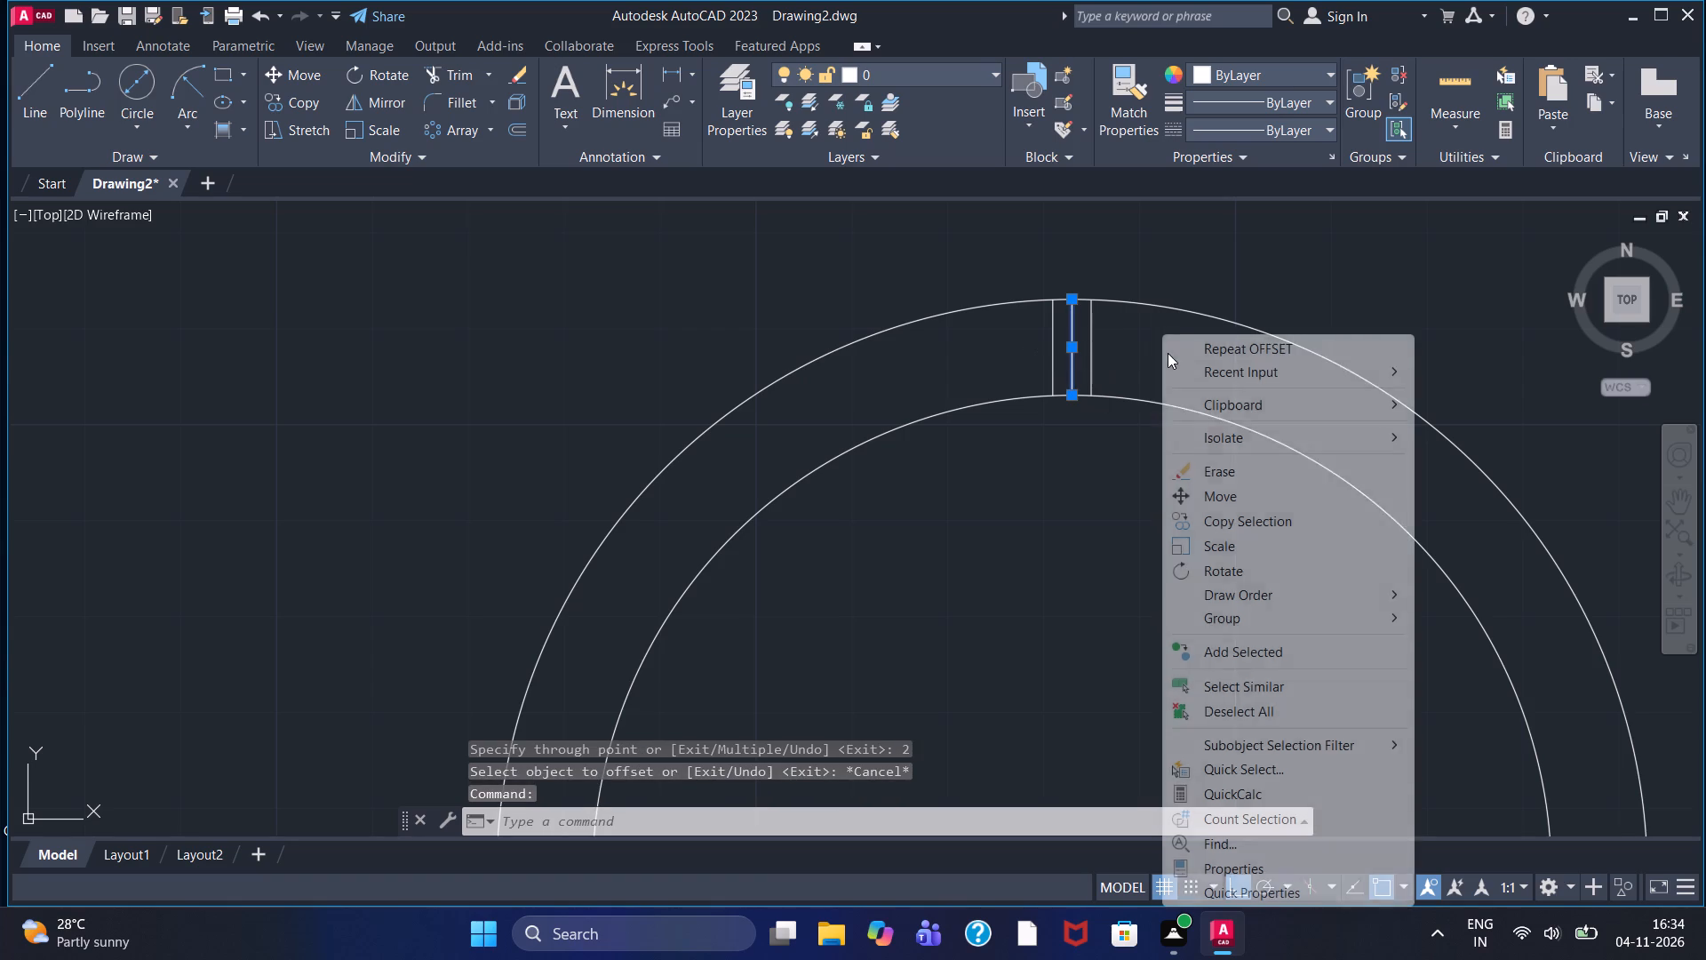
click(1208, 474)
key(Escape)
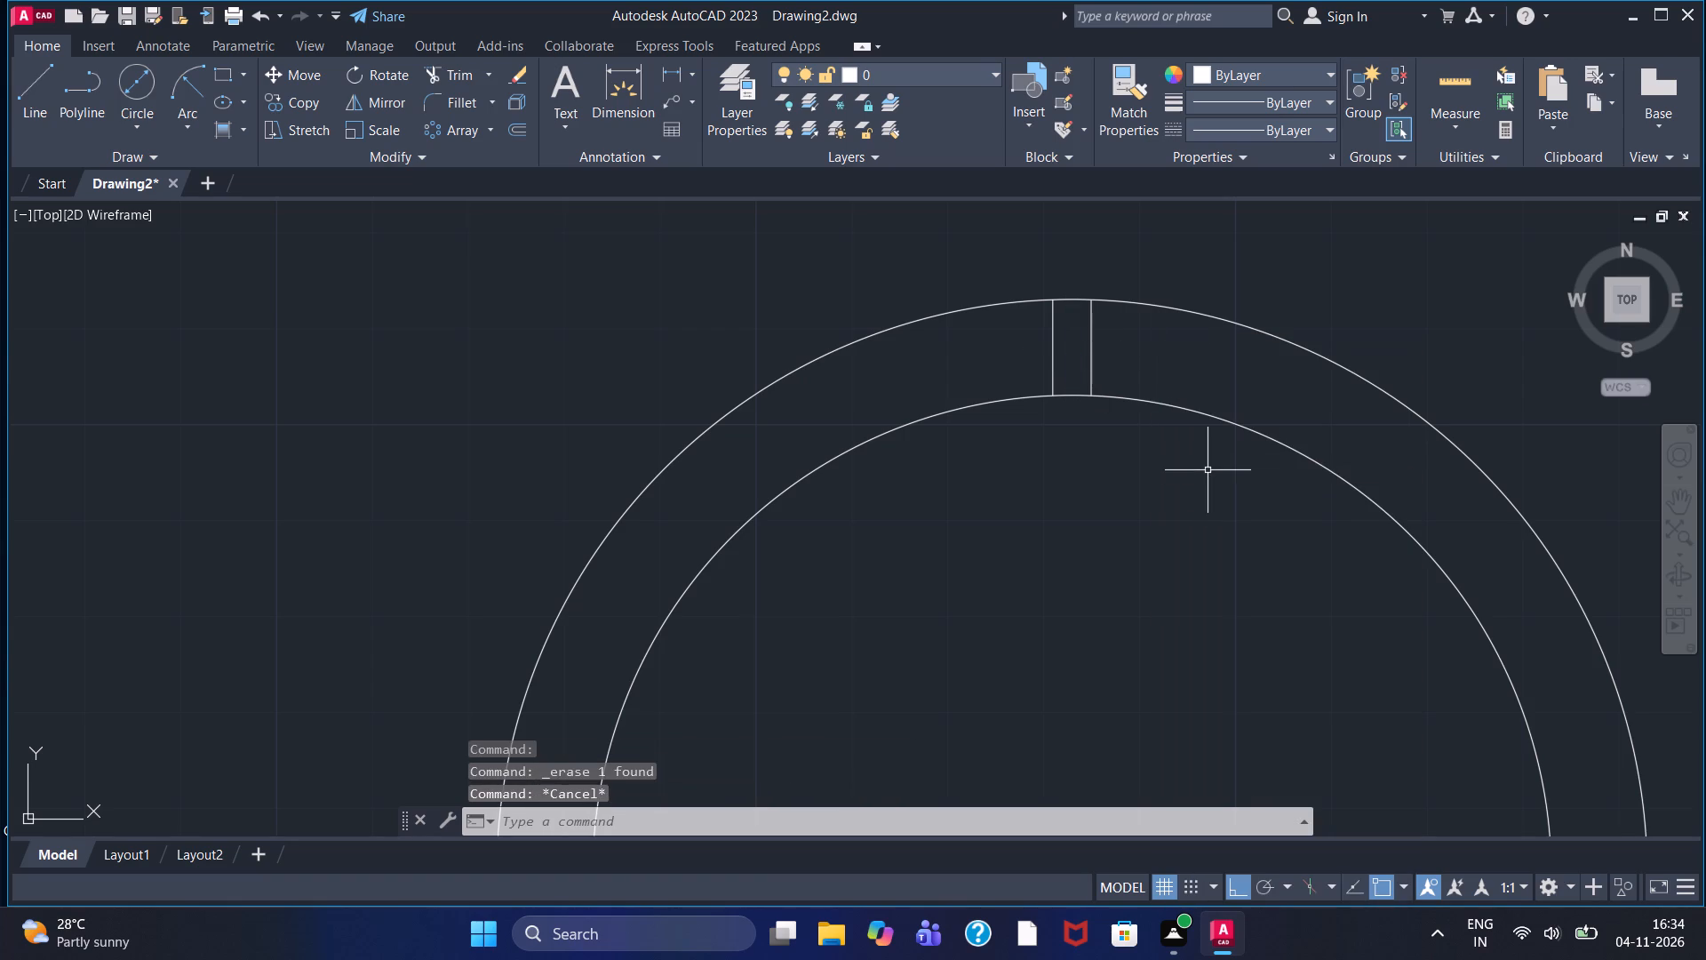
Polar-array the pair of short lines around the larger ring's centre with 8 items over 360 degrees.
click(1145, 360)
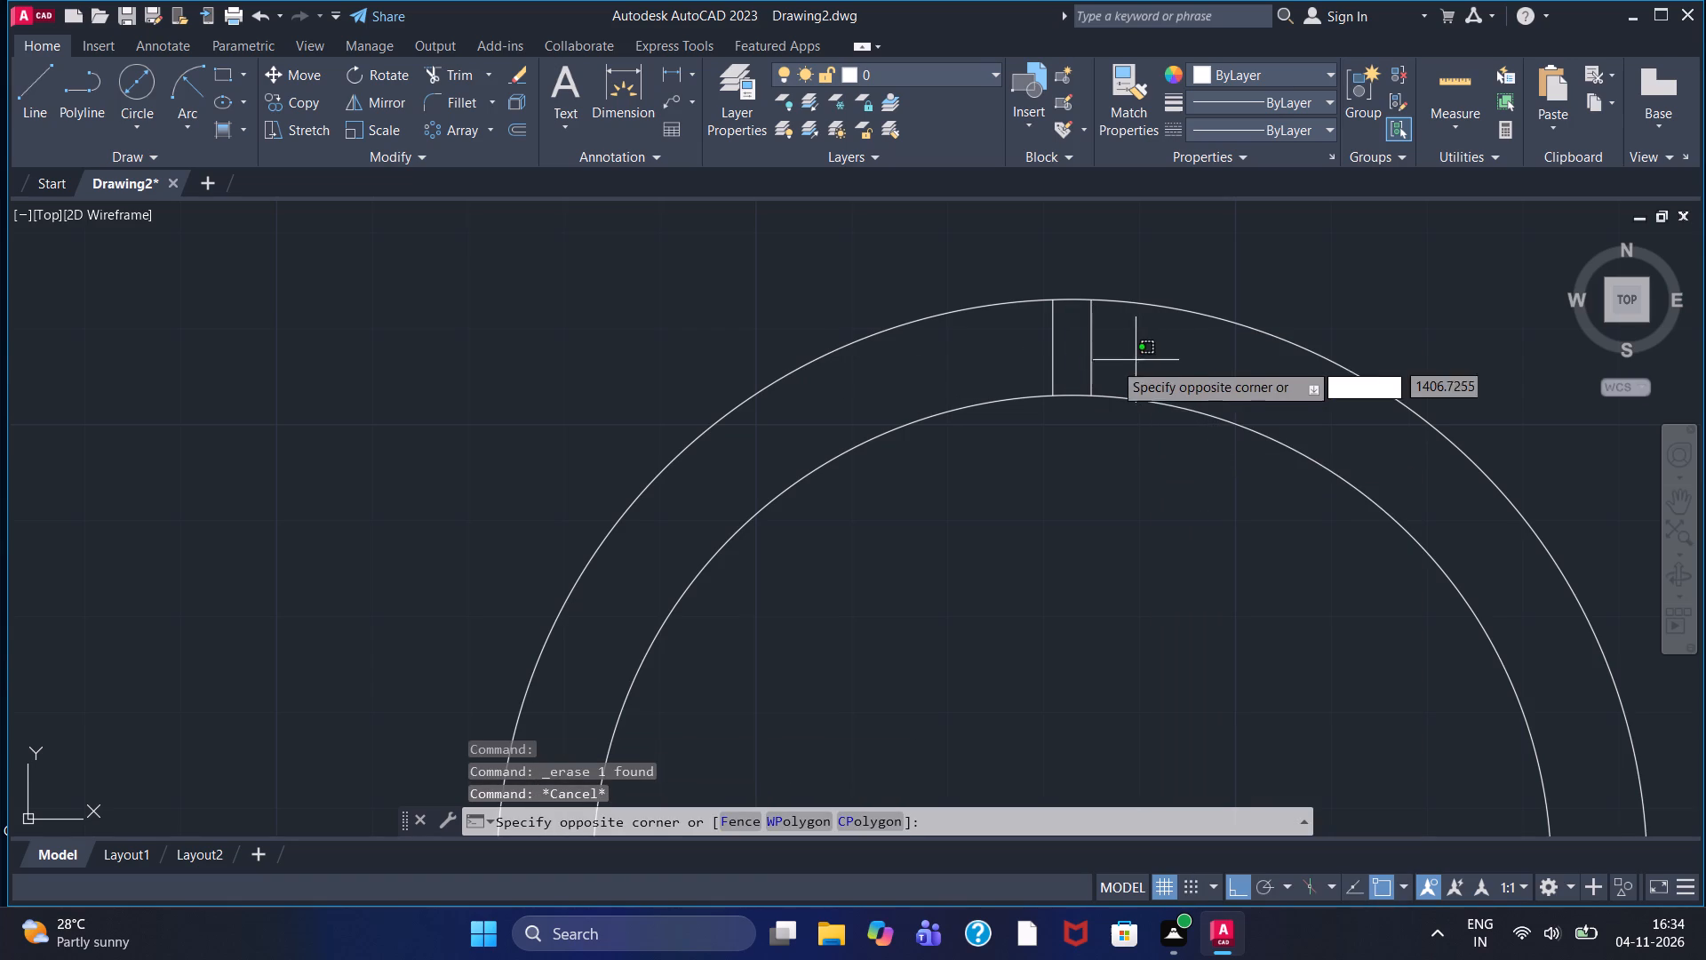
click(1029, 360)
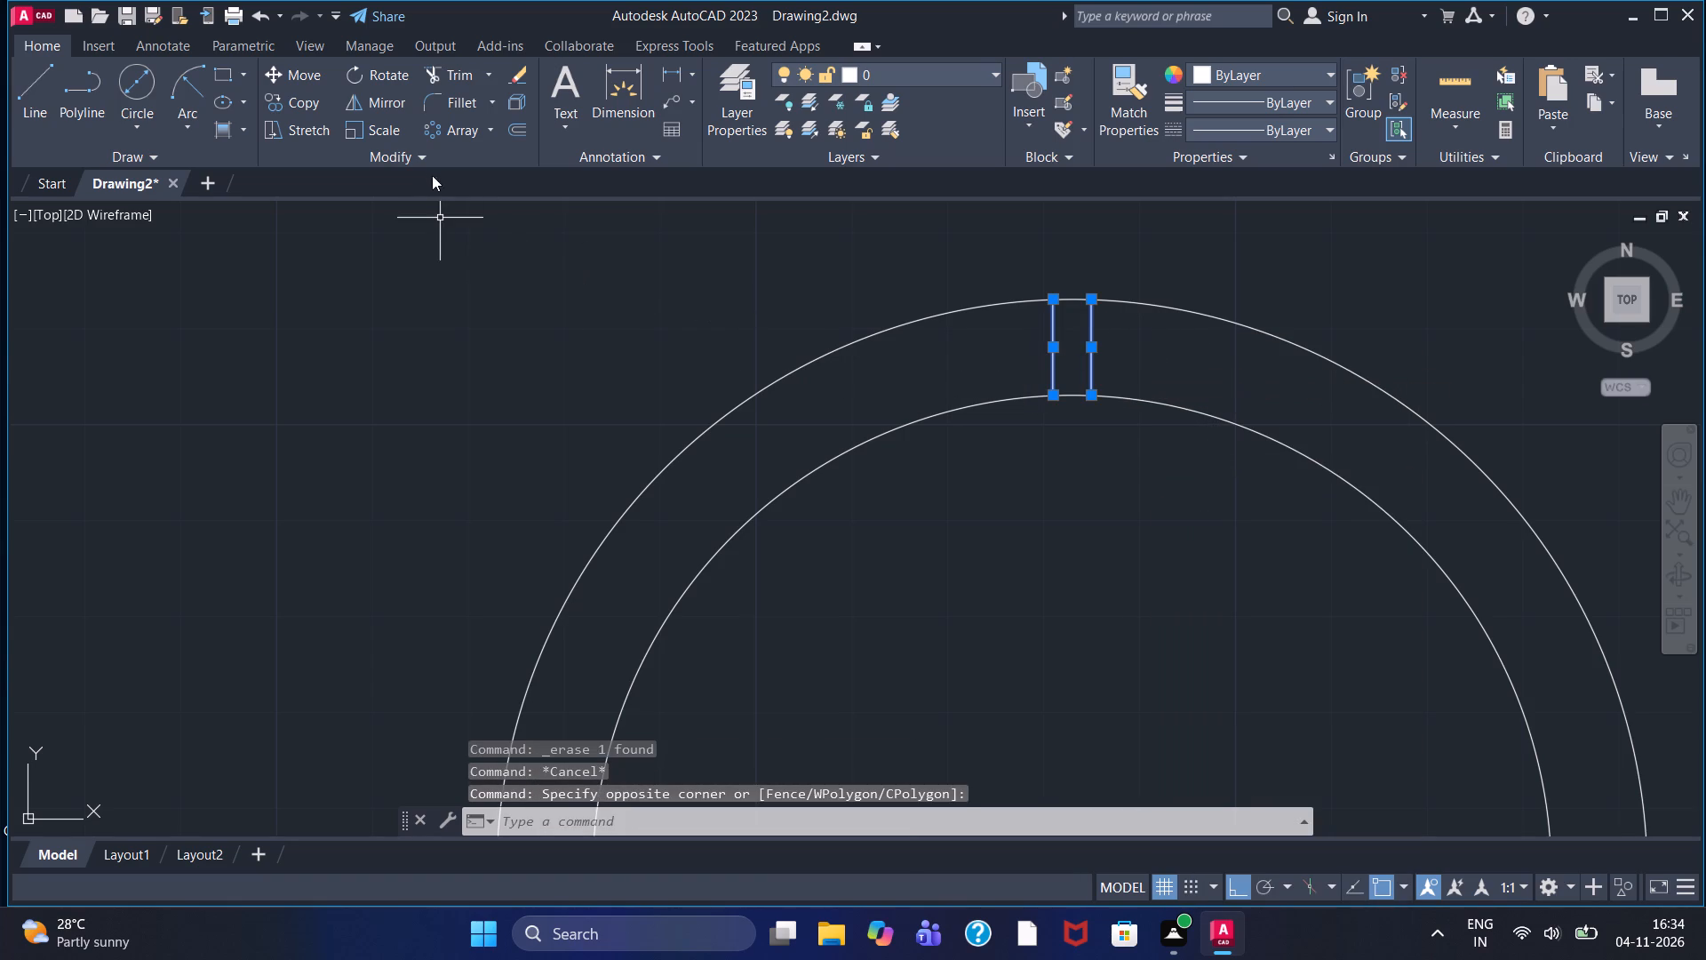
click(445, 126)
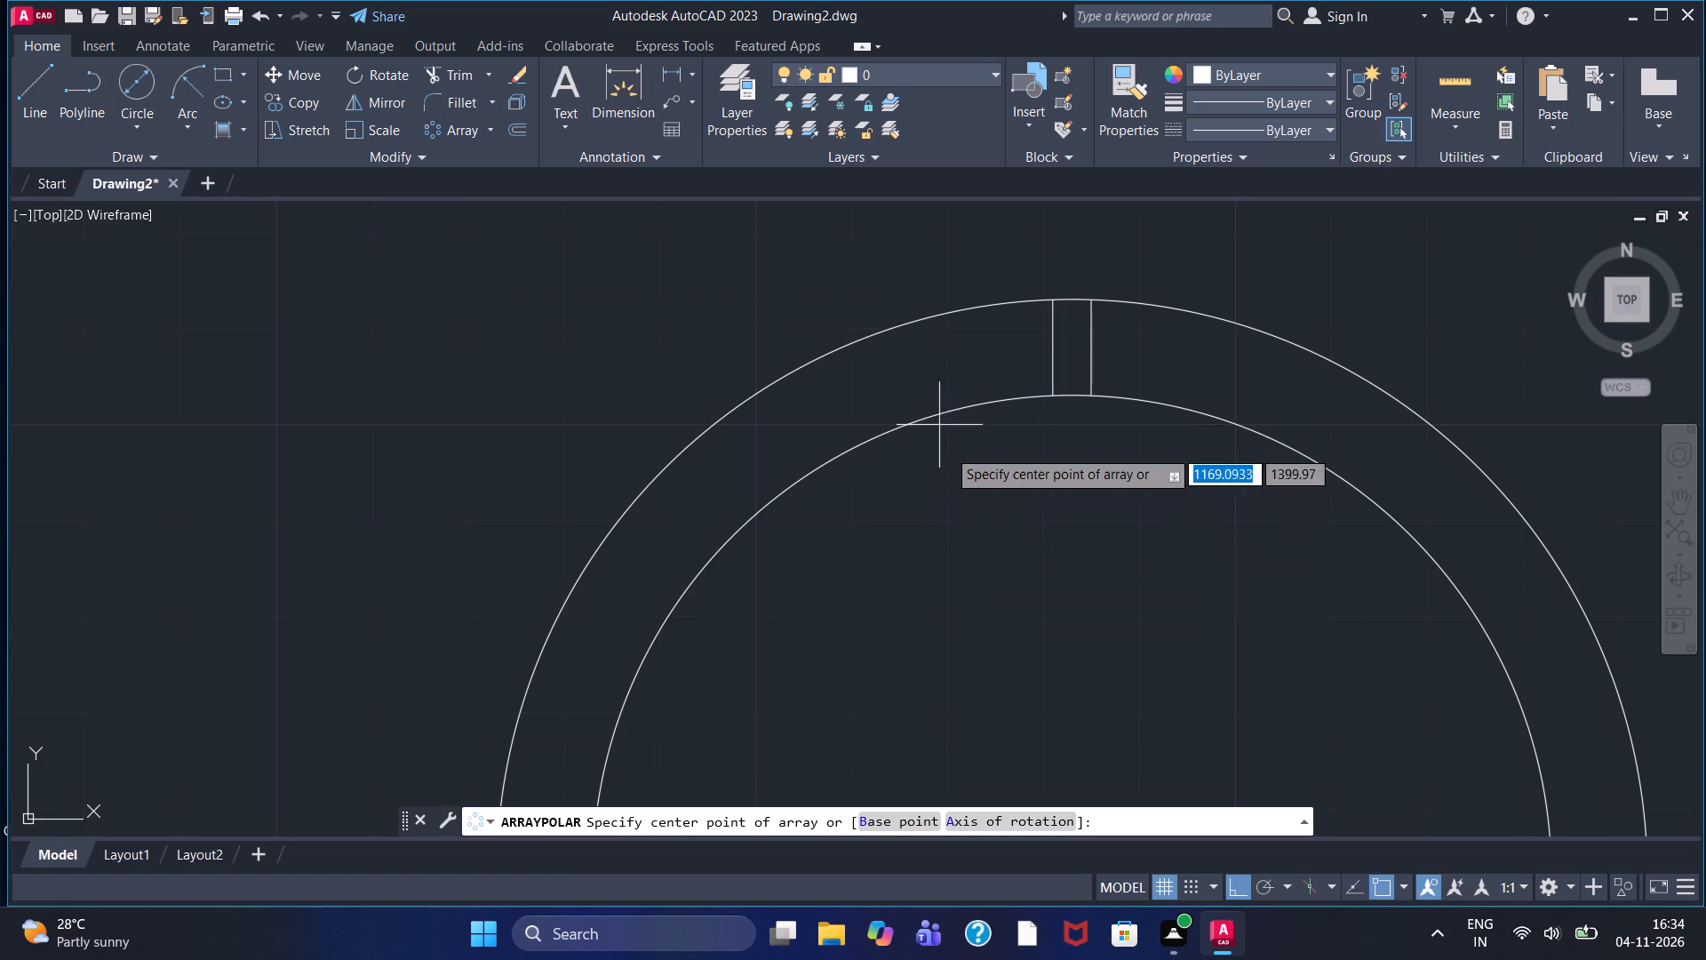
scroll(1001, 539, down, 1)
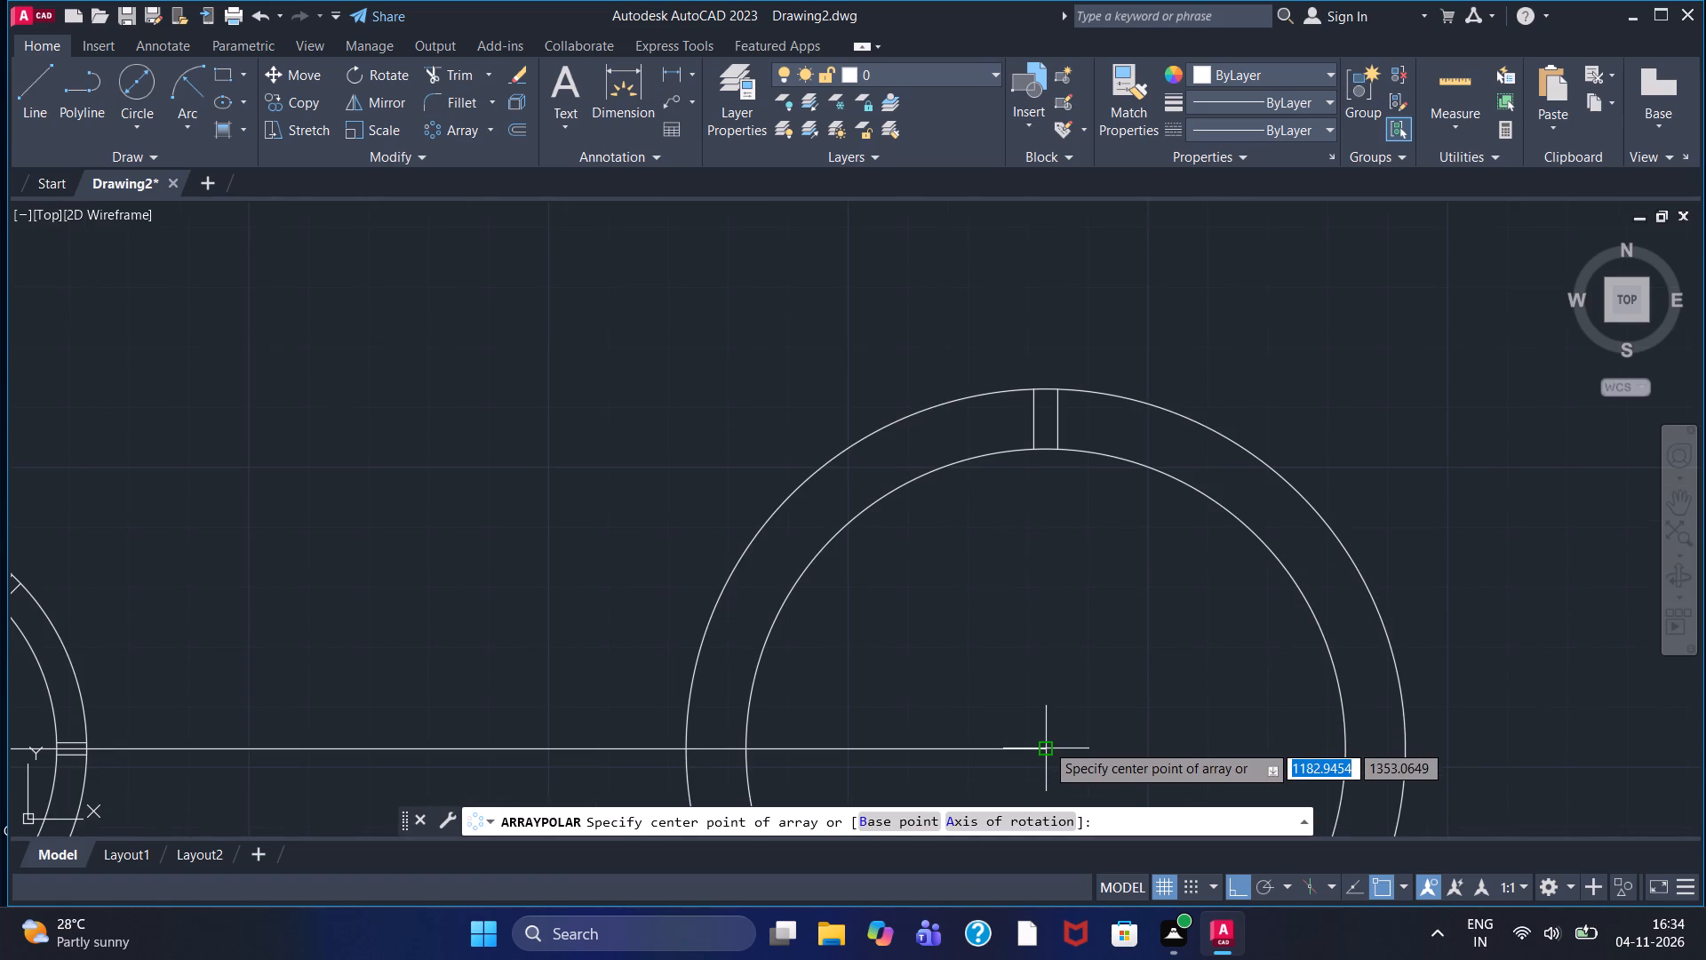
triple_click(1046, 743)
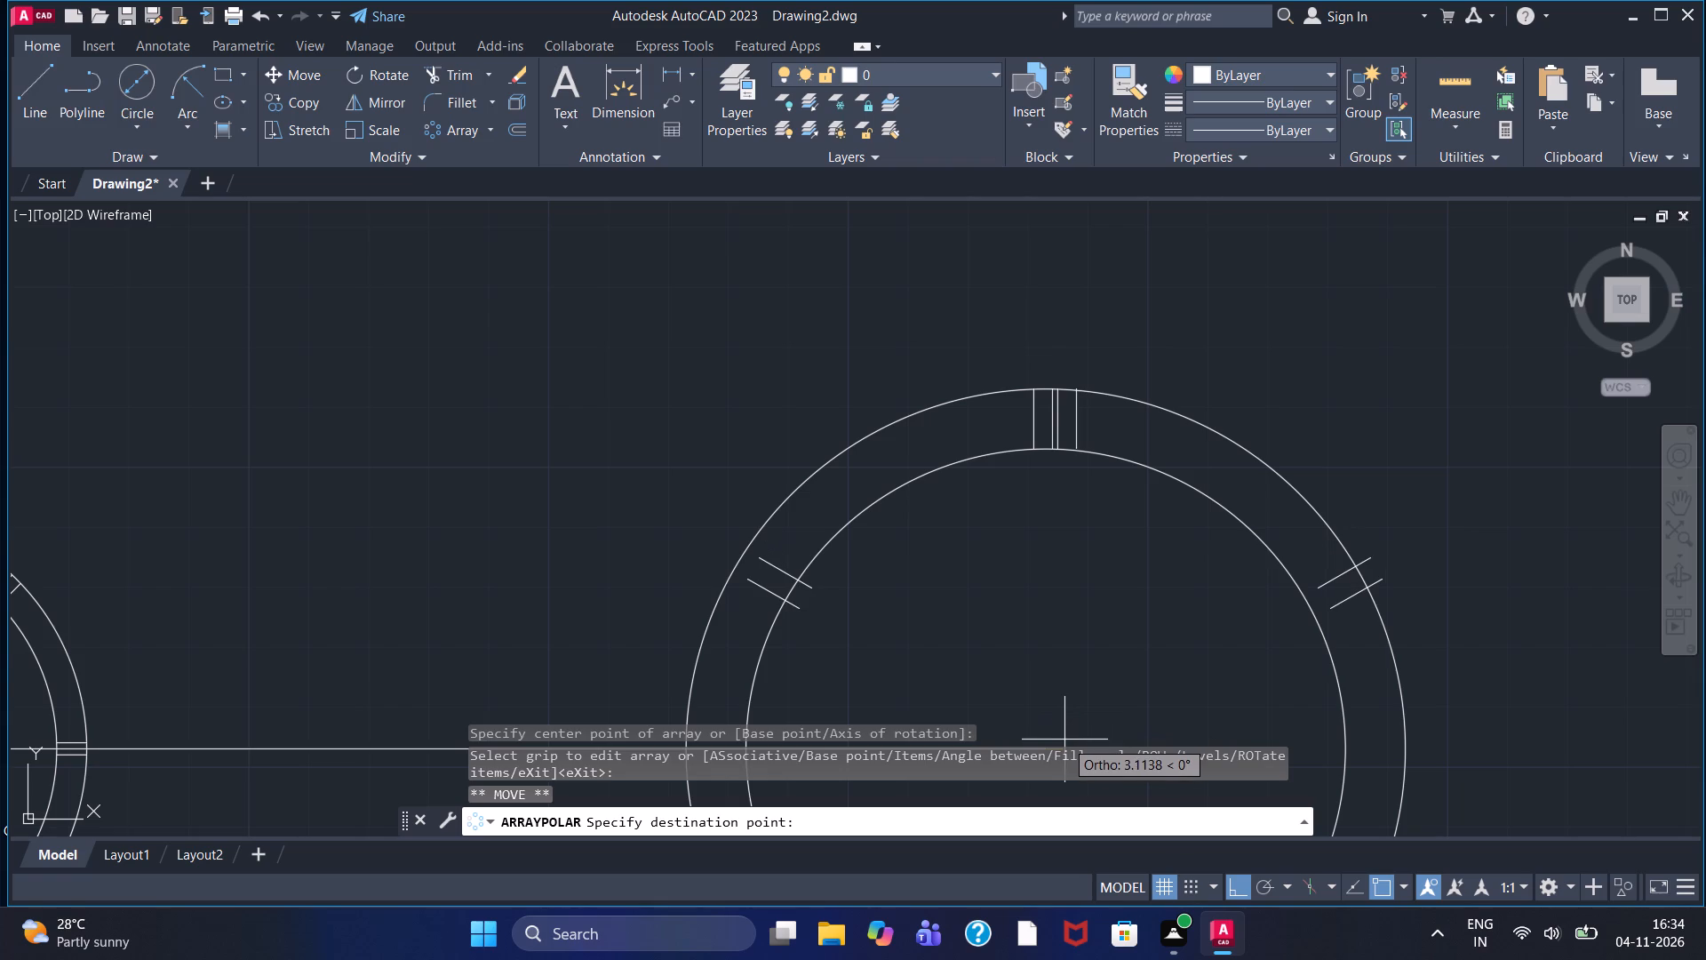
key(Escape)
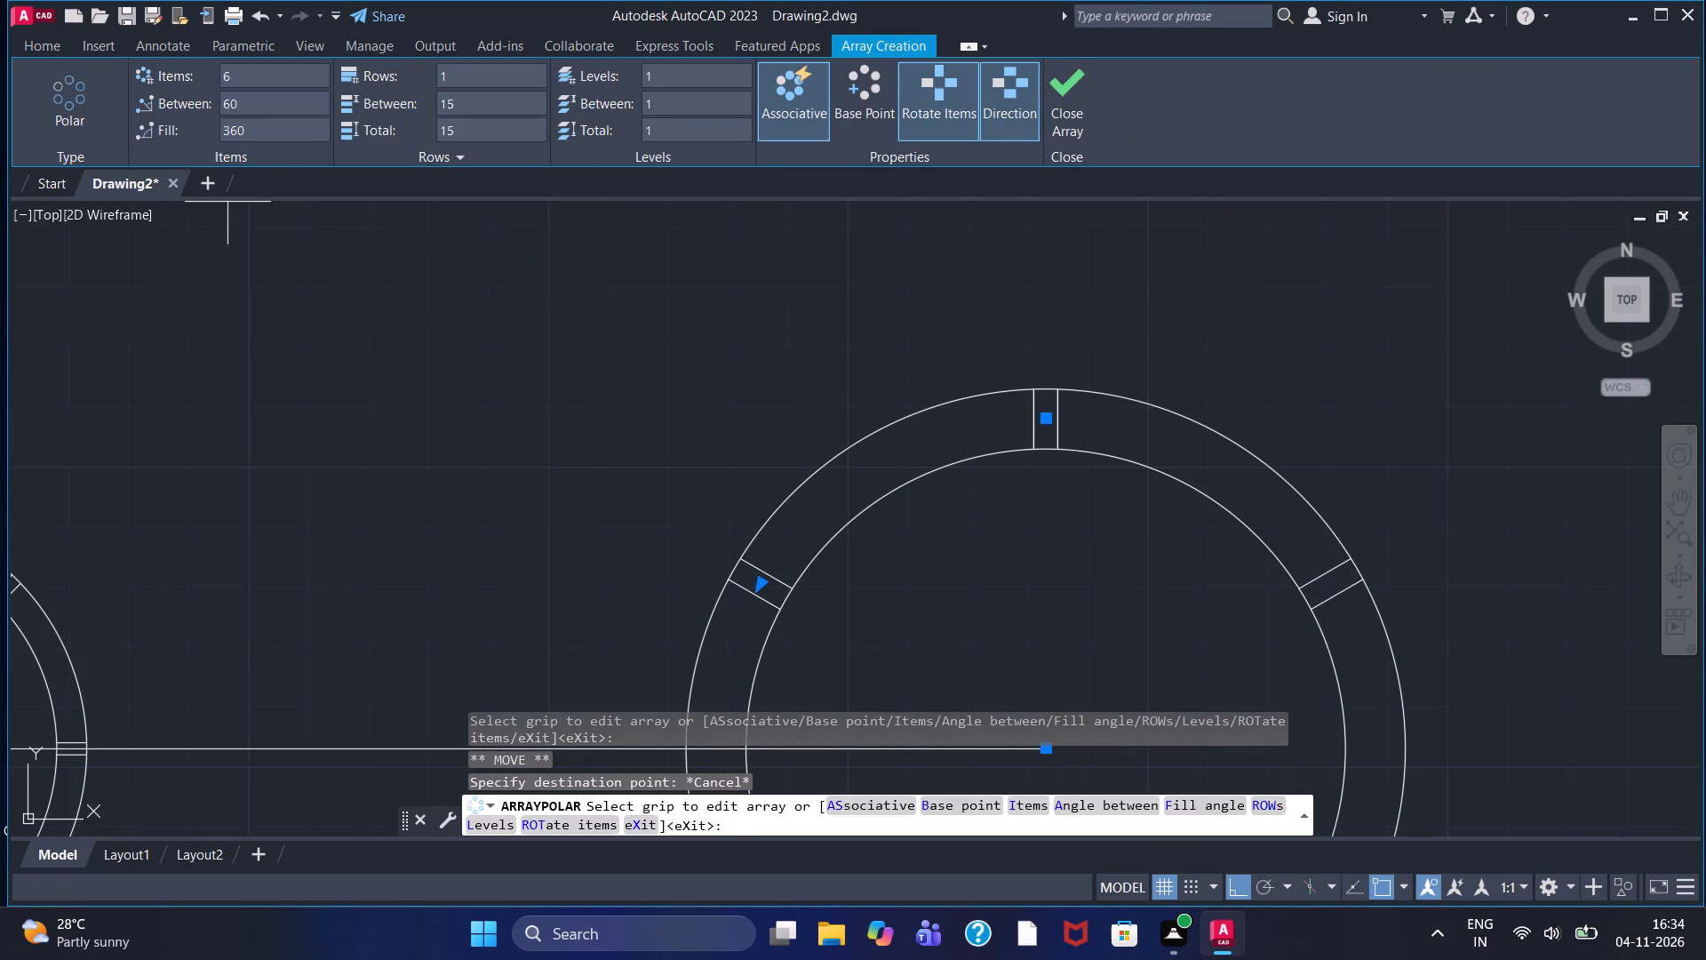
drag(235, 73, 109, 64)
key(8)
key(Return)
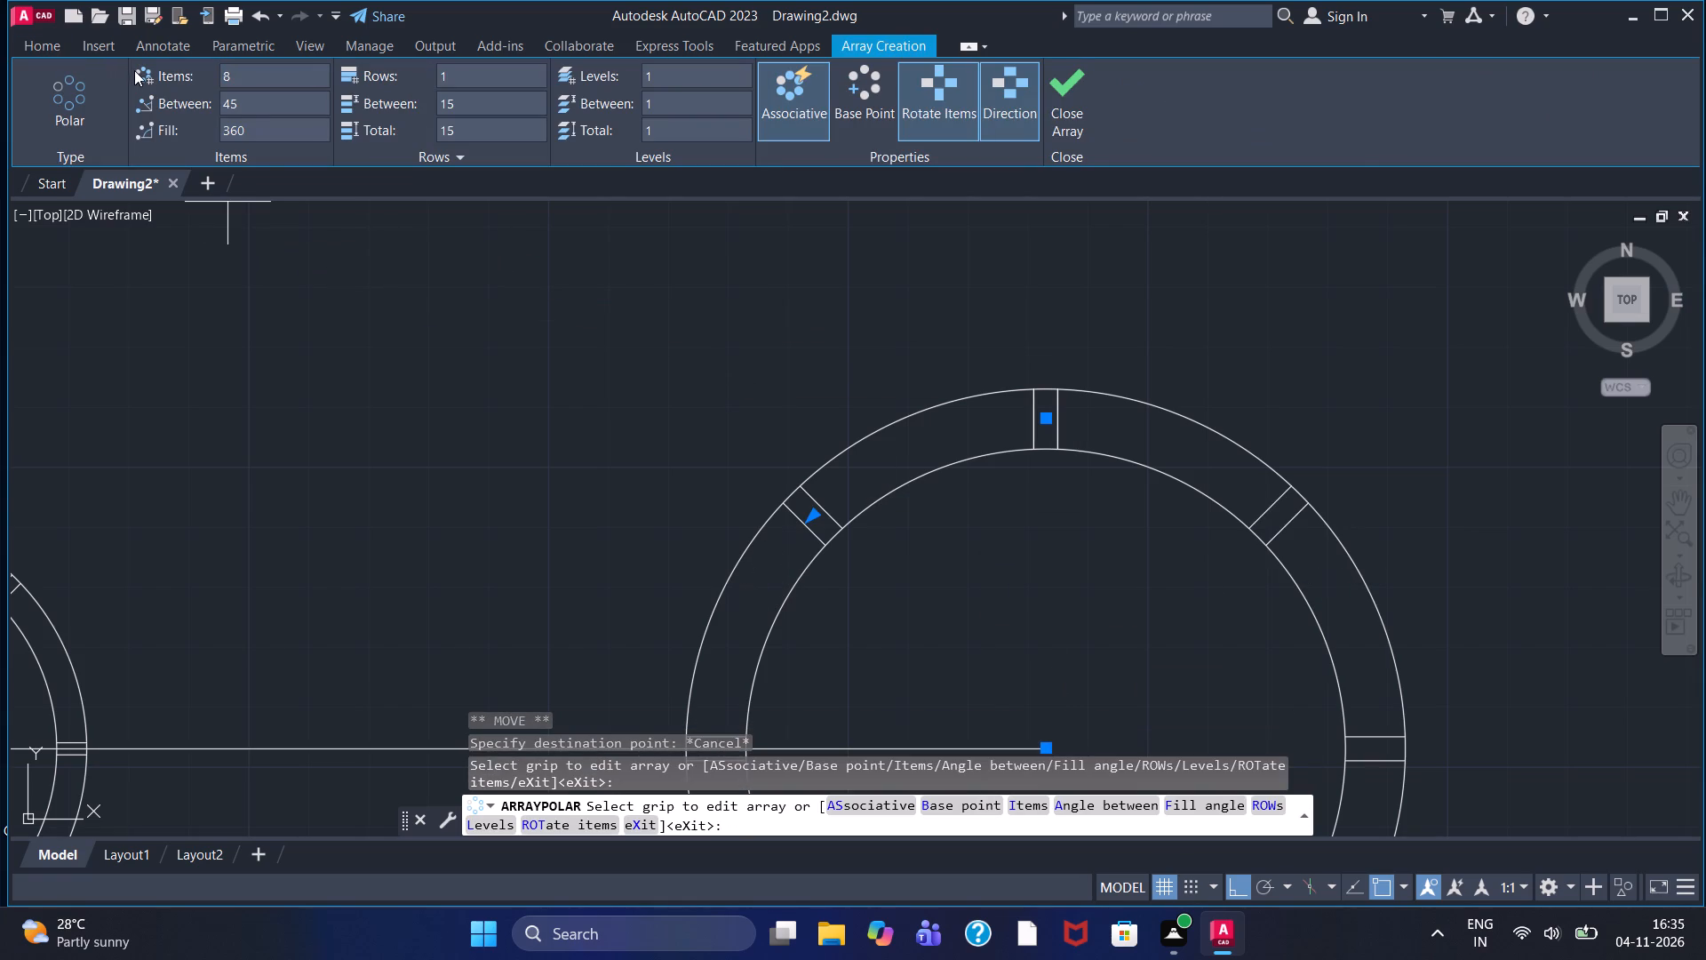
click(1066, 84)
Delete the horizontal line connecting the centres of the two rings.
scroll(1444, 959, down, 1)
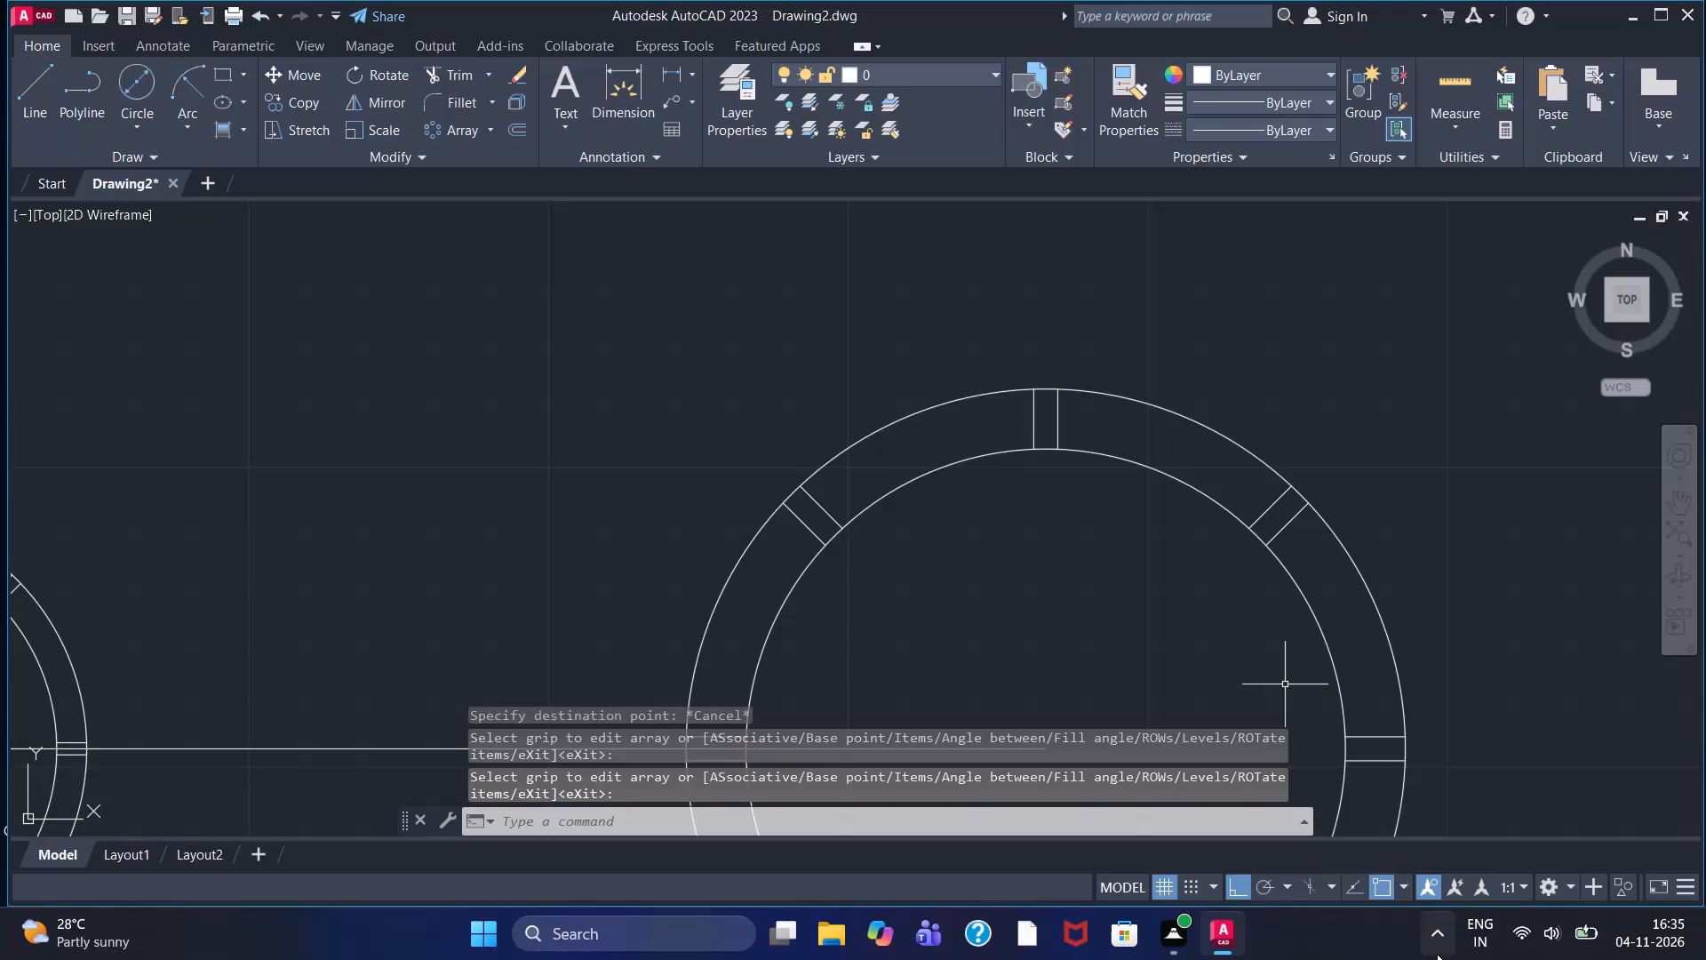
scroll(1089, 567, down, 1)
middle_drag(1091, 566, 1114, 426)
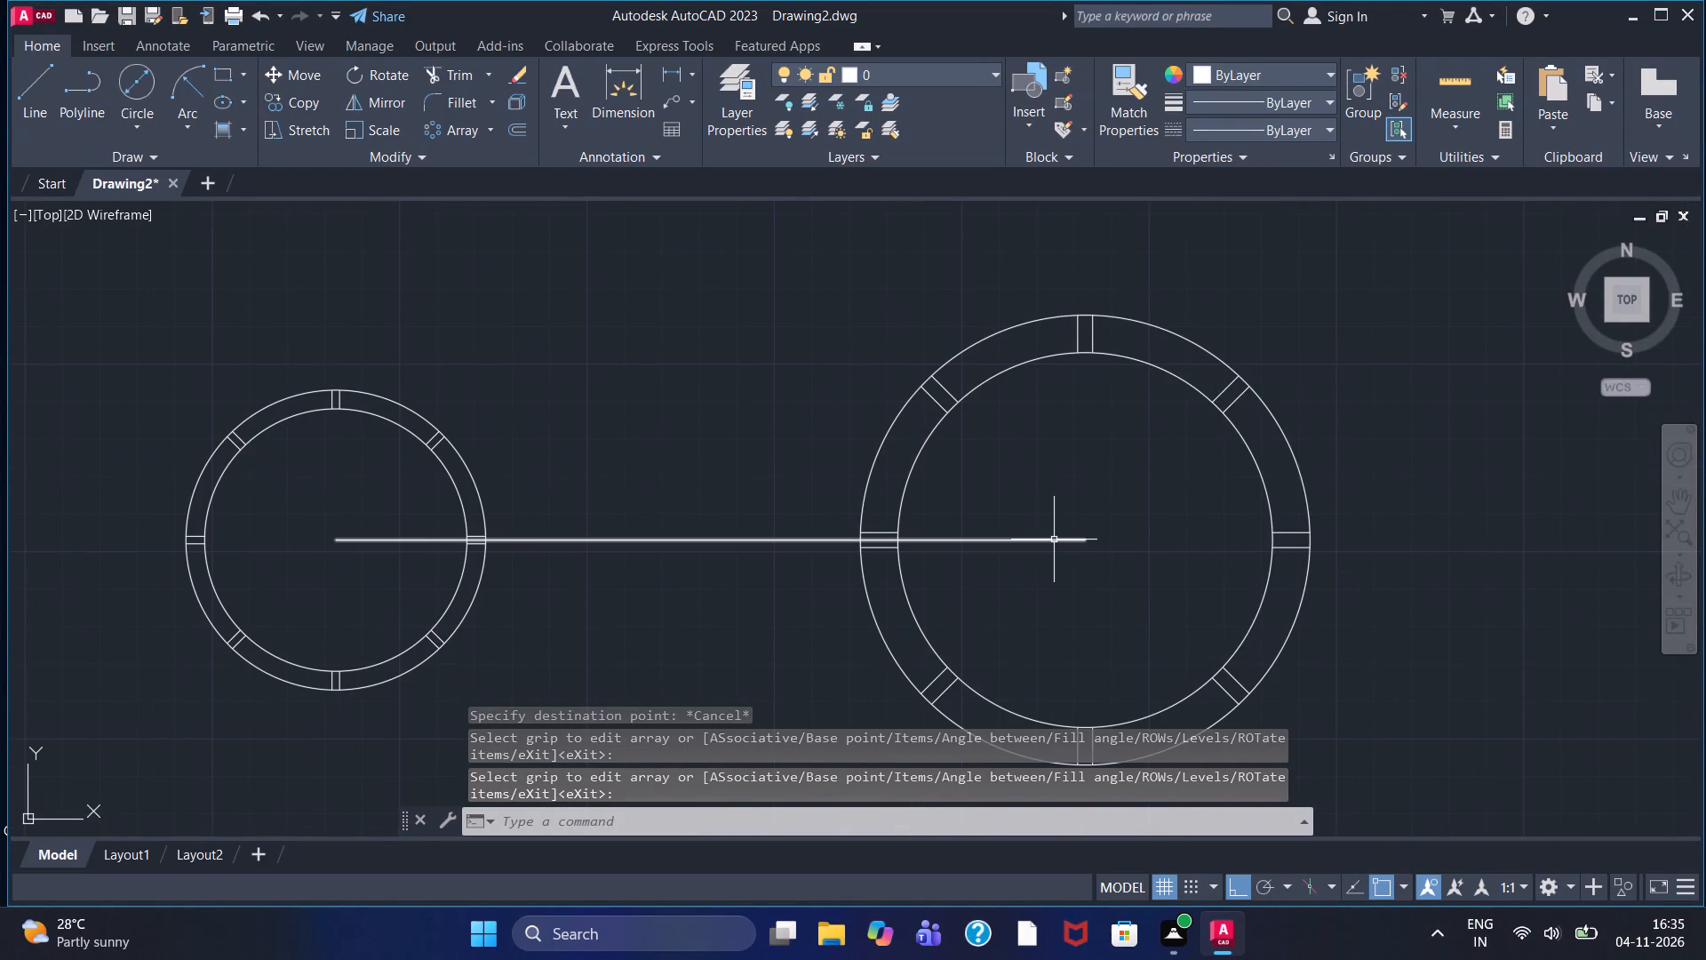
click(1054, 540)
key(Delete)
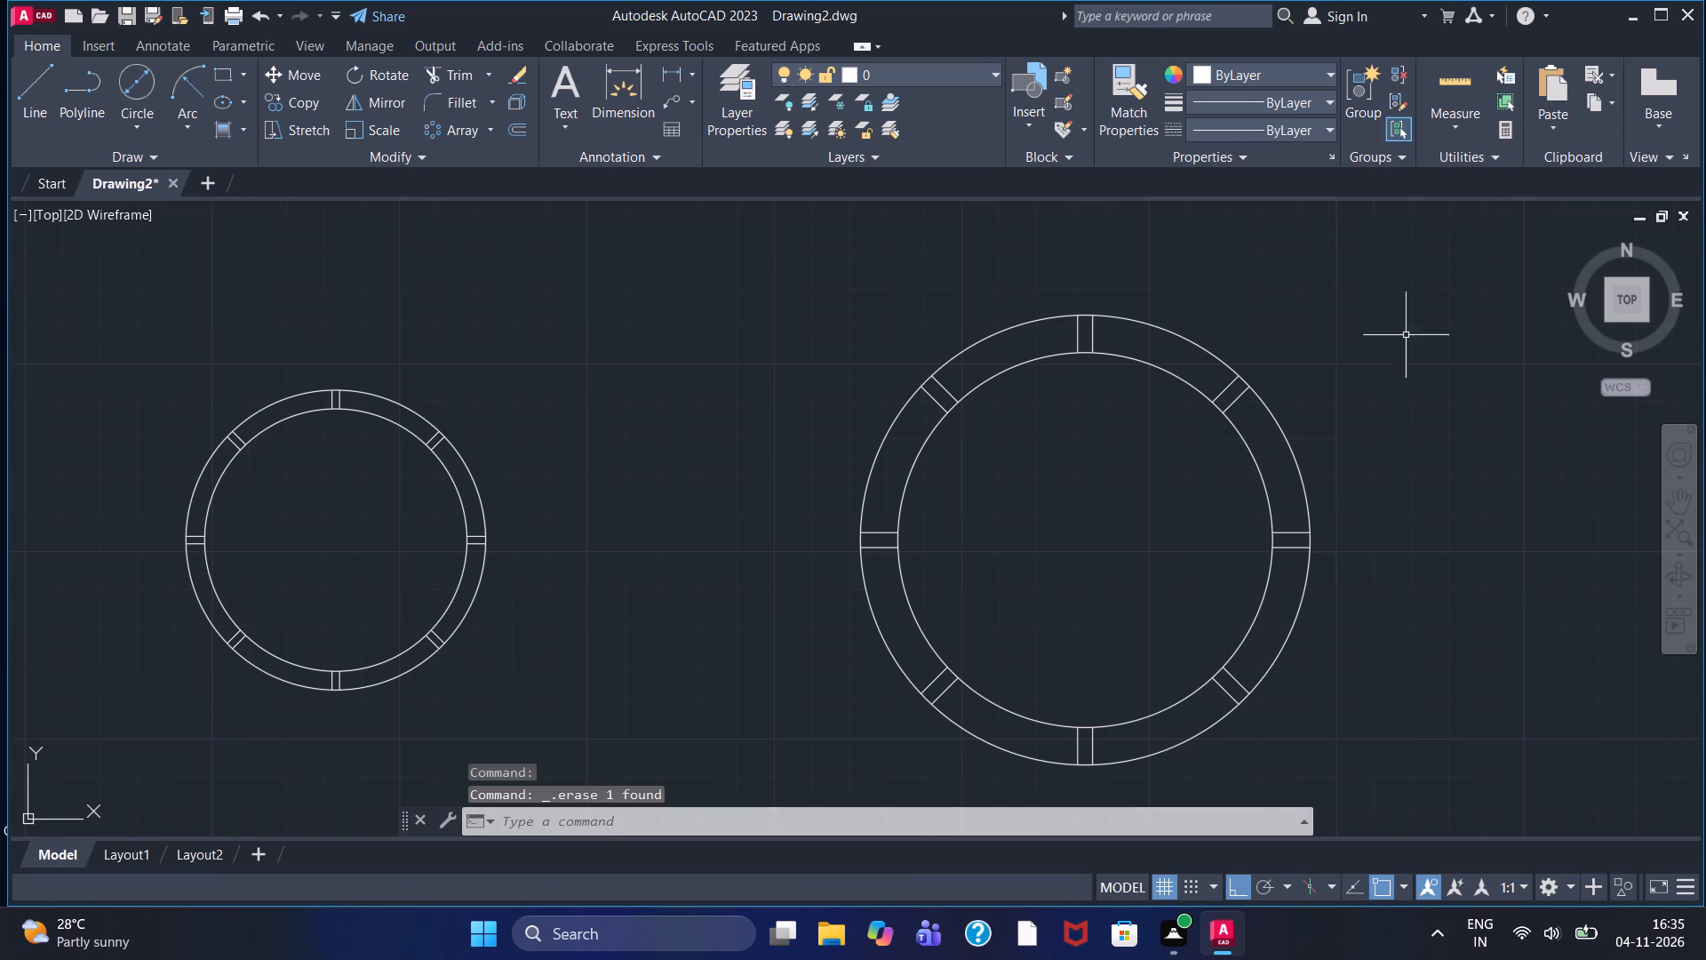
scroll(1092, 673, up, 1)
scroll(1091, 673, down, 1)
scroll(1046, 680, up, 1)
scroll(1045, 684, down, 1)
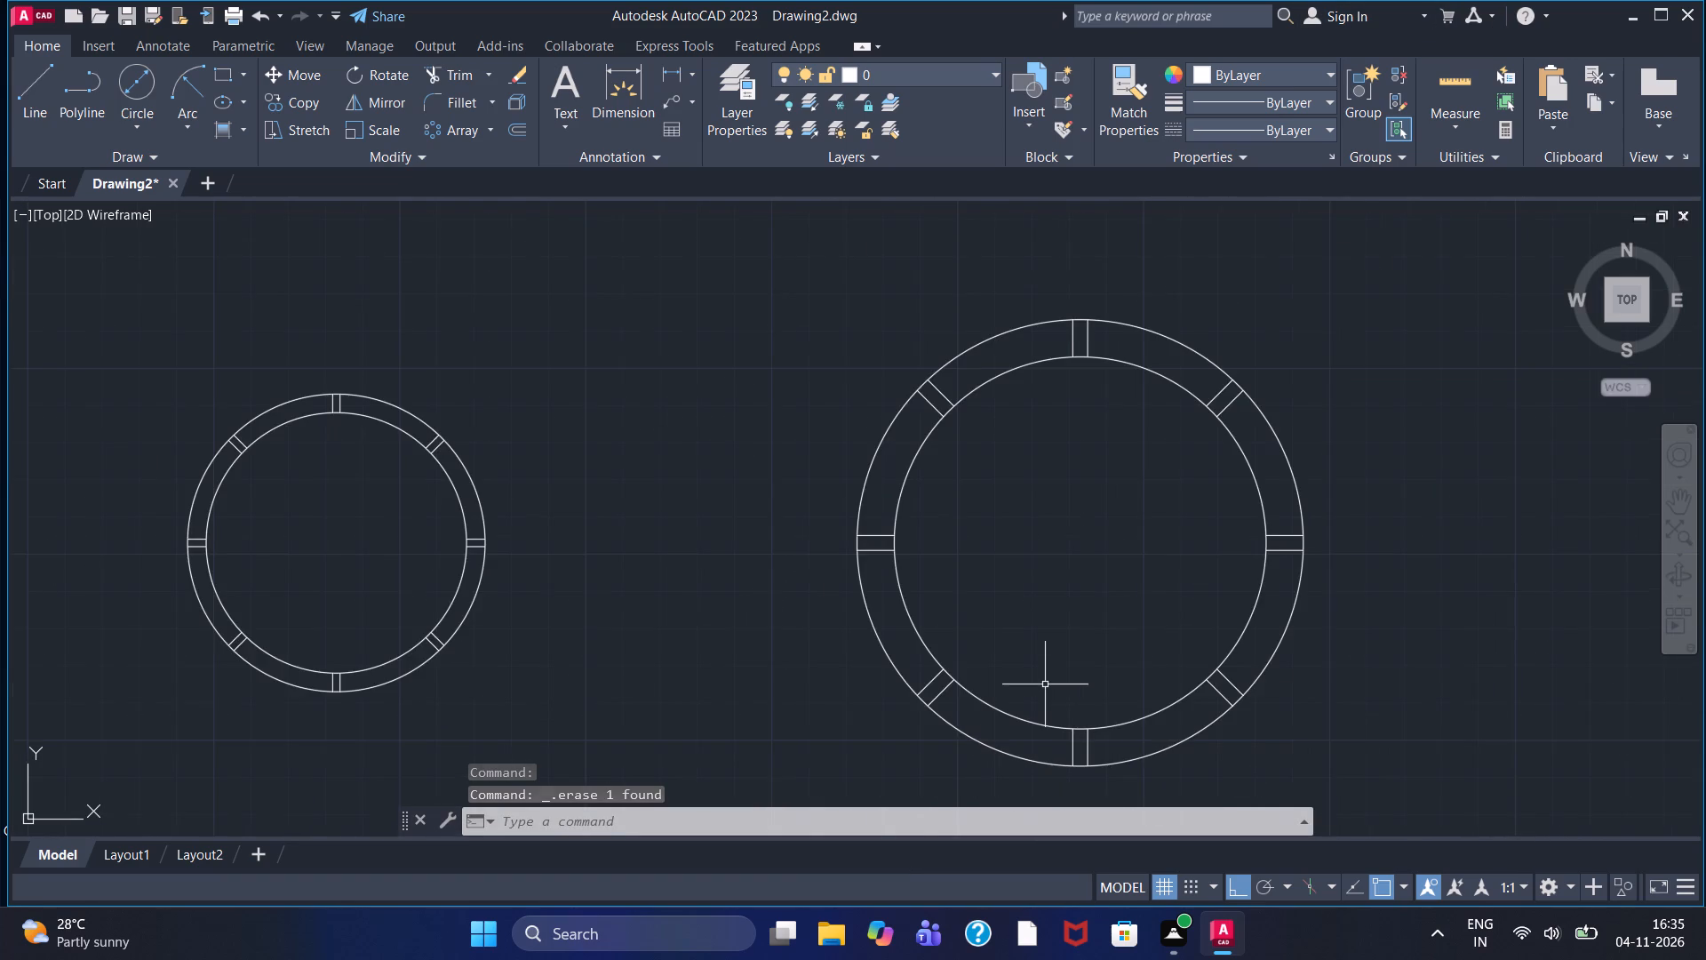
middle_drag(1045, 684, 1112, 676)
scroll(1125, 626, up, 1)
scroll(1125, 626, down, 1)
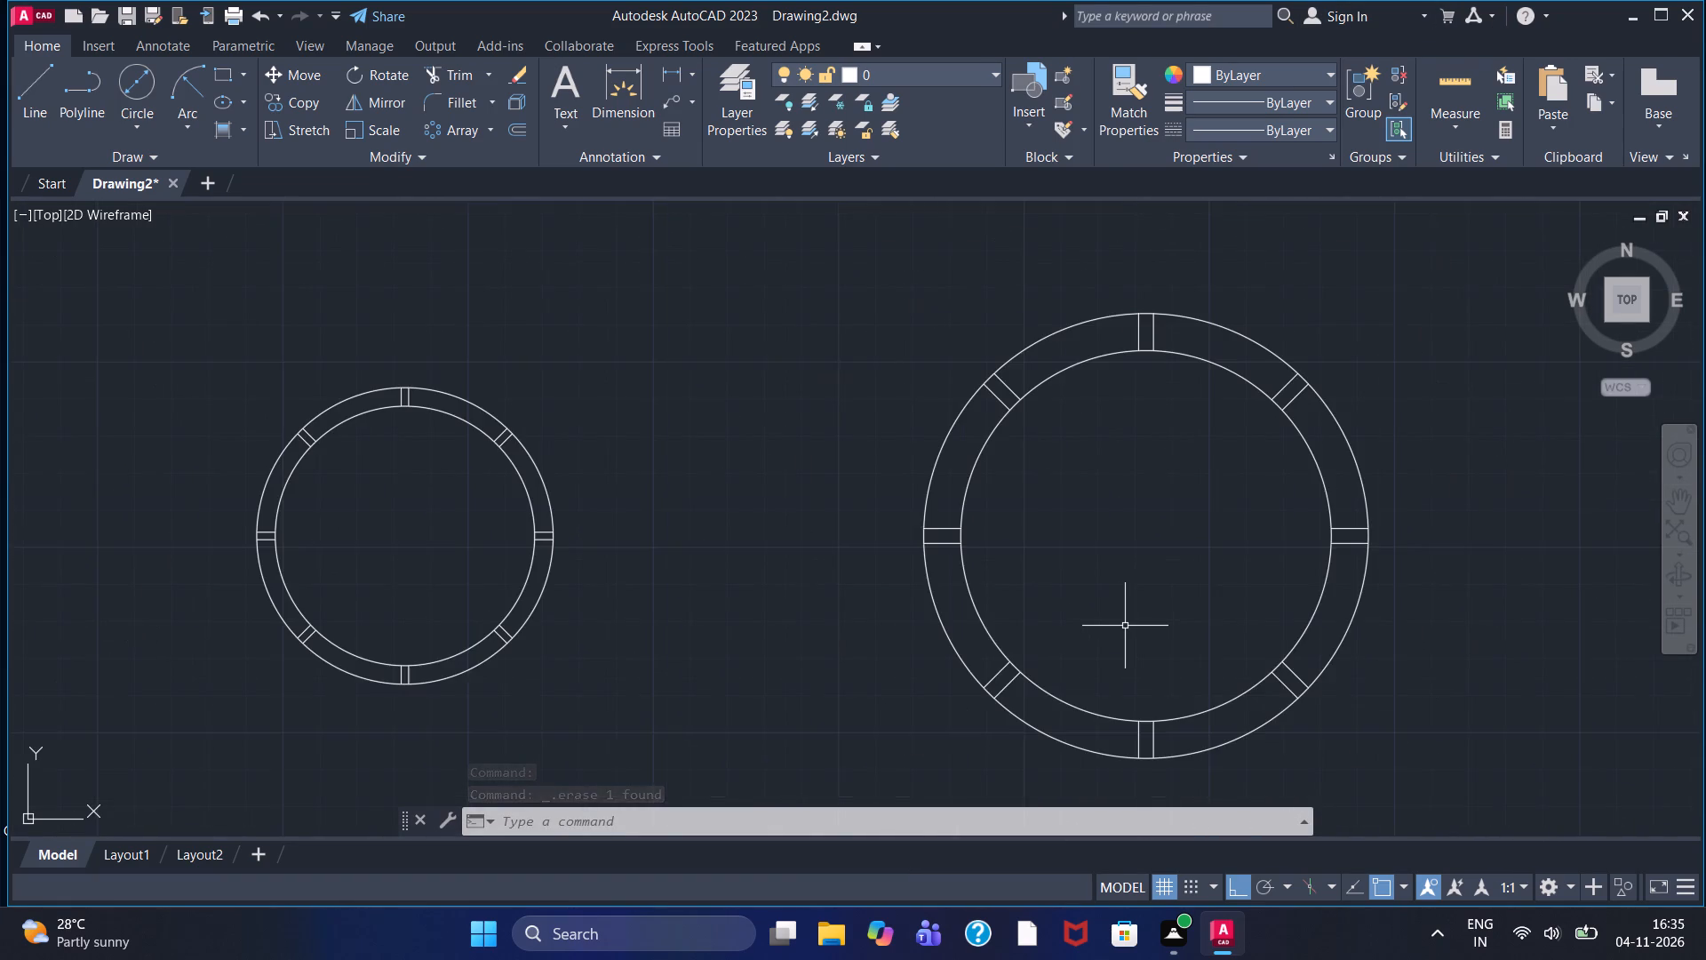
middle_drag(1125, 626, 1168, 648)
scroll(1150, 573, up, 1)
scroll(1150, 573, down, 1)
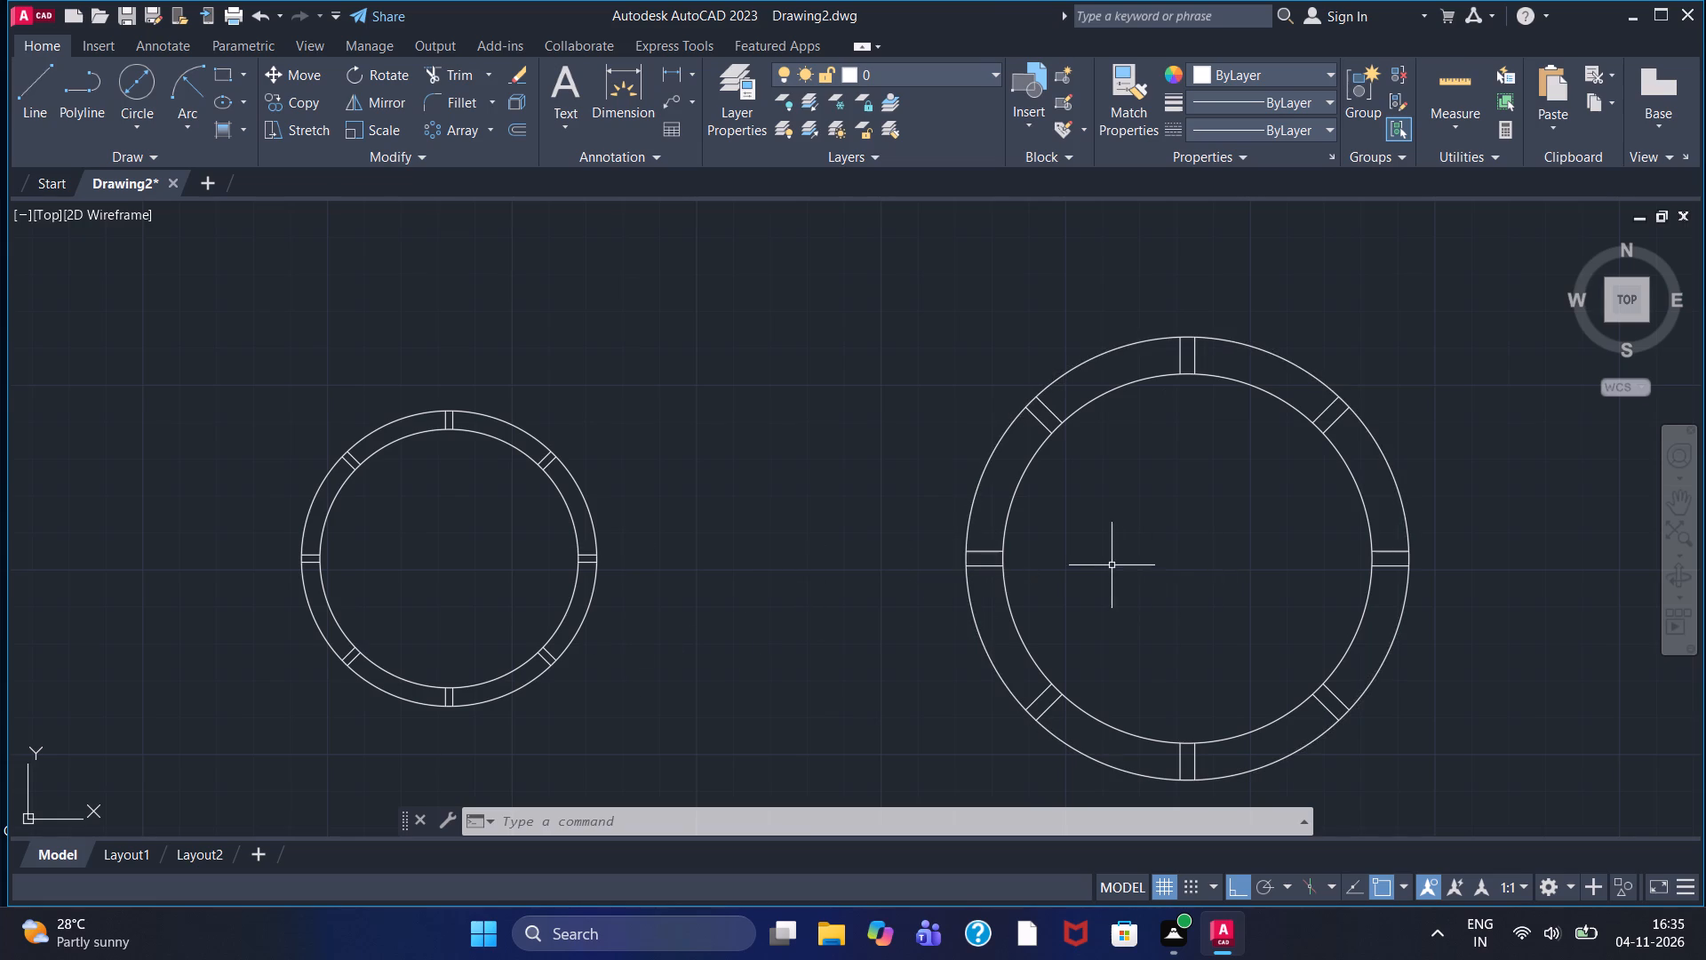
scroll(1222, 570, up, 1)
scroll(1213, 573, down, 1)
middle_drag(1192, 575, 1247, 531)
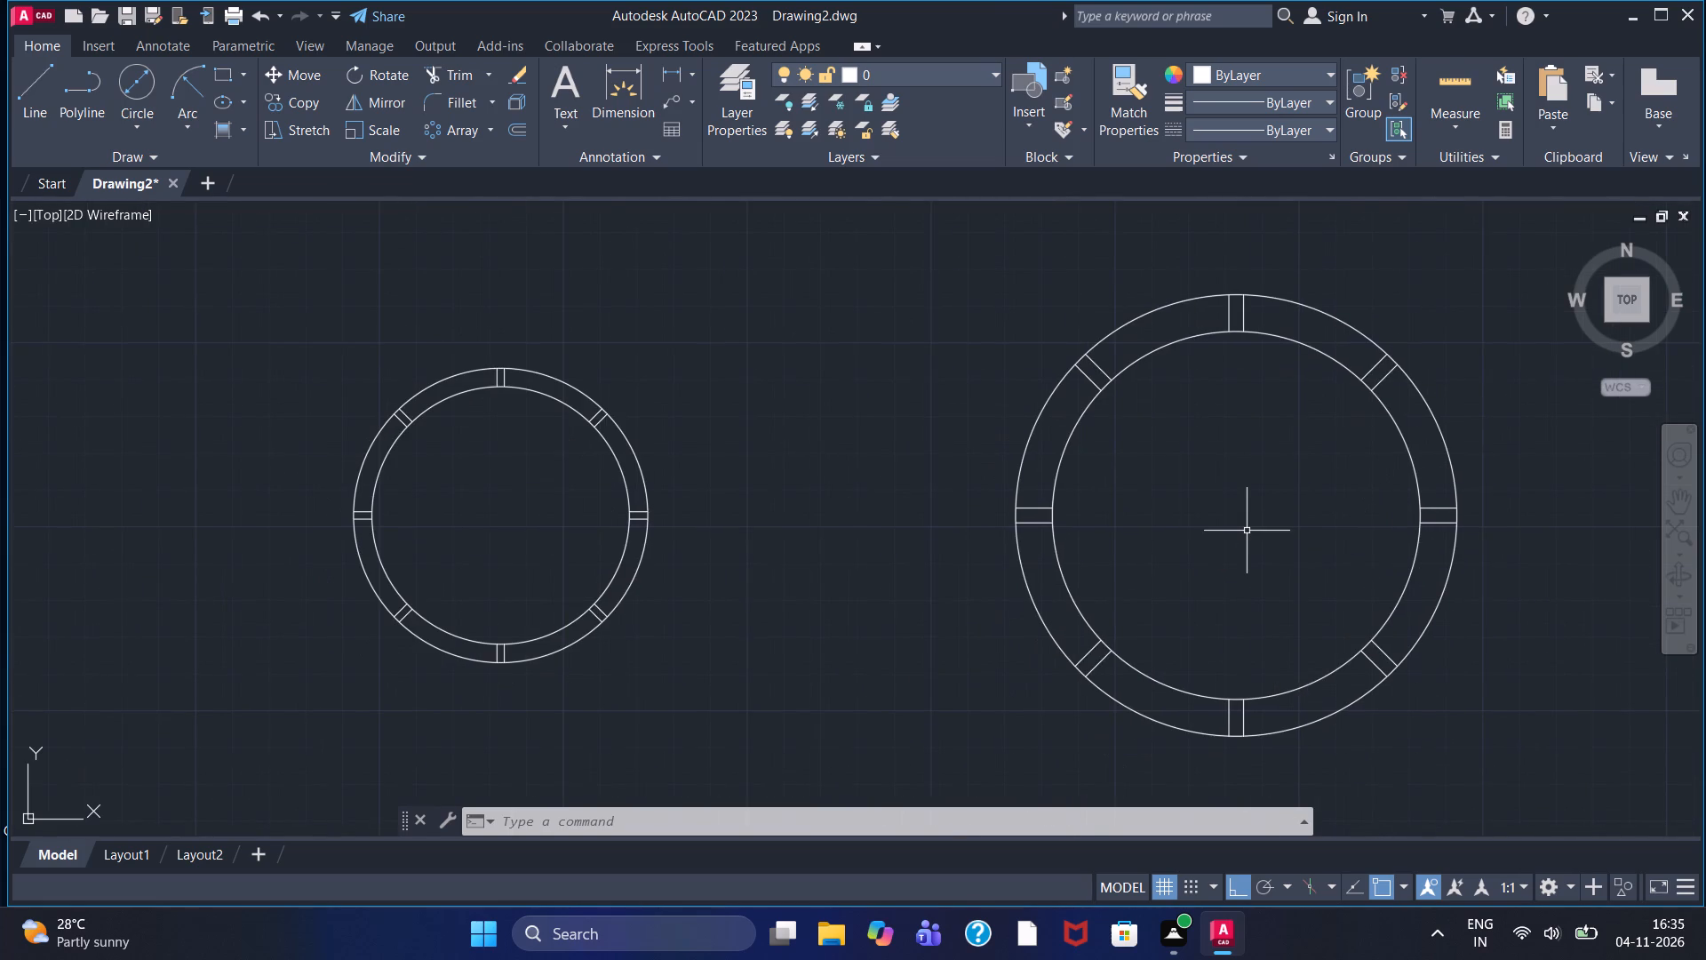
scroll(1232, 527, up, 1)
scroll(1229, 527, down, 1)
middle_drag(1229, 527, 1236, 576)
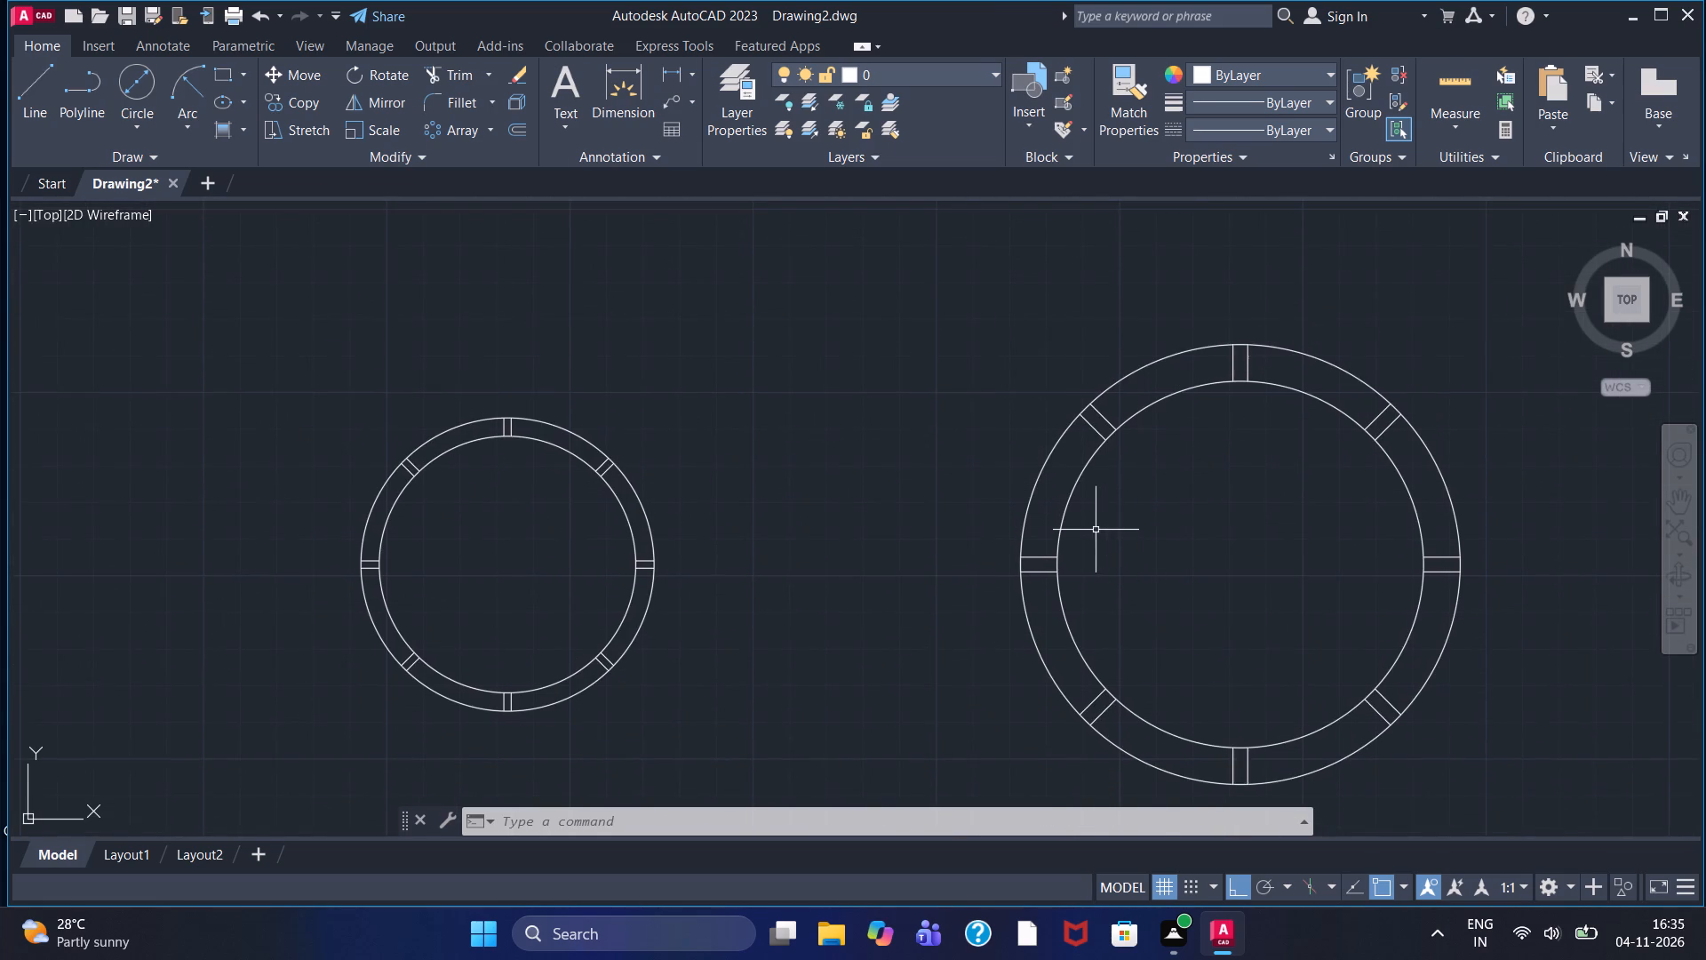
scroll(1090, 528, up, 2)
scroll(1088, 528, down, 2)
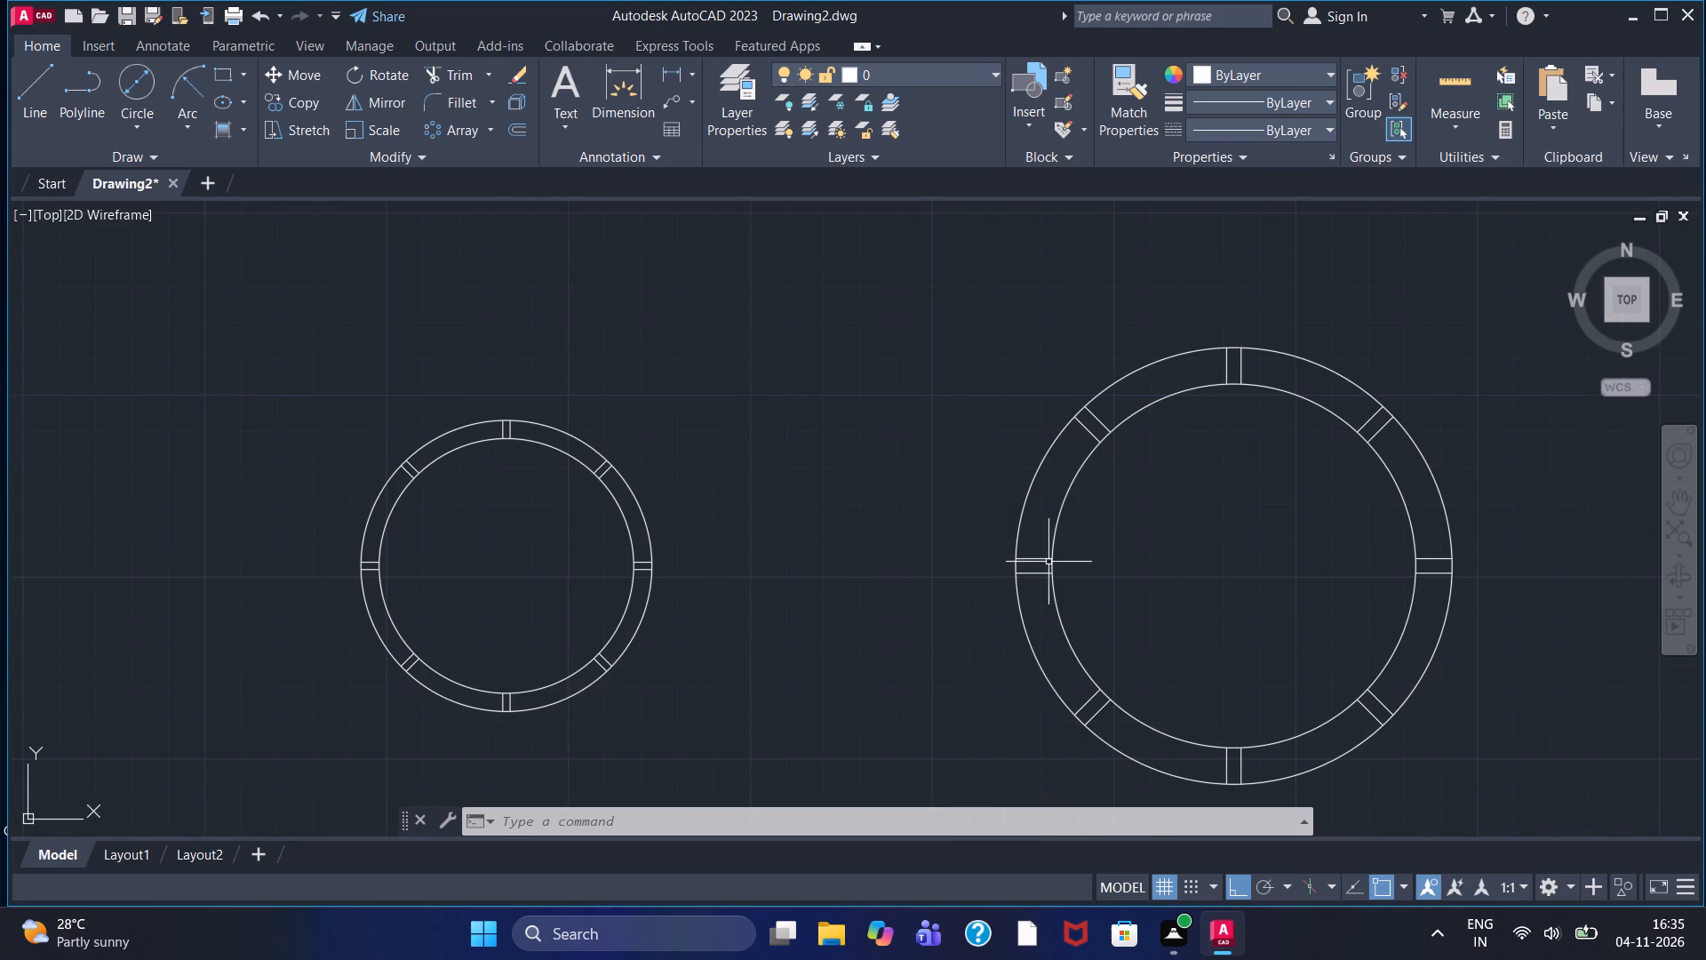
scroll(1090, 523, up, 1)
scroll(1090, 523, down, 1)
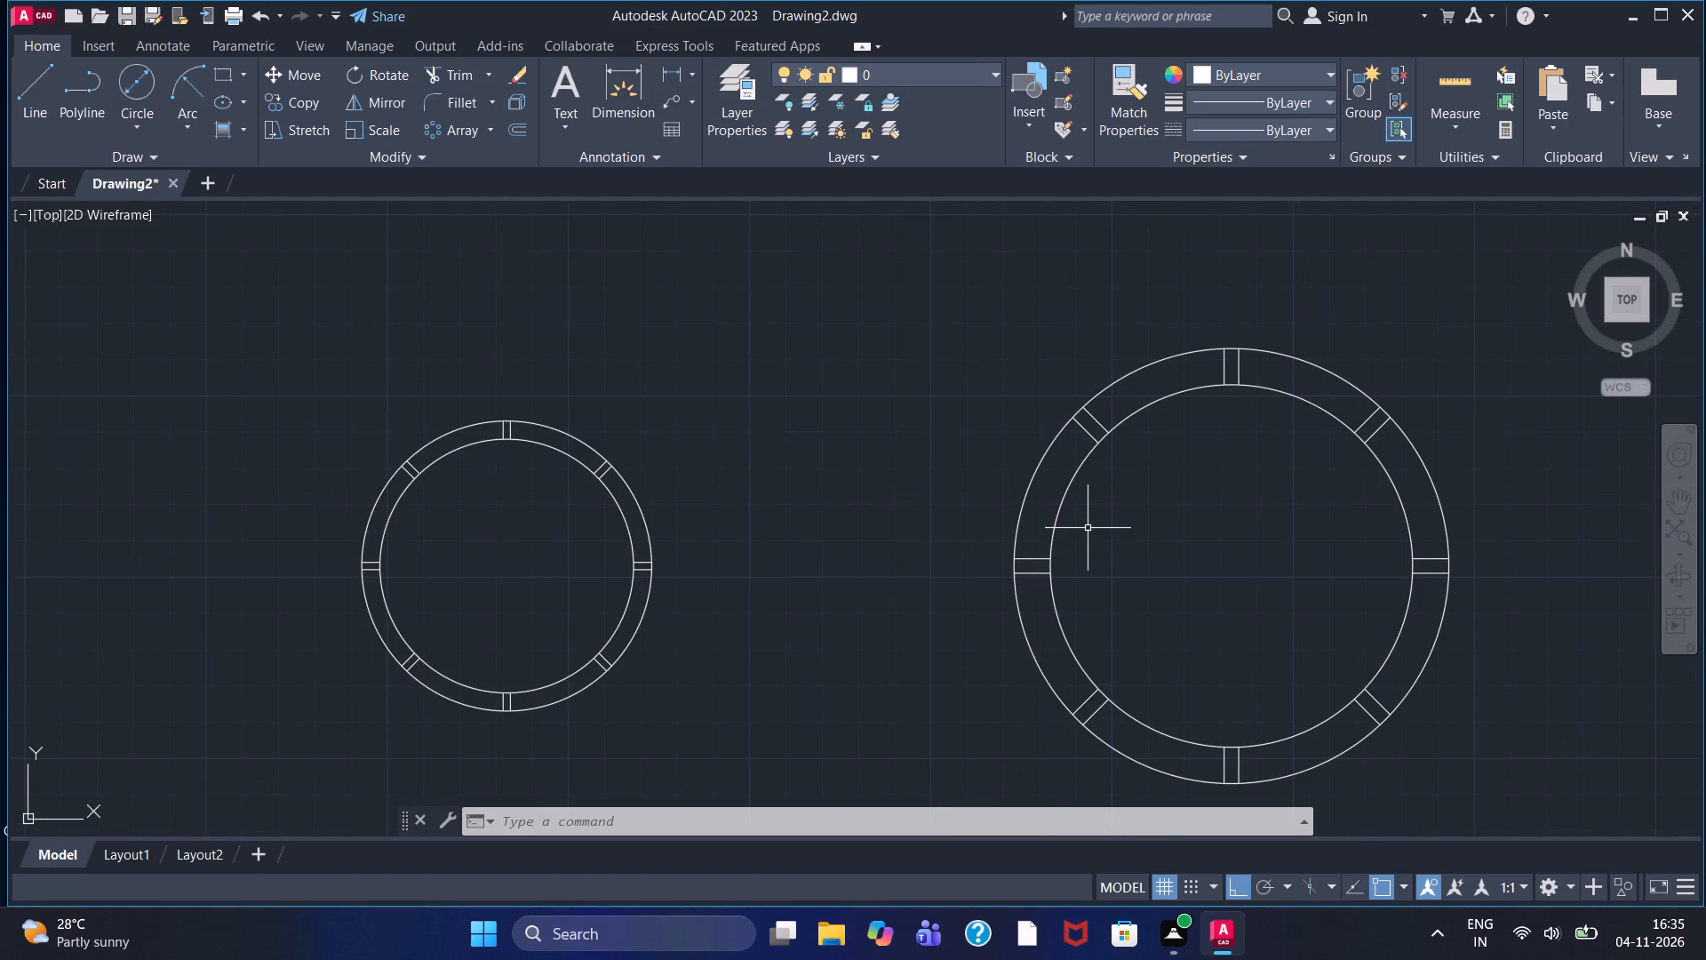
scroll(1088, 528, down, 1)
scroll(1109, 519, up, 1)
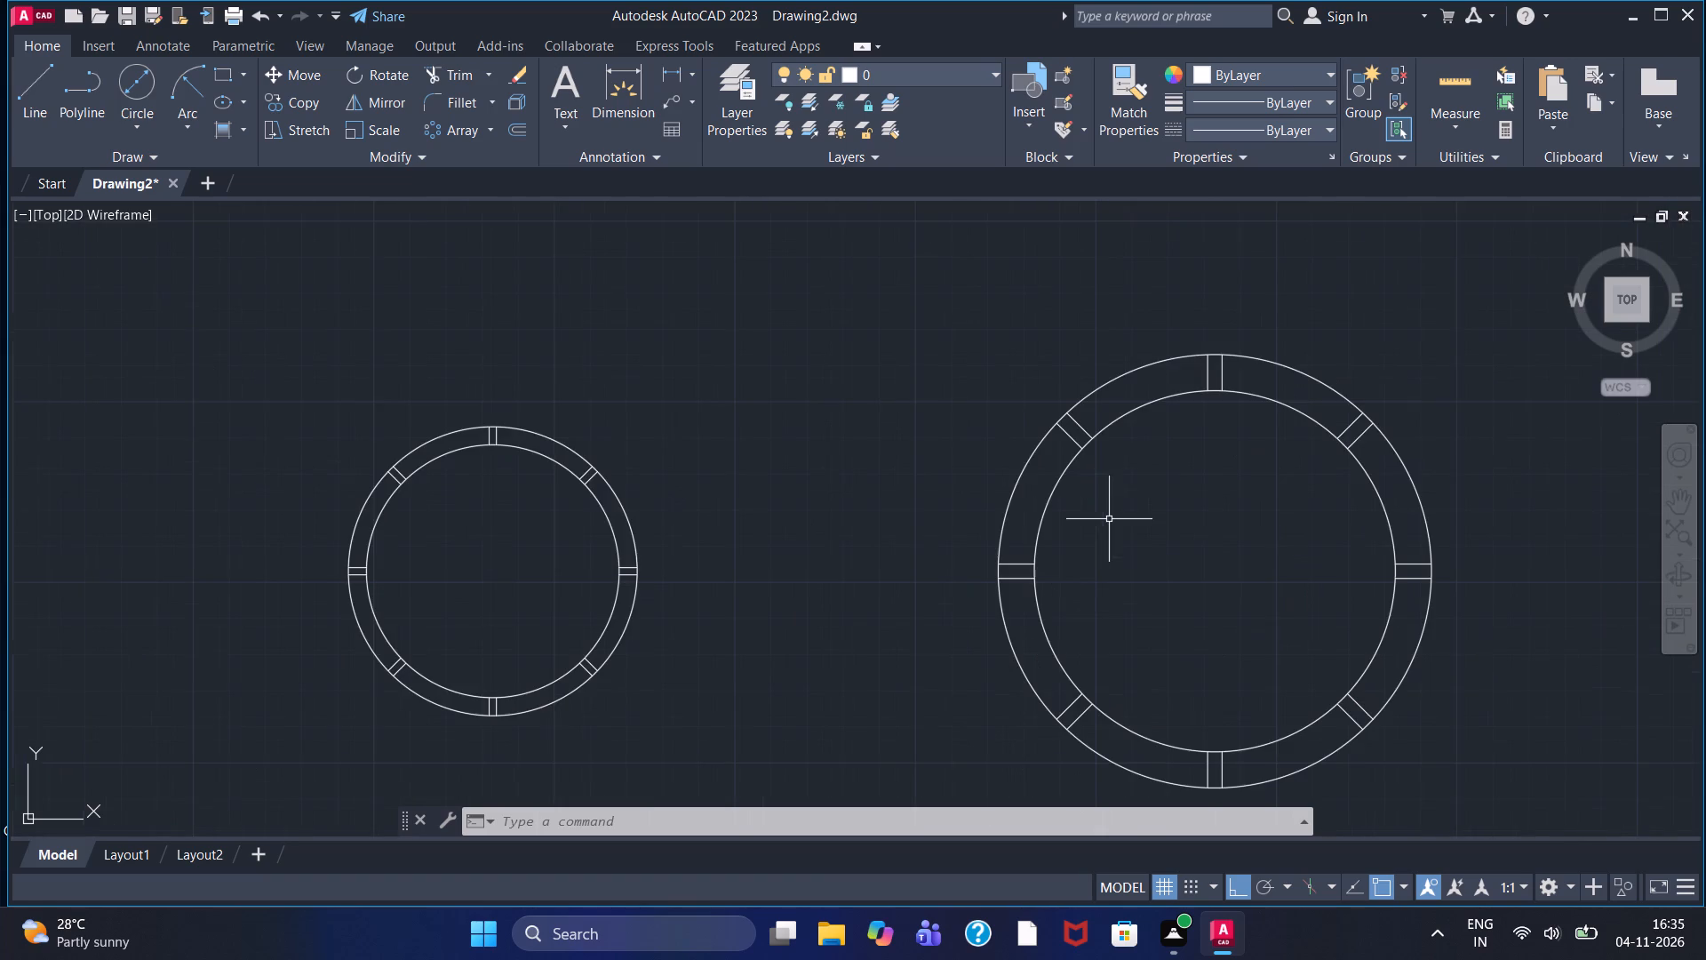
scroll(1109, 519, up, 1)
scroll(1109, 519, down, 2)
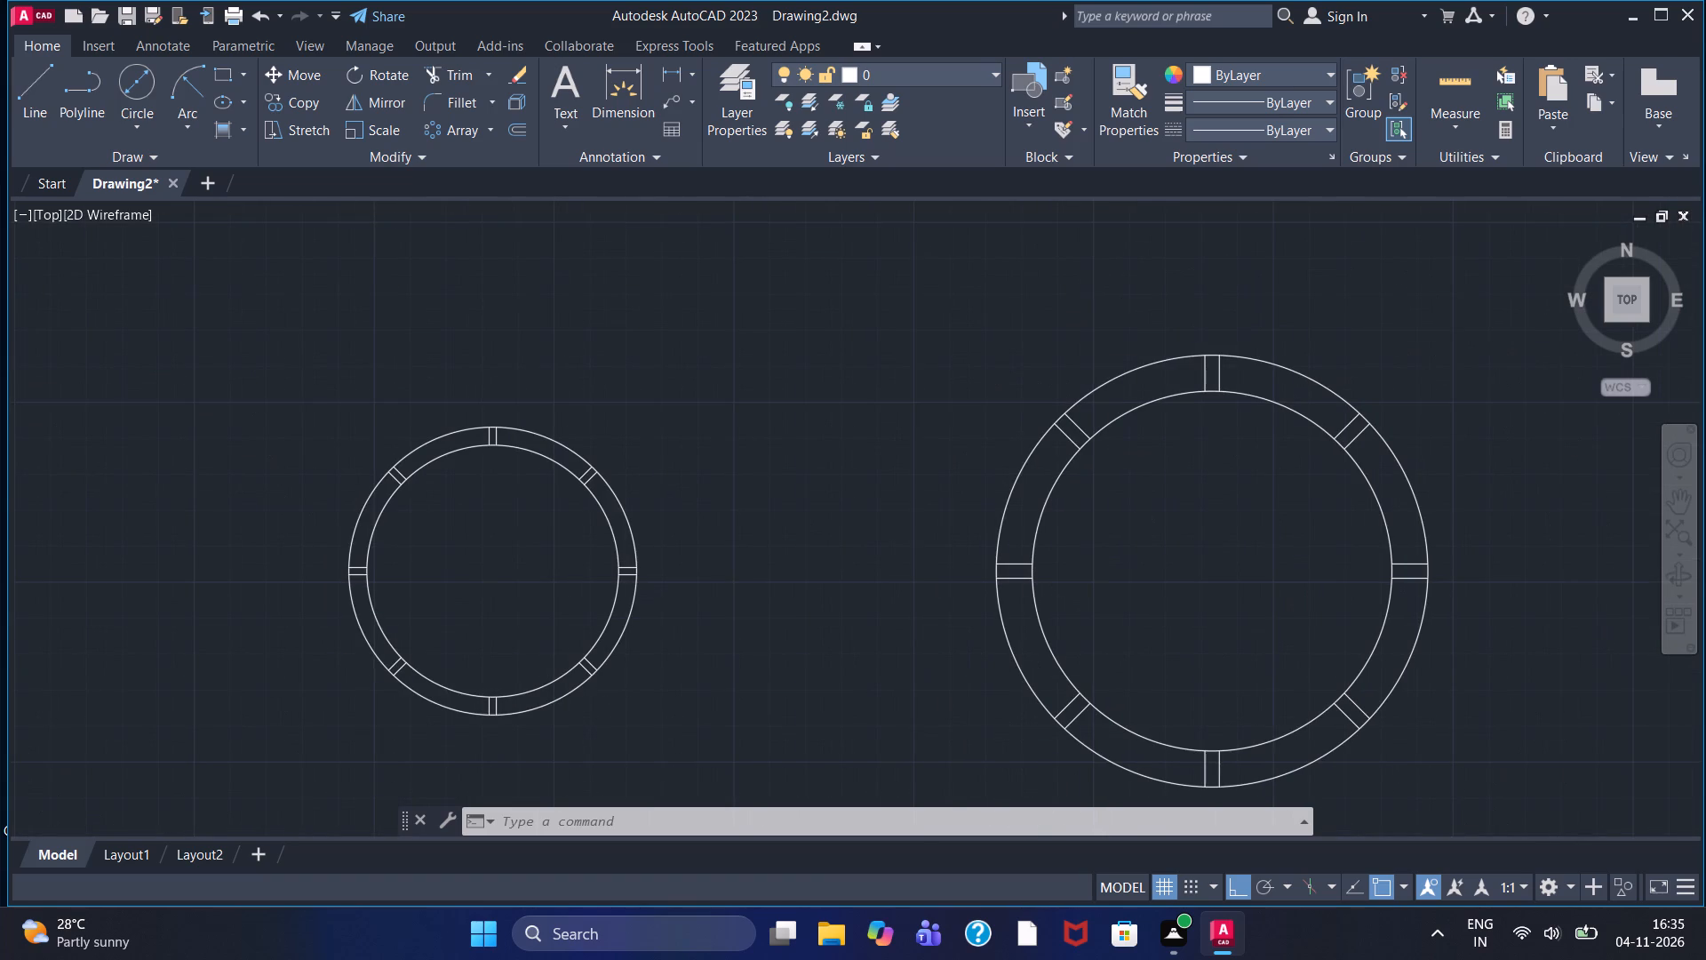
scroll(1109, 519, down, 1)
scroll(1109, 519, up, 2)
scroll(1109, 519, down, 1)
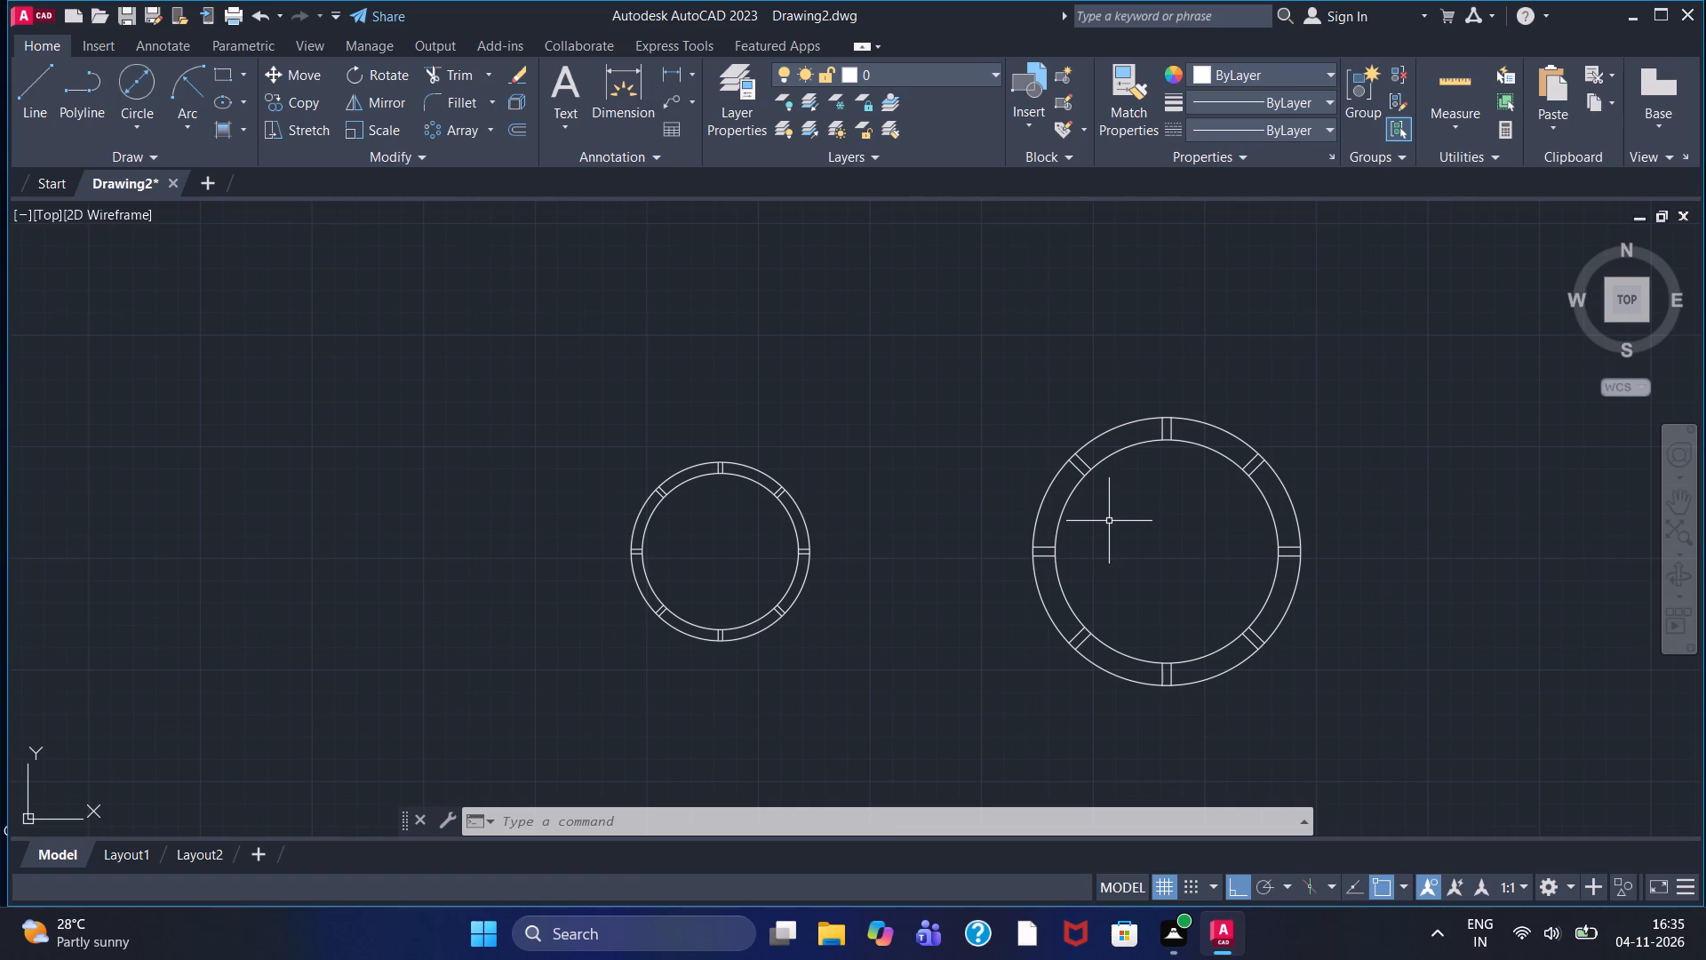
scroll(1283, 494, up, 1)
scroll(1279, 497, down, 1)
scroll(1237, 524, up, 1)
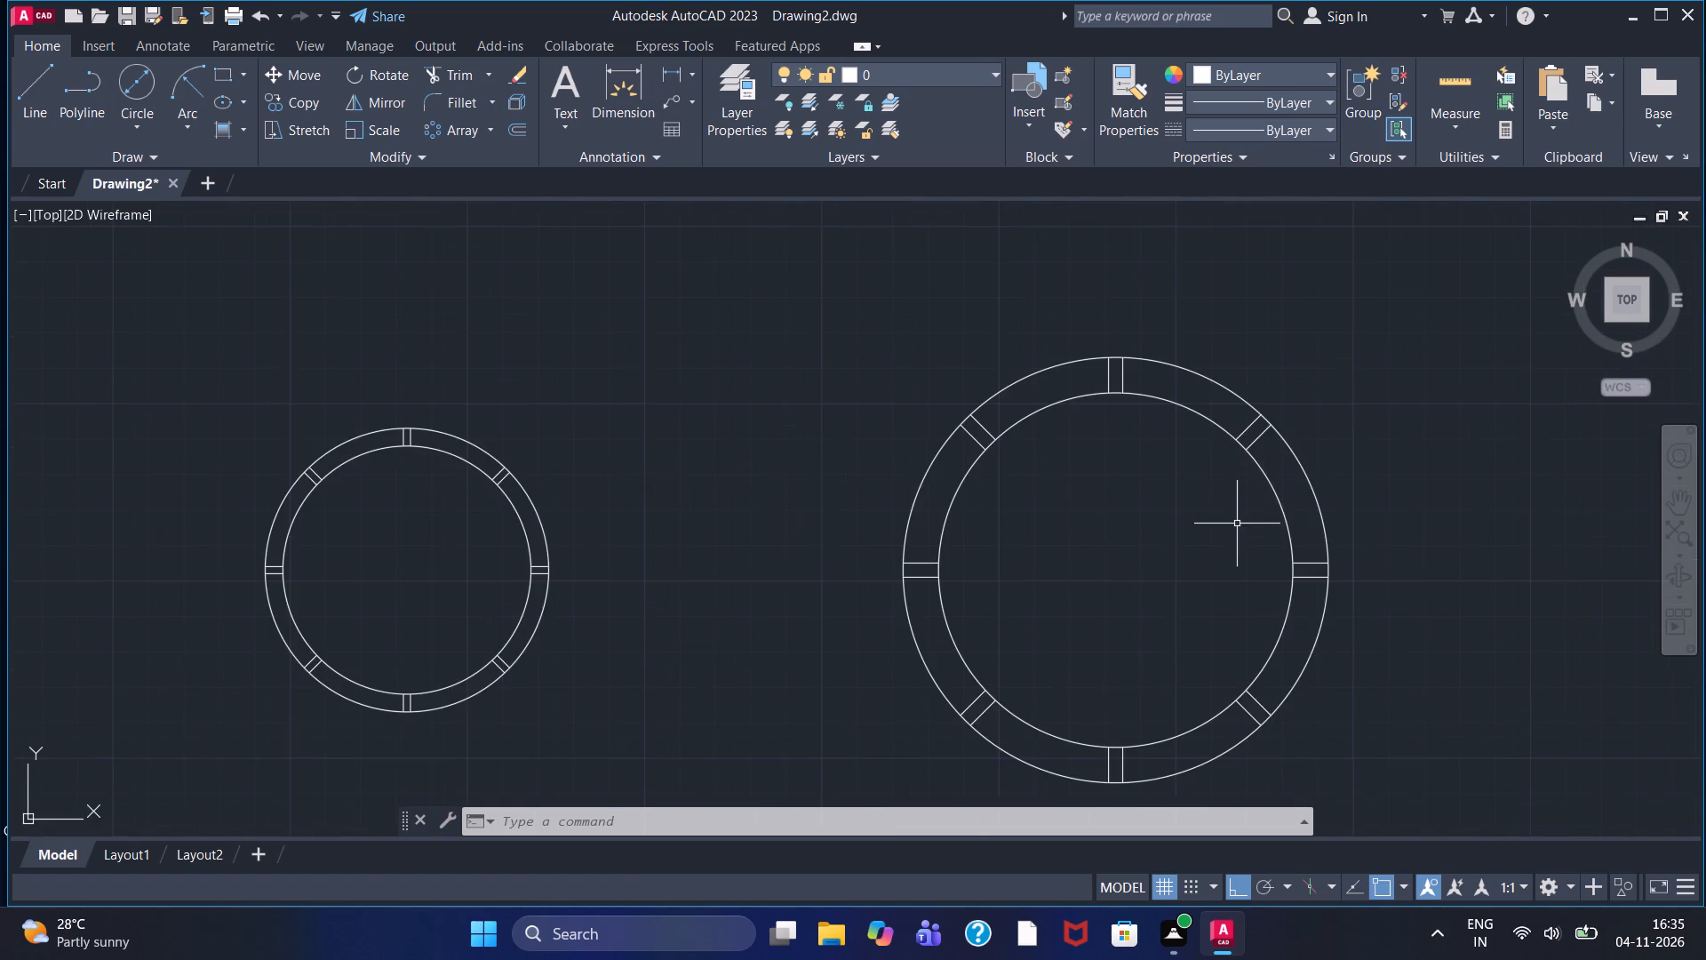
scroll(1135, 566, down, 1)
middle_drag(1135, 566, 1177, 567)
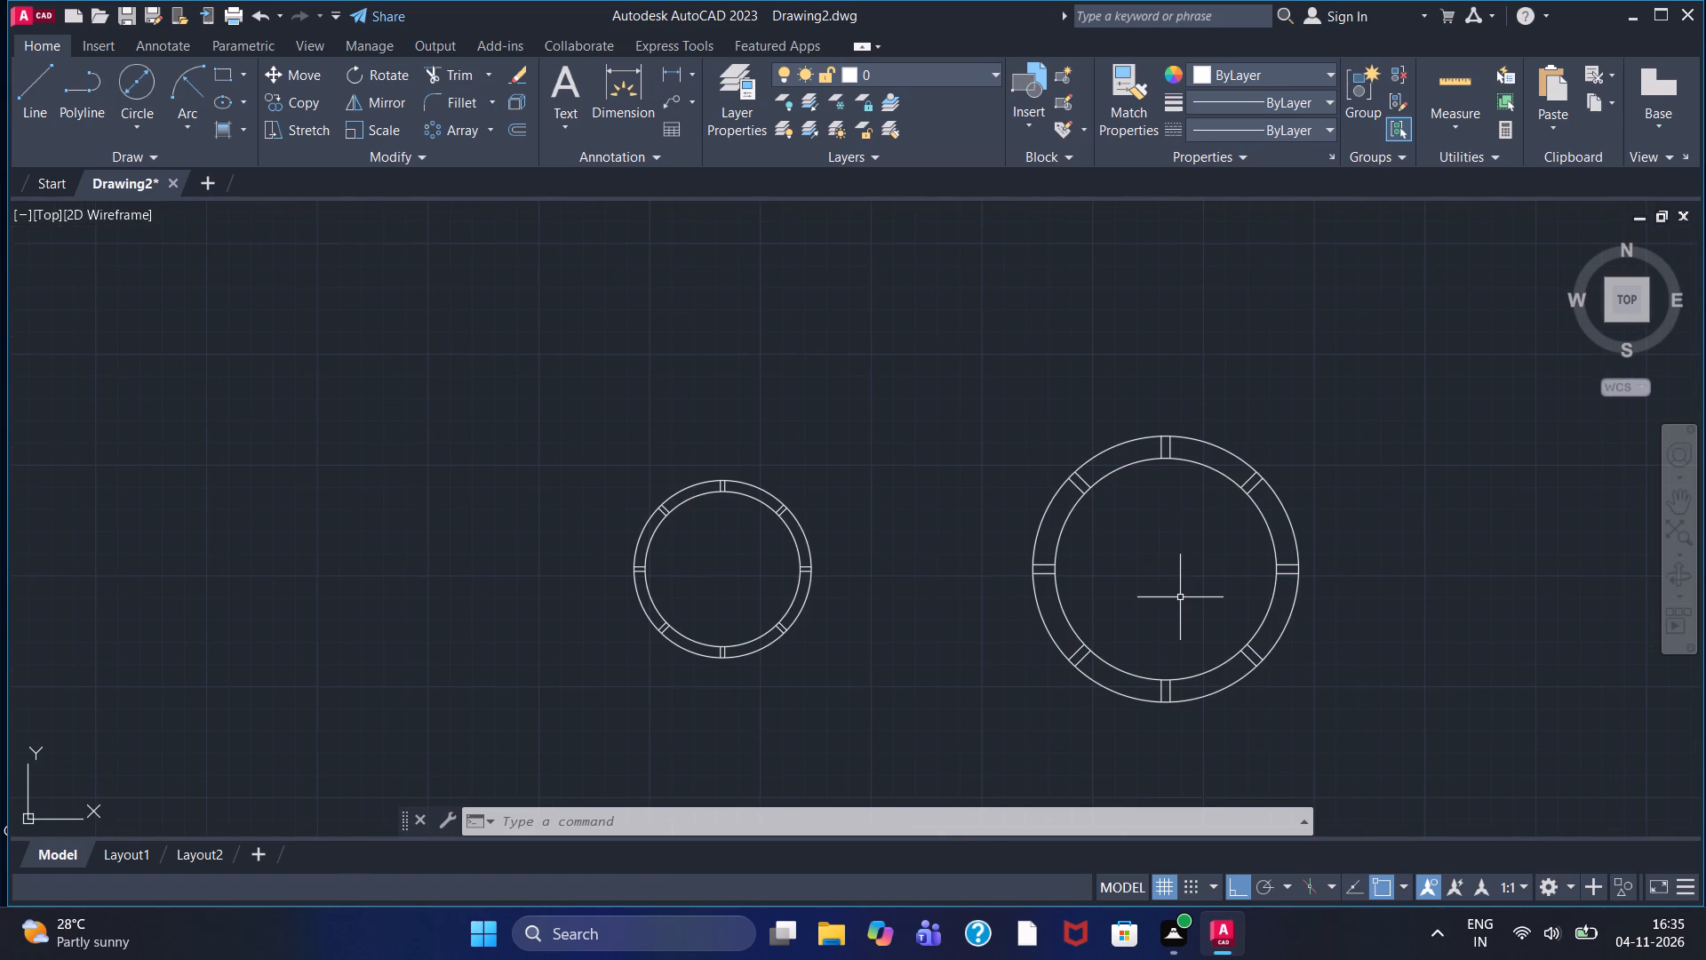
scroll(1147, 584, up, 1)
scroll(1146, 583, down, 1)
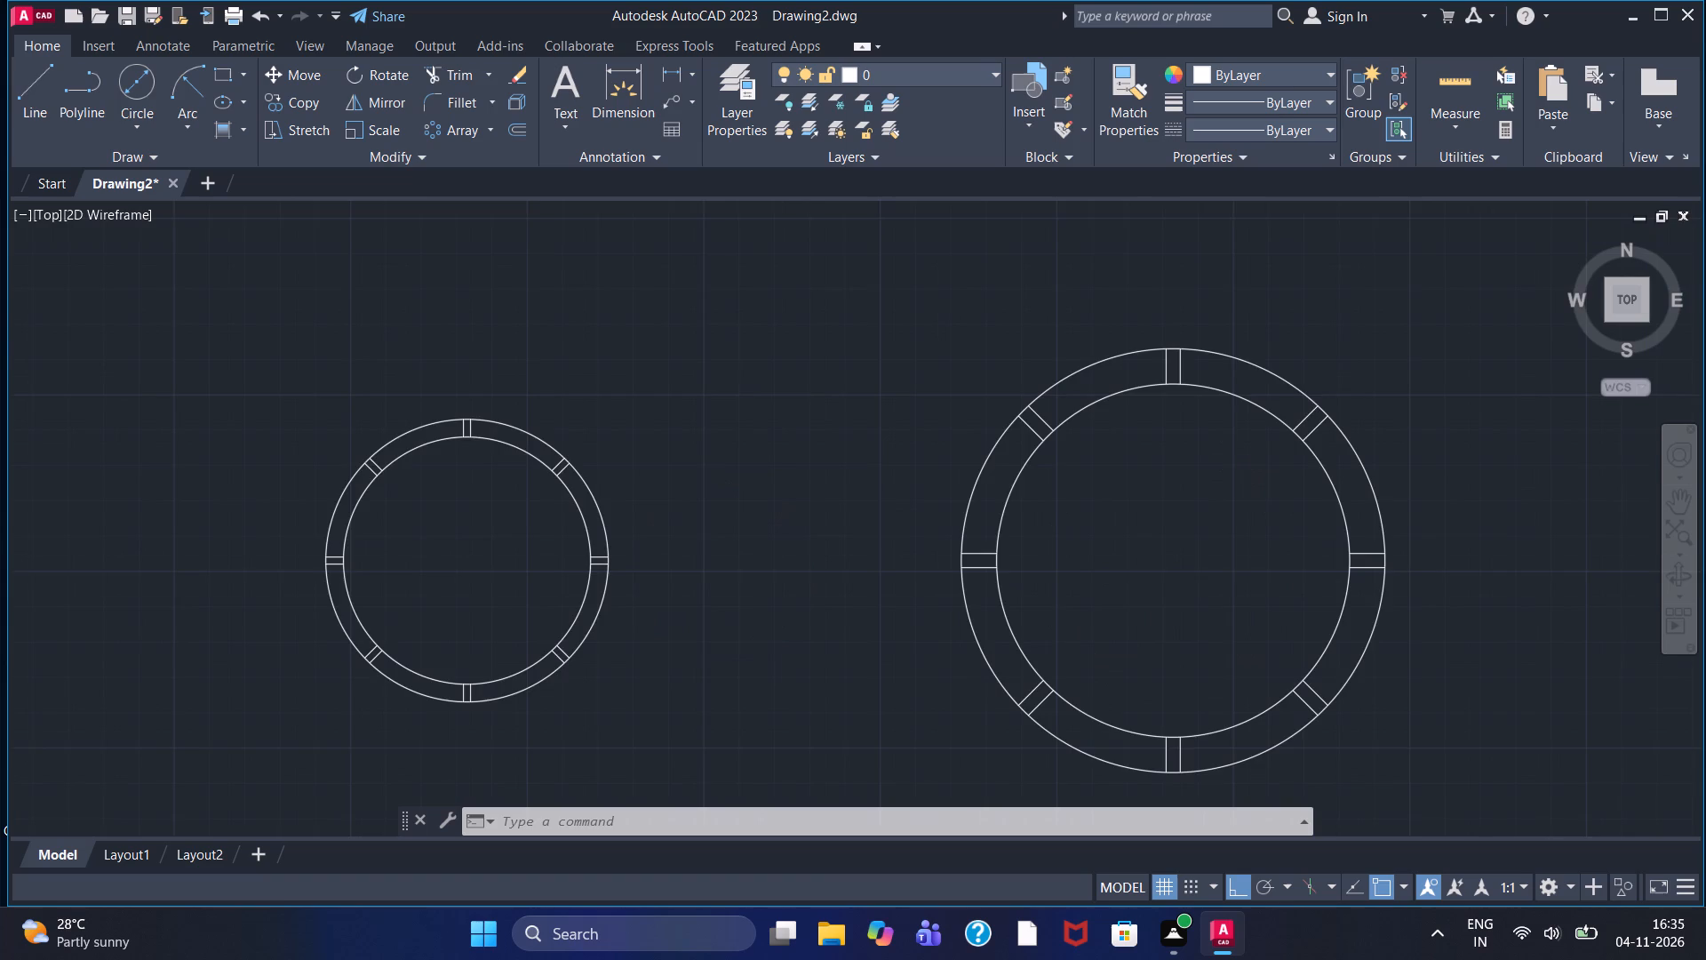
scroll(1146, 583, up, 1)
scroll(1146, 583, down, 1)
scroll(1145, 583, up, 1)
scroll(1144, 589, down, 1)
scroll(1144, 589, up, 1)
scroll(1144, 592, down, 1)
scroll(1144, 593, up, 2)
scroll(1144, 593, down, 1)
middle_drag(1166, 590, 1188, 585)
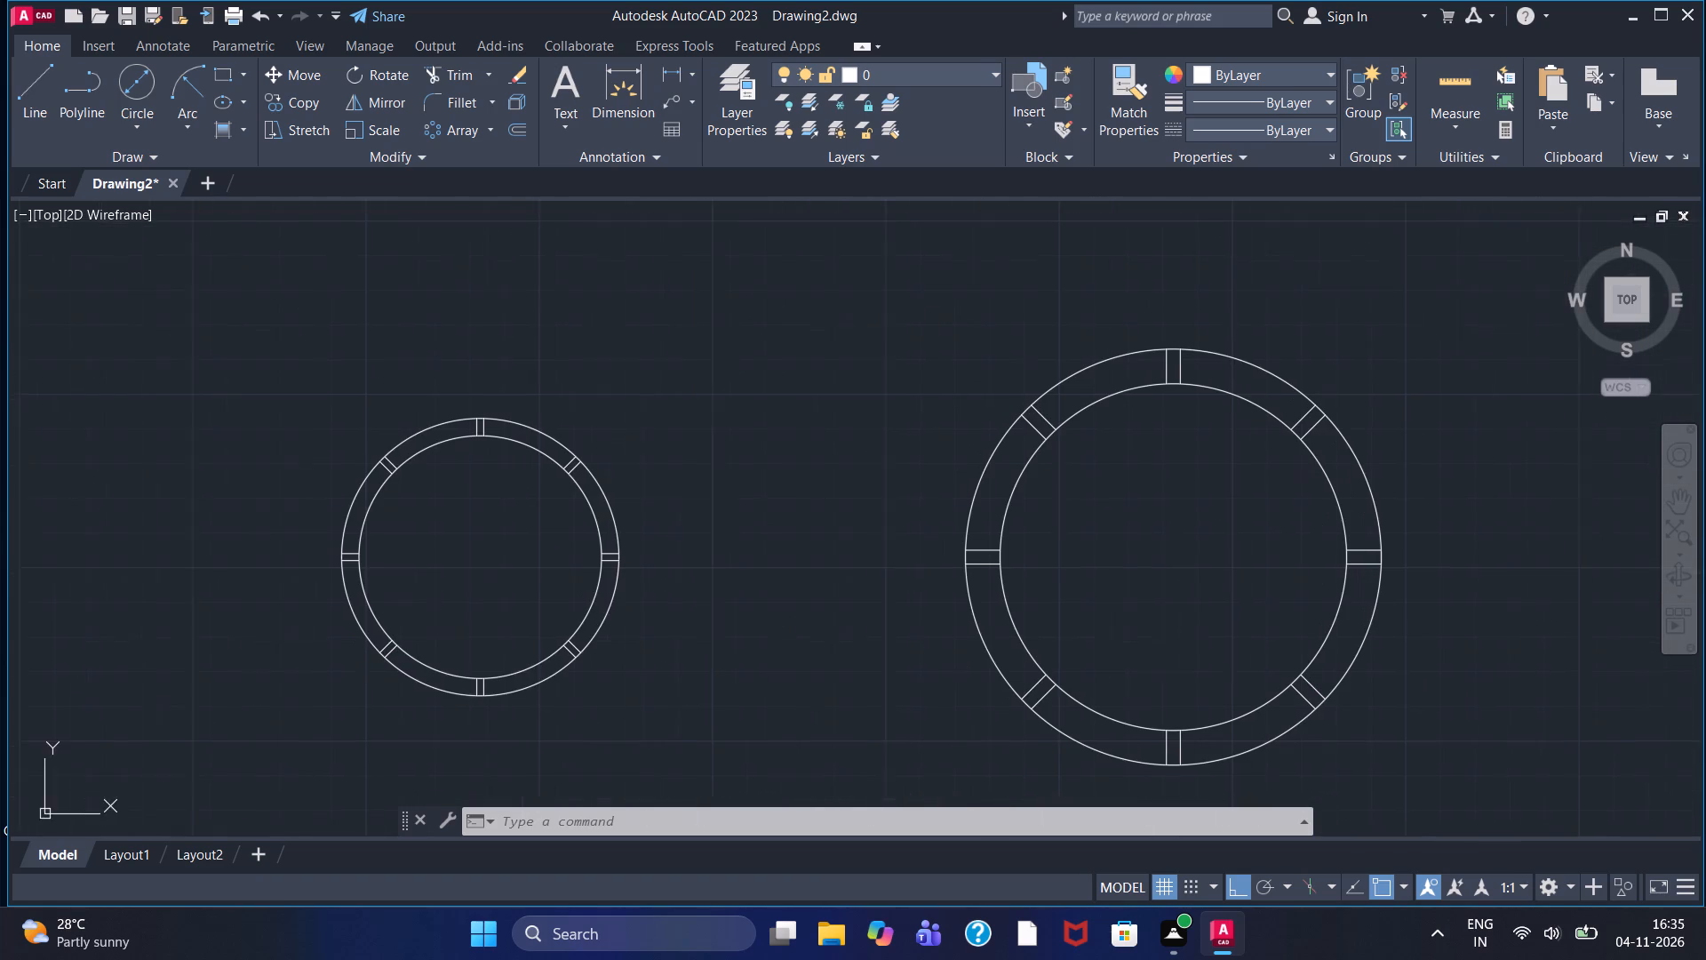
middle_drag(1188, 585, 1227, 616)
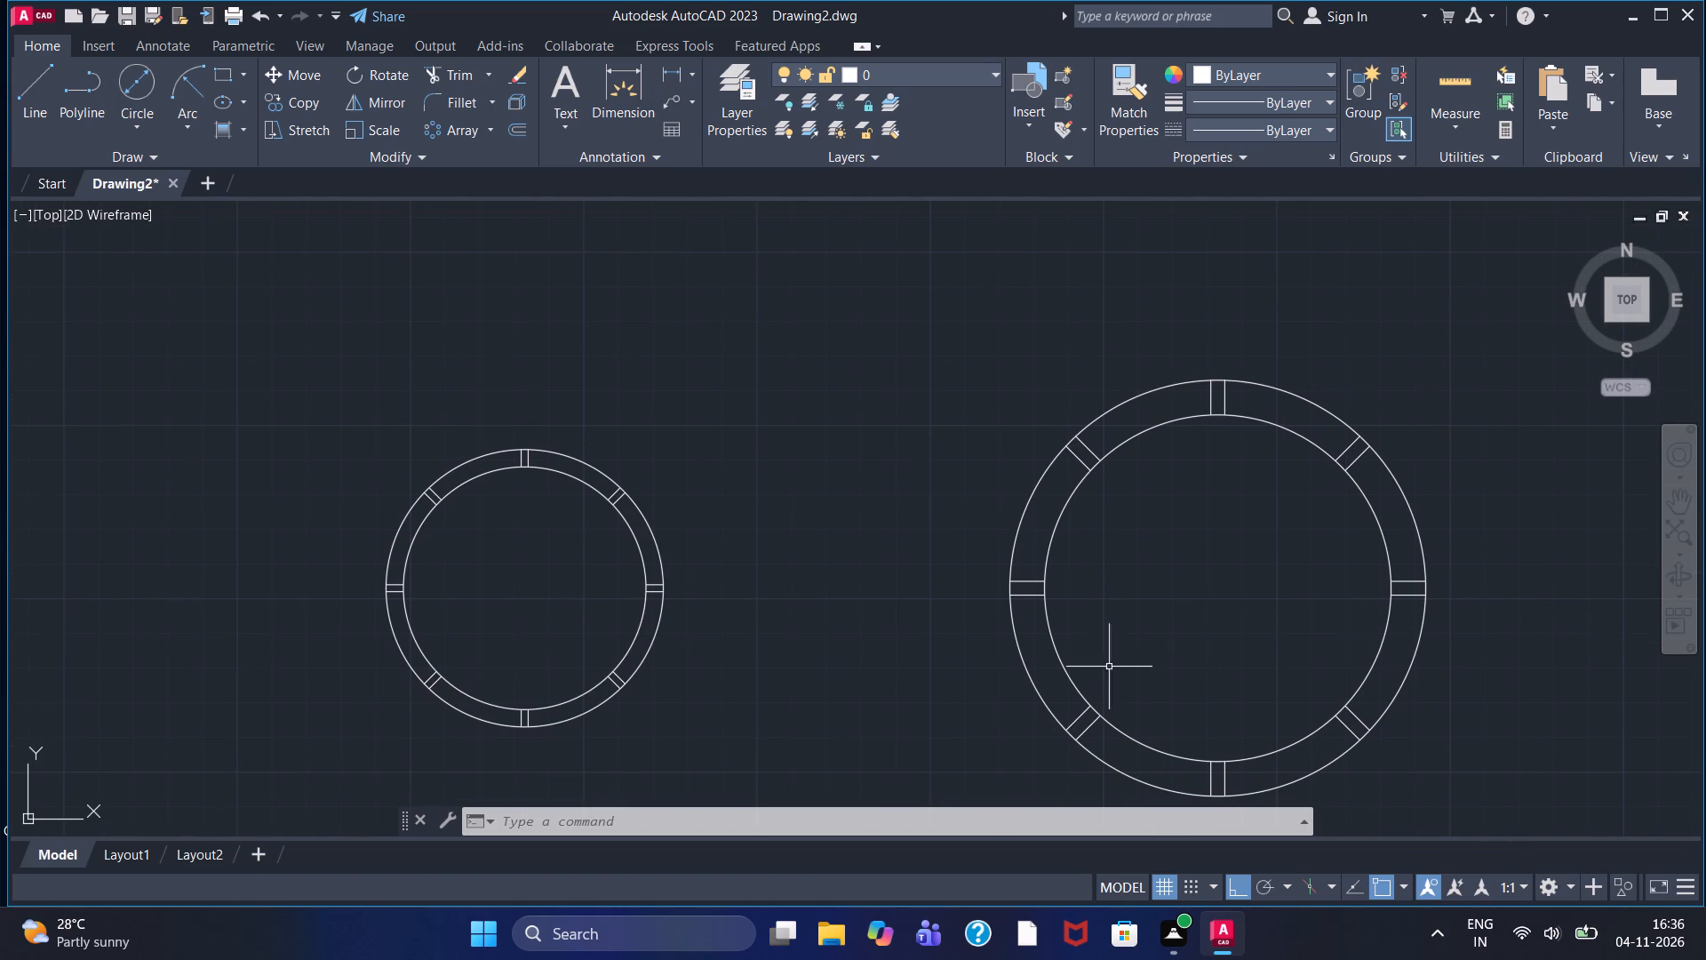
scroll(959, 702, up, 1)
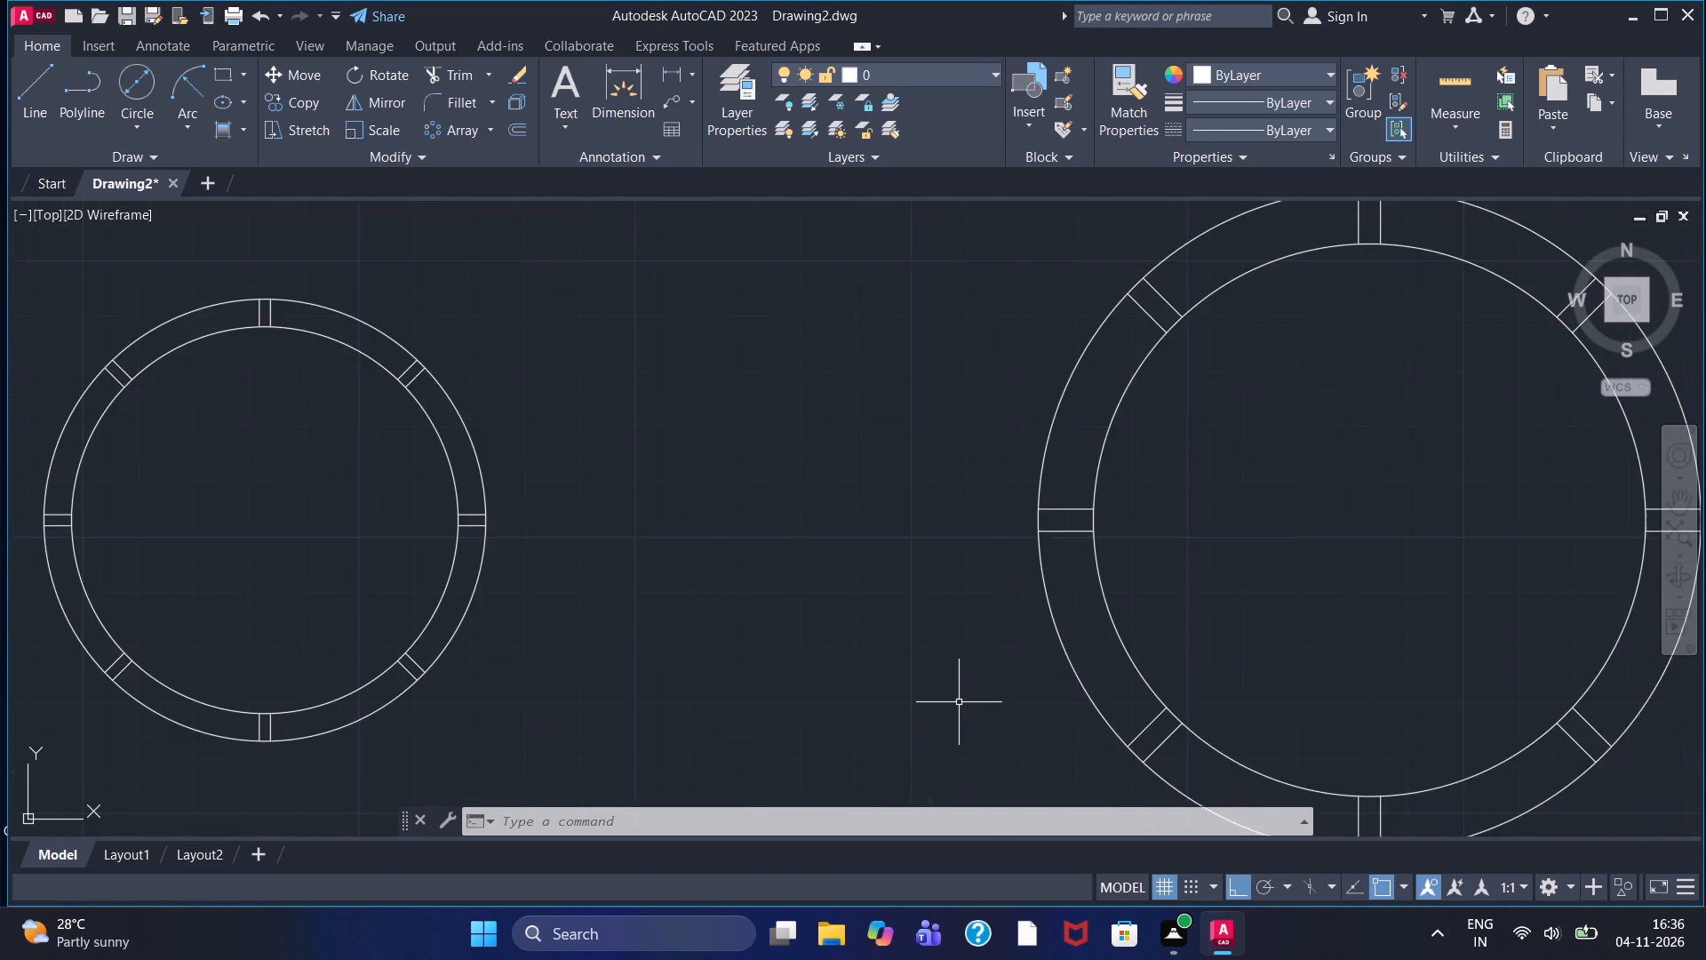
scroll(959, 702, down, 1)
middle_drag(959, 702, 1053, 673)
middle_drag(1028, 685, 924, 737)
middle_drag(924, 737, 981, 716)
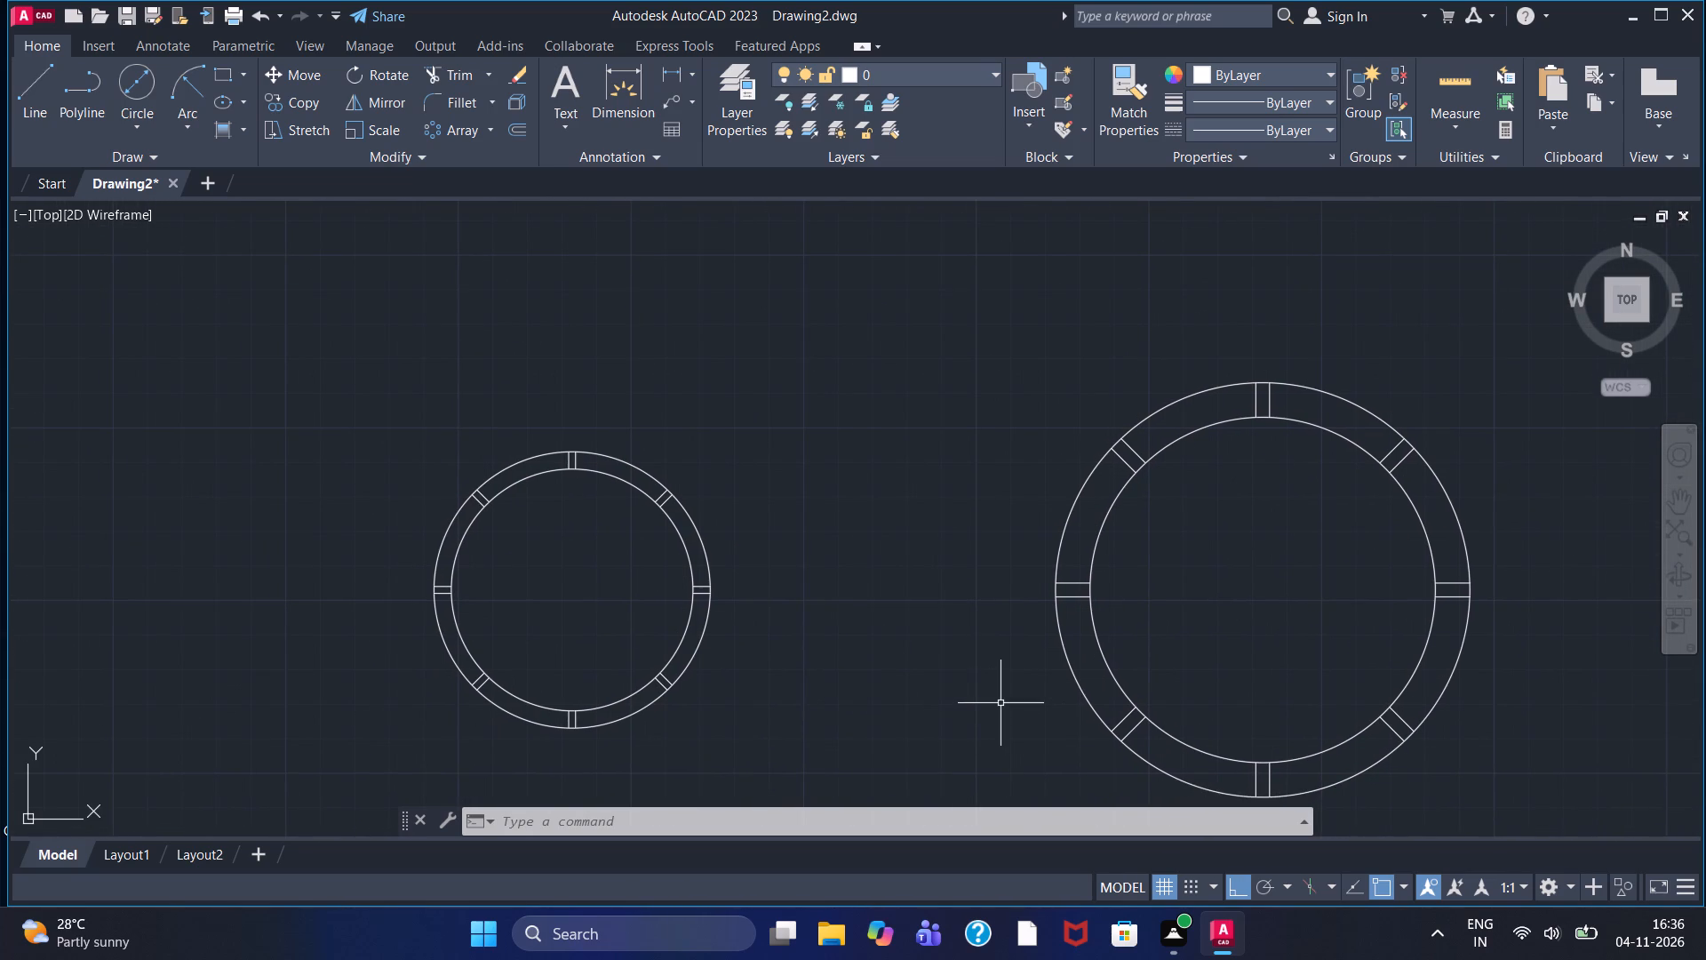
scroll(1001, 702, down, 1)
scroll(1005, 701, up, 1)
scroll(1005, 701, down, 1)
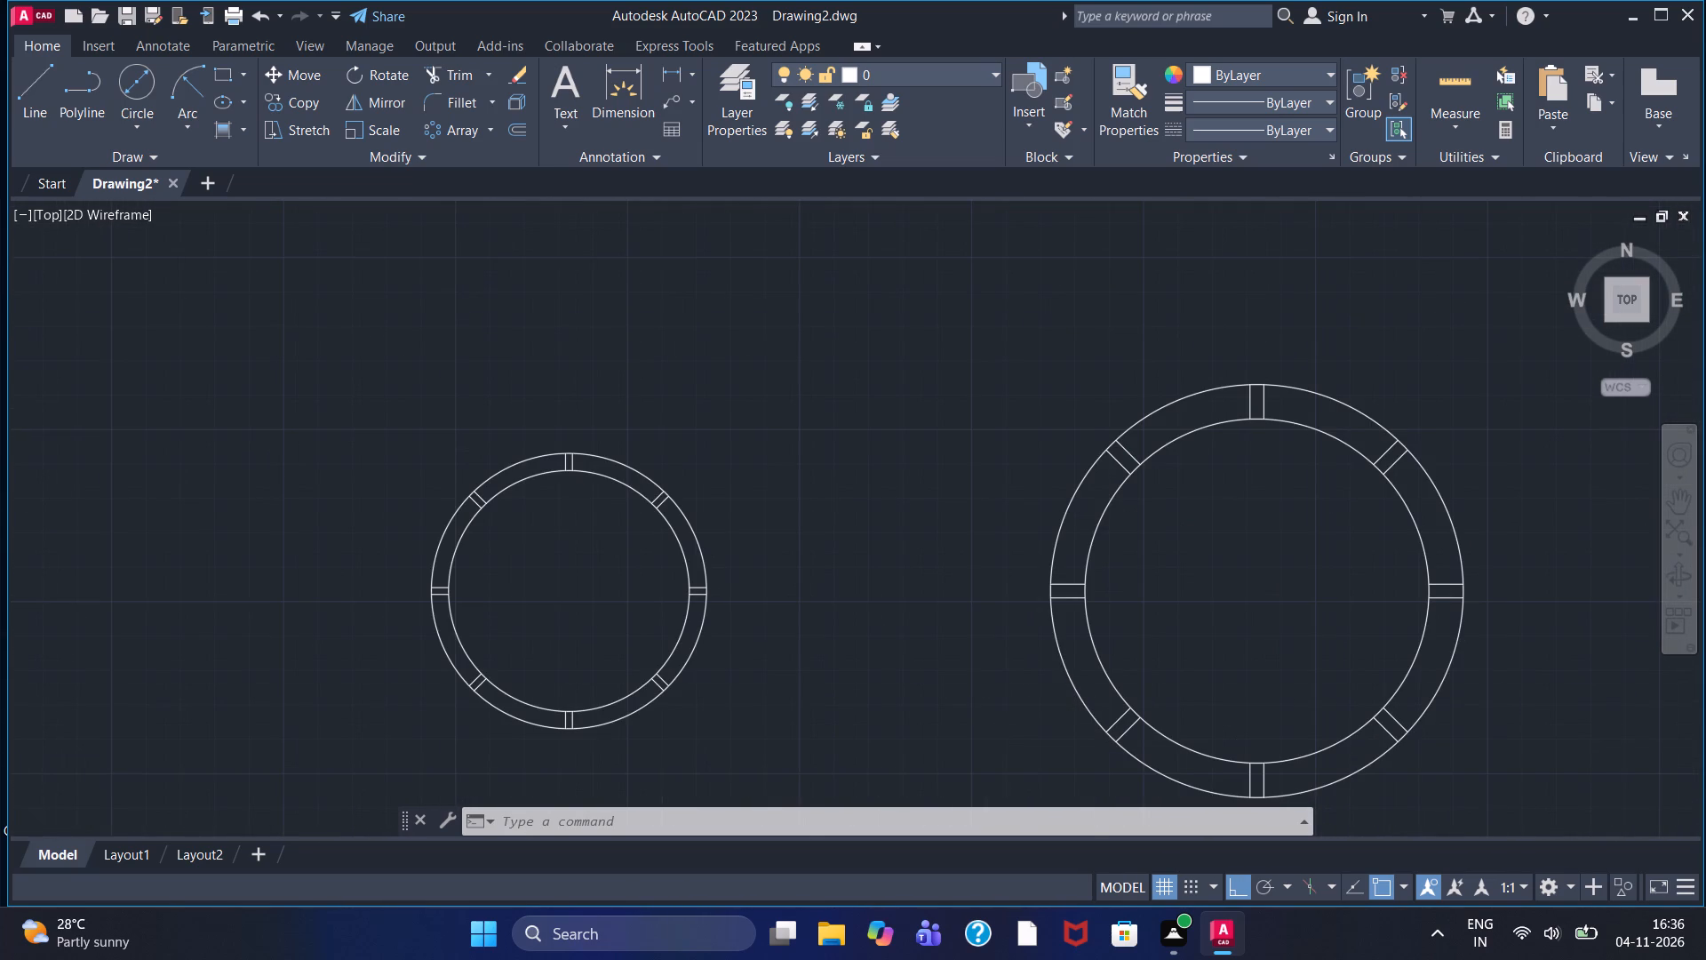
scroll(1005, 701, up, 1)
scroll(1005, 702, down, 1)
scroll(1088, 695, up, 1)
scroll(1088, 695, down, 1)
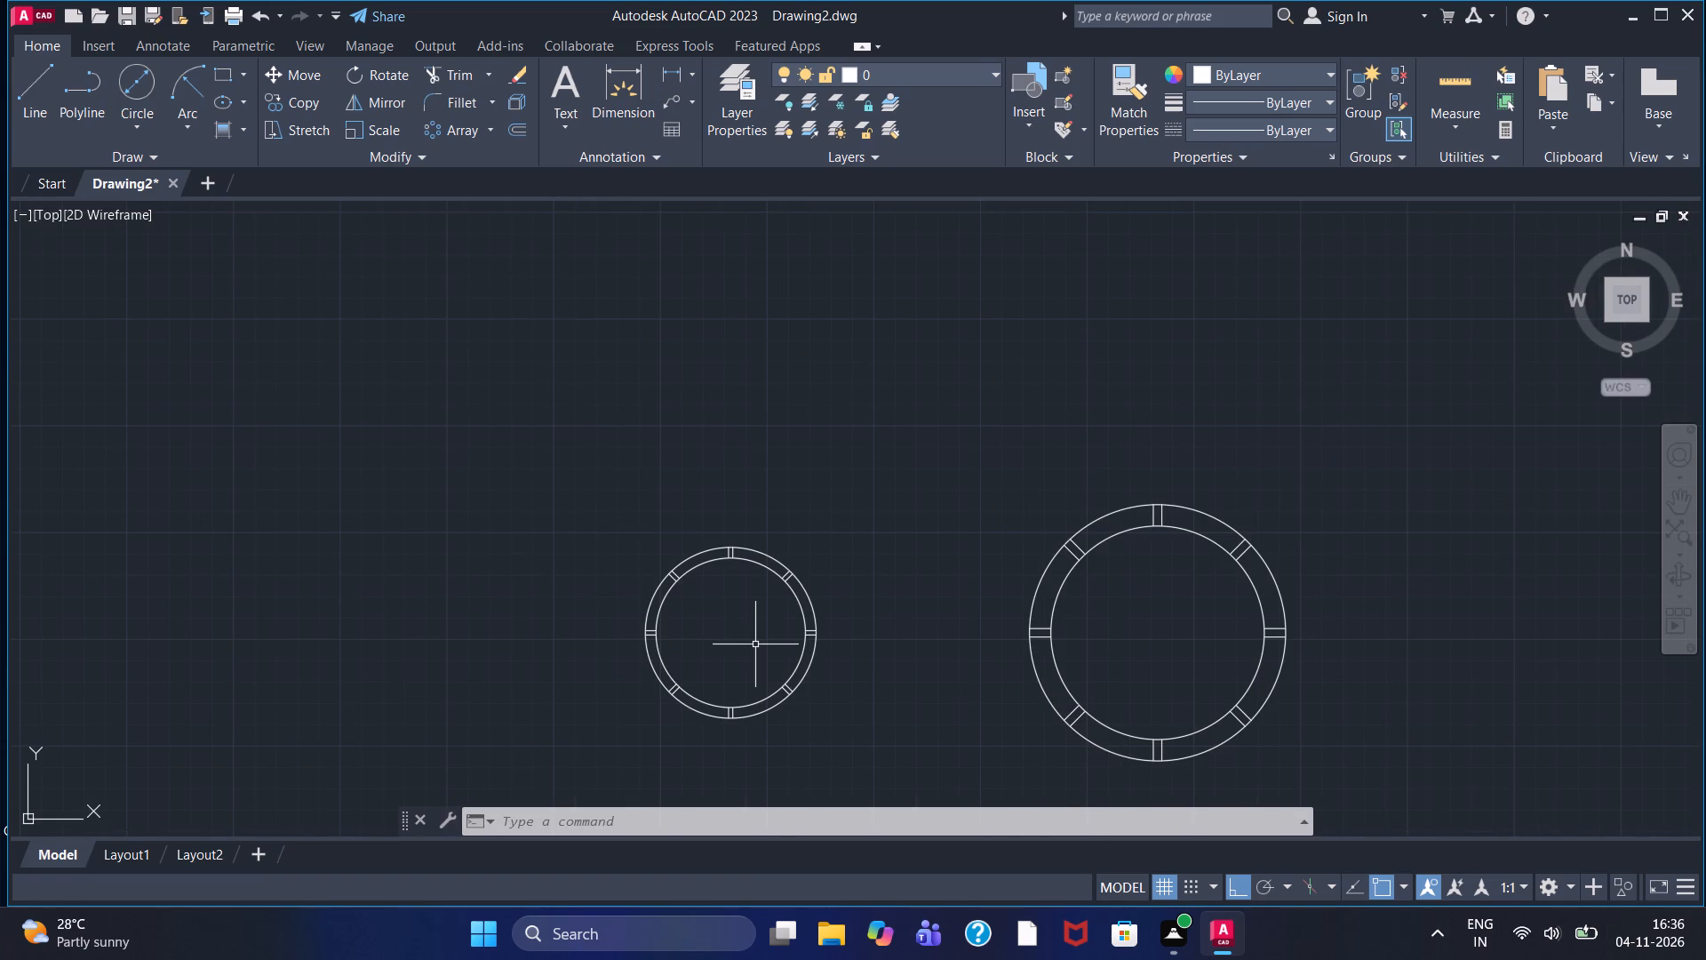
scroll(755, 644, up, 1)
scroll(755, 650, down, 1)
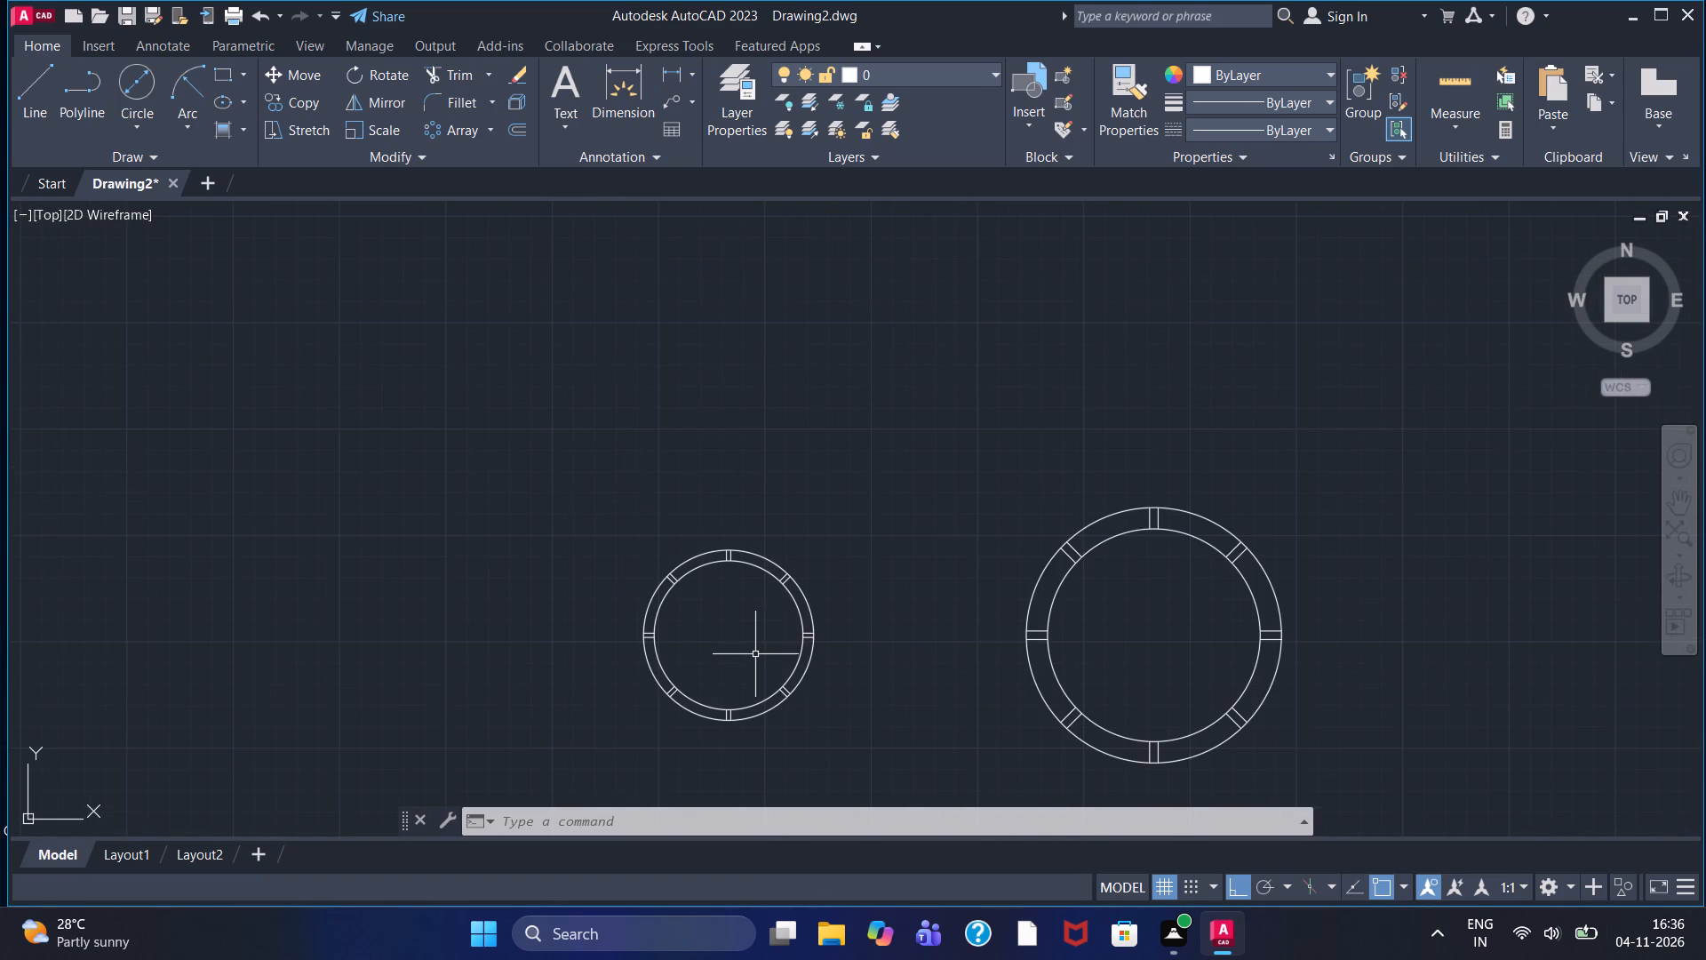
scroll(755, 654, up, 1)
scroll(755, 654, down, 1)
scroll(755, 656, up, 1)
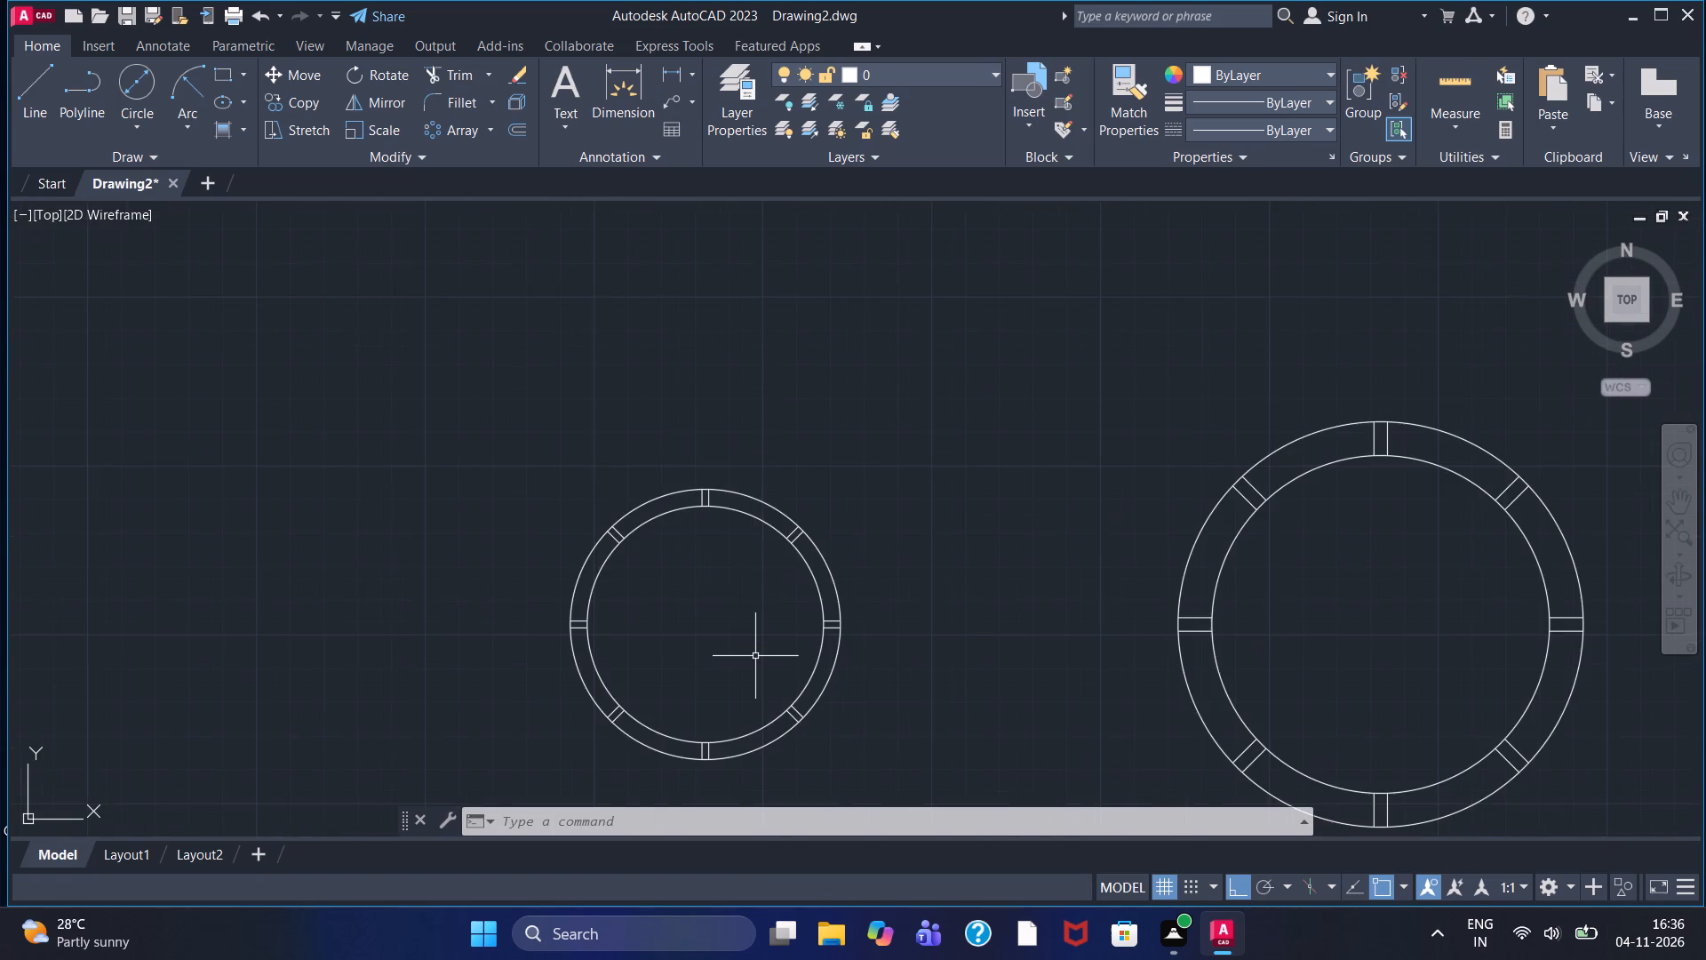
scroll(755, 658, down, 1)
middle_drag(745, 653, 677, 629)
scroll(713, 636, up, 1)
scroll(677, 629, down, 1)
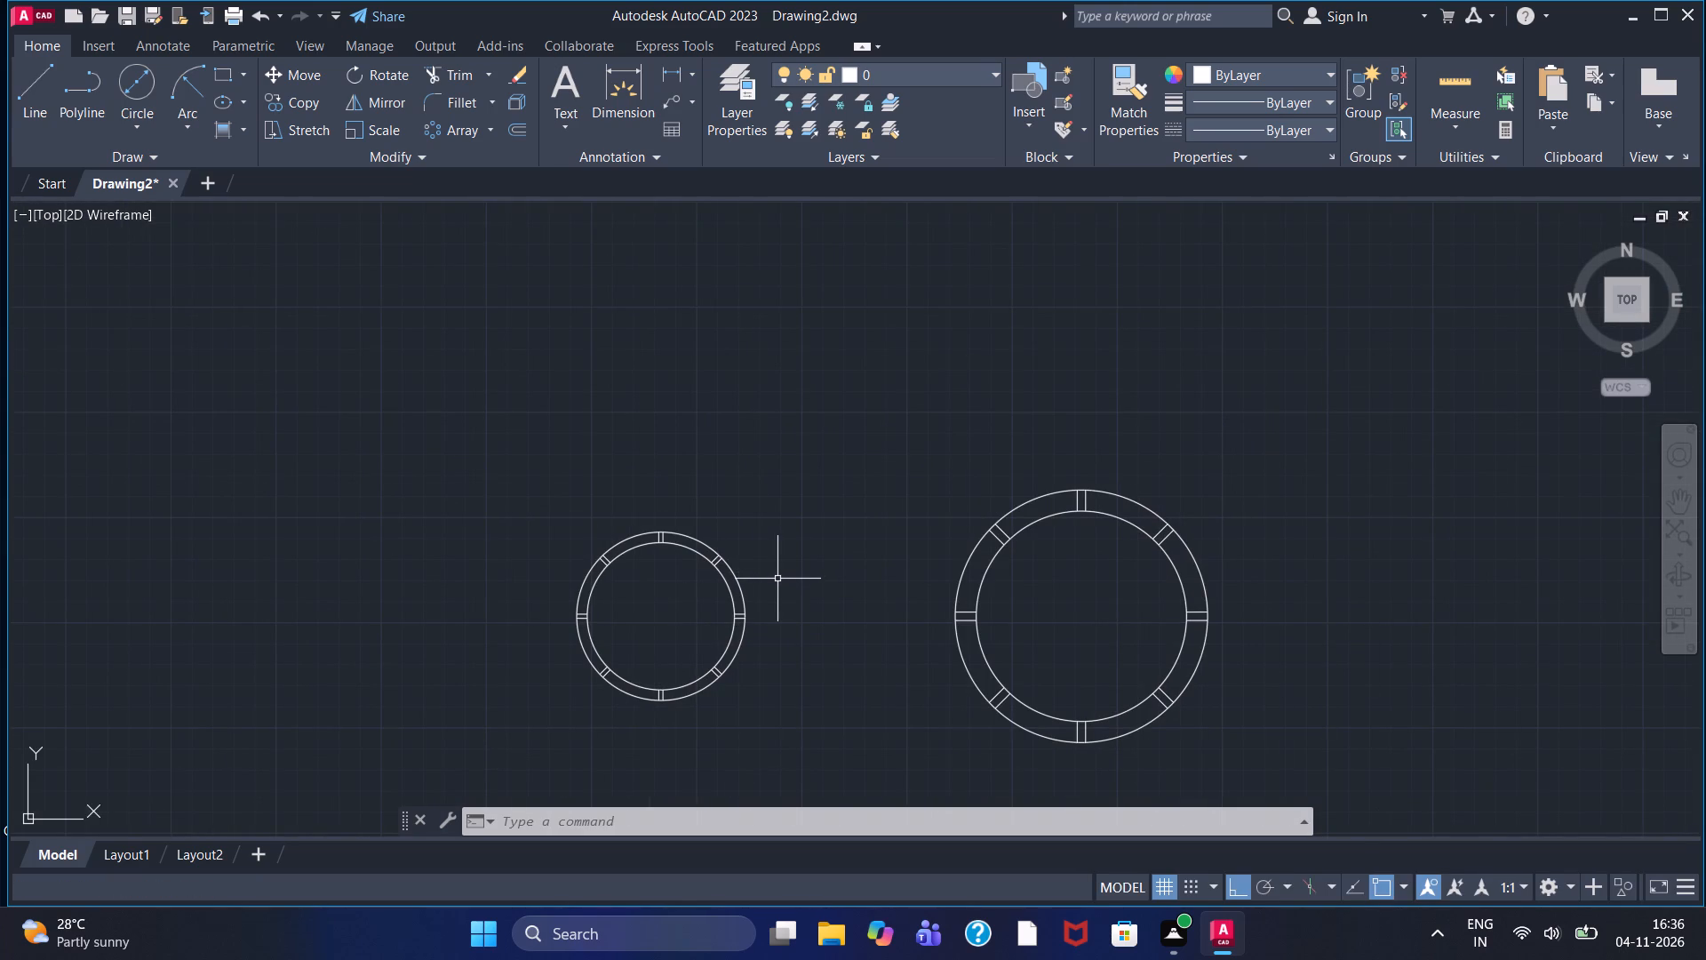
Draw a straight horizontal line from the smaller ring's centre to the larger ring's centre.
click(35, 76)
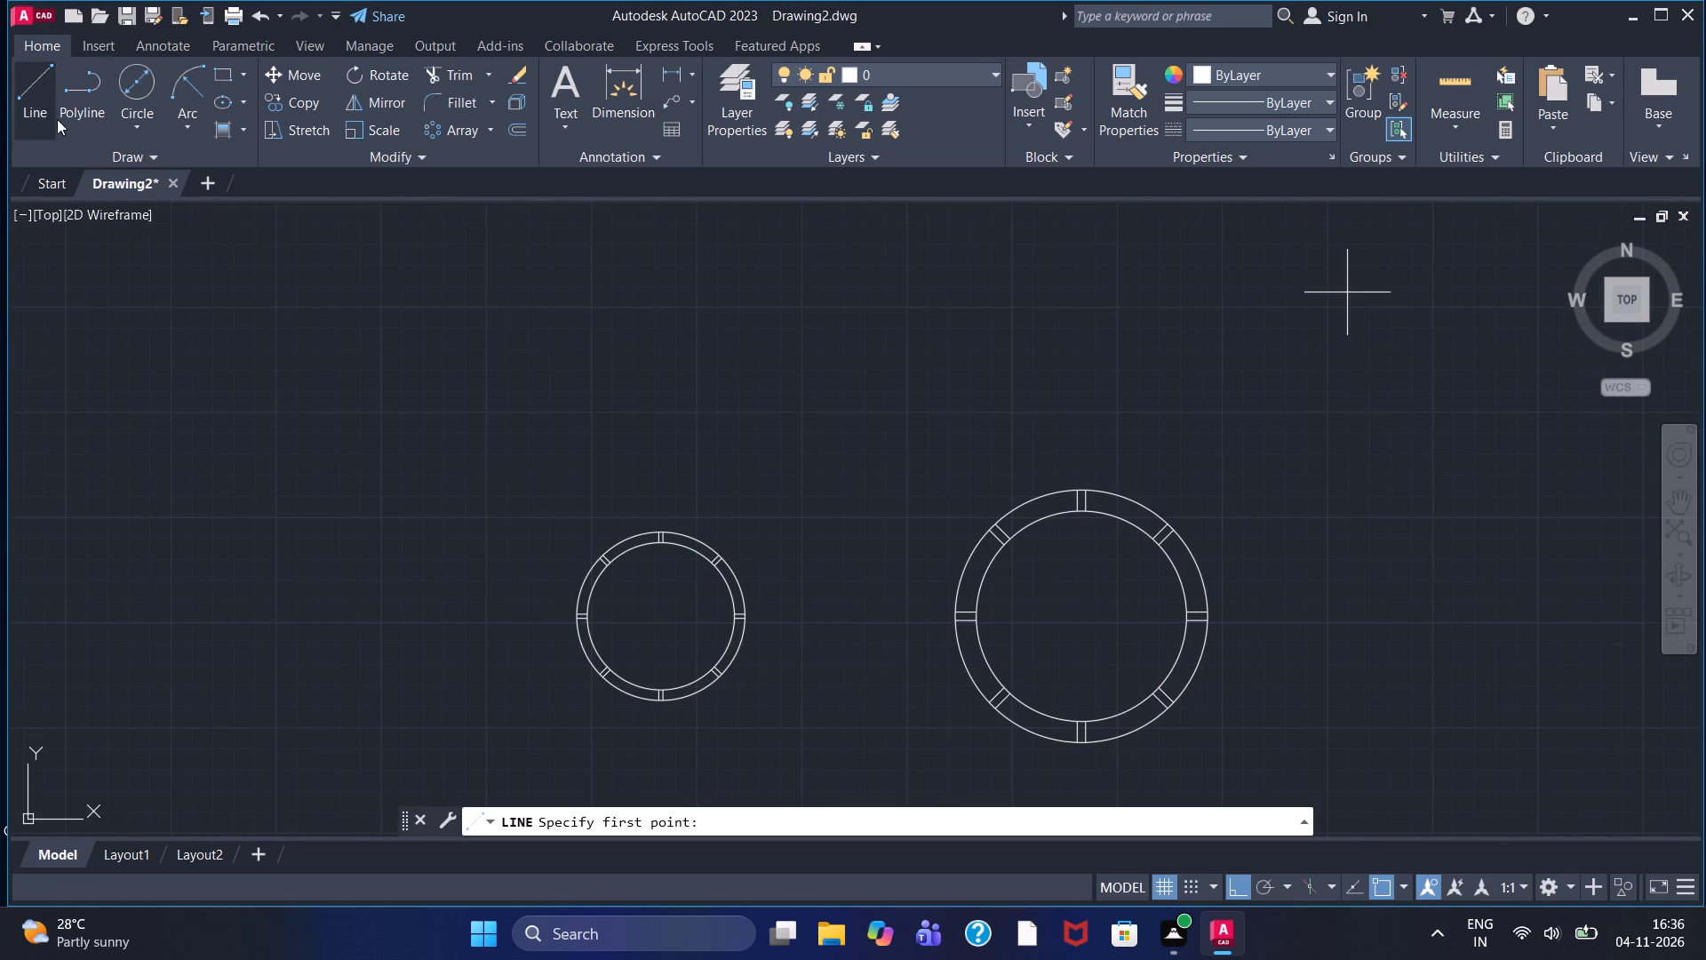
click(656, 614)
double_click(1082, 615)
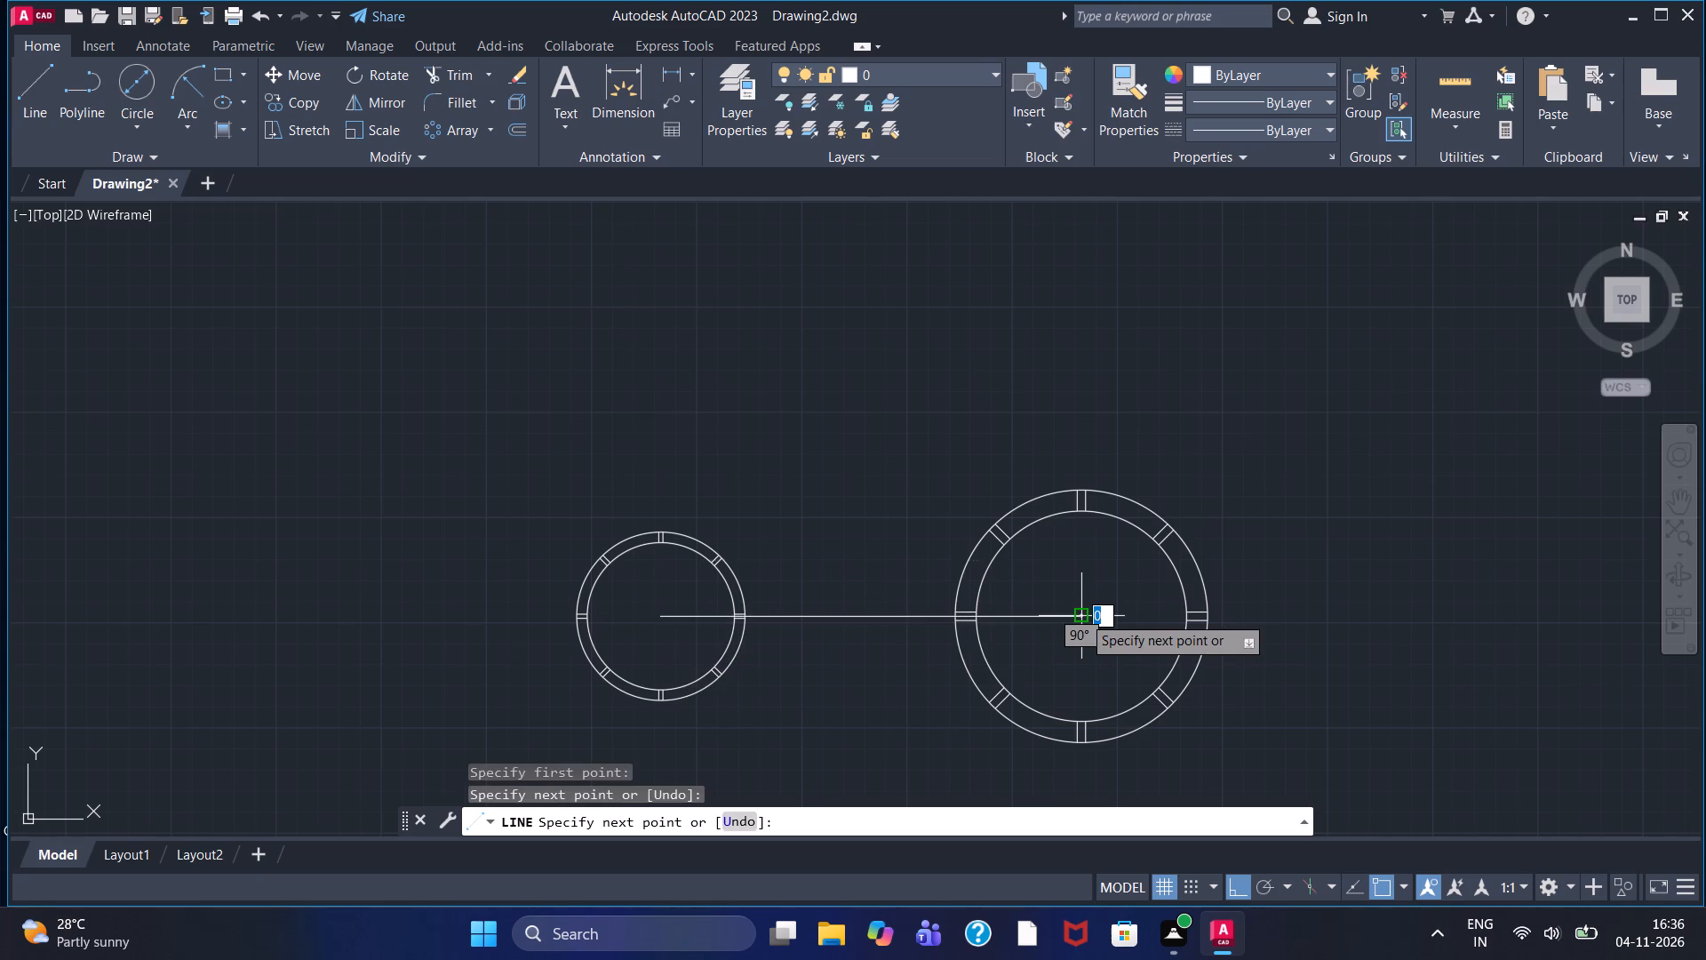
key(Escape)
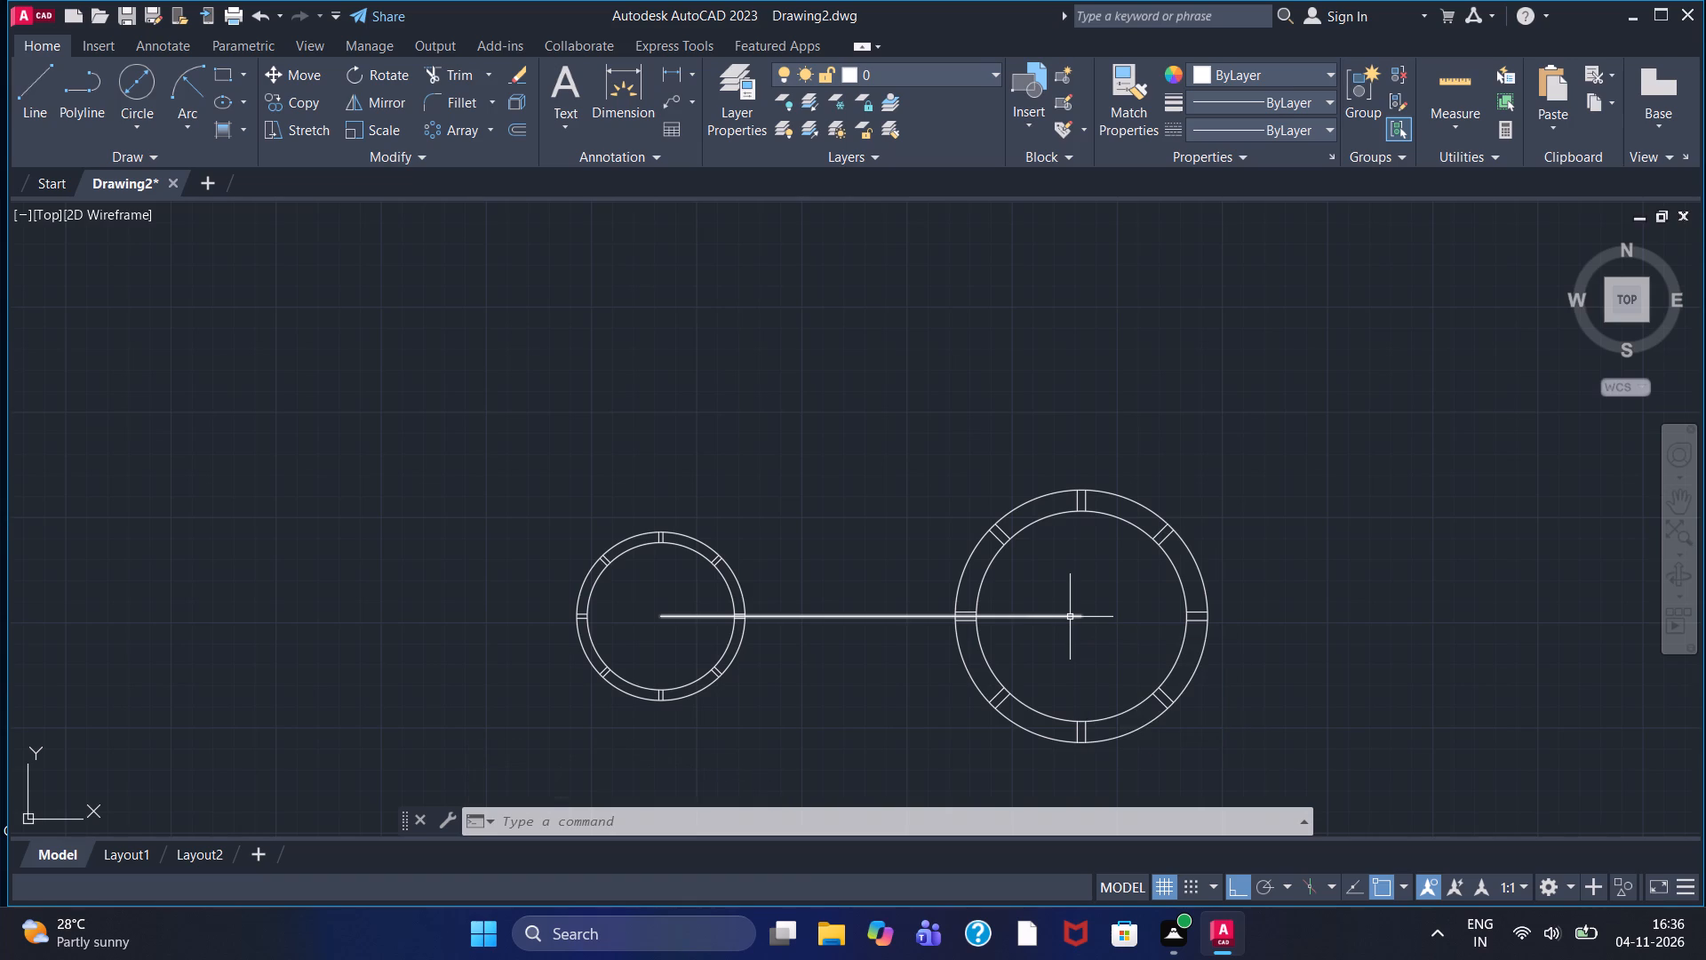
Draw an upright rectangle 30 wide and 60 high from lines between the two rings, crossing the centre line.
drag(17, 86, 28, 95)
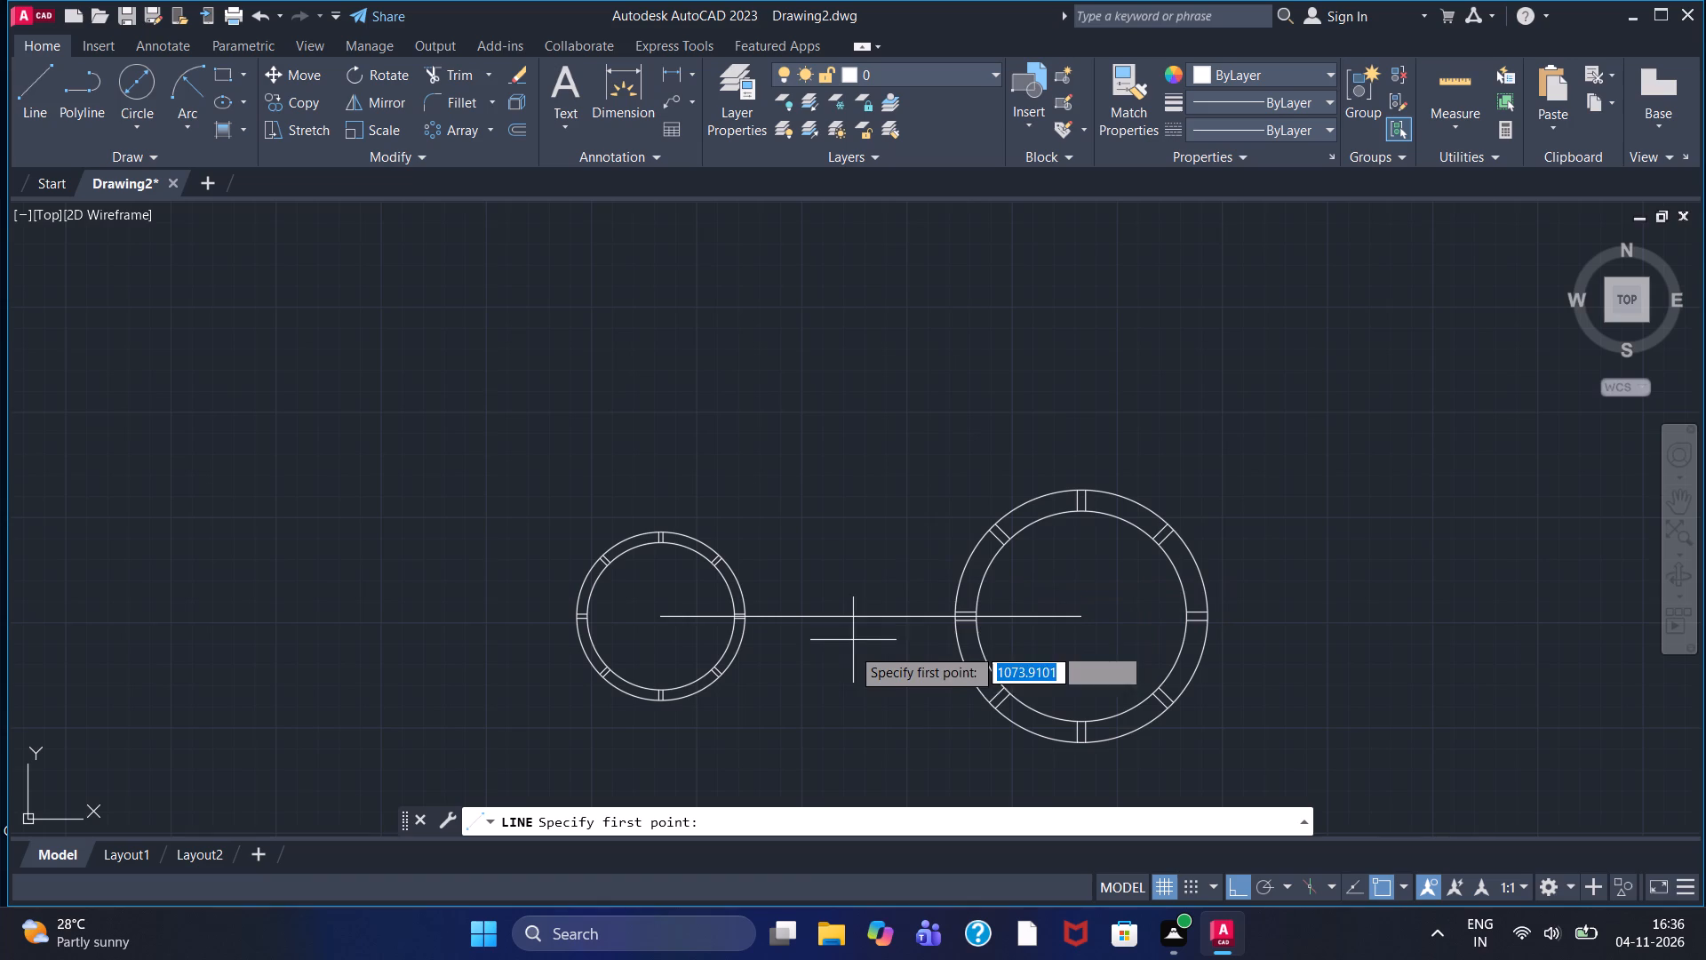
click(934, 564)
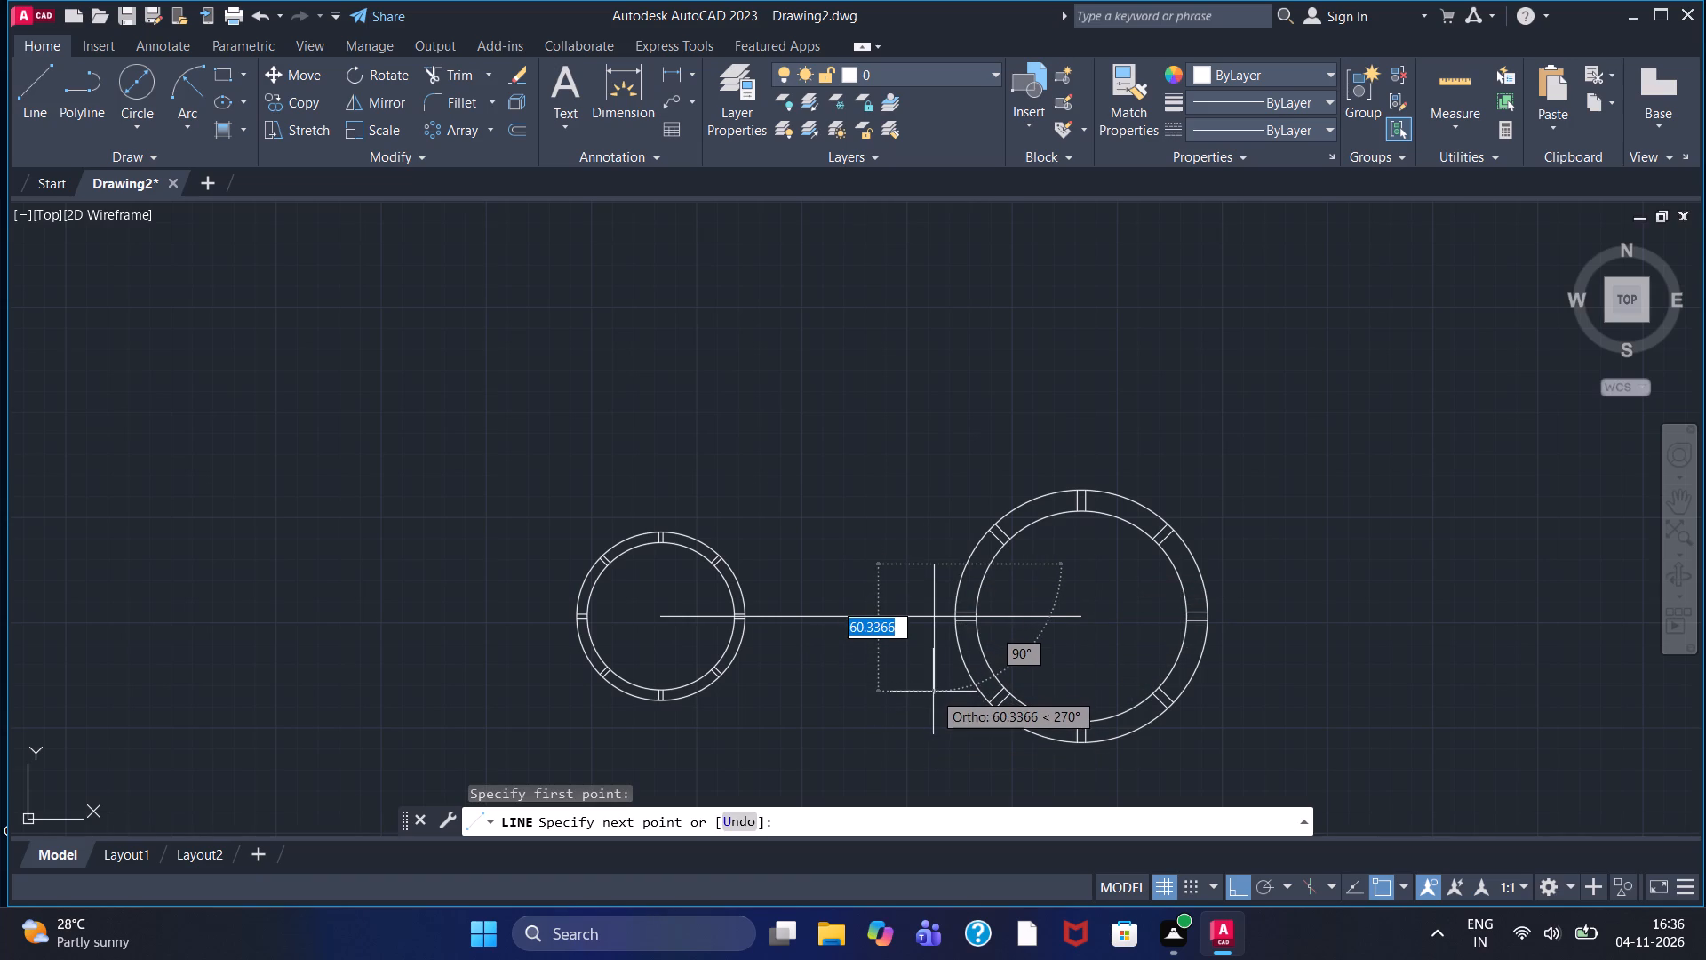
text(60)
key(Return)
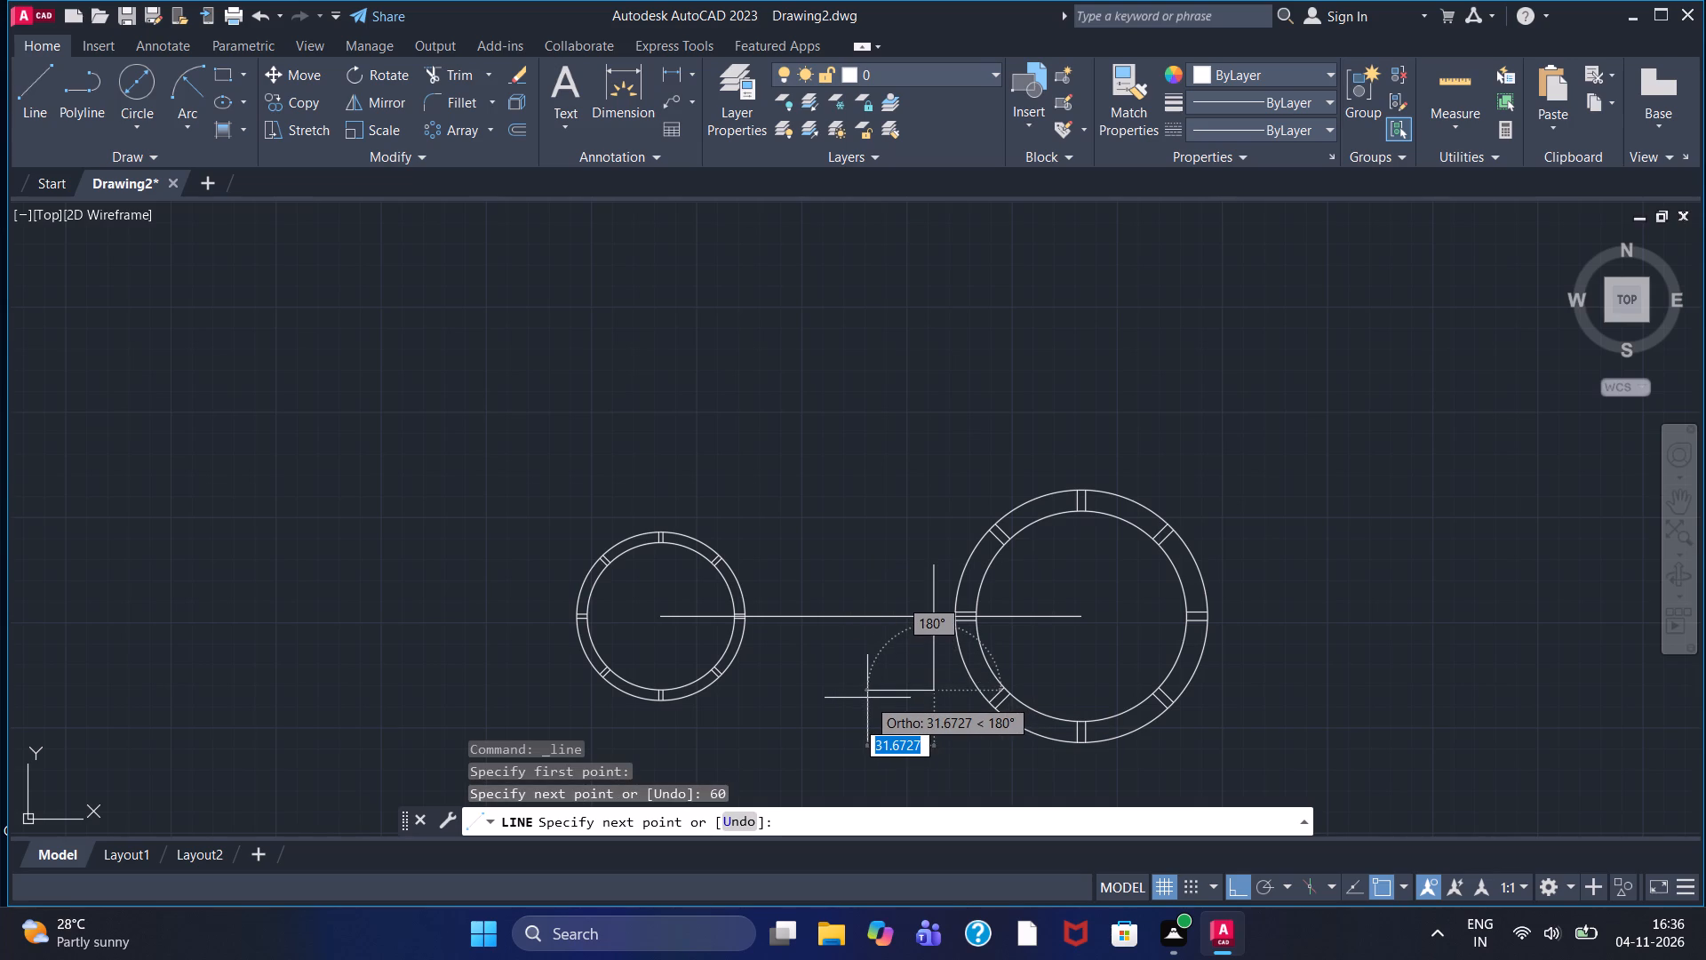
text(30)
key(Return)
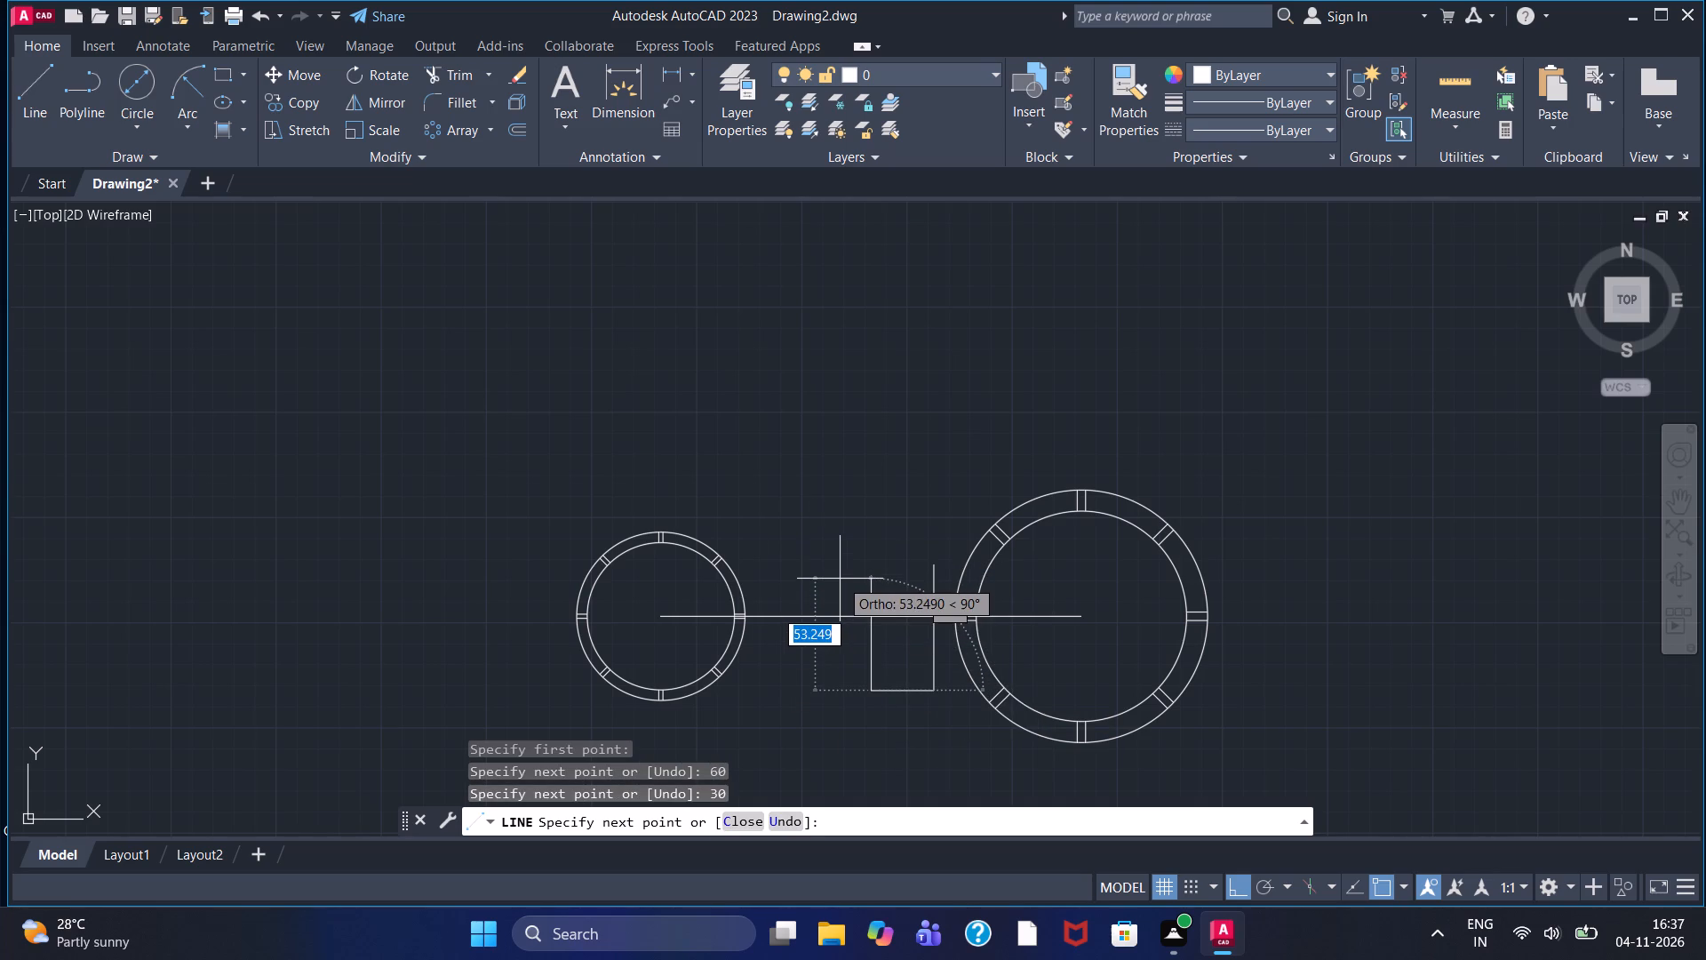
text(60)
key(Return)
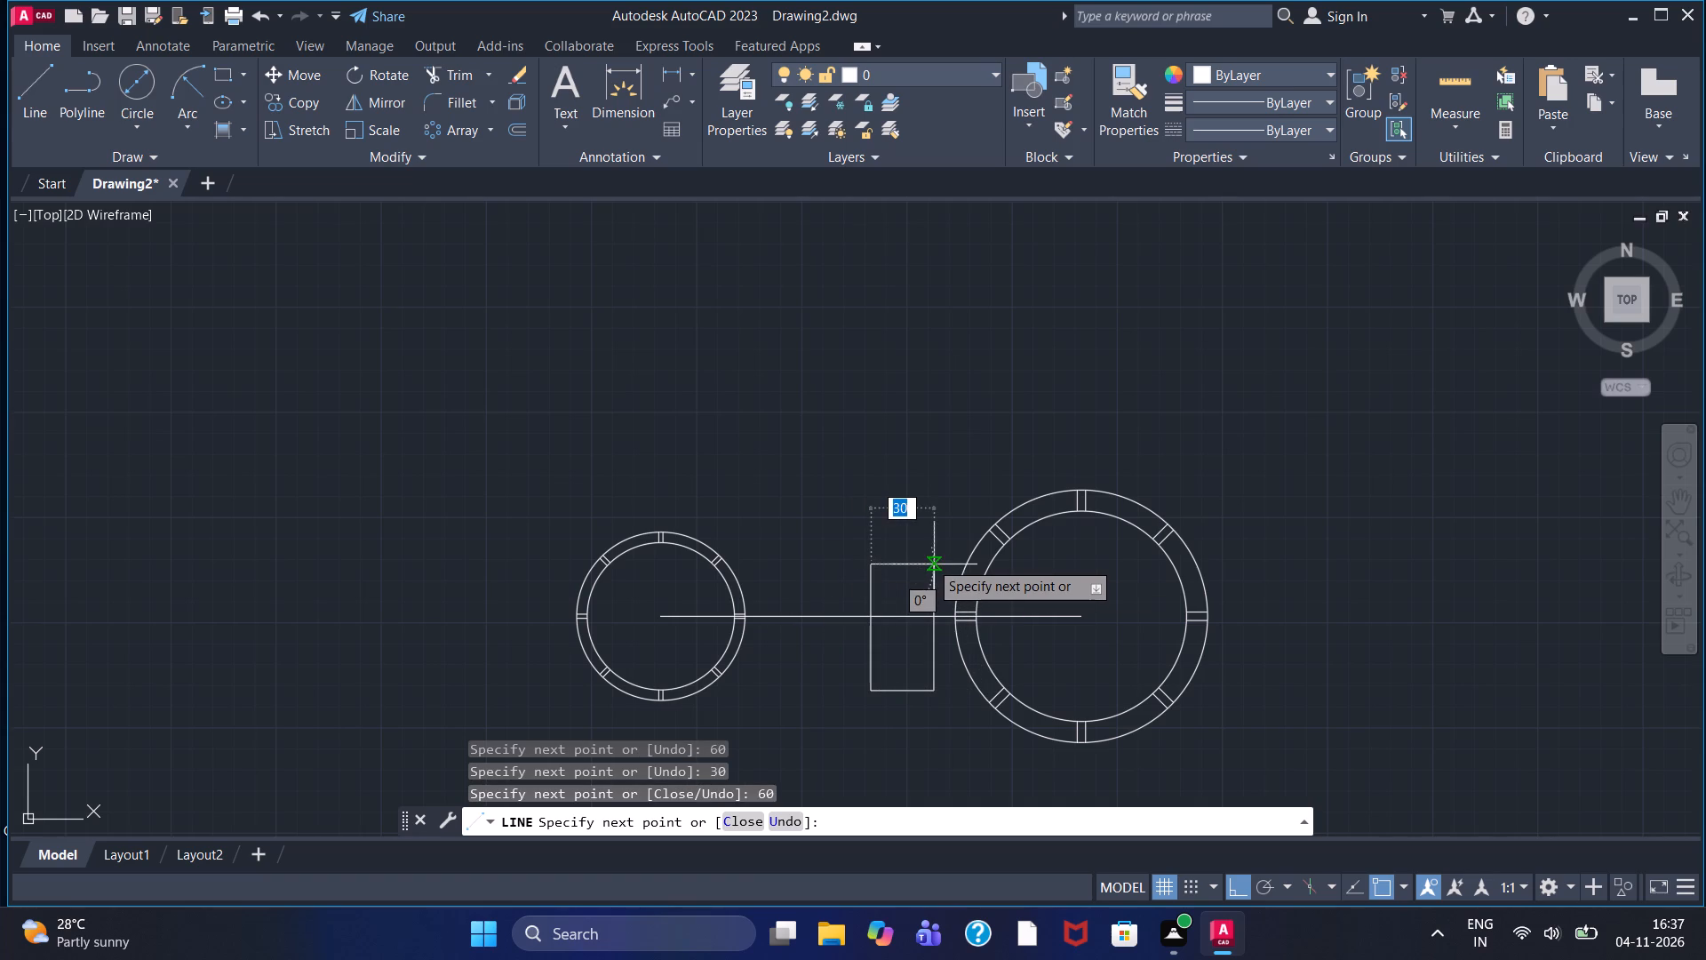
click(929, 561)
key(Escape)
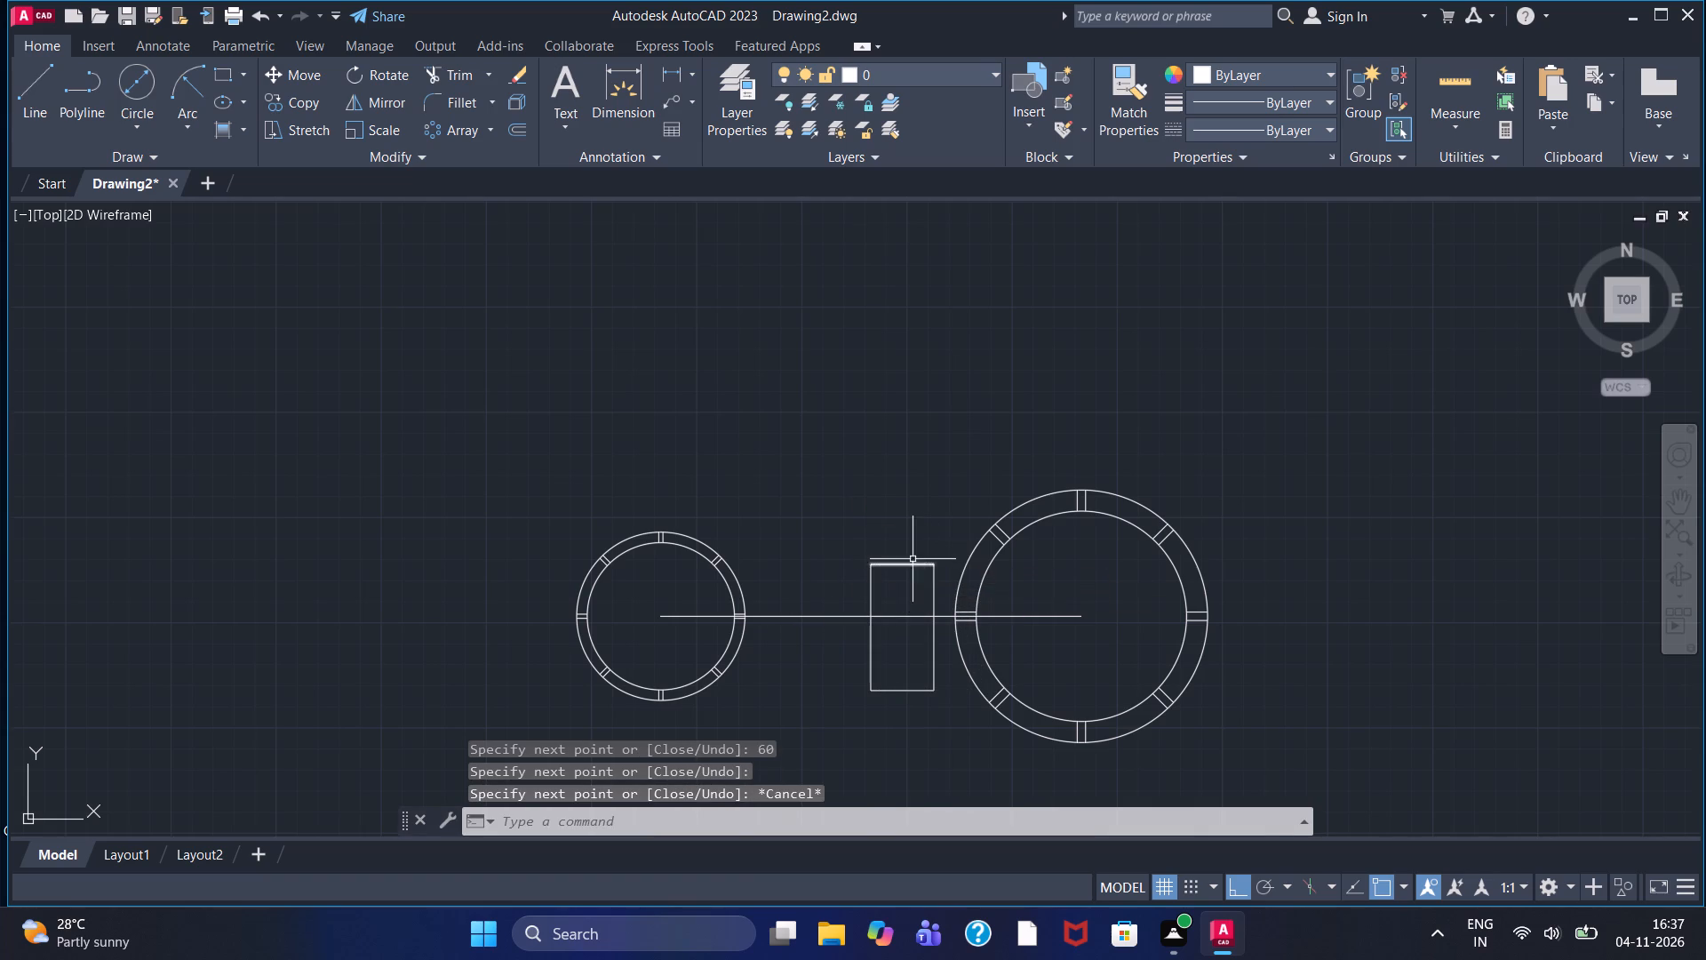
Fillet the two upper corners of the rectangle between the rings with a radius of 10.
scroll(908, 564, up, 1)
middle_drag(891, 515, 836, 385)
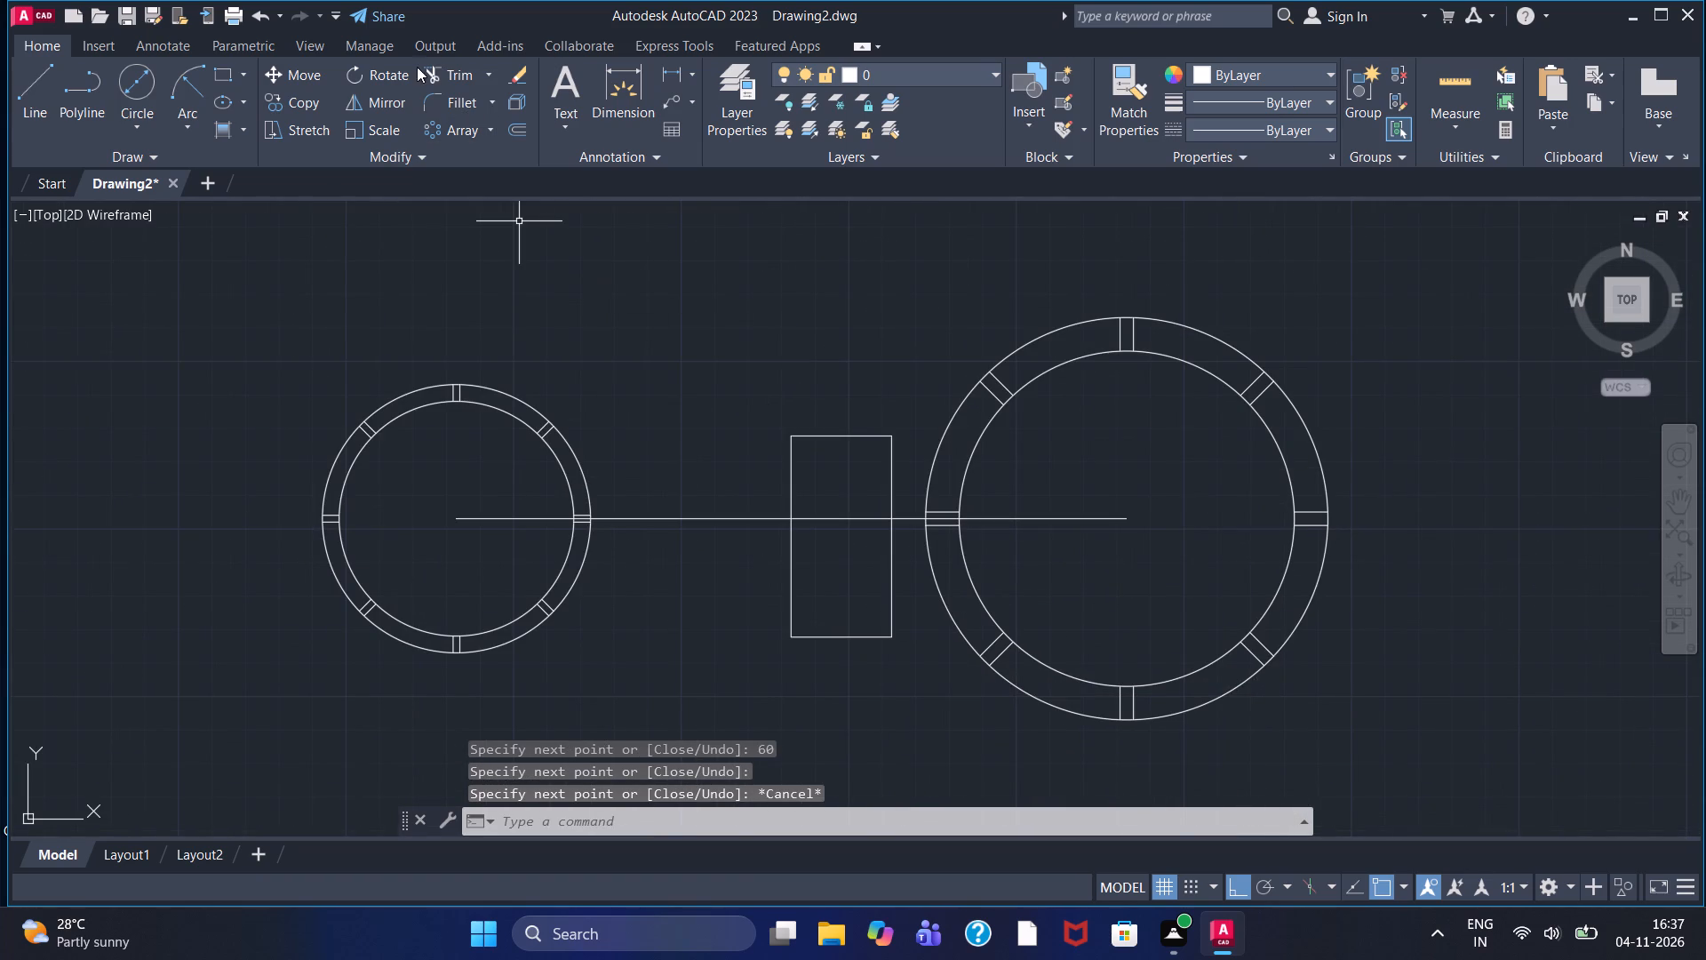
click(438, 103)
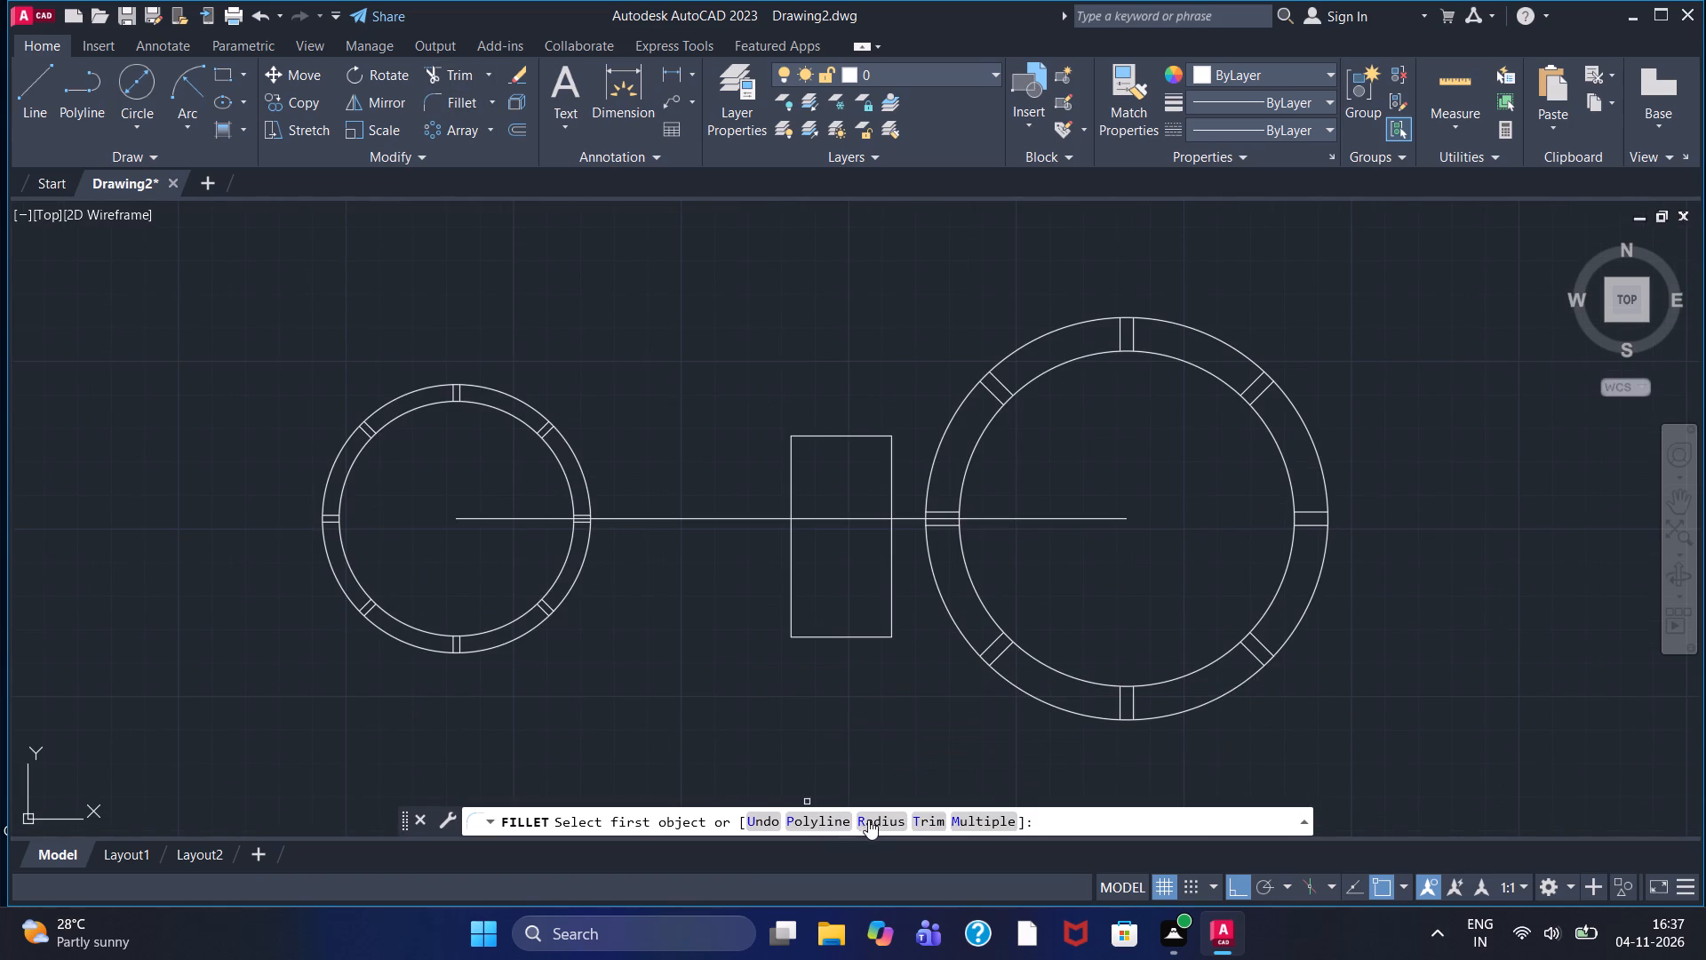
click(871, 819)
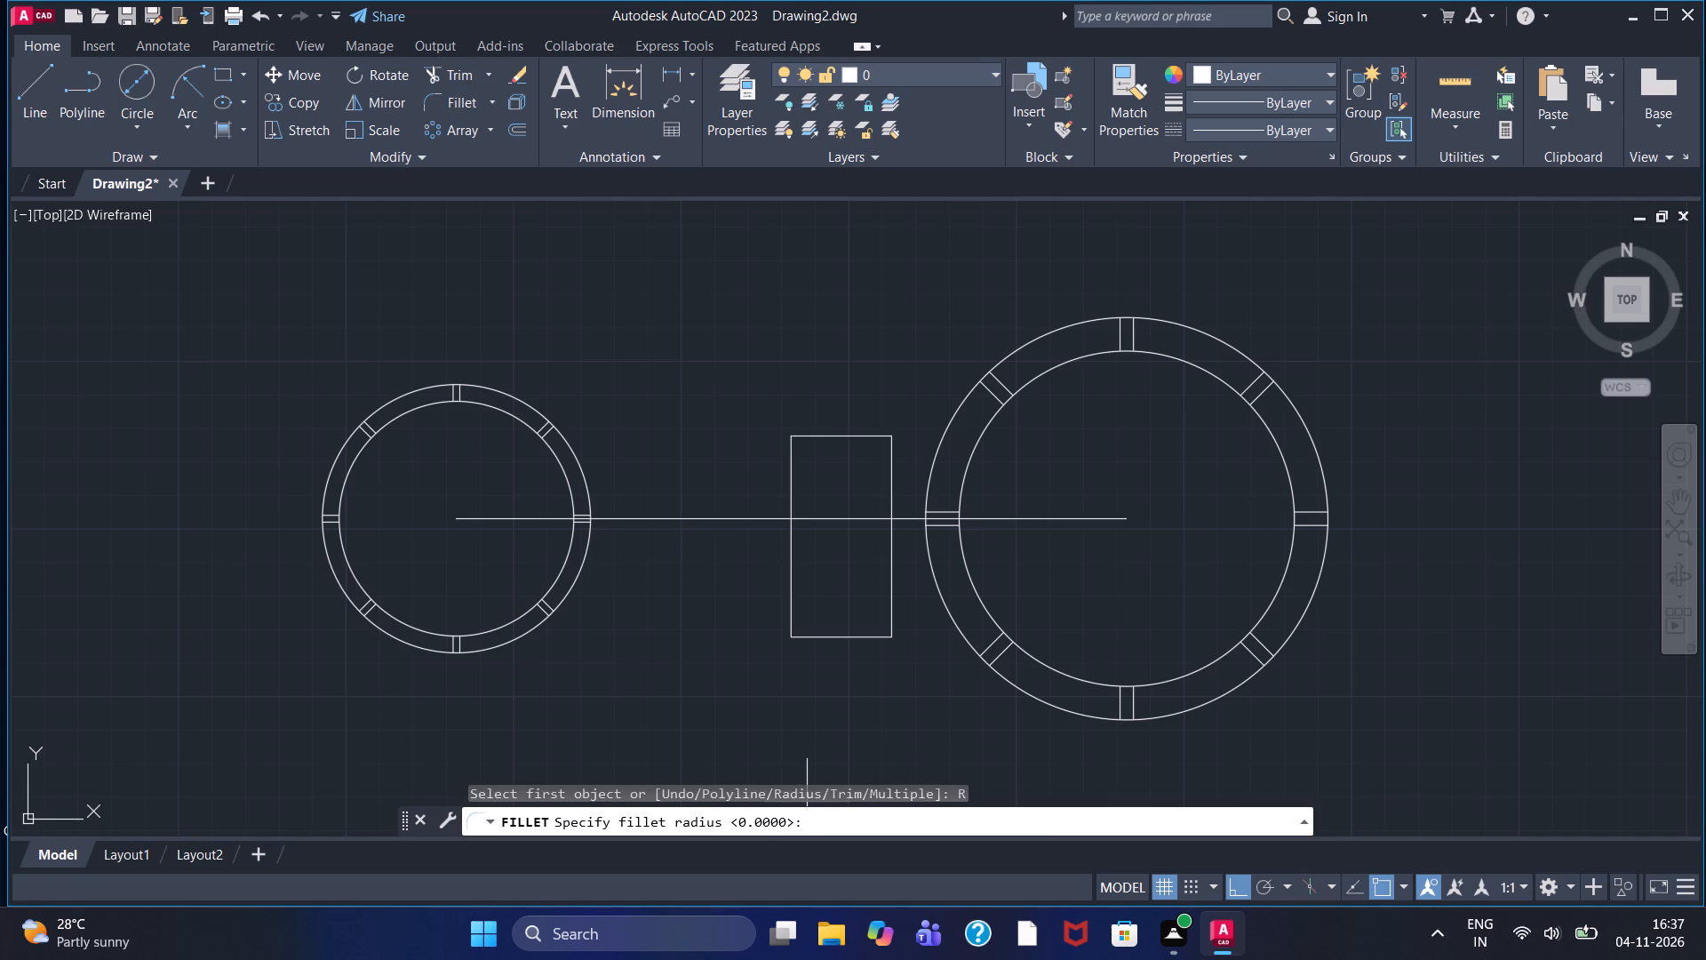
text(10)
key(Return)
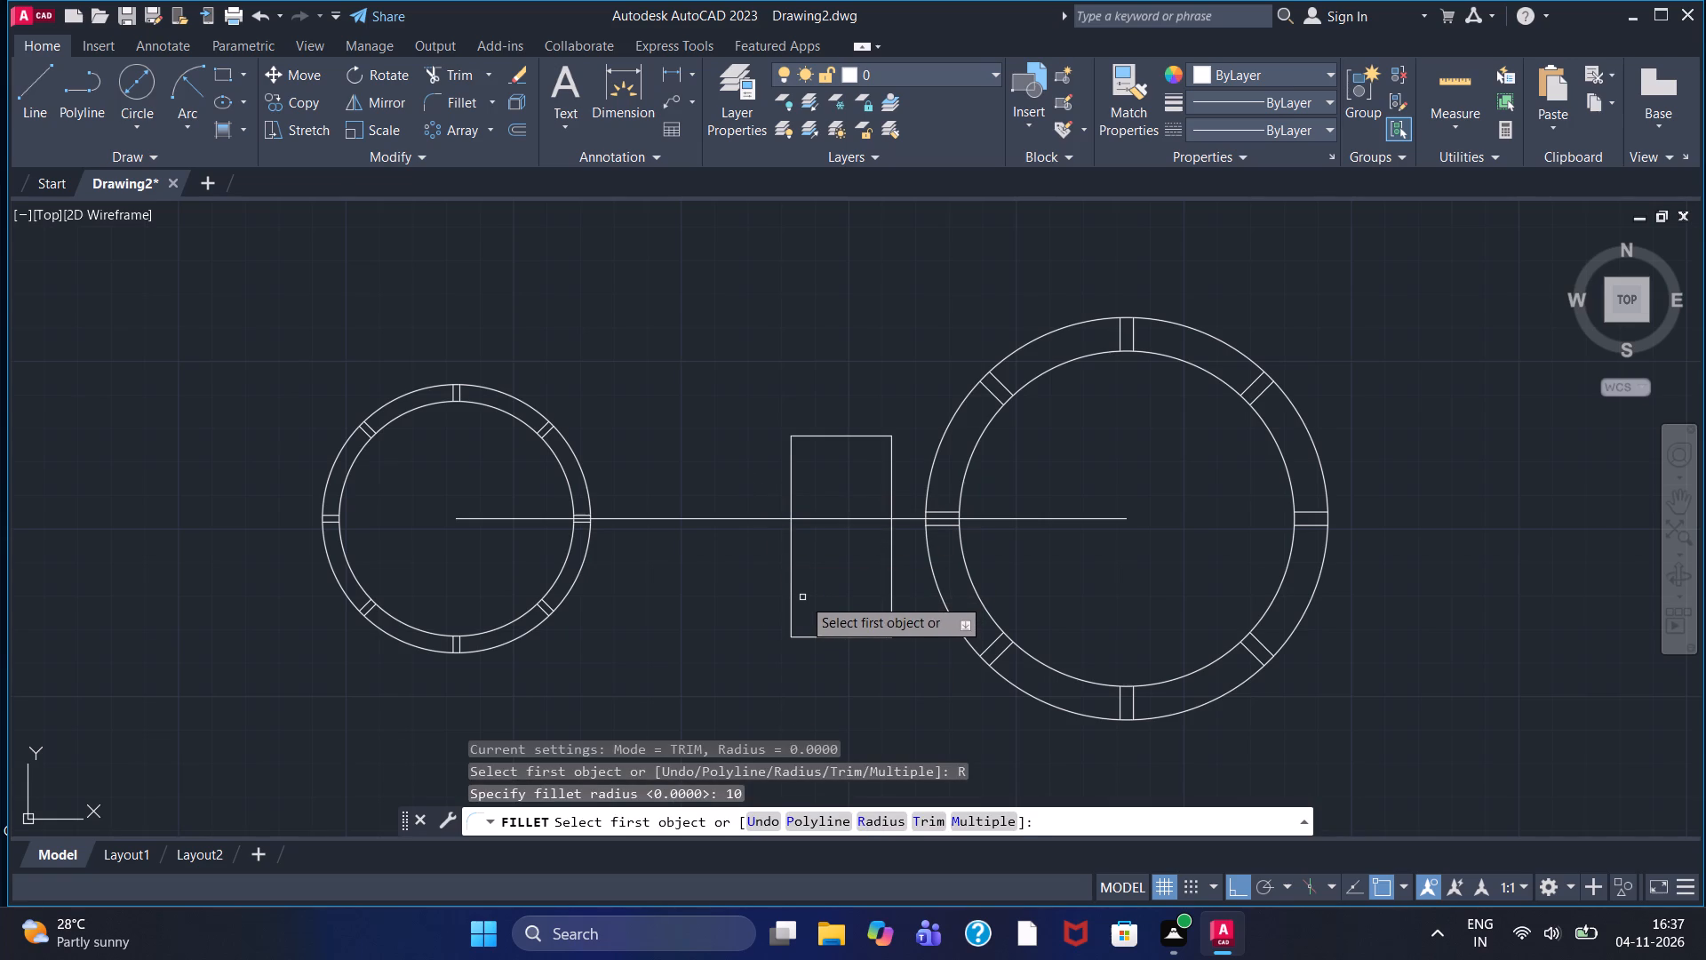
click(789, 455)
click(809, 434)
right_click(796, 406)
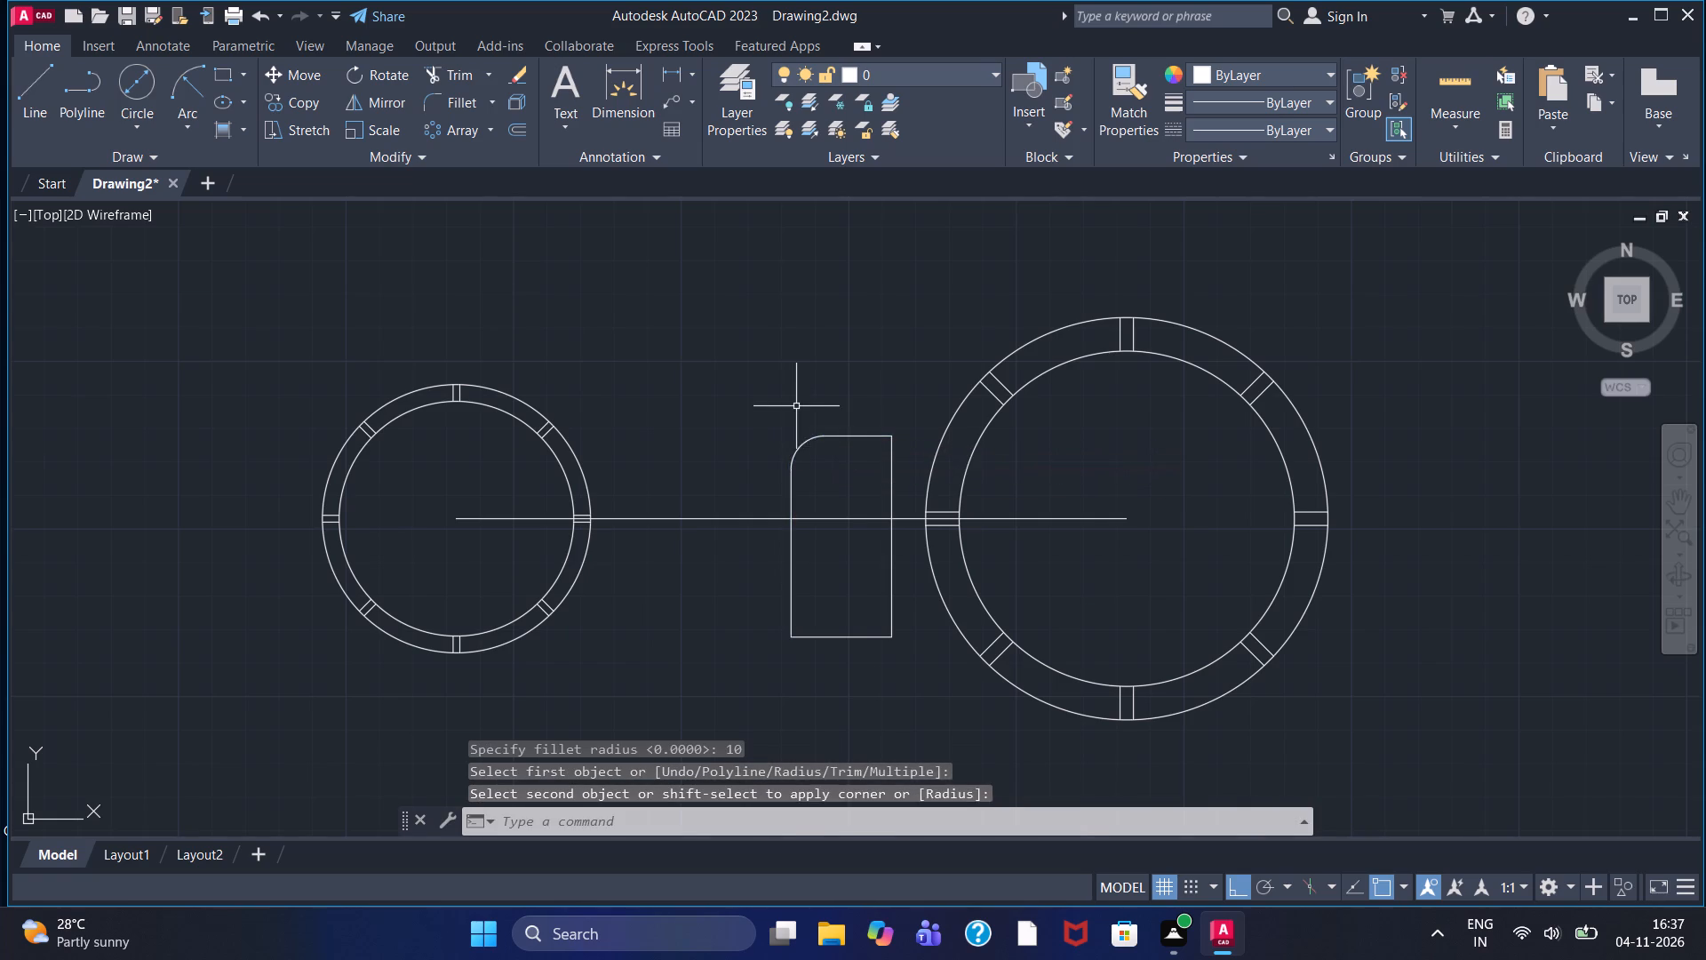
click(849, 418)
click(875, 436)
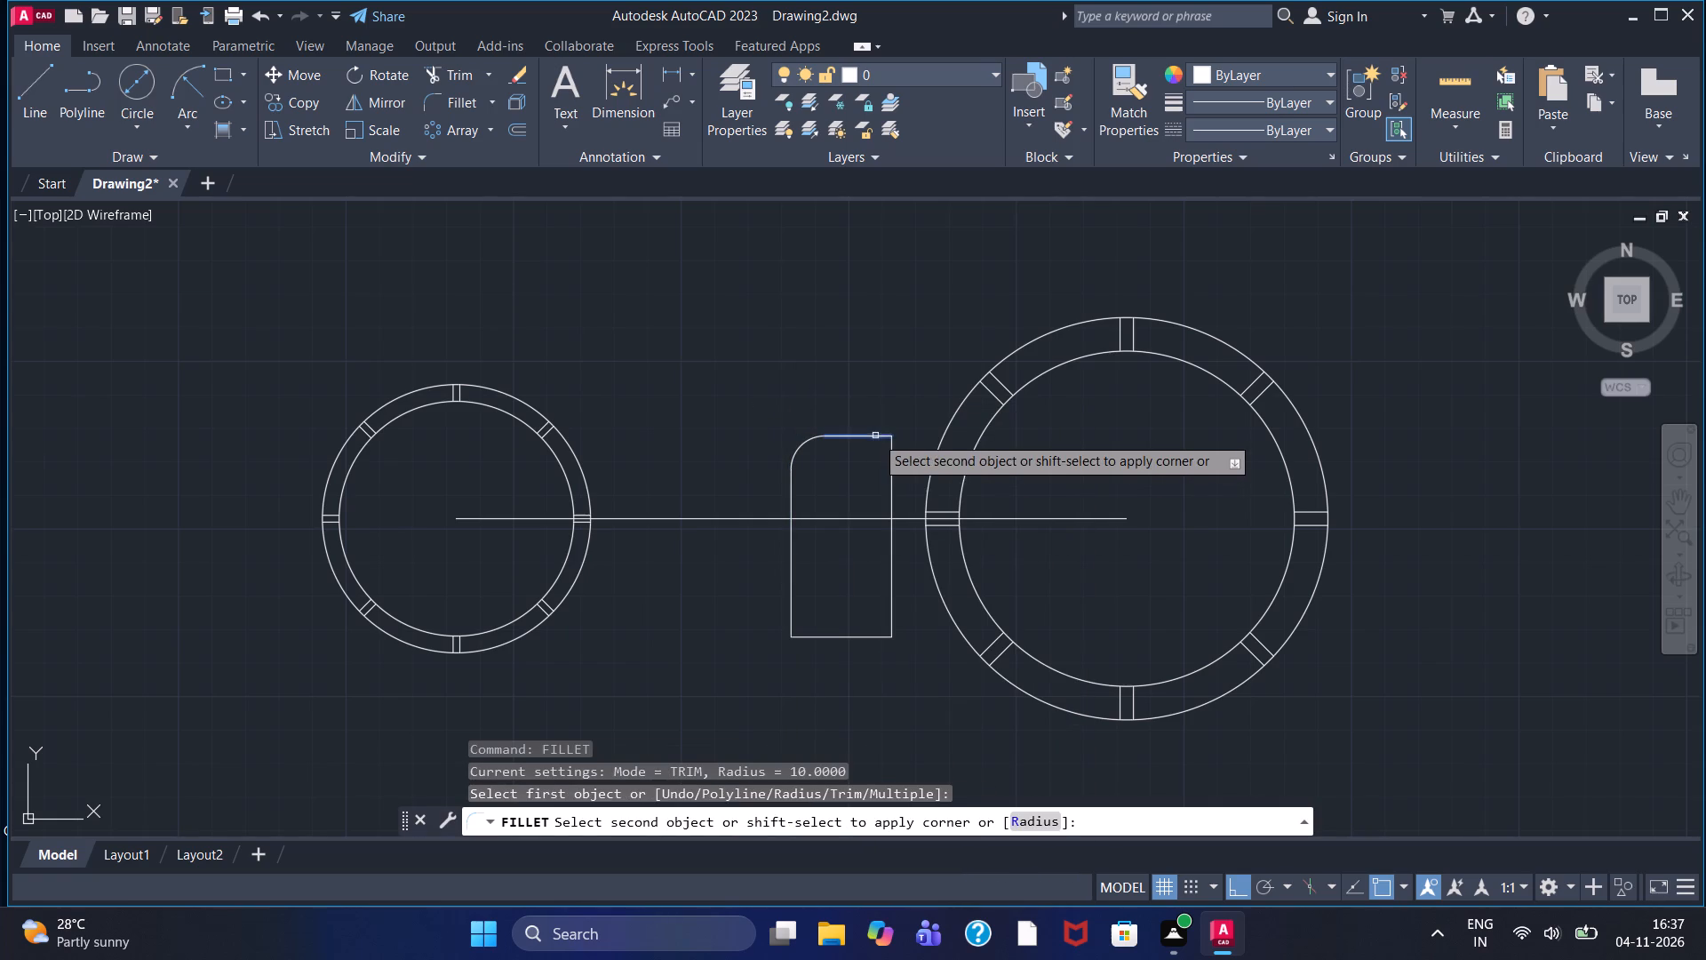
click(890, 455)
Fillet the two lower corners of the rectangle with the same radius of 10.
right_click(877, 416)
double_click(909, 428)
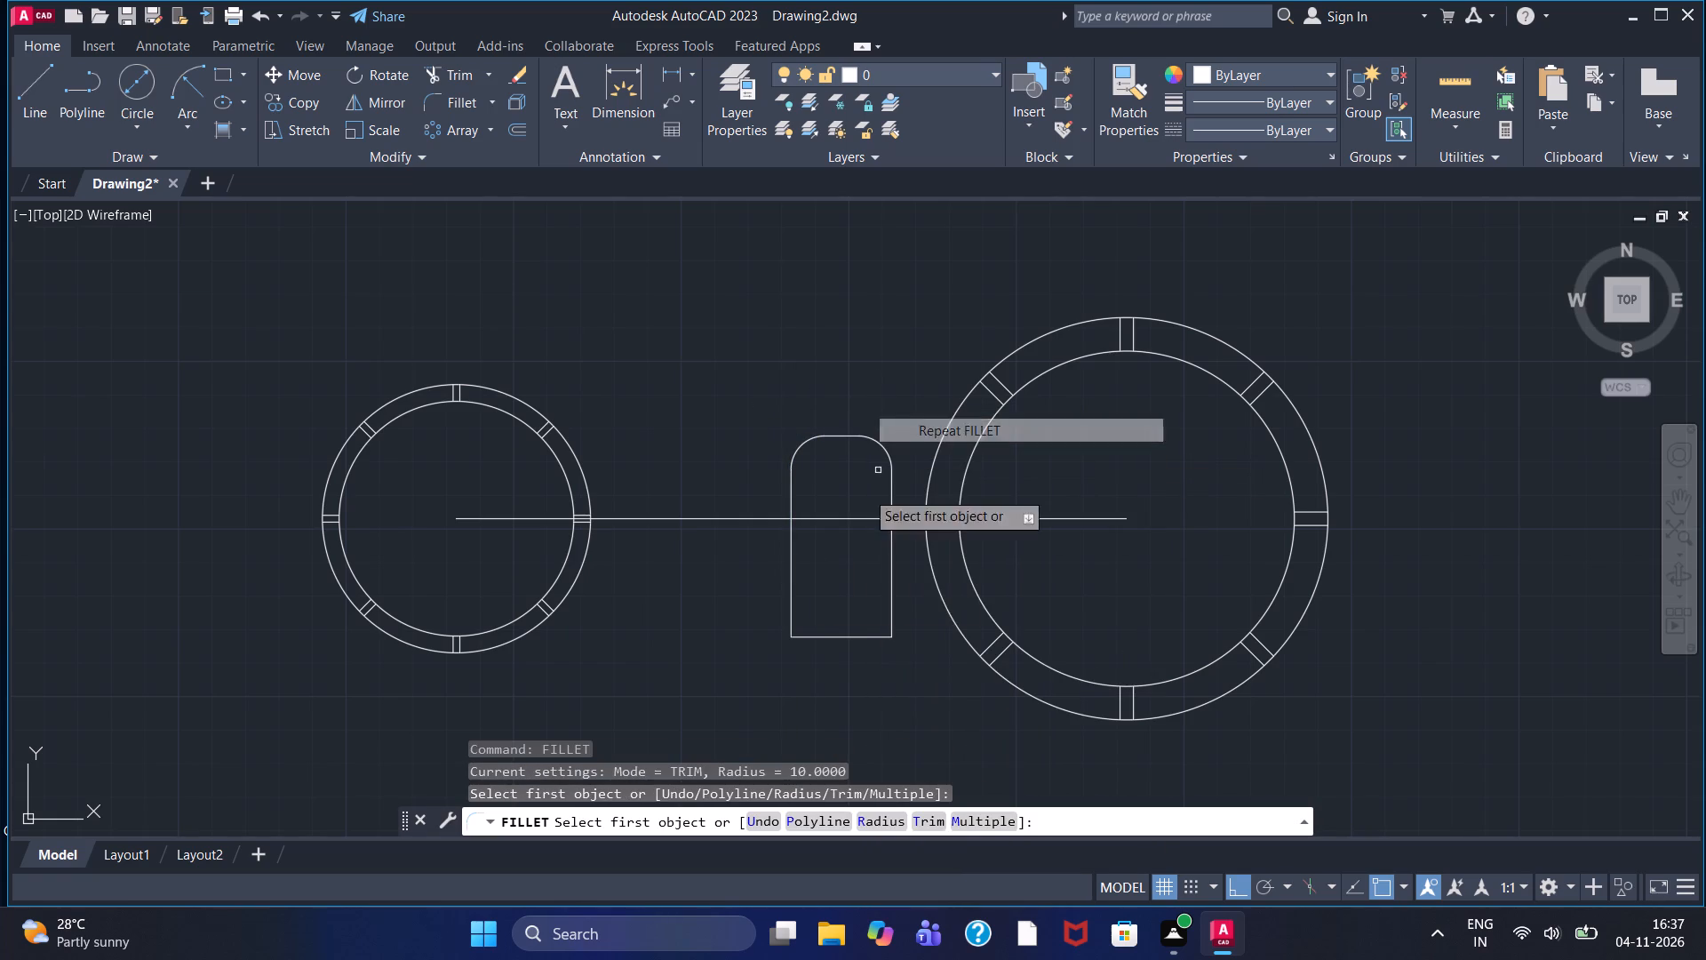
click(793, 609)
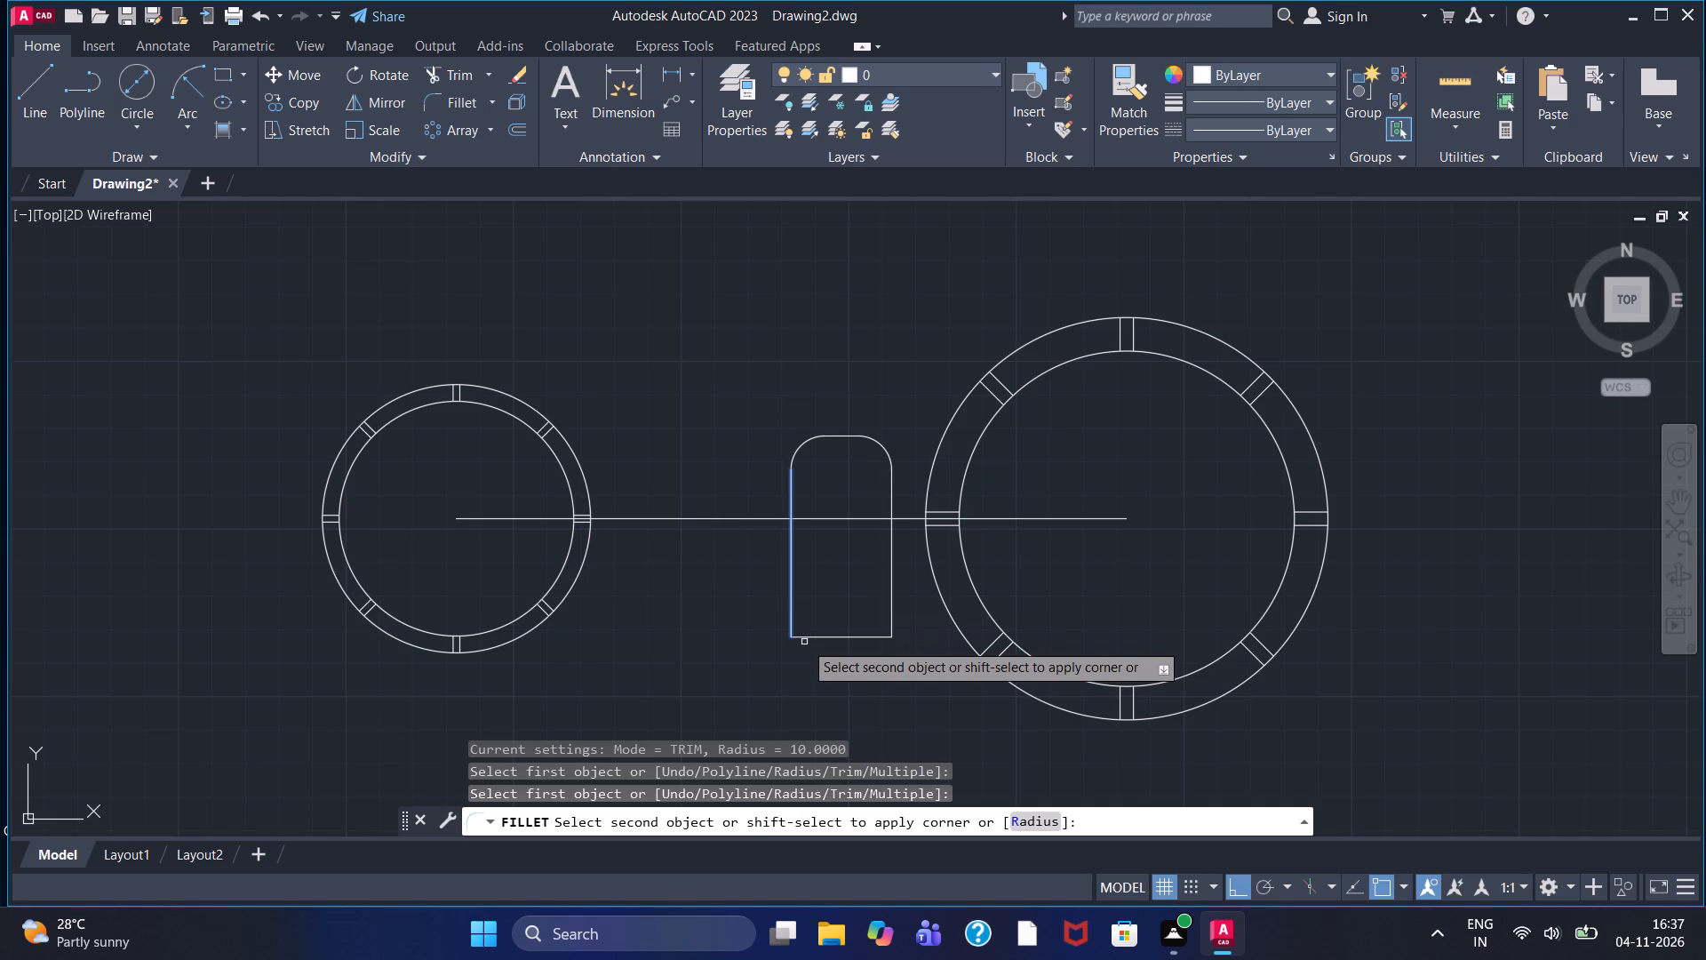
double_click(809, 636)
right_click(710, 648)
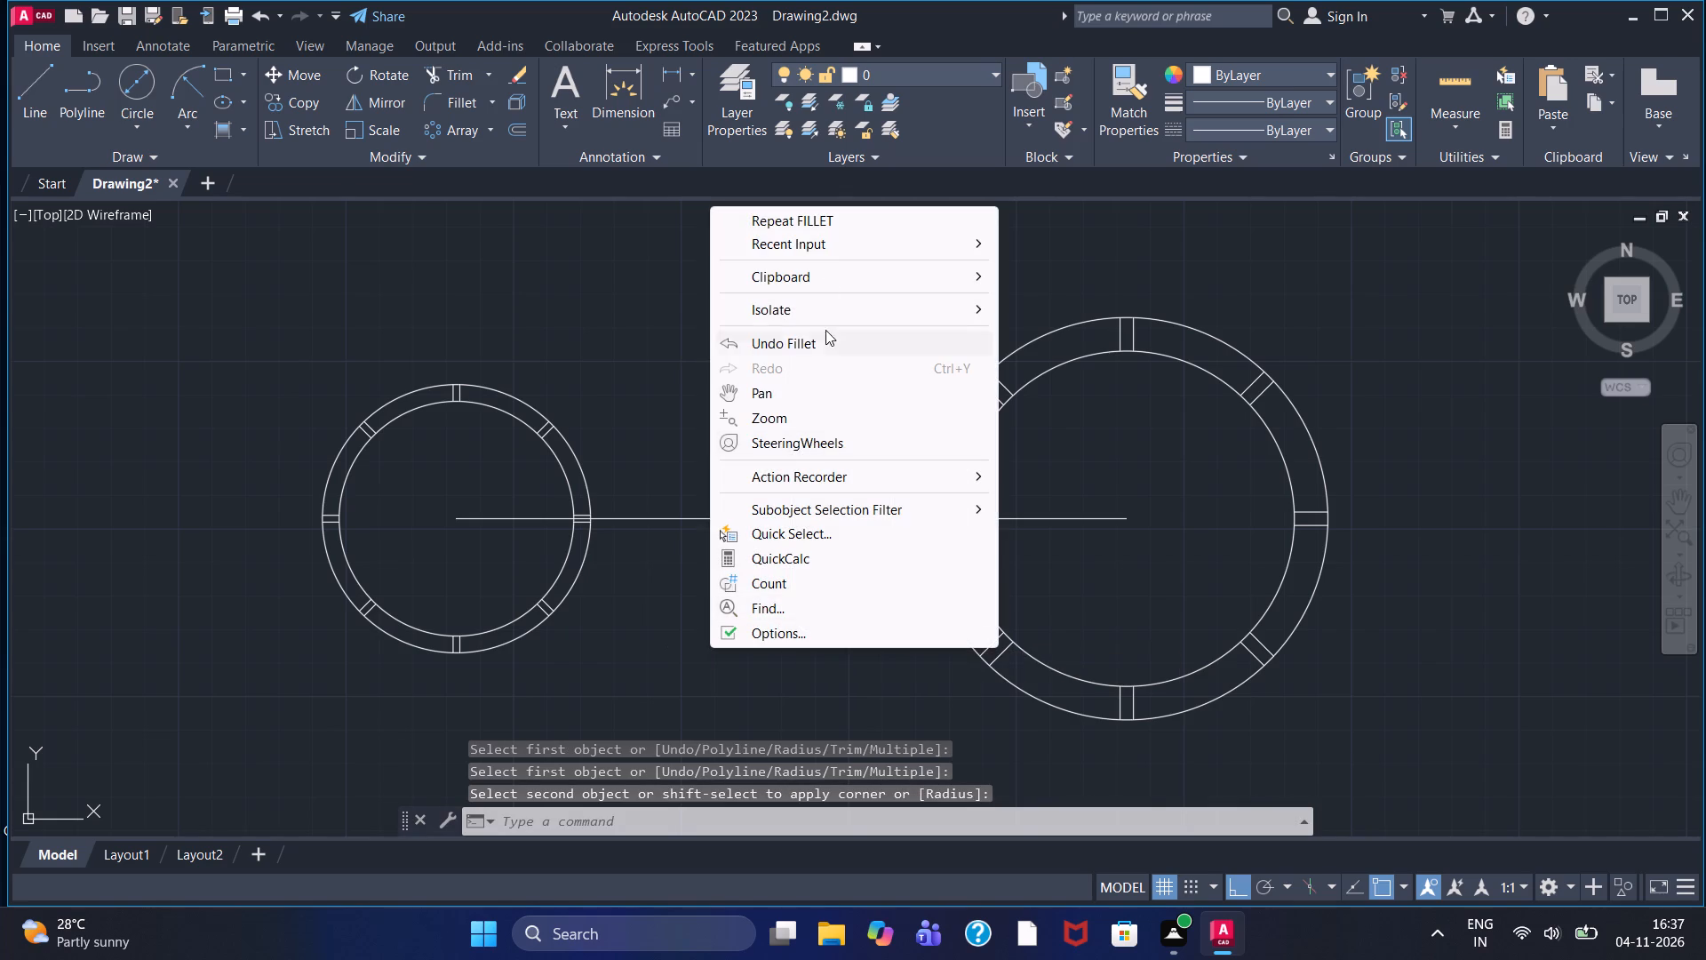
double_click(832, 217)
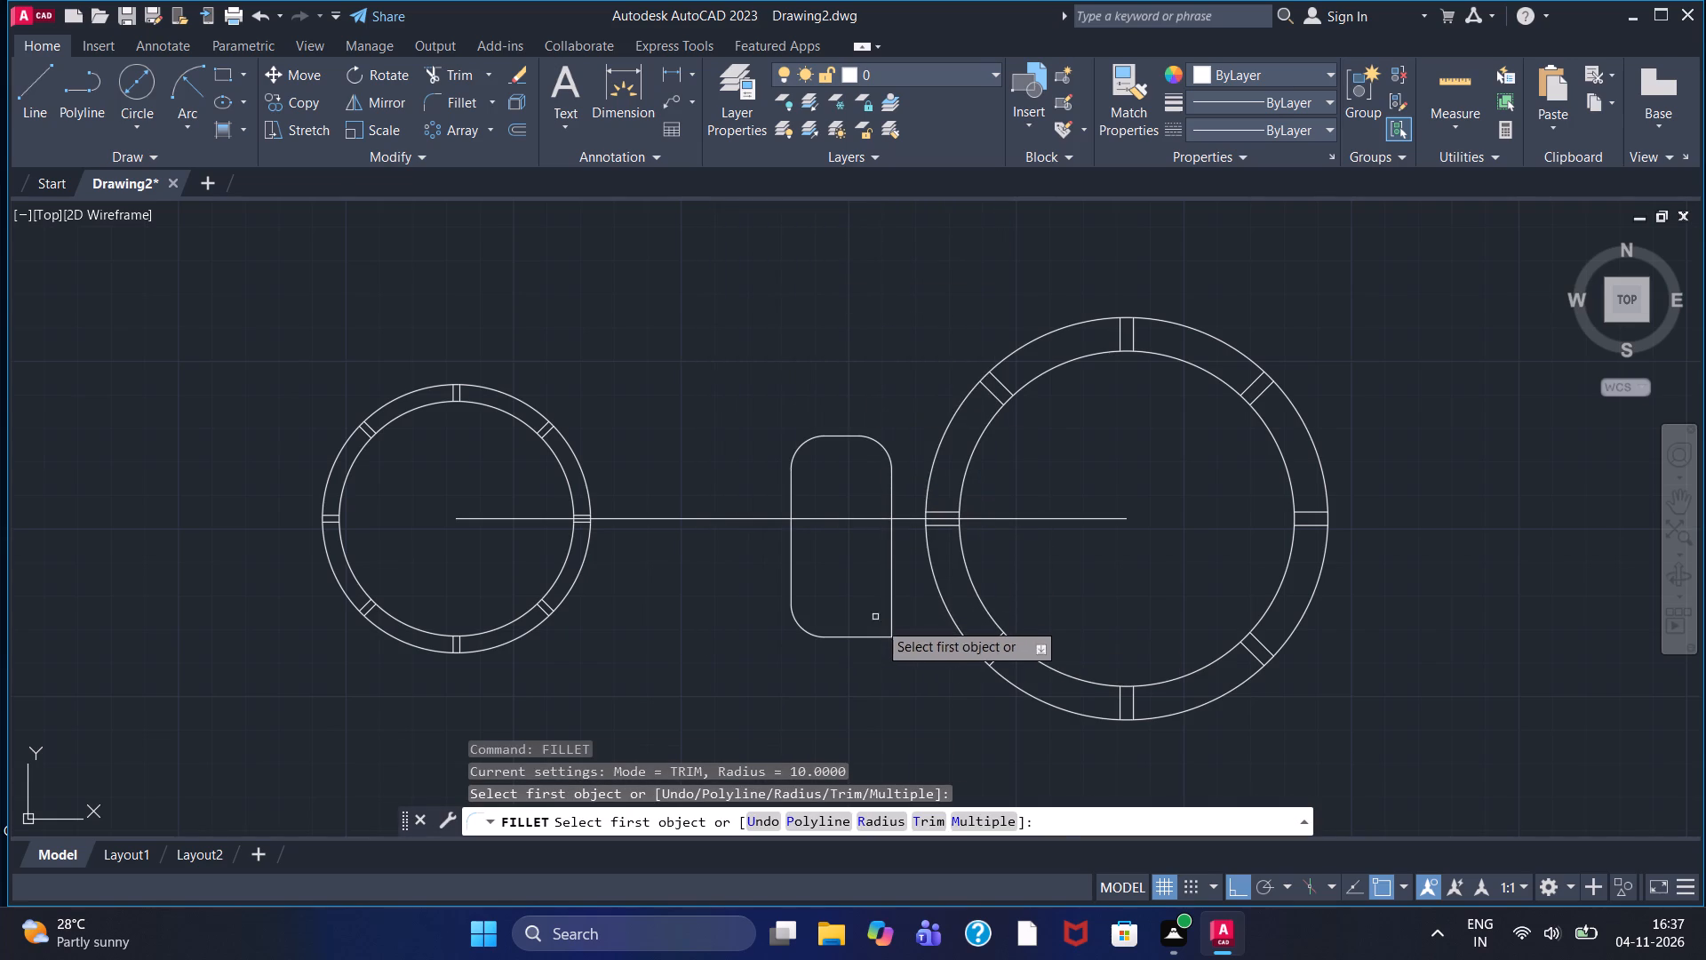
click(881, 639)
click(894, 612)
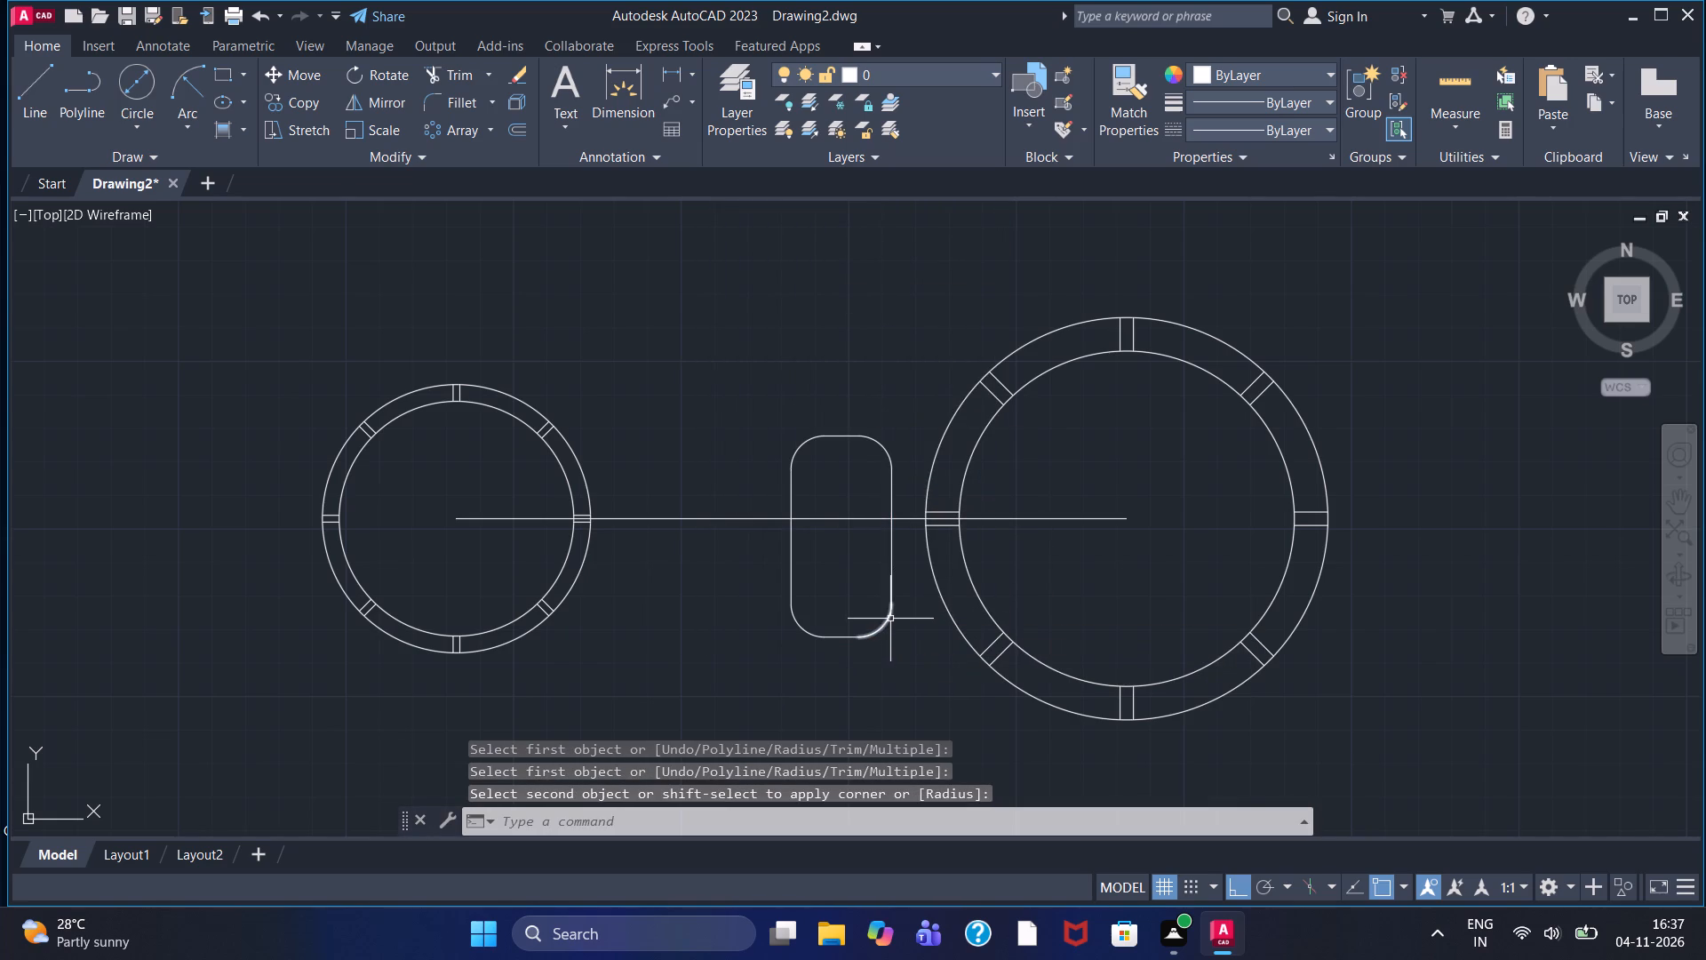
key(Escape)
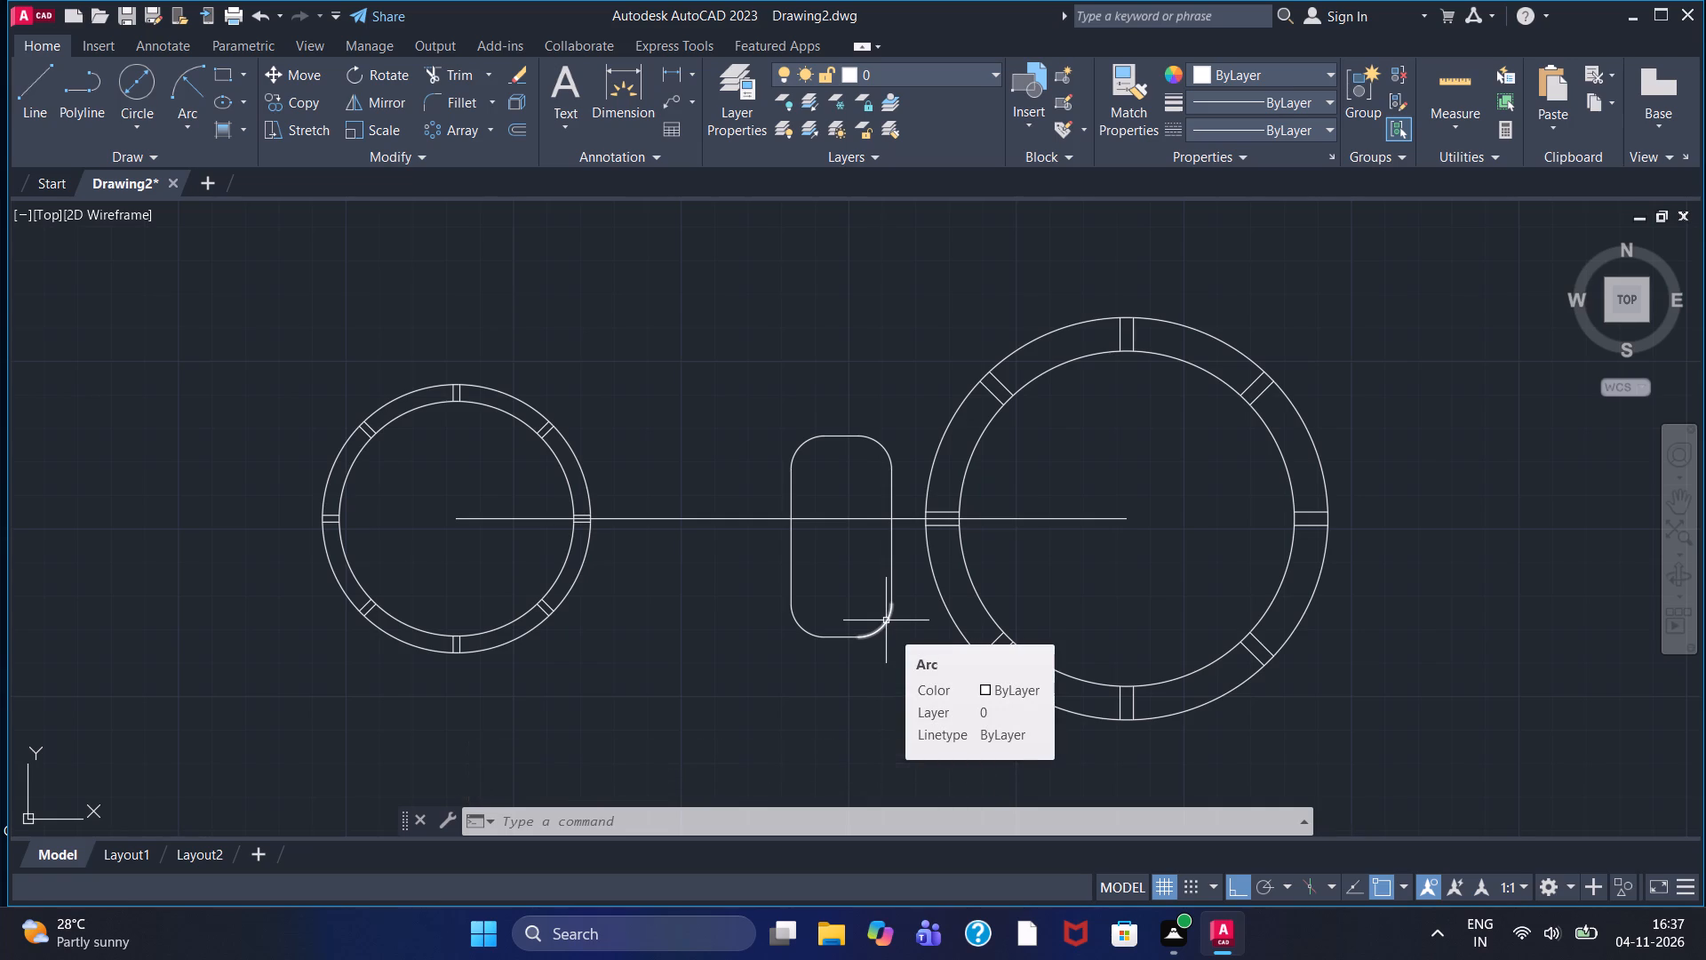
Draw a horizontal line from the rounded rectangle's left side, just below the upper fillet, to slightly past its right side.
click(22, 93)
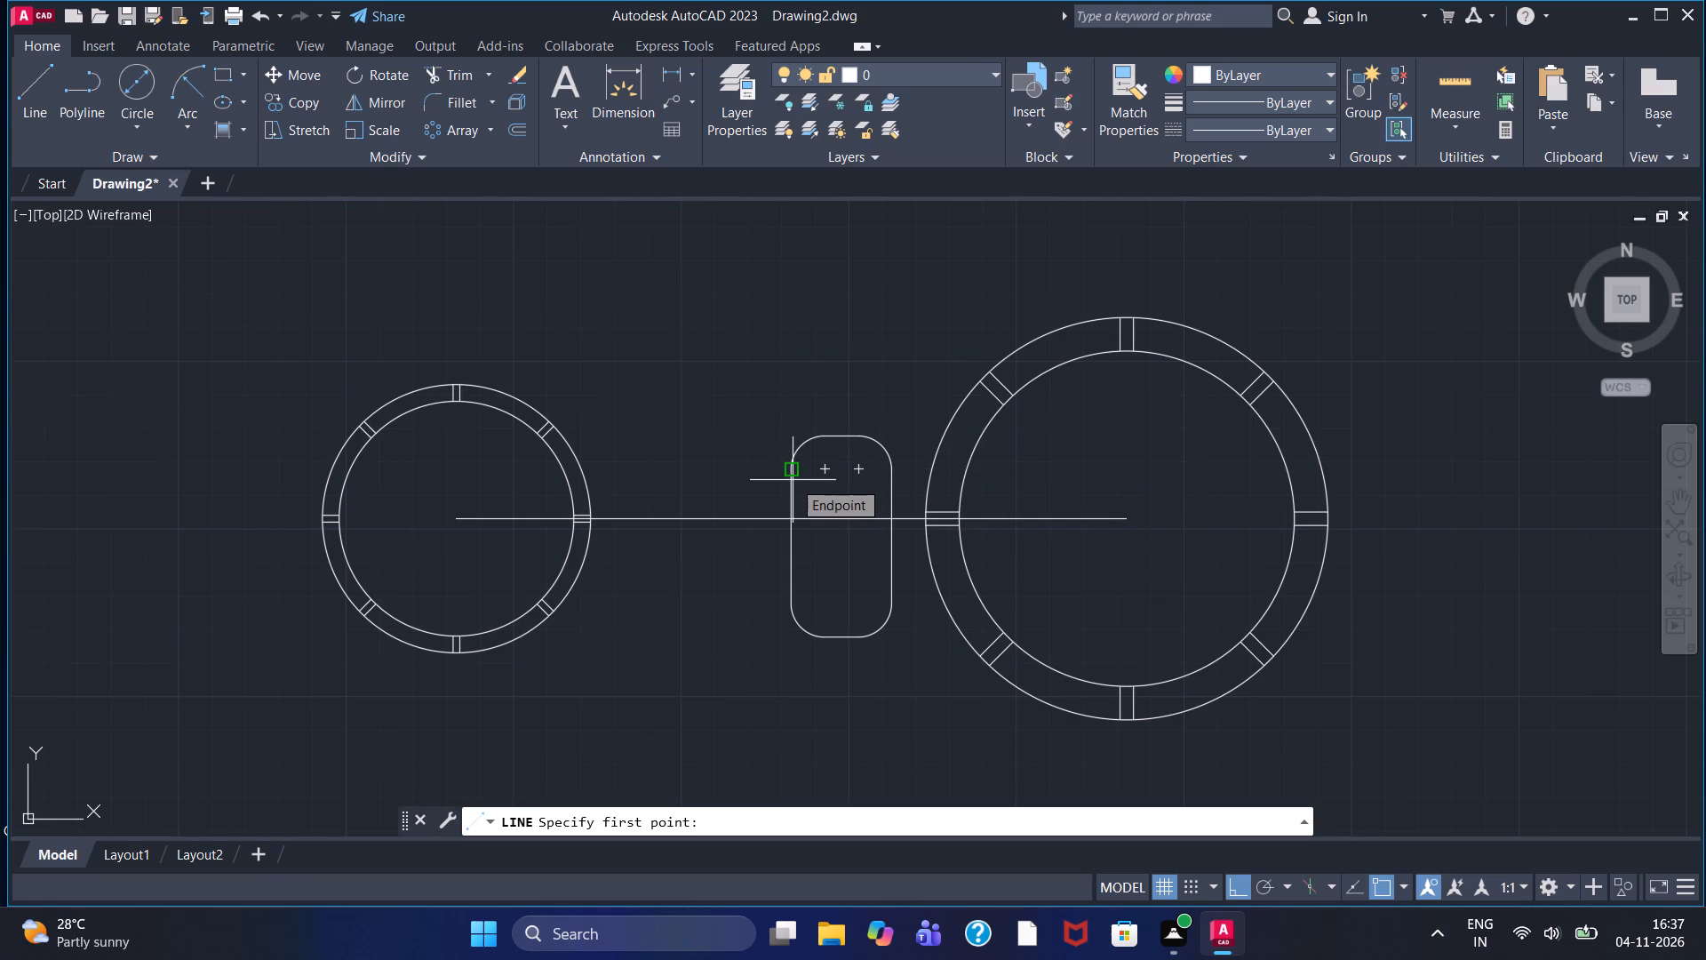
scroll(796, 487, up, 2)
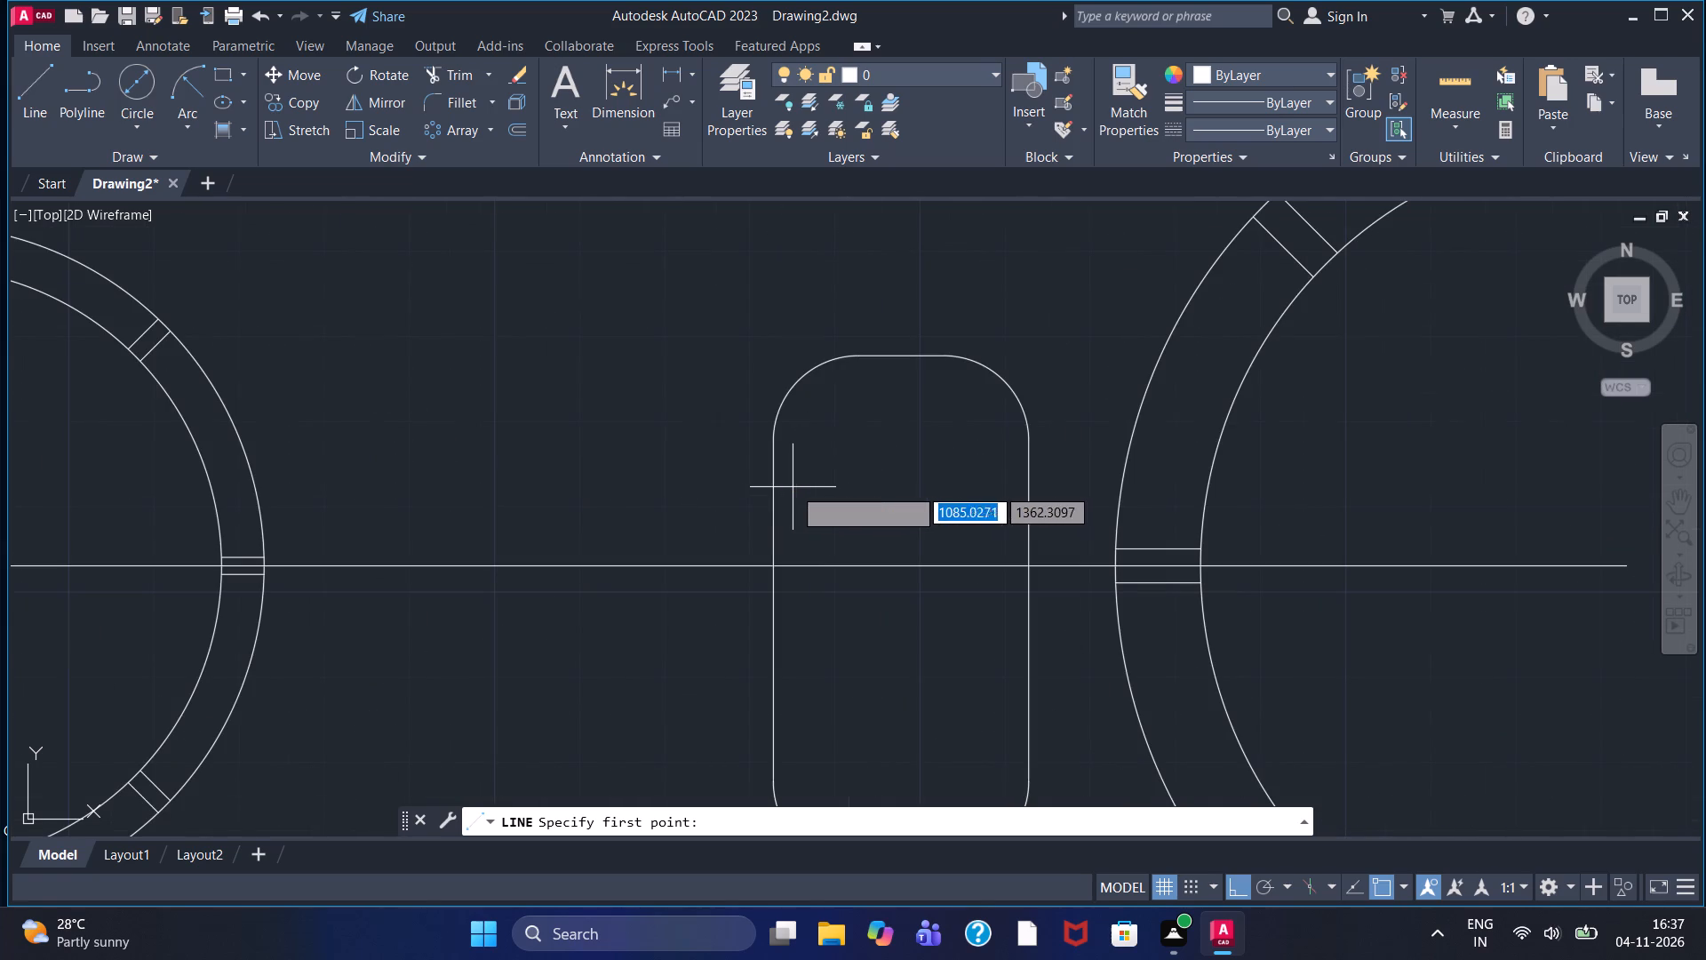
click(772, 462)
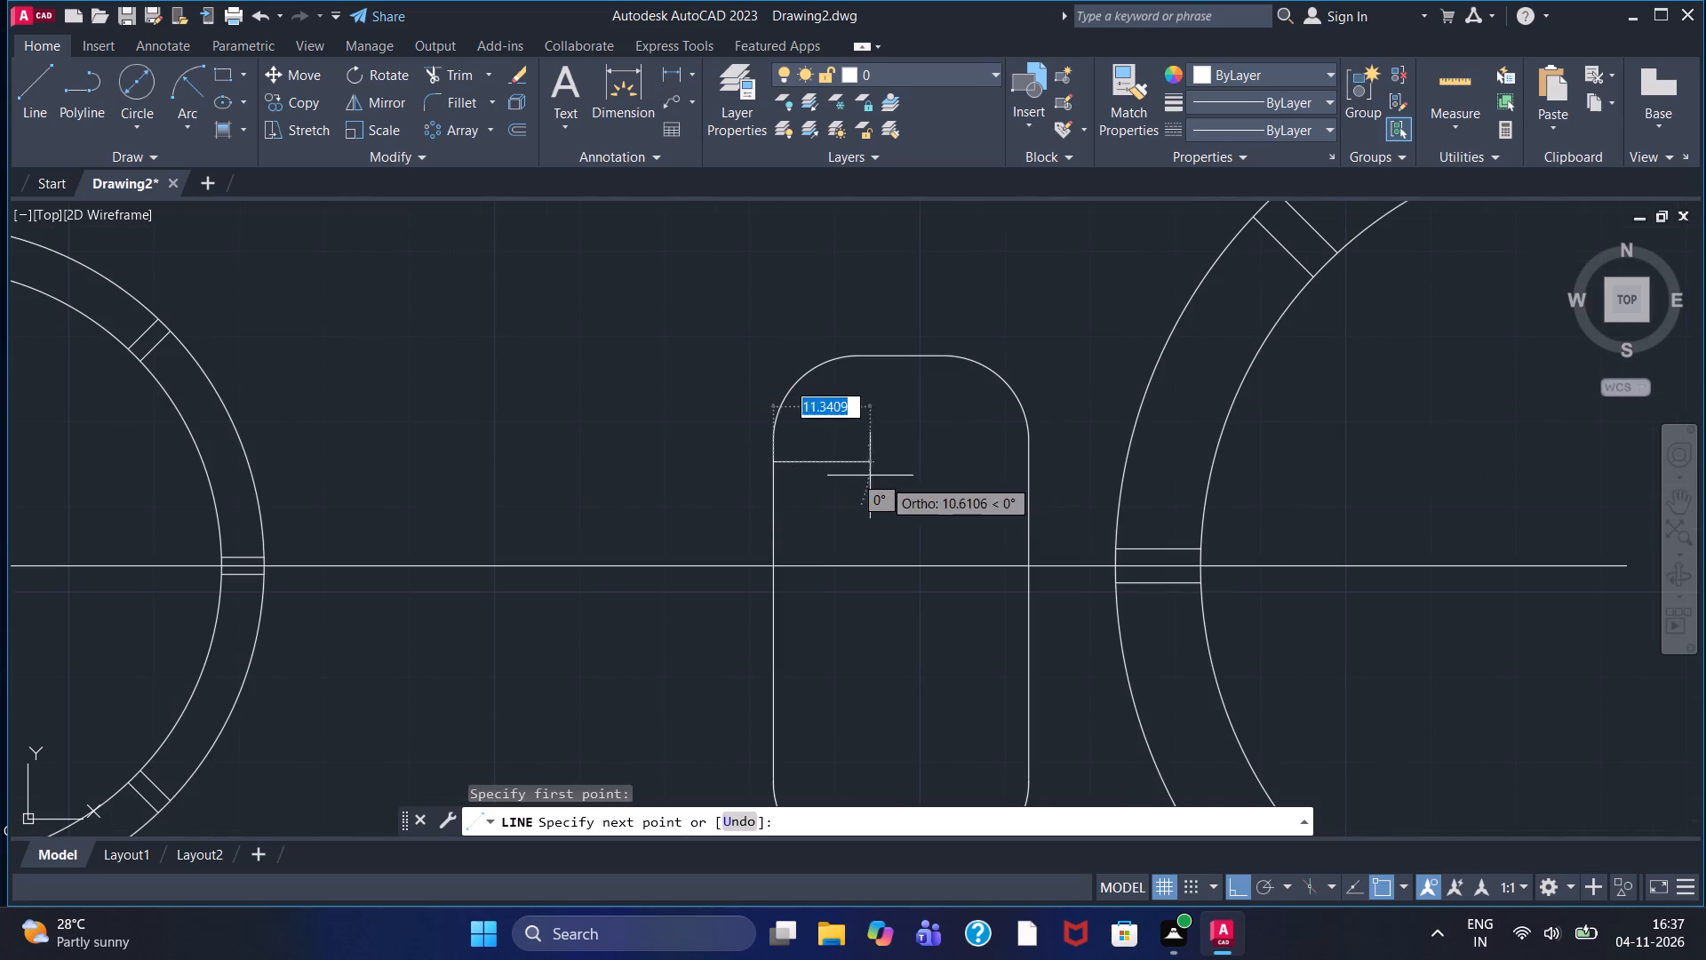
click(1048, 459)
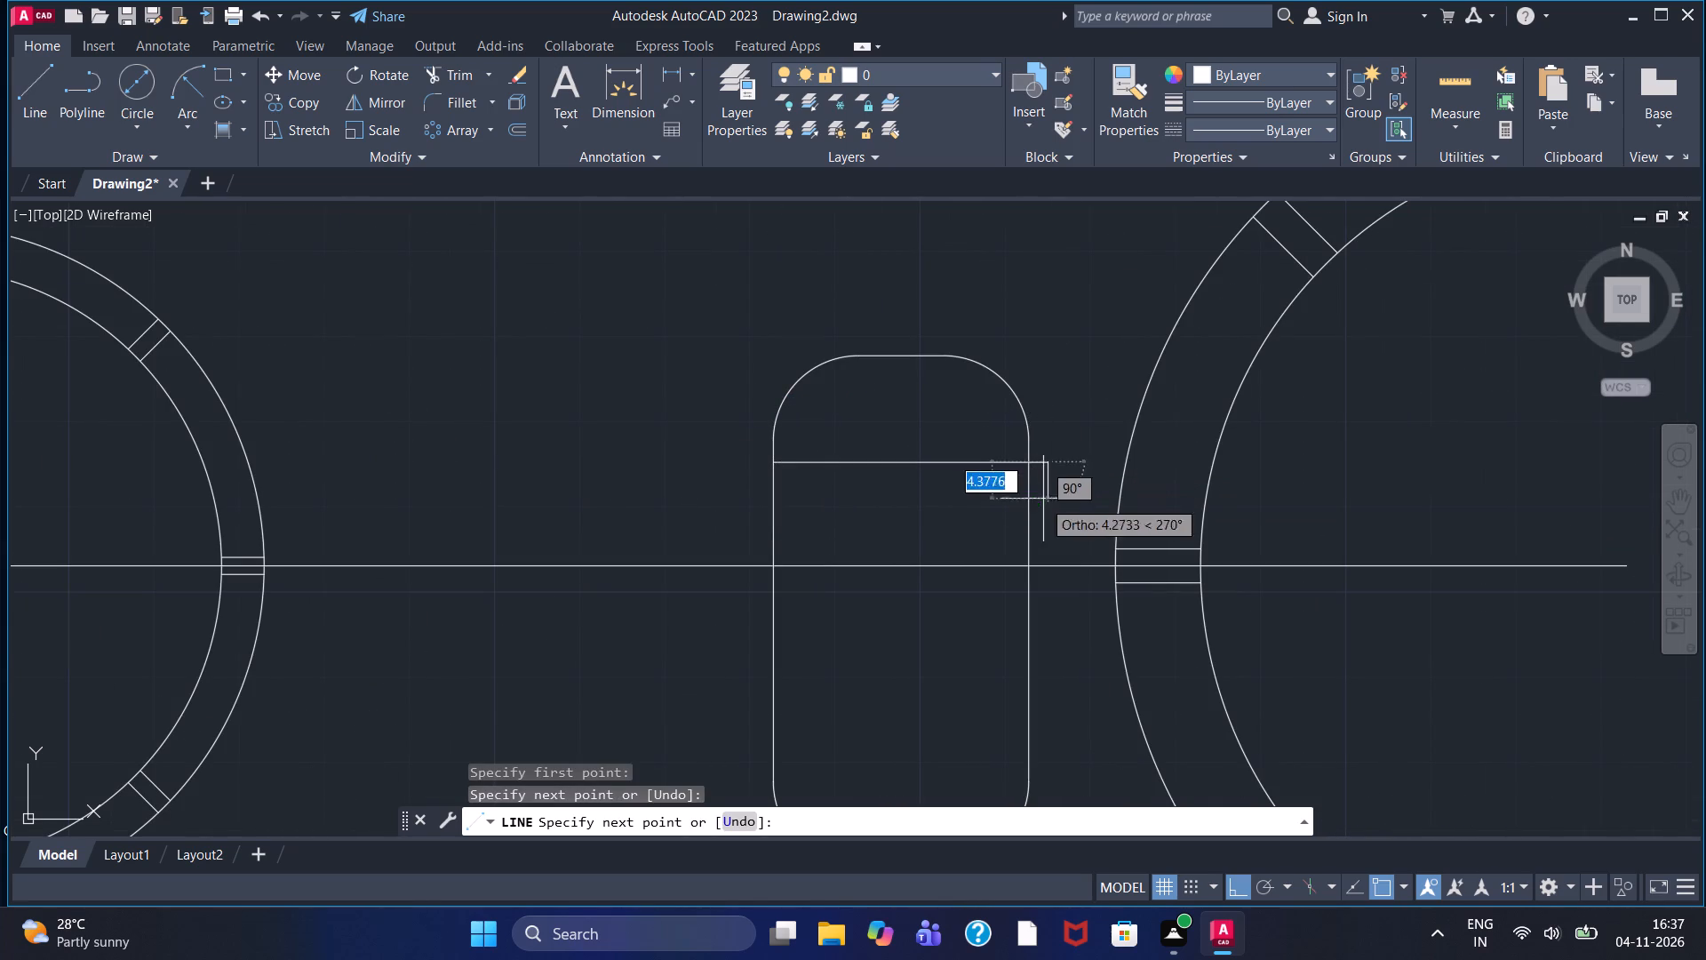
key(Escape)
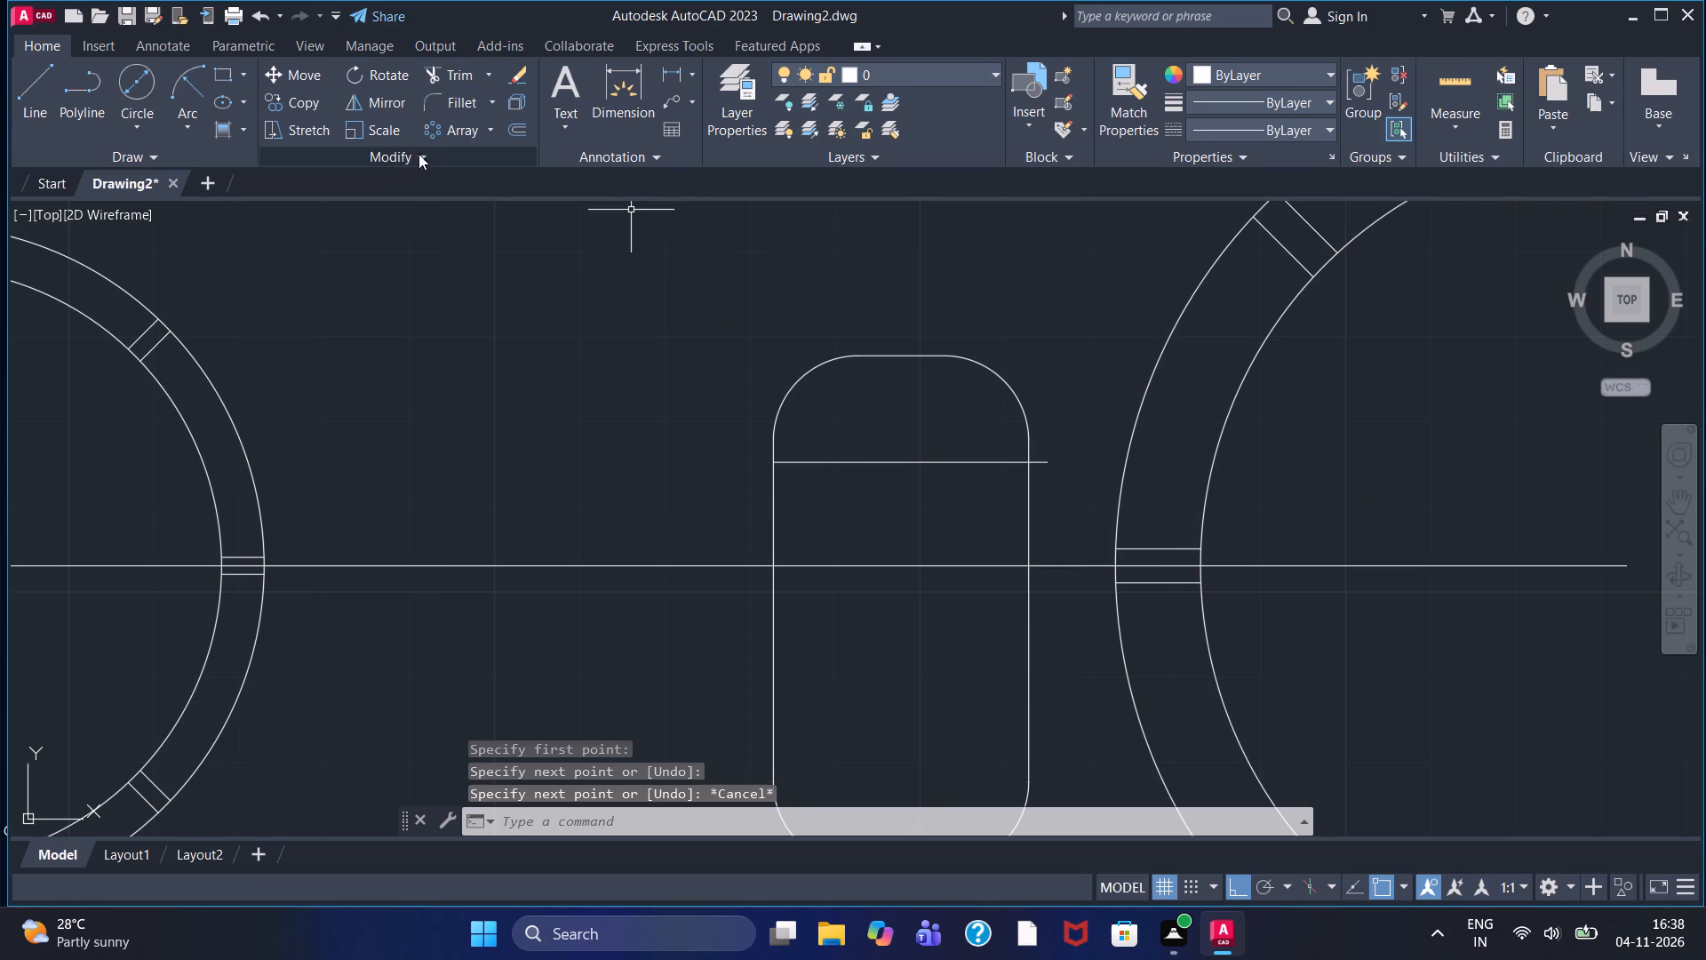
Offset the rectangle's horizontal line with the Through option to a point about 4 below it.
click(511, 132)
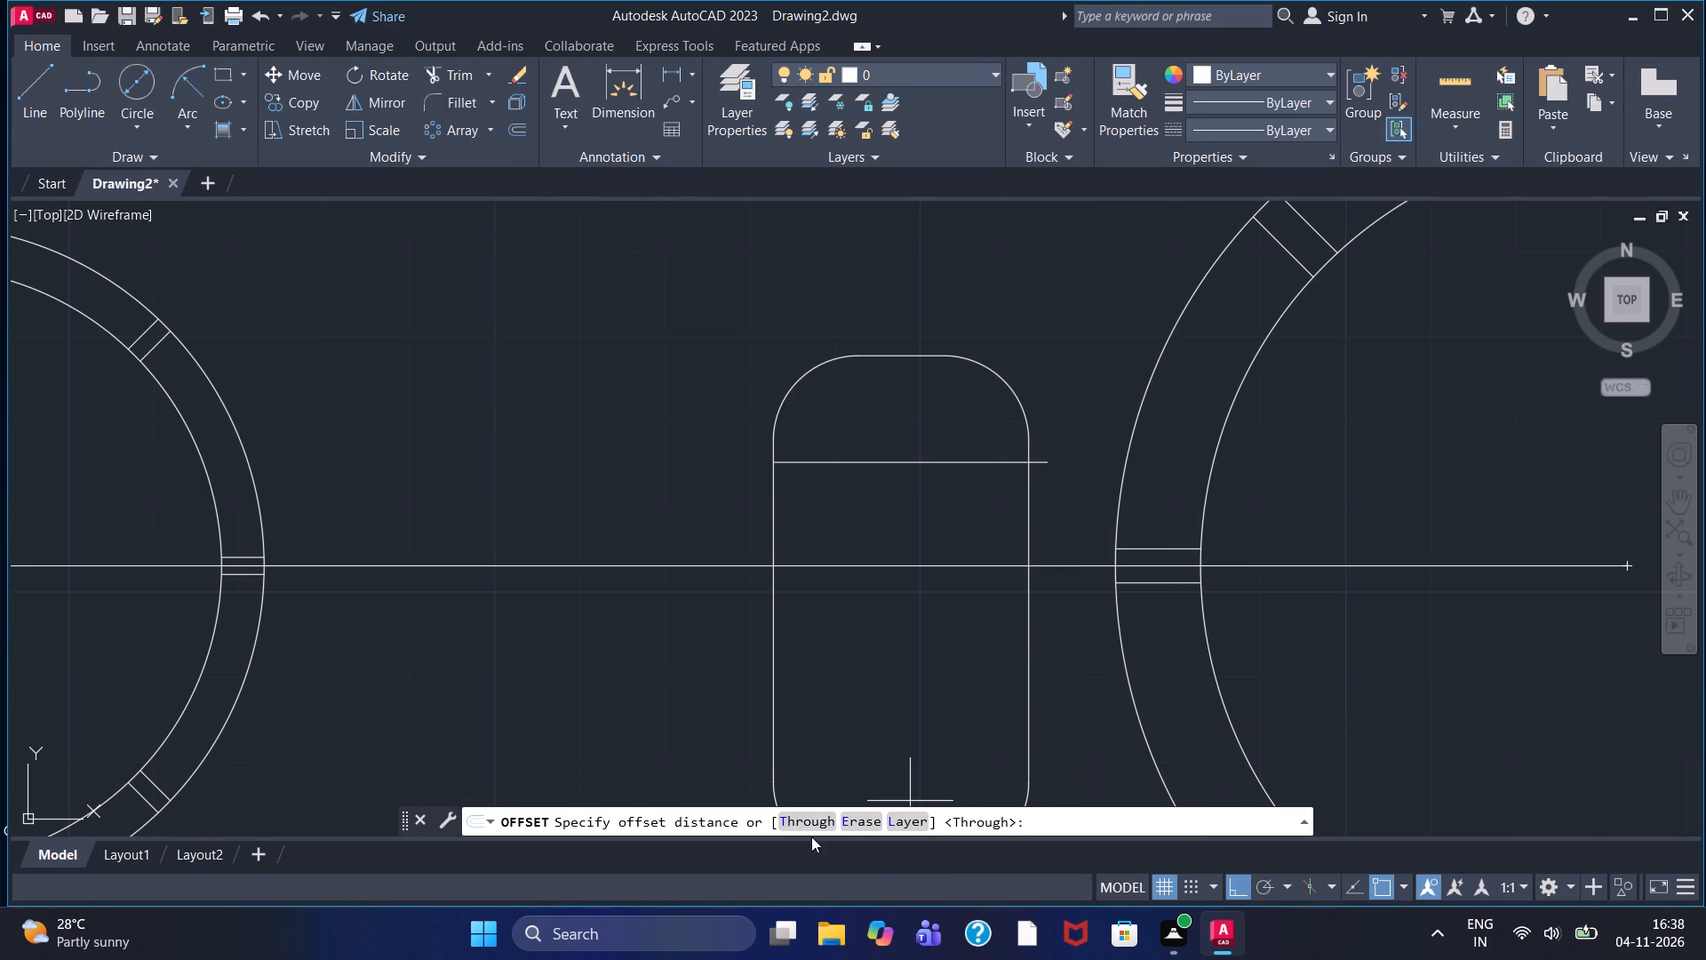
click(812, 827)
click(907, 463)
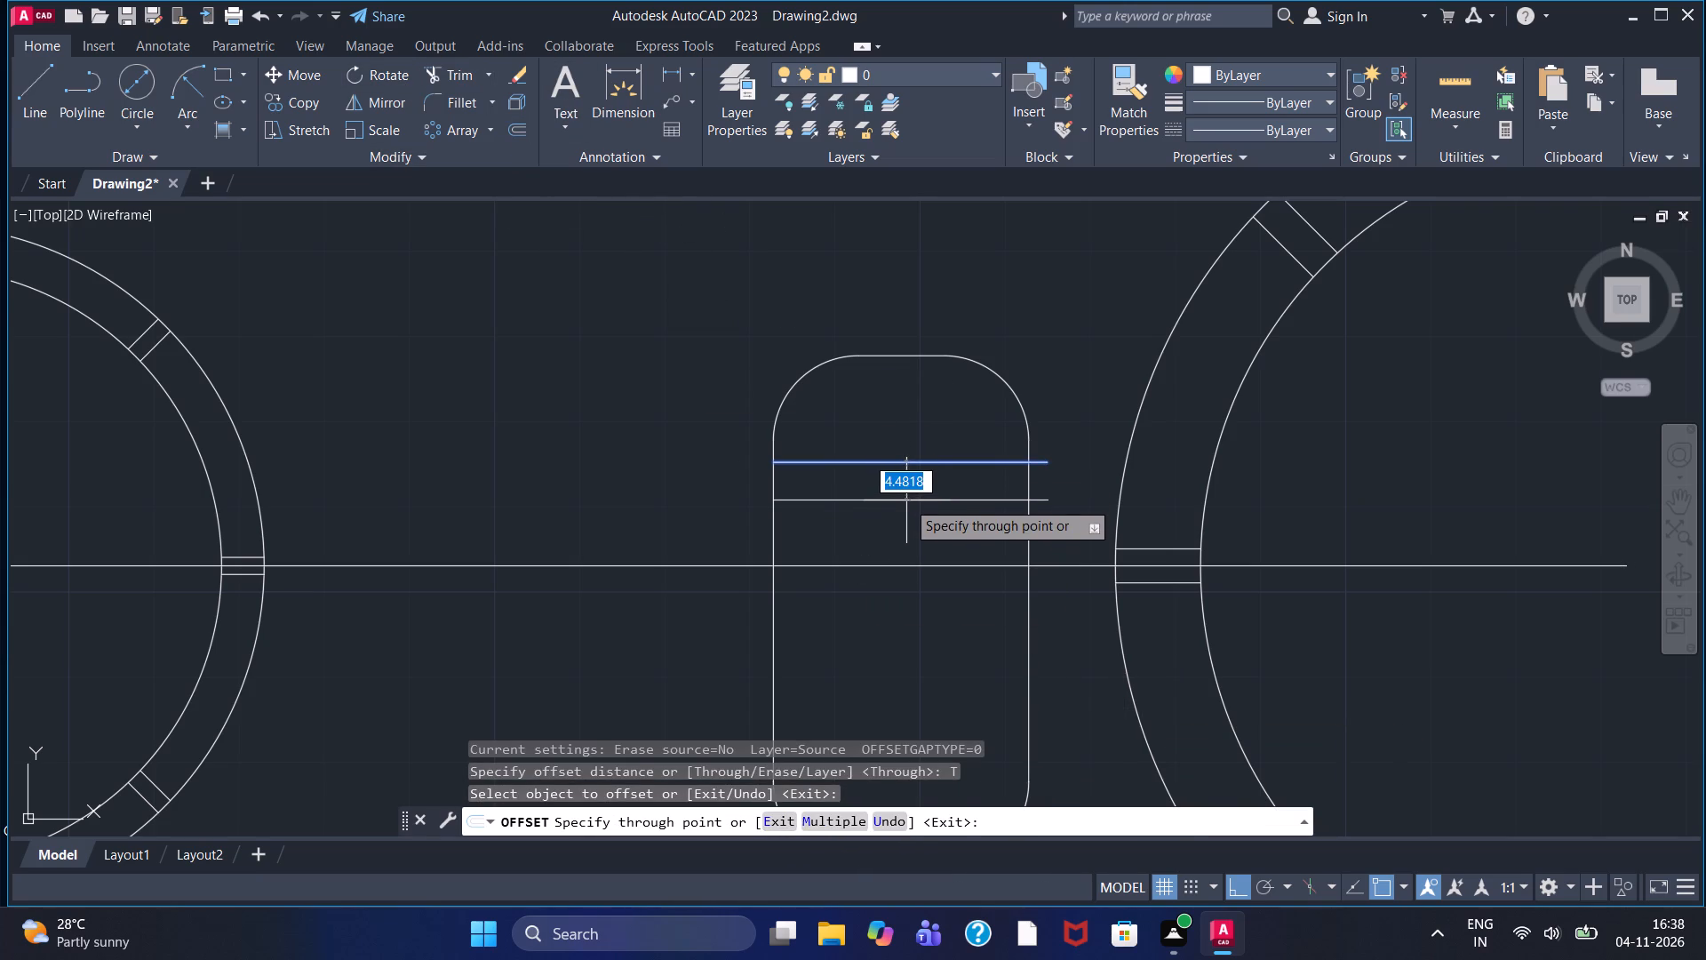
double_click(907, 495)
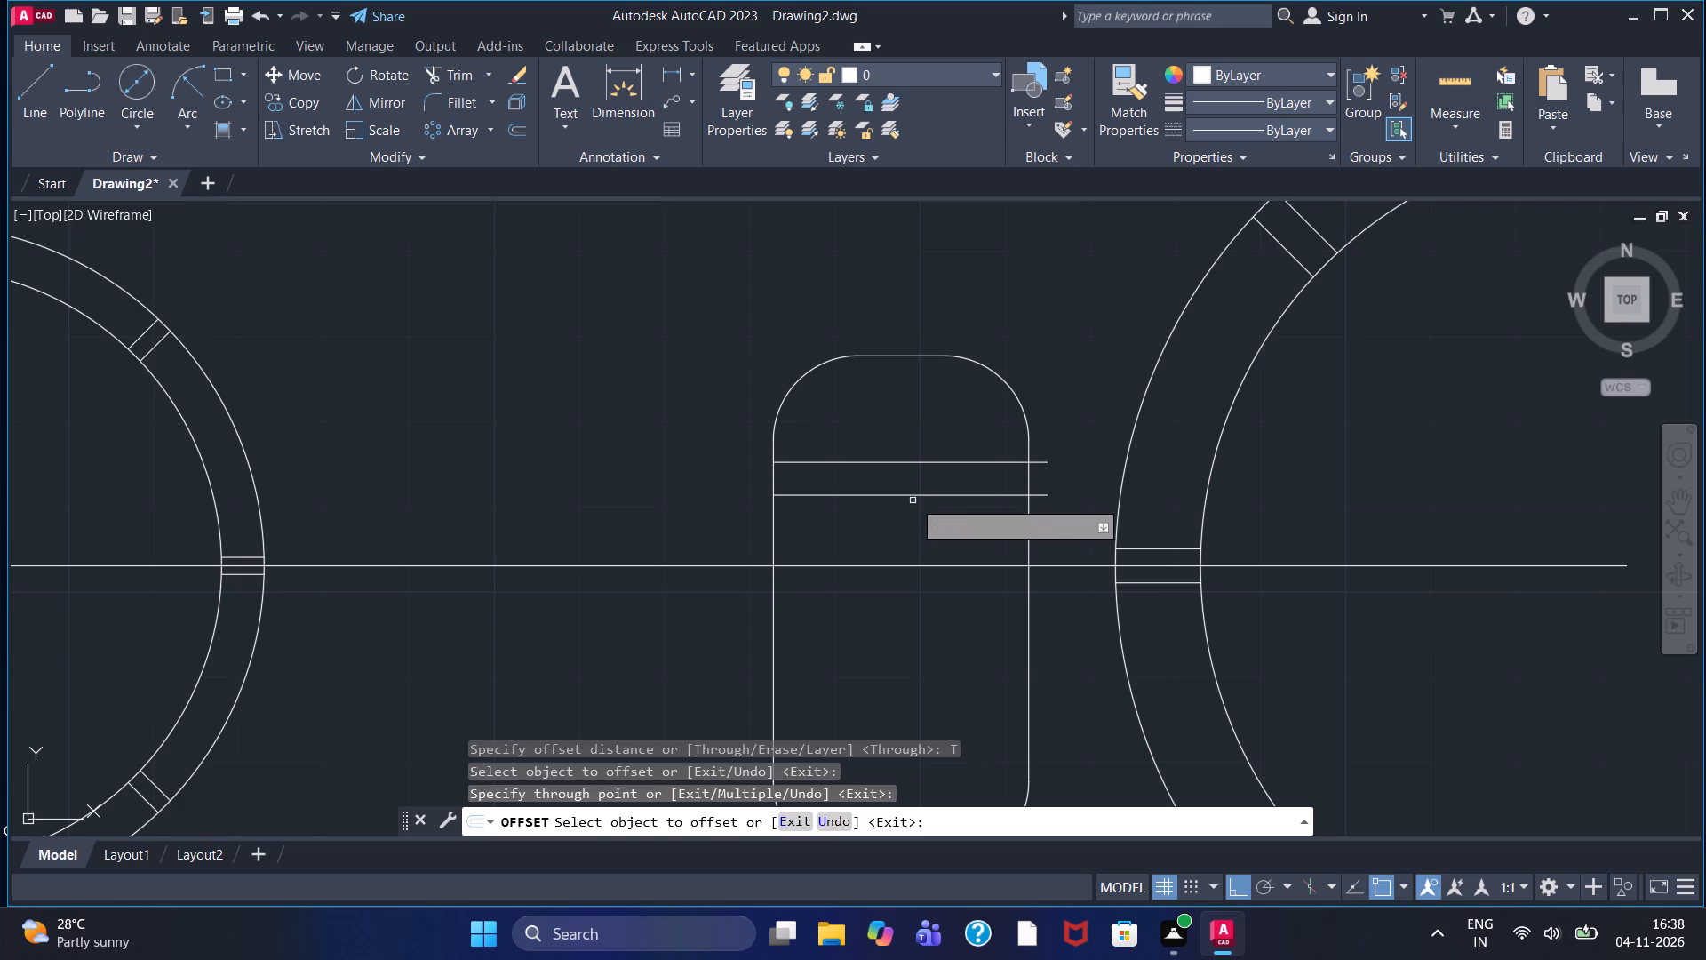
Offset the lower line to a point below the centre line, and offset that copy about 4 further down.
click(913, 495)
scroll(921, 662, down, 1)
middle_drag(923, 671, 926, 636)
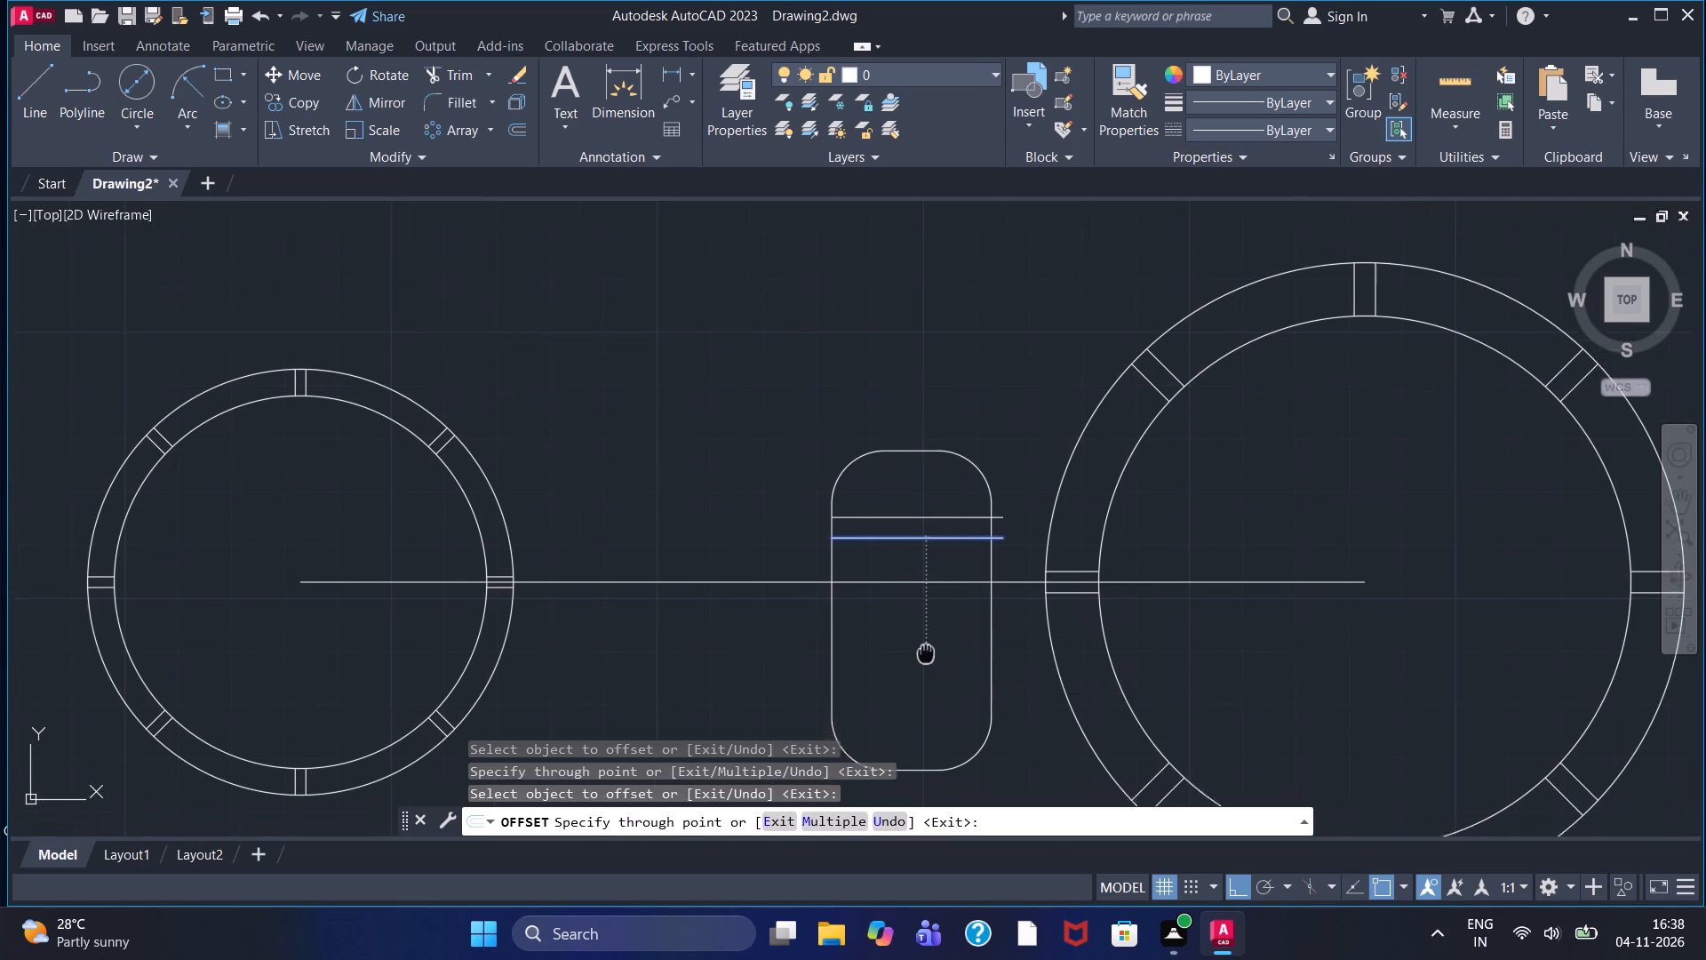
middle_drag(926, 636, 927, 621)
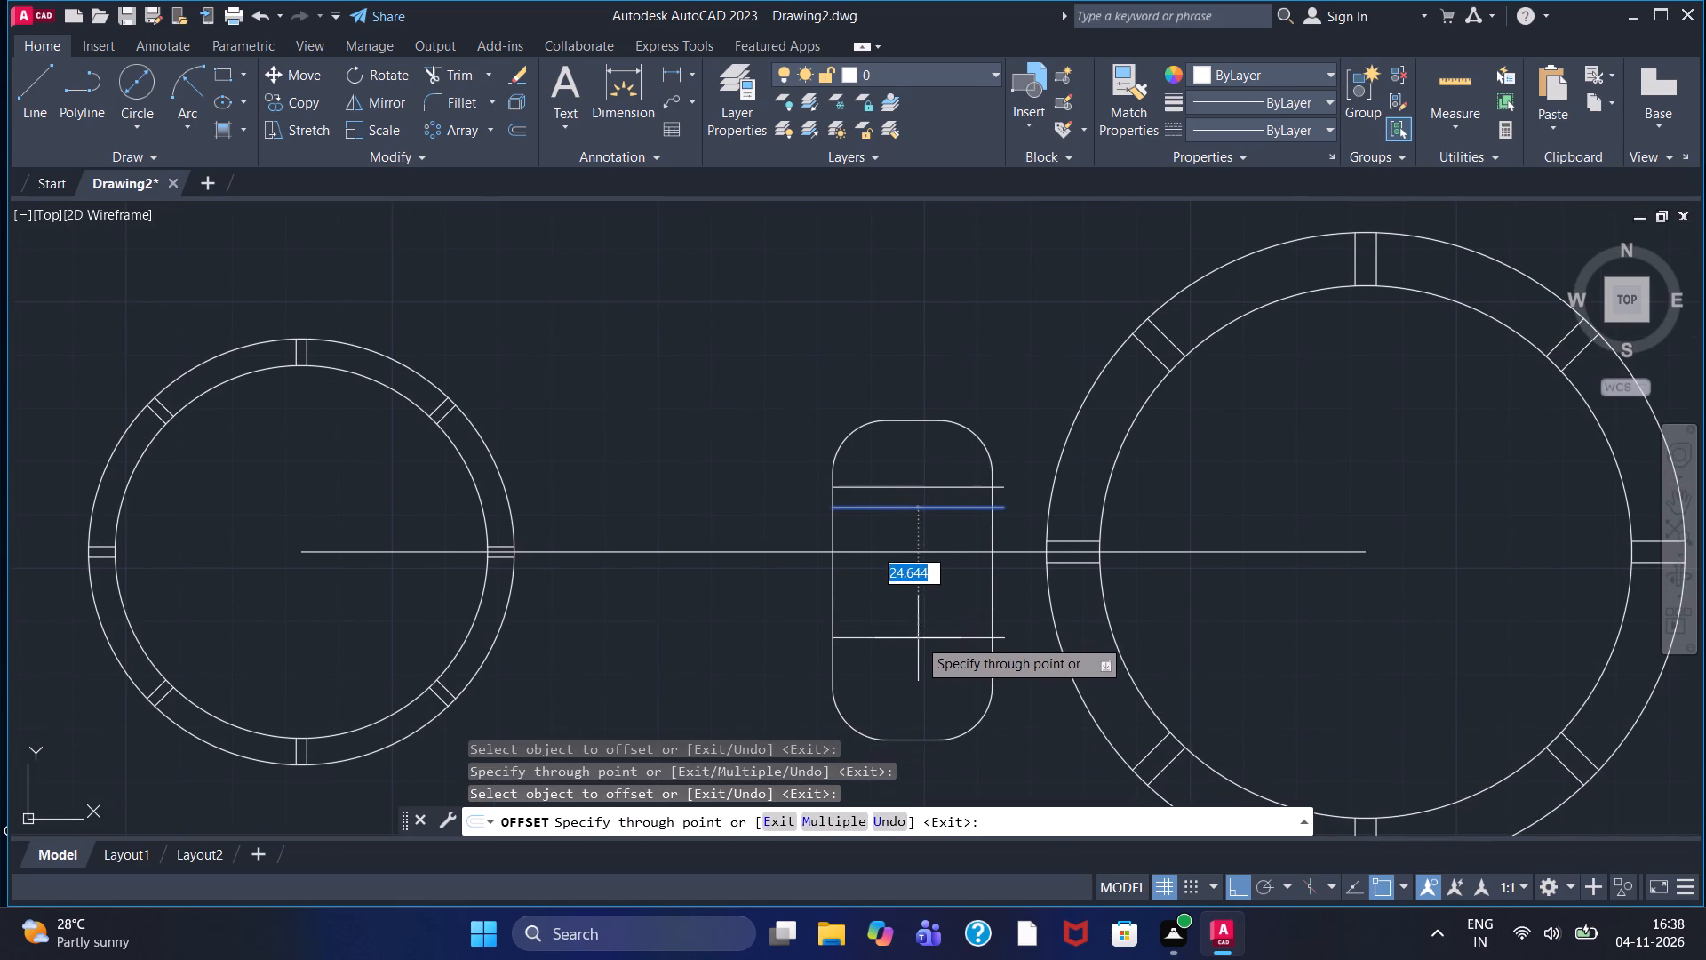
click(908, 618)
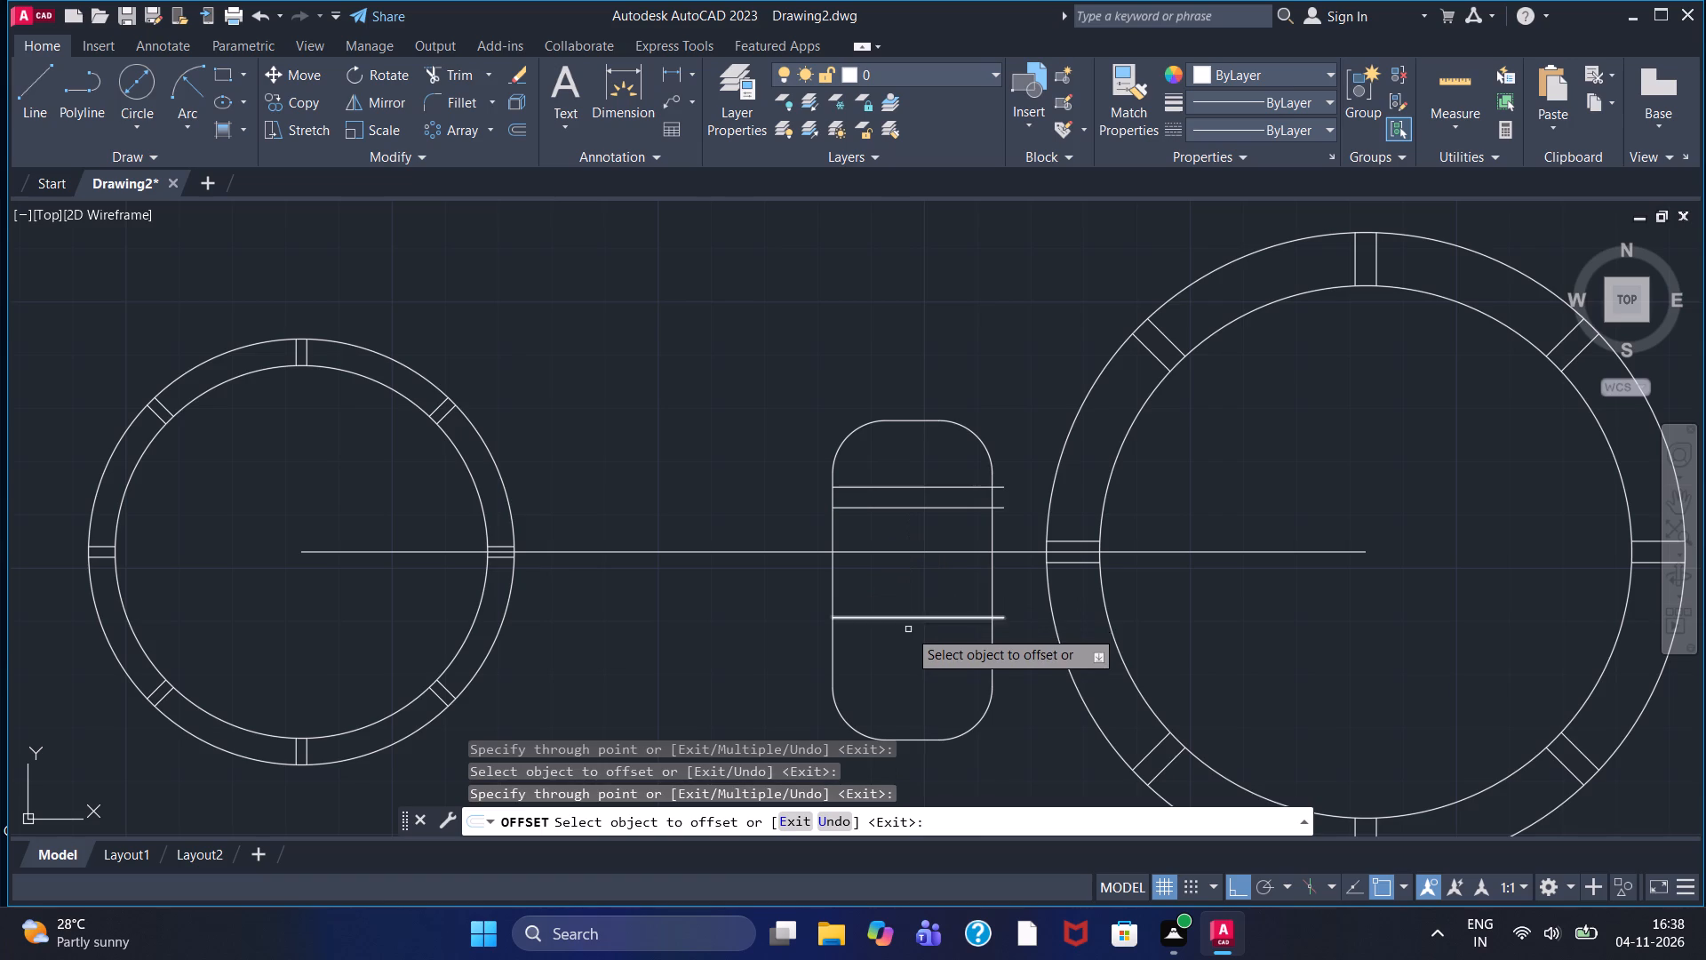
double_click(915, 615)
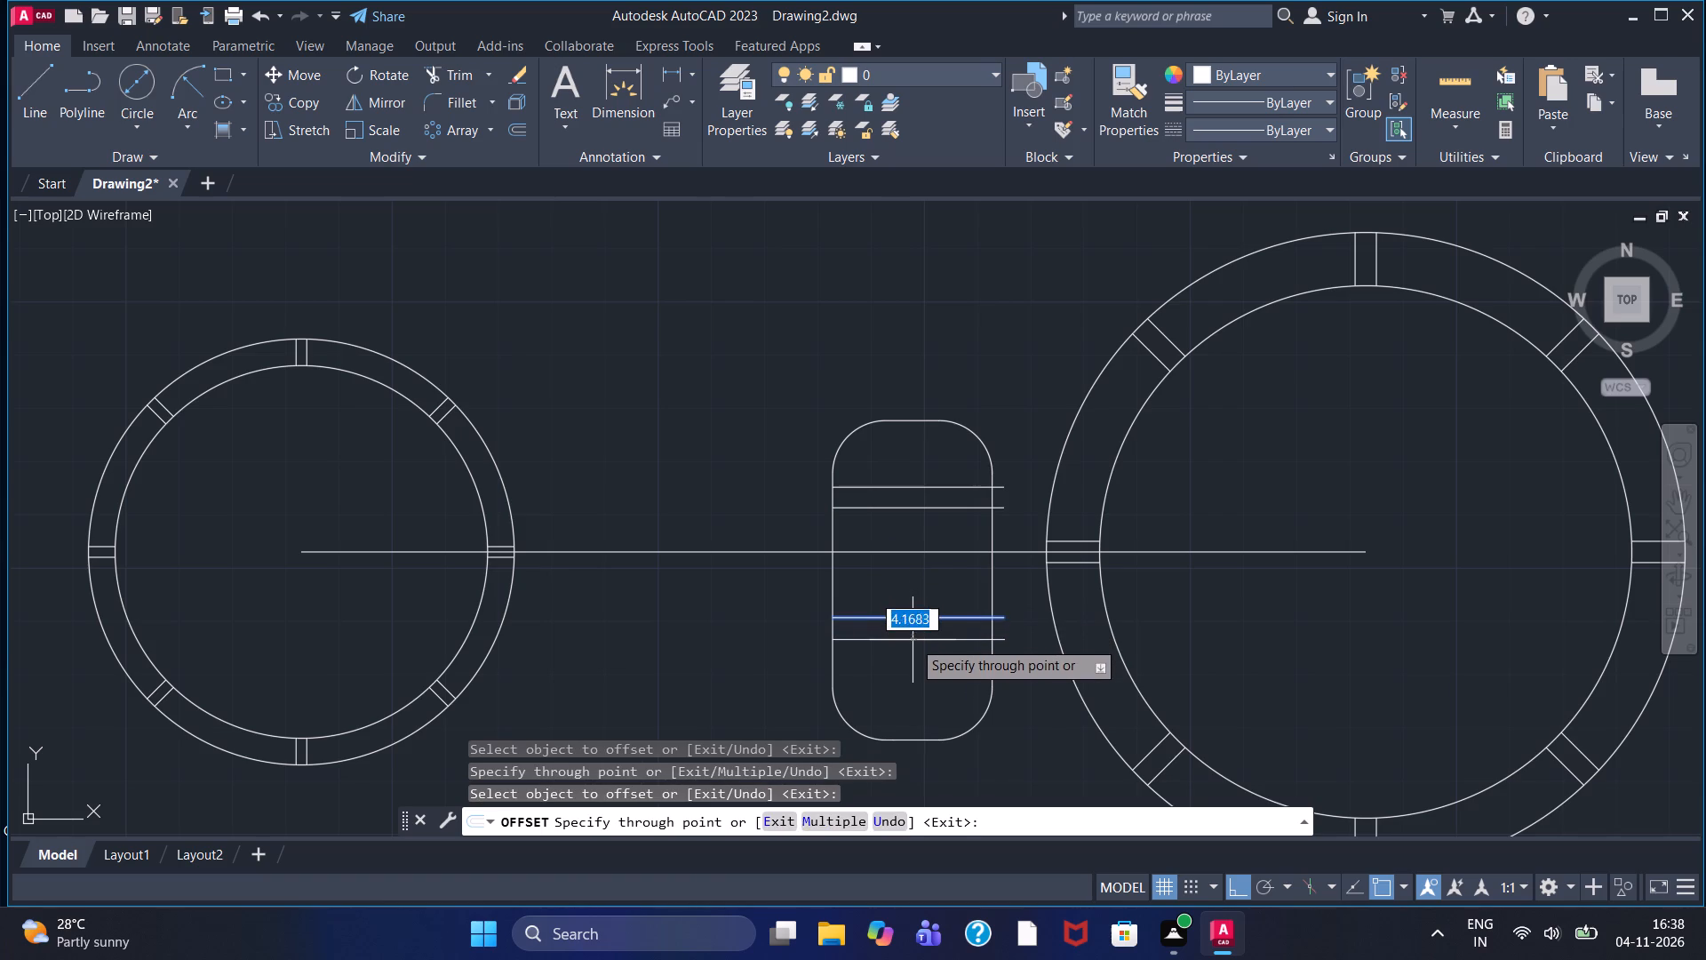
click(913, 642)
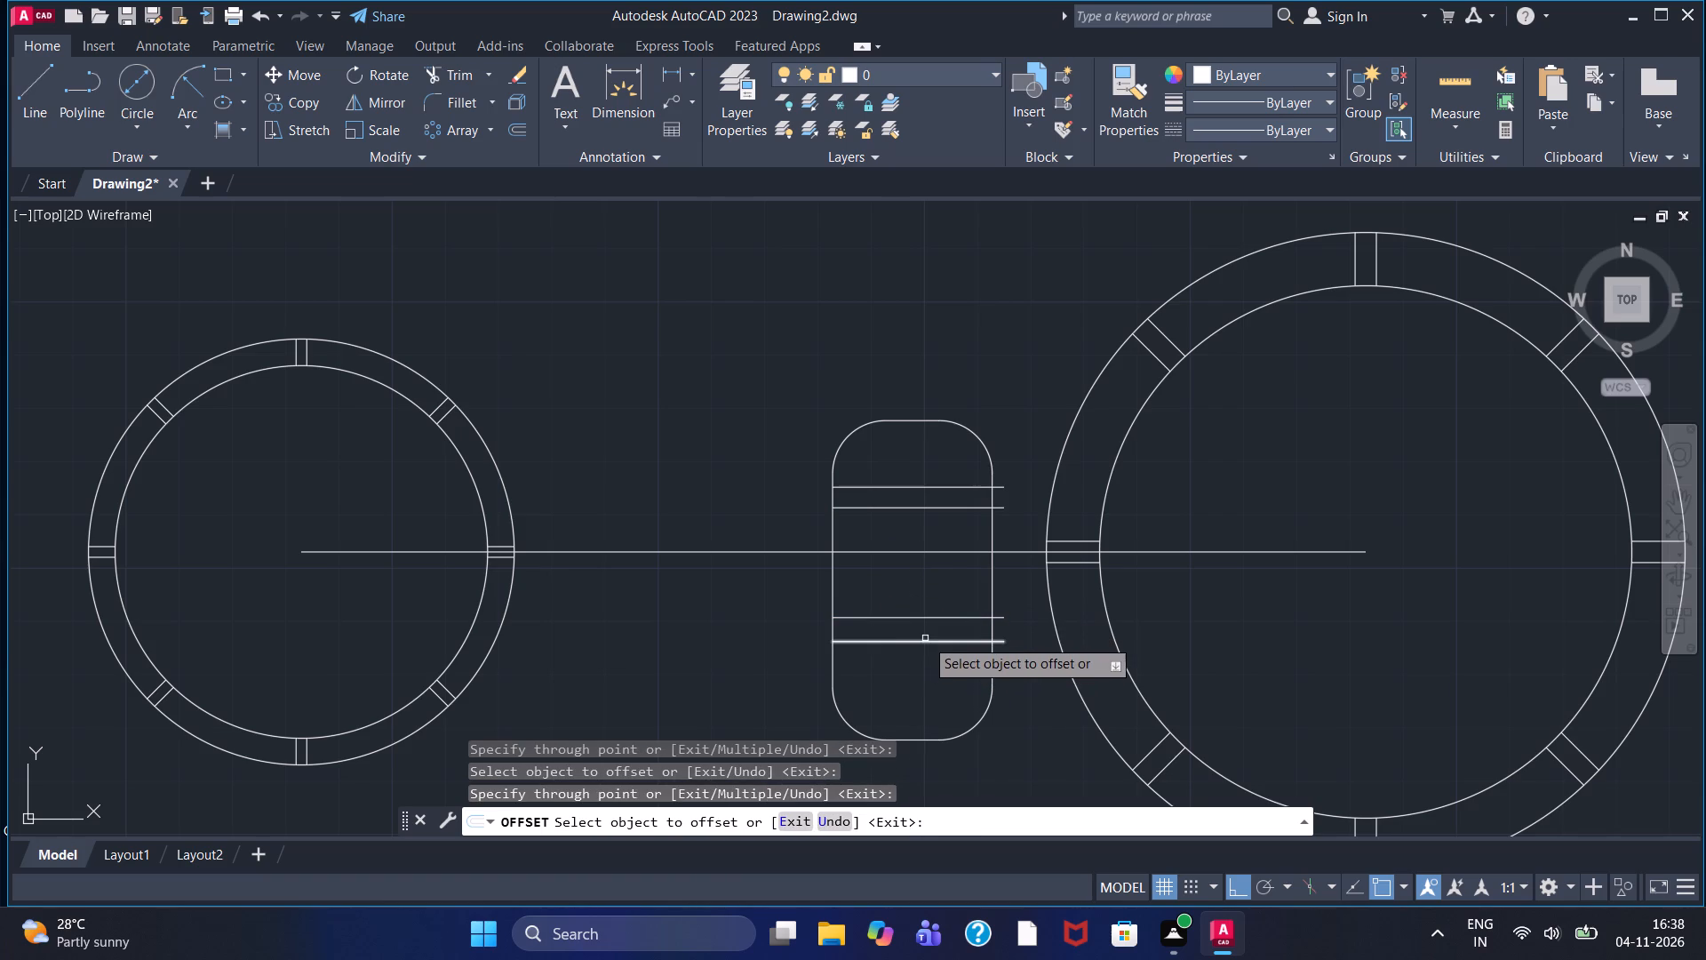
Offset the lowest cross line about 10.5 downward, to just above the rectangle's bottom edge.
click(925, 638)
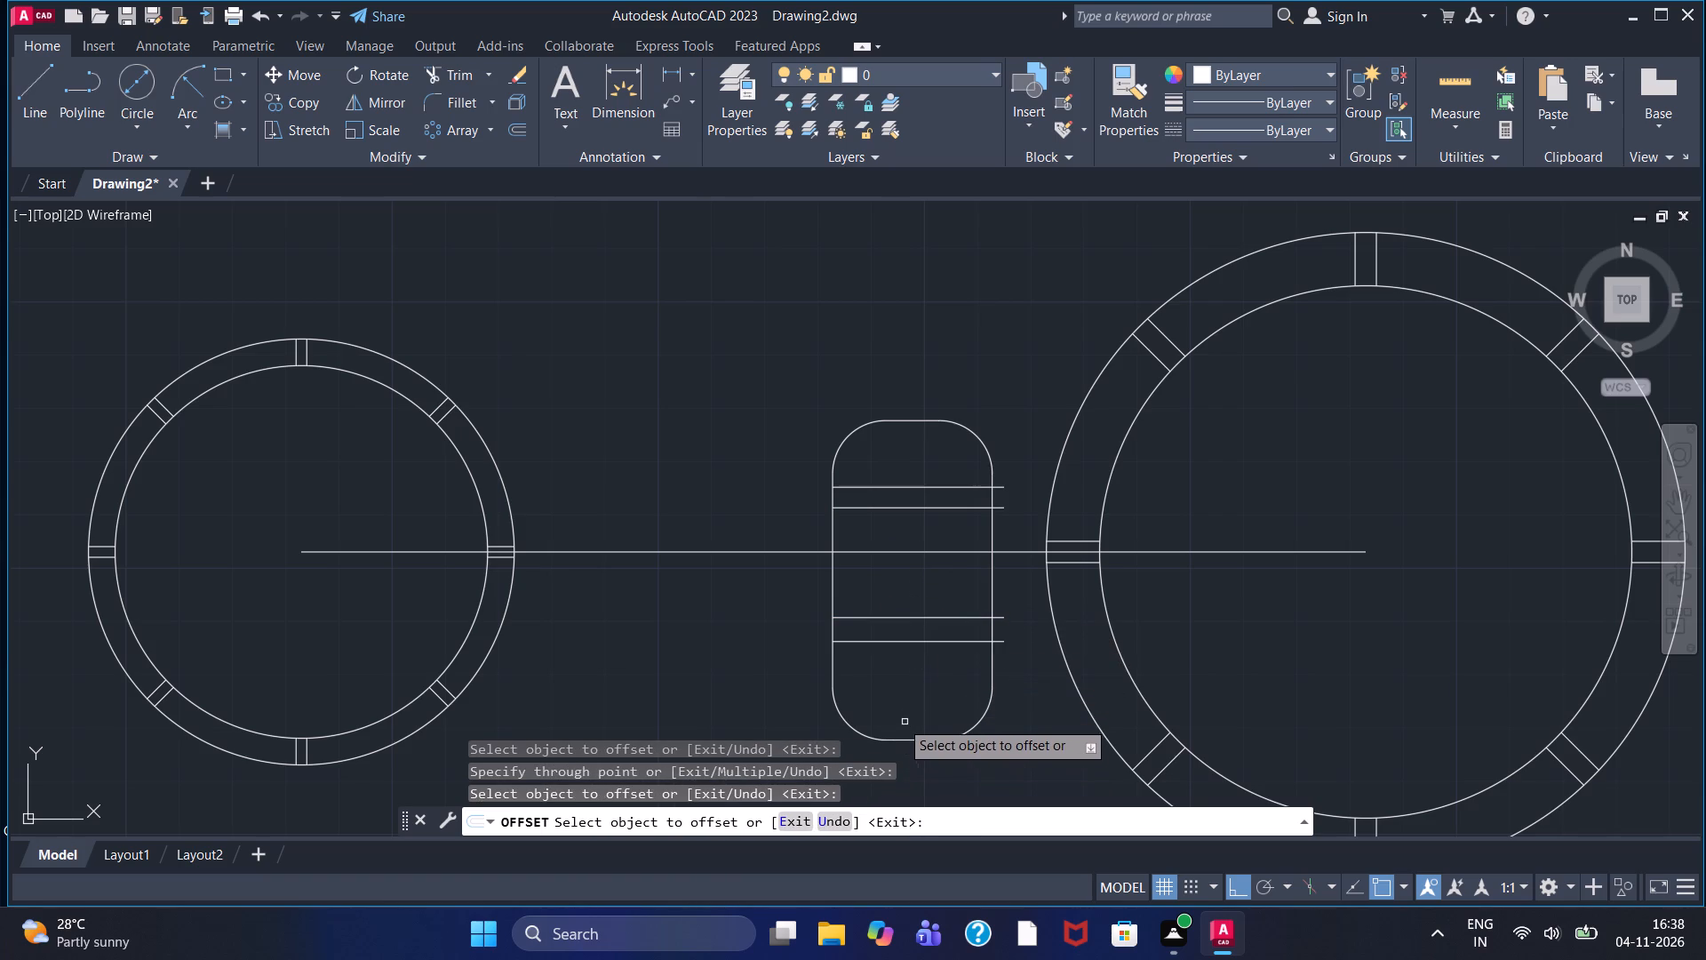
double_click(903, 639)
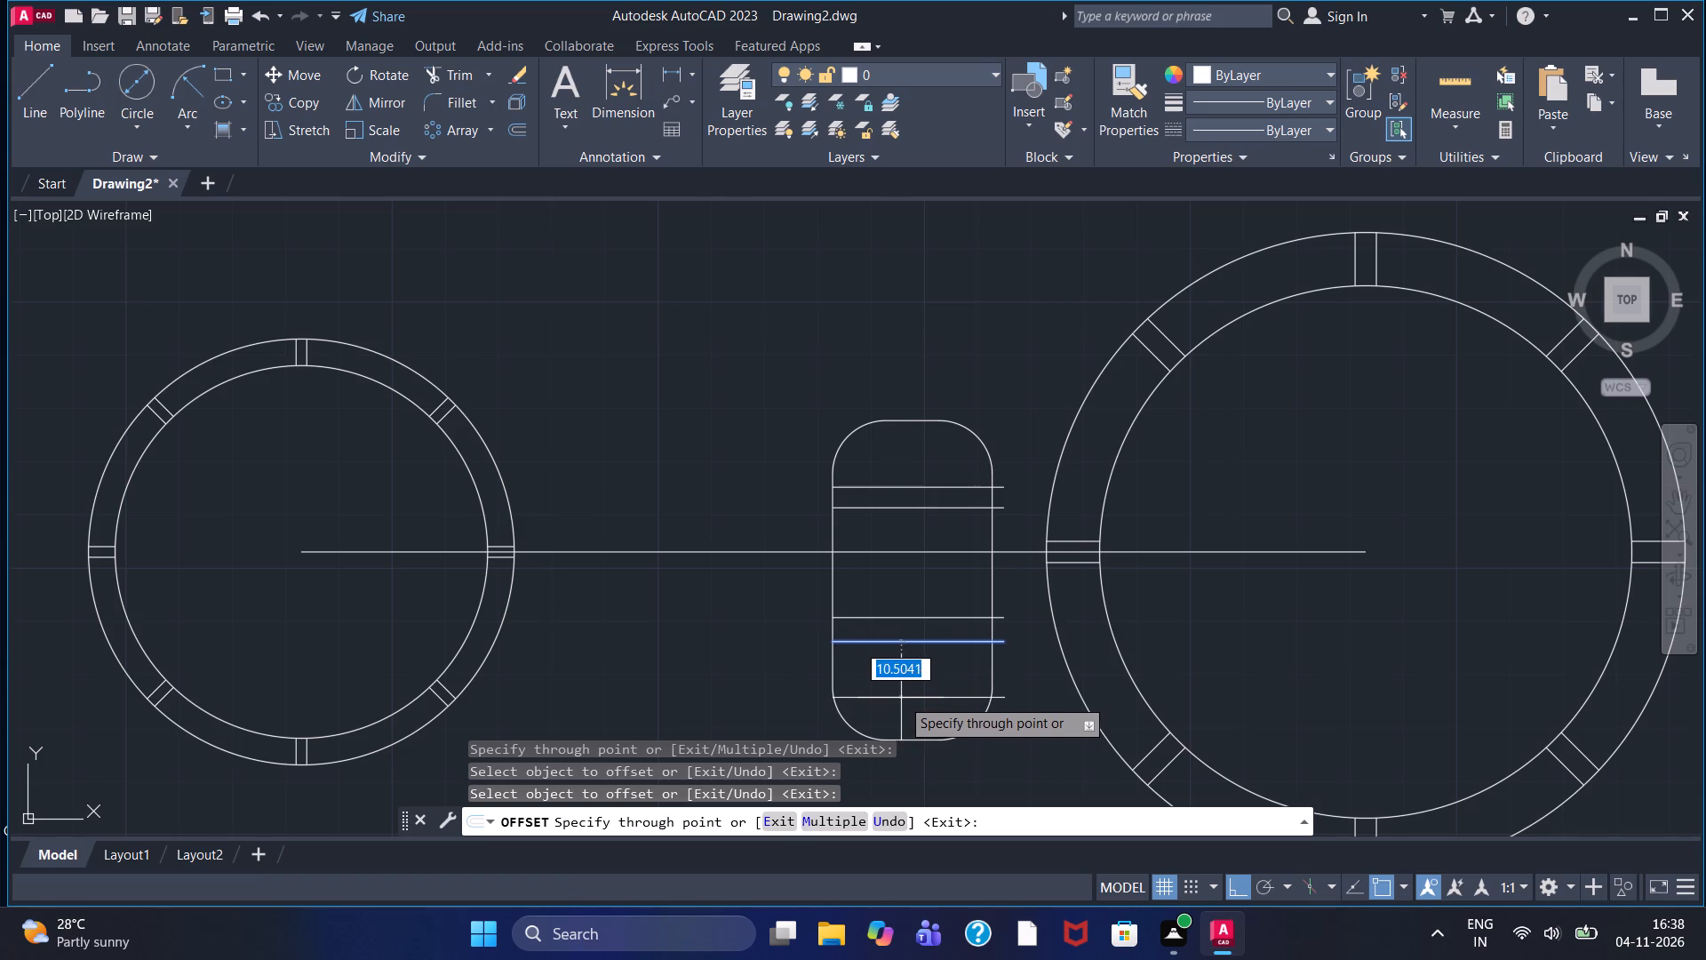
click(901, 698)
key(Escape)
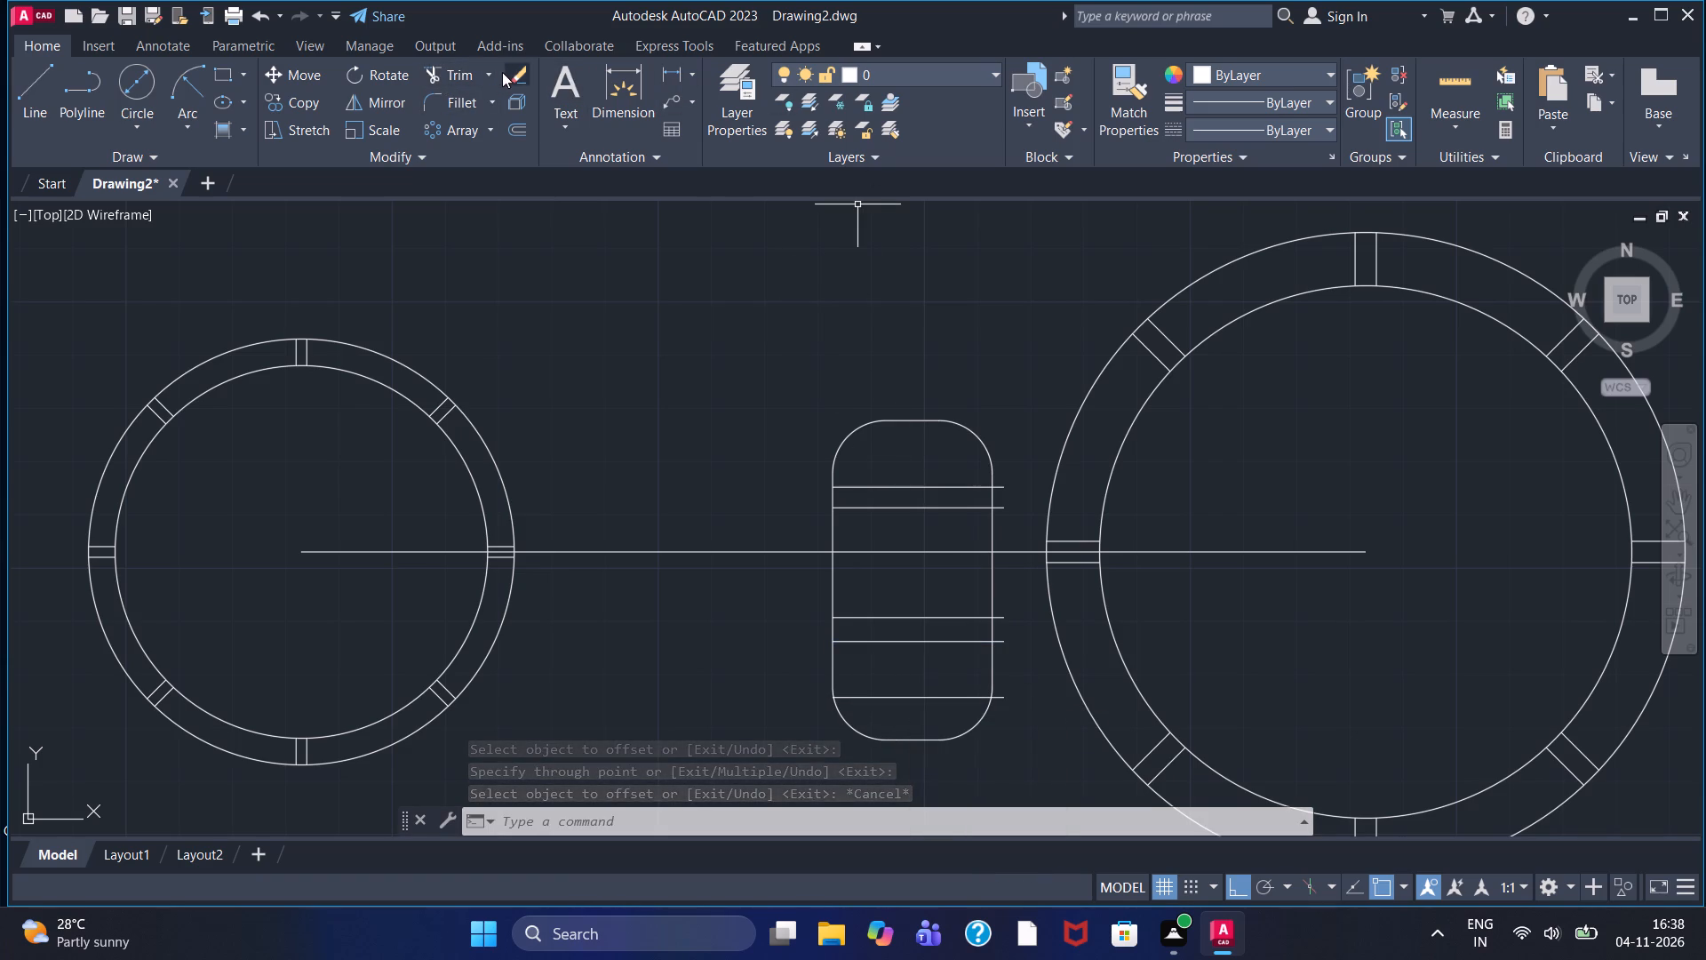
Trim the ends of all five cross lines that extend past the rectangle's right side.
click(450, 76)
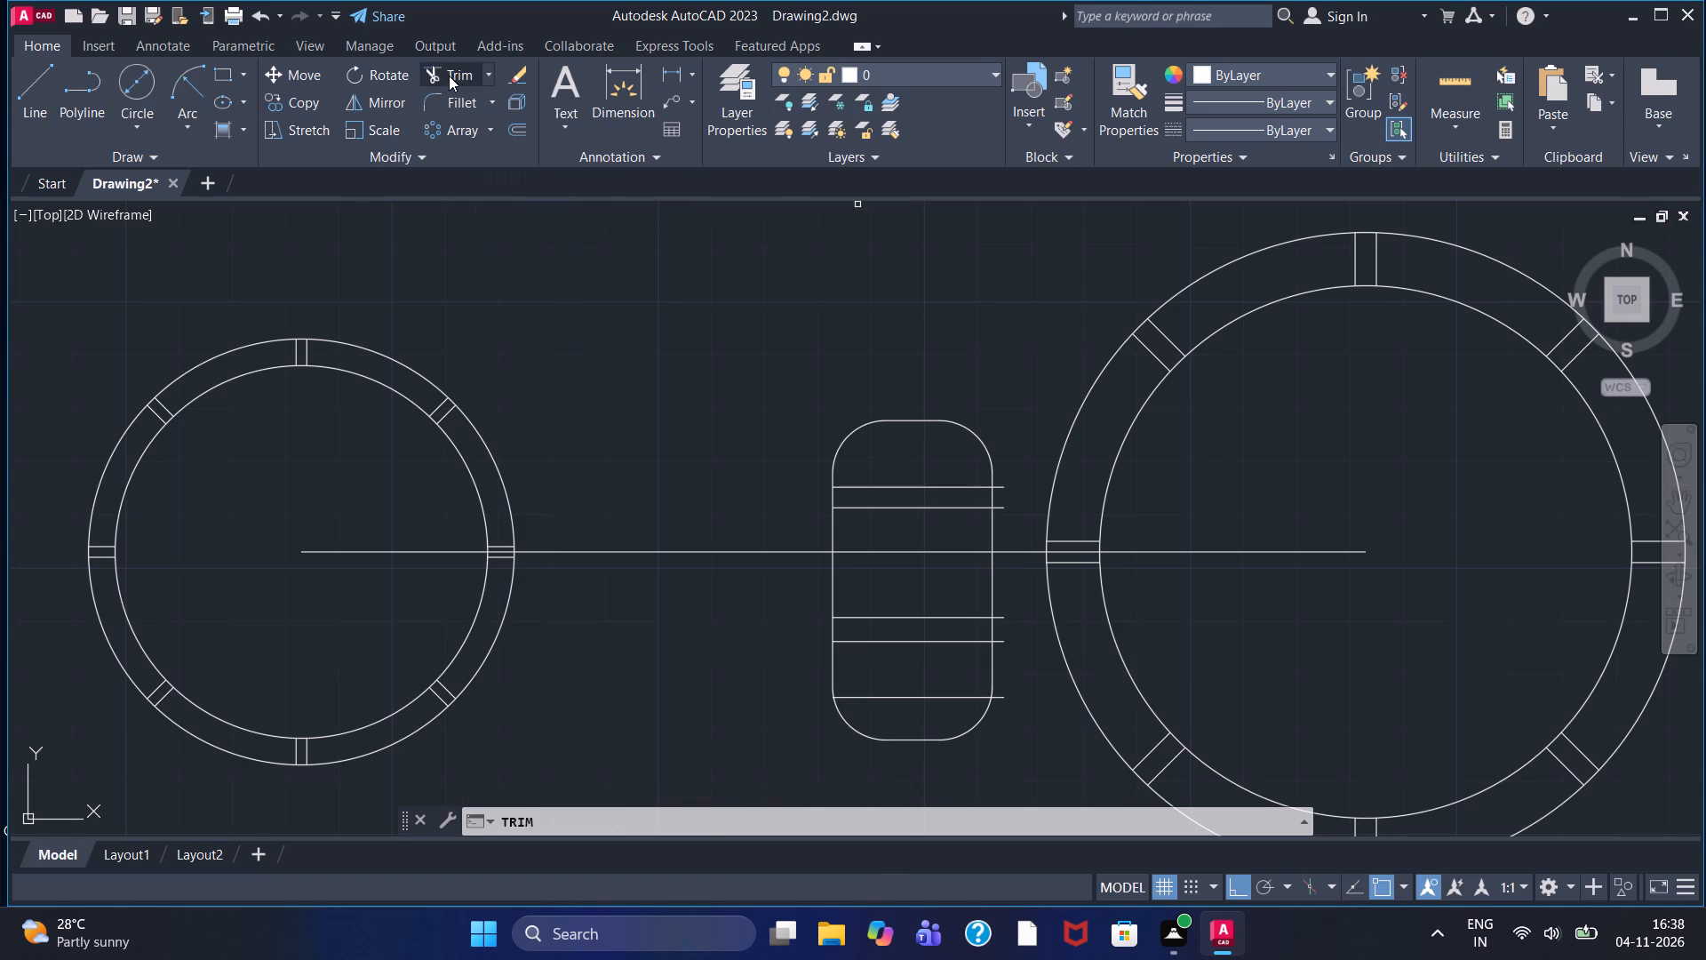
click(1000, 486)
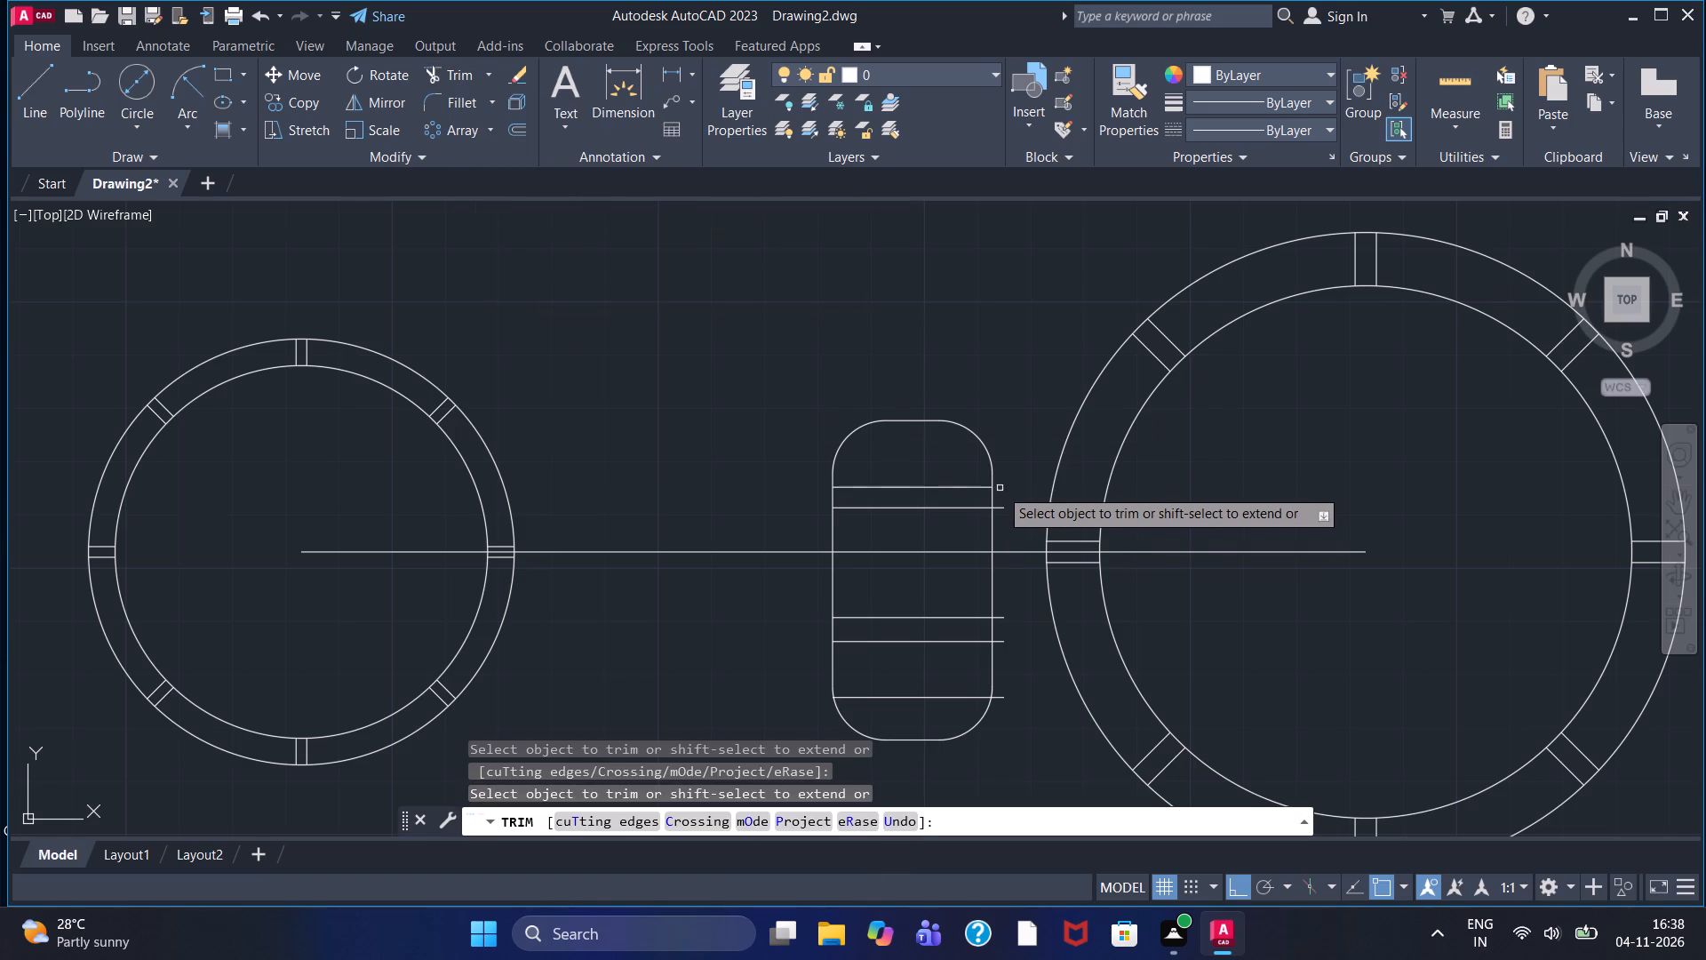
double_click(1000, 508)
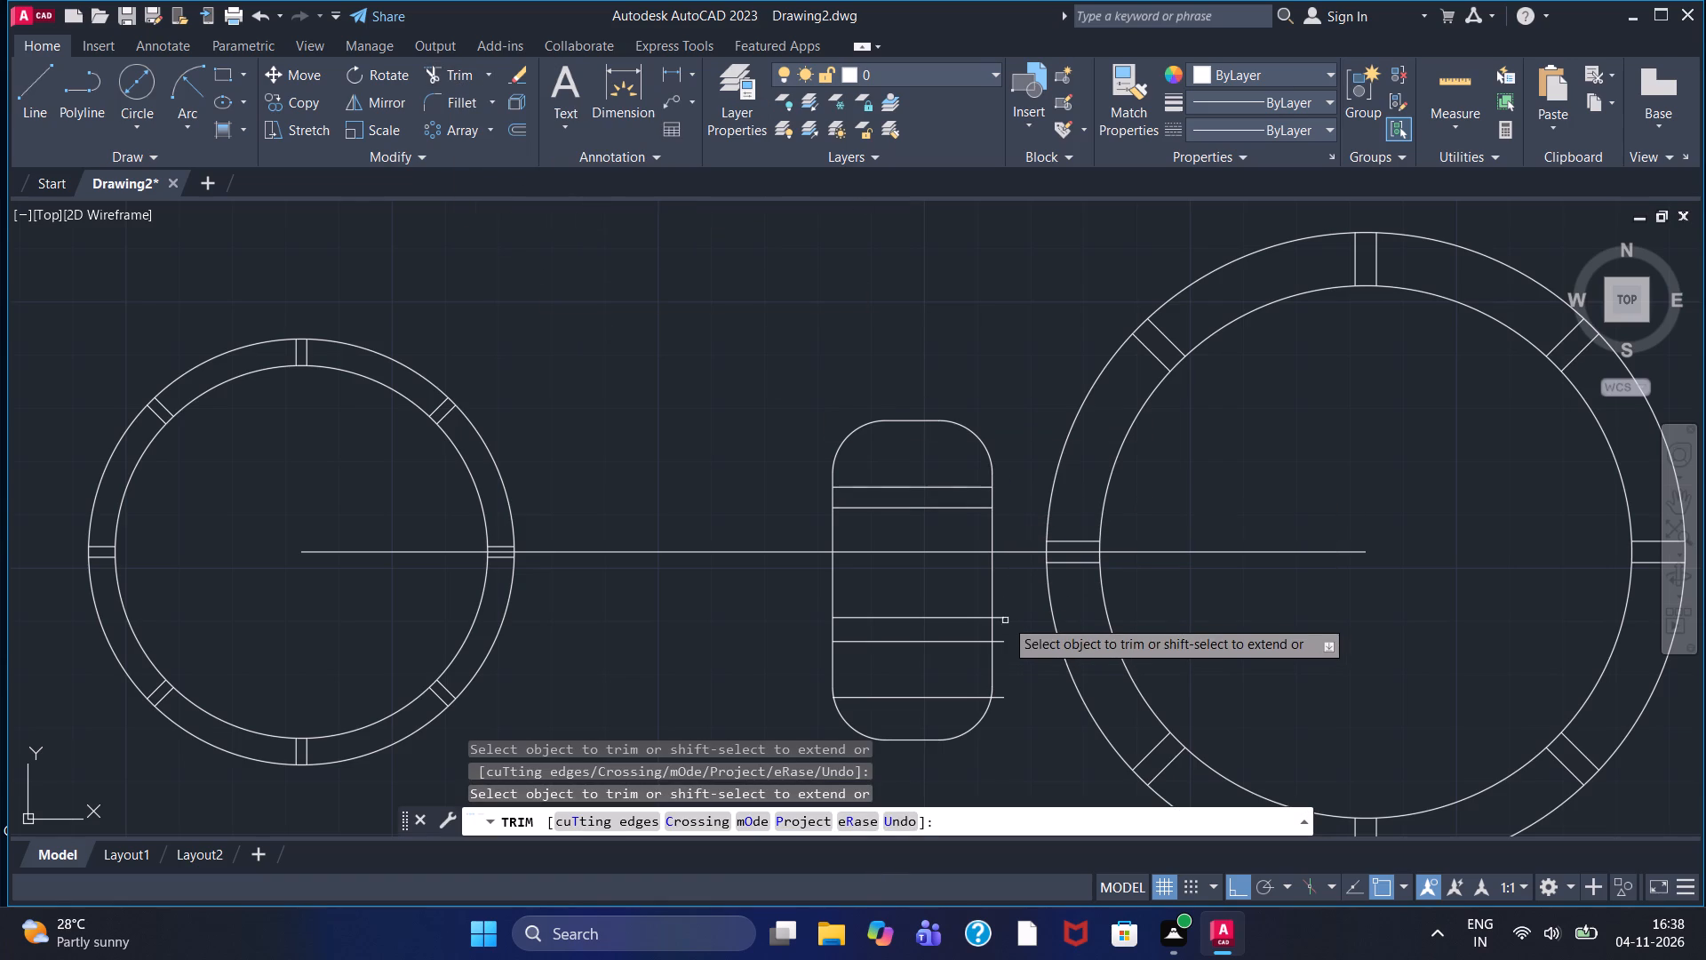
click(1005, 618)
double_click(1002, 641)
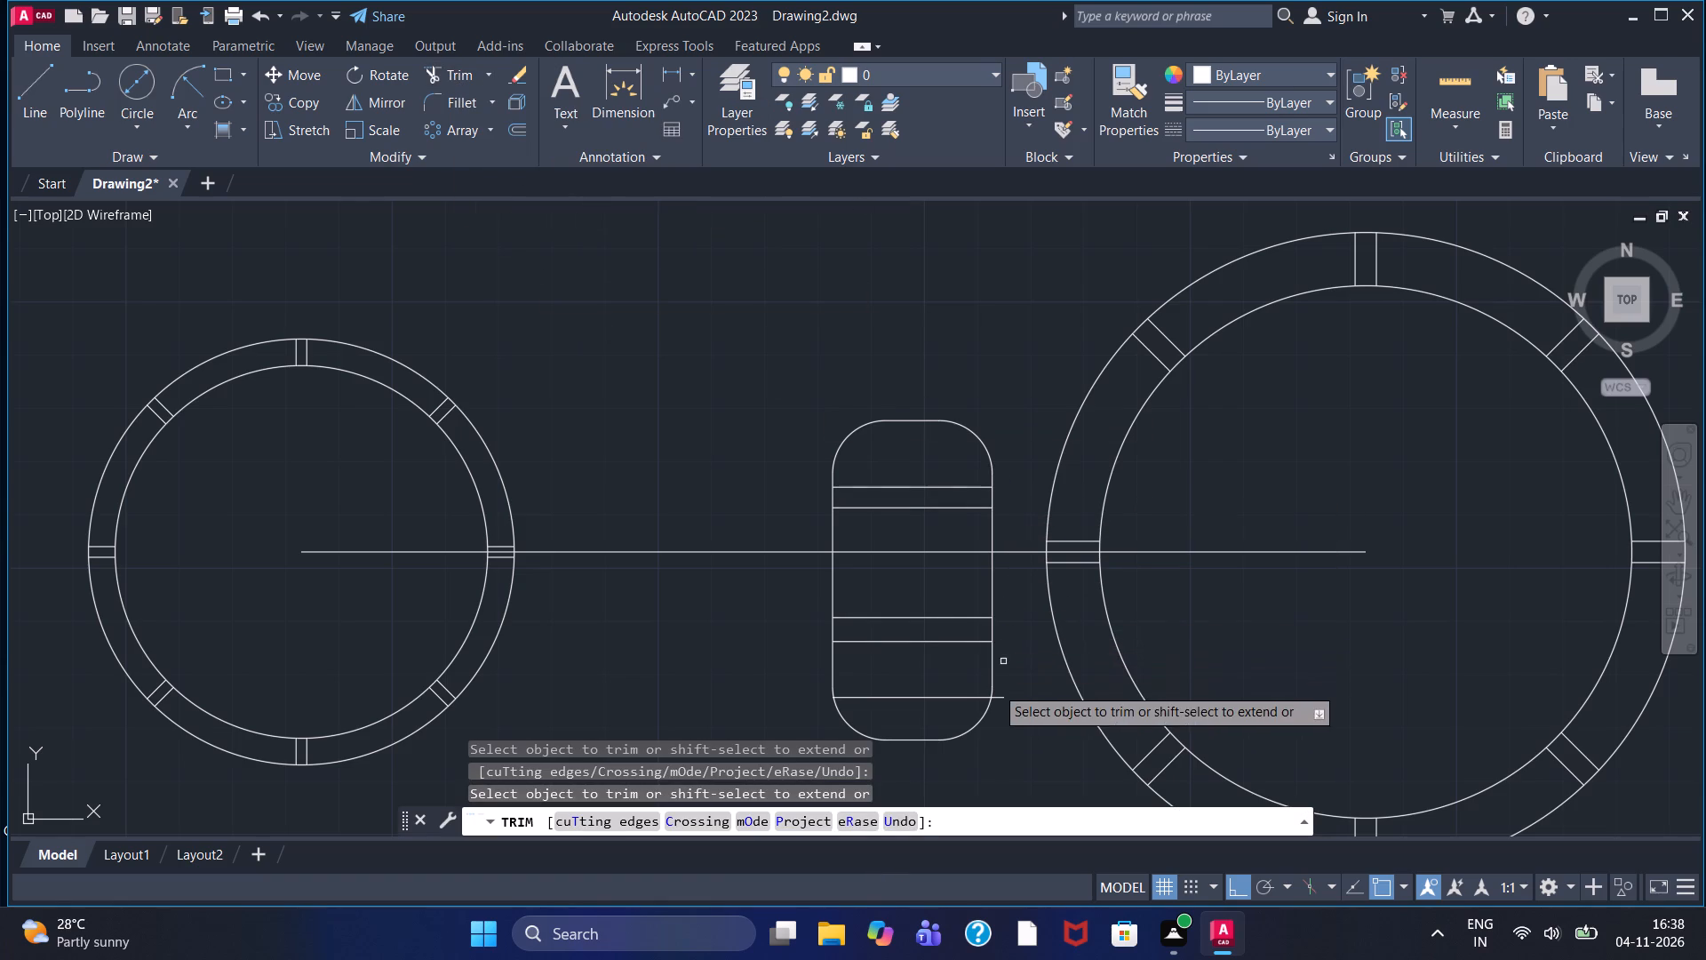
click(1002, 698)
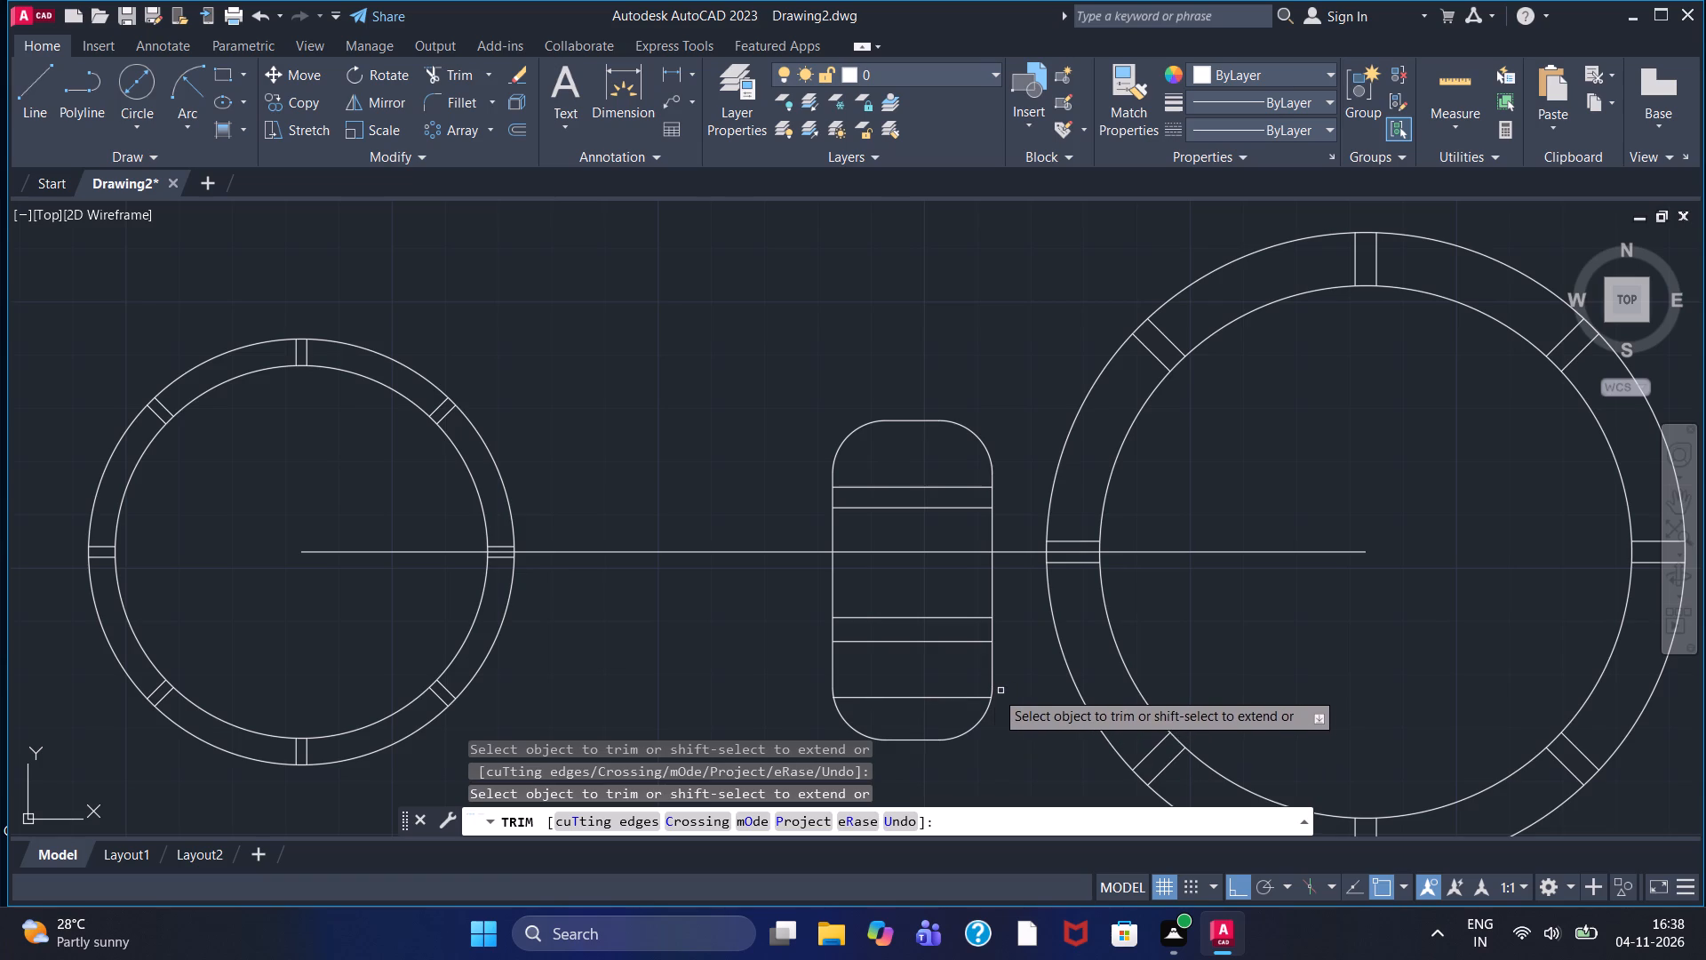
Trim the short overhang of the lowest cross line outside the rectangle's lower-left fillet.
scroll(841, 688, up, 7)
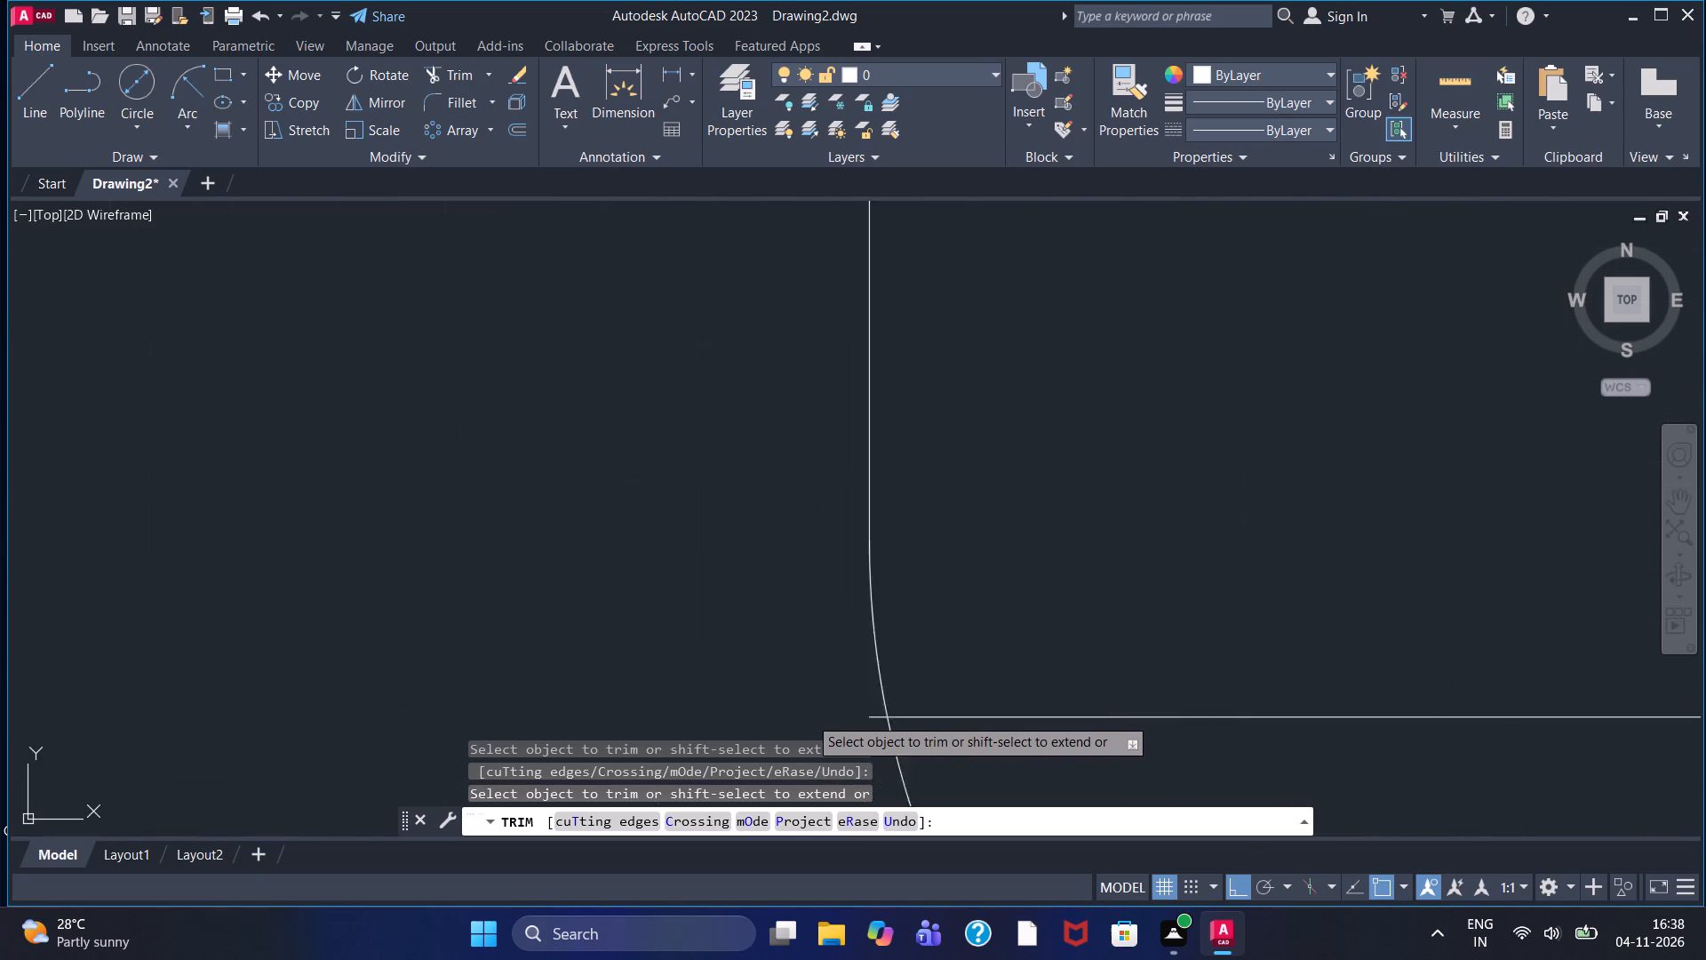
click(913, 719)
scroll(845, 583, down, 1)
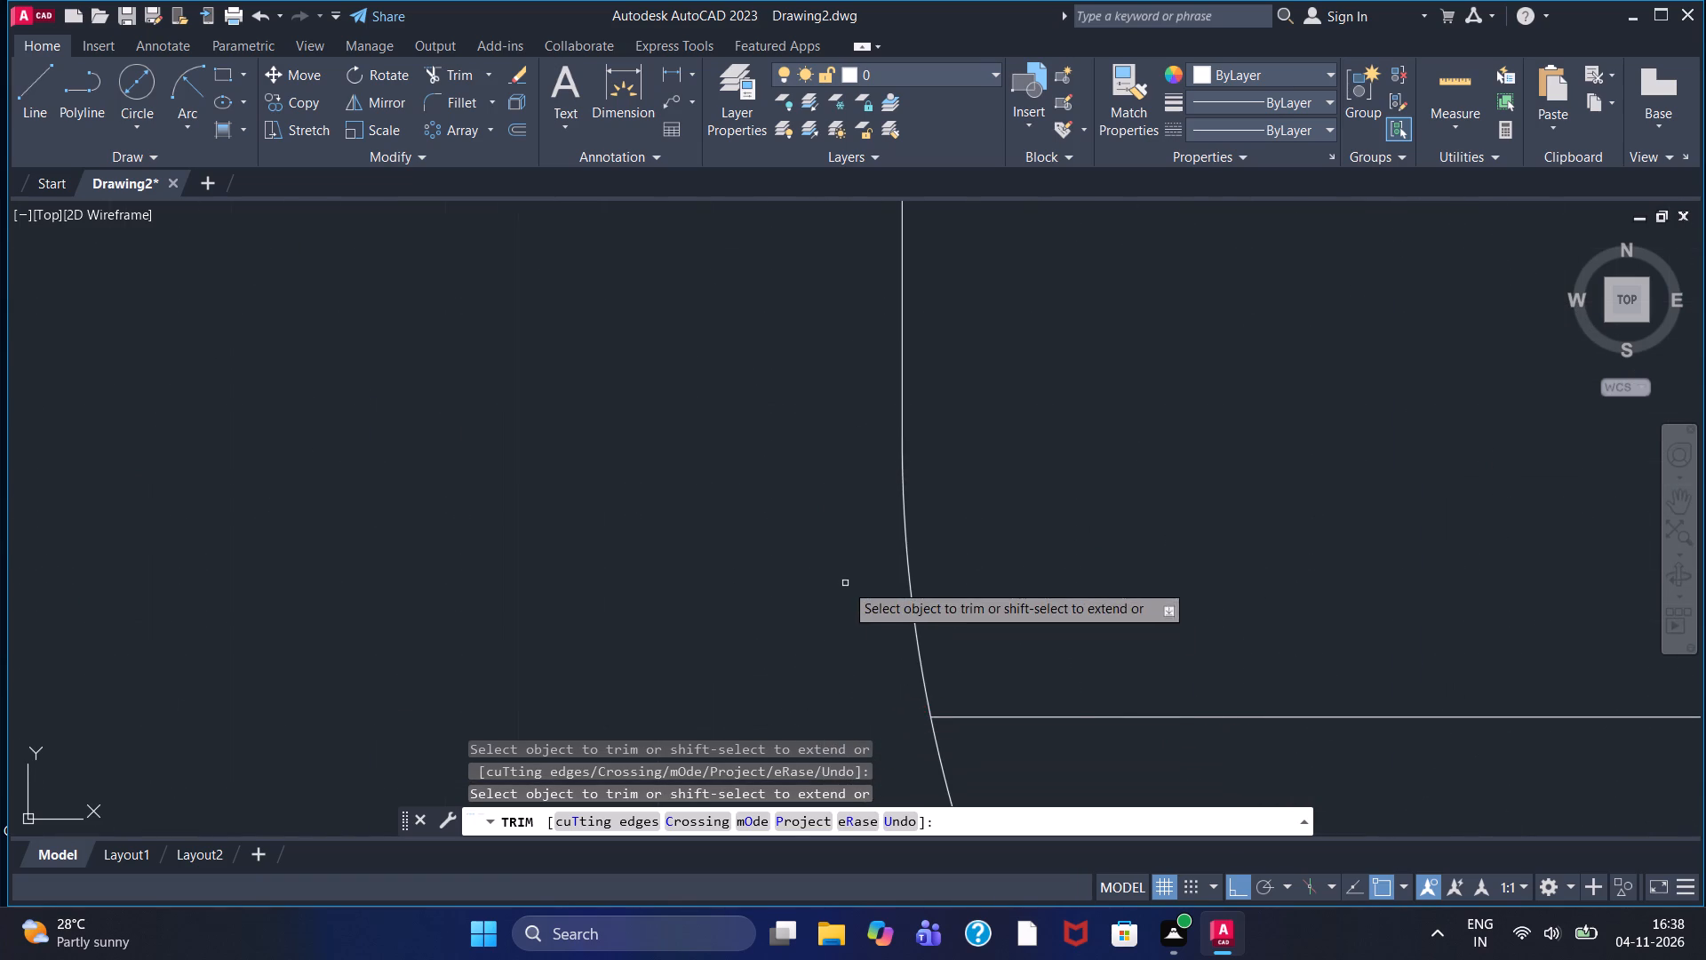
scroll(845, 583, down, 3)
scroll(807, 244, up, 3)
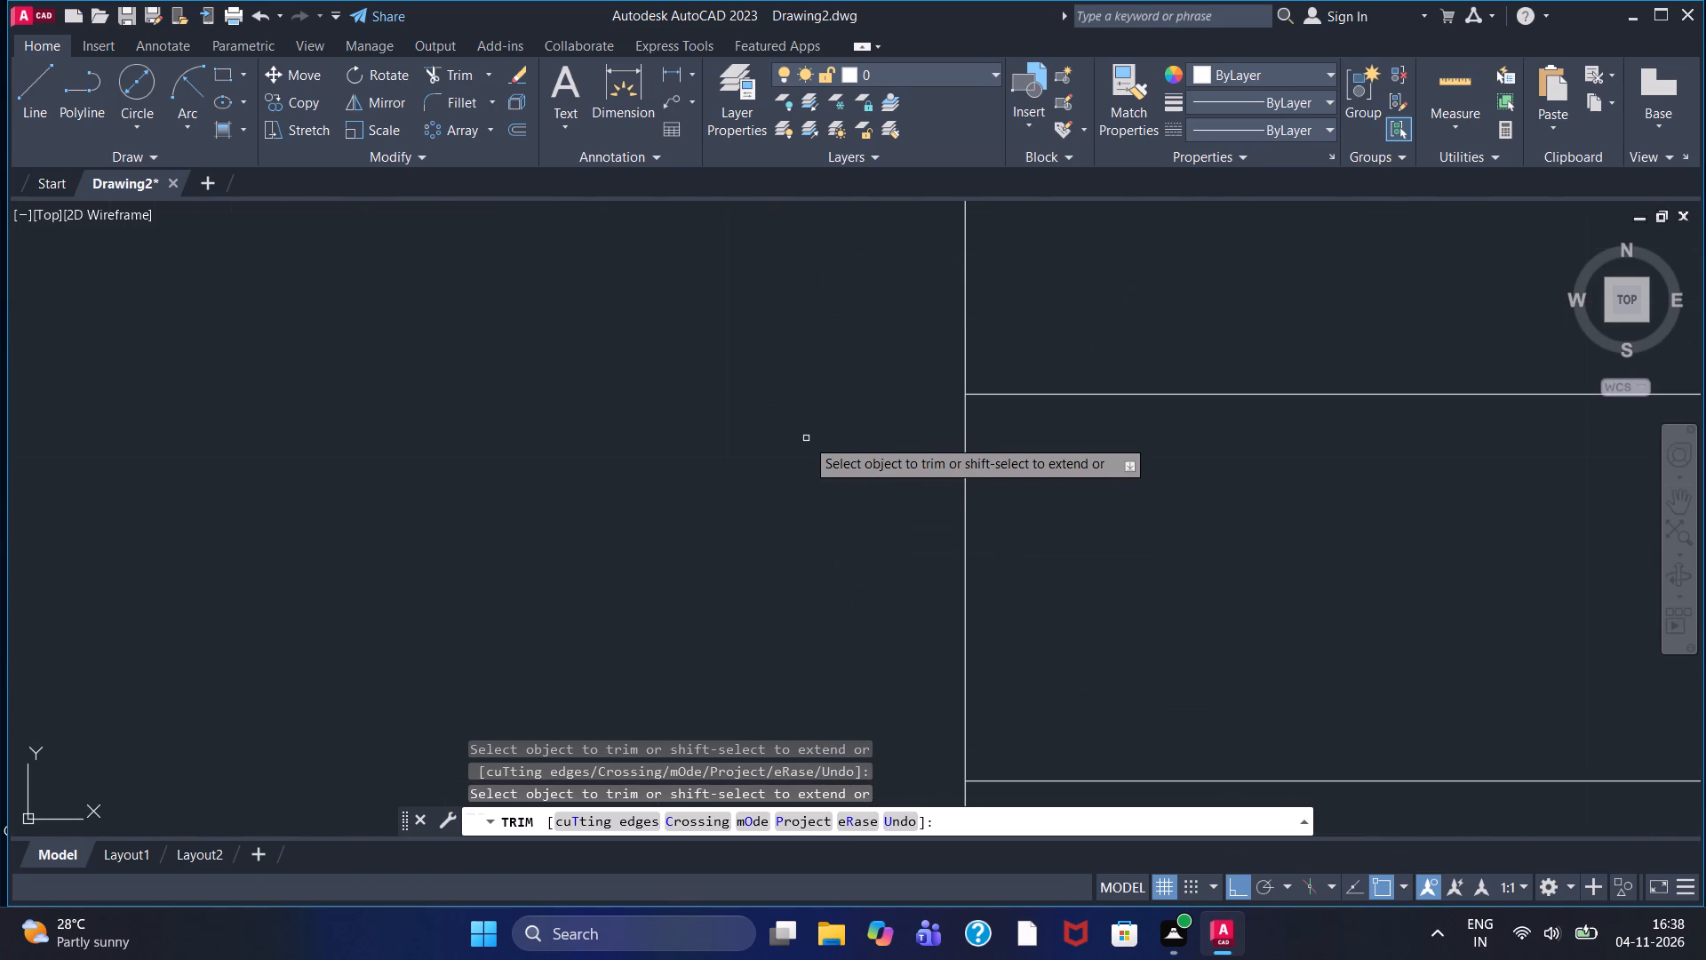
key(Escape)
Examine the cross-lined rounded rectangle and its position between the two rings.
scroll(812, 456, down, 1)
scroll(900, 519, down, 1)
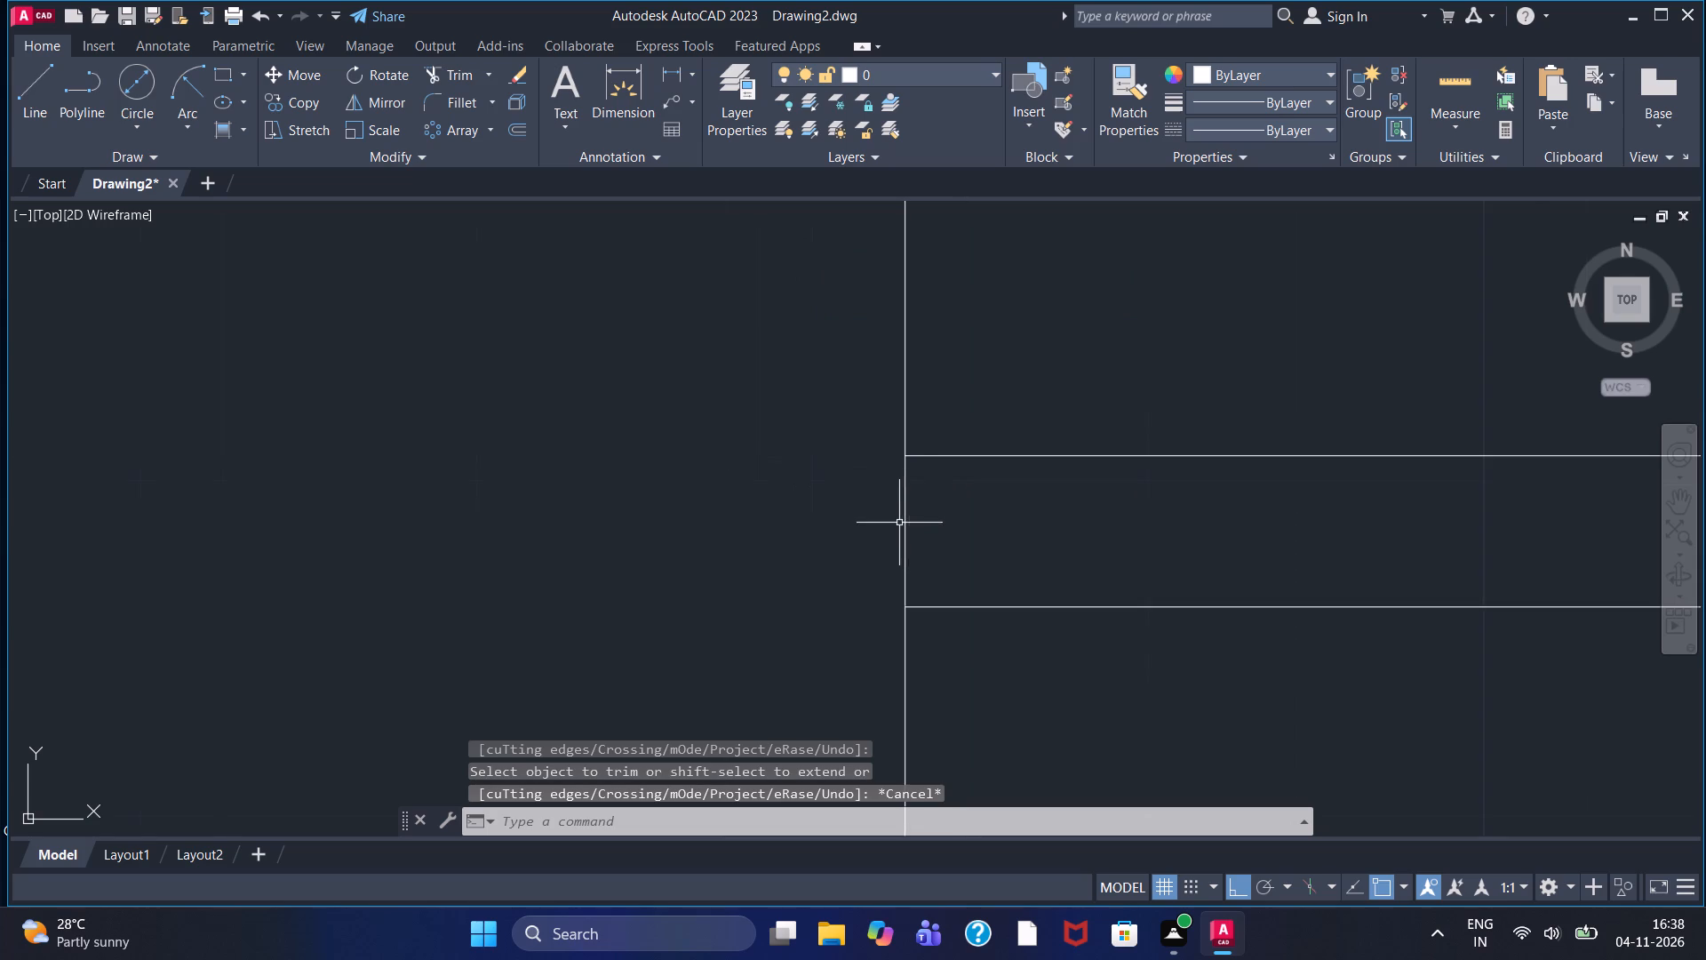
scroll(904, 534, down, 1)
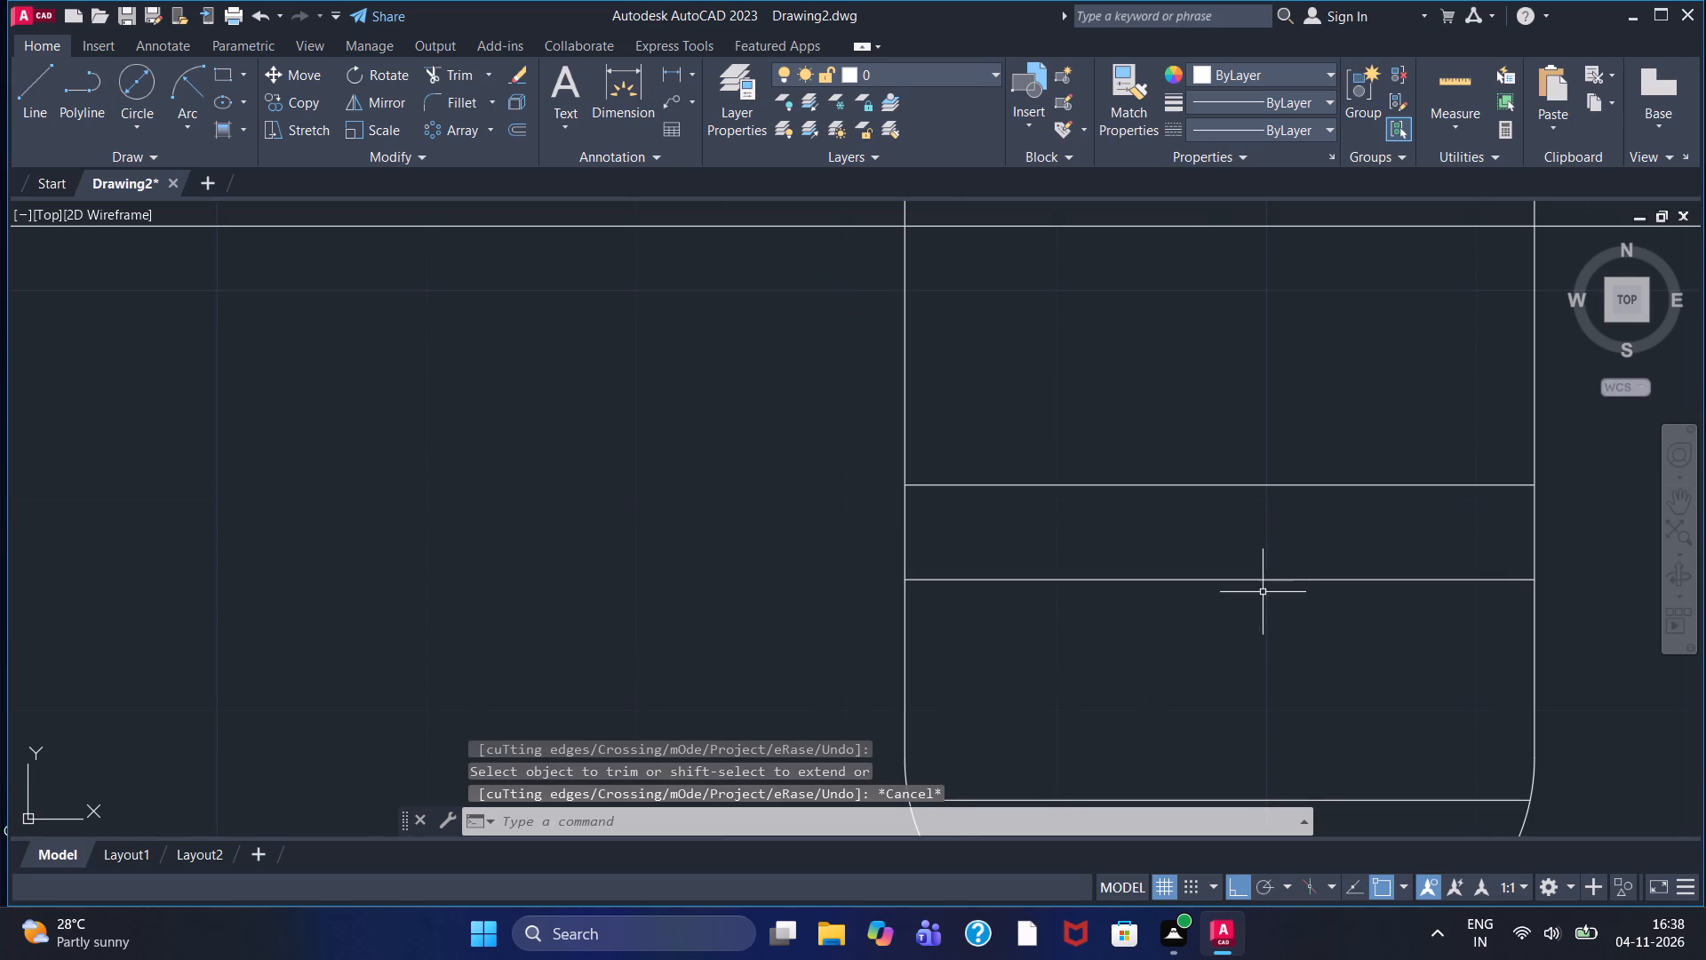
scroll(1261, 628, down, 1)
middle_drag(1232, 616, 1151, 611)
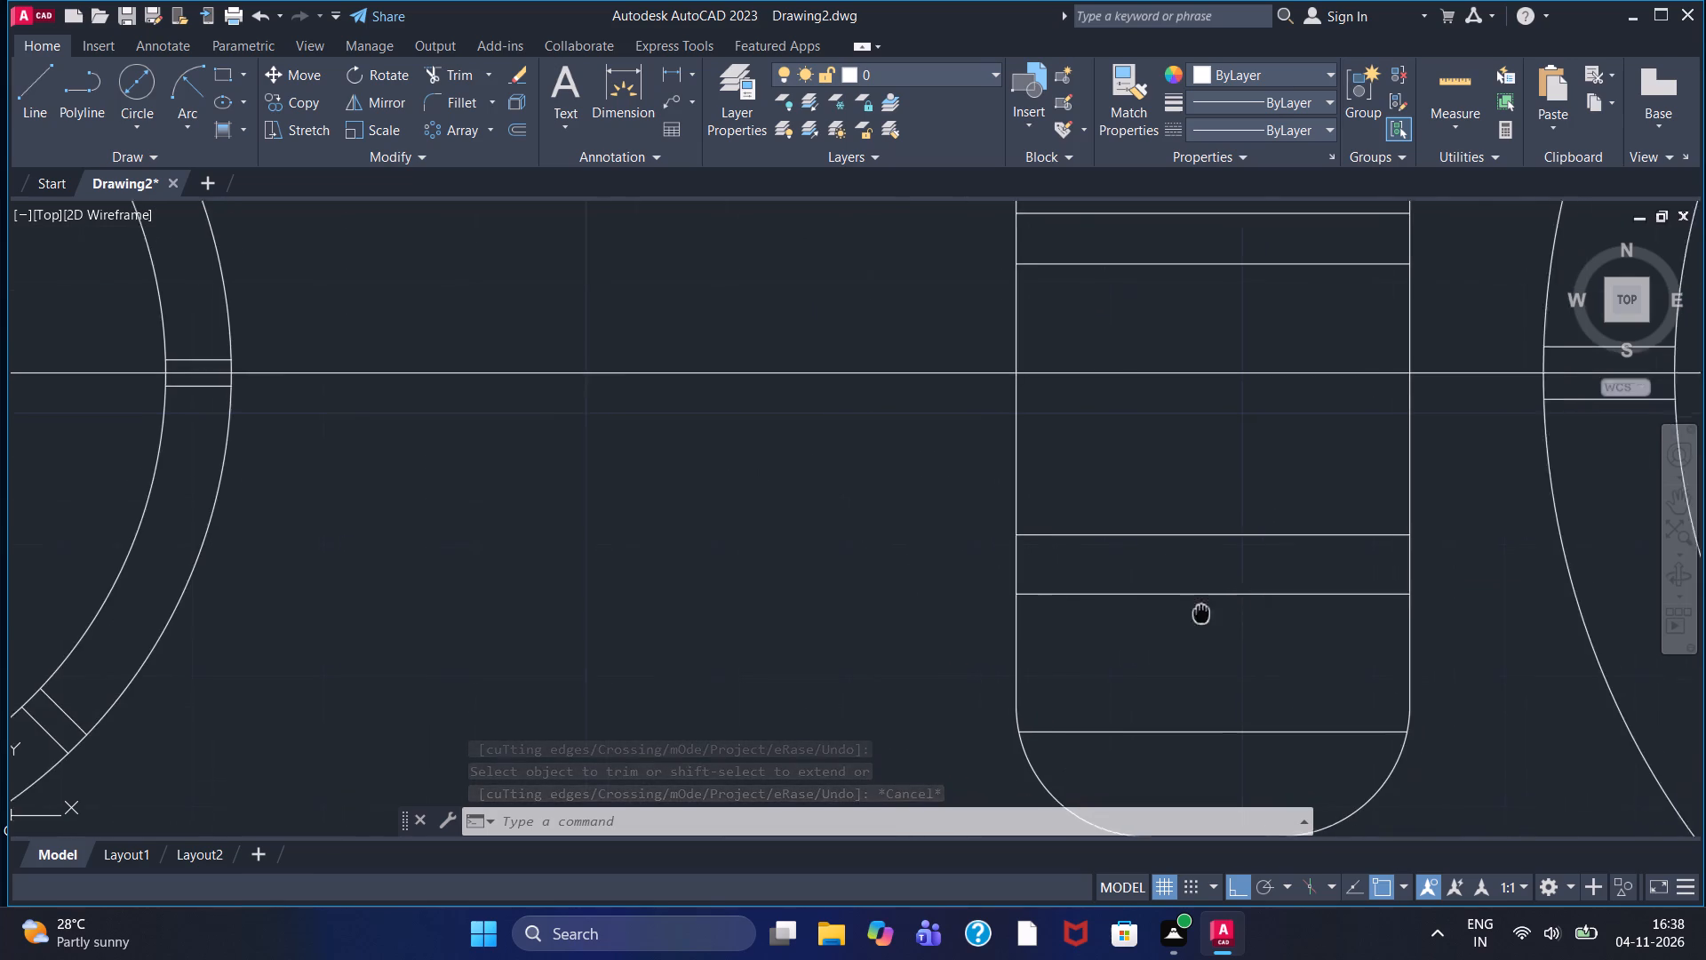
middle_drag(1151, 611, 1098, 610)
scroll(1096, 625, down, 1)
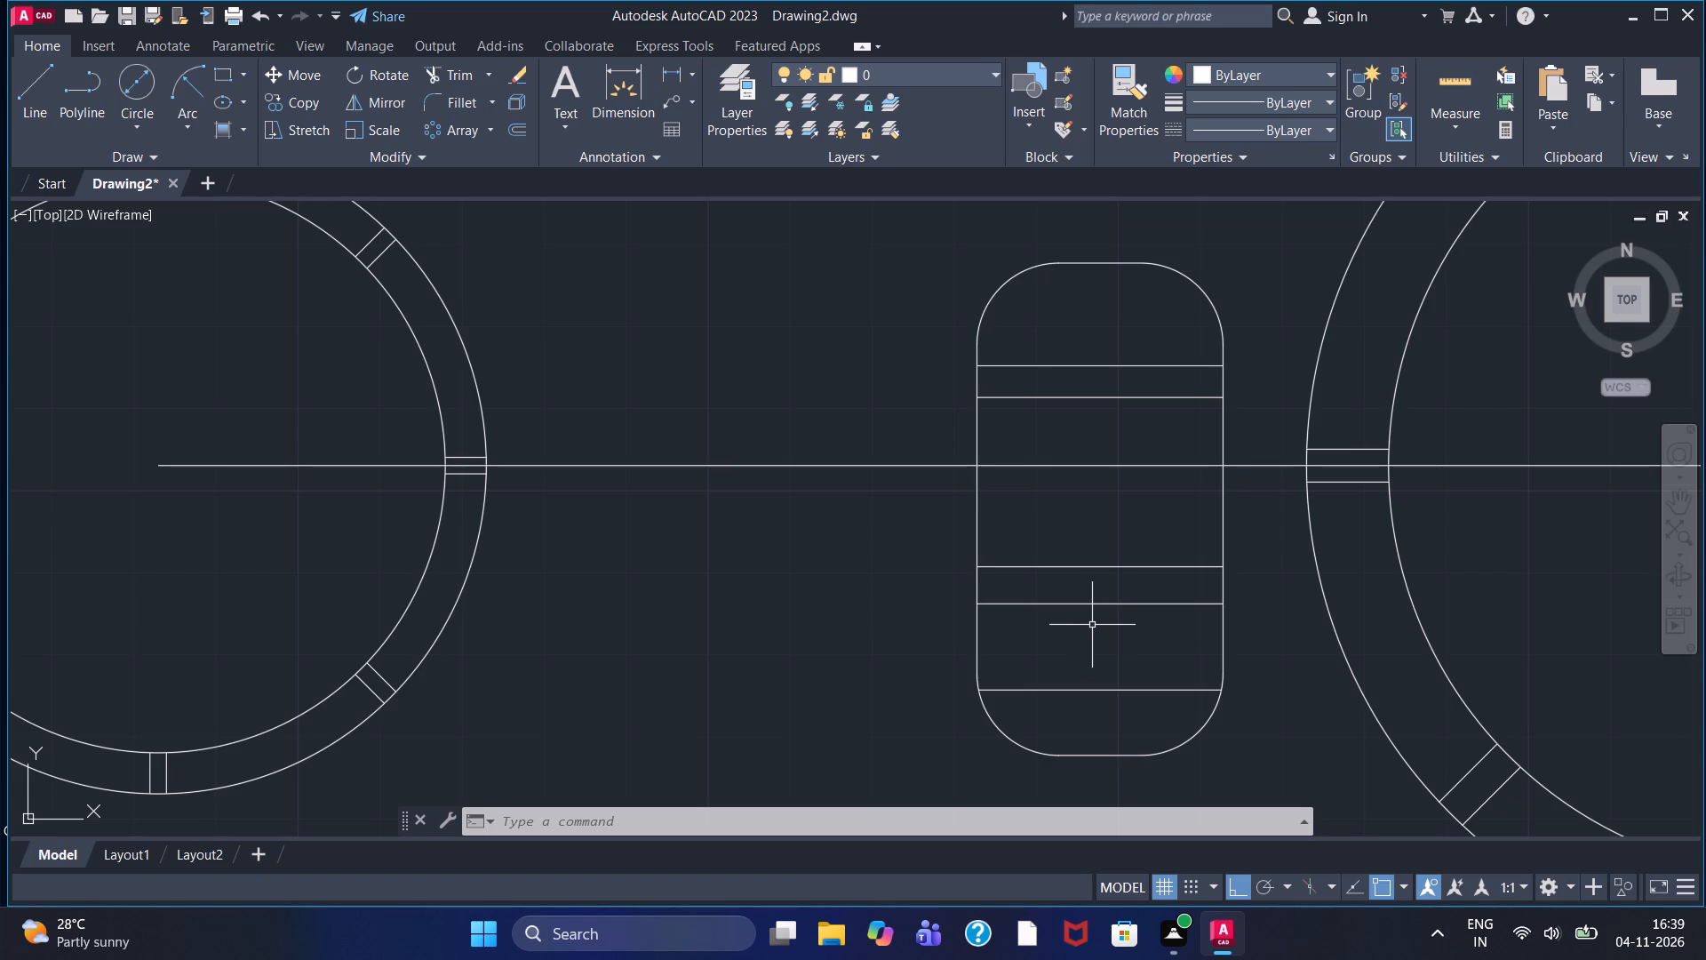
scroll(1159, 654, down, 1)
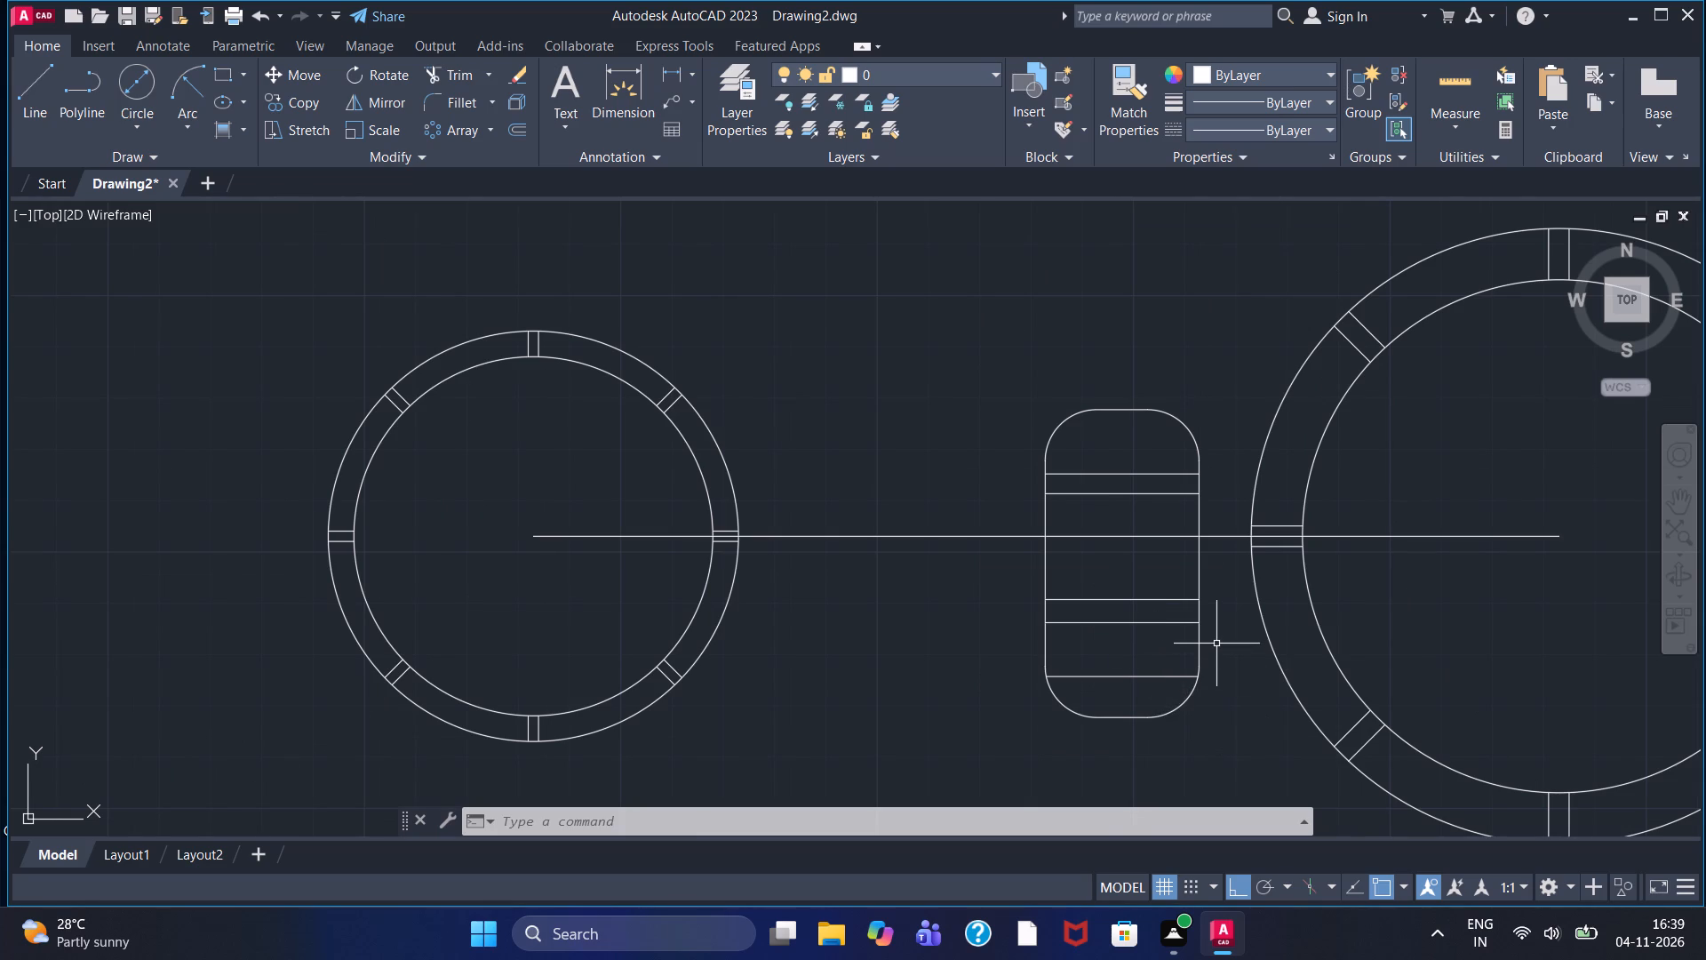
scroll(1148, 596, up, 1)
middle_drag(1136, 567, 1116, 566)
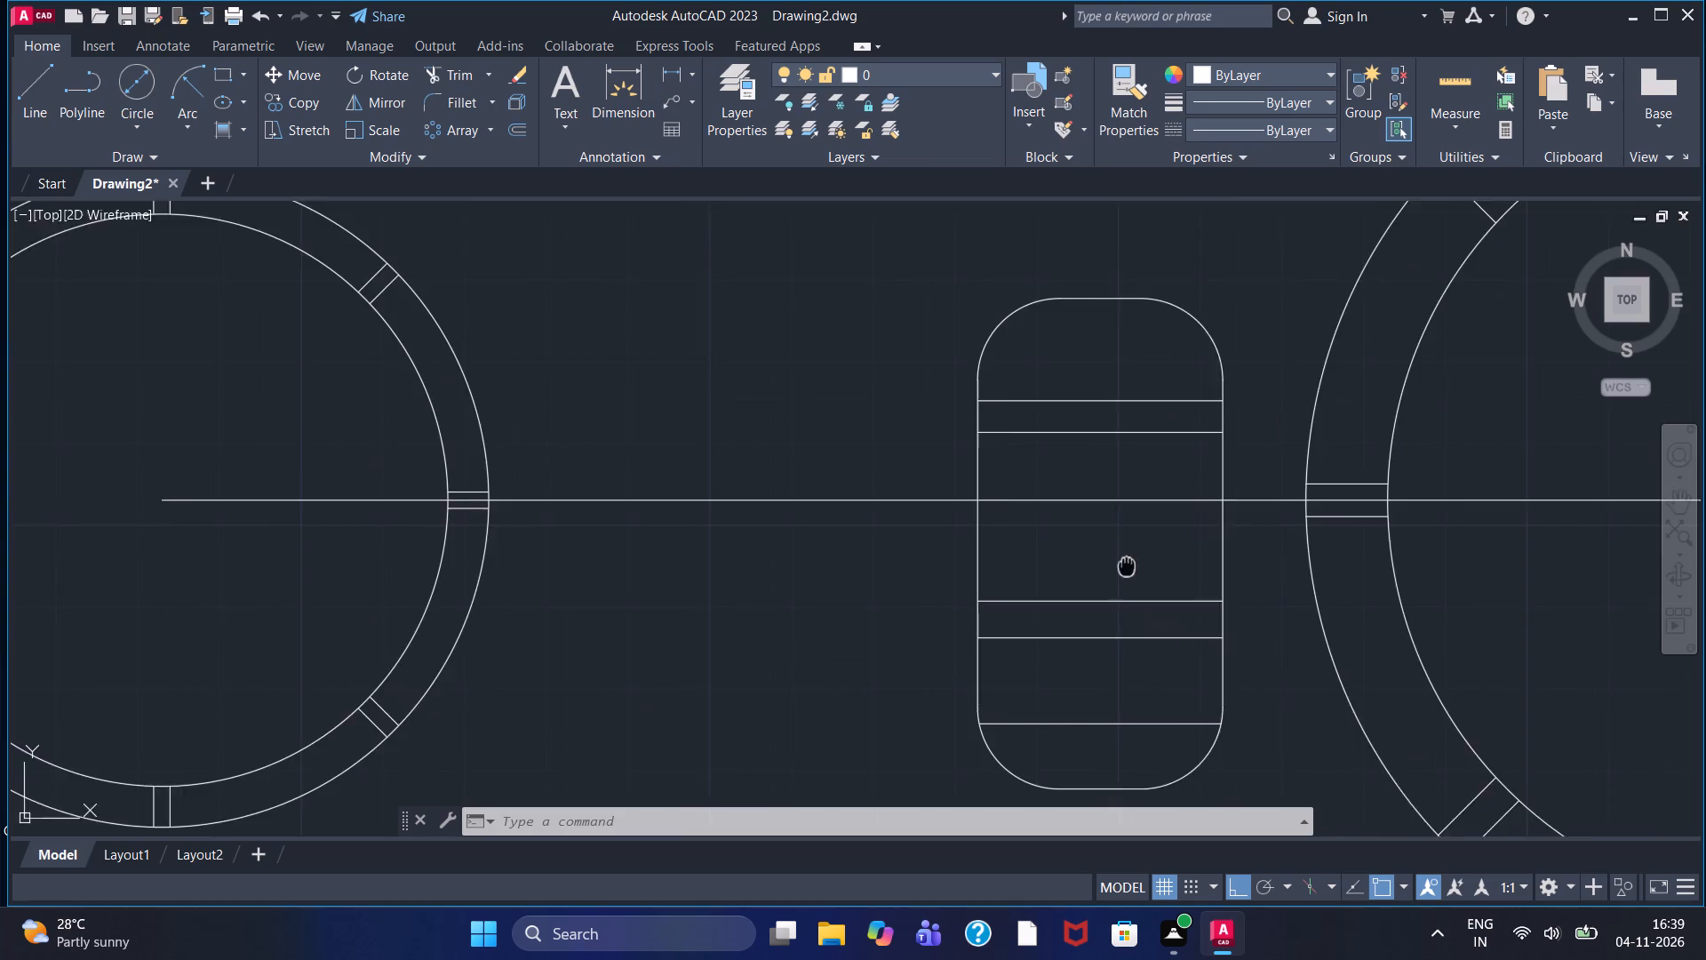
middle_drag(1116, 566, 1025, 559)
scroll(1025, 559, down, 1)
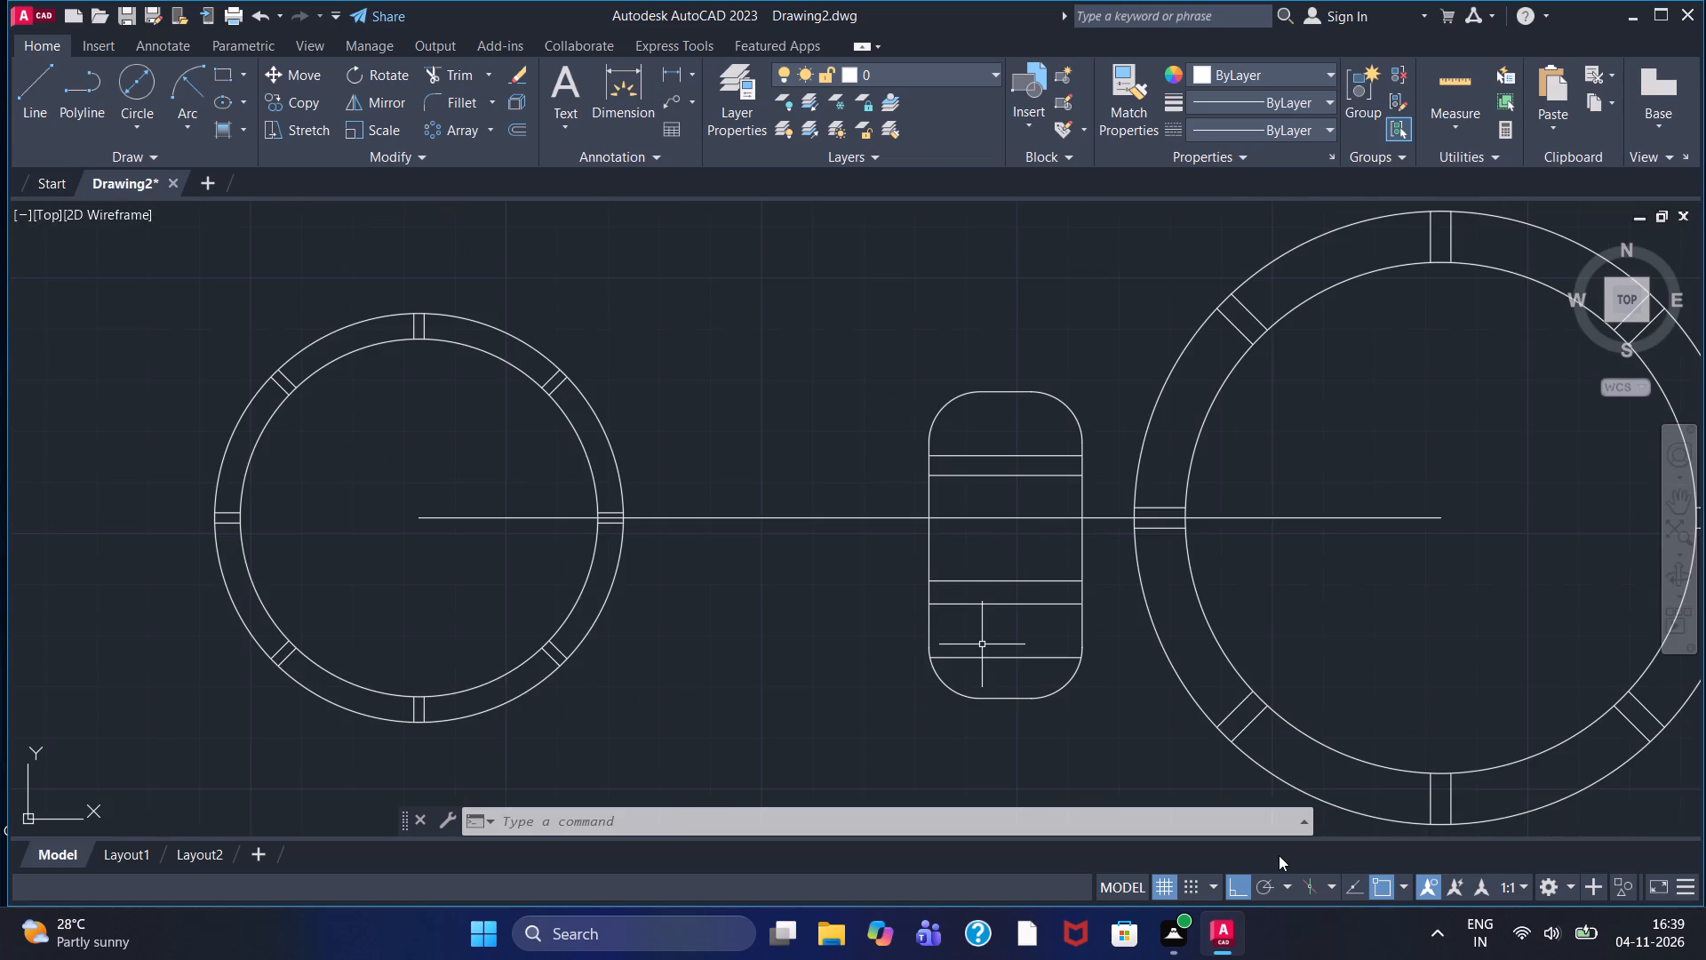
scroll(1318, 831, down, 1)
scroll(1318, 831, up, 1)
scroll(1318, 831, down, 1)
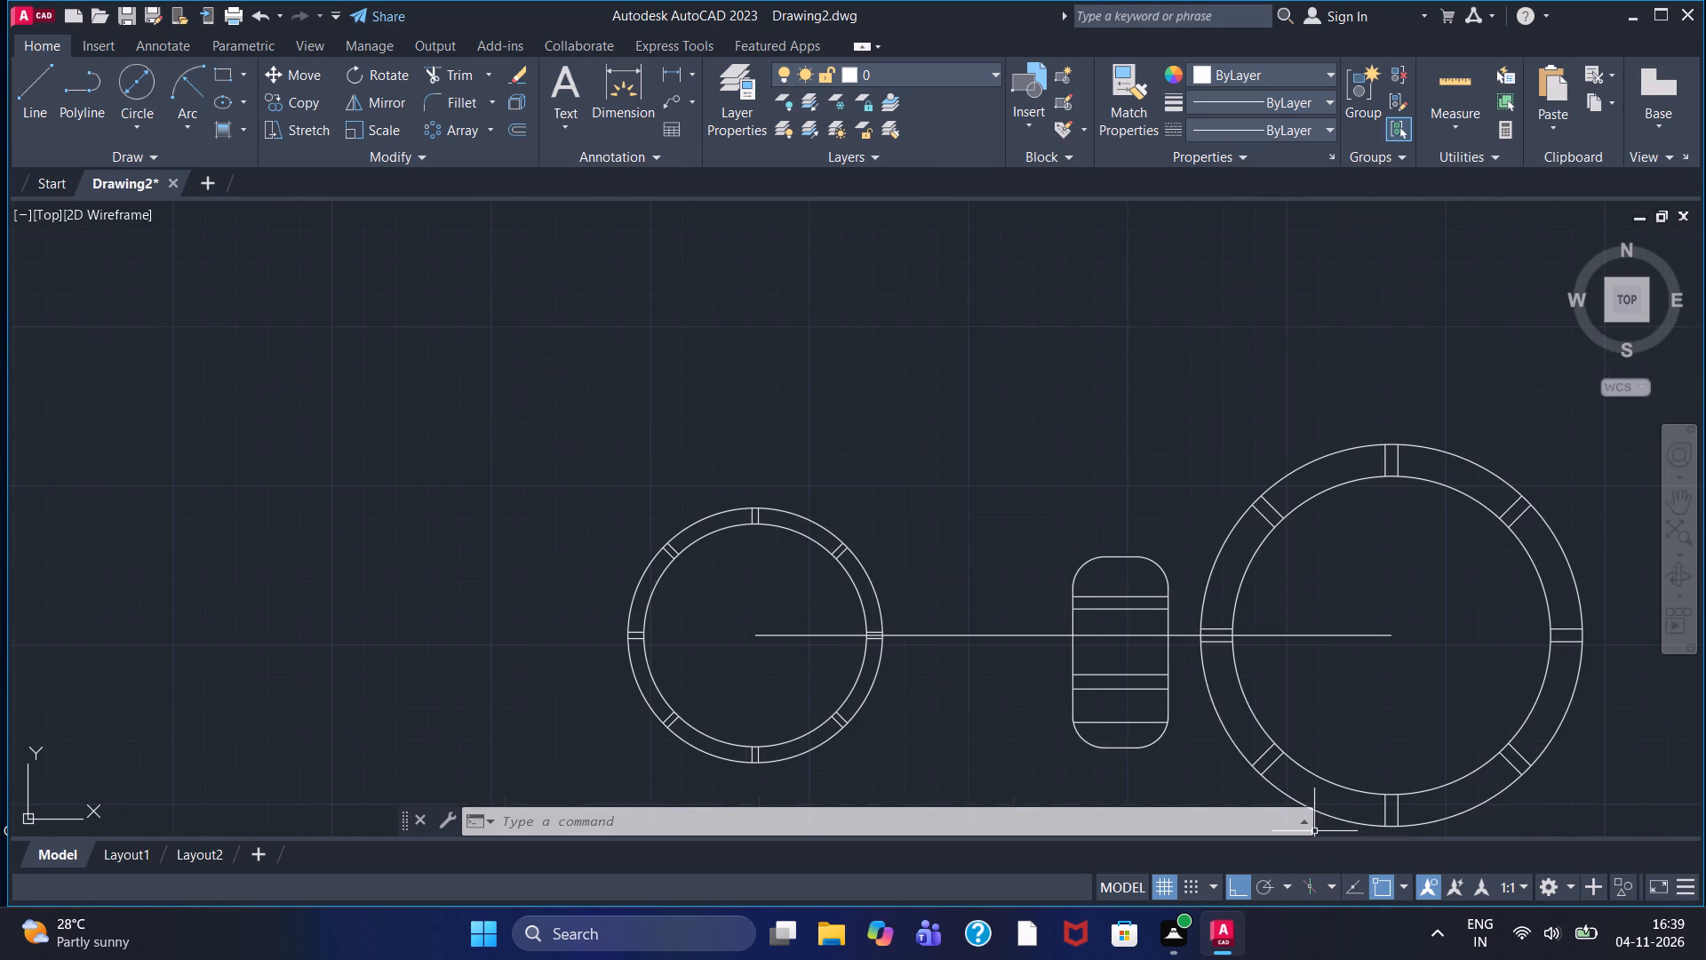
Draw a horizontal line 50 long to the right from the small ring's outer circle, near its upper-right slot.
click(20, 97)
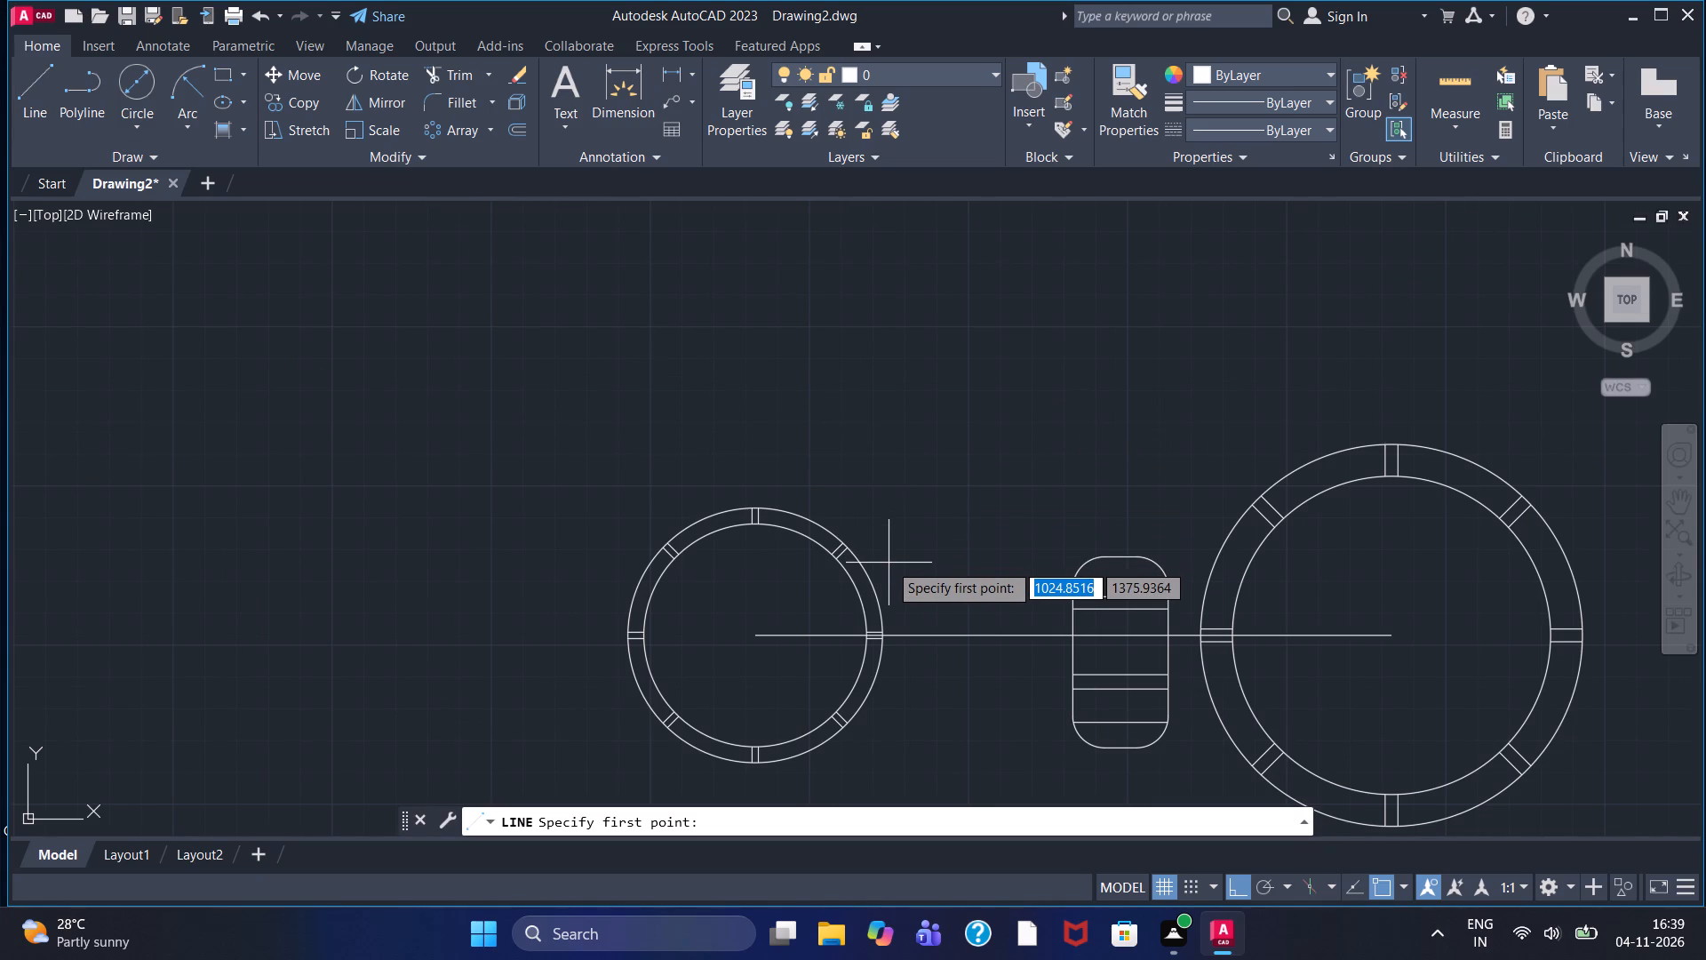
click(860, 552)
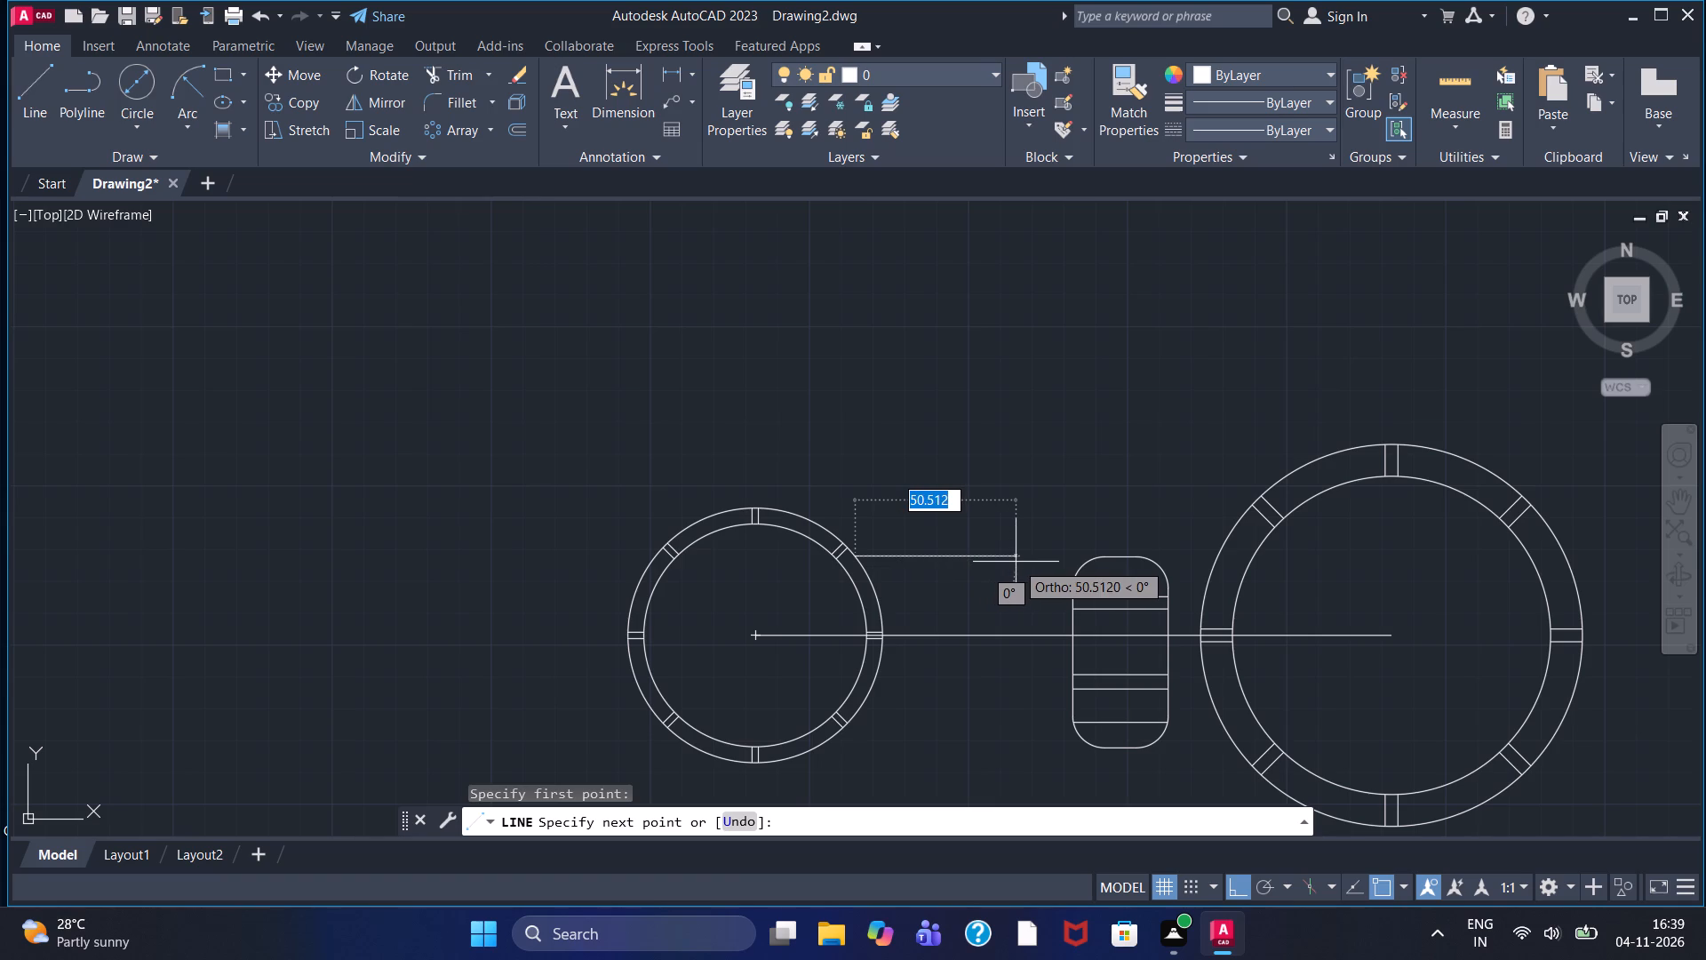
text(50)
key(Return)
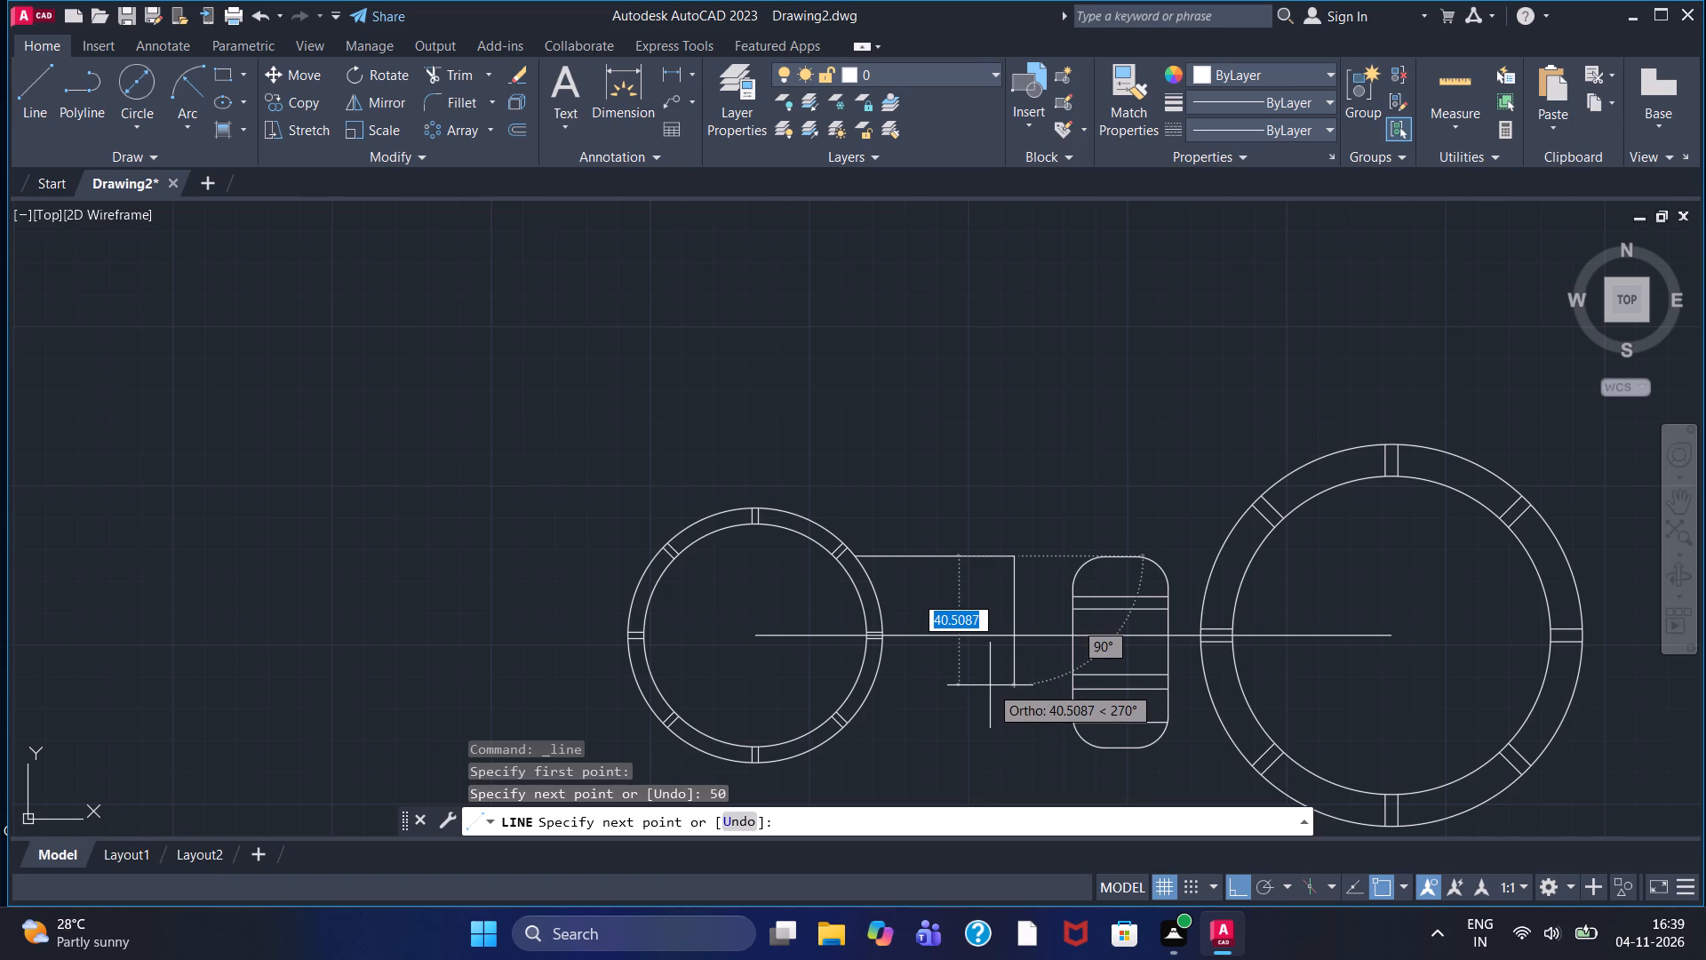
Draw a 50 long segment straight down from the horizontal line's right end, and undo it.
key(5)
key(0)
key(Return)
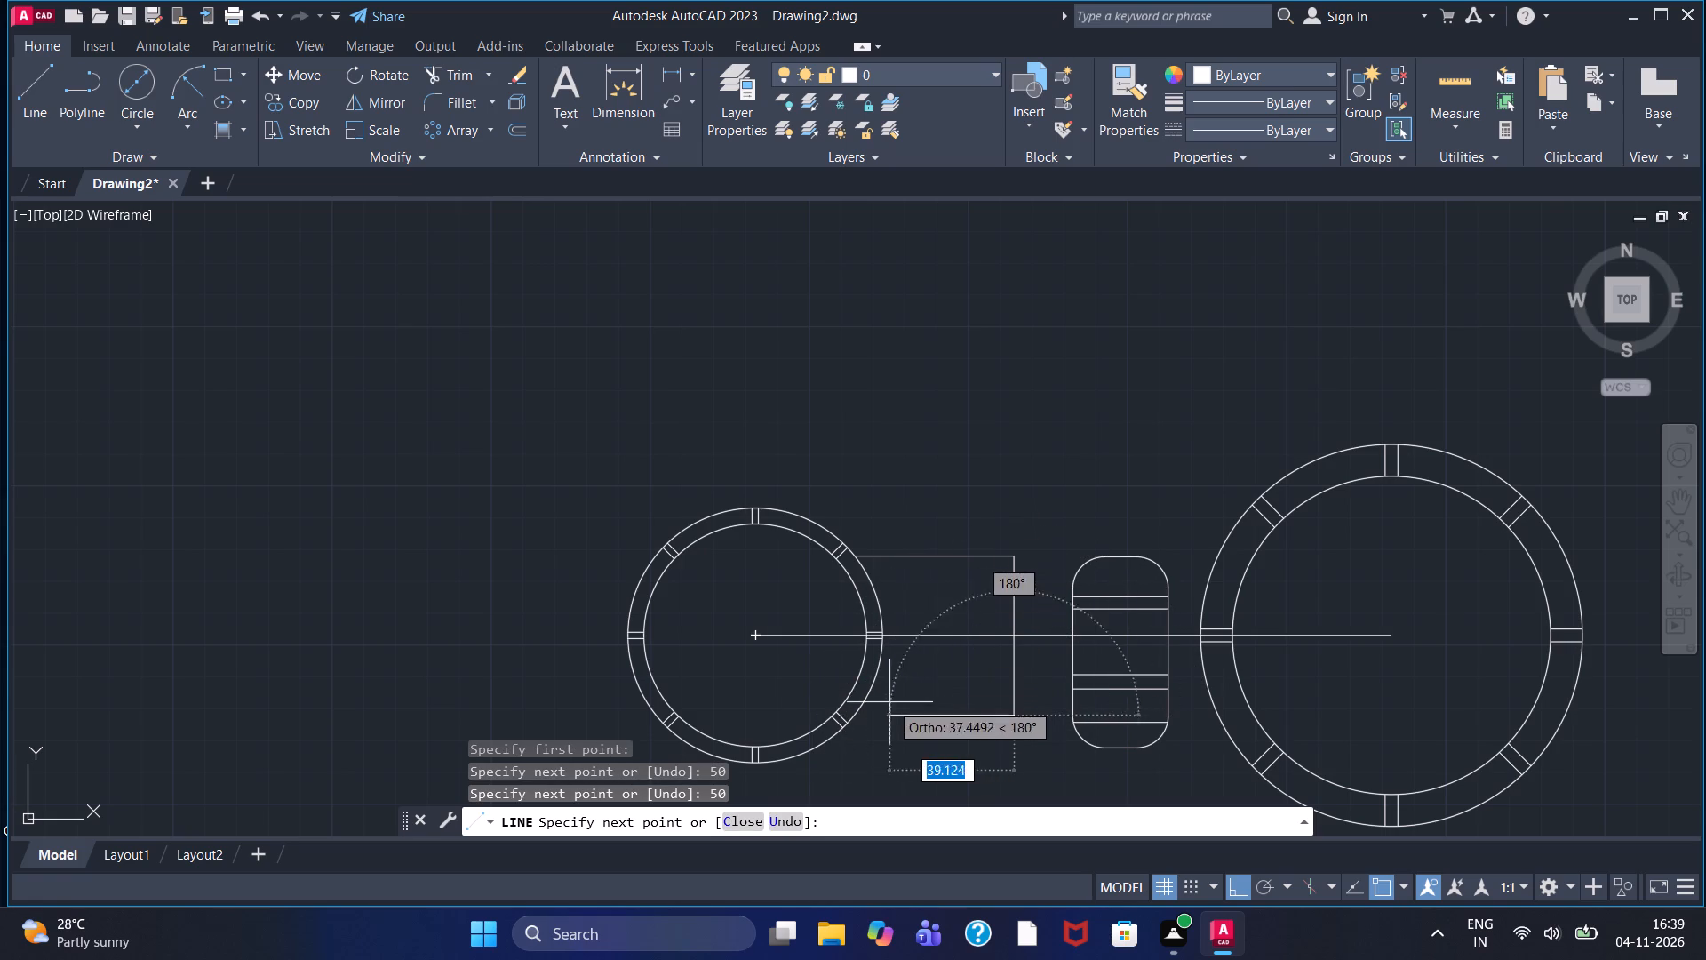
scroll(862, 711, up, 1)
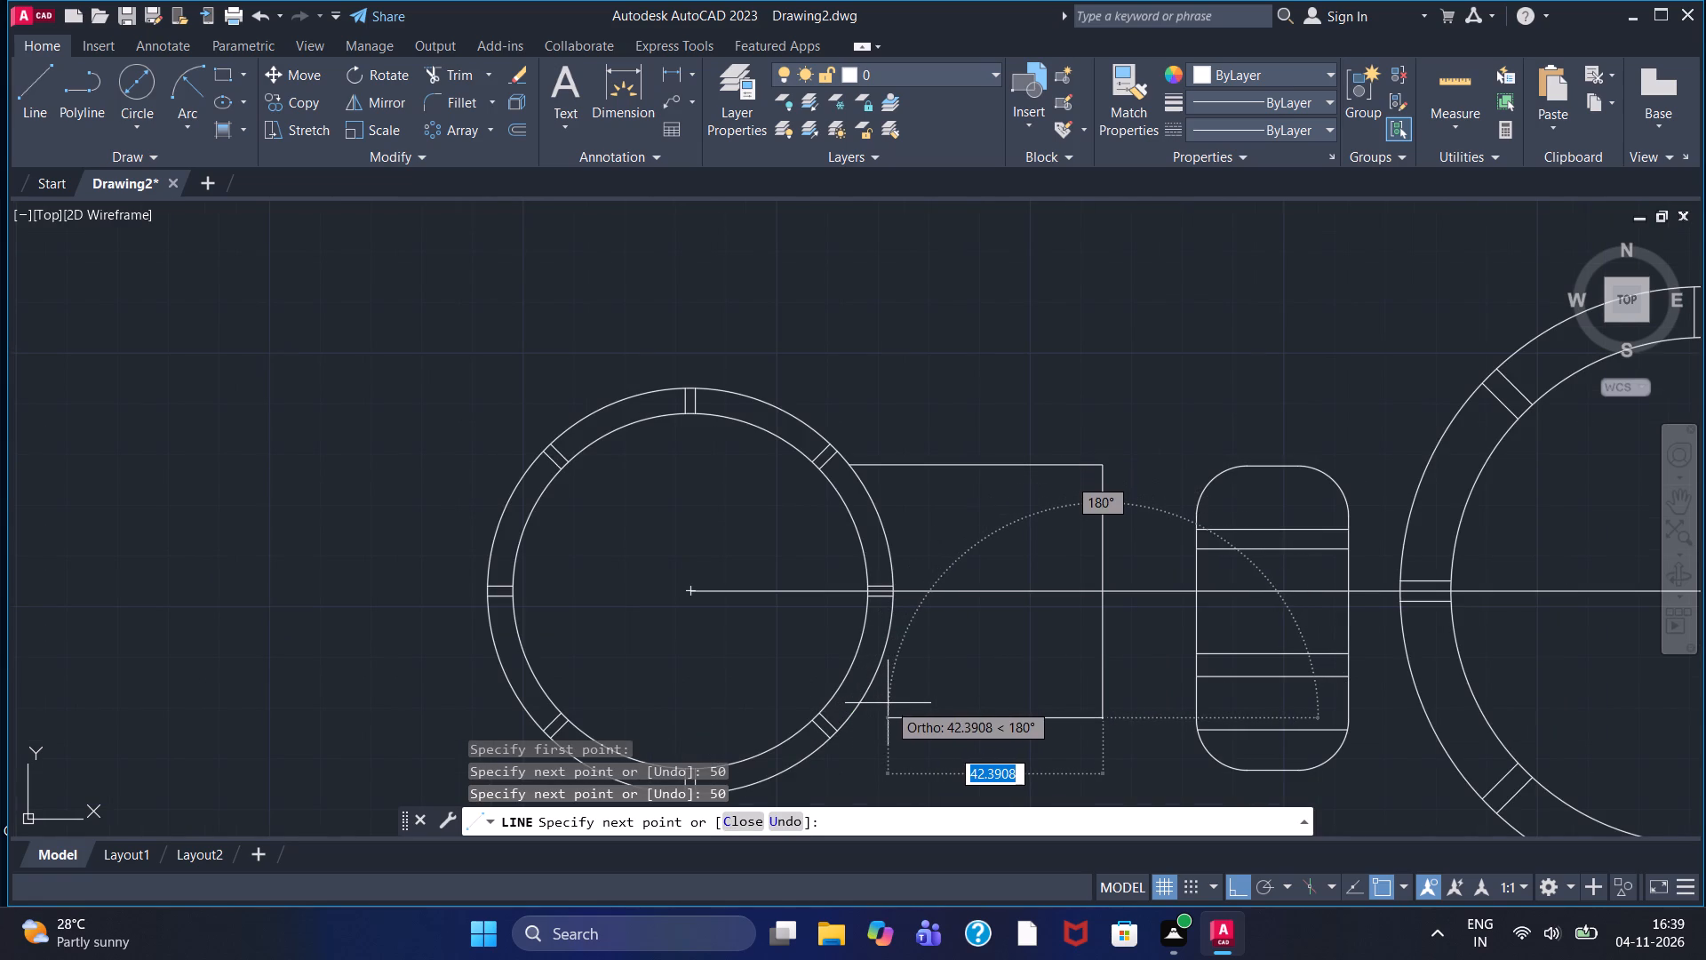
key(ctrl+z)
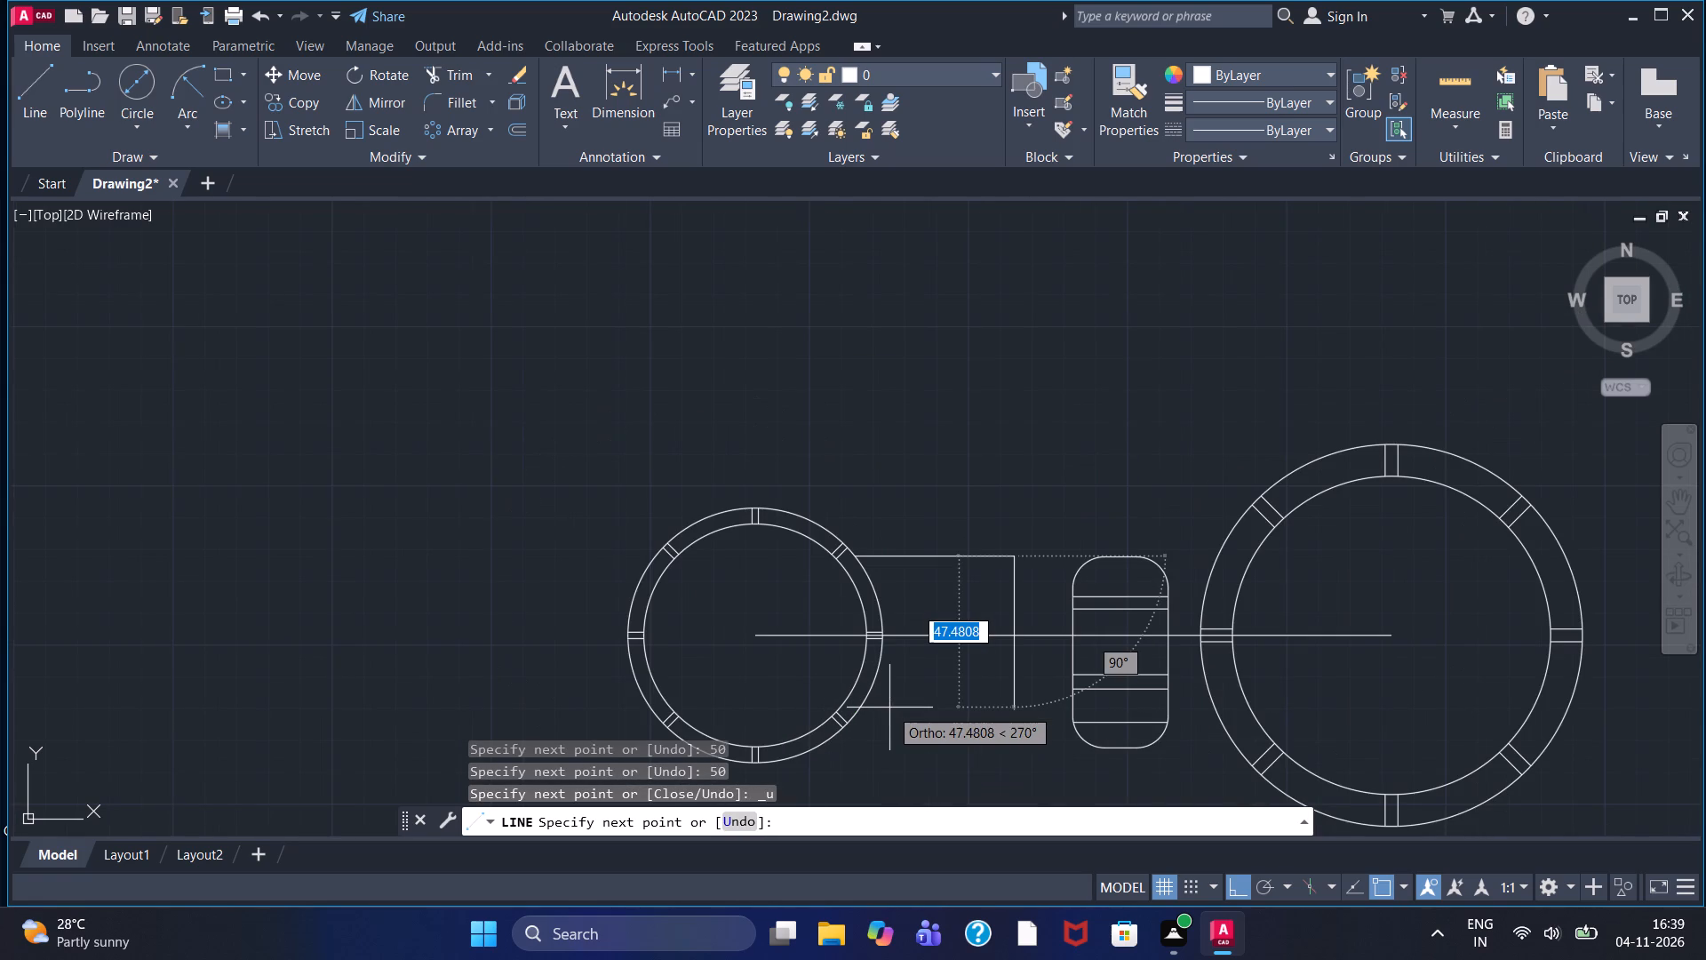
Draw a 45 long segment straight down from the horizontal line's right end.
text(45)
key(Return)
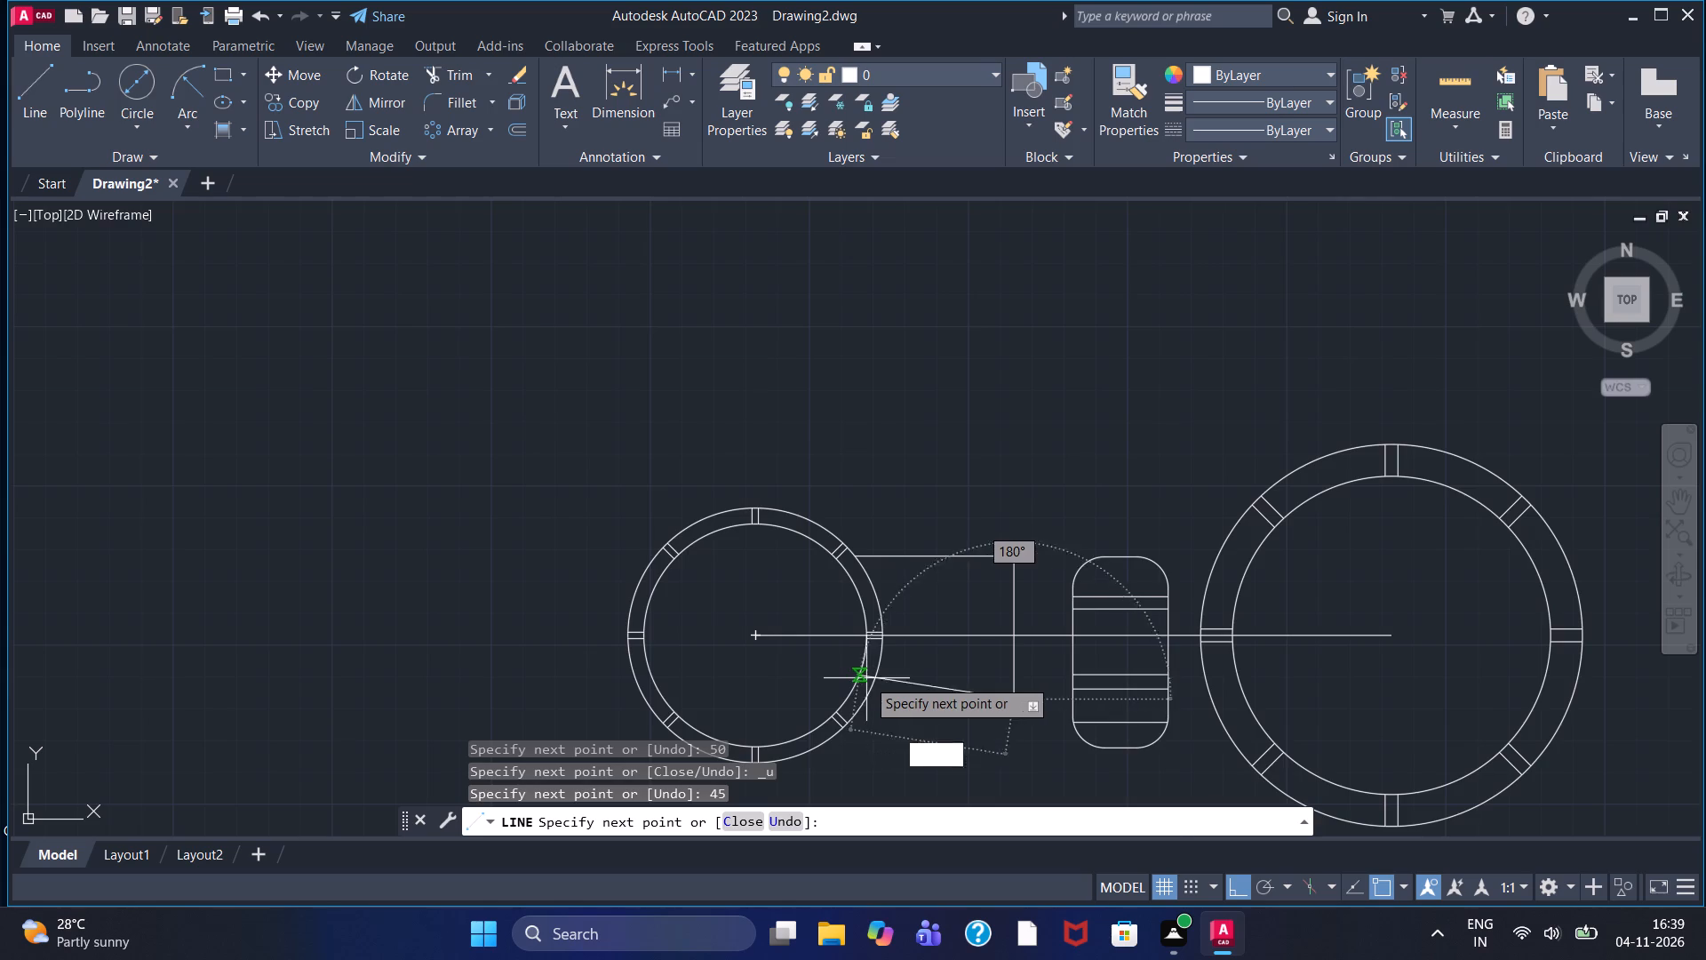
Draw the outline's bottom edge horizontally from its lower-right corner back to the small ring, trimming the excess at the outer circle.
scroll(866, 678, up, 3)
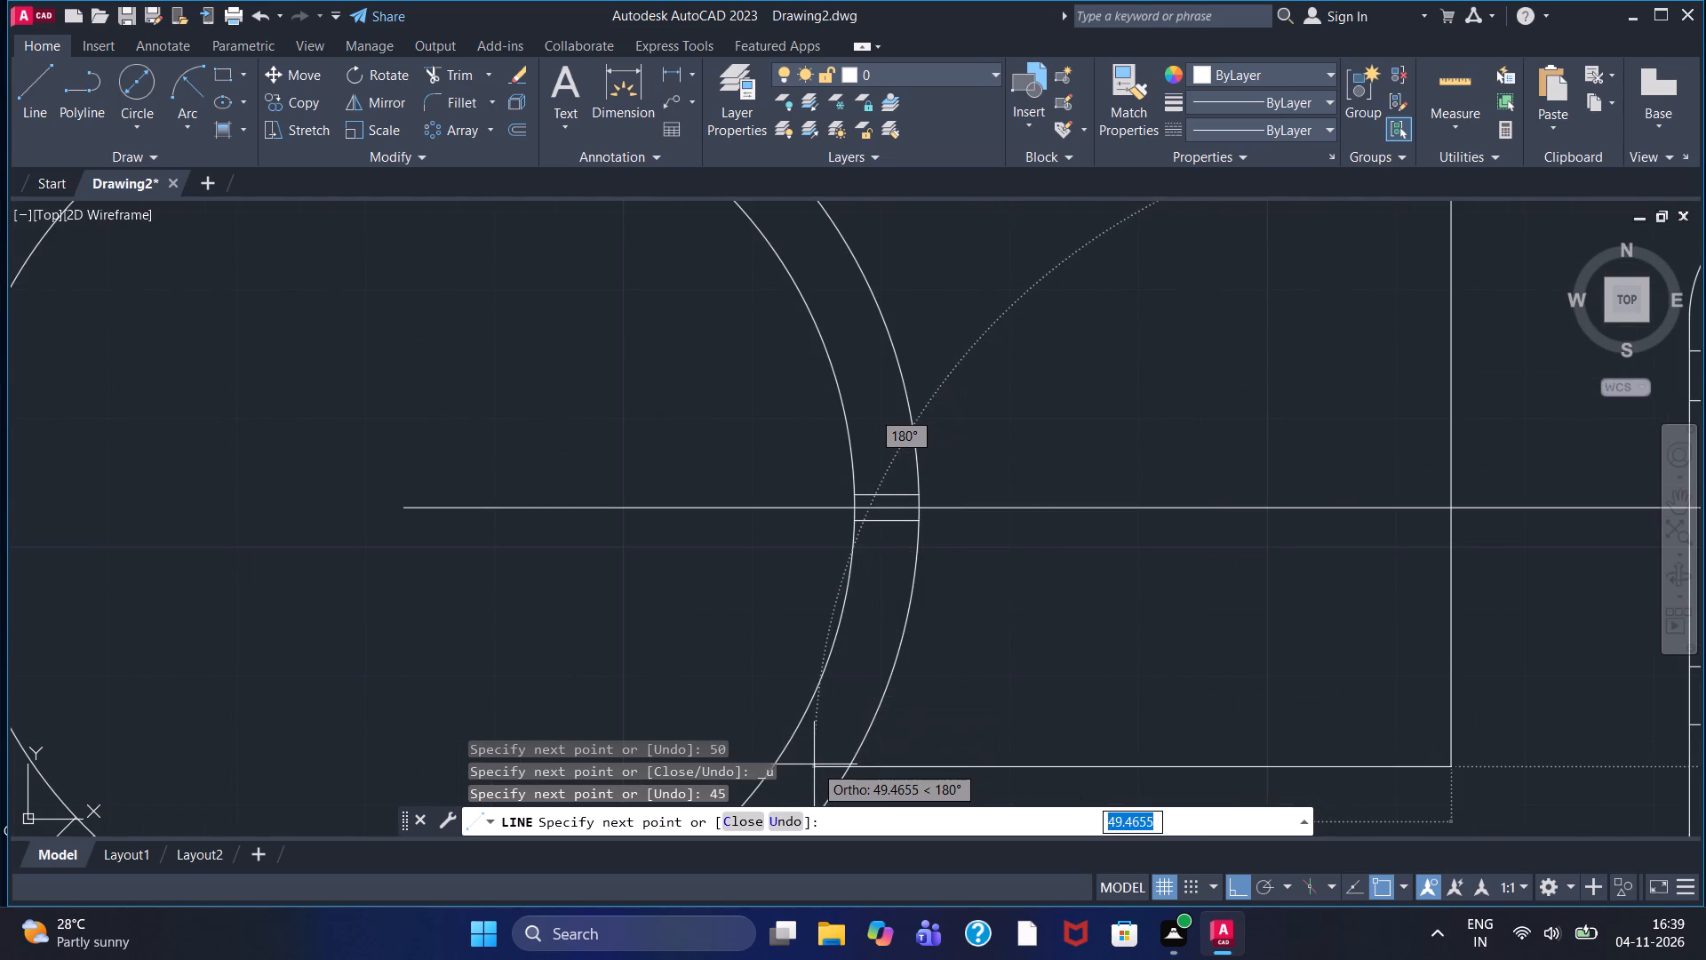
scroll(814, 764, up, 1)
click(812, 764)
key(Escape)
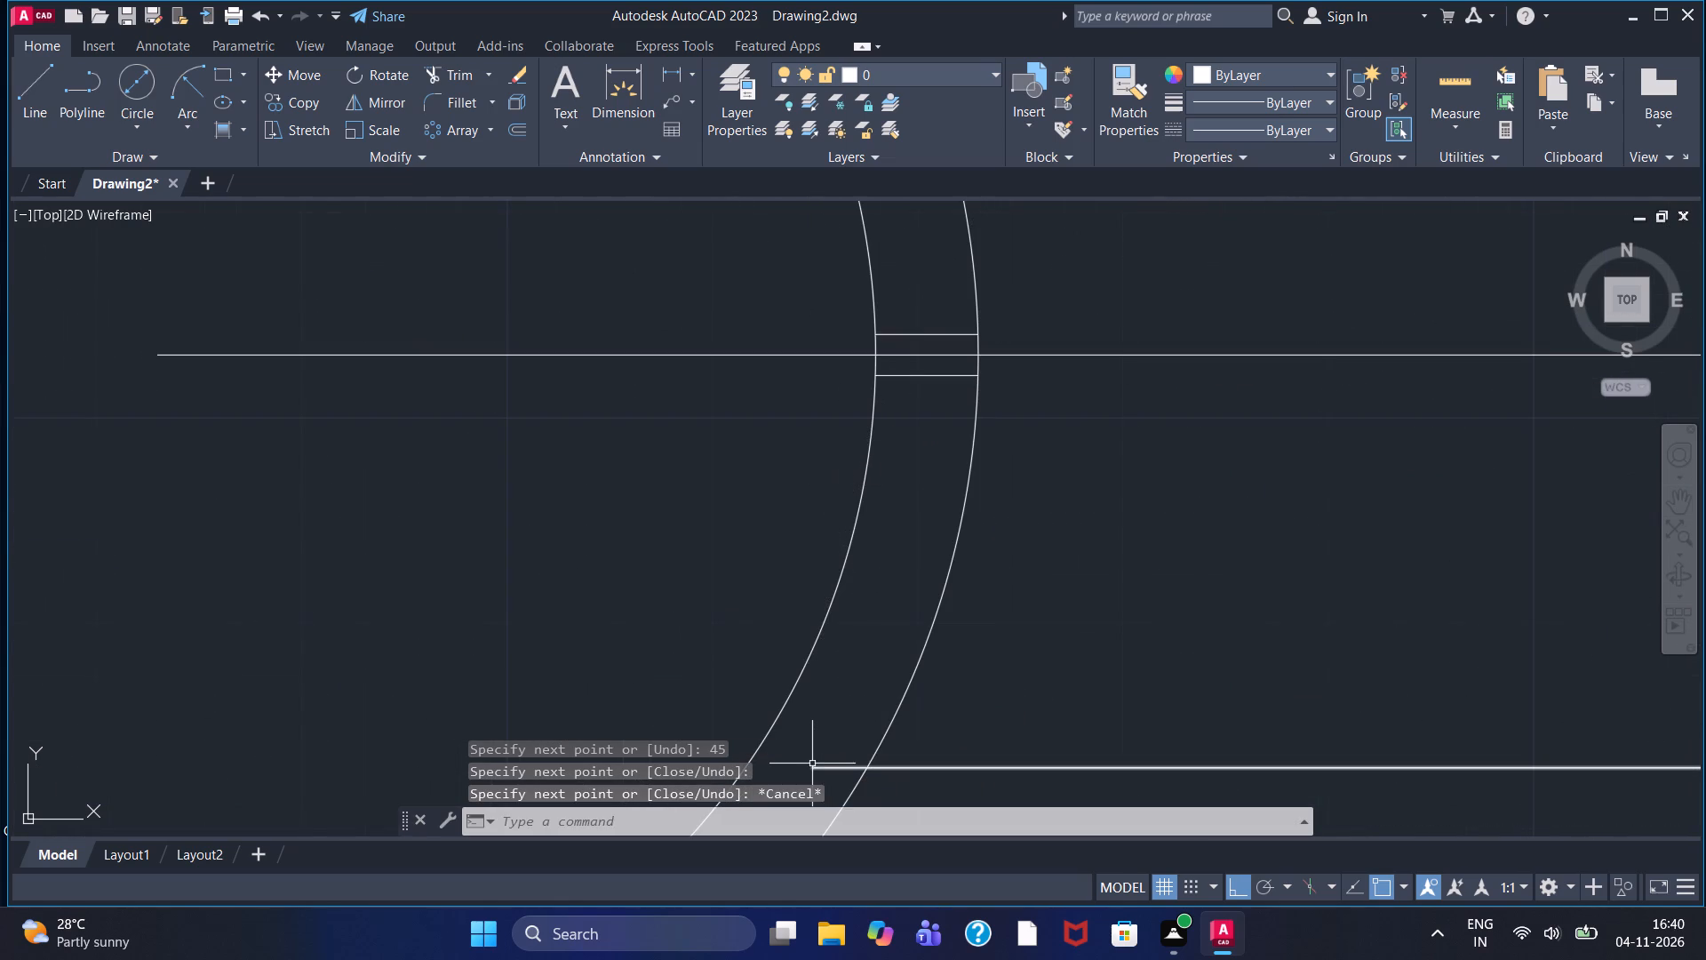
click(437, 76)
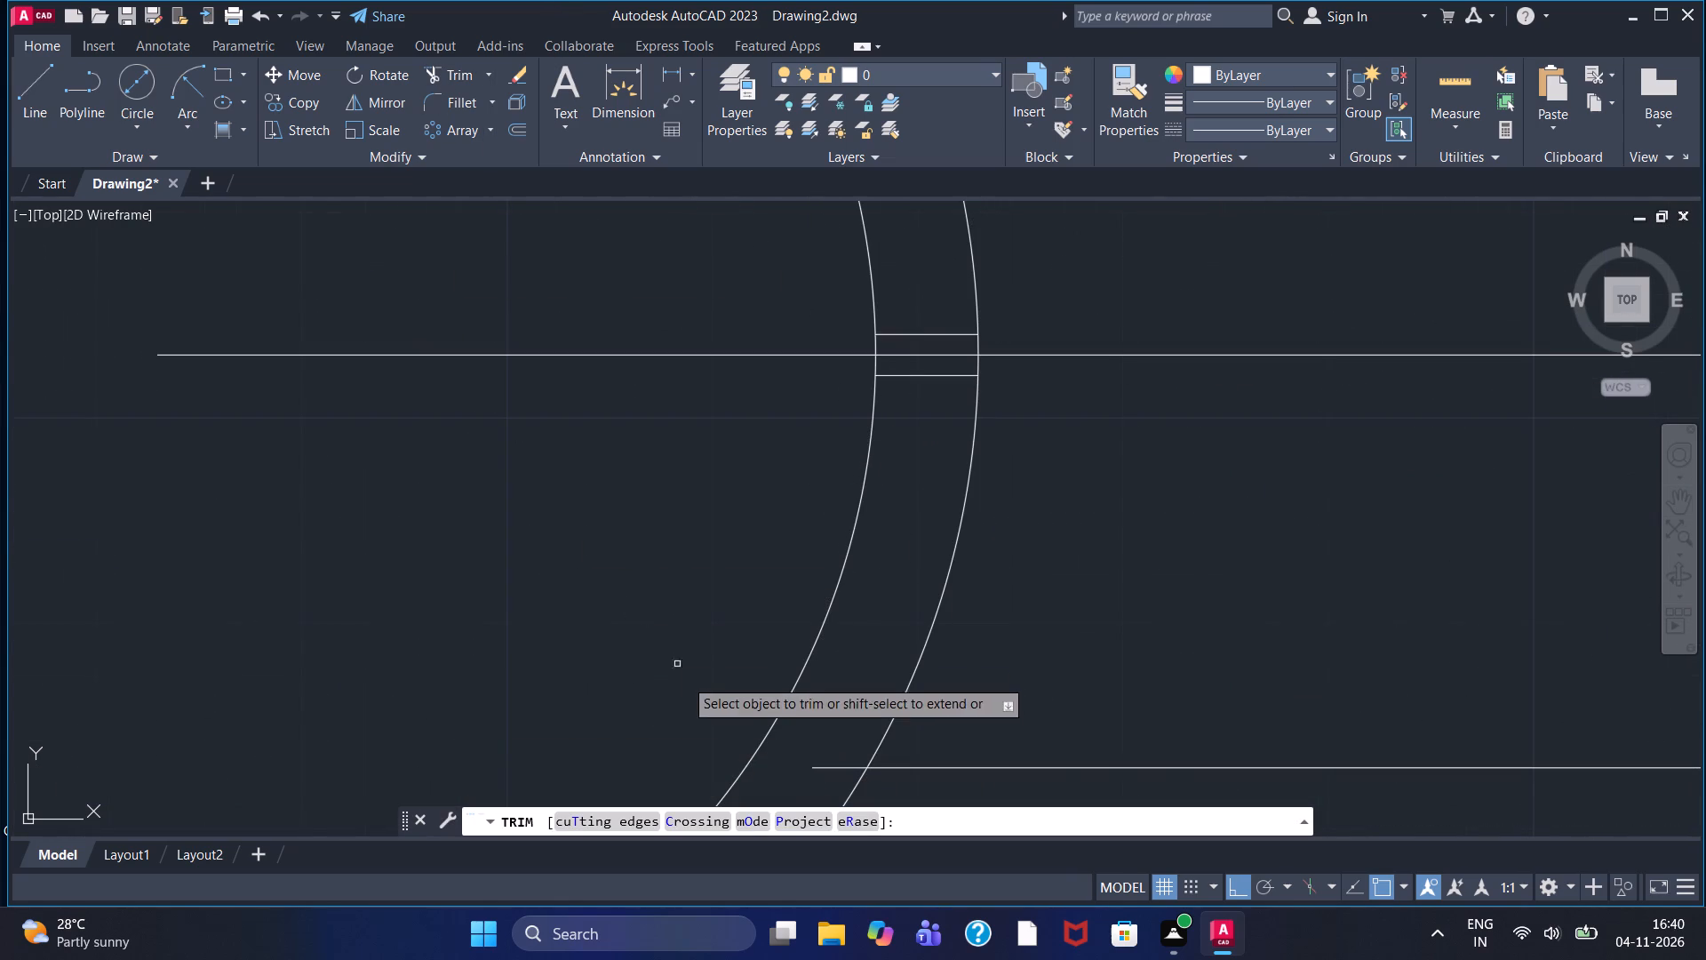
double_click(833, 767)
key(Escape)
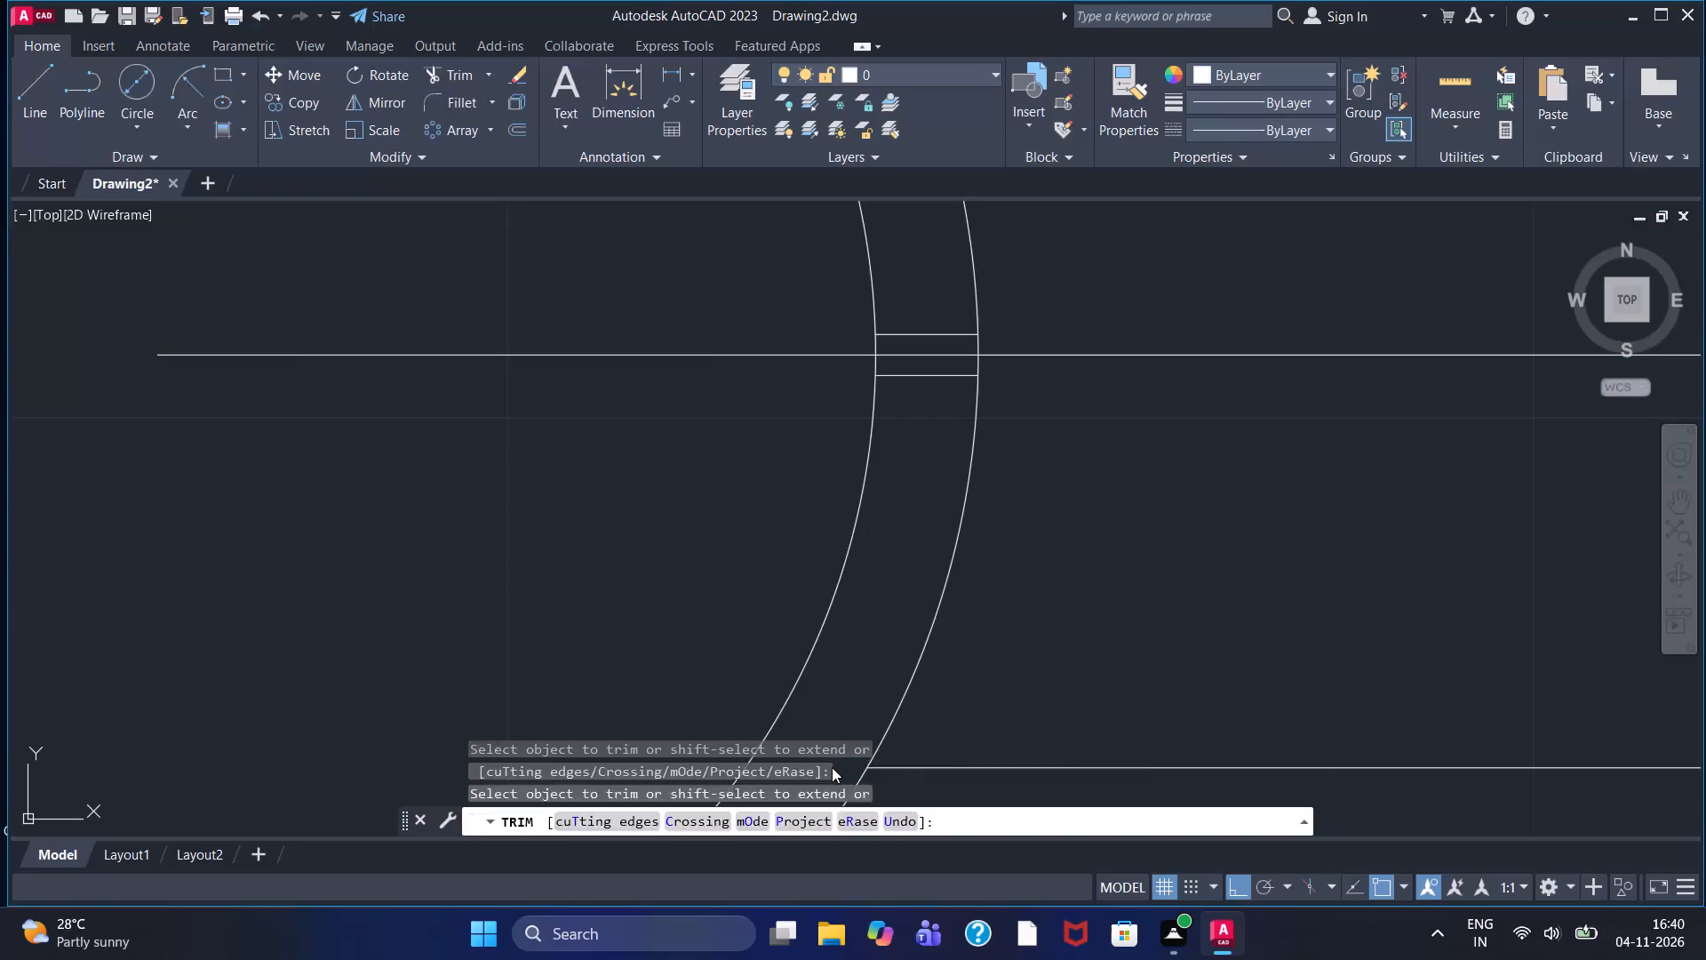
scroll(1047, 689, down, 1)
scroll(1136, 515, down, 1)
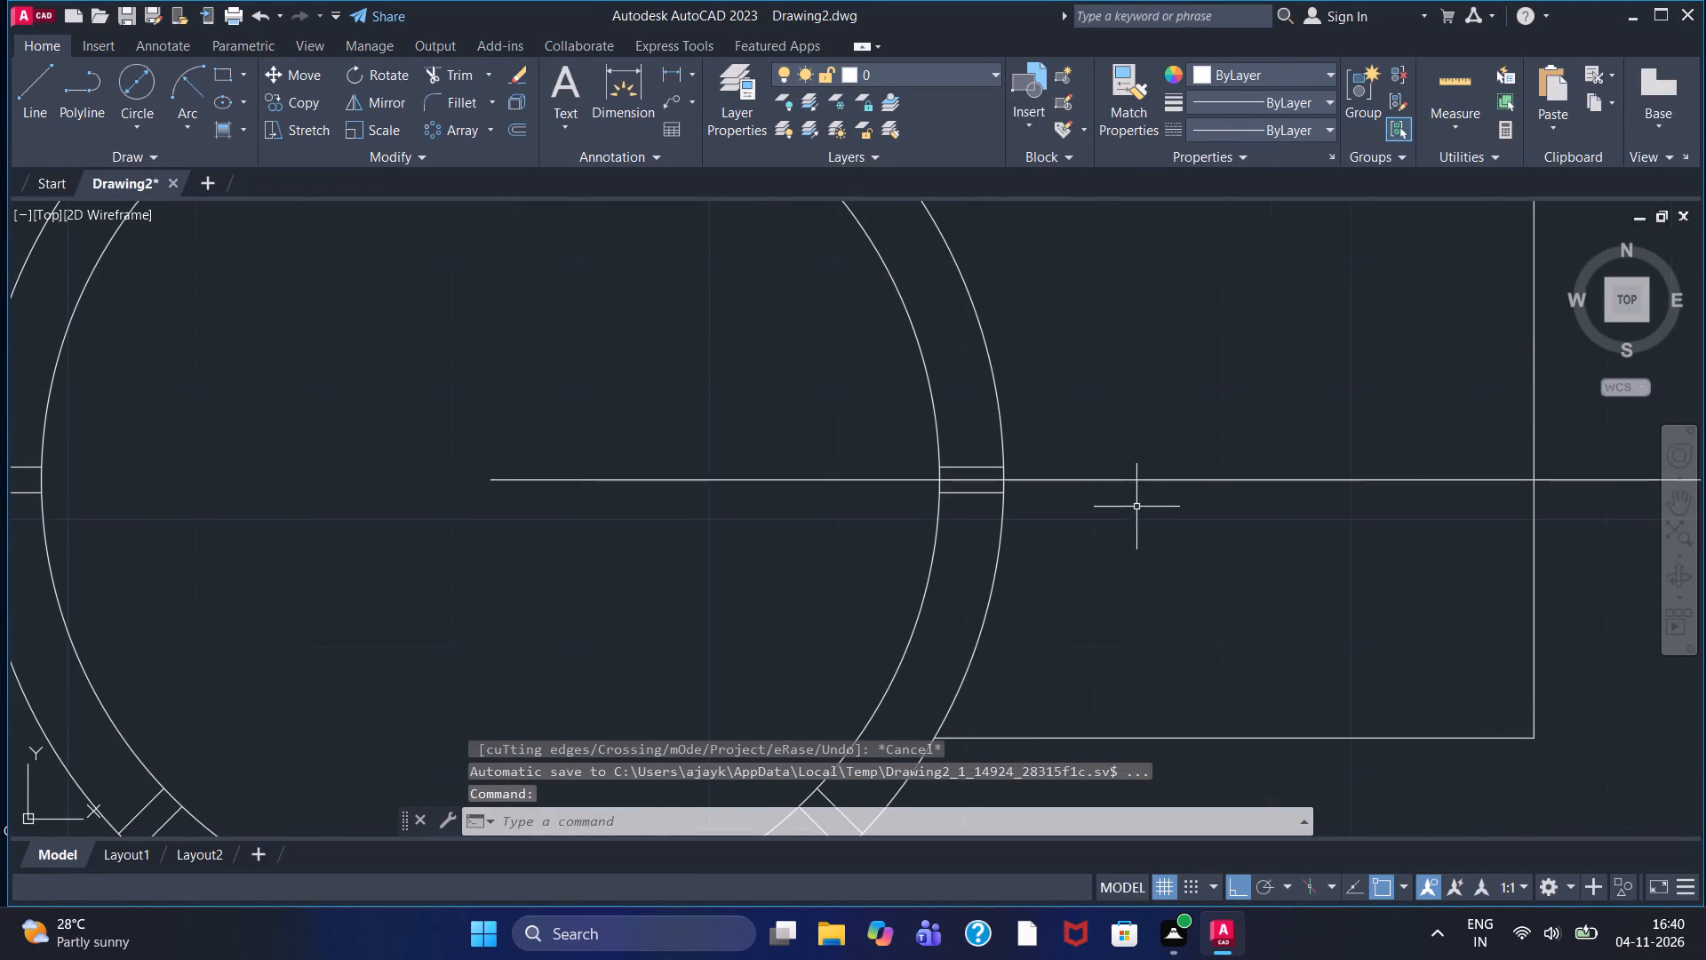
Draw a vertical line across the outline near its right edge, trimming the part that extends below the bottom edge.
middle_drag(1272, 370, 1179, 539)
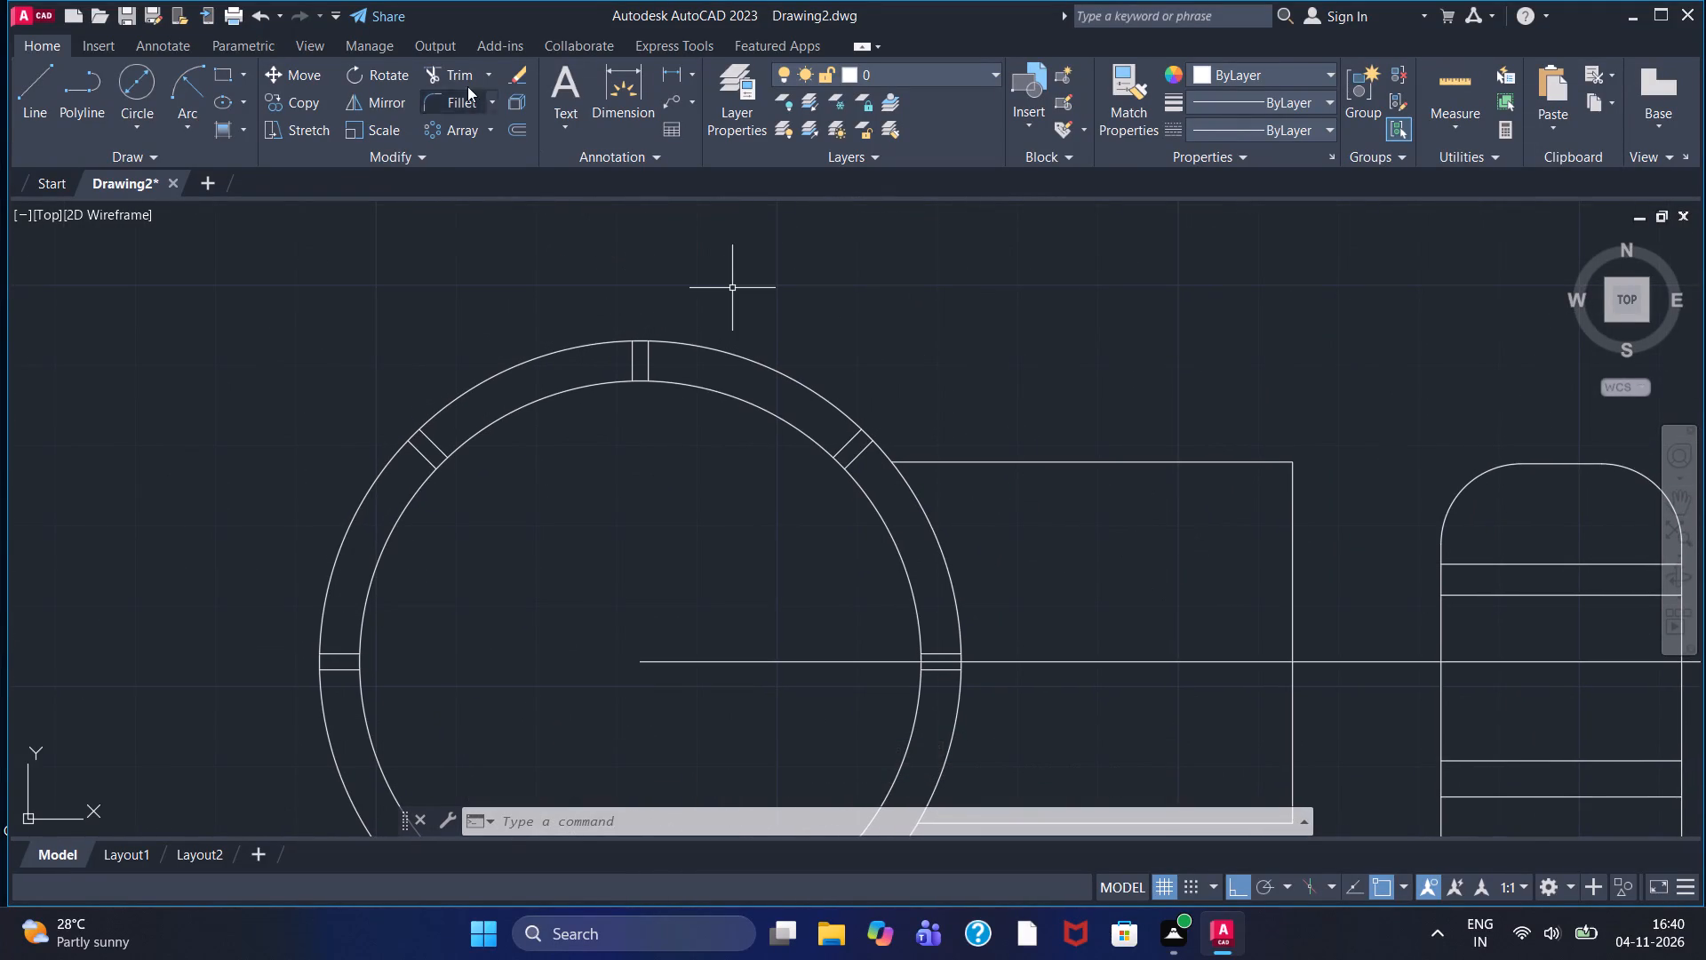
click(47, 77)
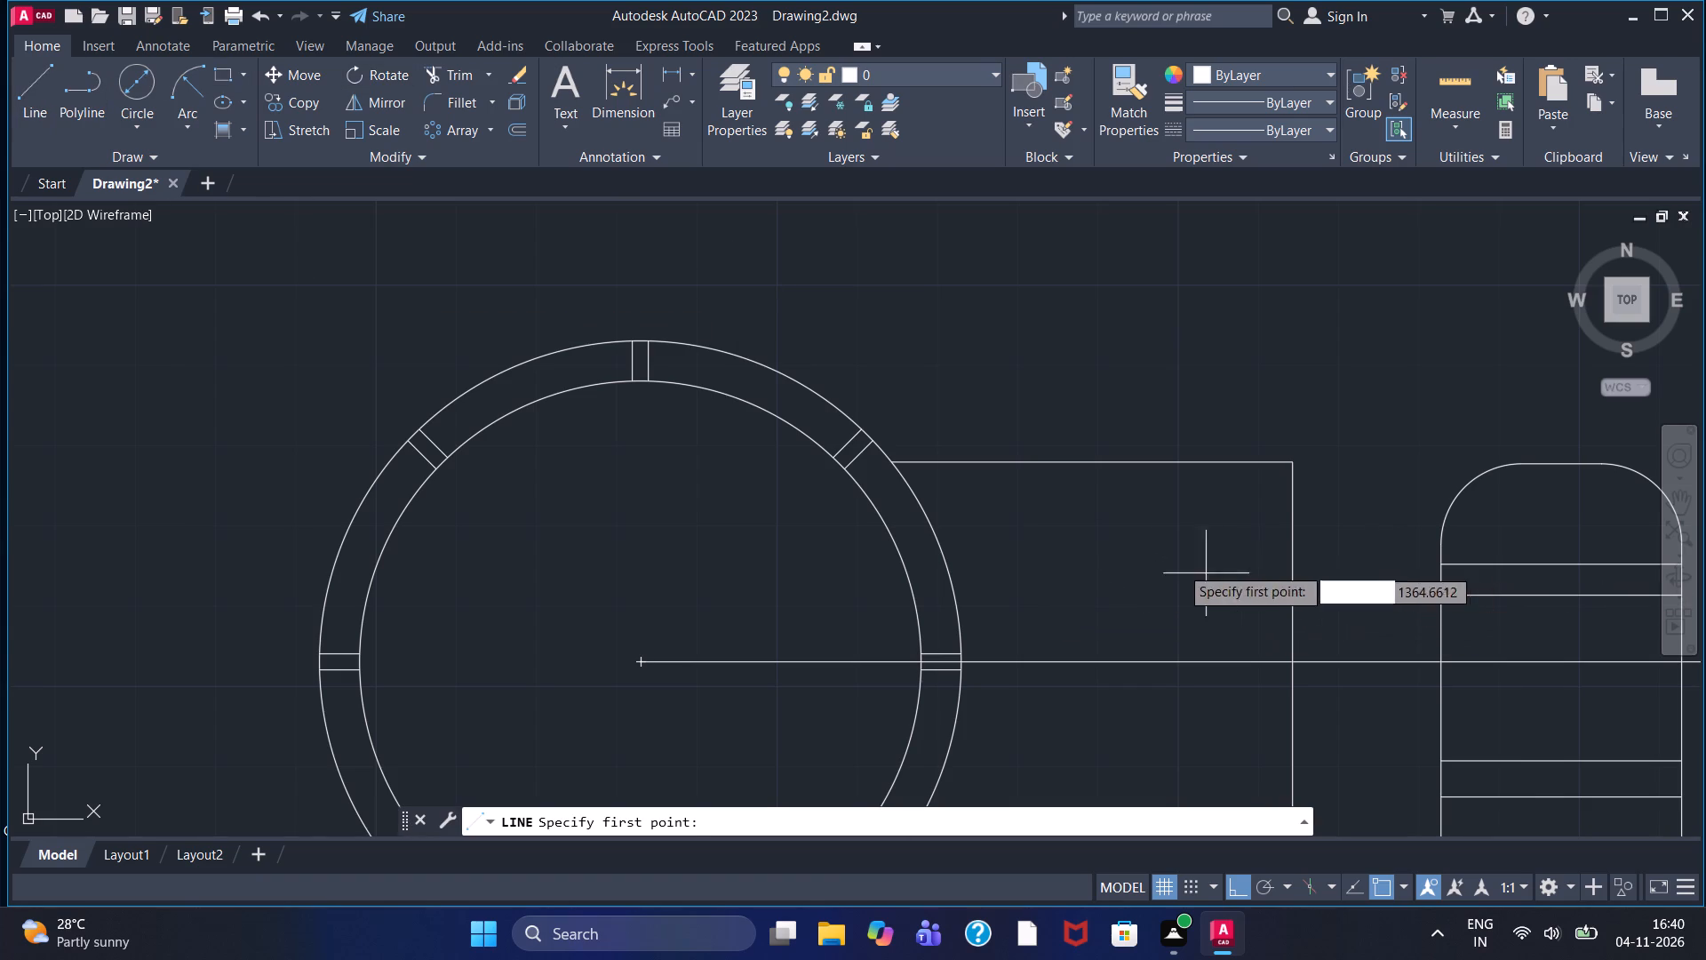
click(1175, 460)
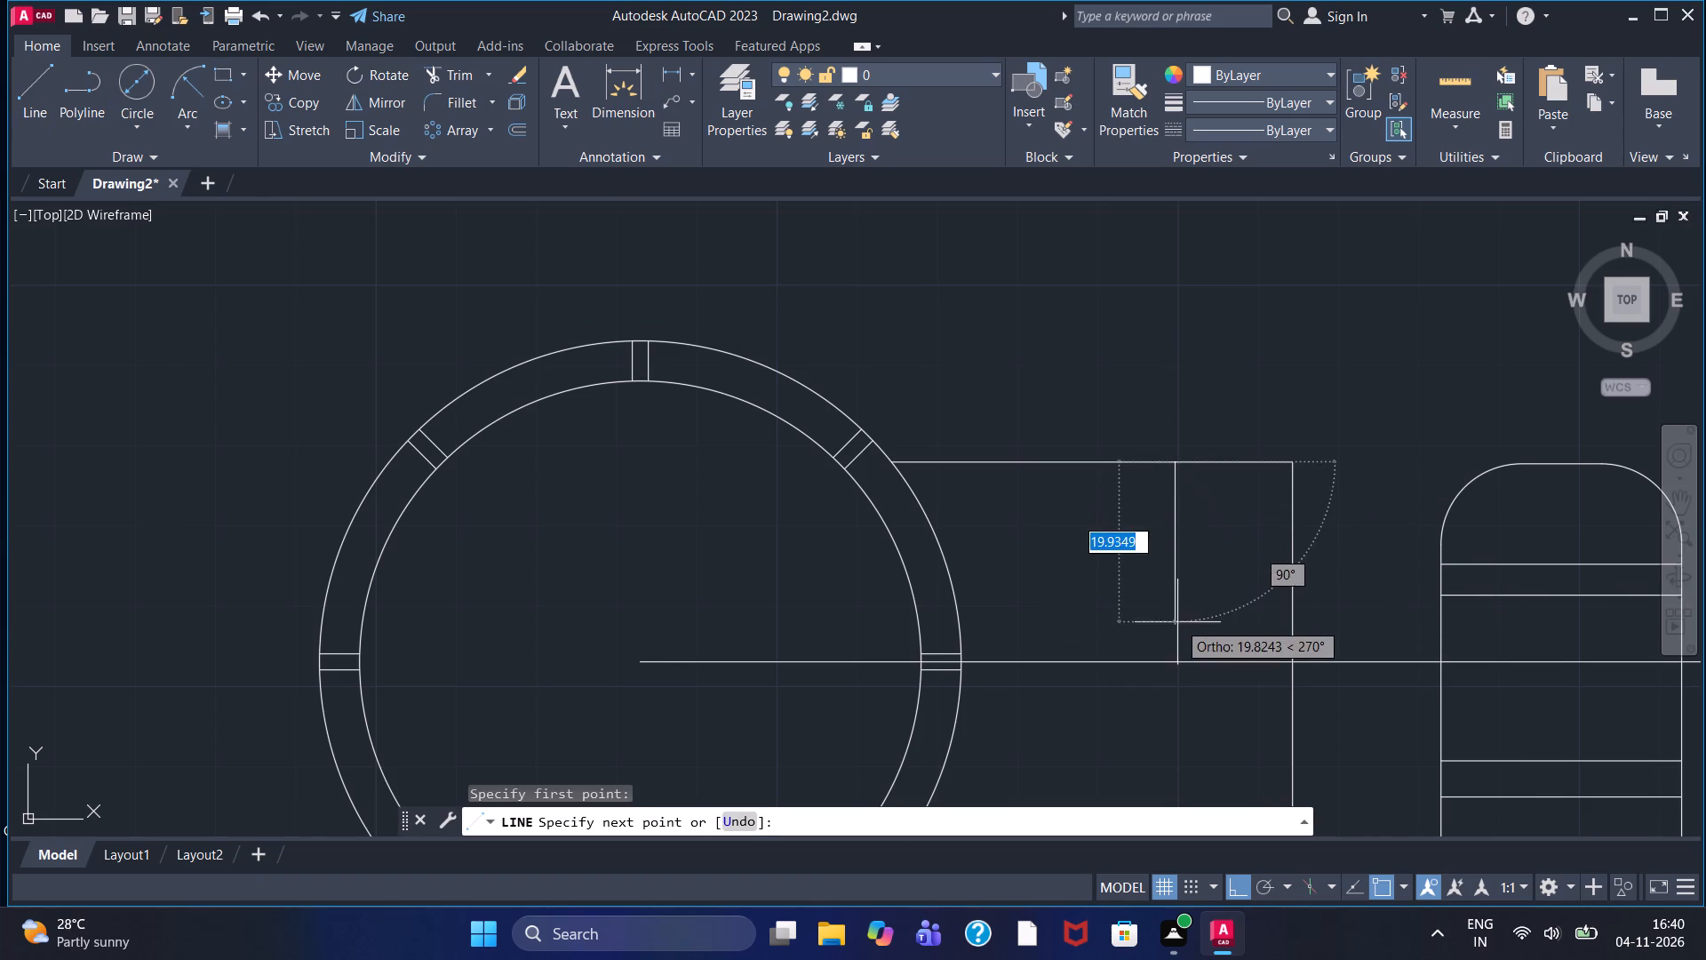
middle_drag(1177, 622, 1180, 507)
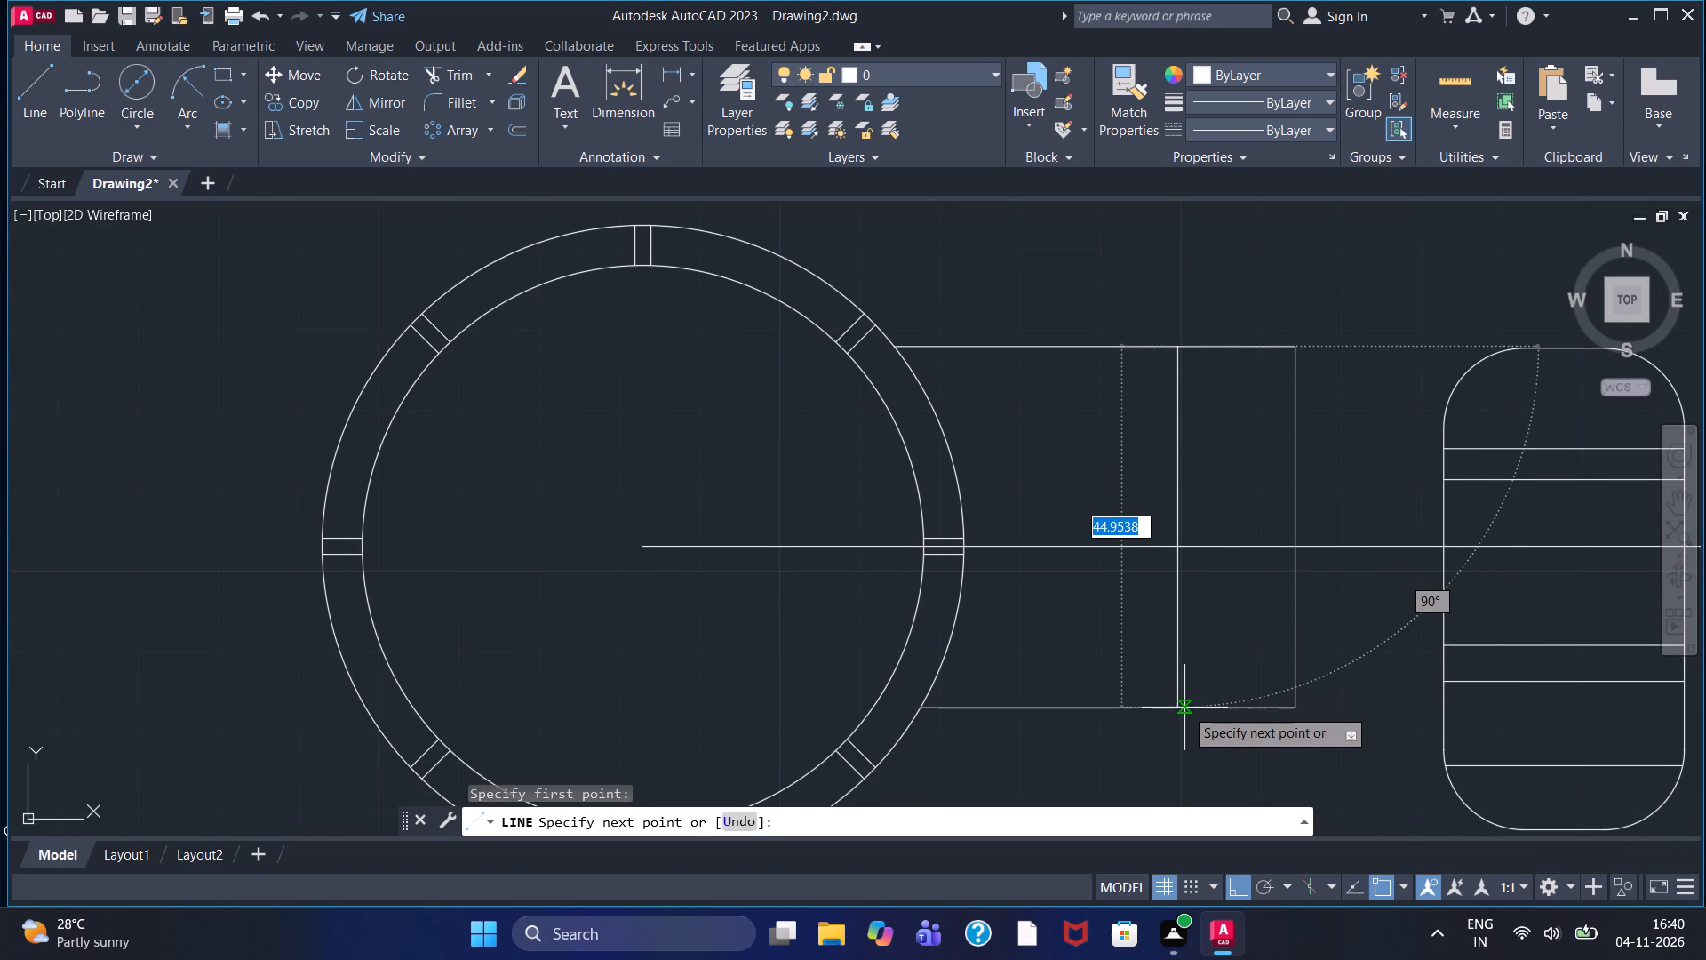
double_click(1184, 748)
key(Escape)
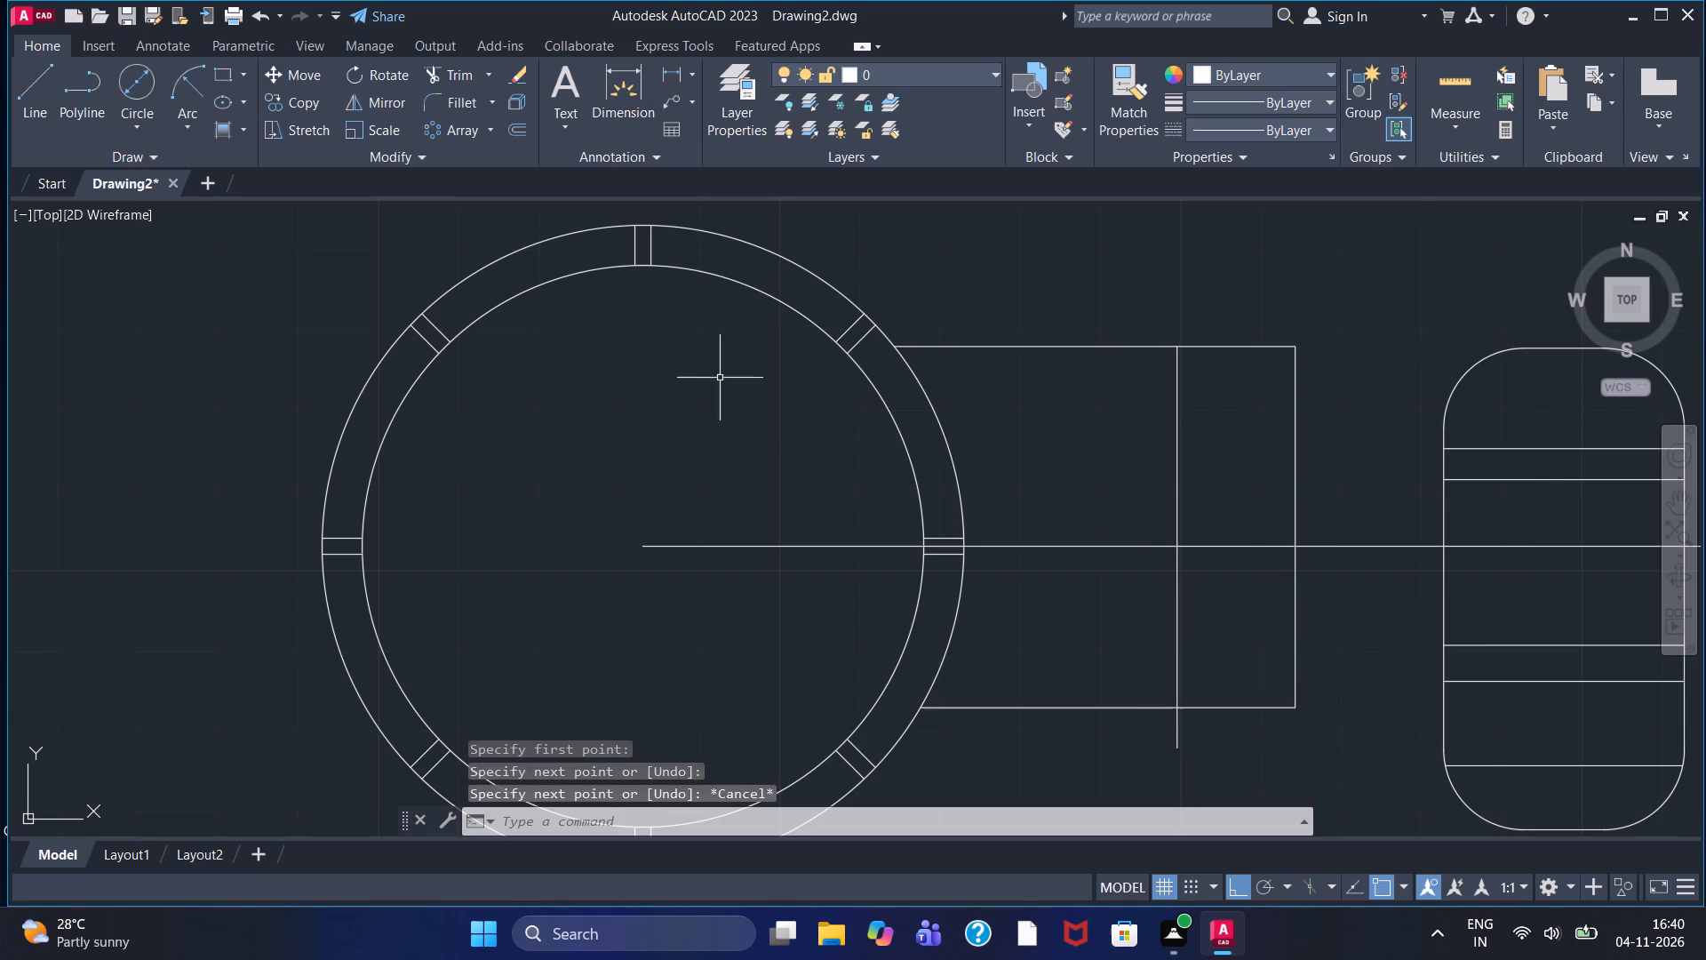
click(447, 64)
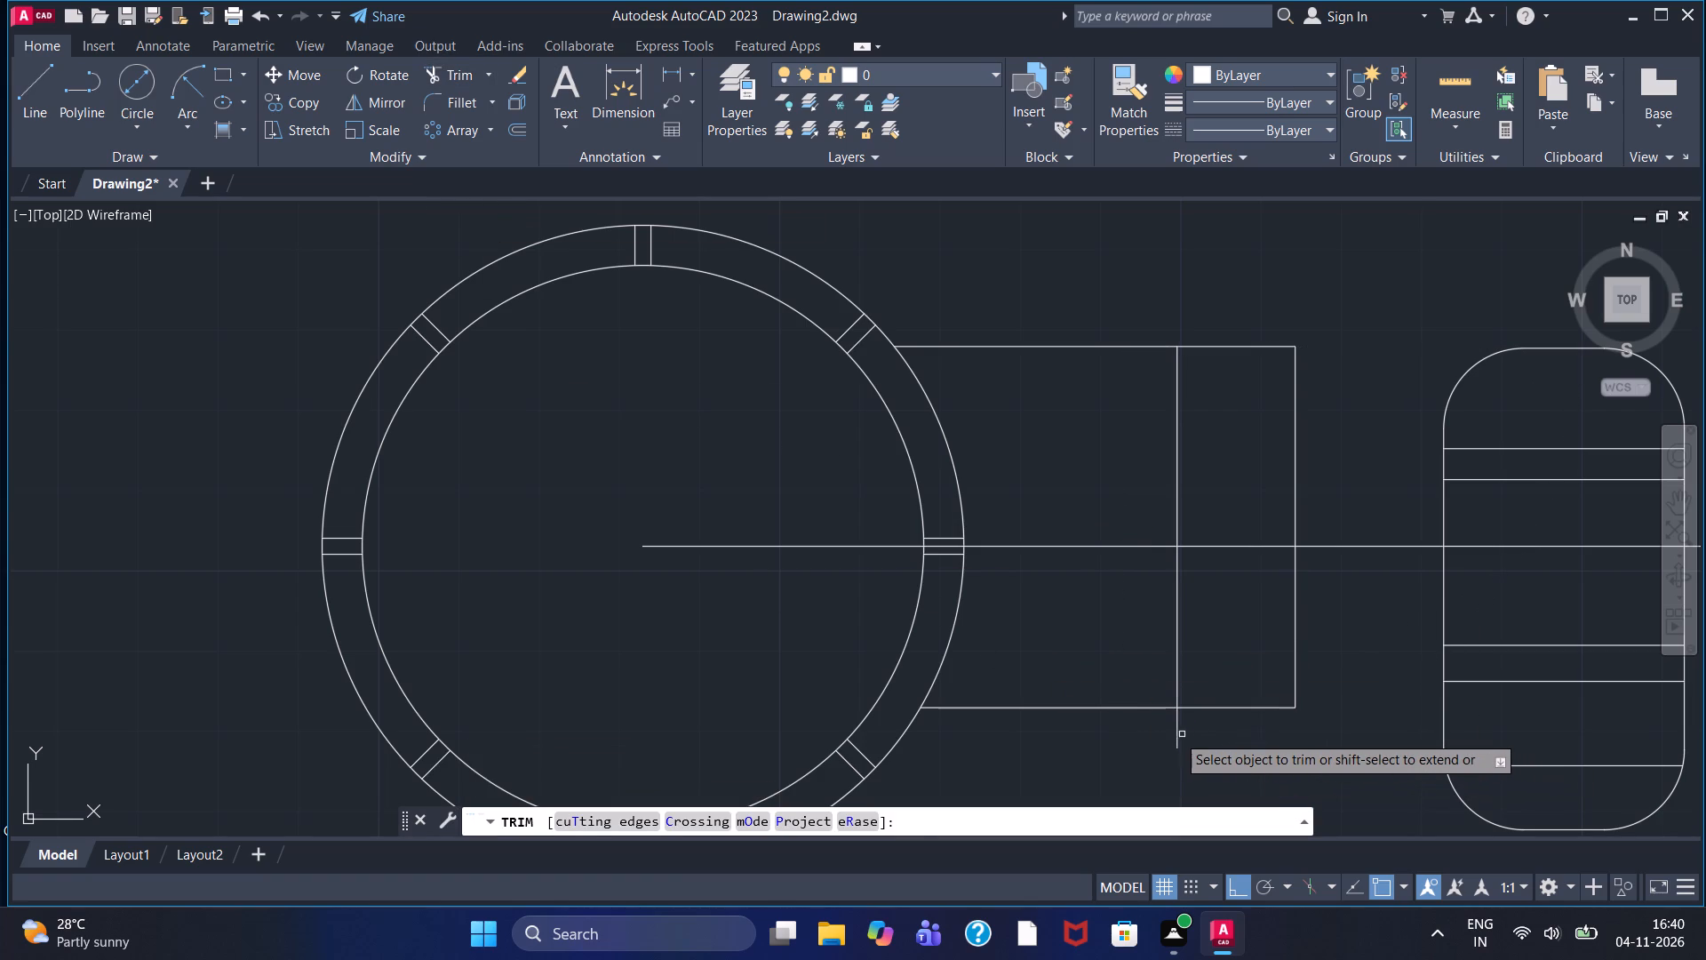
click(1175, 733)
key(Escape)
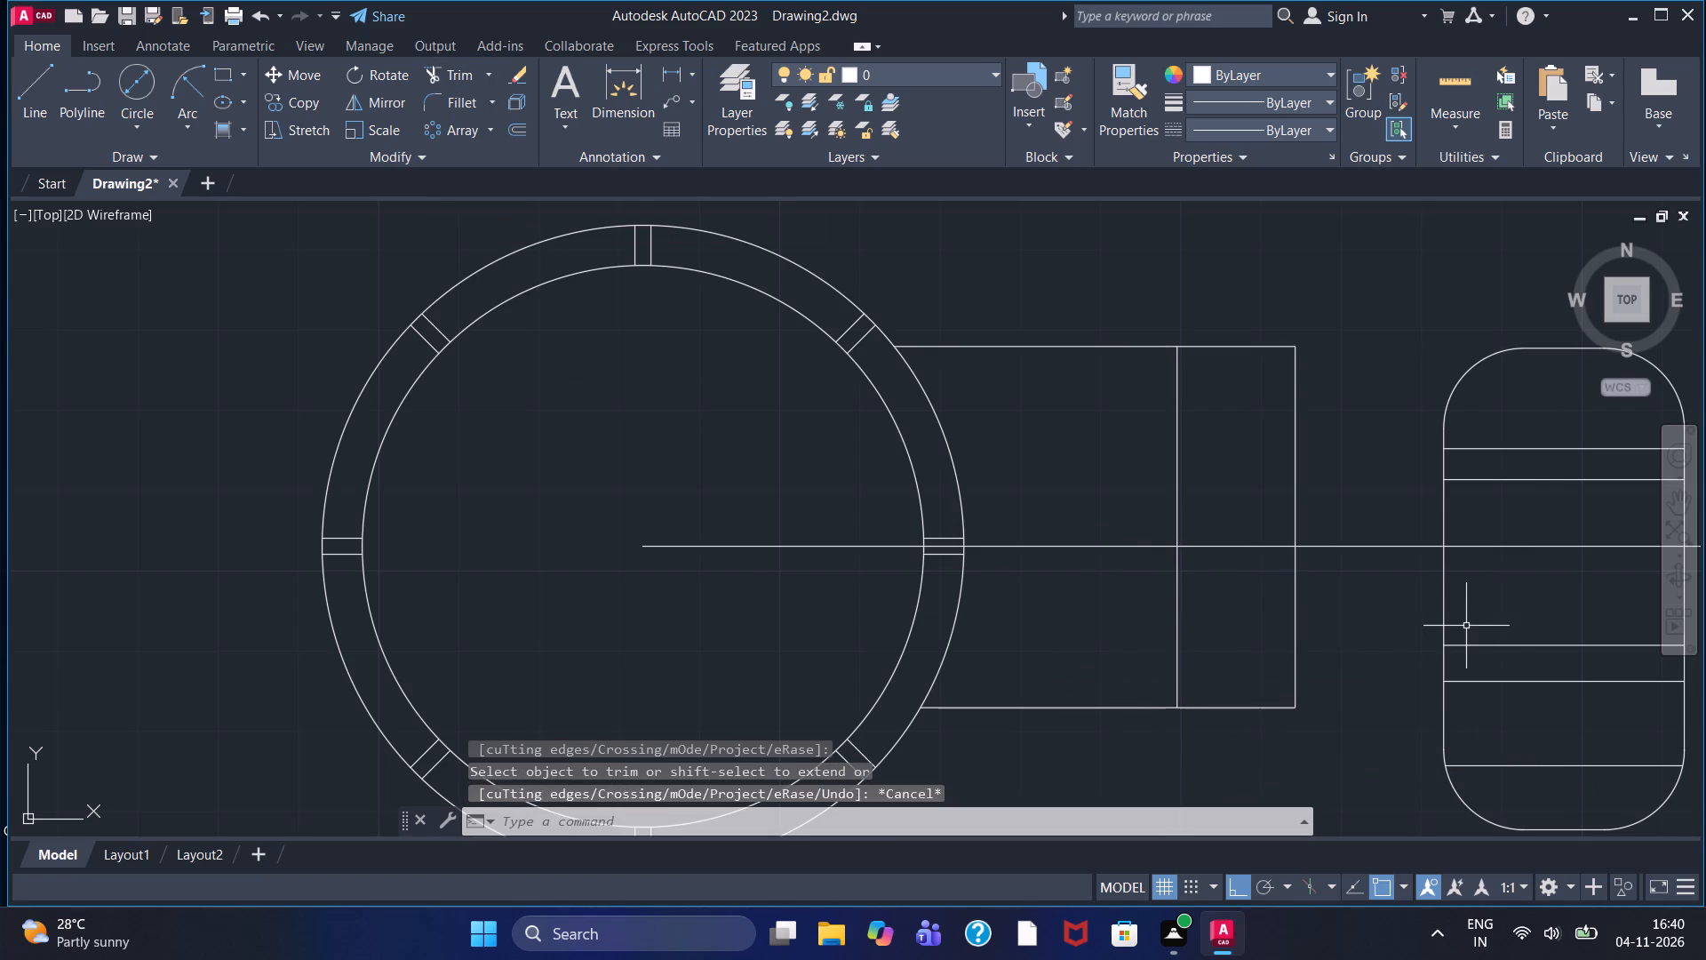
Trim the centre line from the small ring's centre up to the right edge of the outline.
click(444, 65)
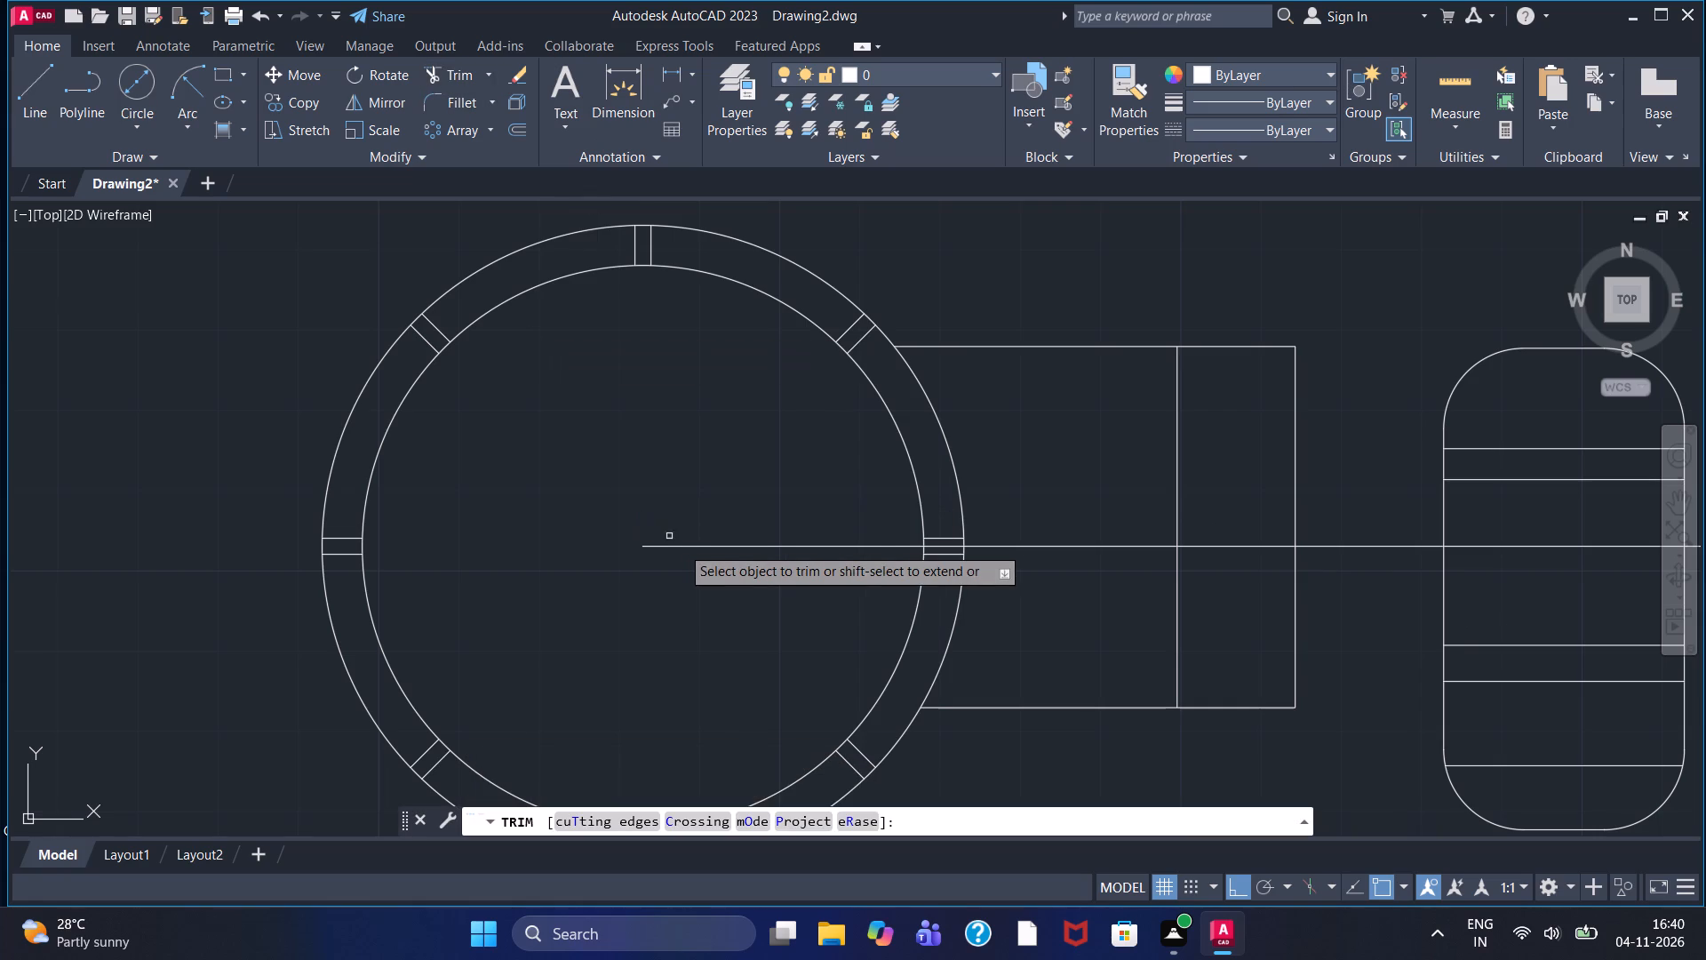
click(716, 548)
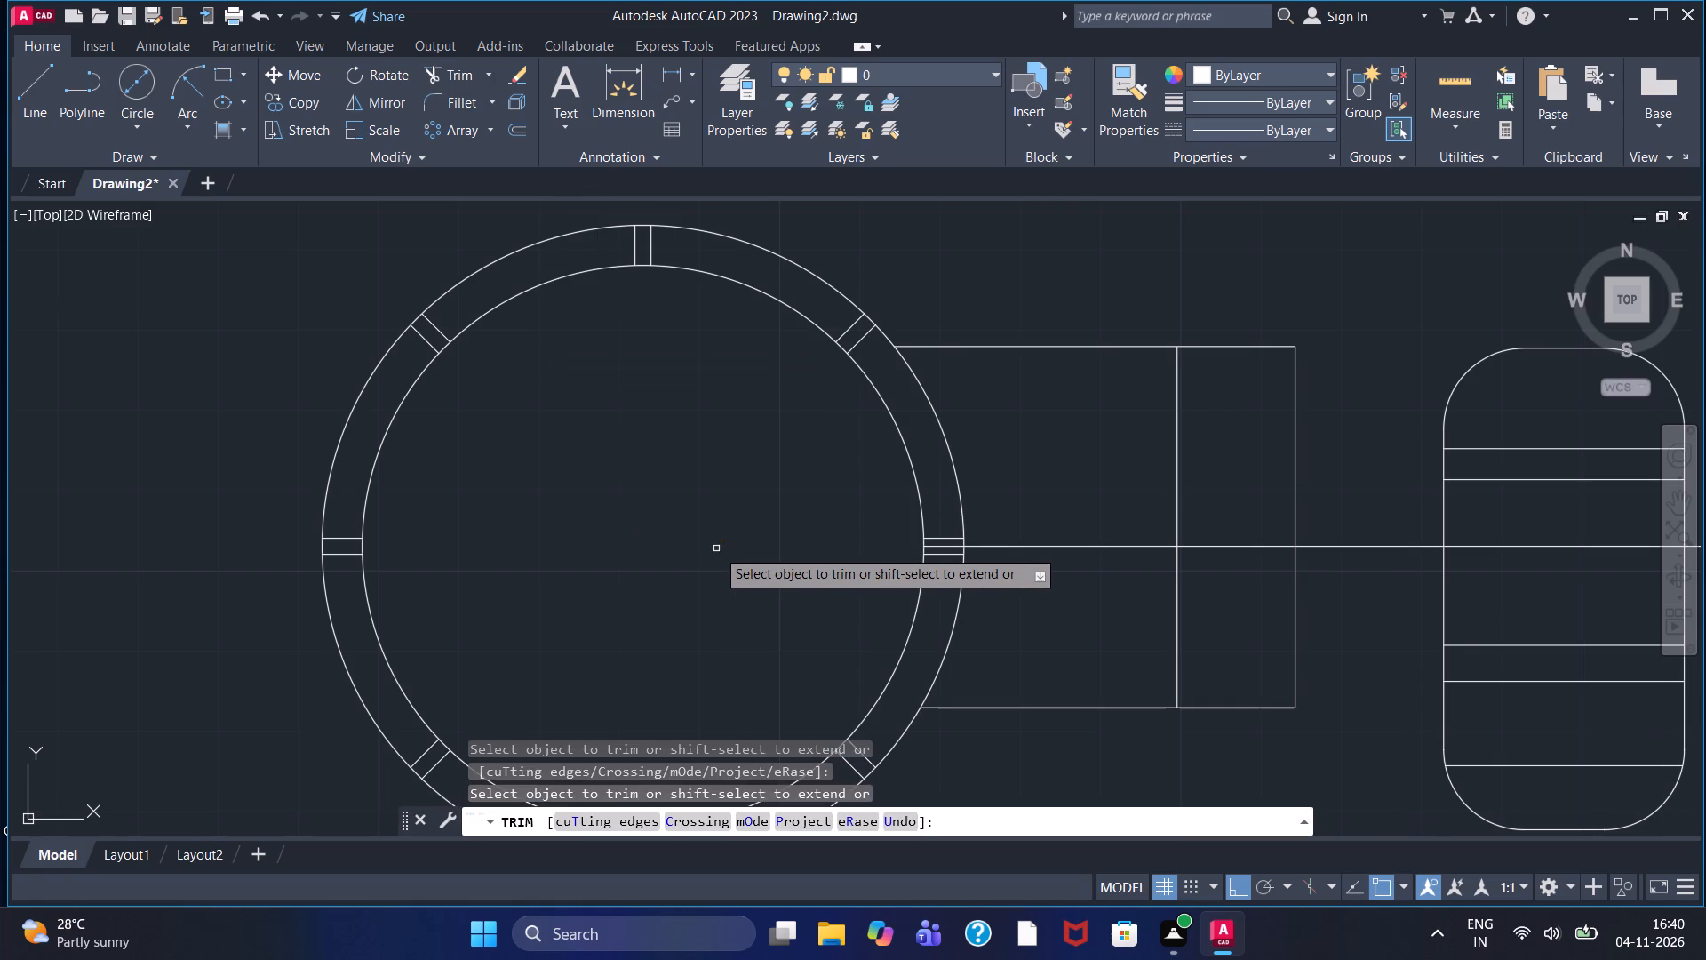
click(1017, 548)
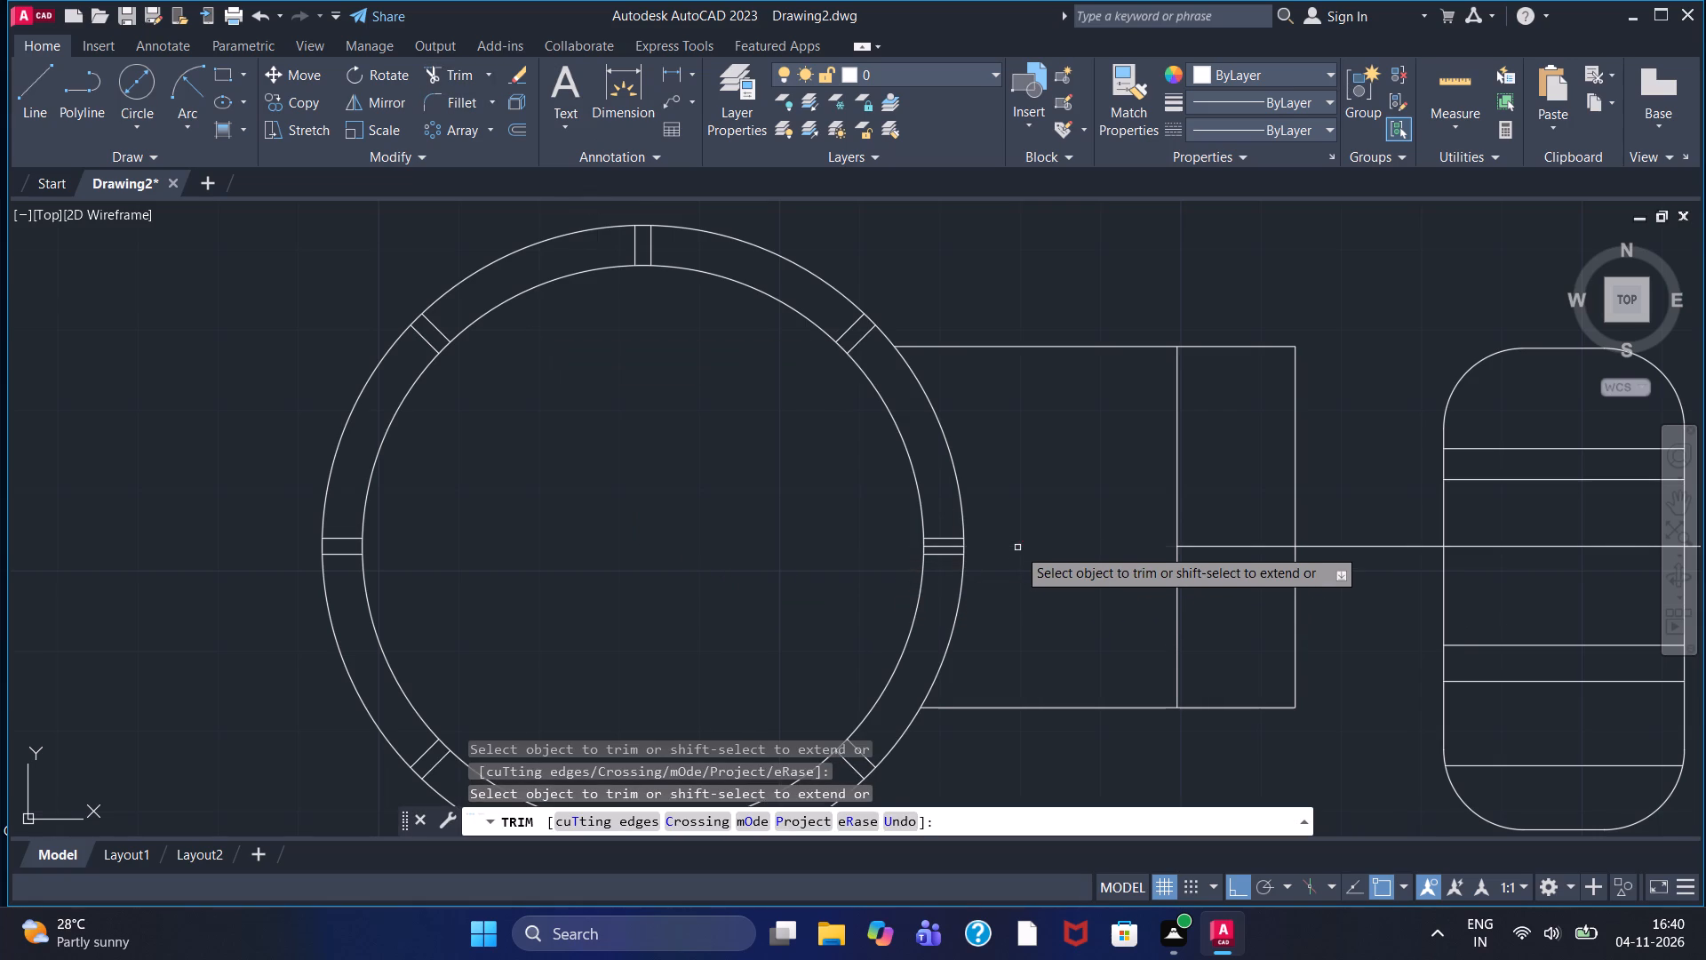
scroll(951, 564, up, 2)
click(952, 520)
scroll(1203, 542, down, 2)
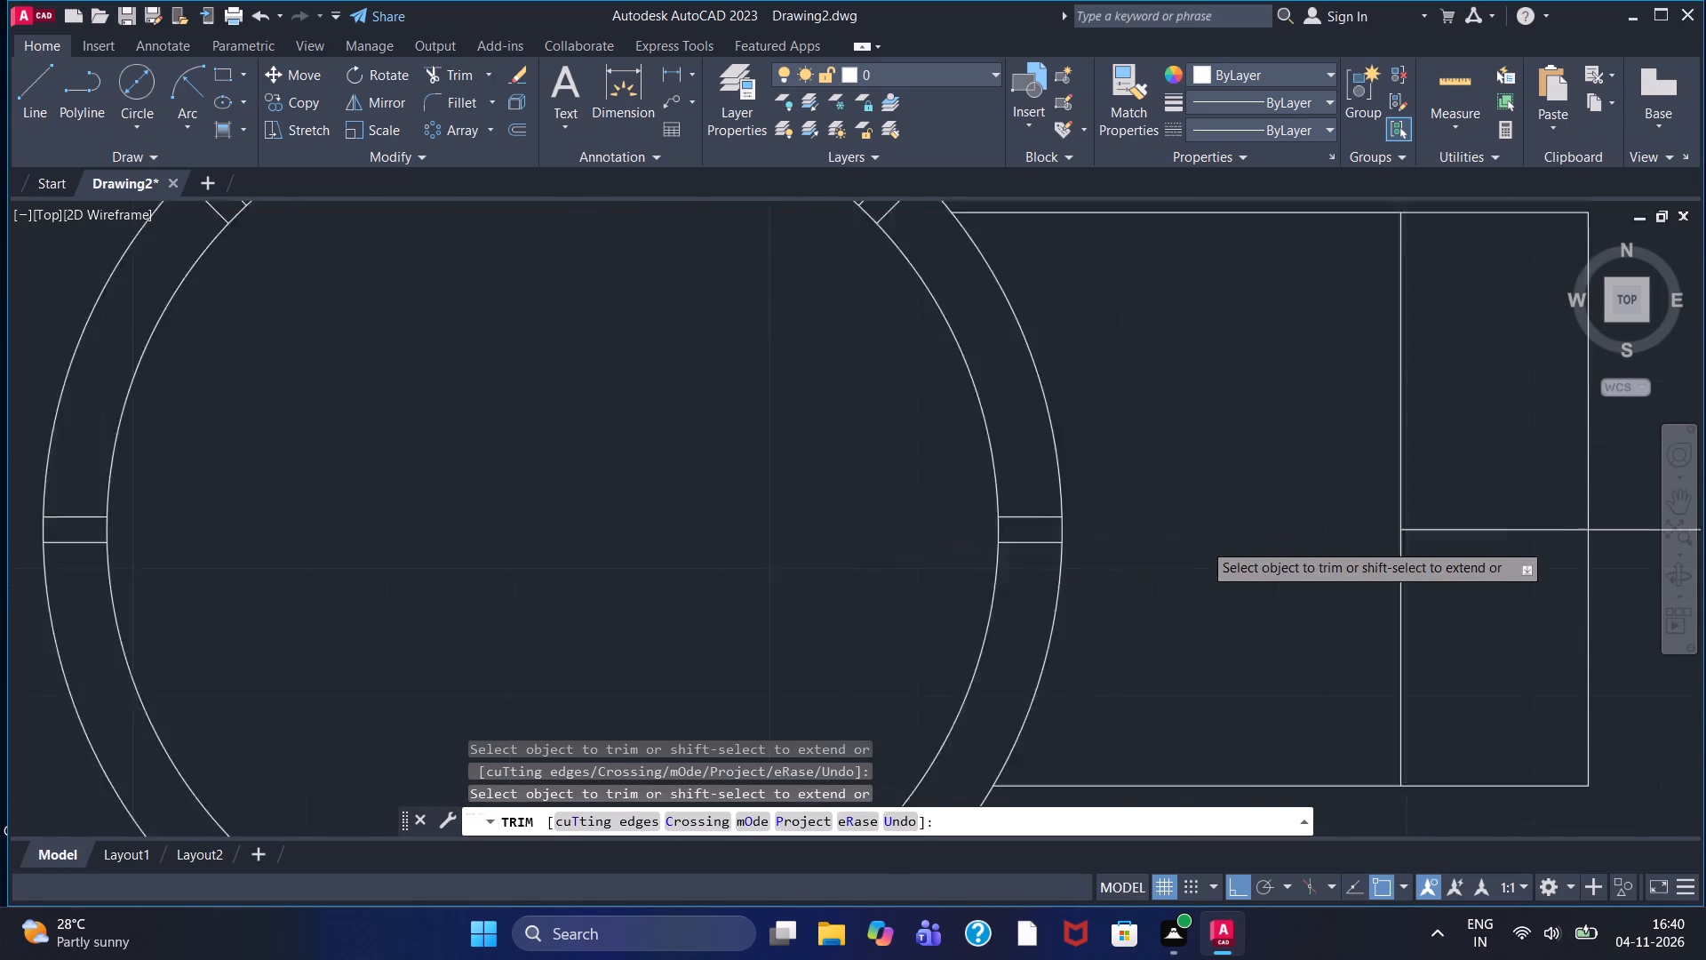
double_click(1375, 534)
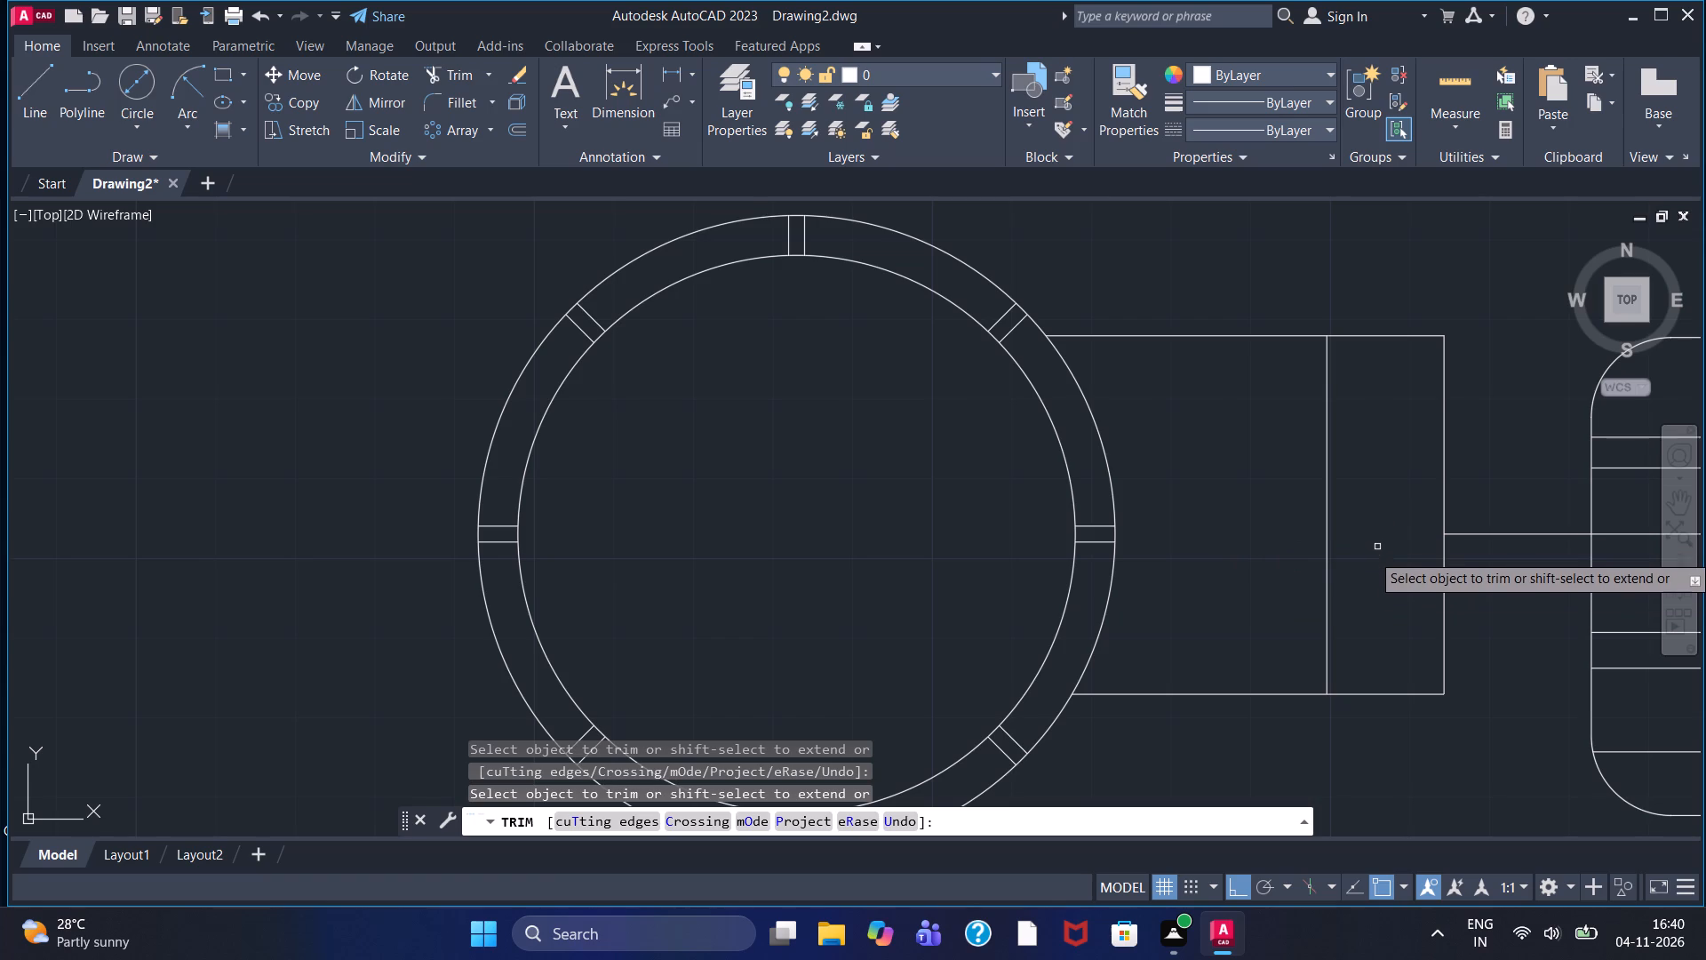
scroll(1412, 578, down, 1)
key(Escape)
scroll(1403, 572, down, 1)
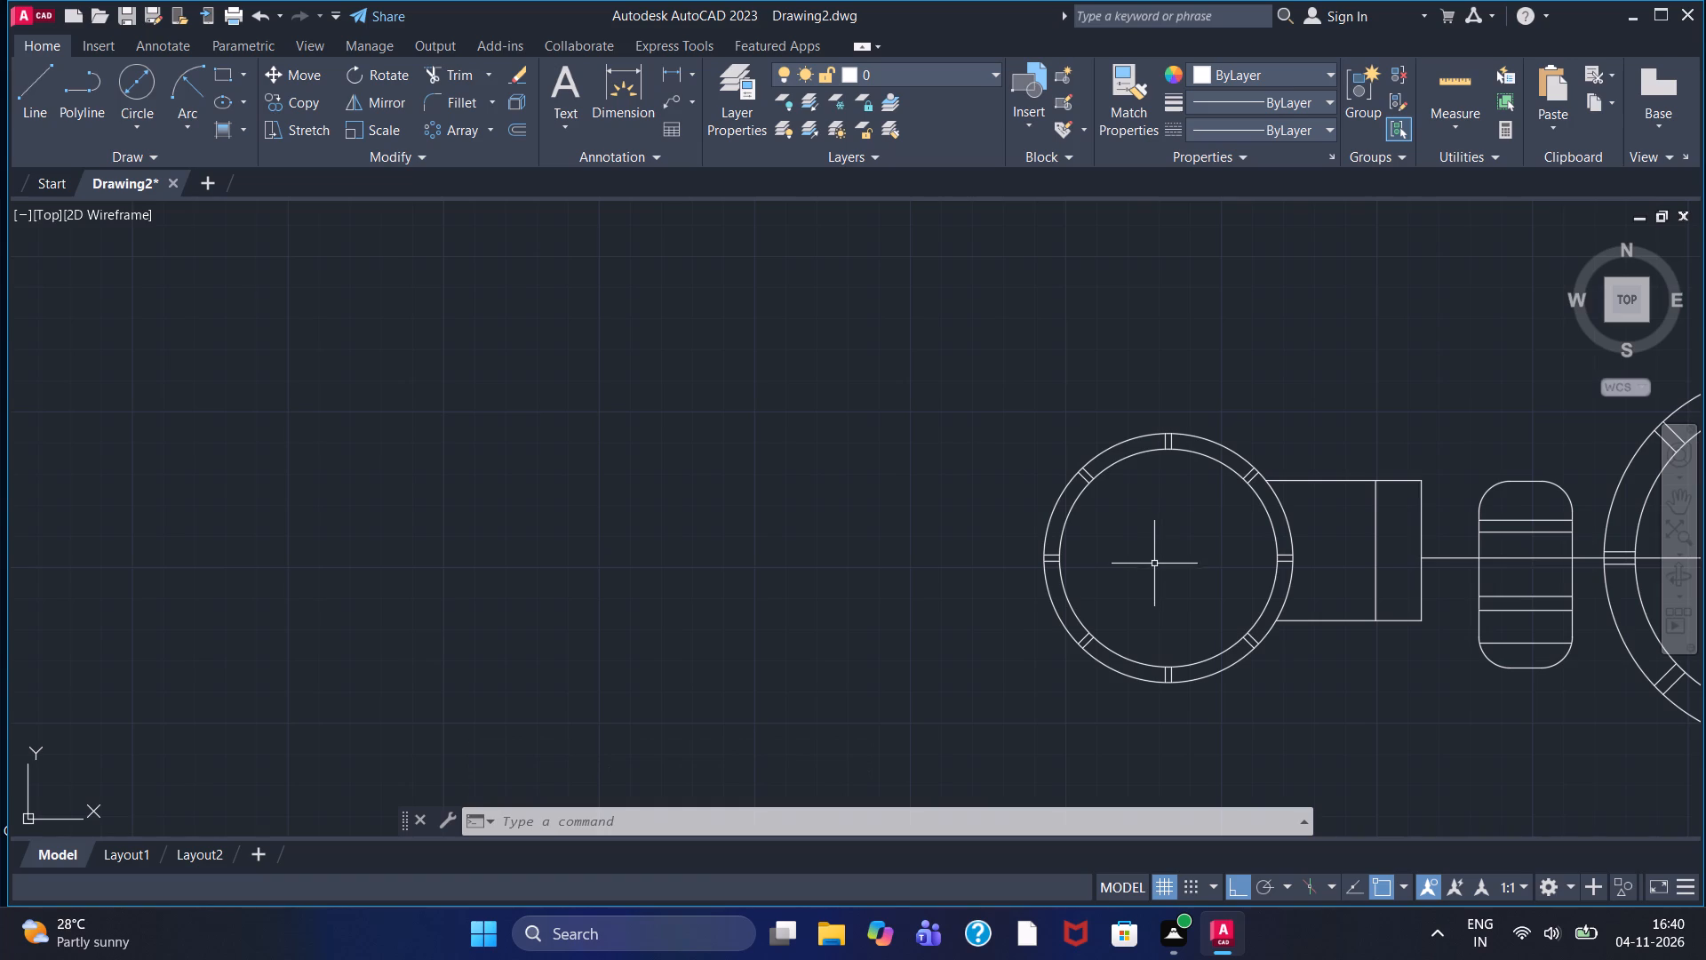
Load the ACAD_ISO02W100 (ISO dash) linetype and make it current.
click(1246, 123)
click(1234, 224)
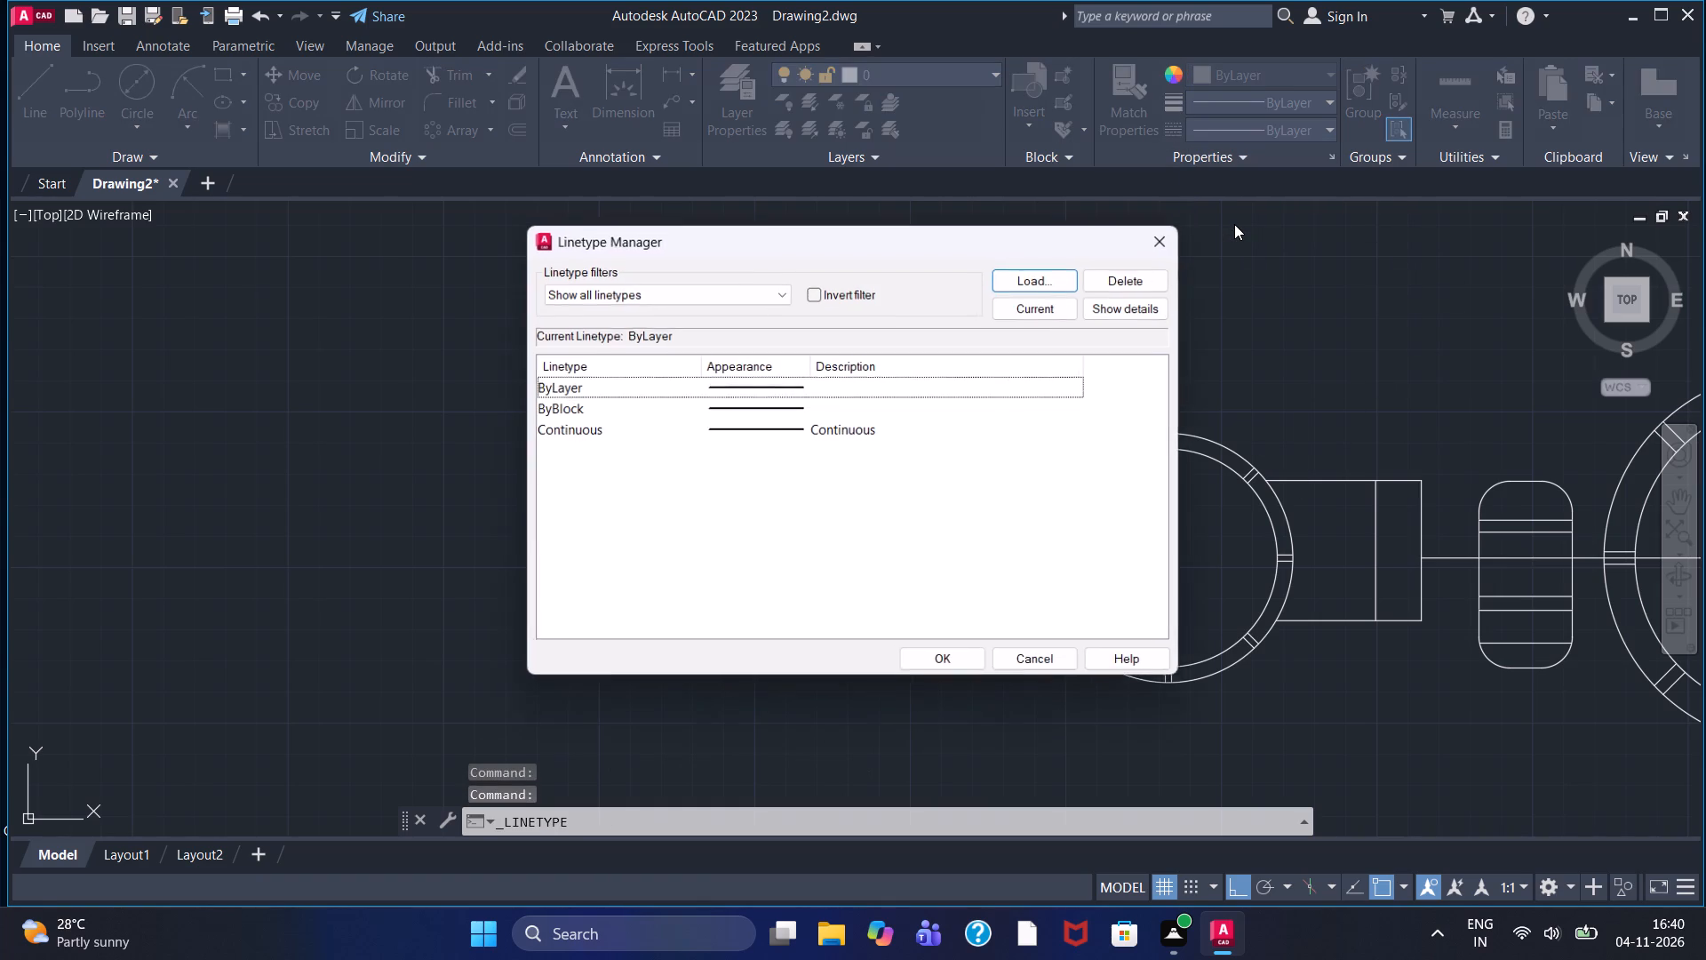
double_click(1022, 276)
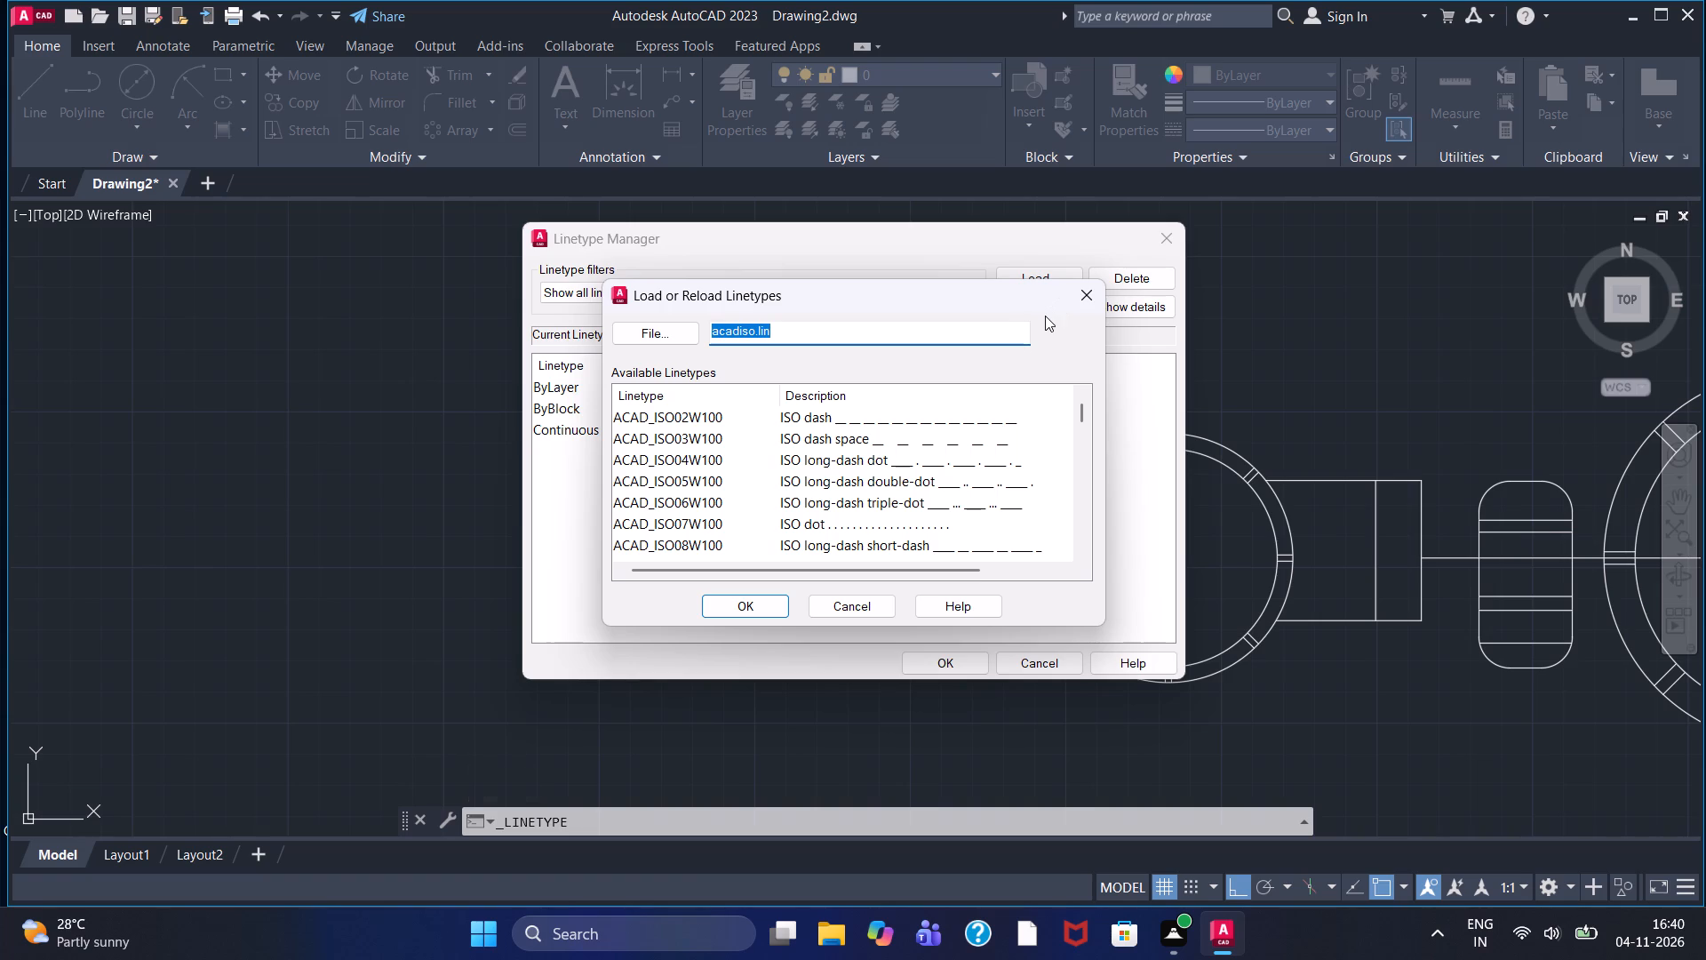
click(945, 420)
click(749, 609)
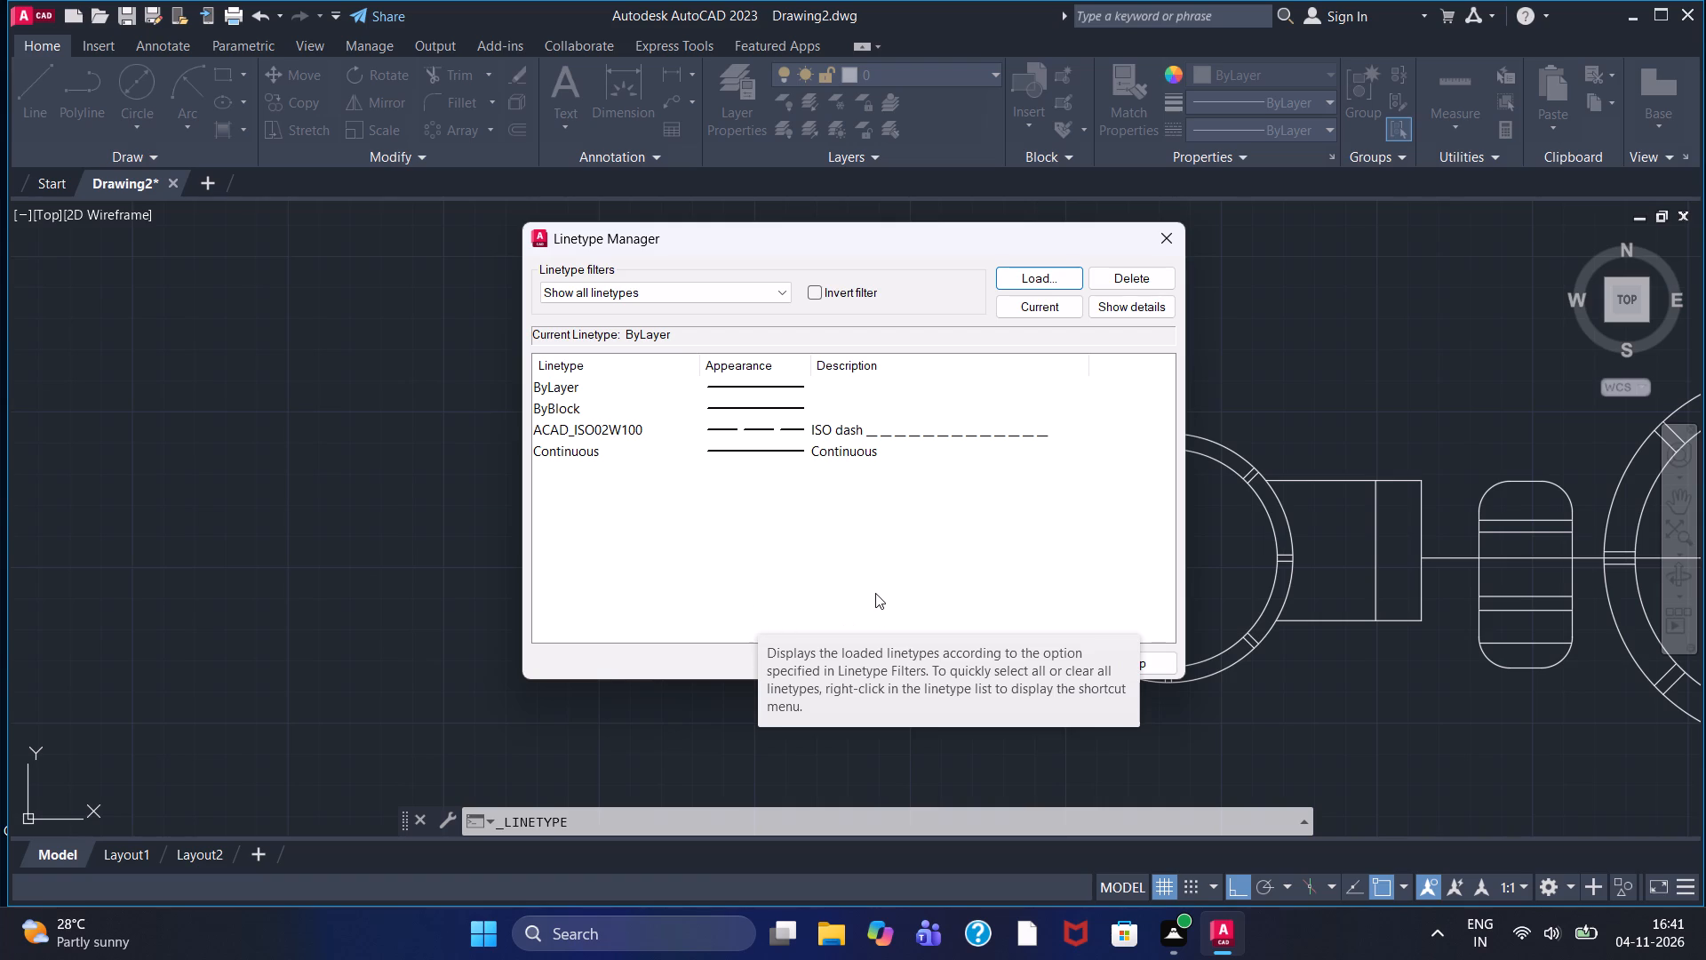
double_click(945, 427)
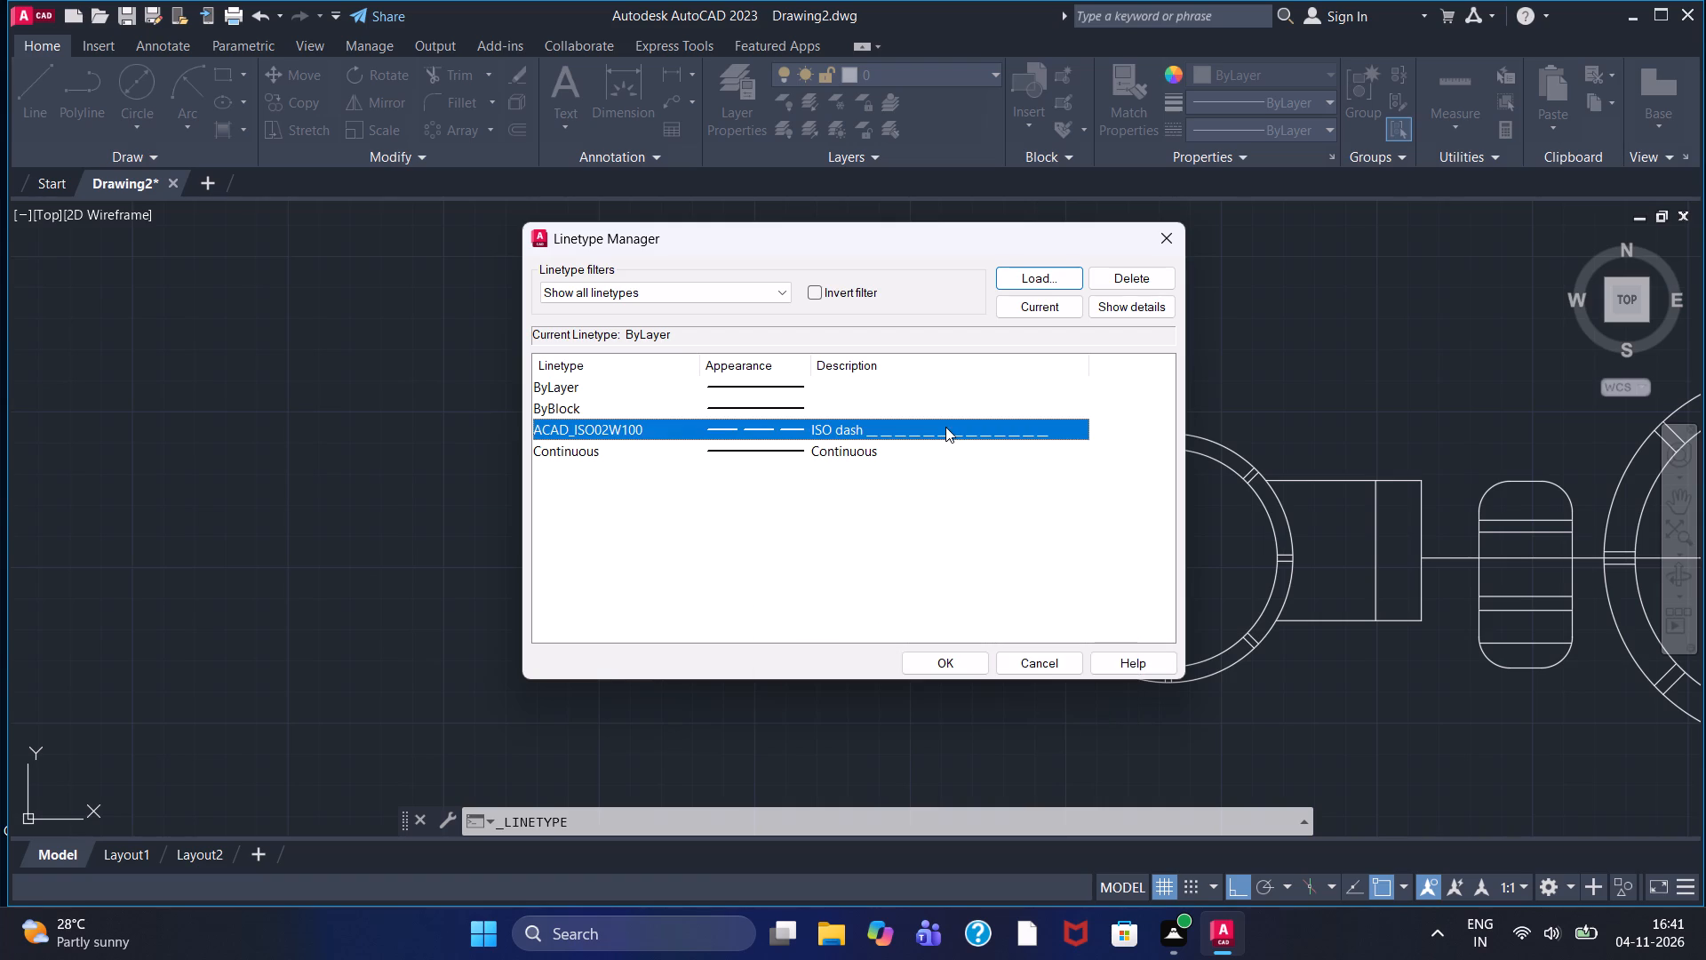
click(952, 666)
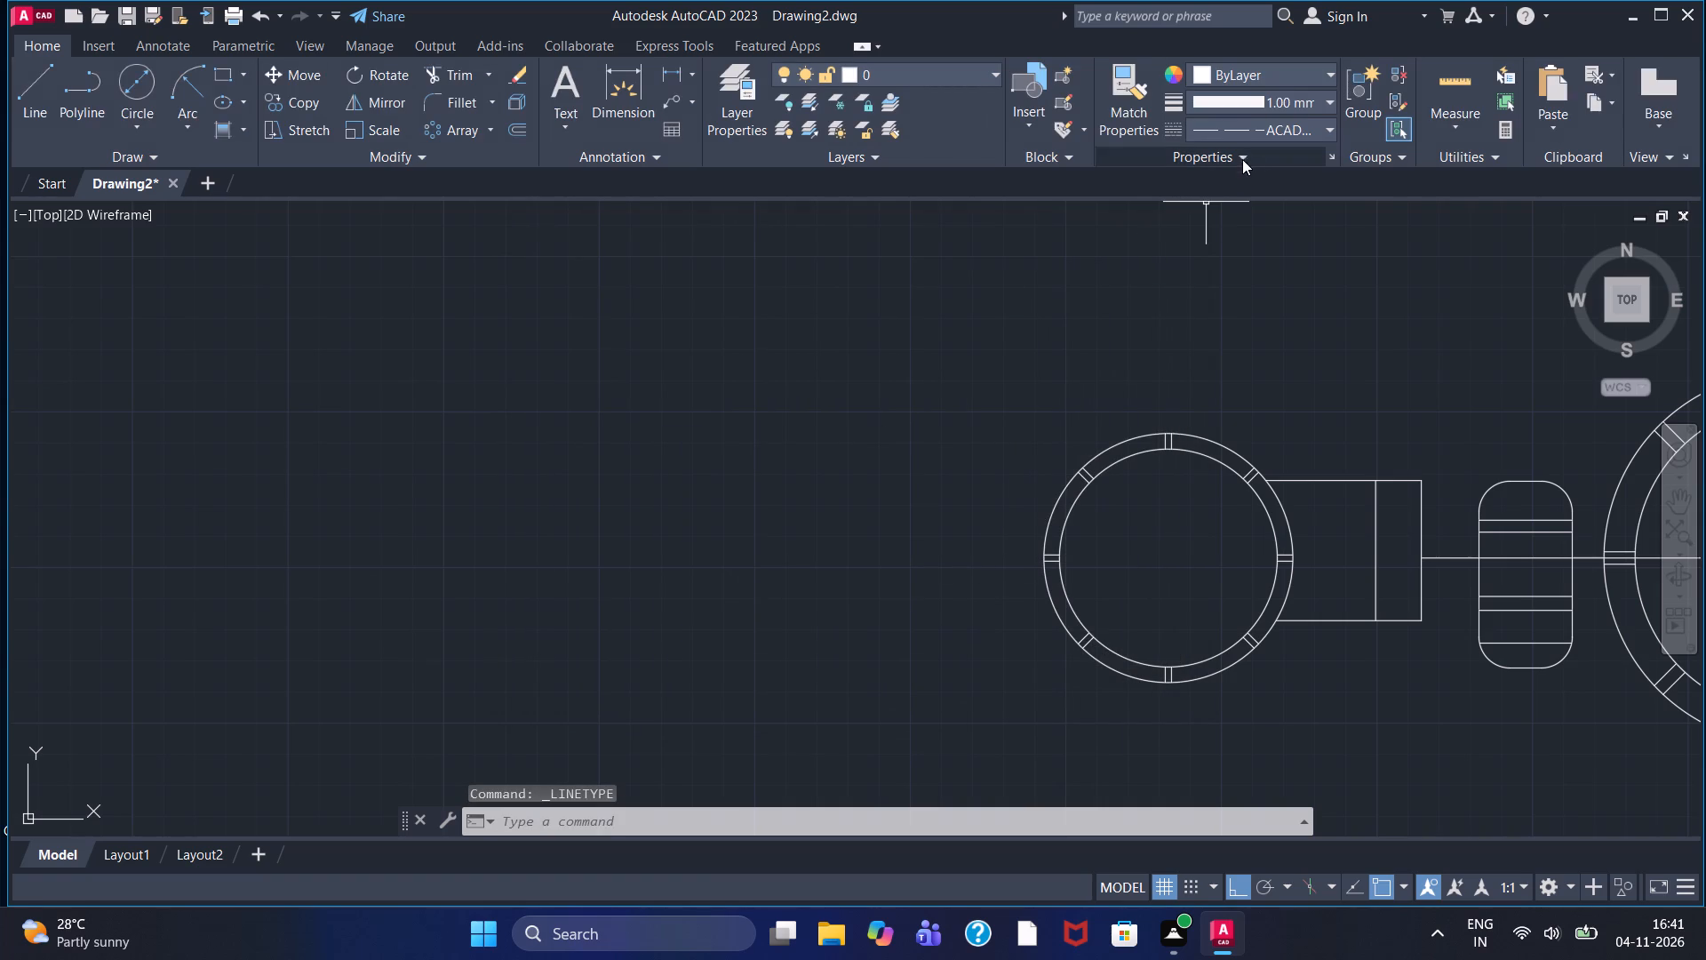
Draw a dashed circle of diameter 40 at the small ring's centre.
click(132, 83)
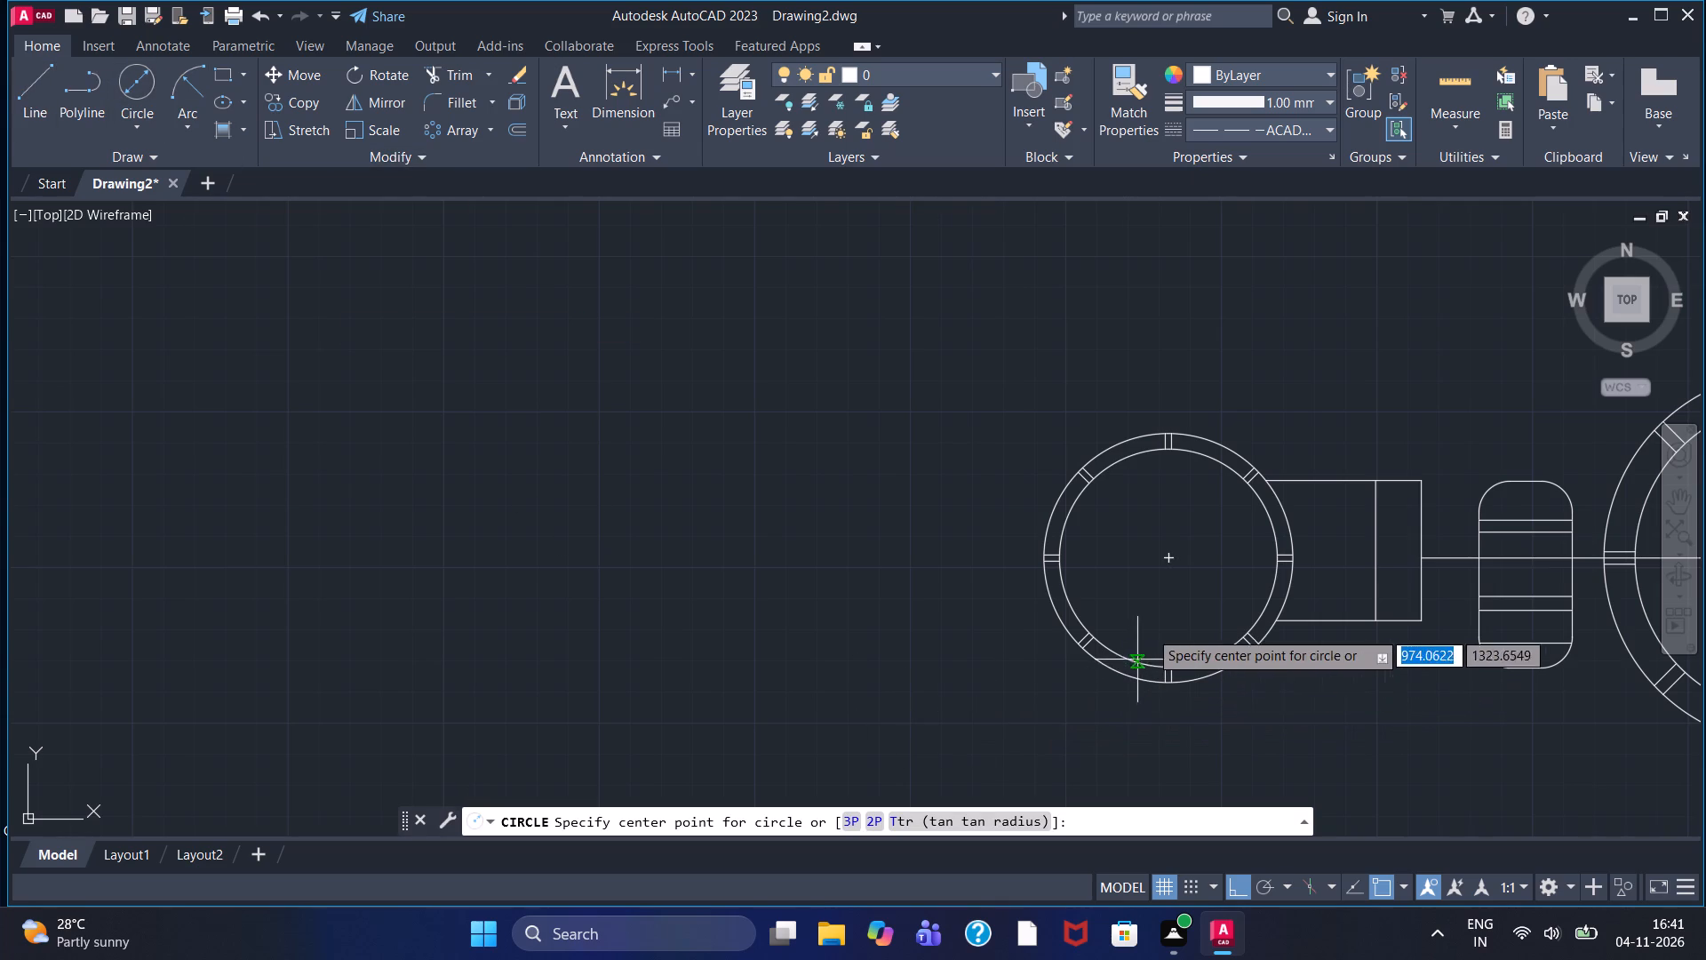
double_click(1172, 560)
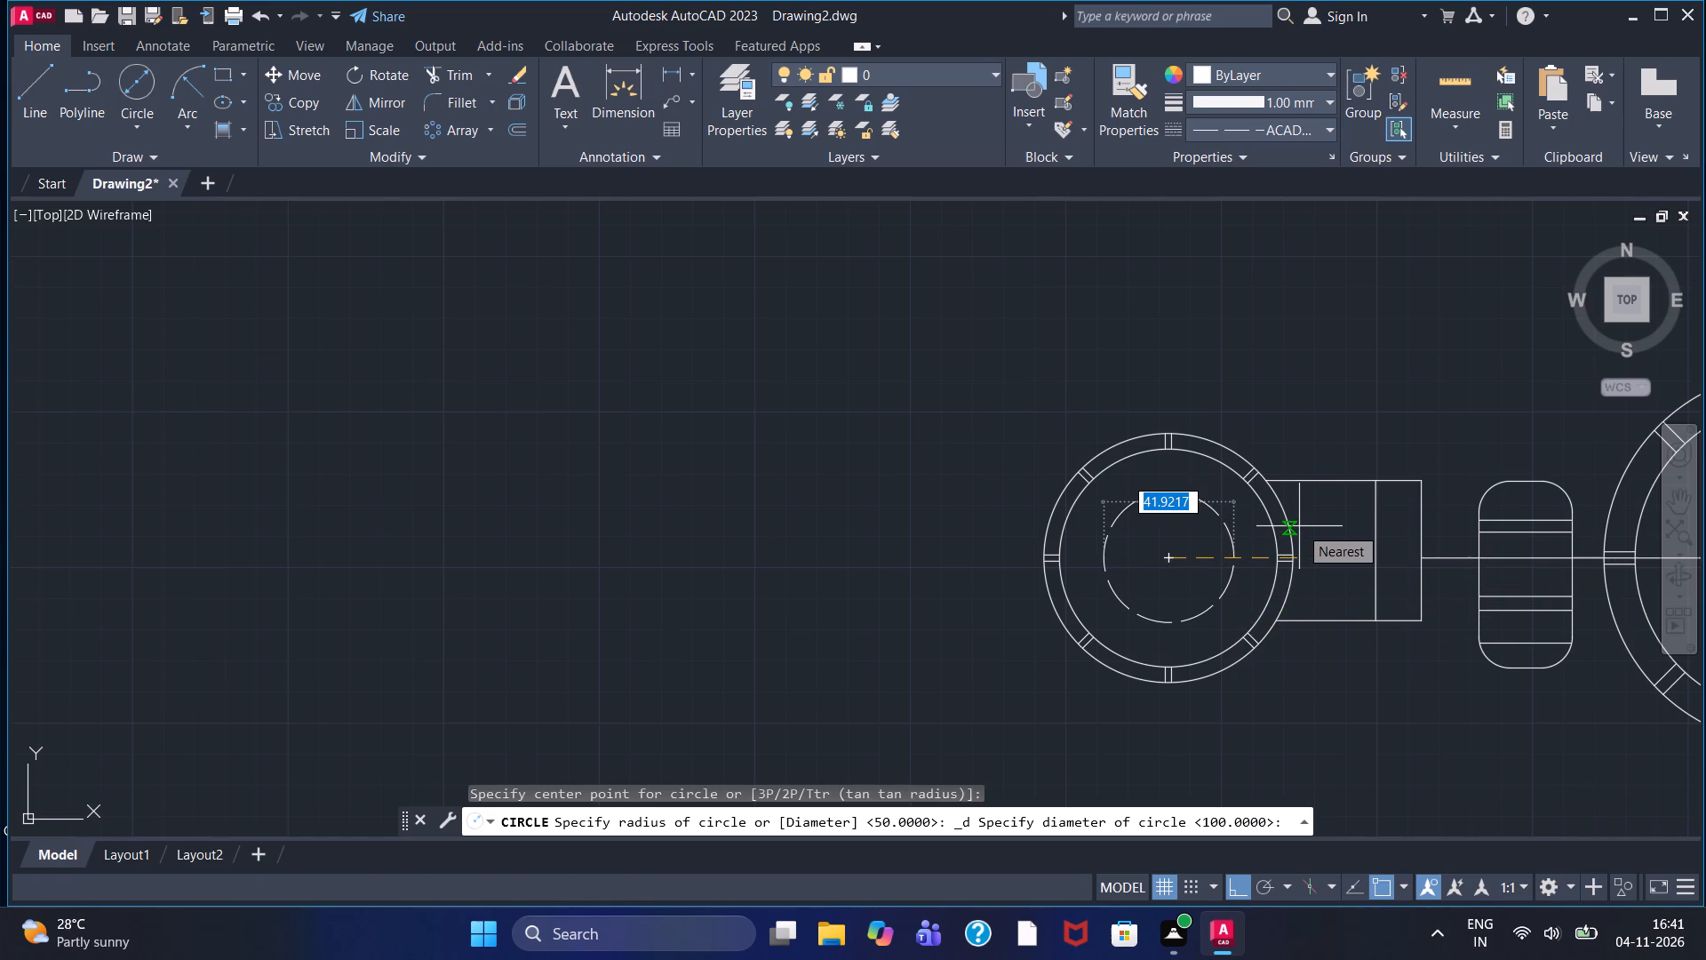
text(40)
key(Return)
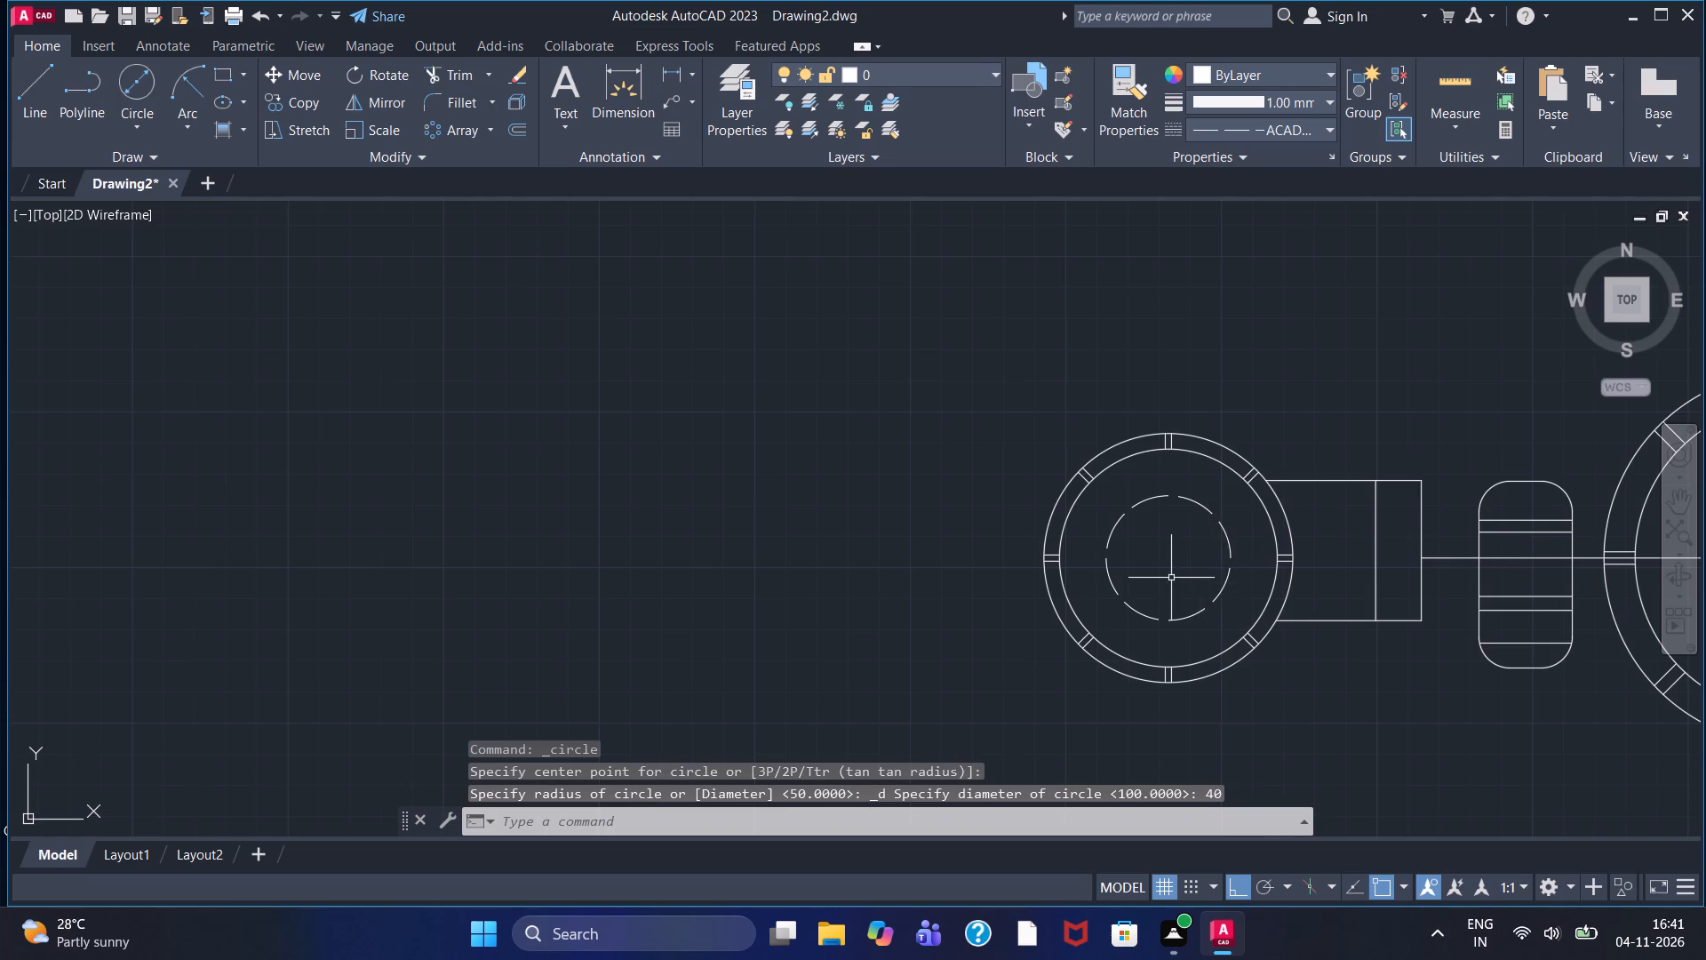
Set the current linetype to Continuous and draw a circle of diameter 25 at the small ring's centre.
scroll(1163, 575, up, 2)
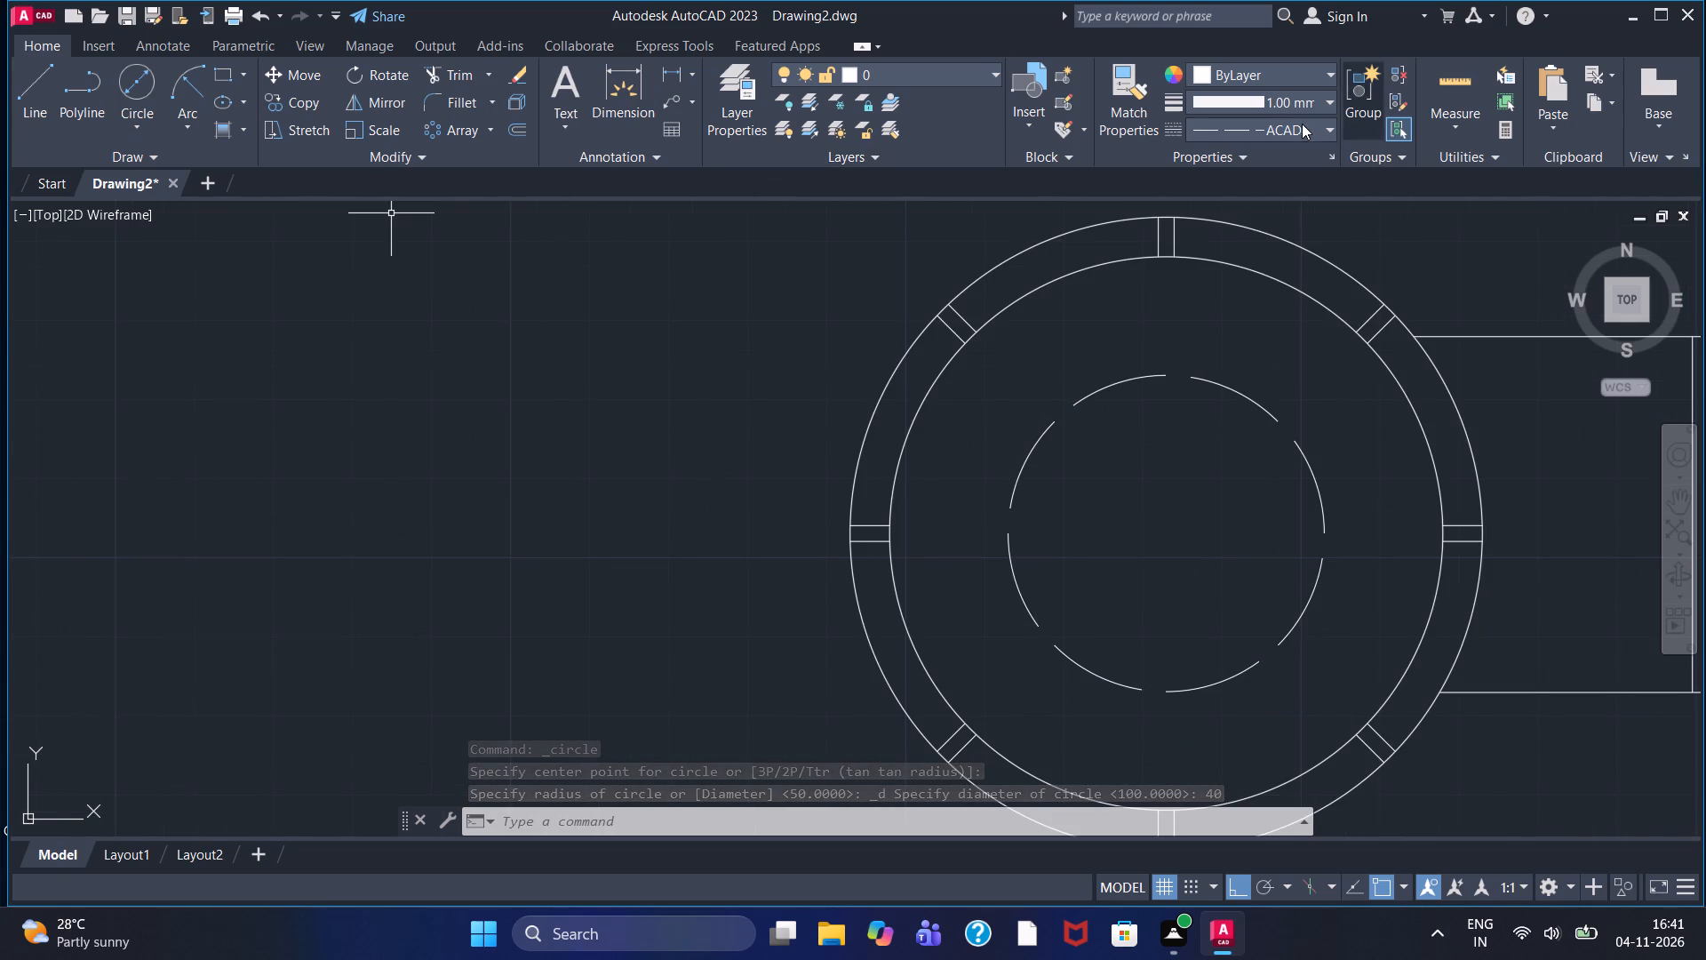
double_click(1298, 124)
double_click(1272, 130)
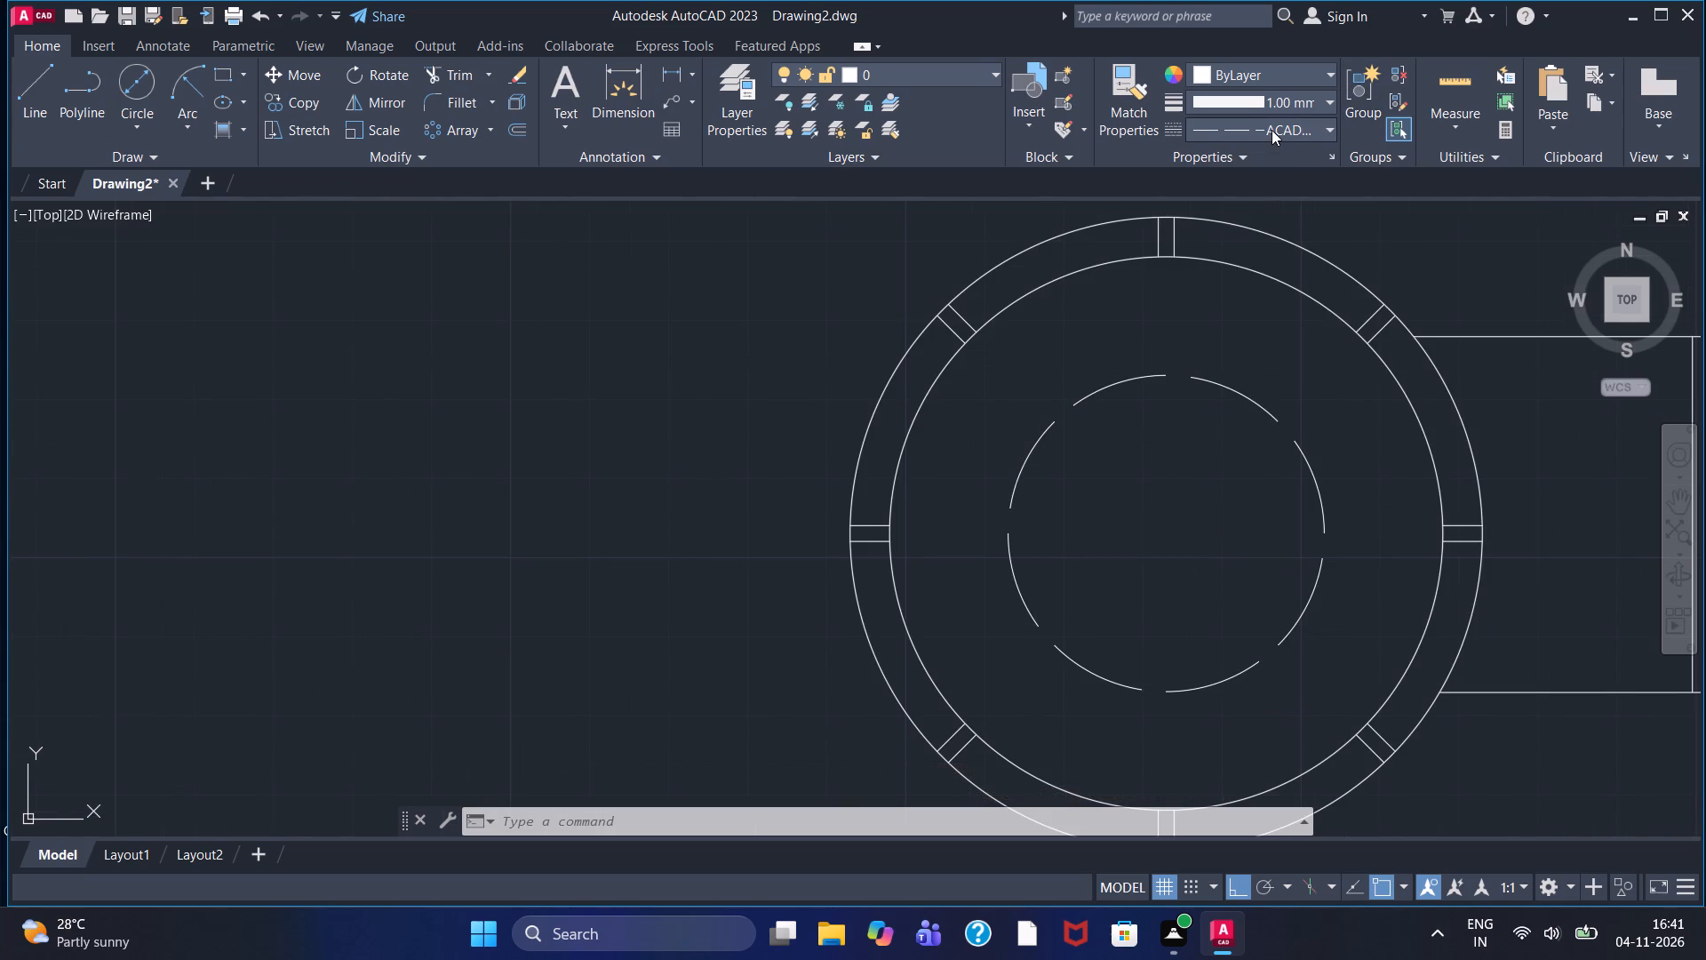
click(1272, 132)
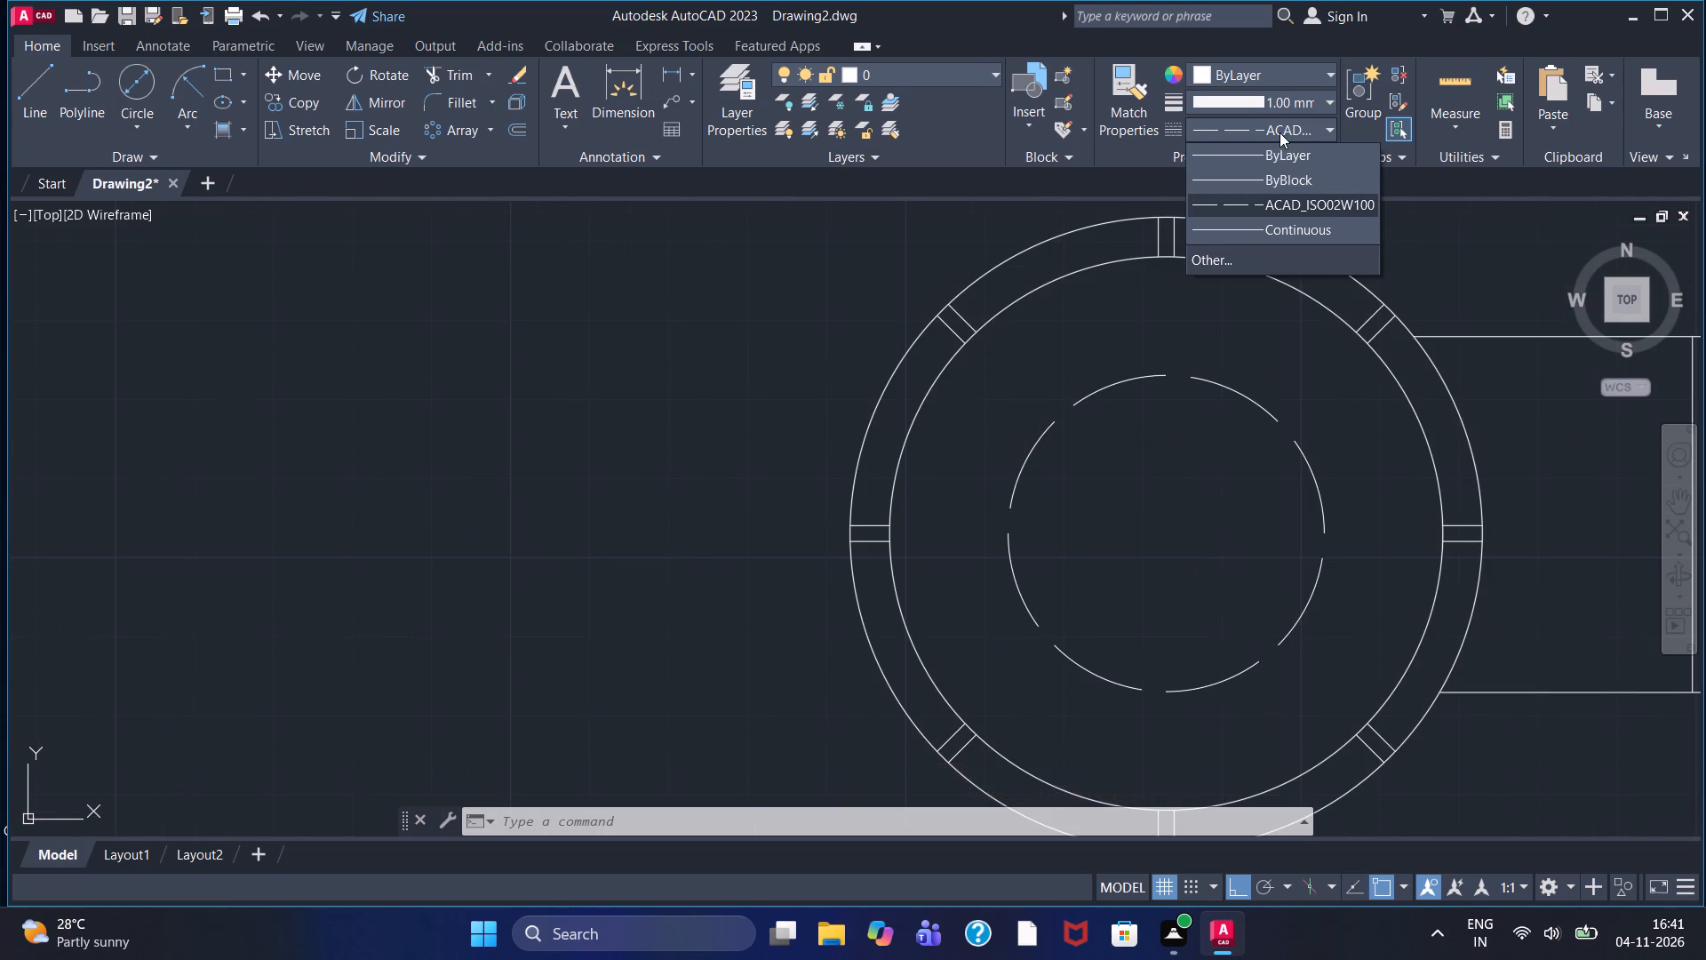
click(1272, 231)
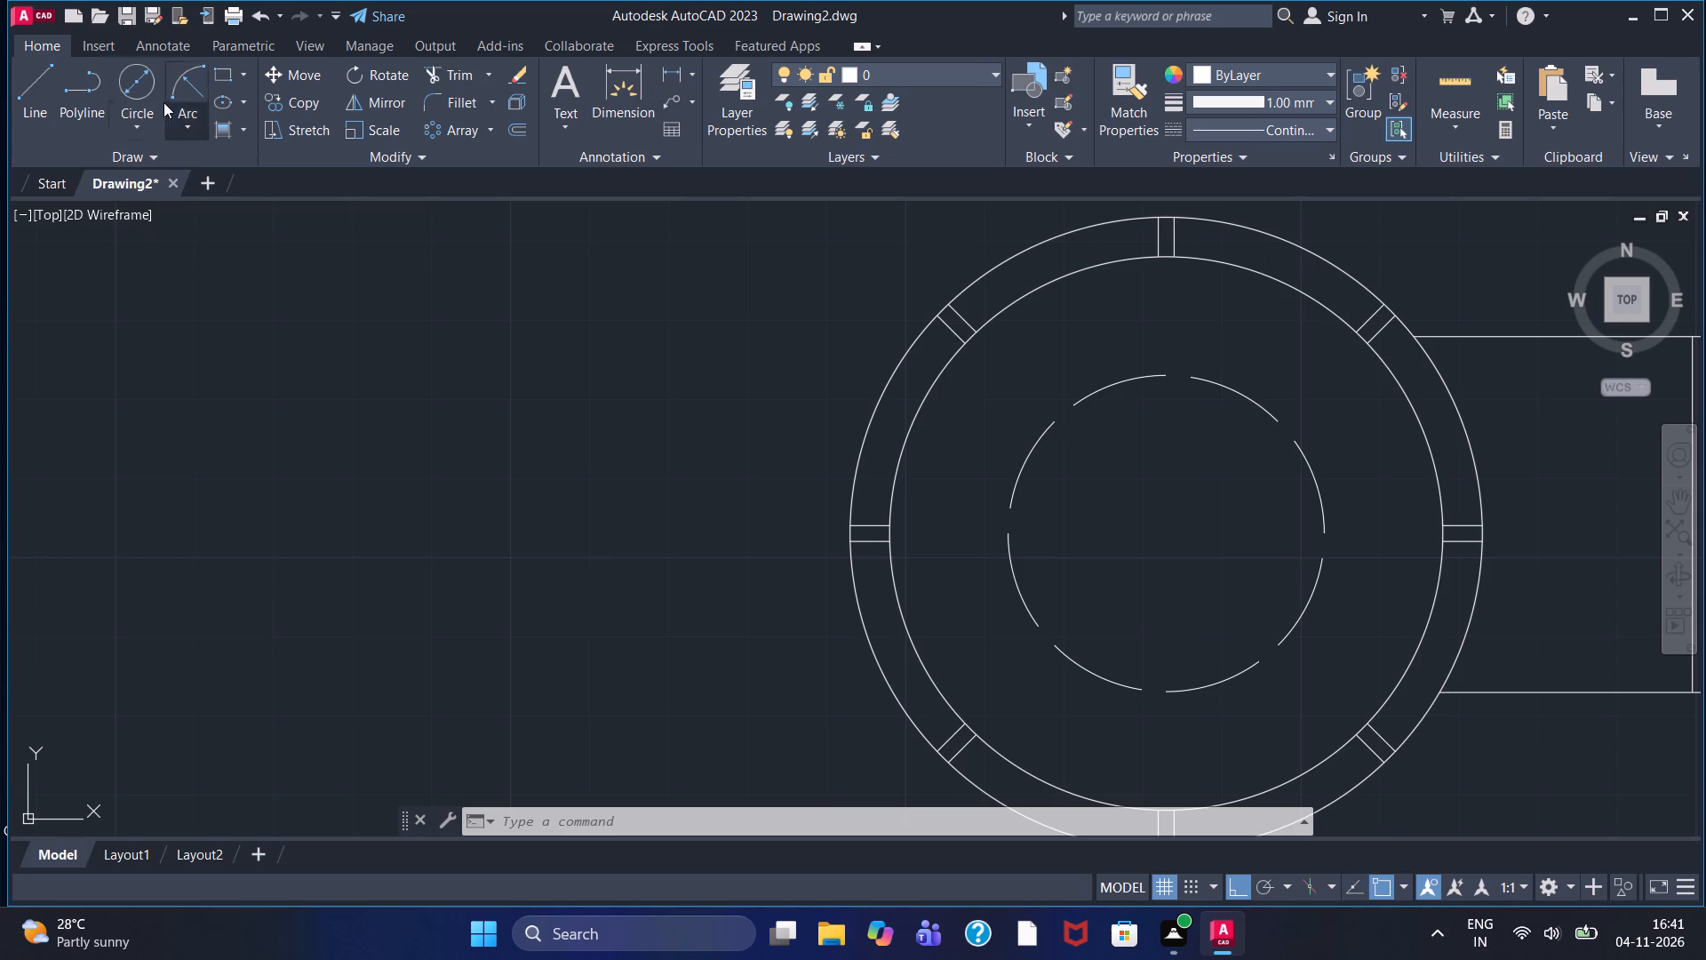
click(131, 91)
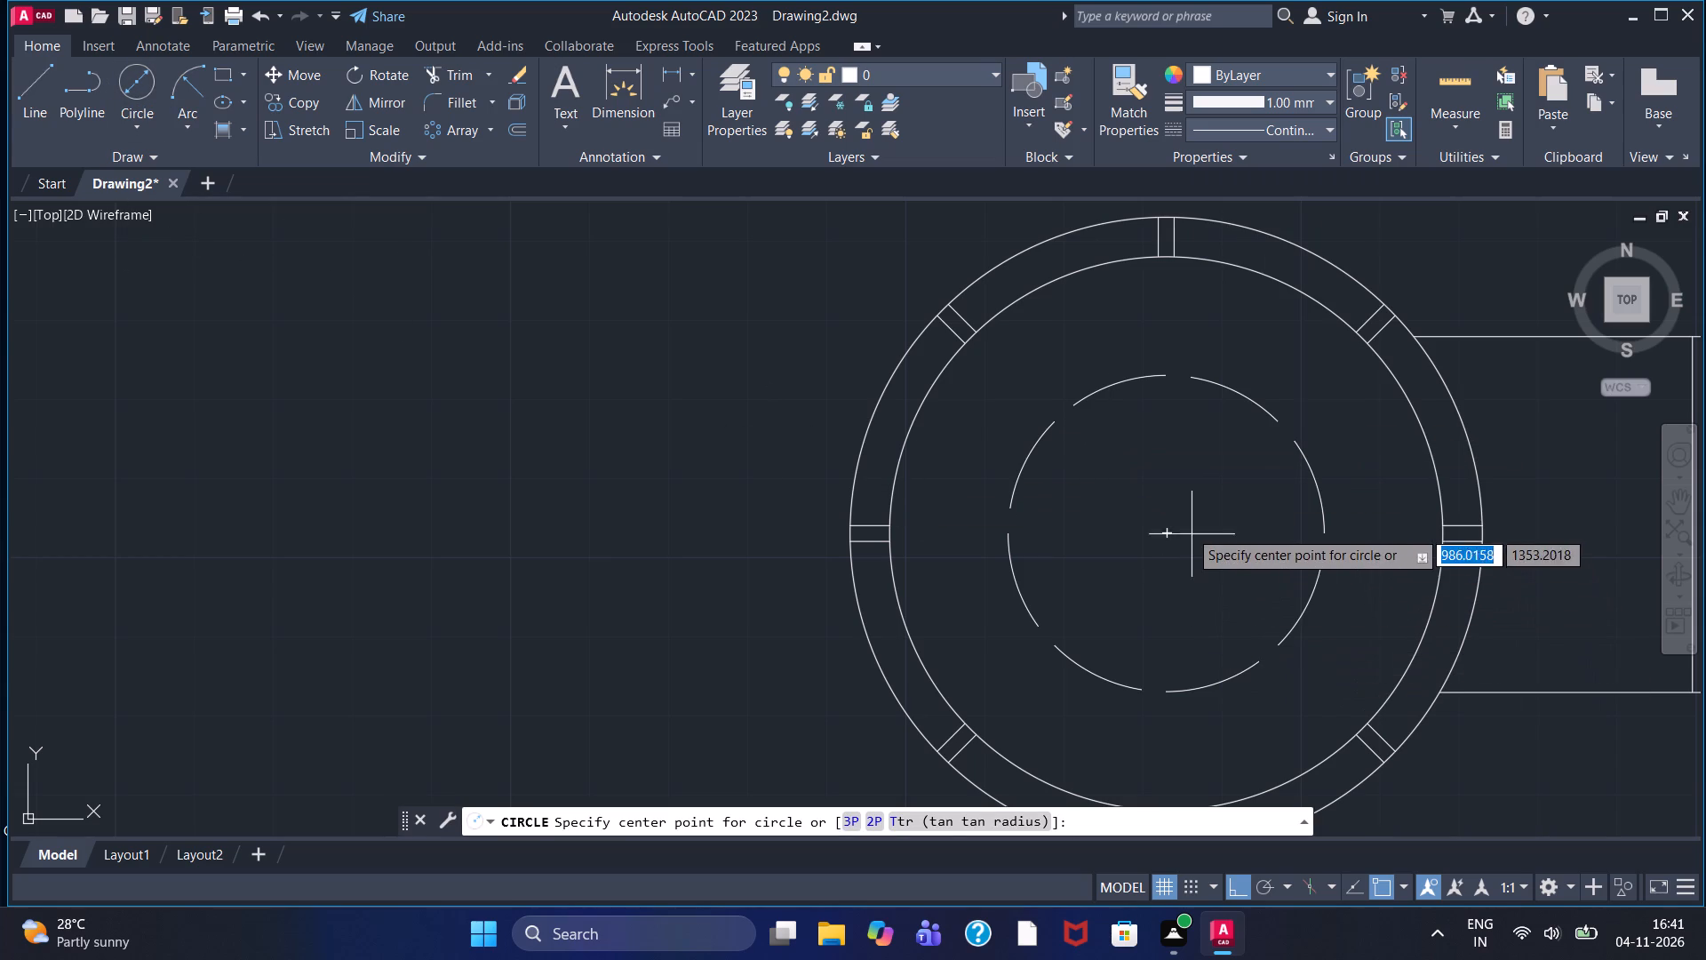
double_click(1166, 537)
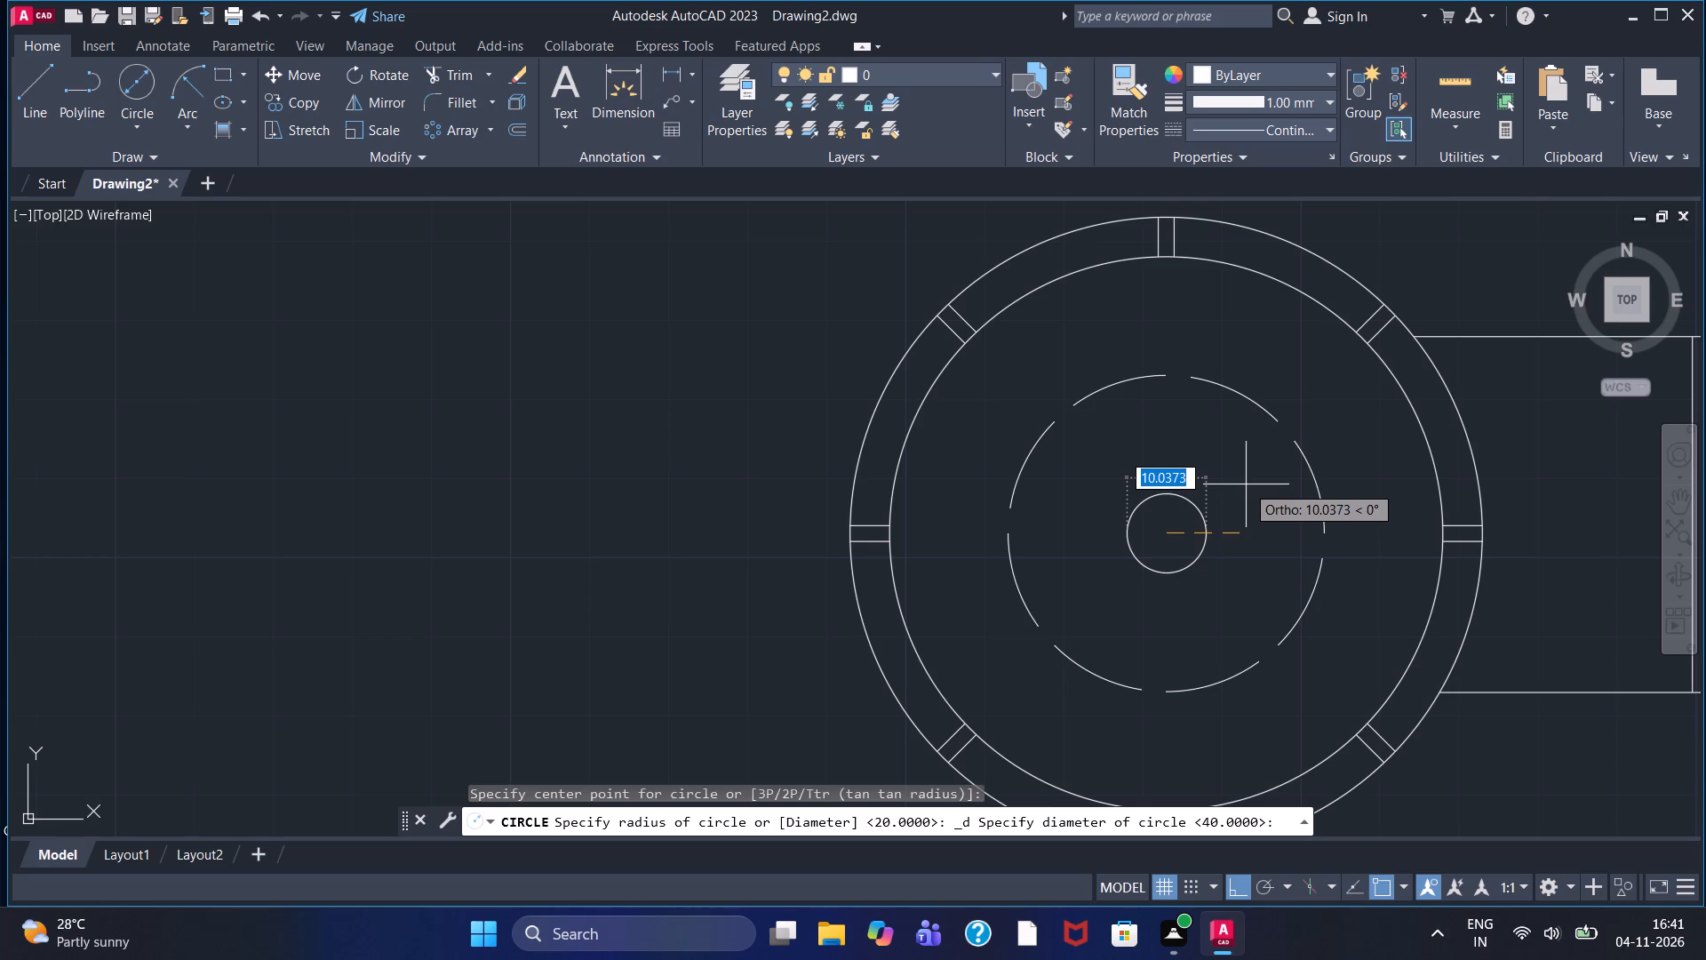
text(25)
key(Return)
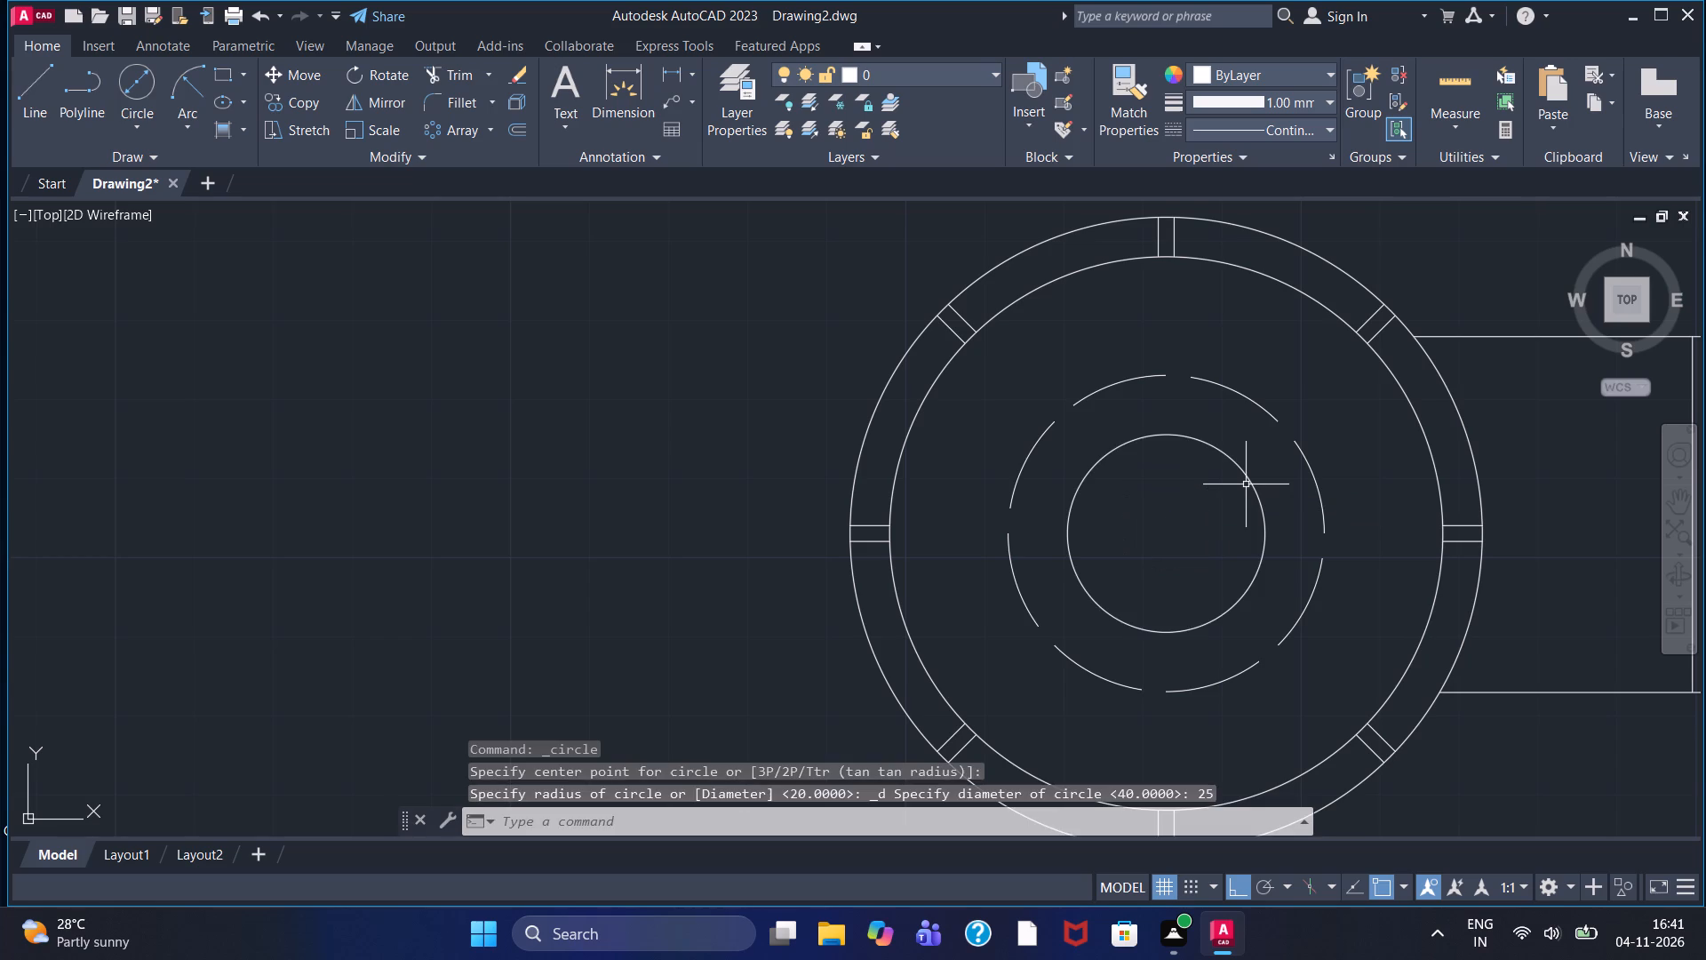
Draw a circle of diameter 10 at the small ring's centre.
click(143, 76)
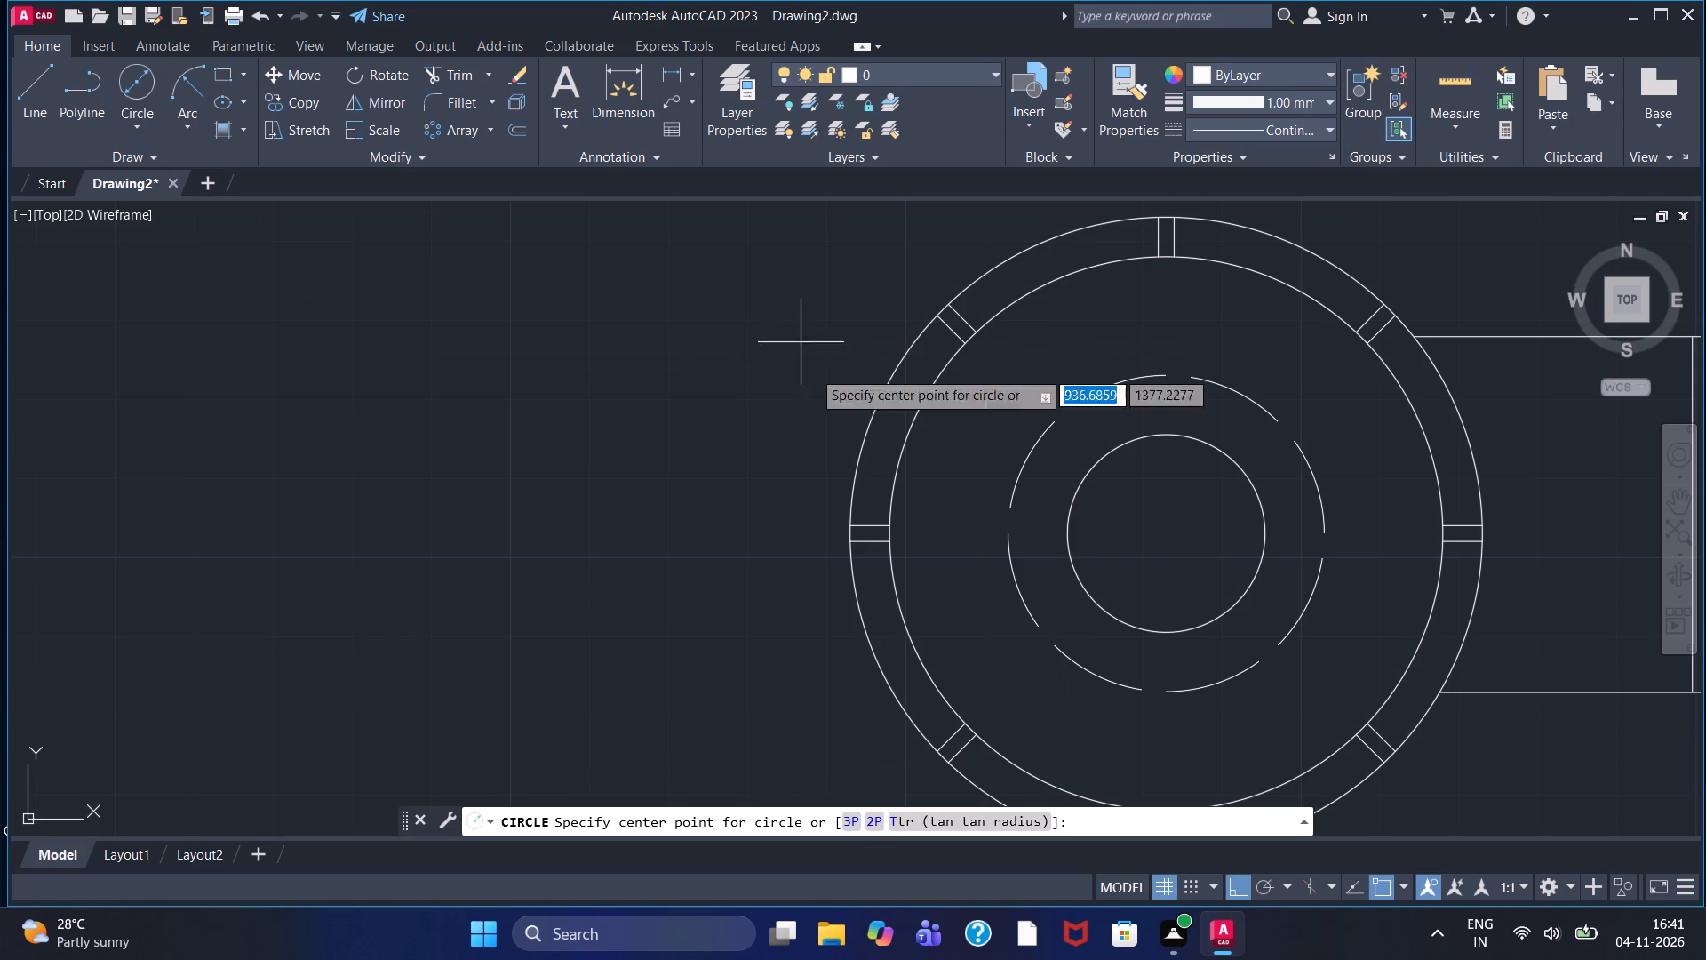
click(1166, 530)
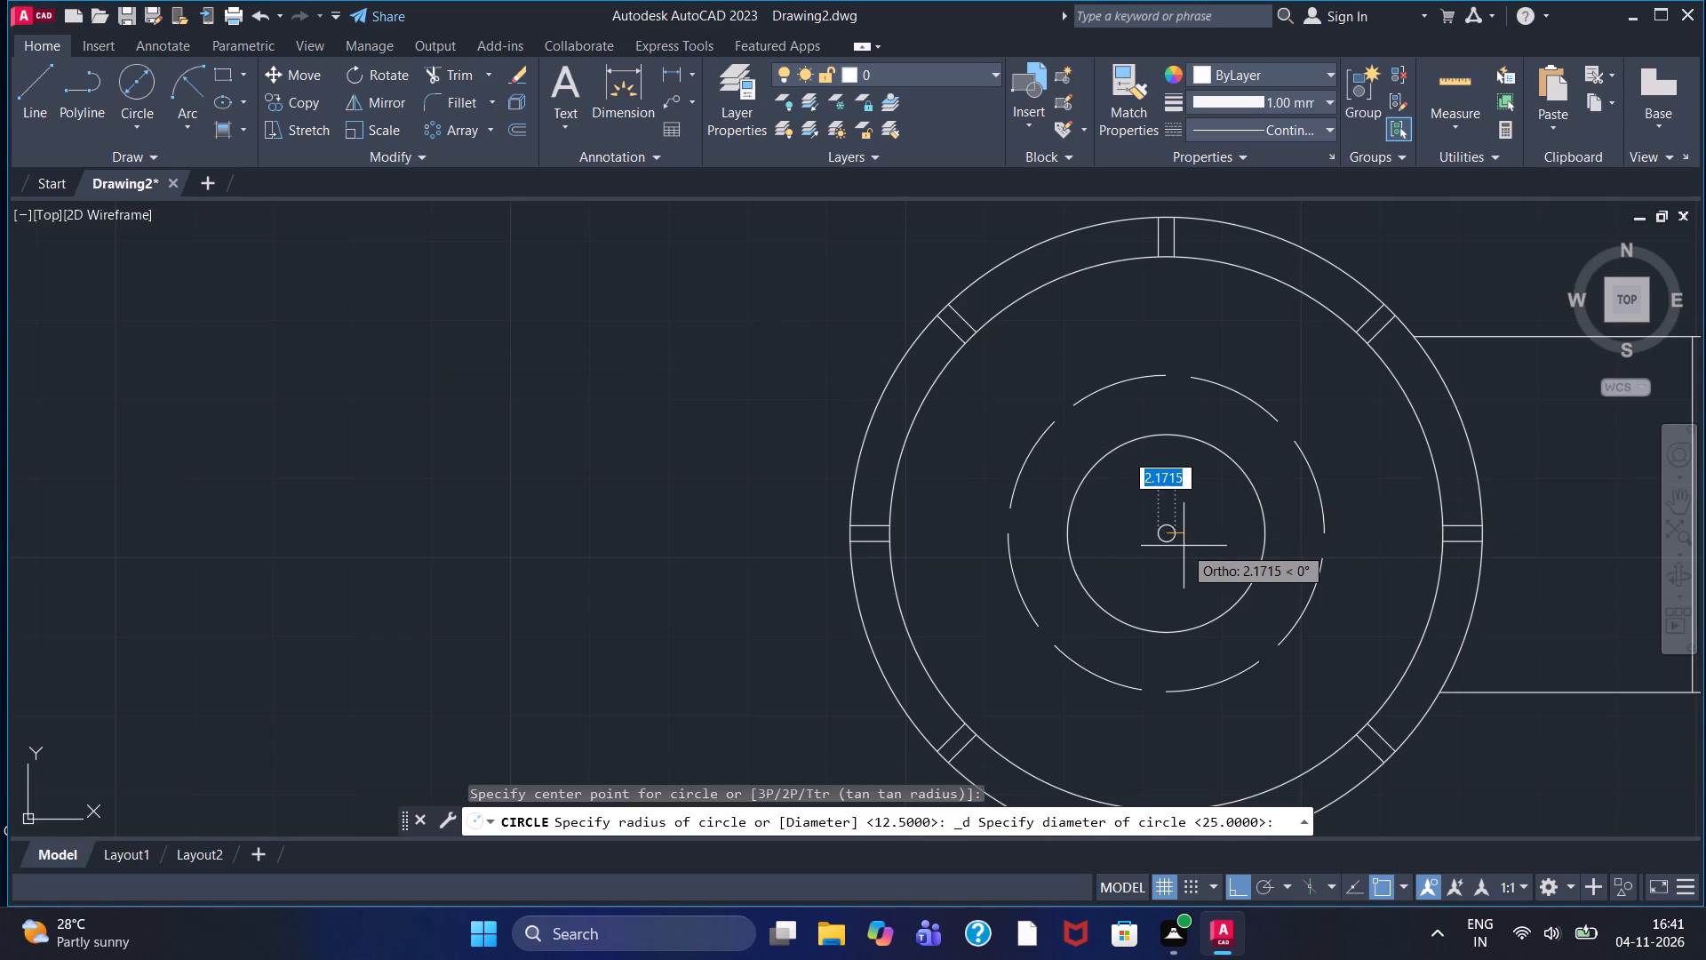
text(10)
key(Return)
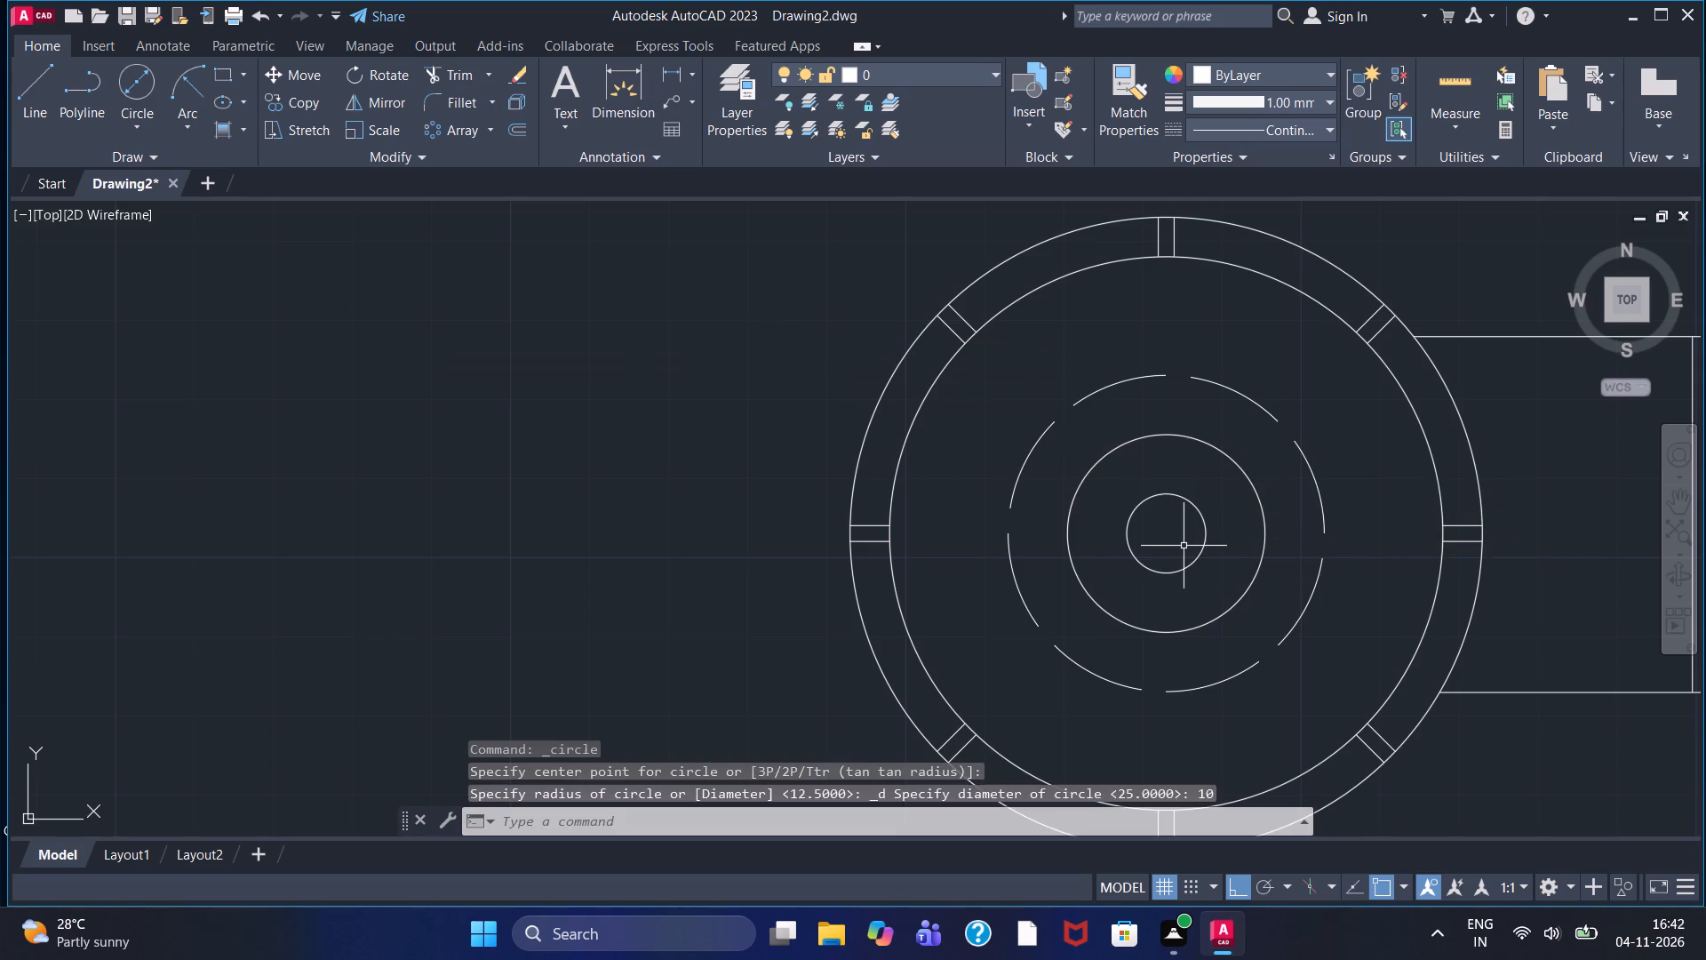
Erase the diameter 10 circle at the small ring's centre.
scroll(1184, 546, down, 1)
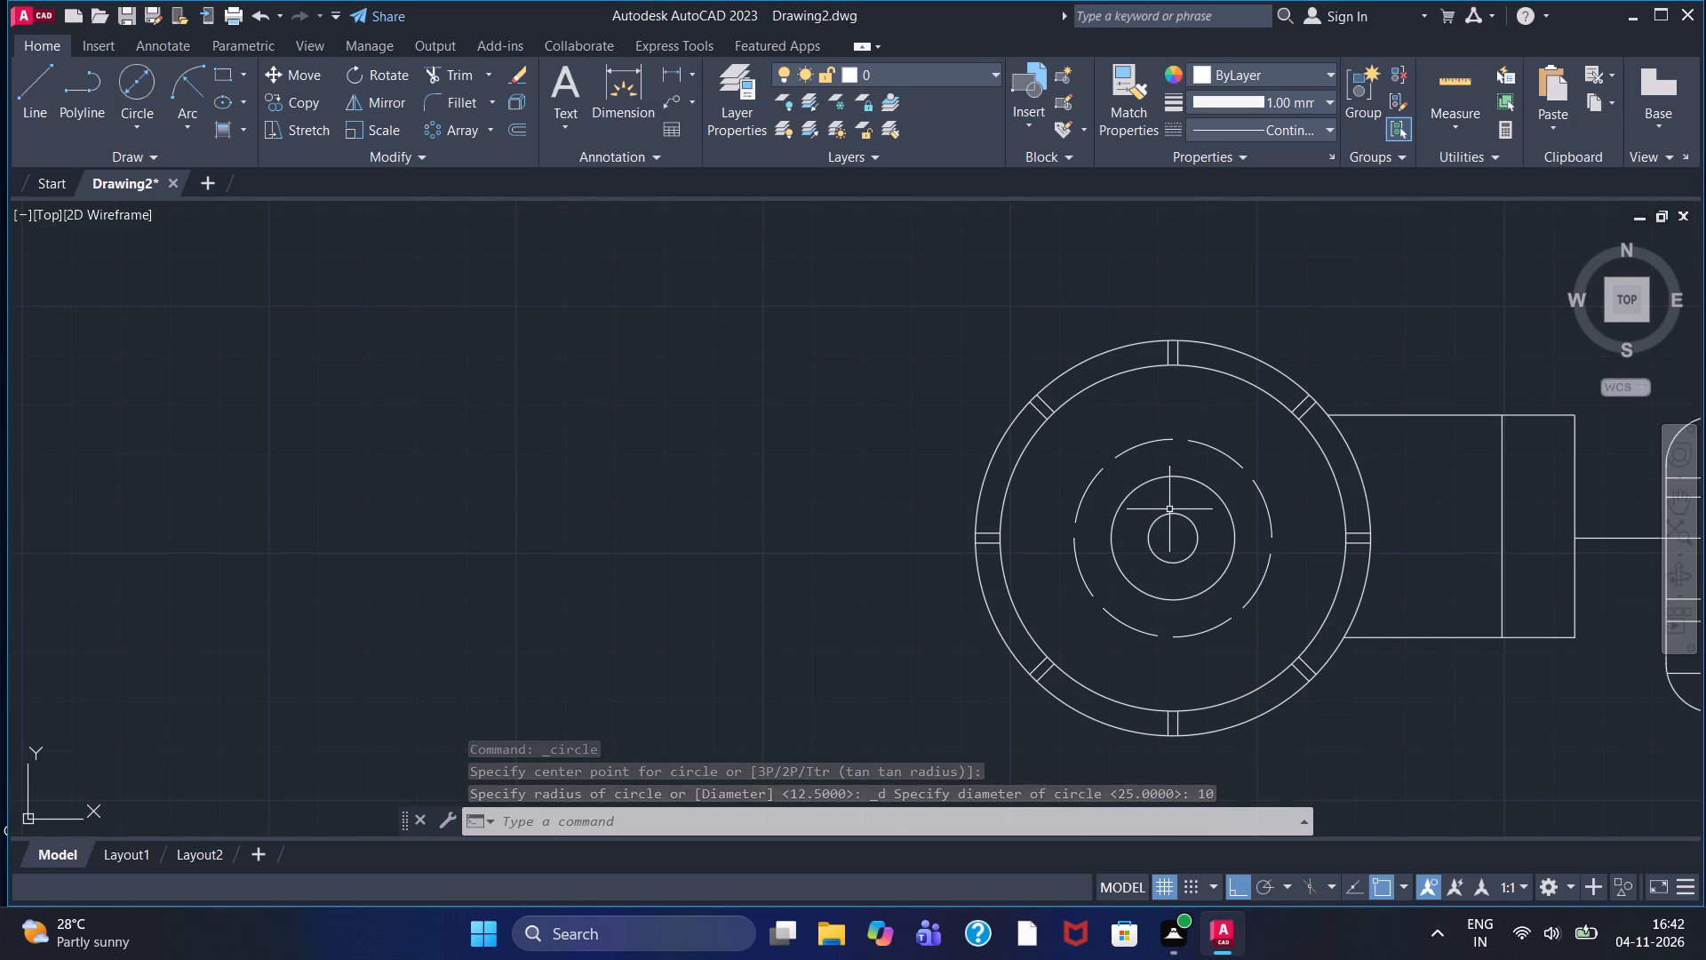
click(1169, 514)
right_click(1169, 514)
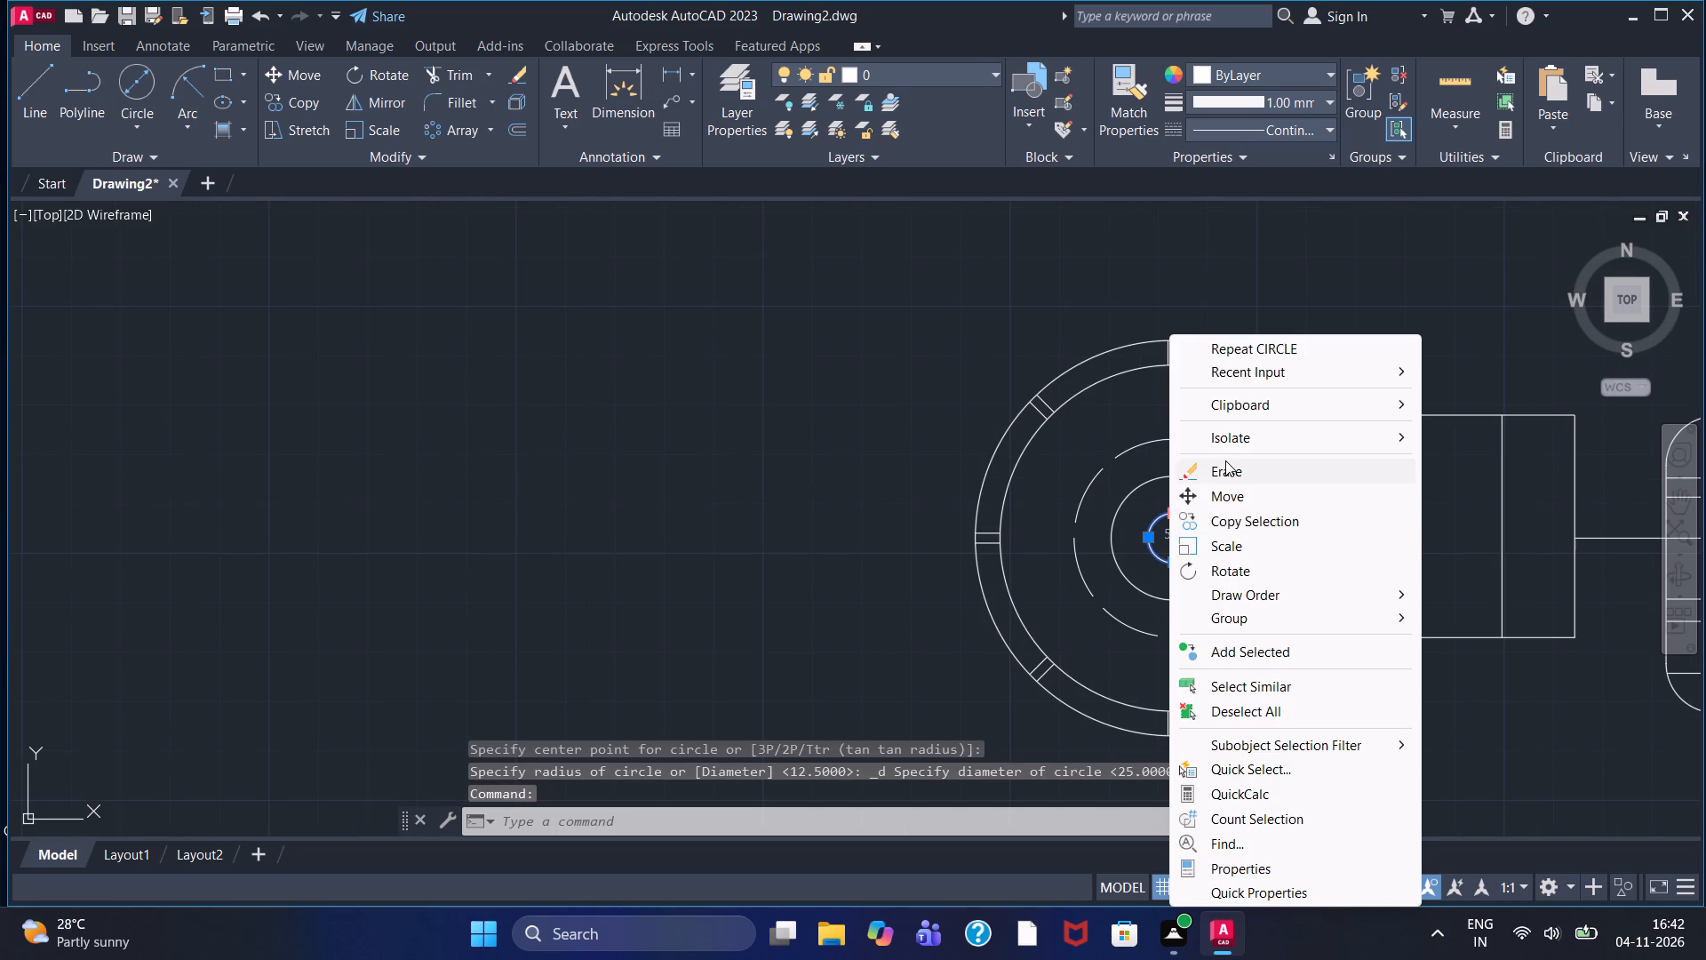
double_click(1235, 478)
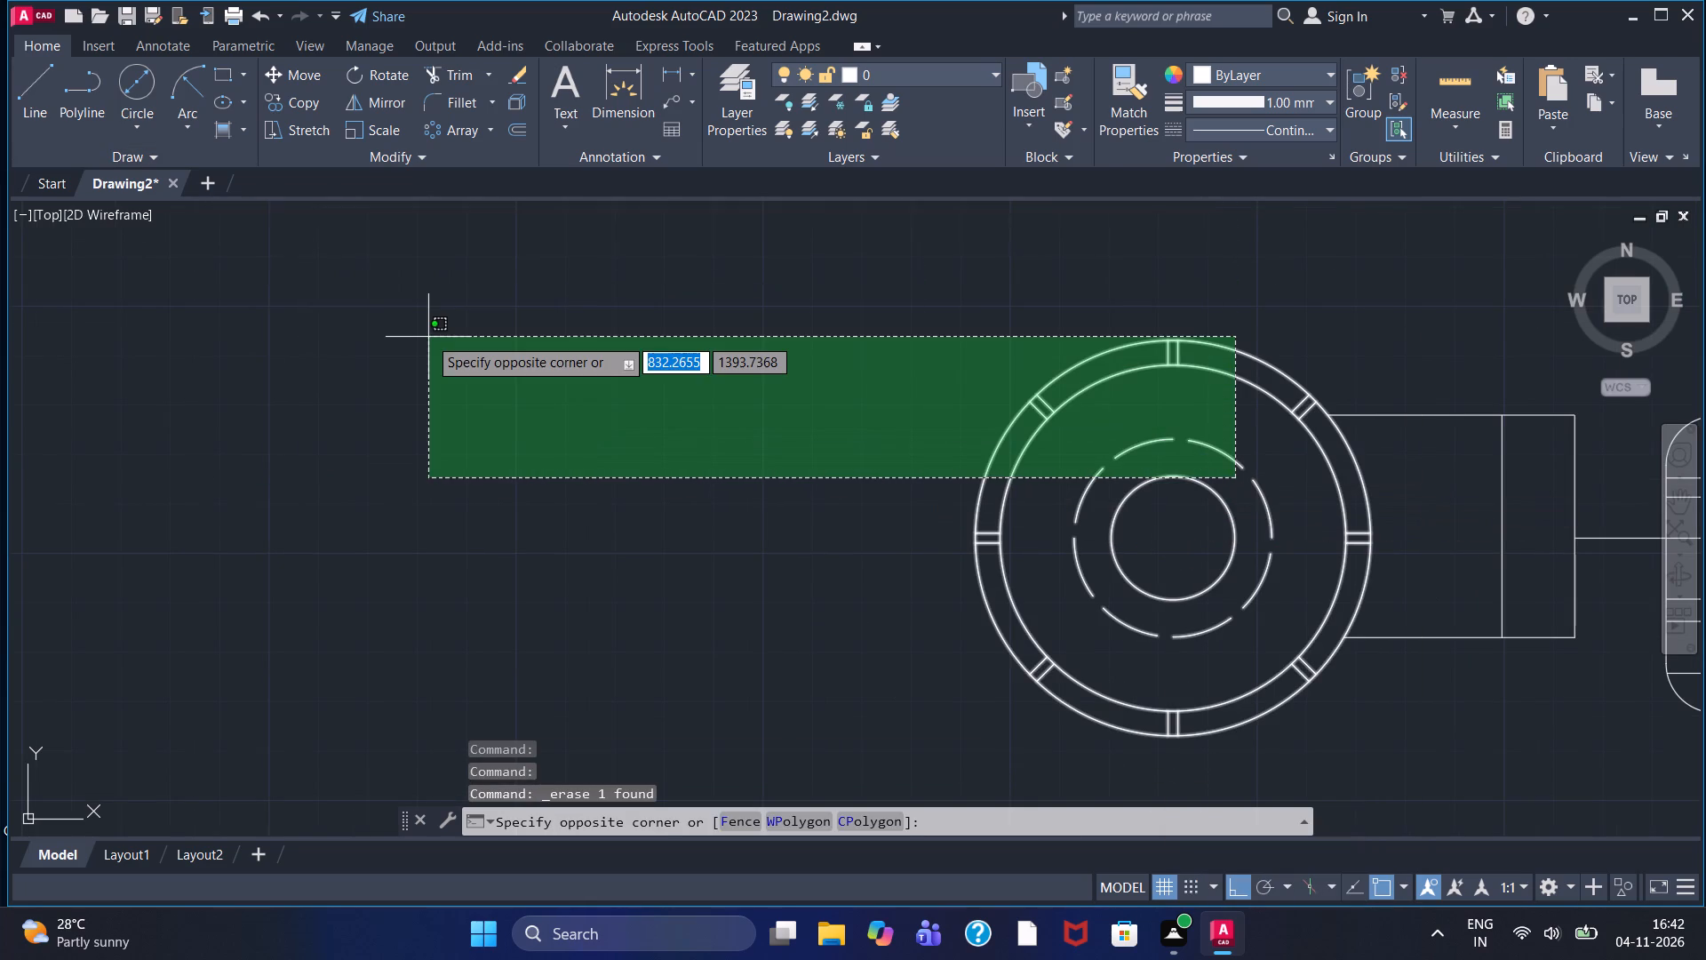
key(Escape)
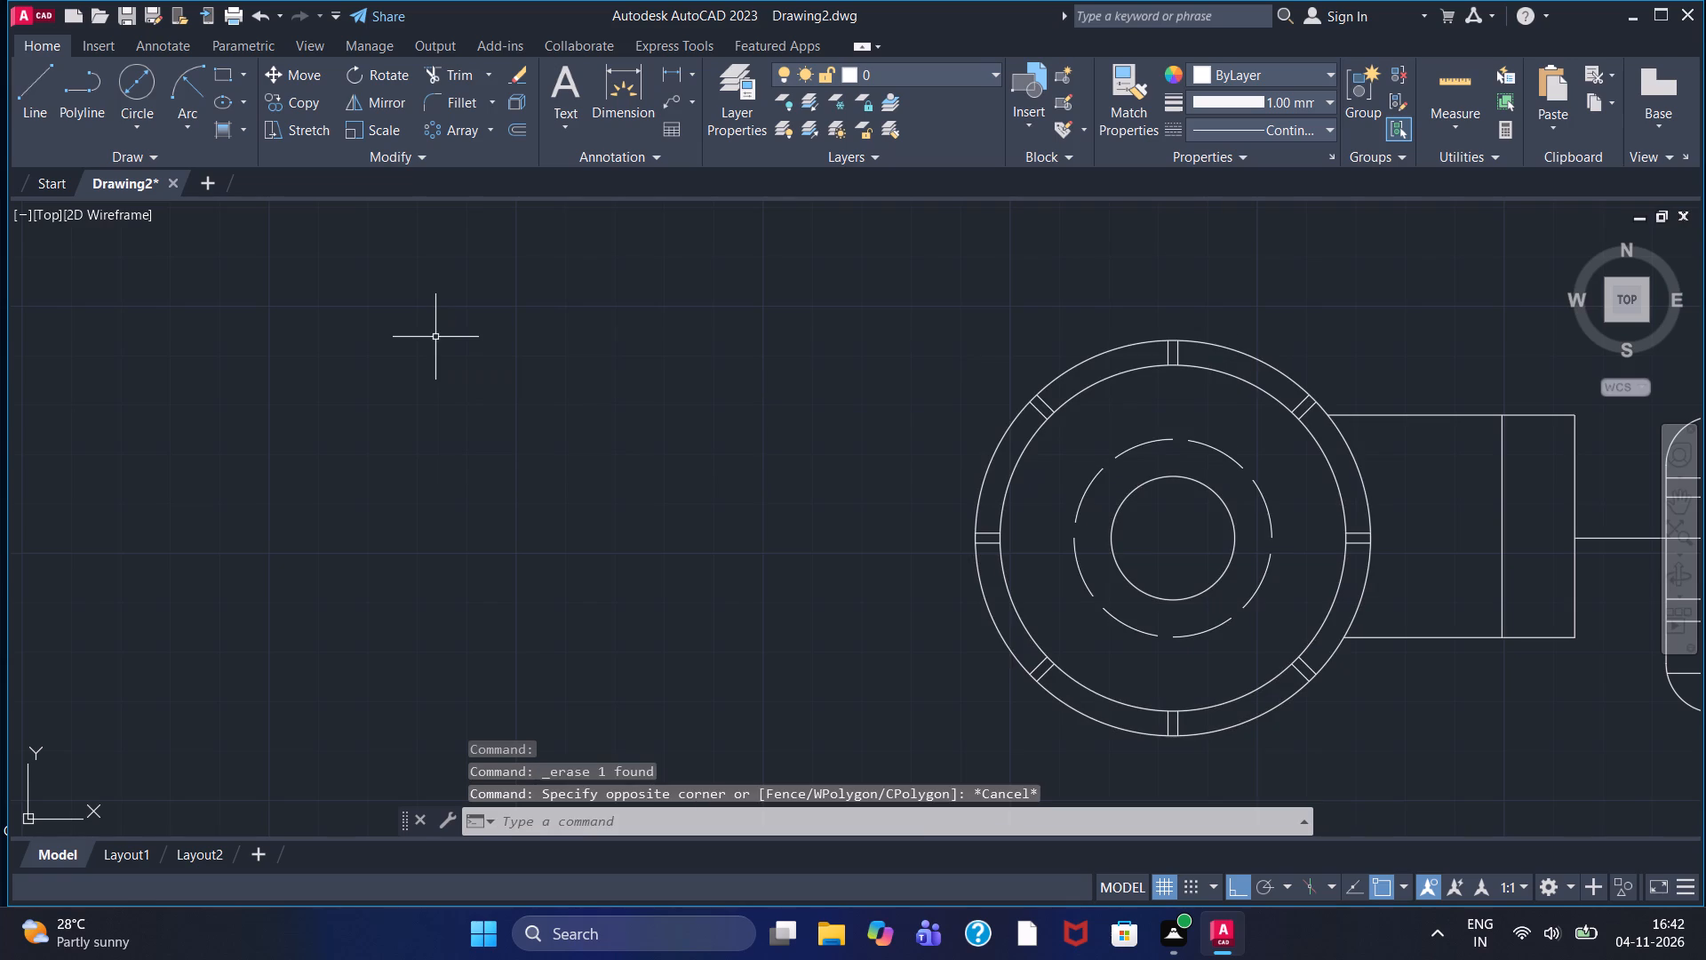
Draw a circle of diameter 5 at the small ring's centre, inside the diameter 25 circle.
click(133, 80)
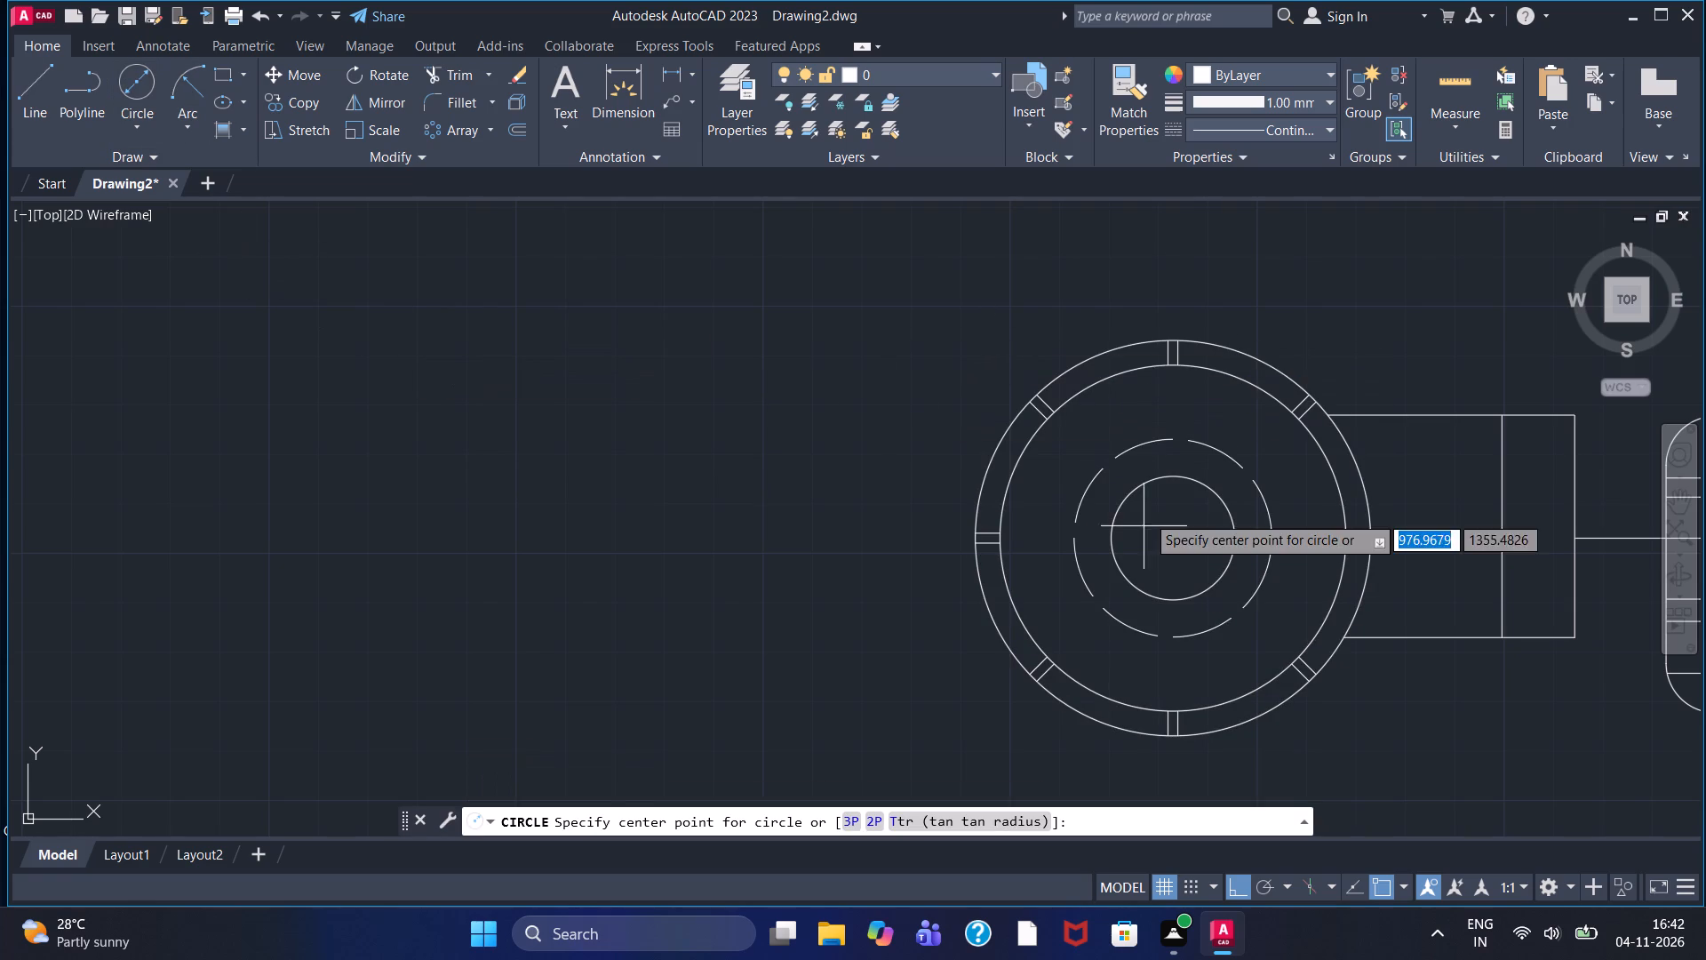
key(Escape)
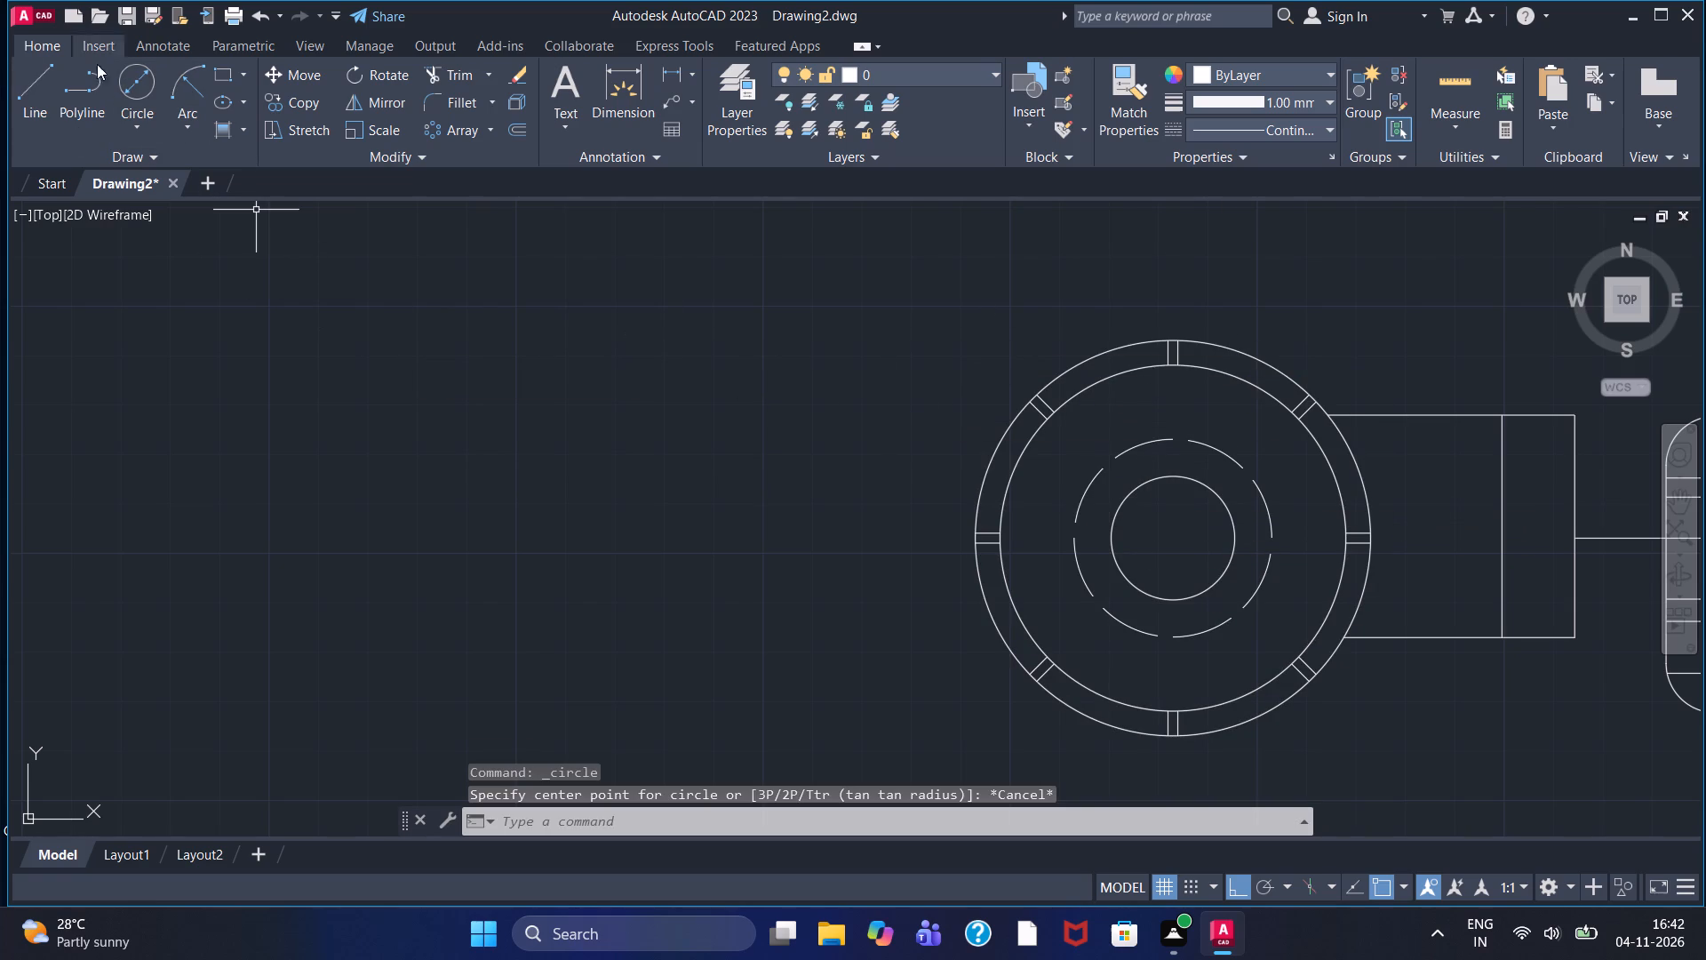
click(130, 76)
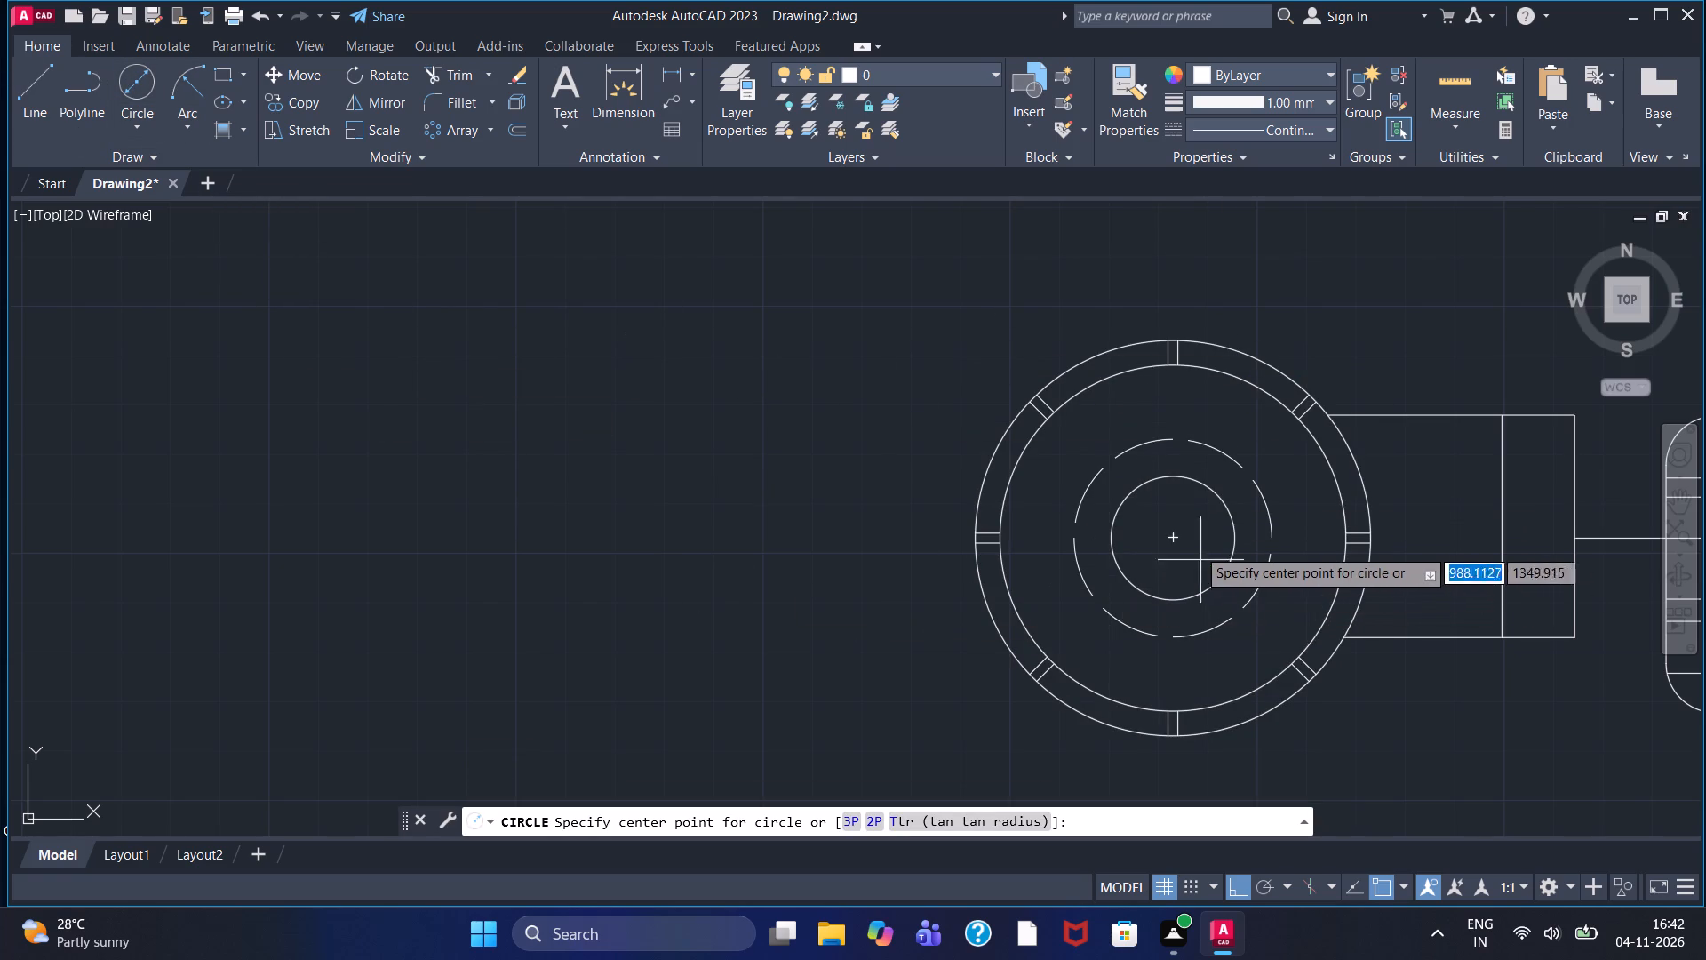
click(1174, 538)
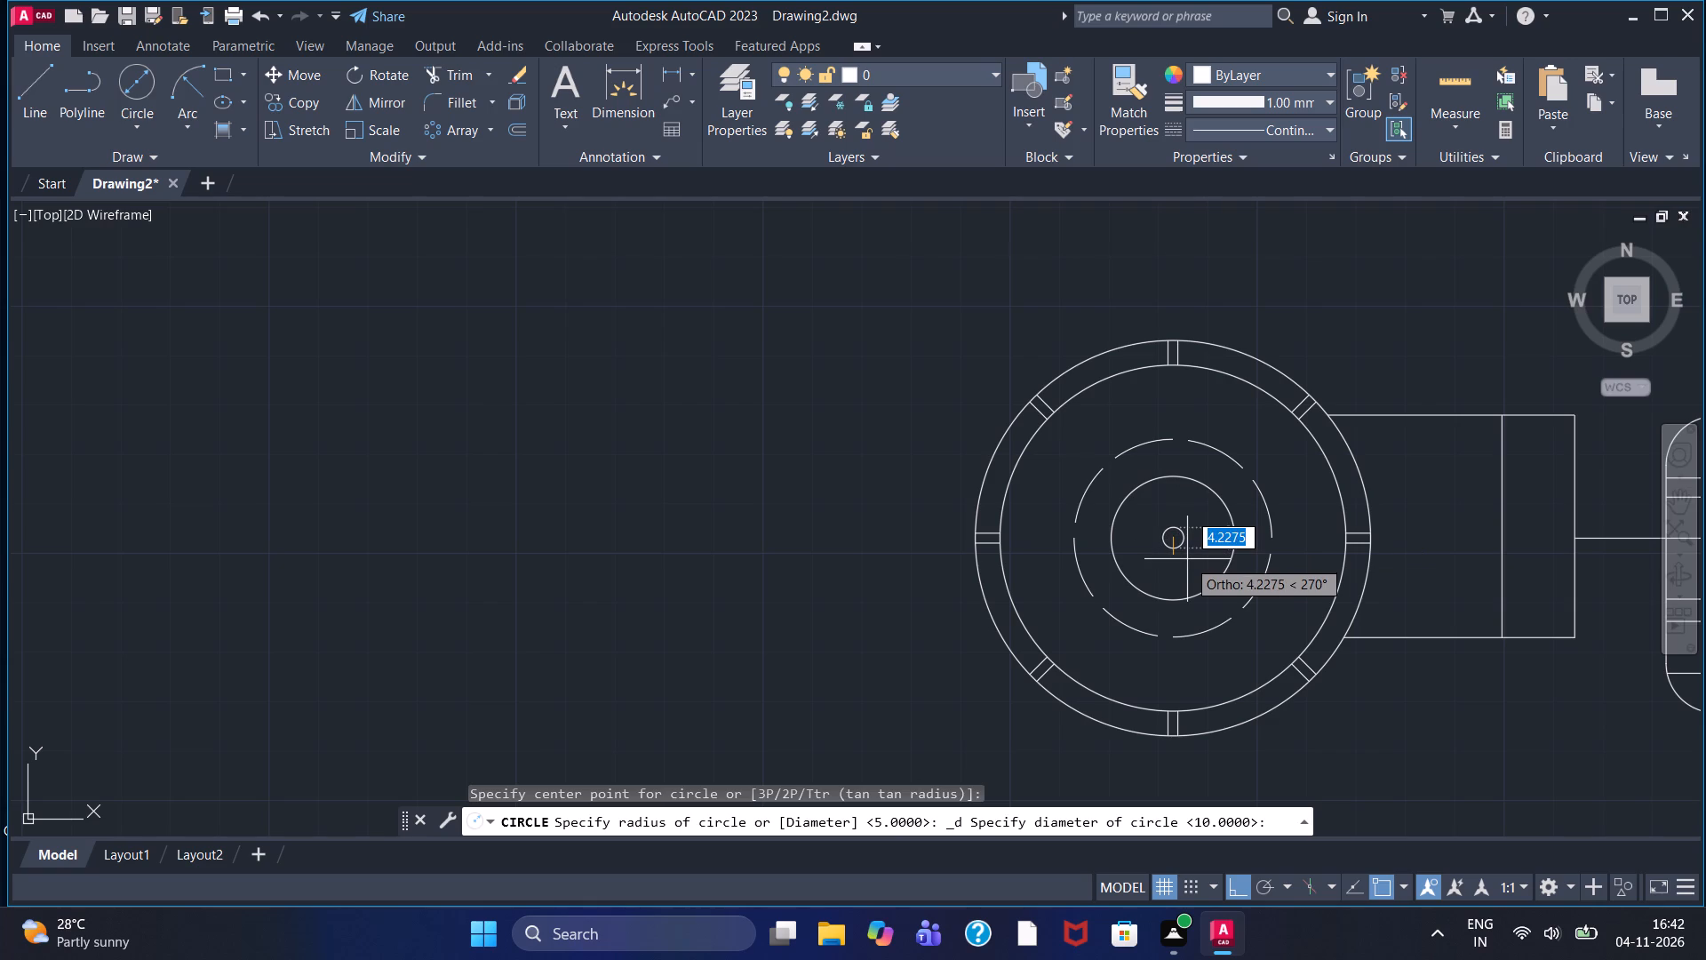
key(5)
key(Return)
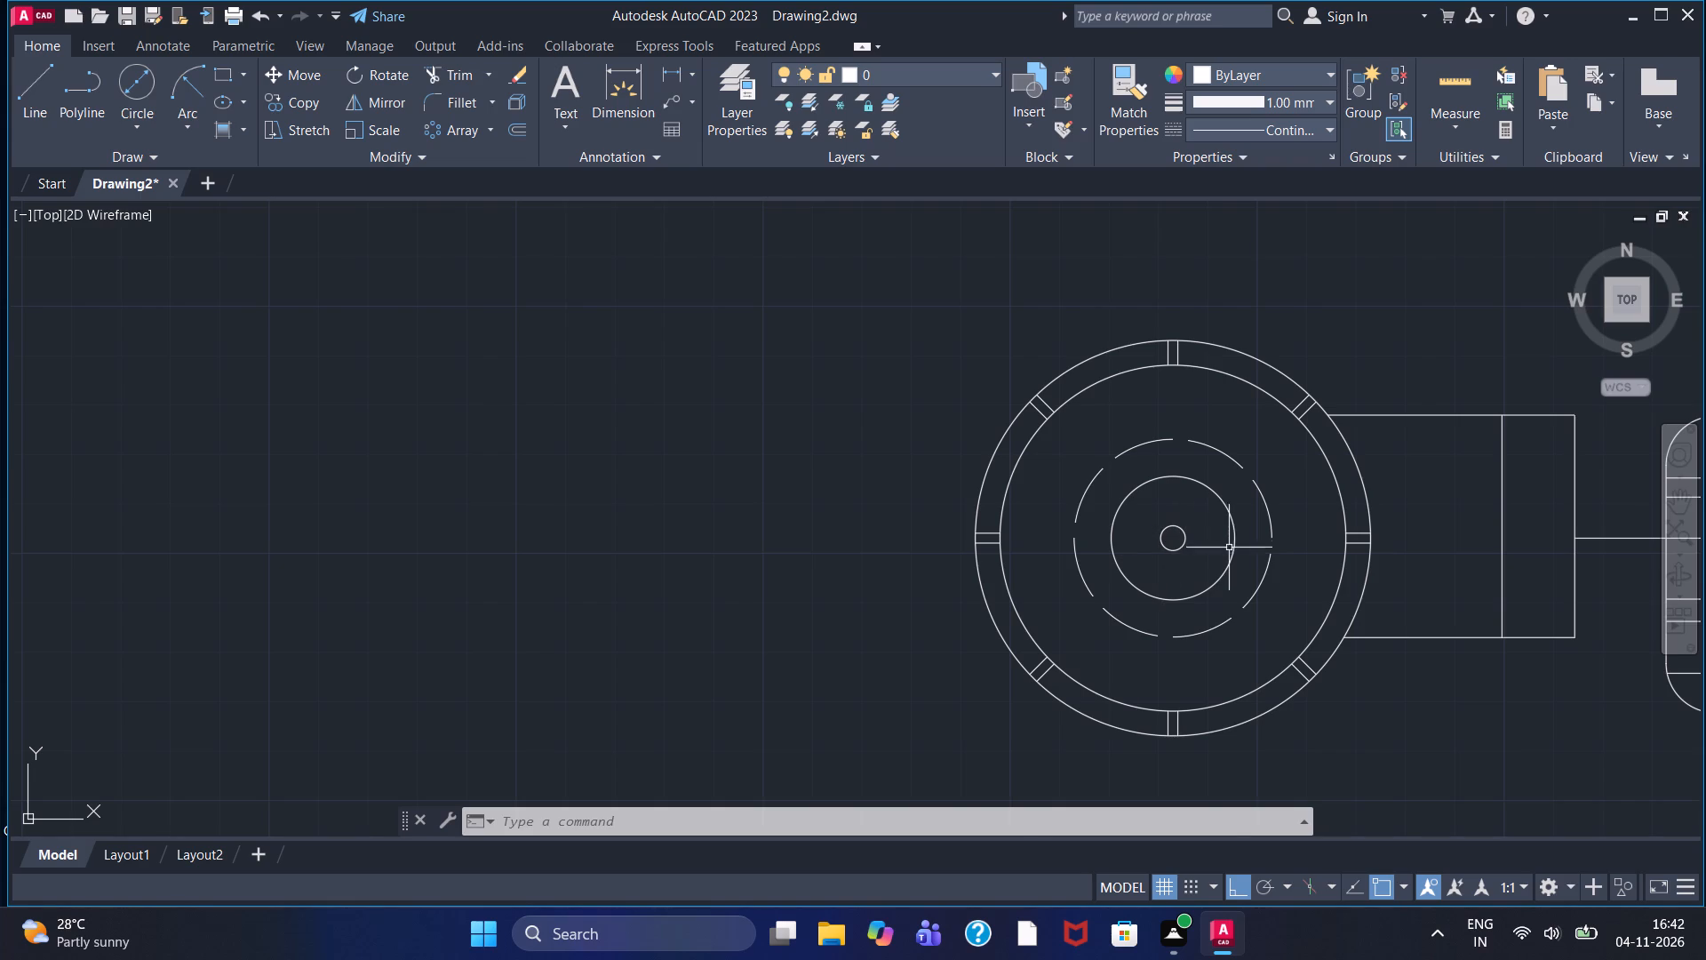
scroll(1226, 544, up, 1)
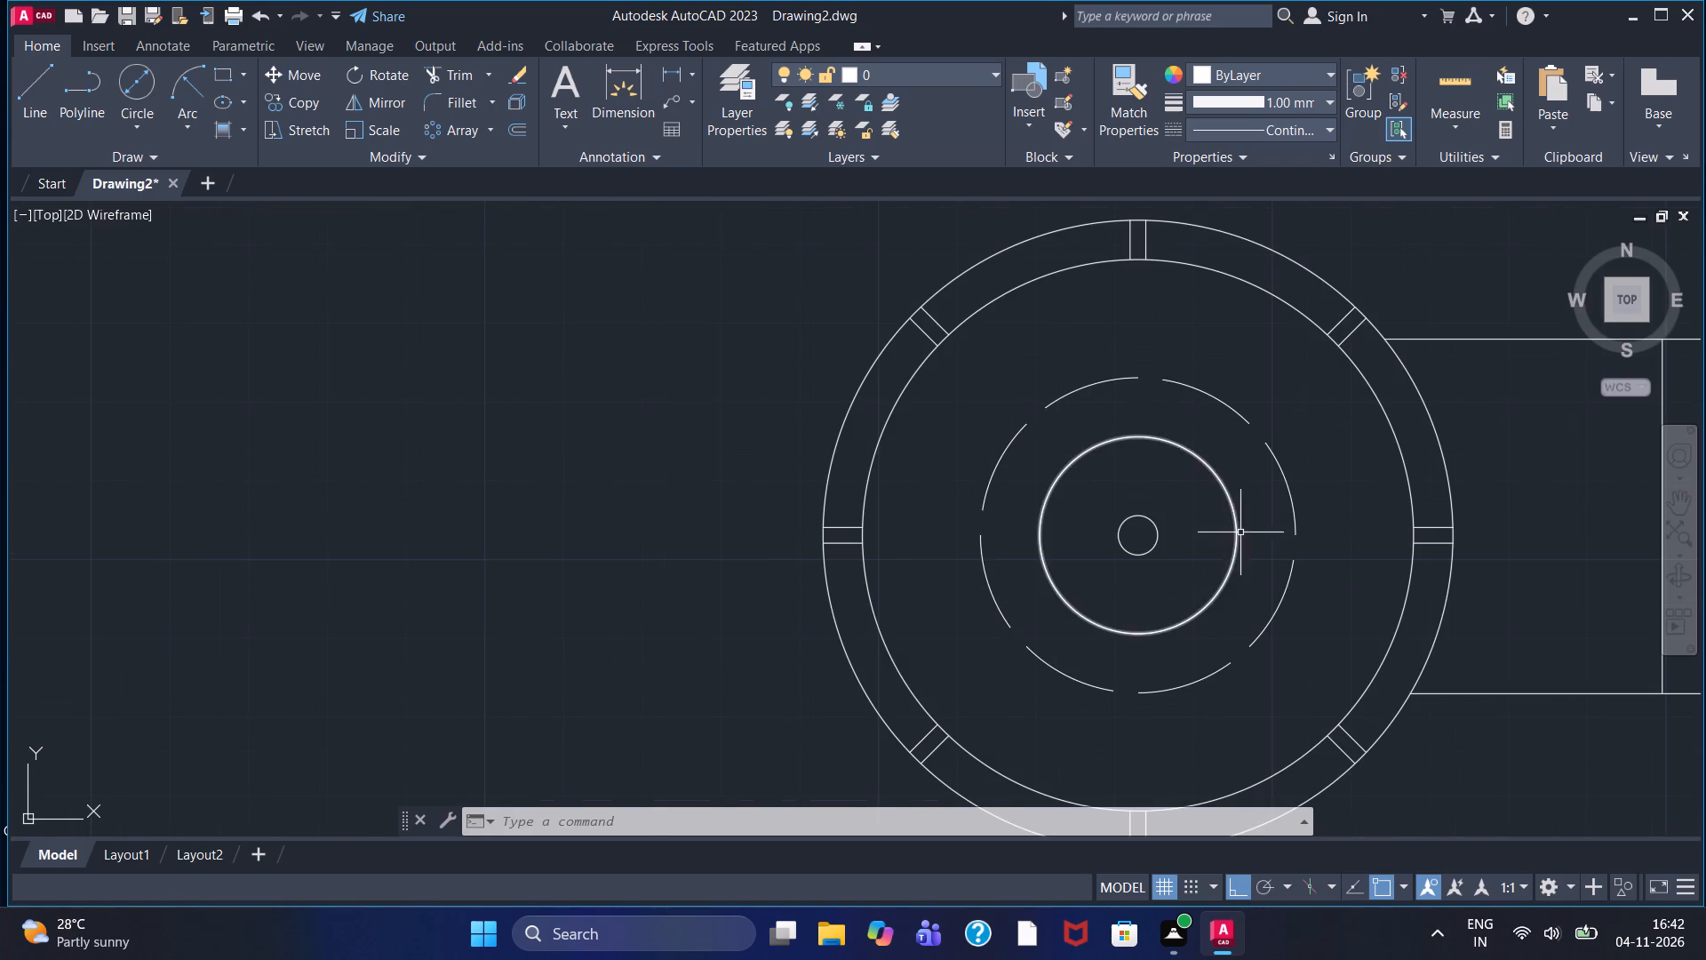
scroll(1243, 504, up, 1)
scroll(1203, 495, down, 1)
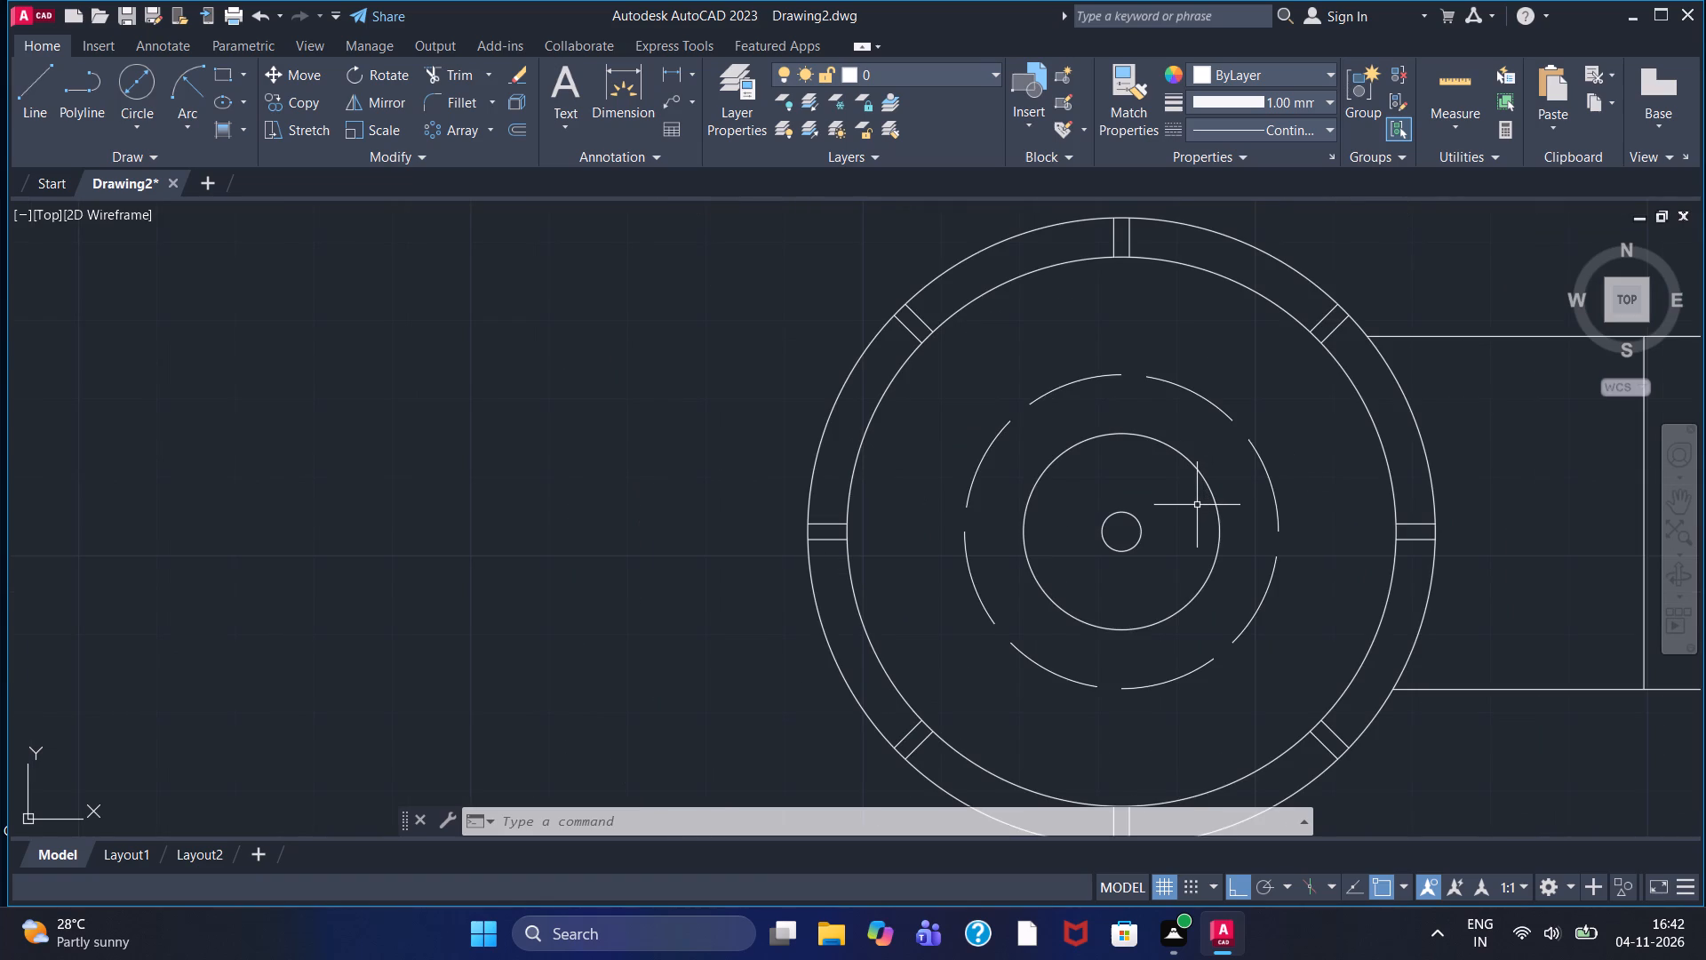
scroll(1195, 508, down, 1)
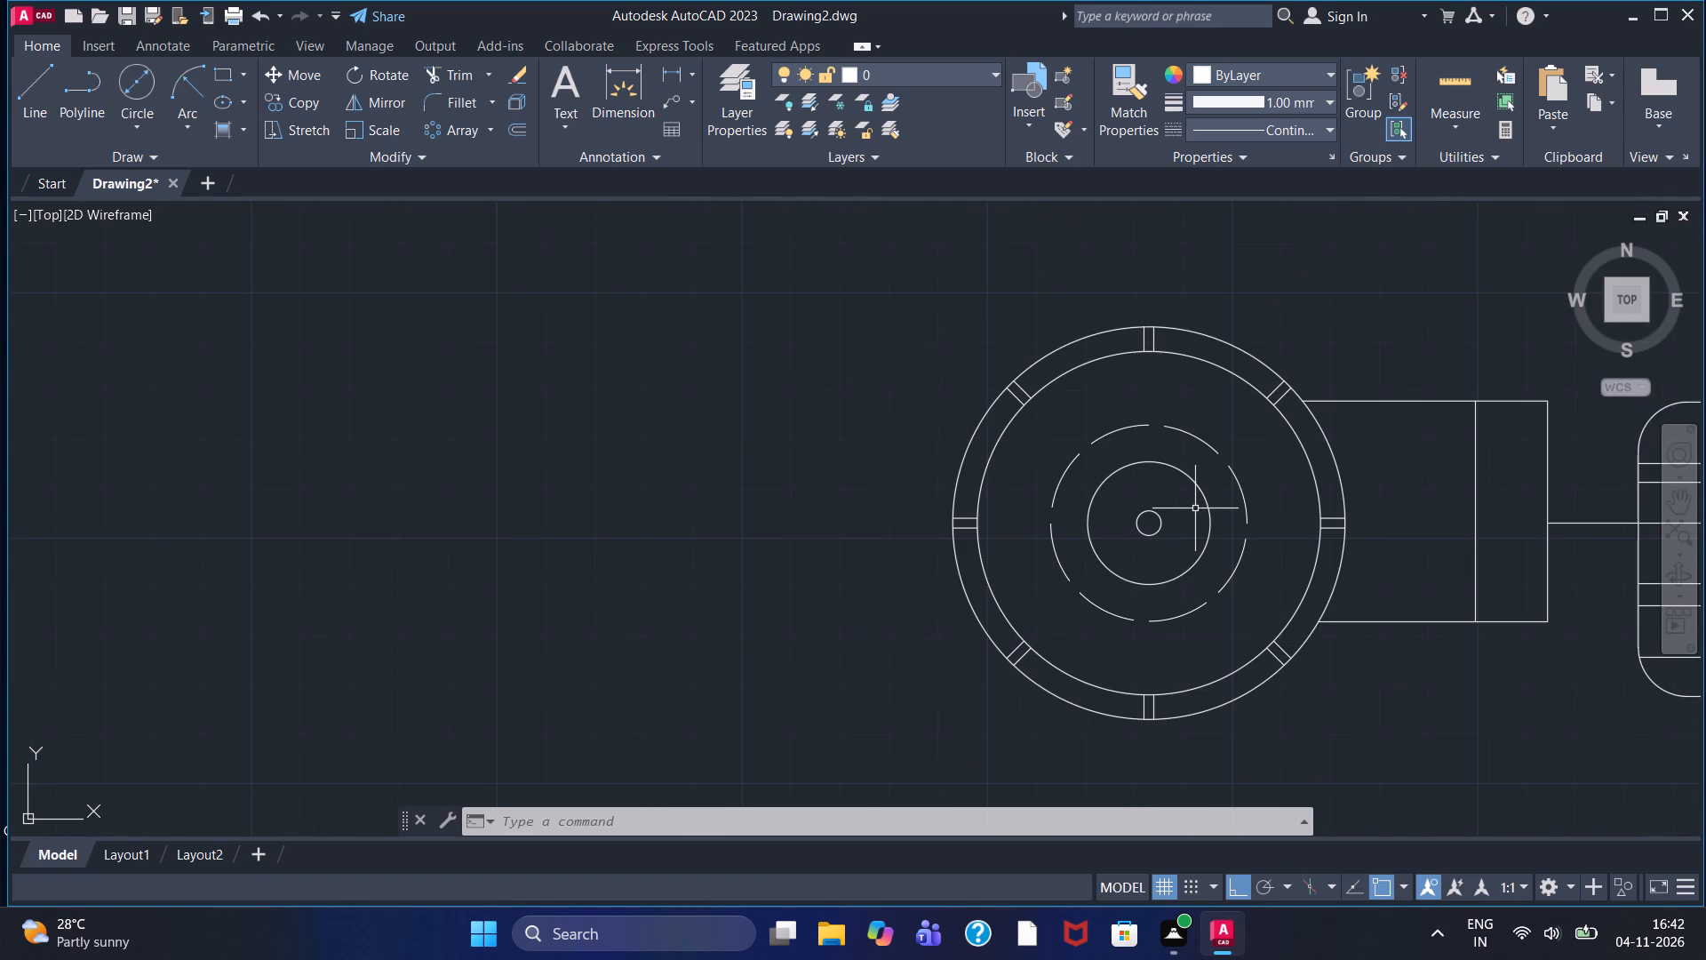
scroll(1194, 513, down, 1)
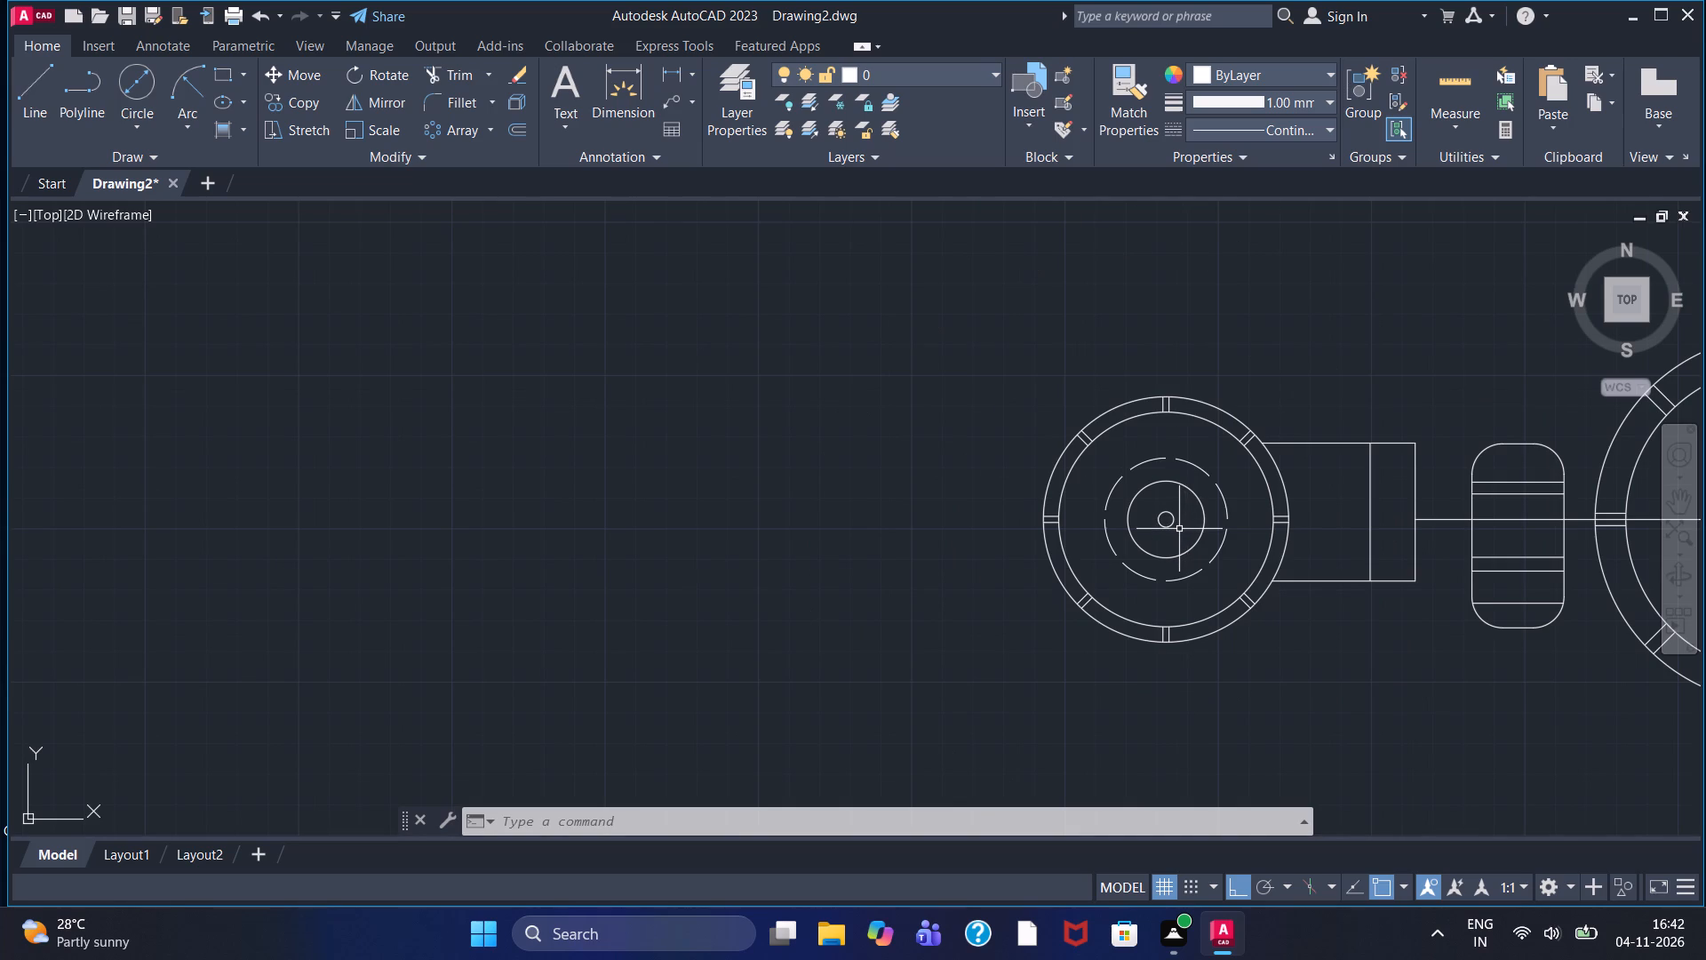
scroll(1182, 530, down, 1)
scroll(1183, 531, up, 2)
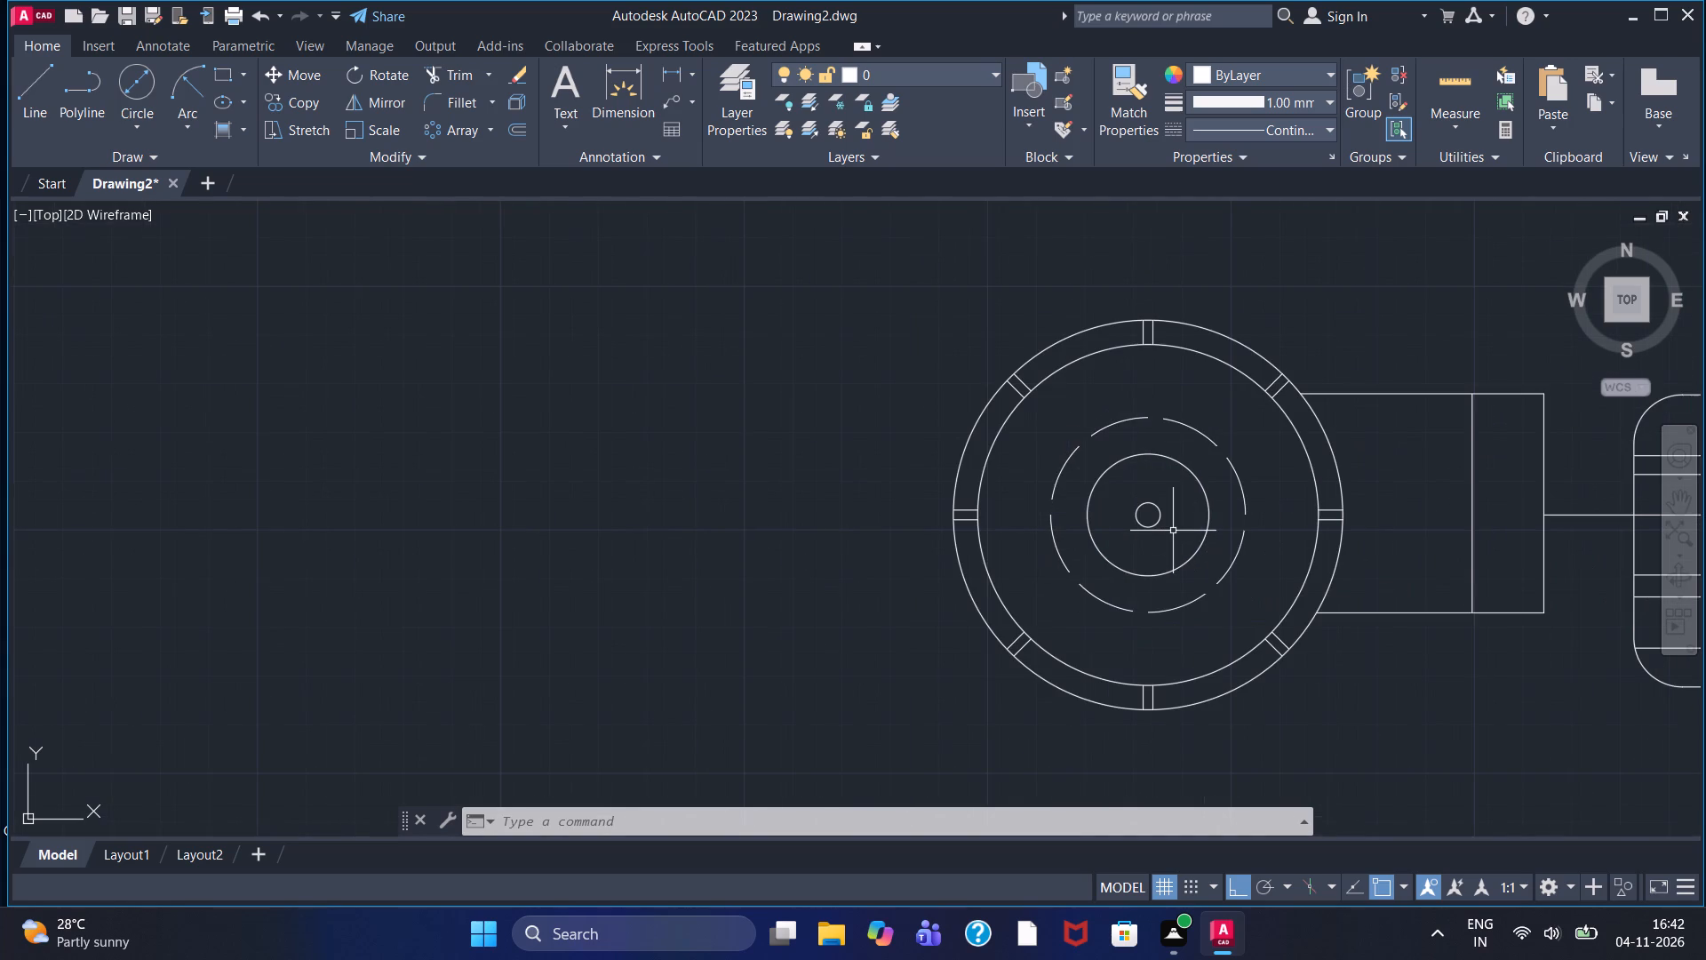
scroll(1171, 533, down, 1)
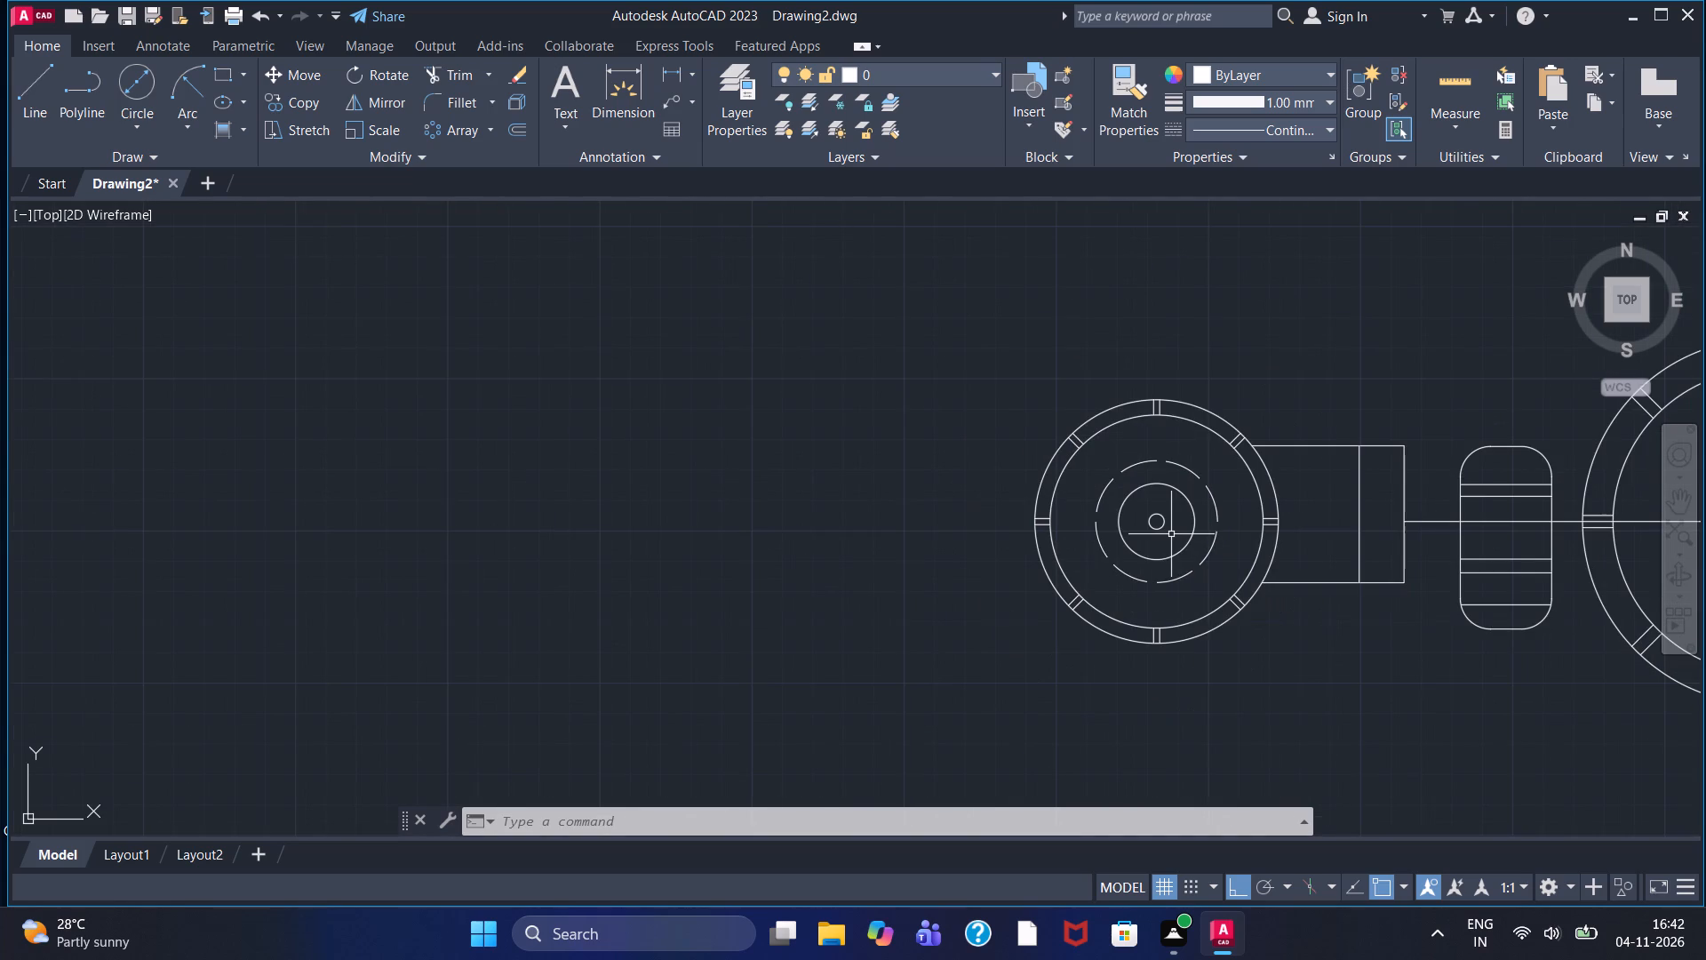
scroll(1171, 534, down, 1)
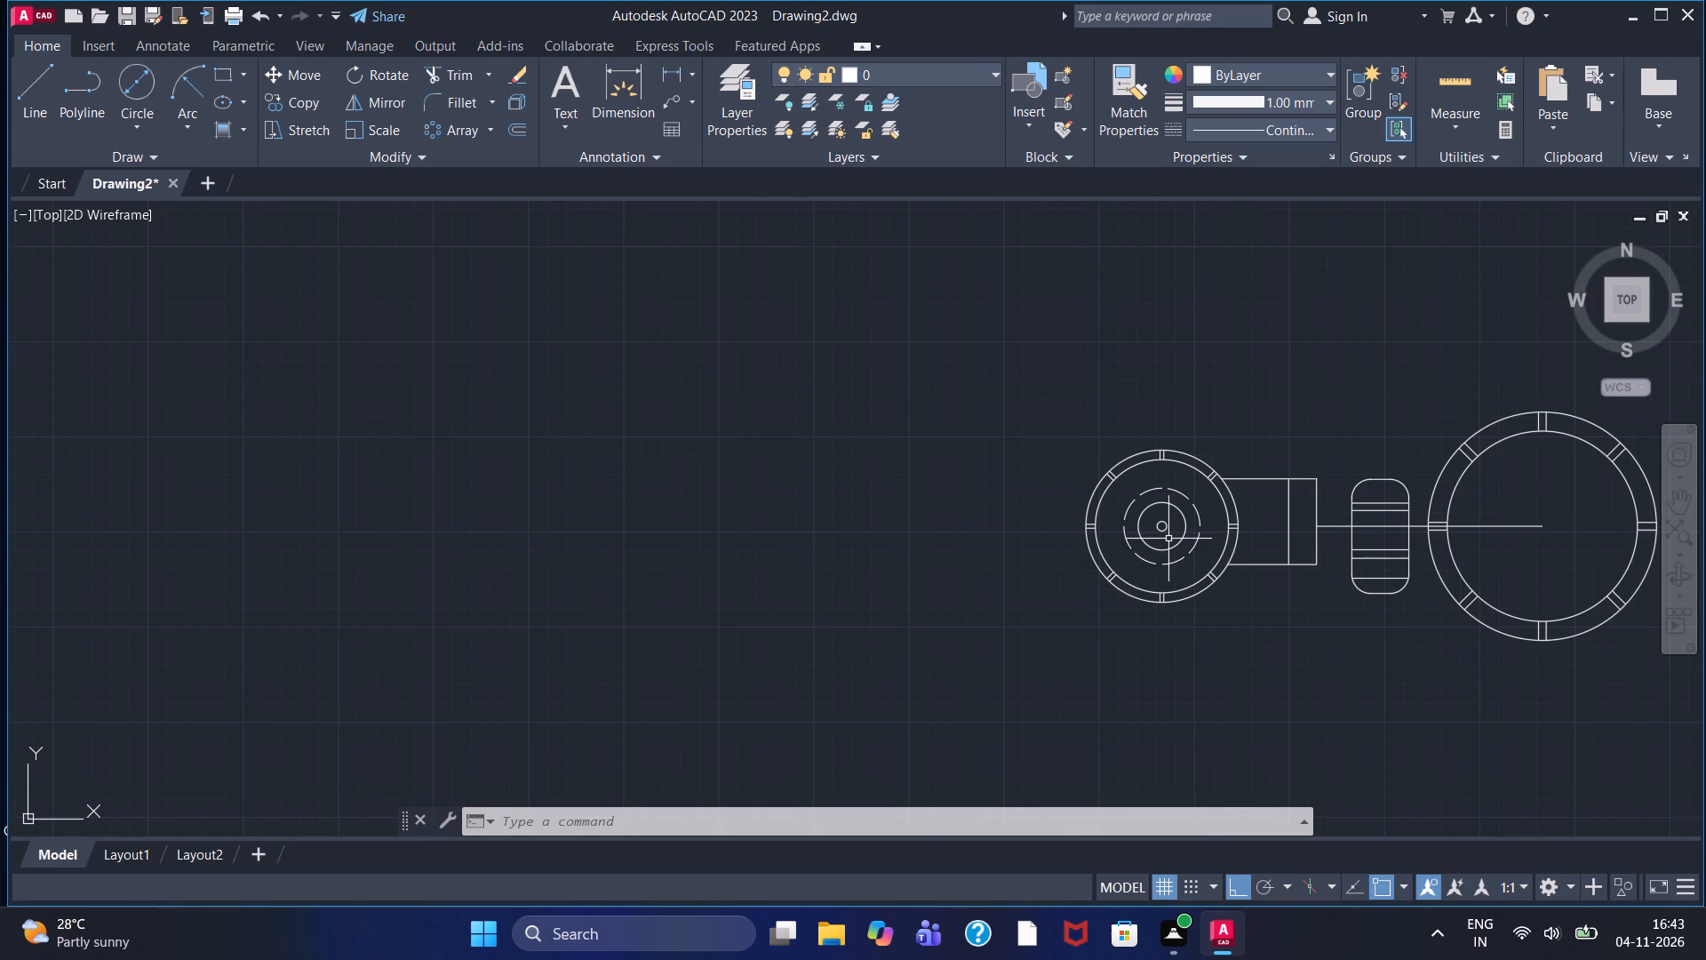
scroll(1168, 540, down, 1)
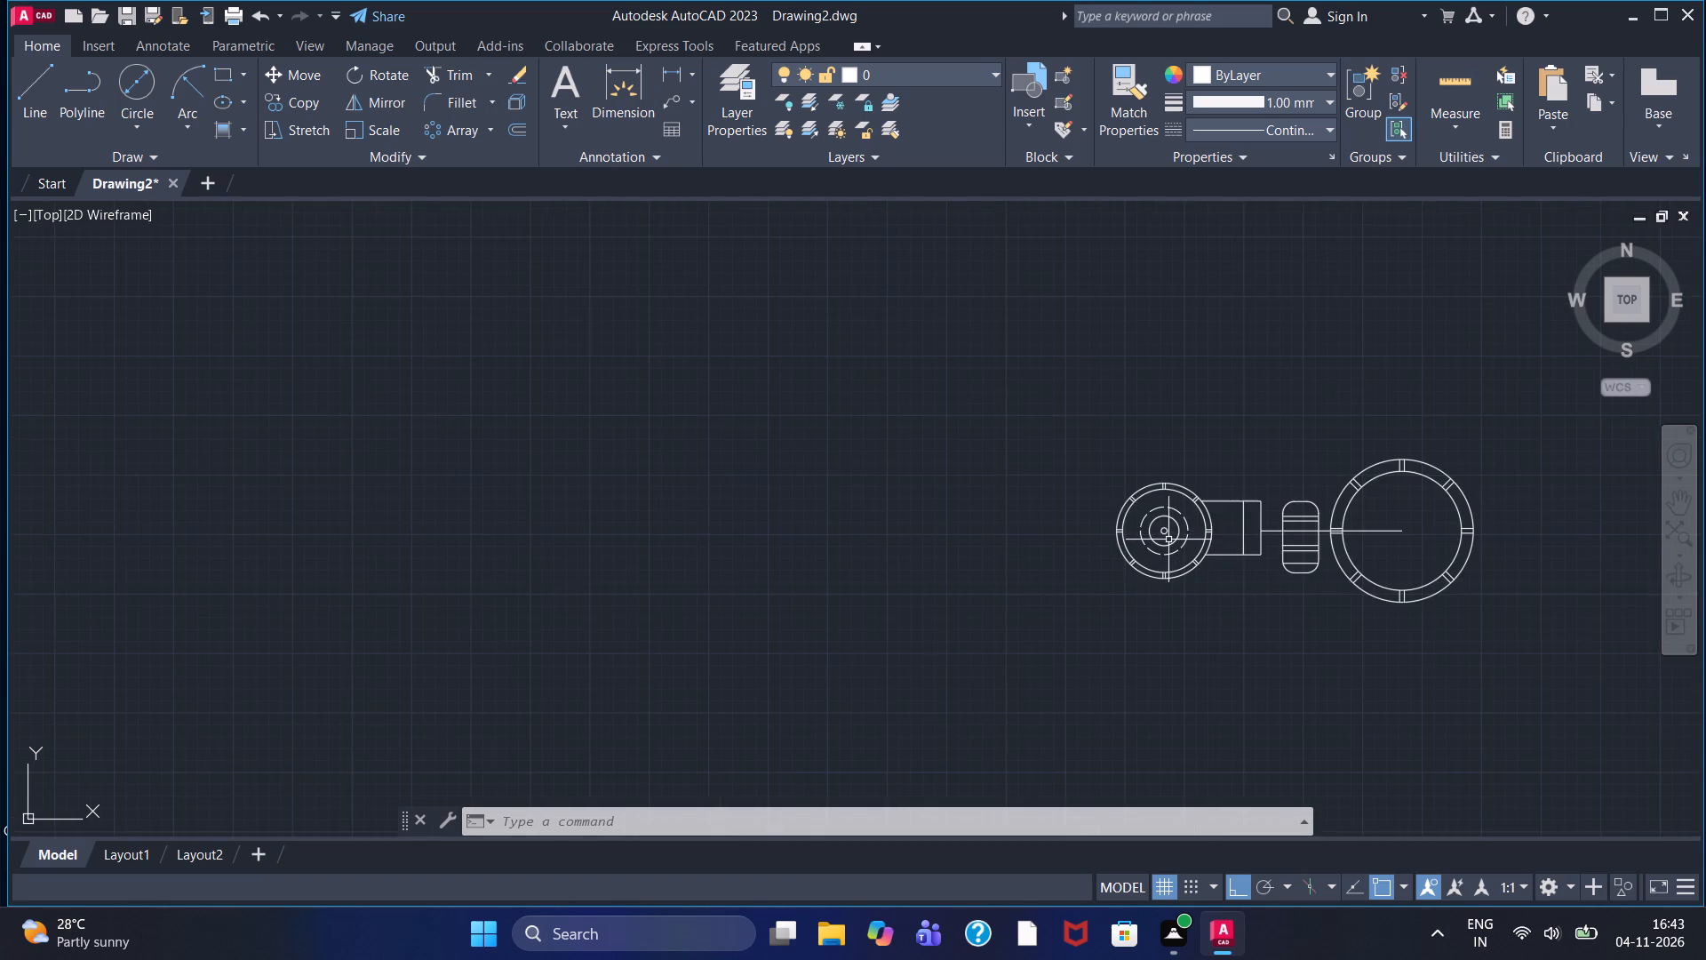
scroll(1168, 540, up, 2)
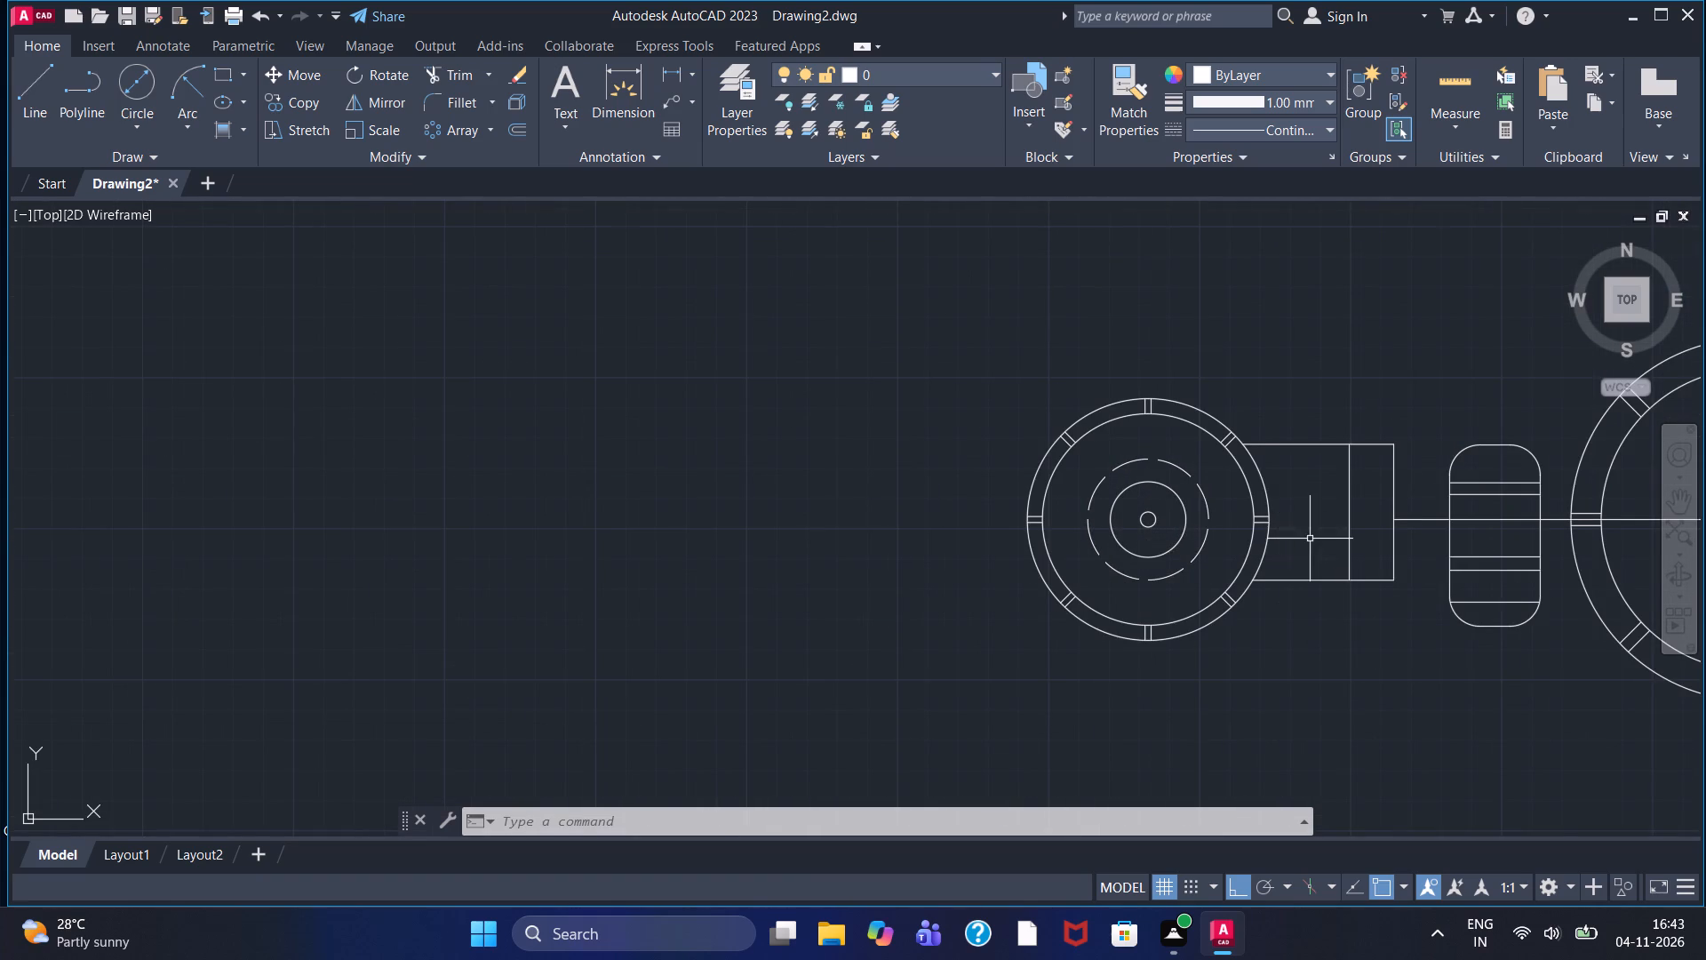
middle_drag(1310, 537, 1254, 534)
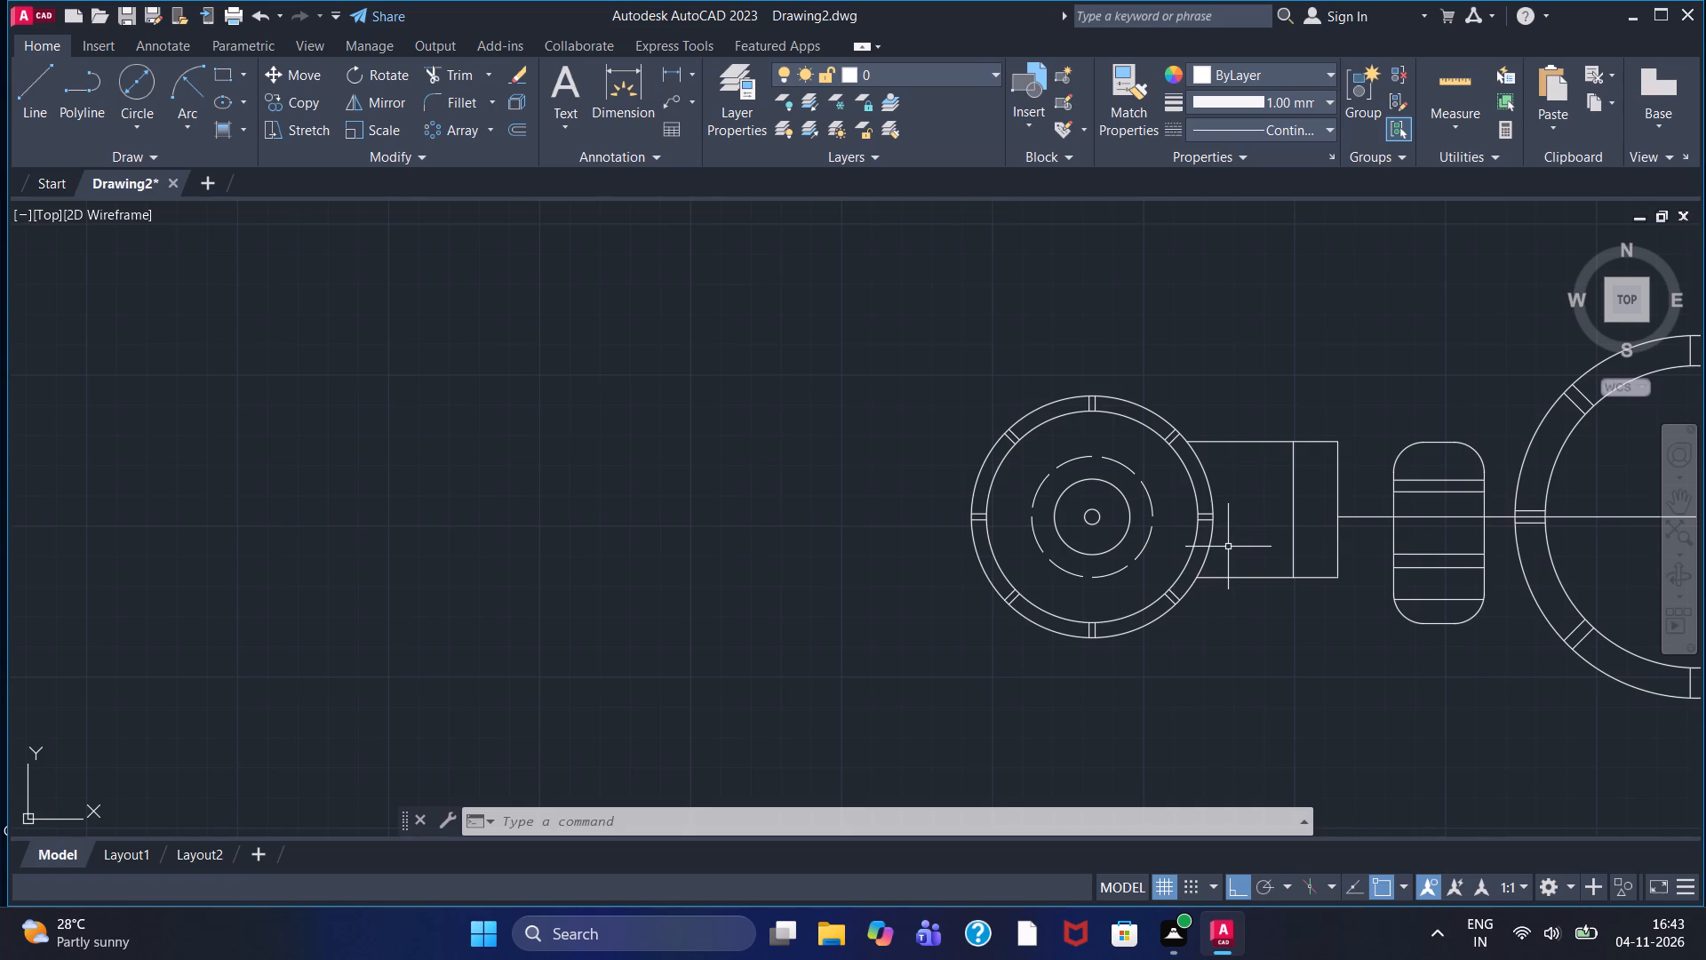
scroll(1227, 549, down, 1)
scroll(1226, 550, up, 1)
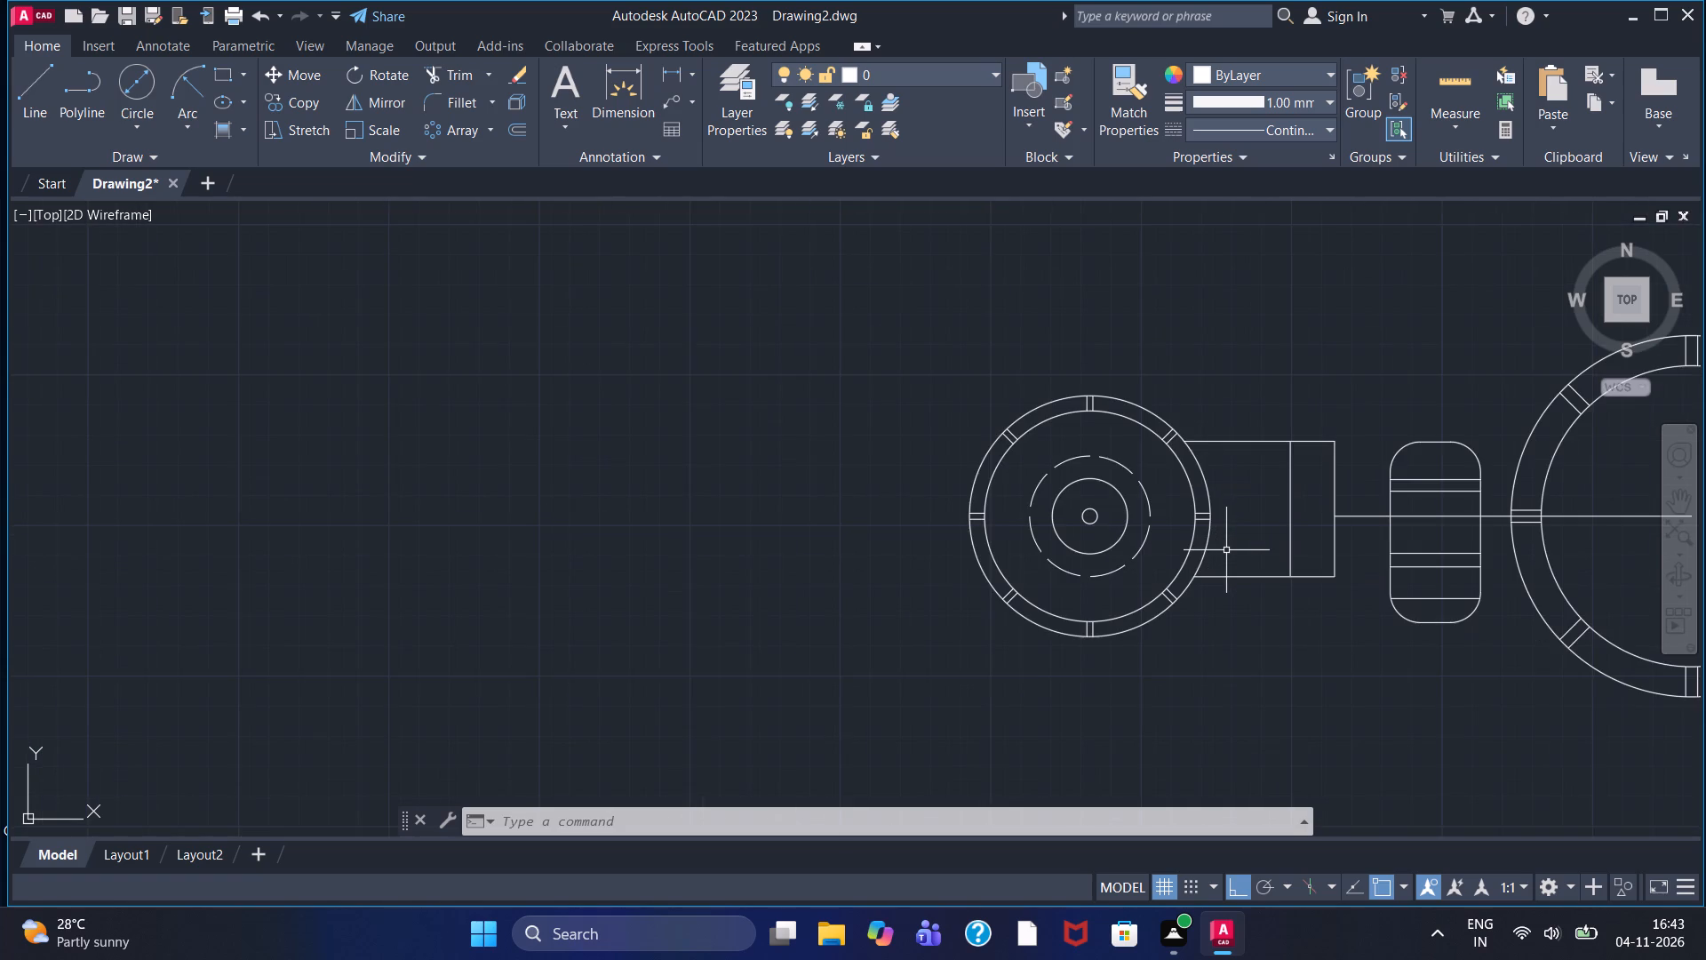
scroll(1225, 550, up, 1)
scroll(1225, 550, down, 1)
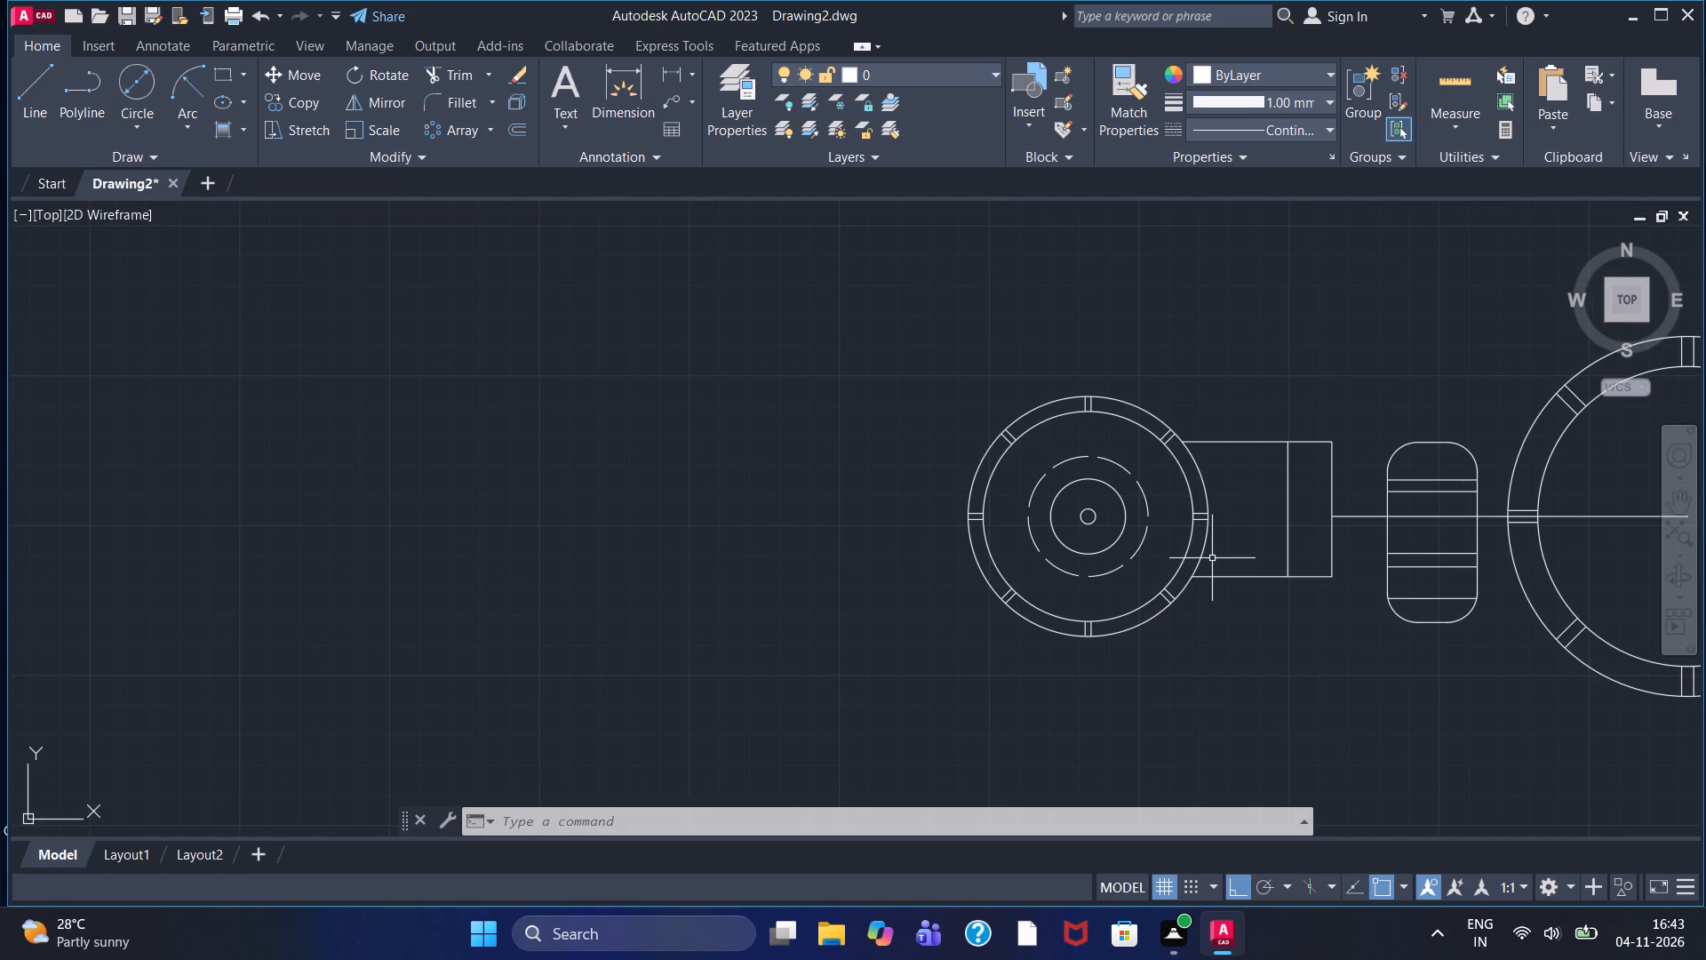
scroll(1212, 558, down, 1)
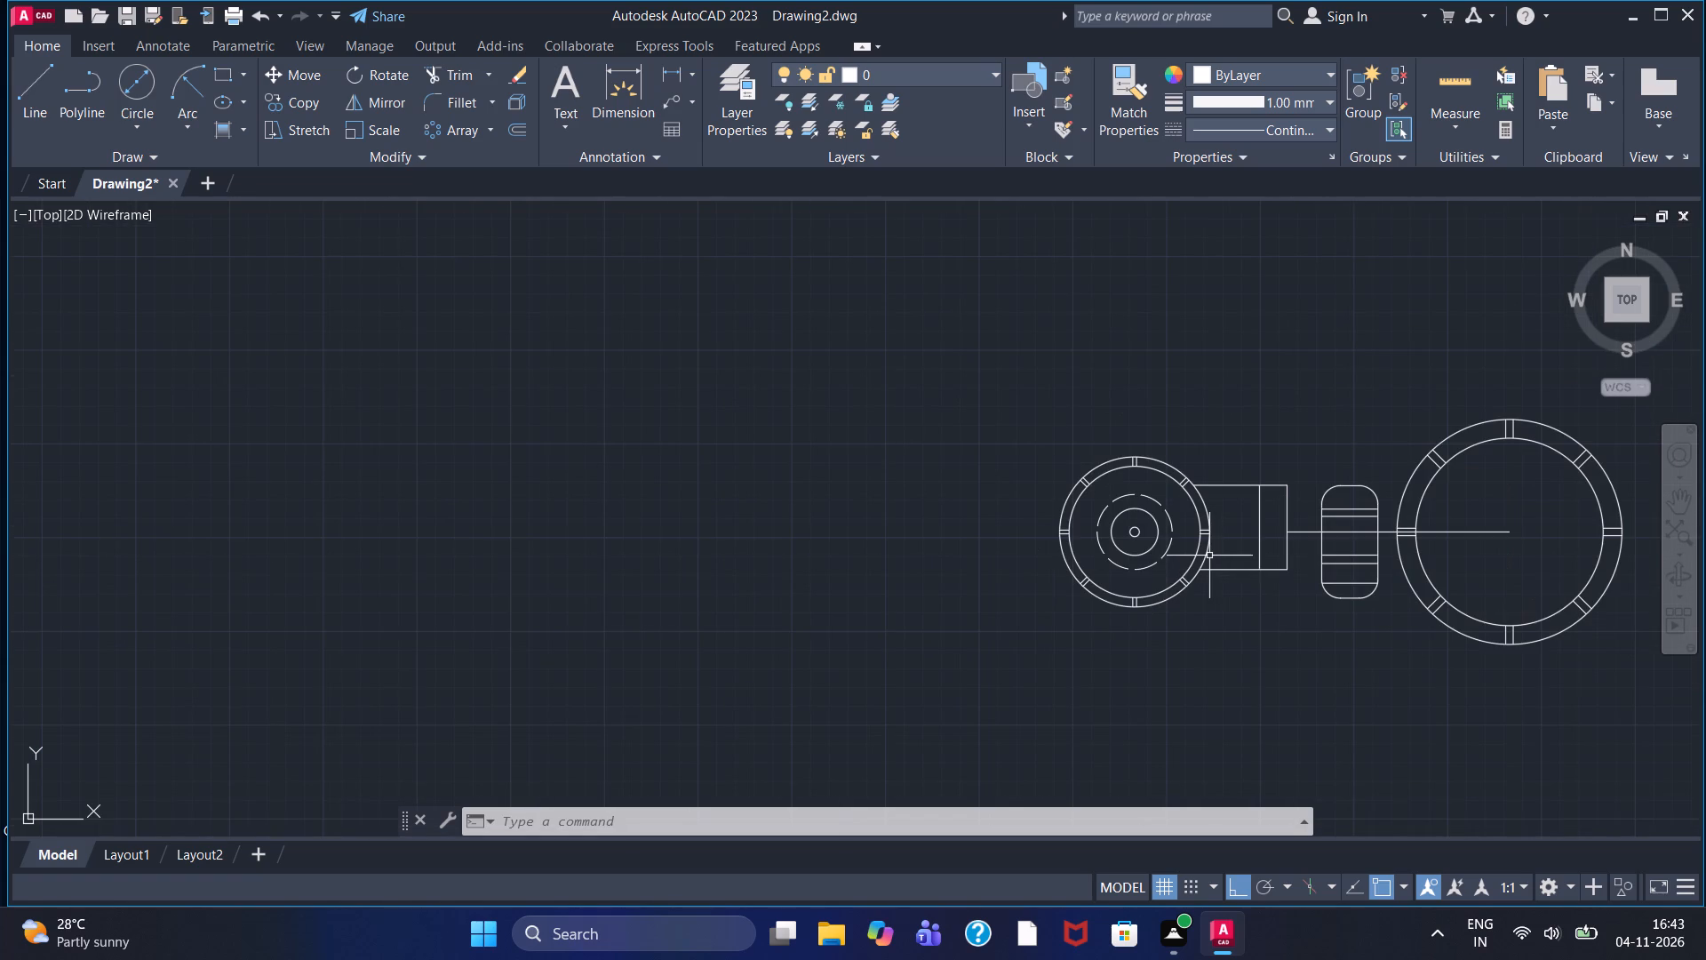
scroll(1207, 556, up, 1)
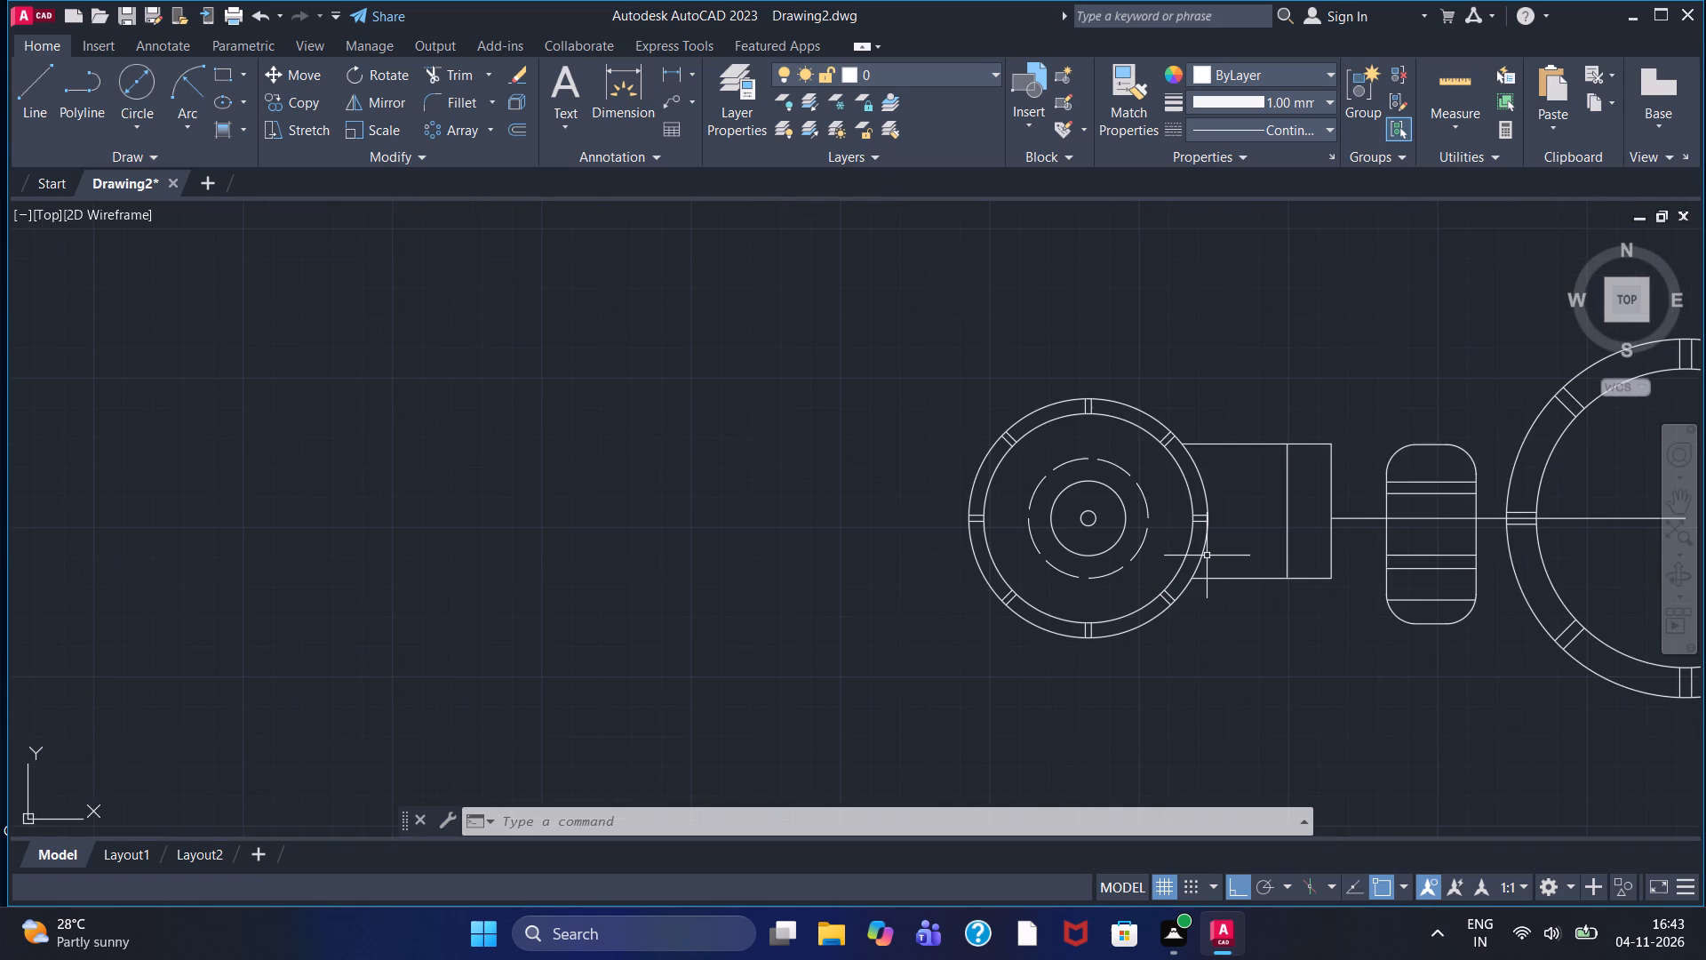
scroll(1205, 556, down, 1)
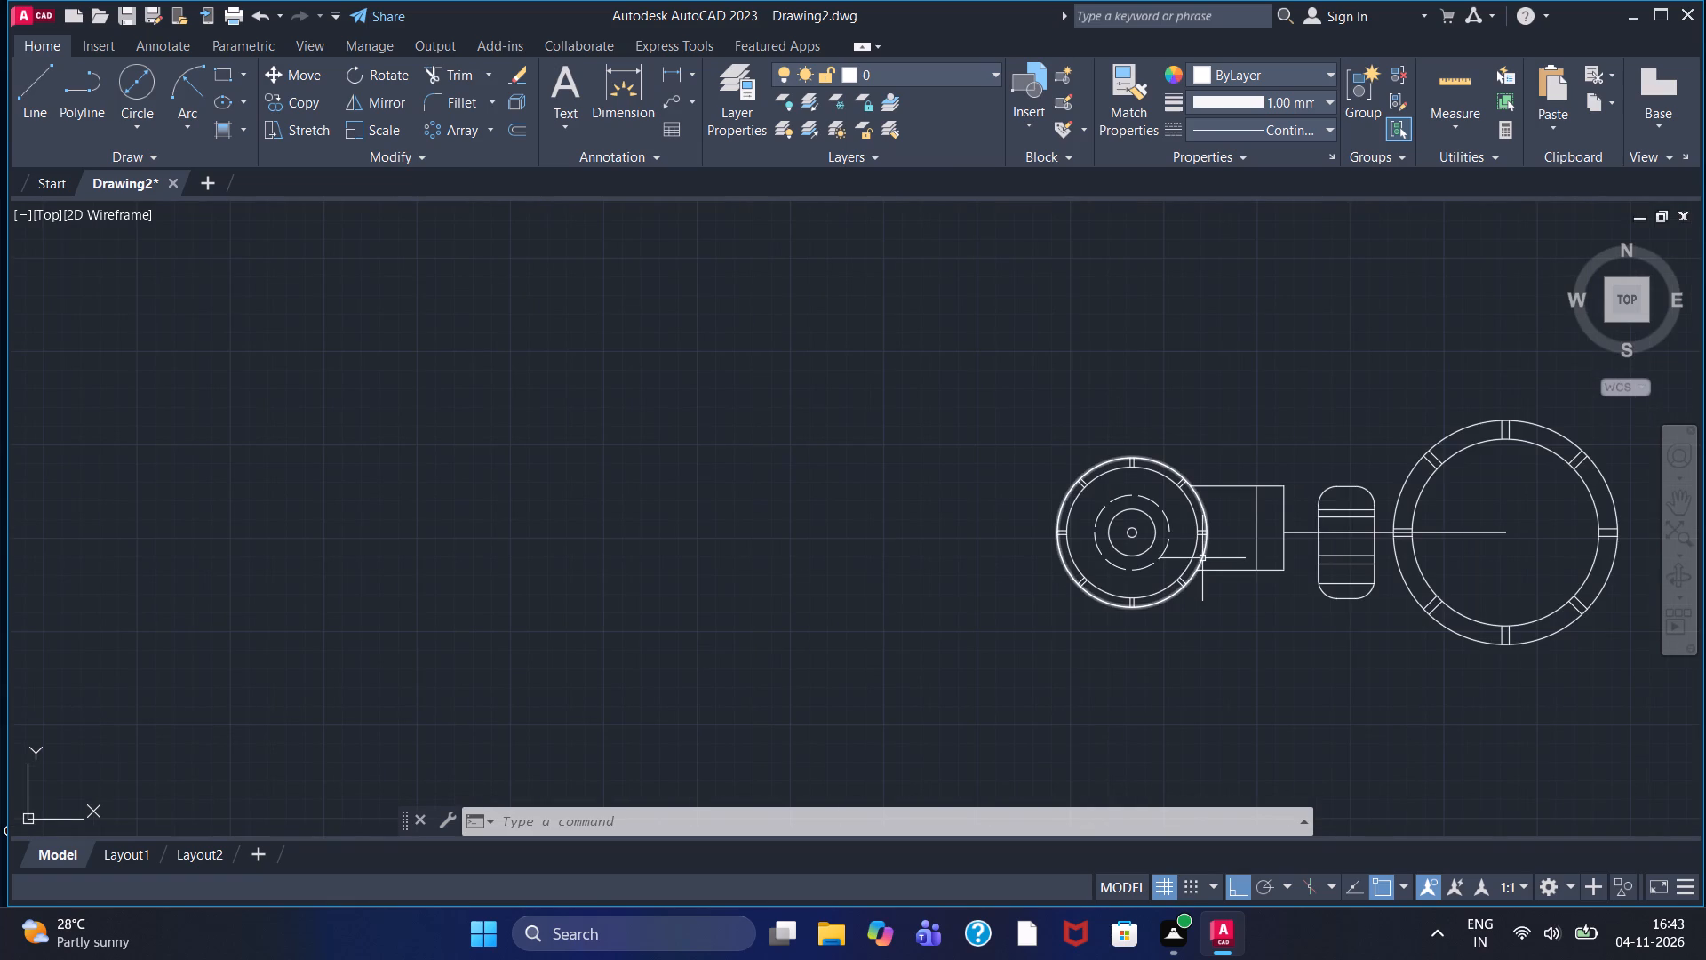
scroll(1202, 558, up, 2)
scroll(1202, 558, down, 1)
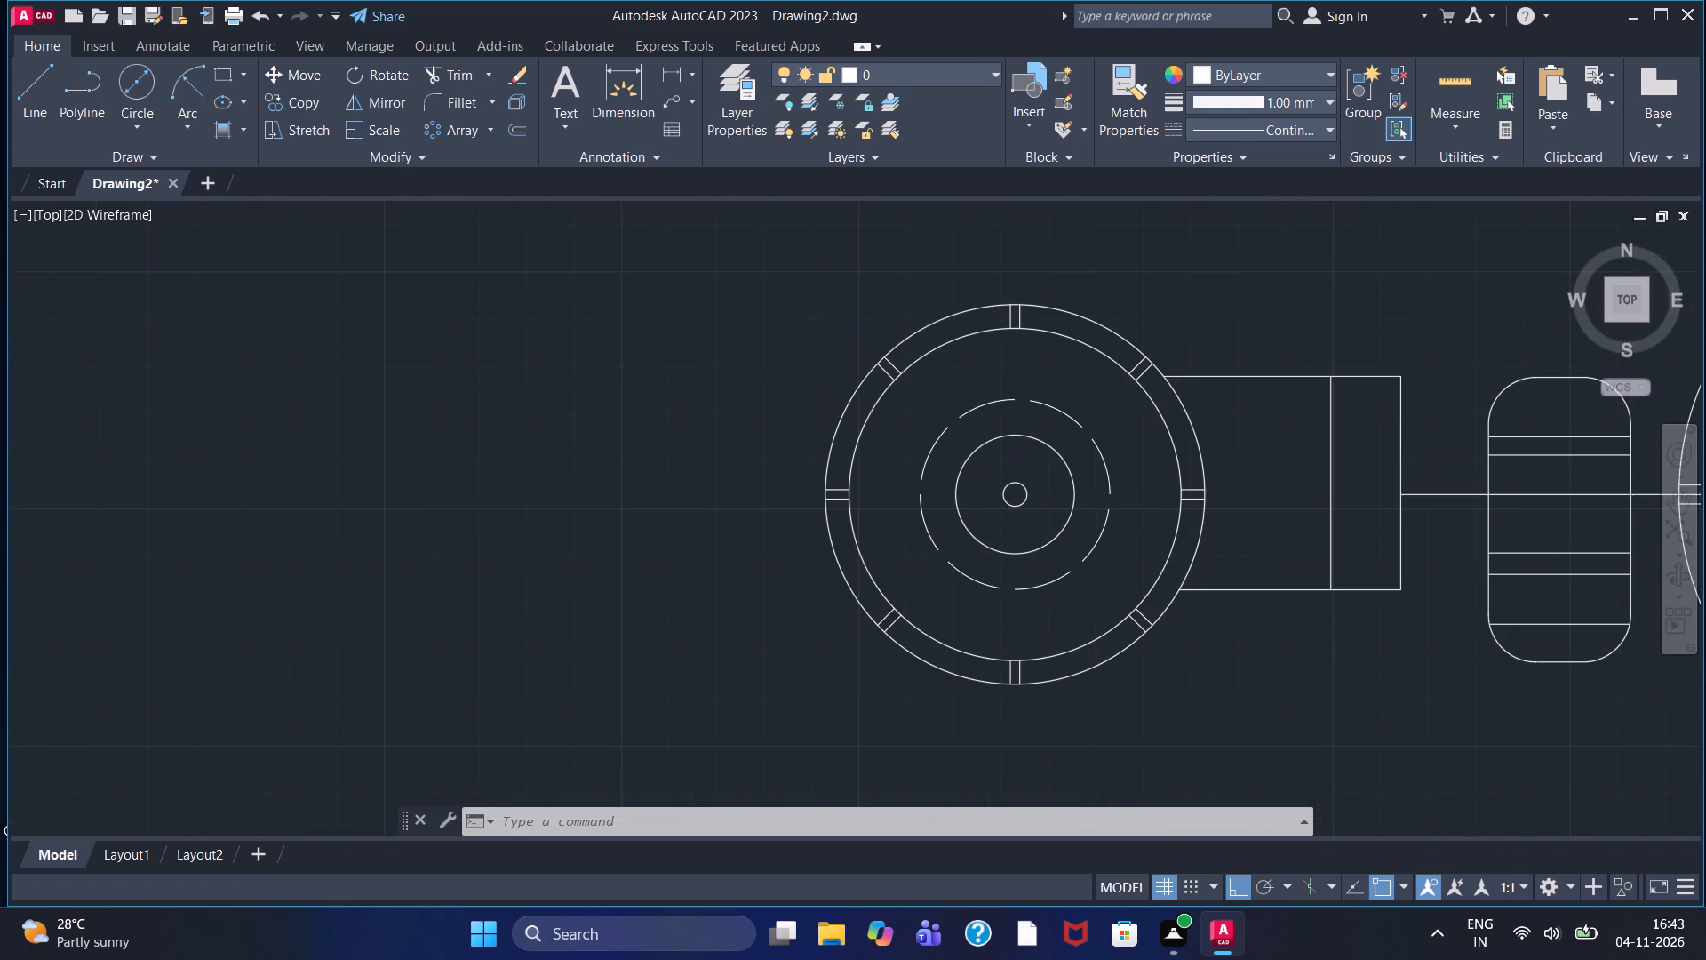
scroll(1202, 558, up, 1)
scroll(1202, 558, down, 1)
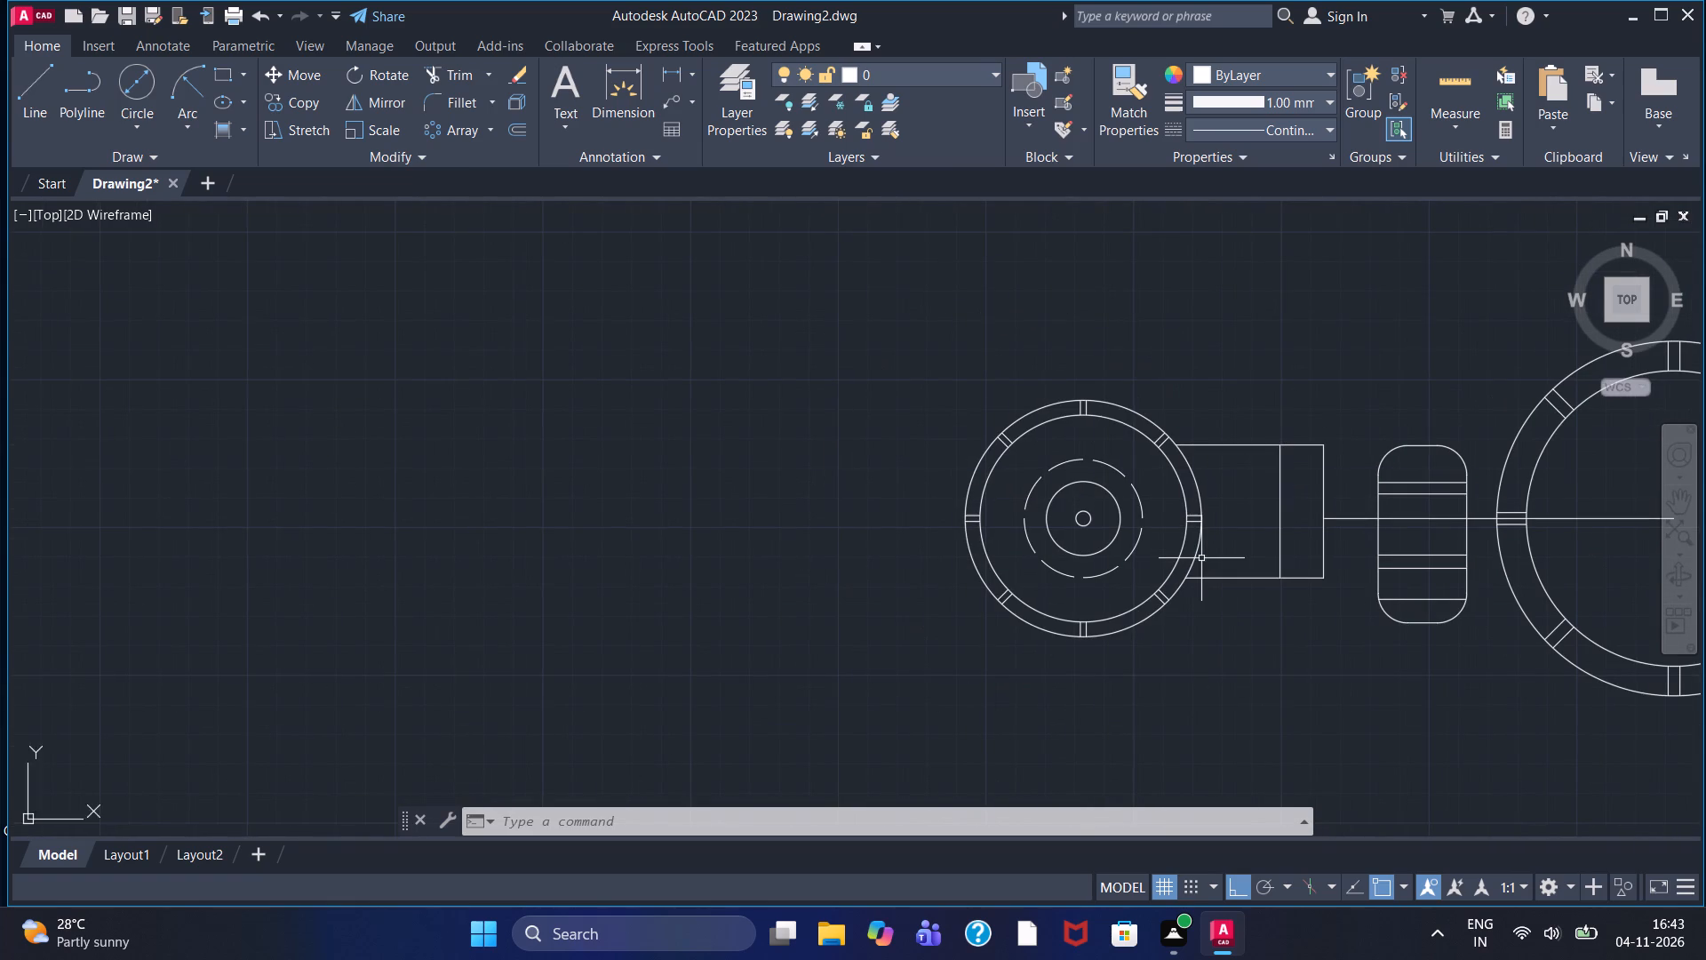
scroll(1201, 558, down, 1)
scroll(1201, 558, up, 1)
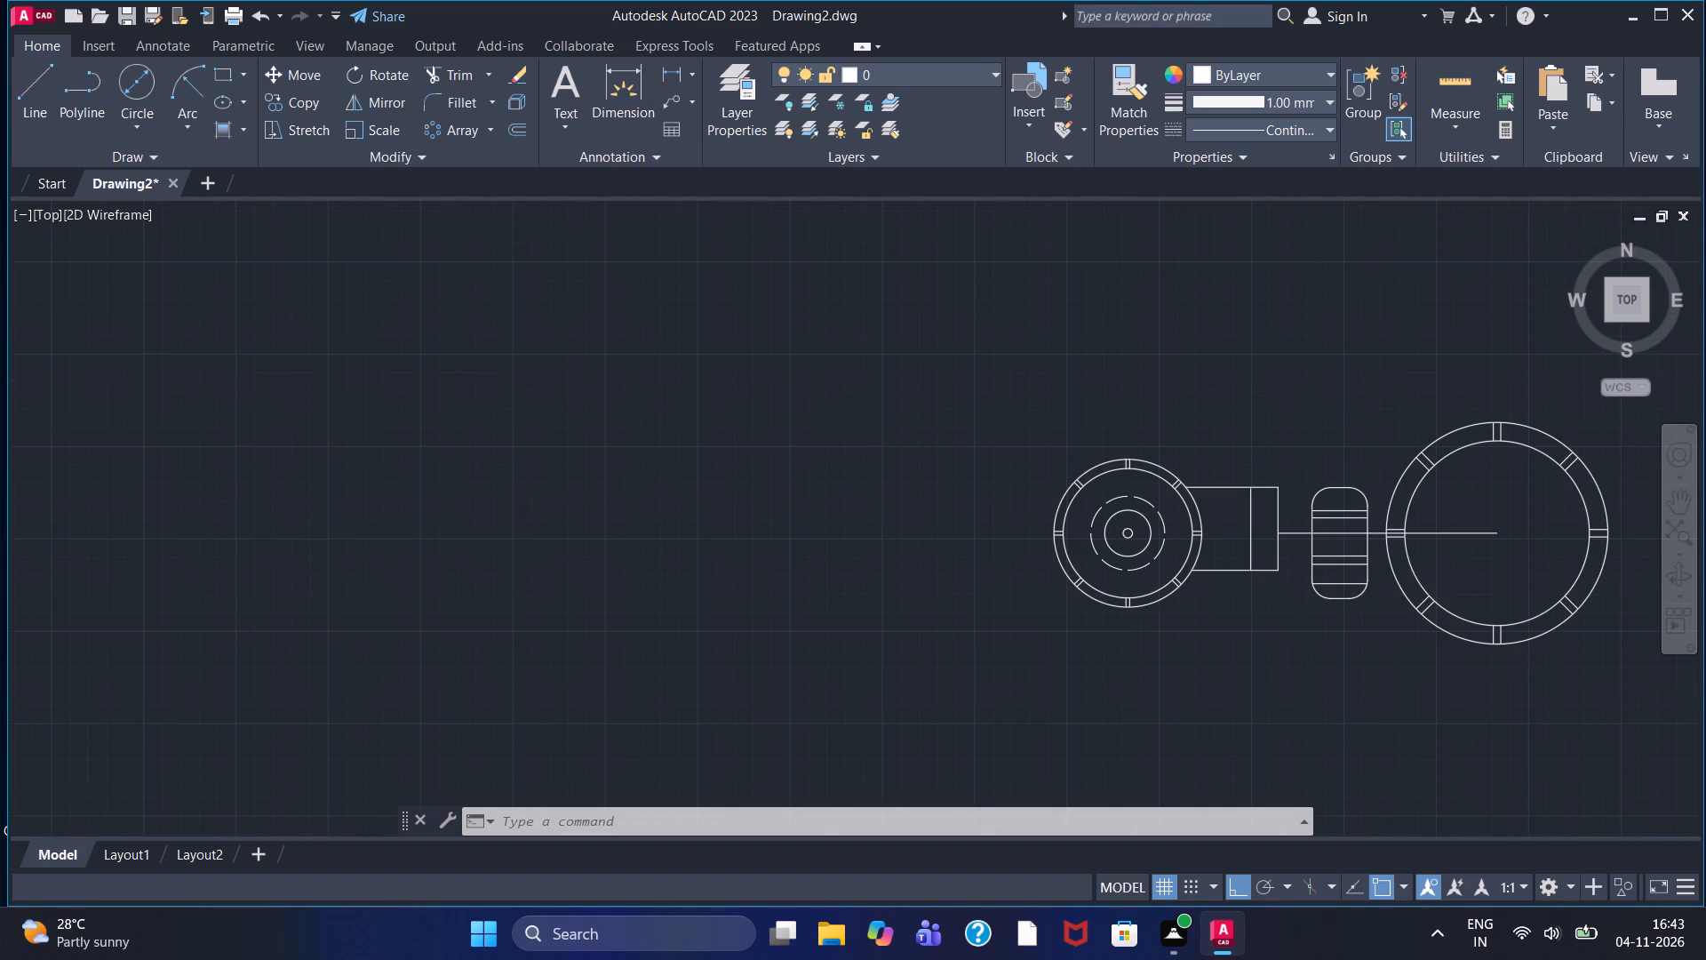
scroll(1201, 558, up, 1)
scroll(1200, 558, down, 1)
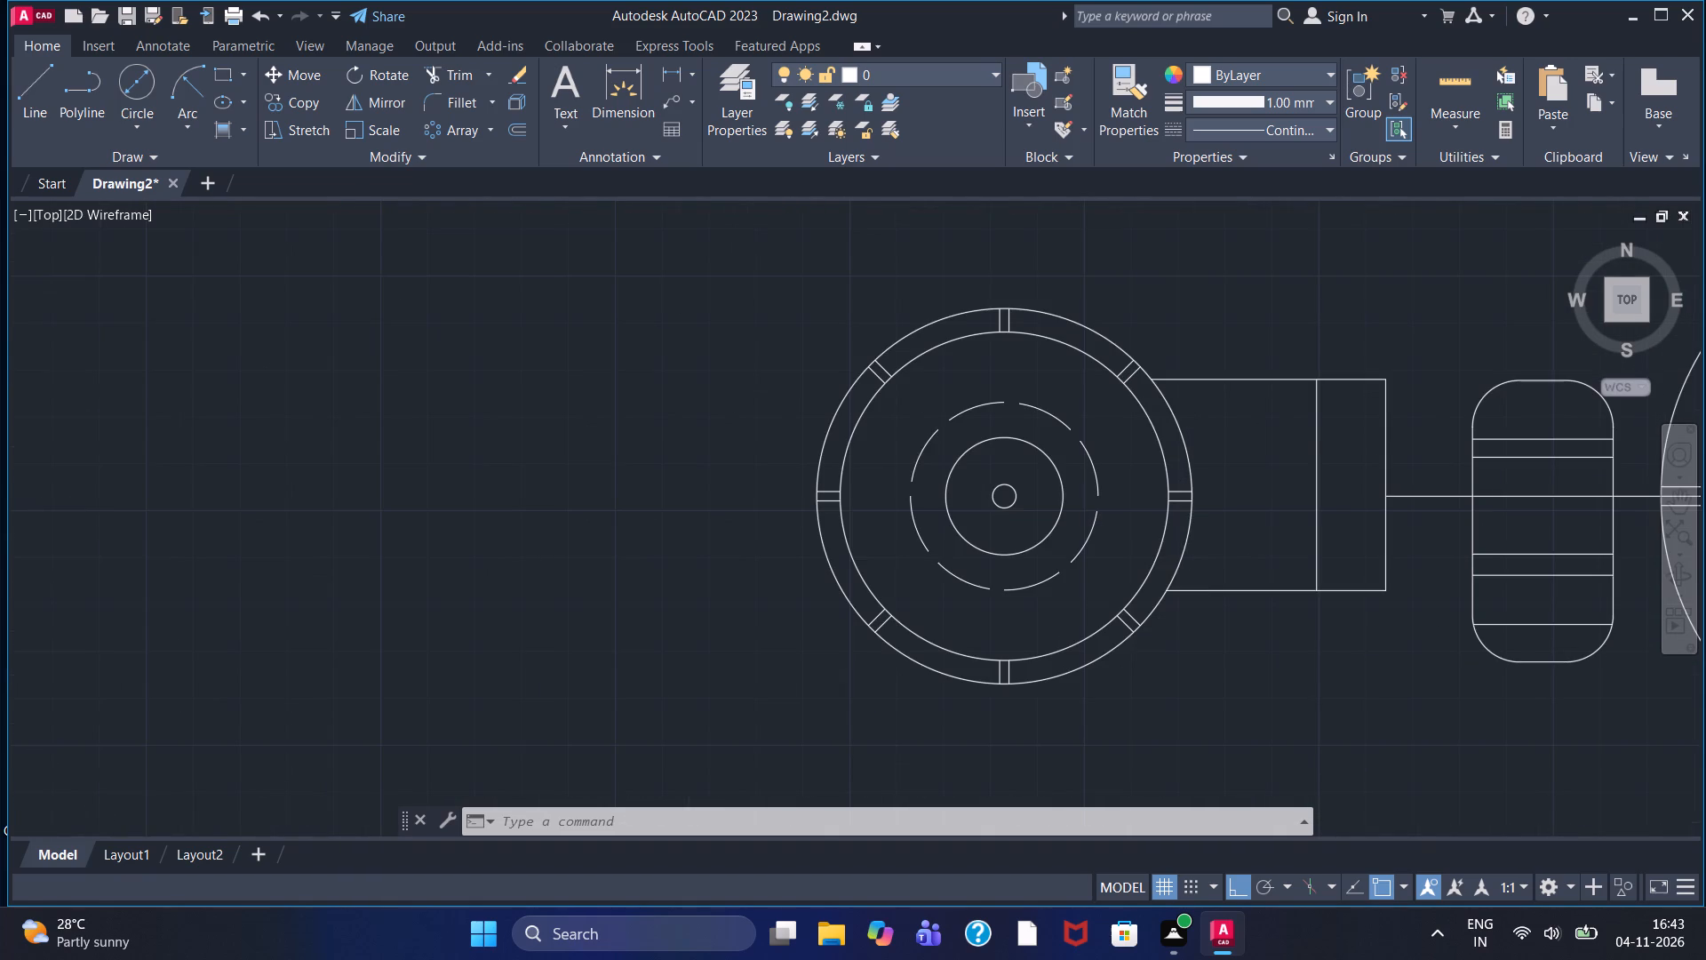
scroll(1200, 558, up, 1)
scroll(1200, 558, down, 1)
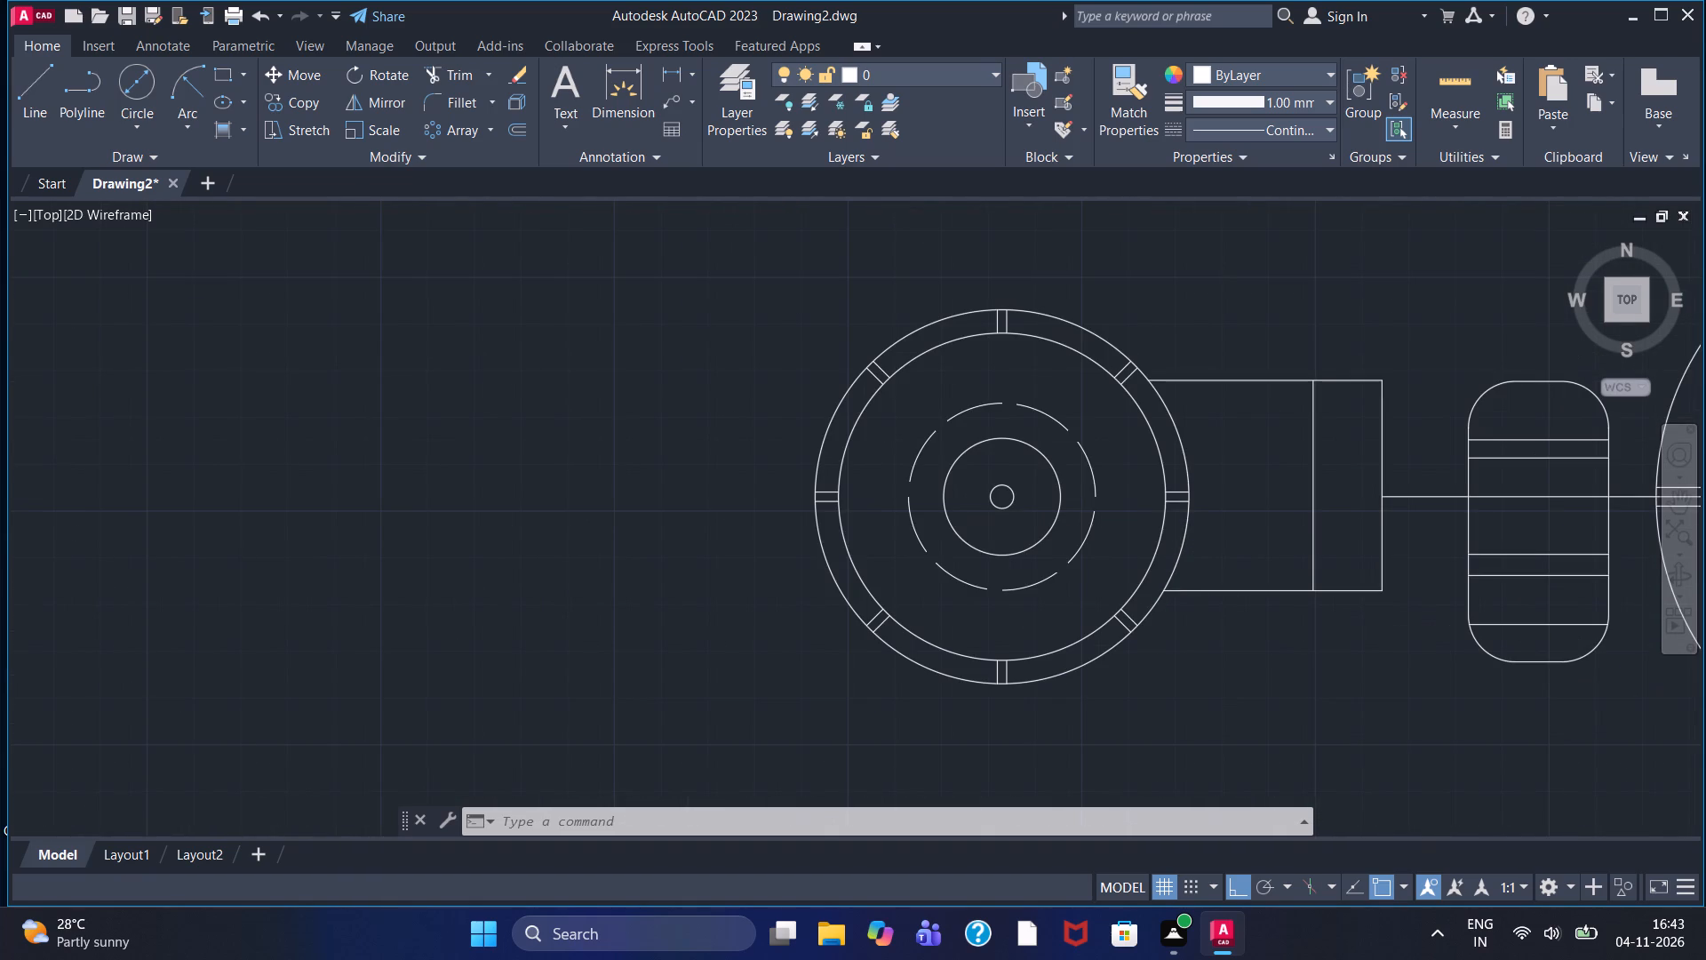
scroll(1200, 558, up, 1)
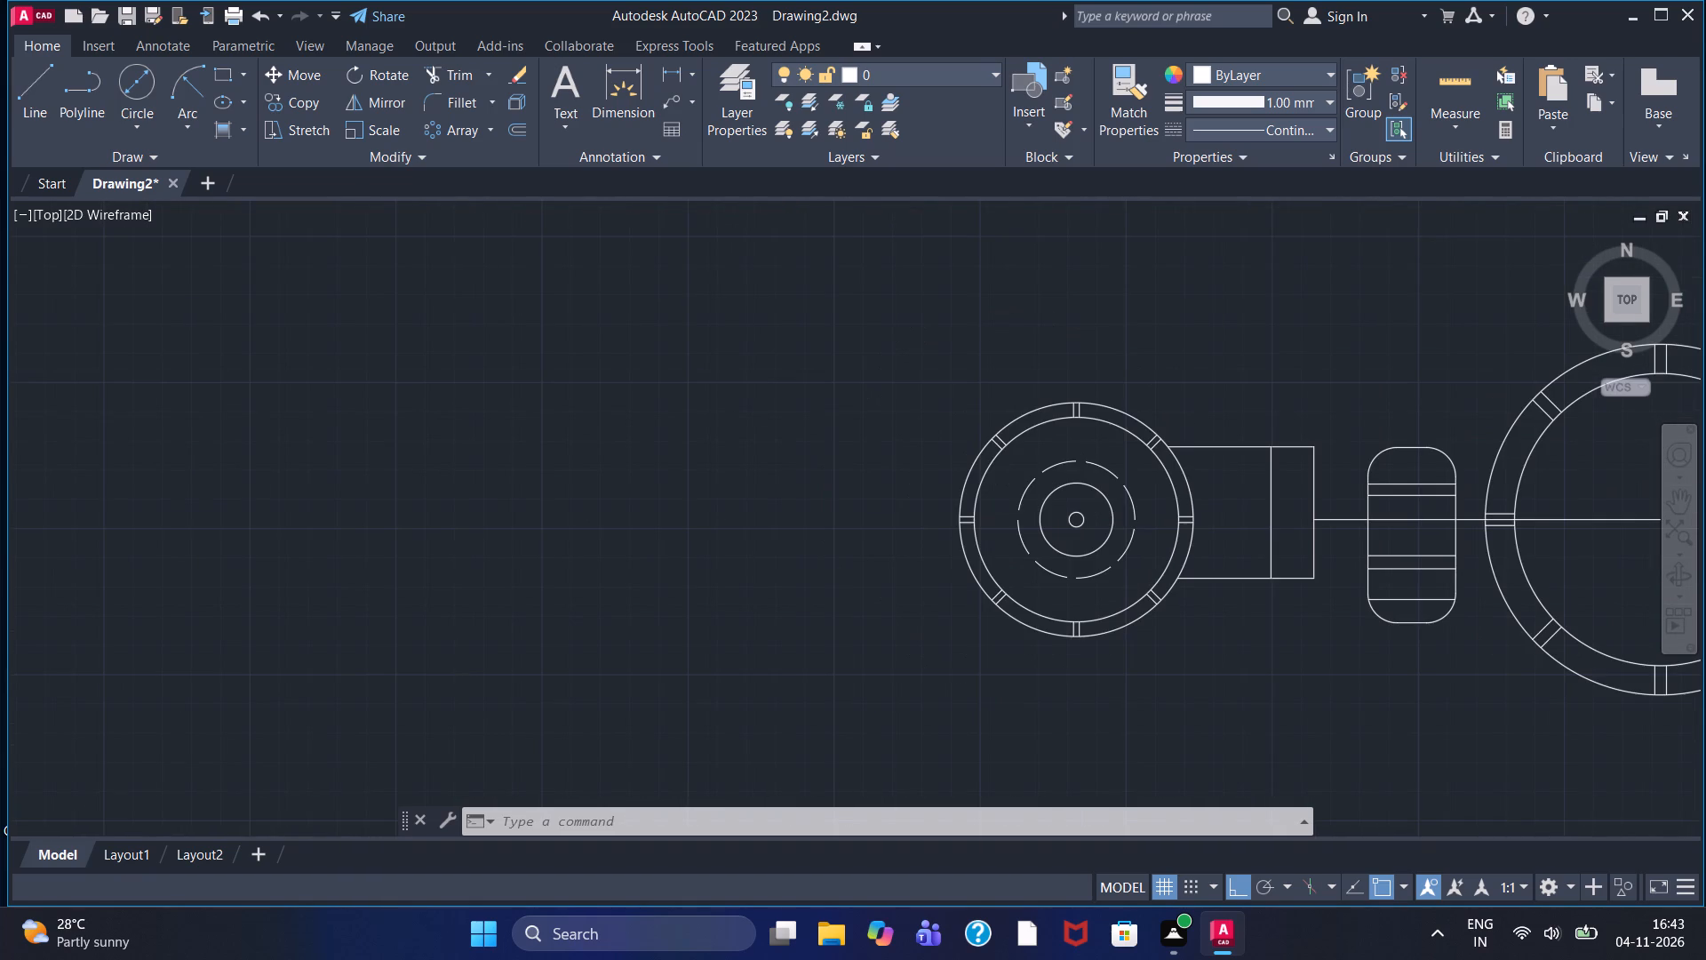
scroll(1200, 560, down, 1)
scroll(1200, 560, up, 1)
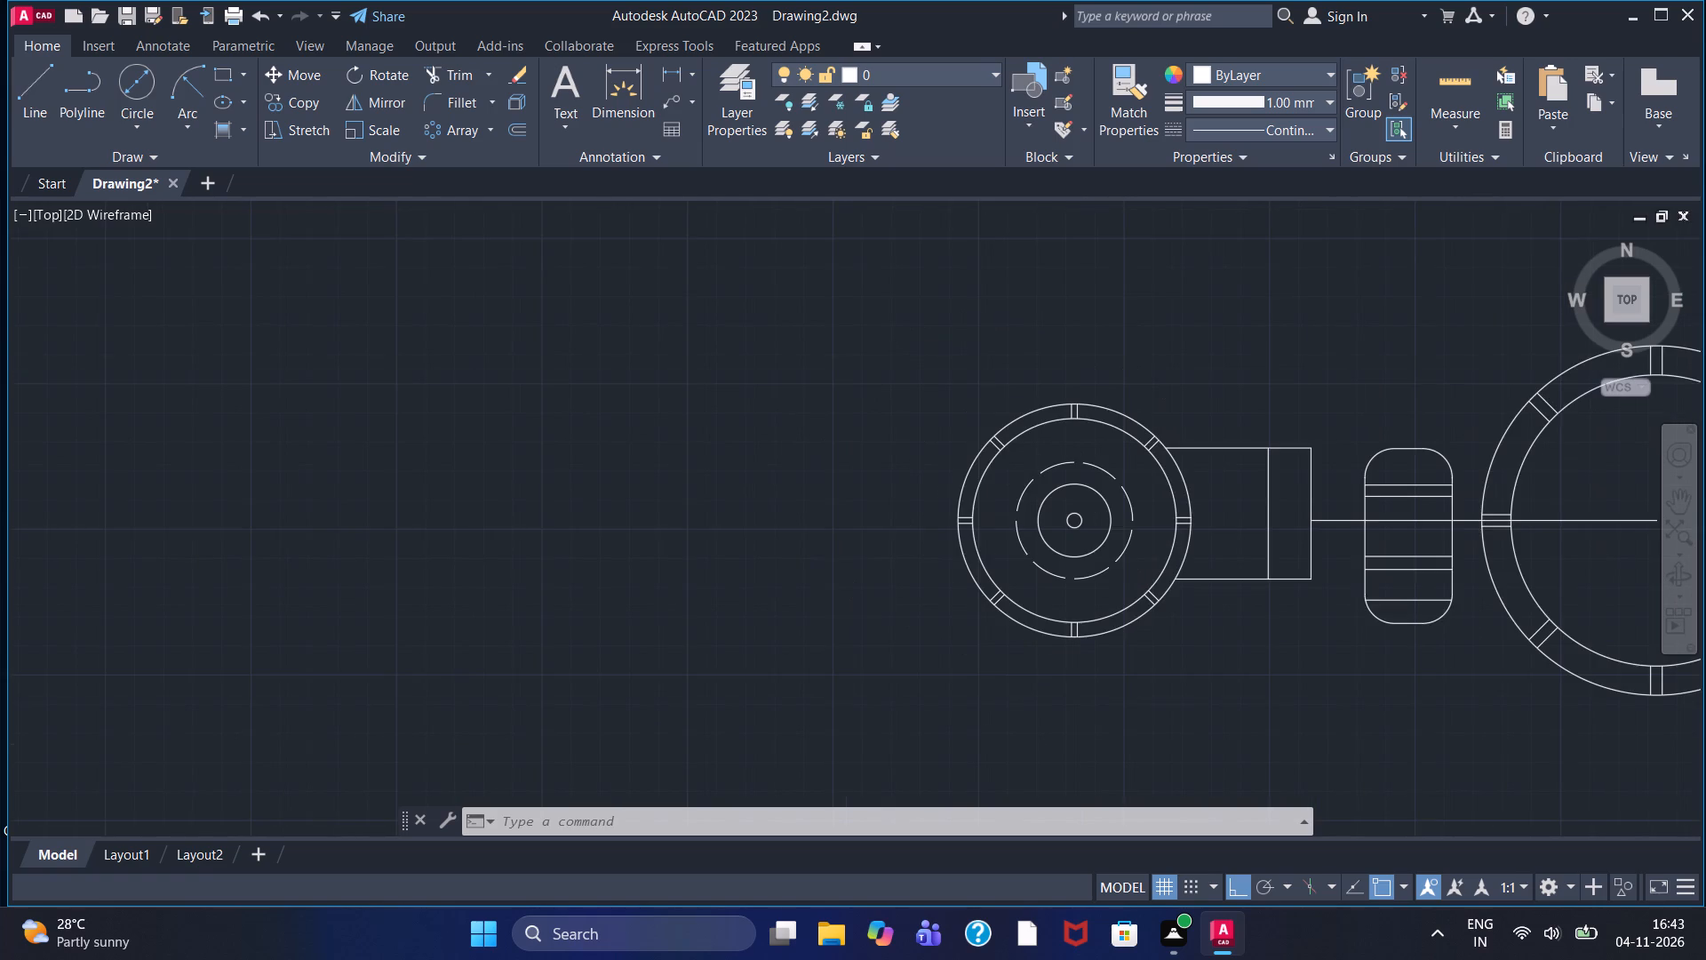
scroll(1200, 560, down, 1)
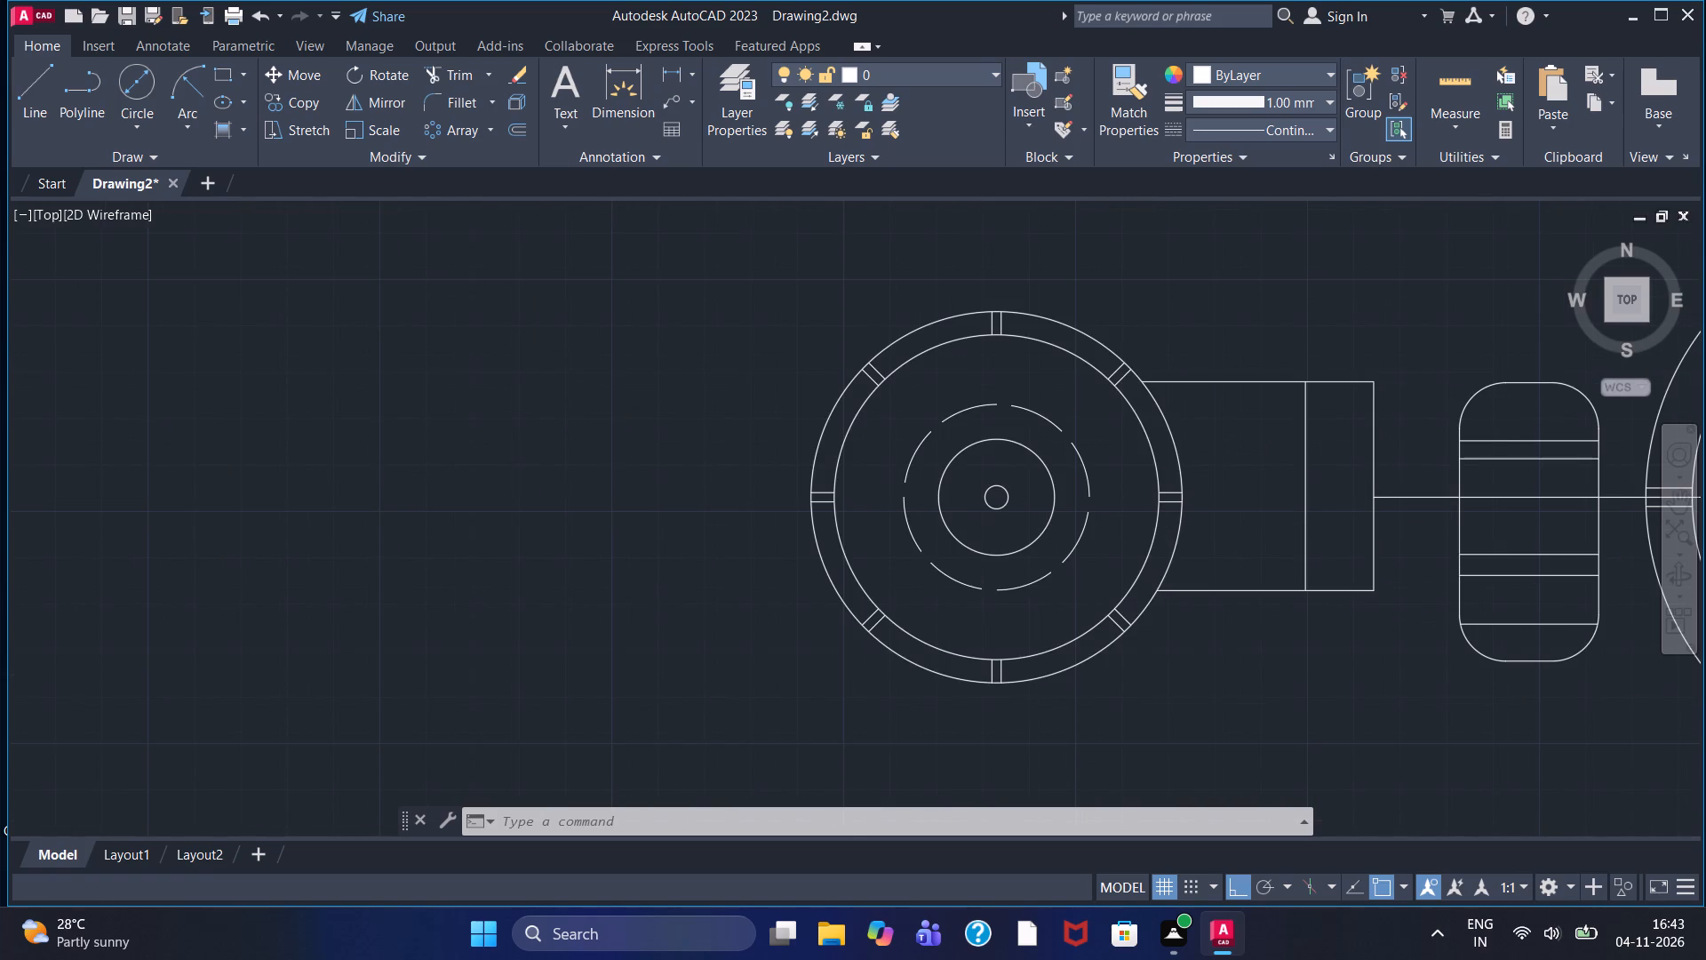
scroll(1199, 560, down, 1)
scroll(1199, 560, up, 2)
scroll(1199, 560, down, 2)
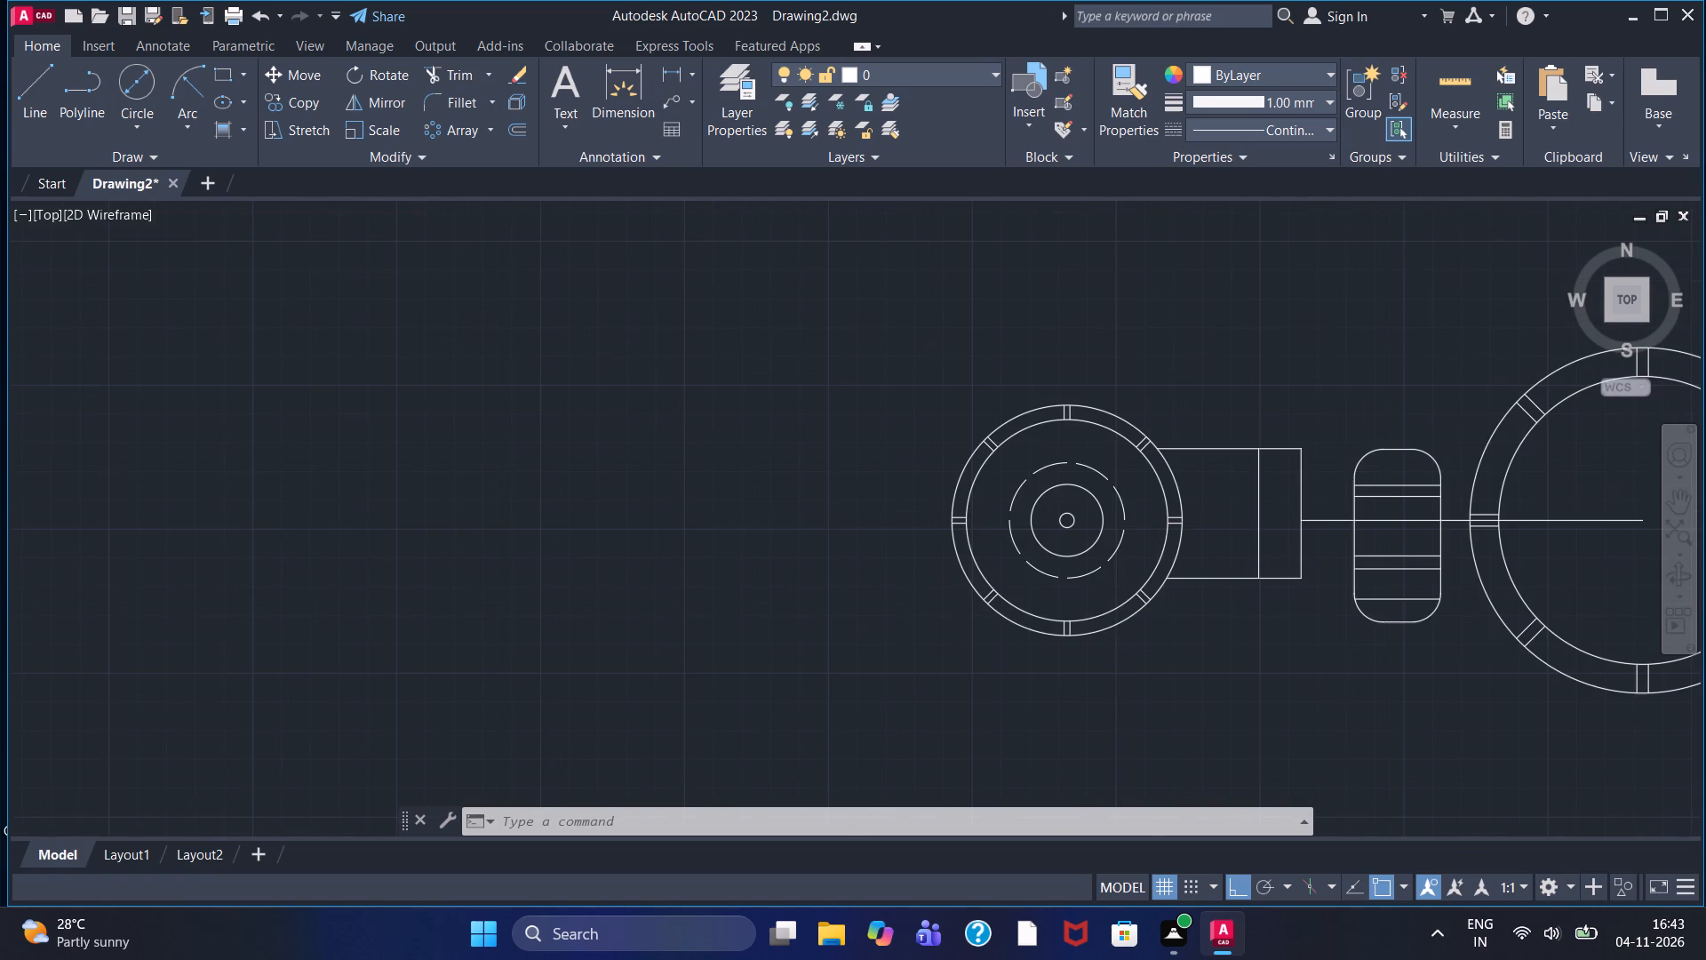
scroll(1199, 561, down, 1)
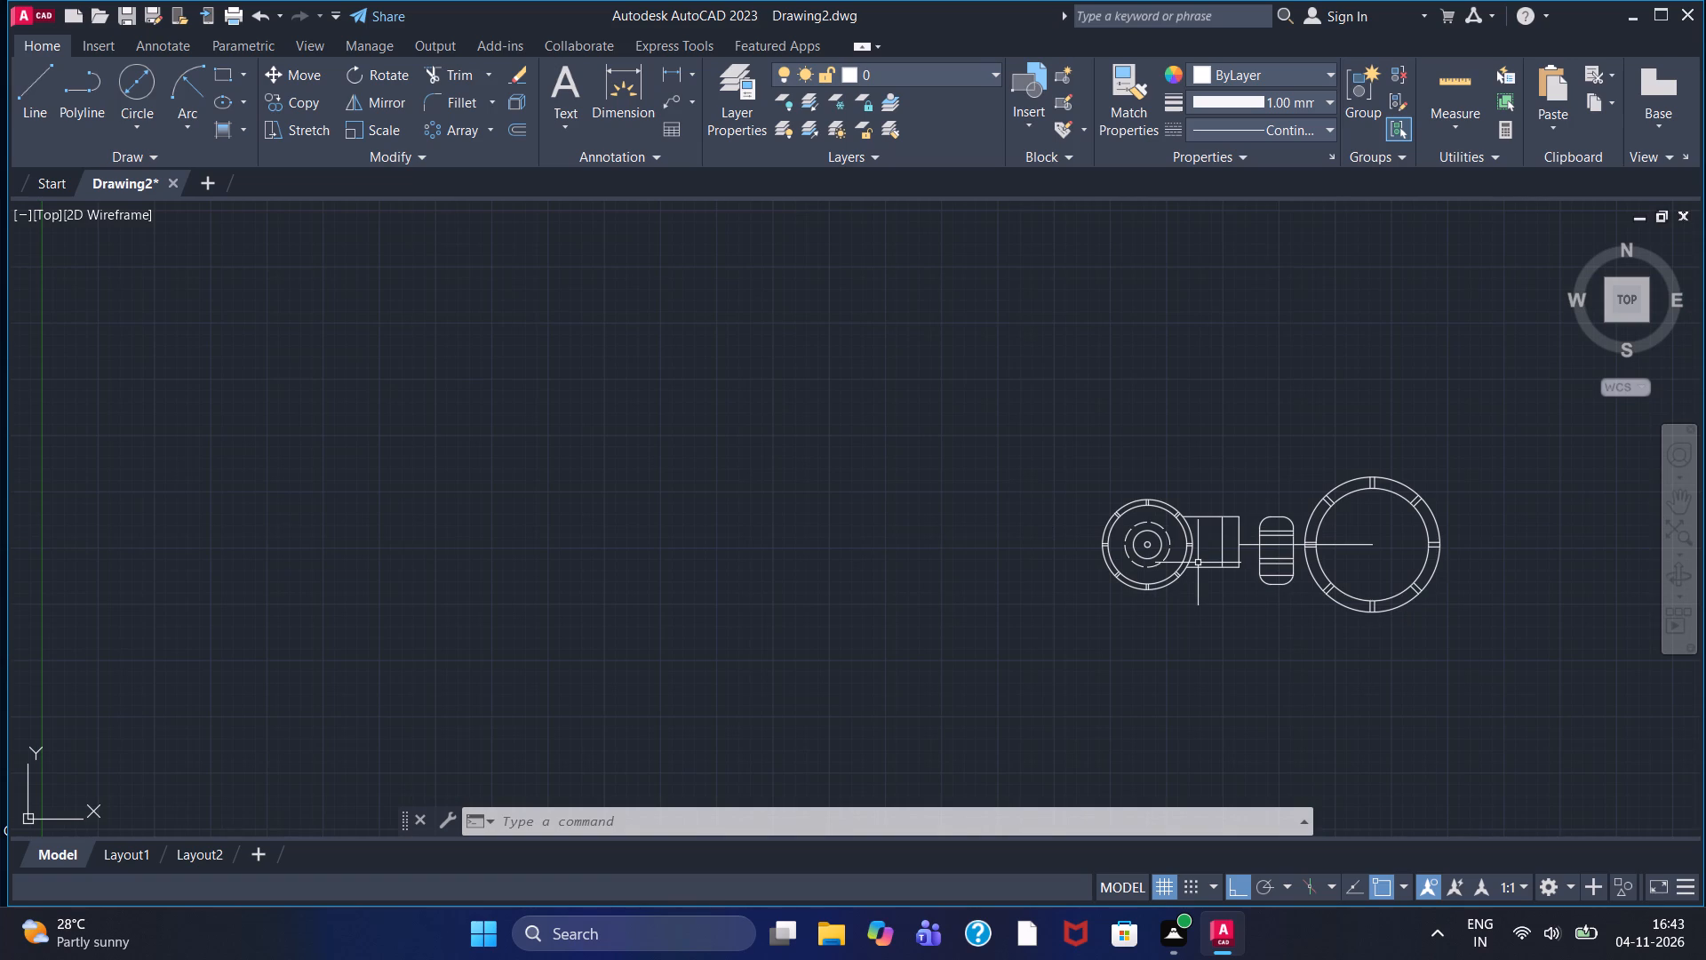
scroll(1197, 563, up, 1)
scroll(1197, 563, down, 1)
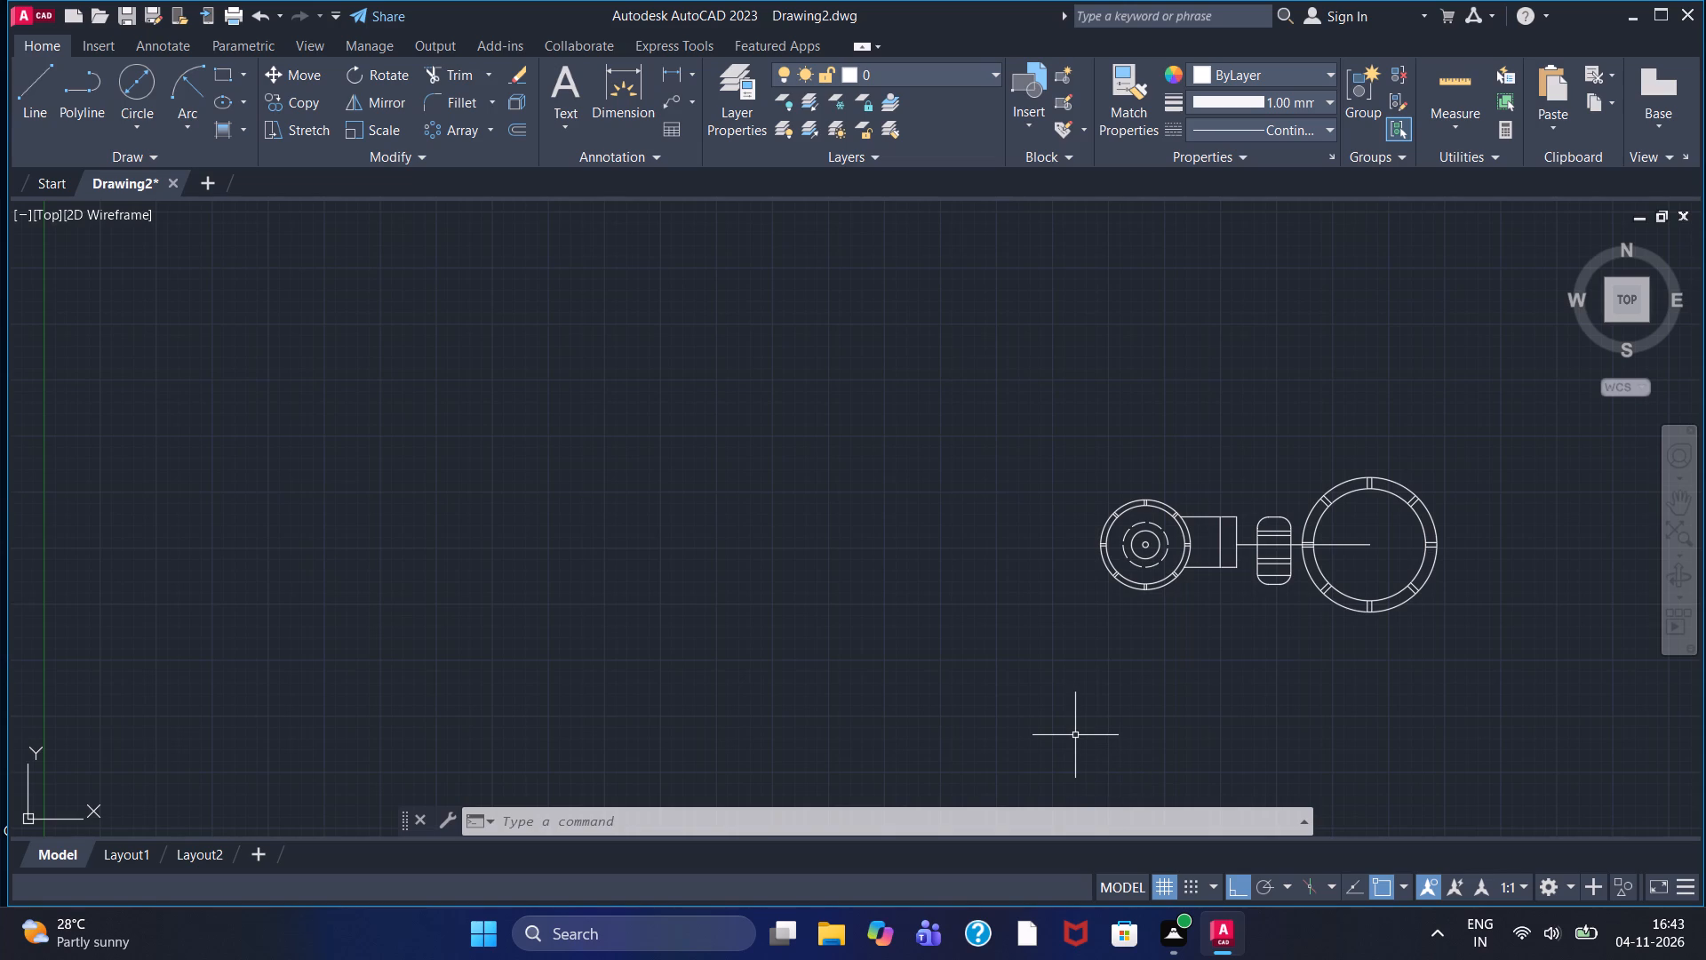
Trim away the horizontal connecting line across the large ring's band and inside the ring, leaving it ending at the outer circle.
scroll(1255, 662, up, 1)
middle_drag(1254, 655, 1105, 653)
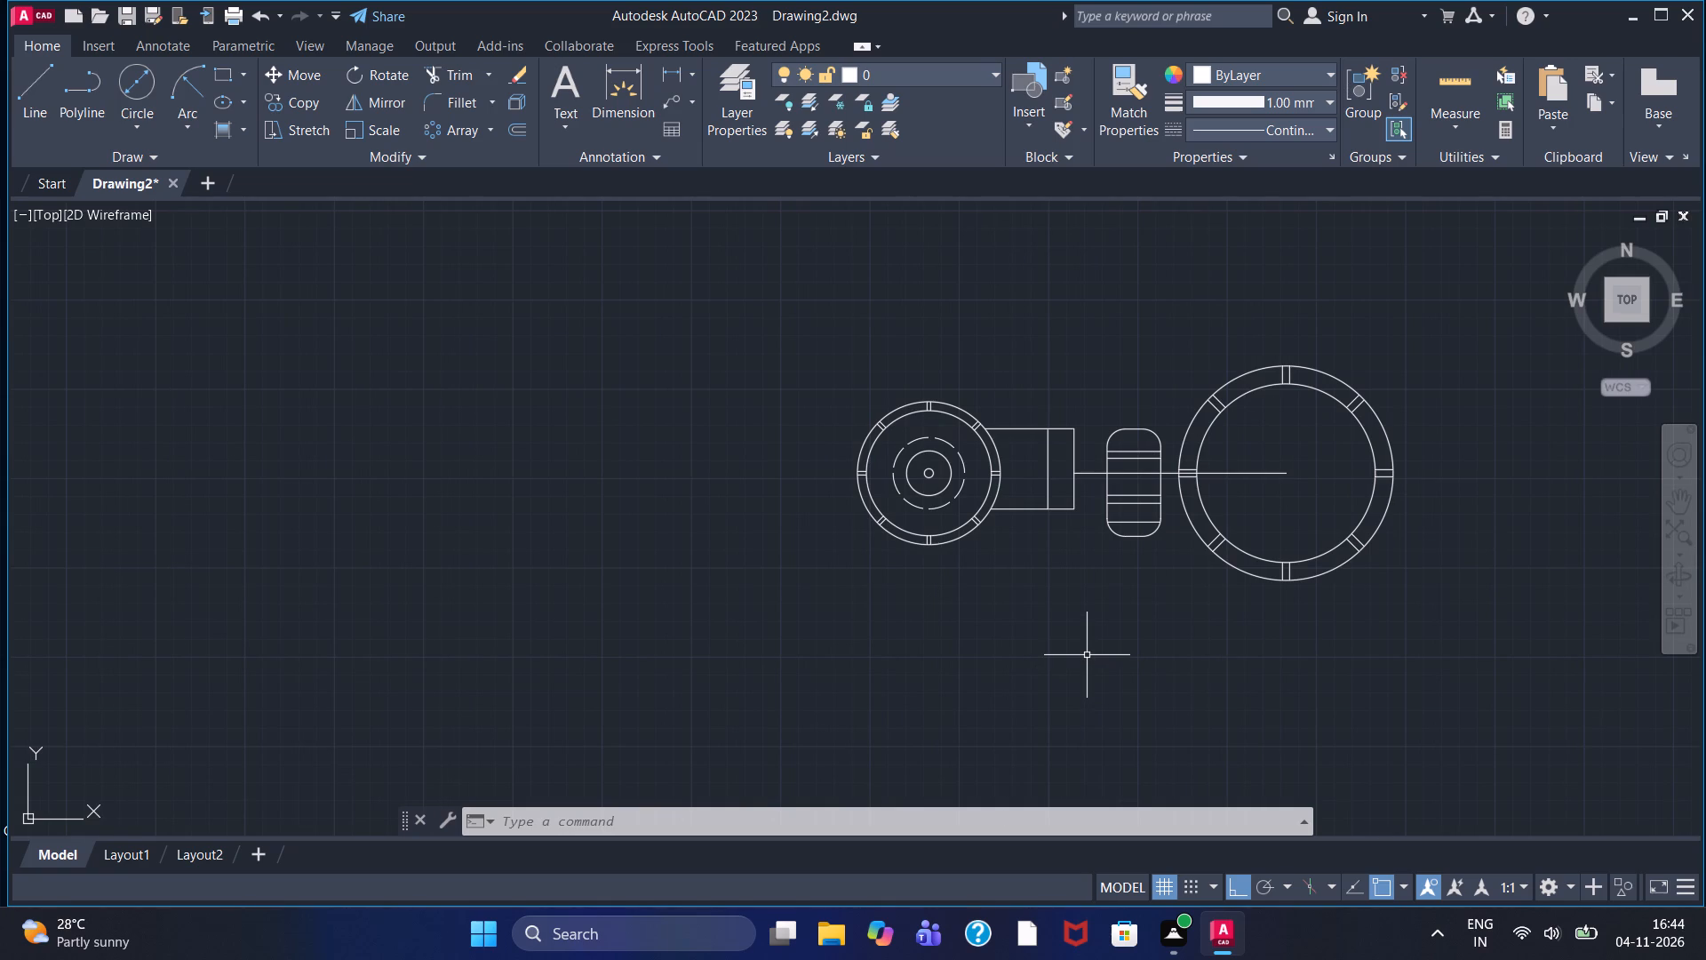
scroll(1085, 658, up, 1)
middle_drag(1128, 604, 1068, 643)
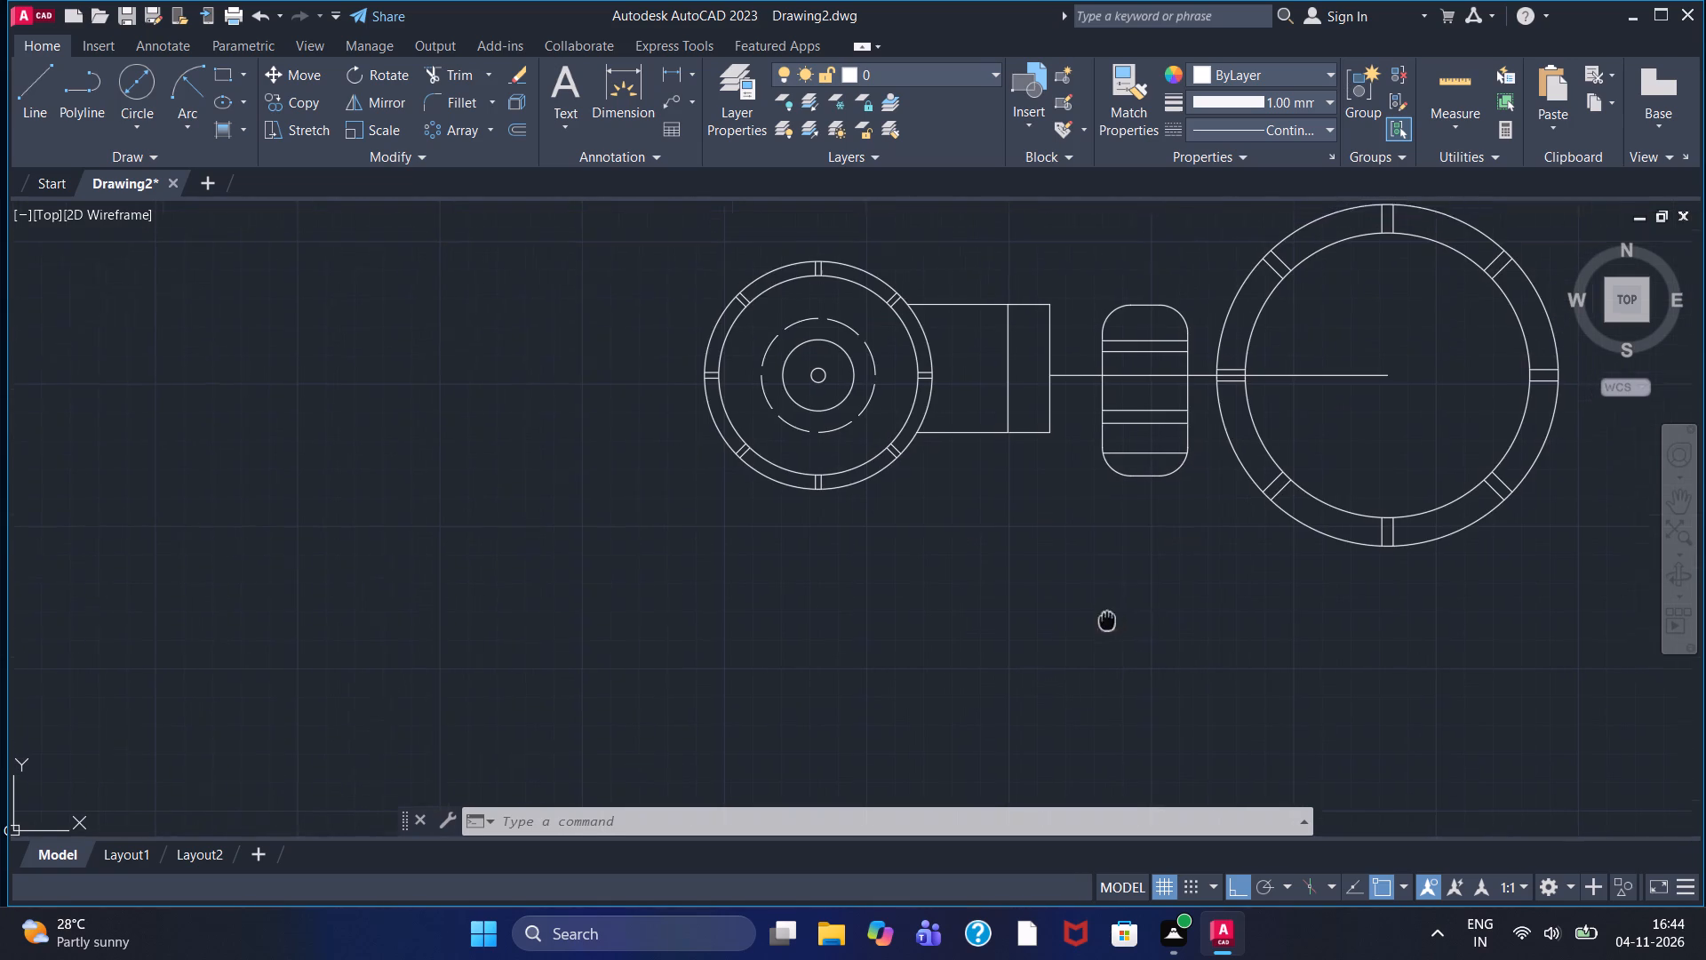
middle_drag(1068, 643, 905, 739)
scroll(981, 546, up, 2)
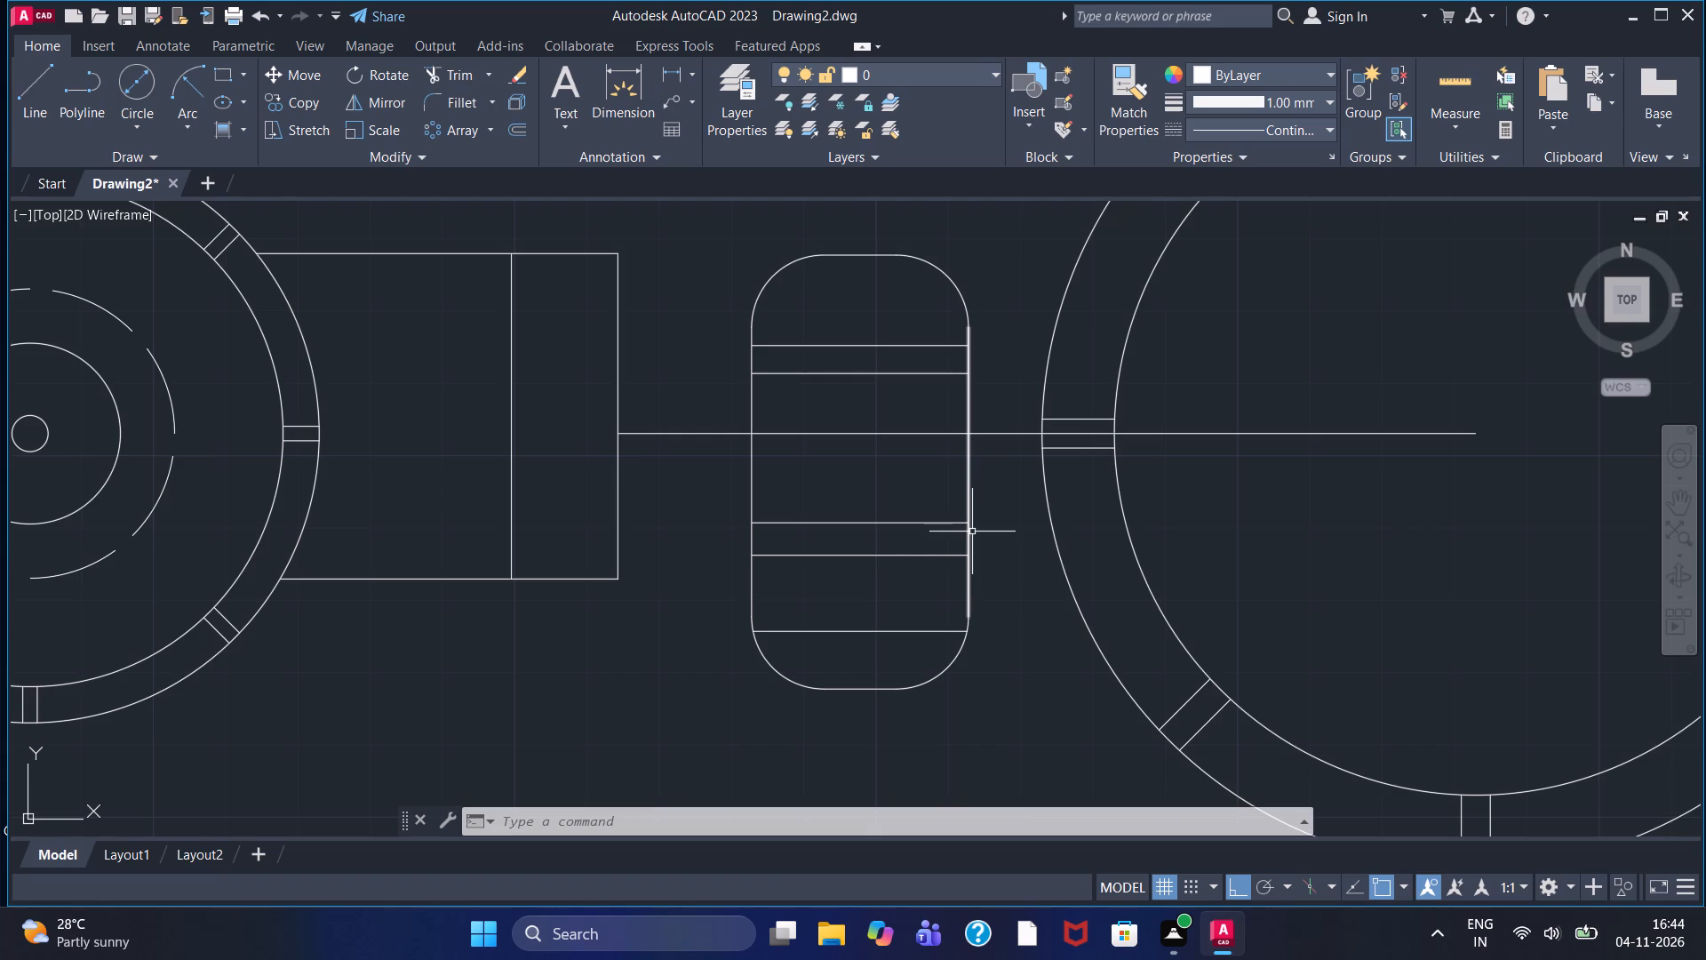
scroll(1029, 421, up, 1)
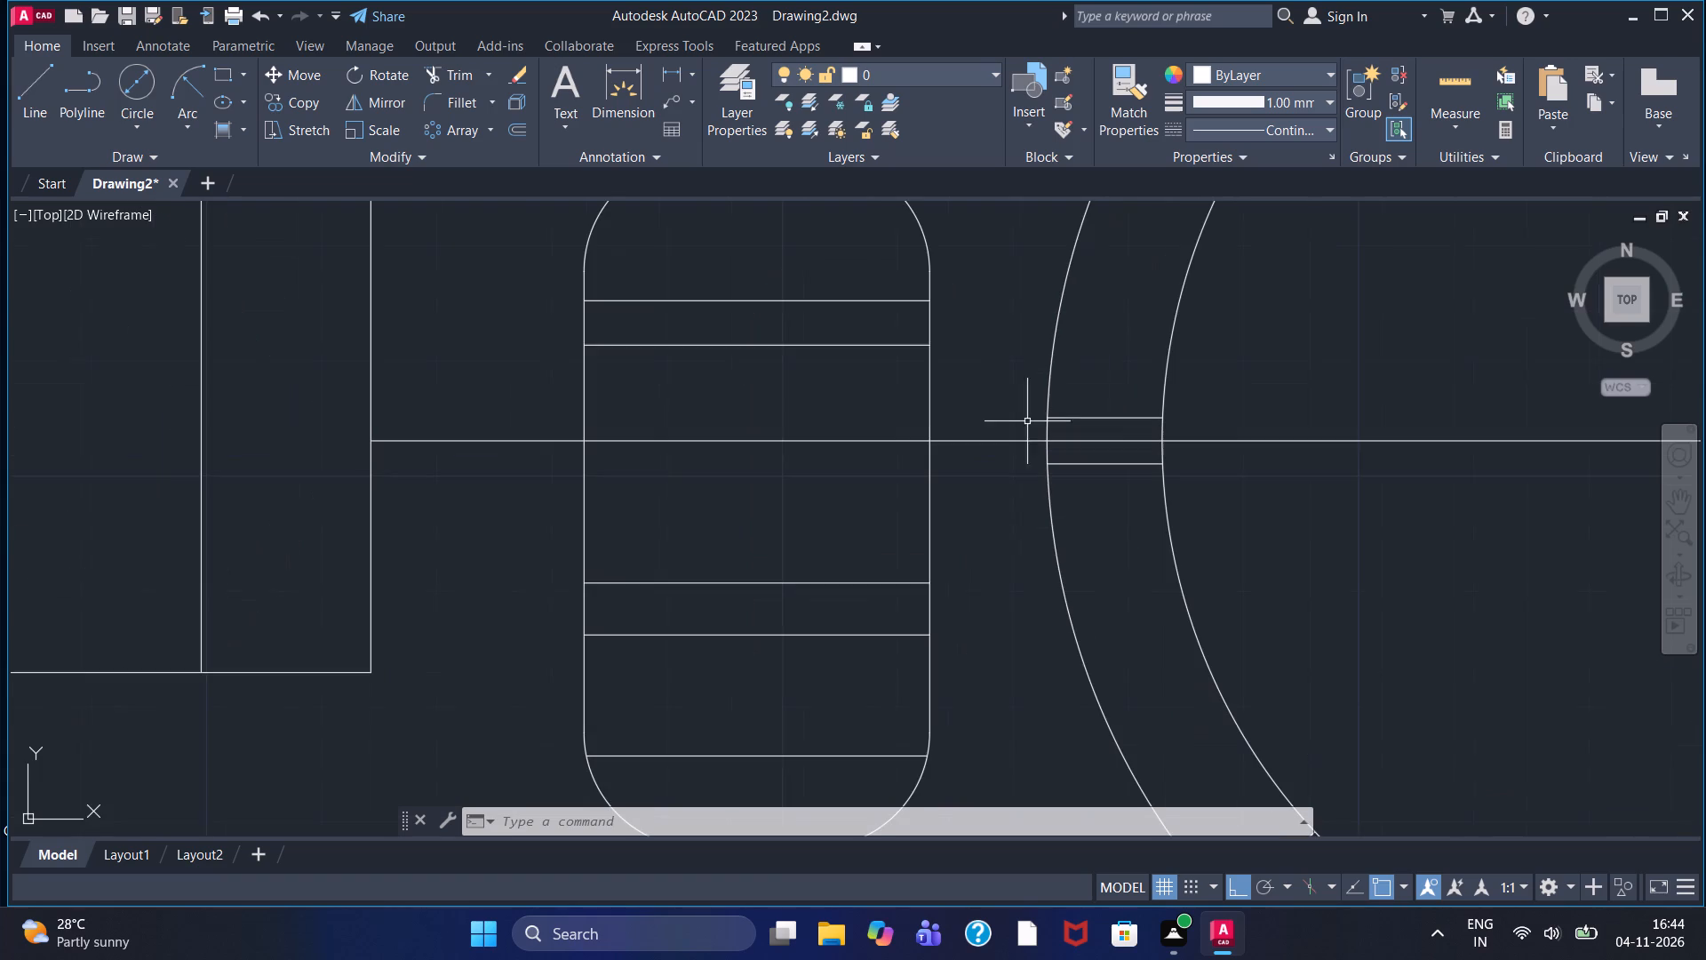
click(440, 78)
scroll(1042, 468, up, 1)
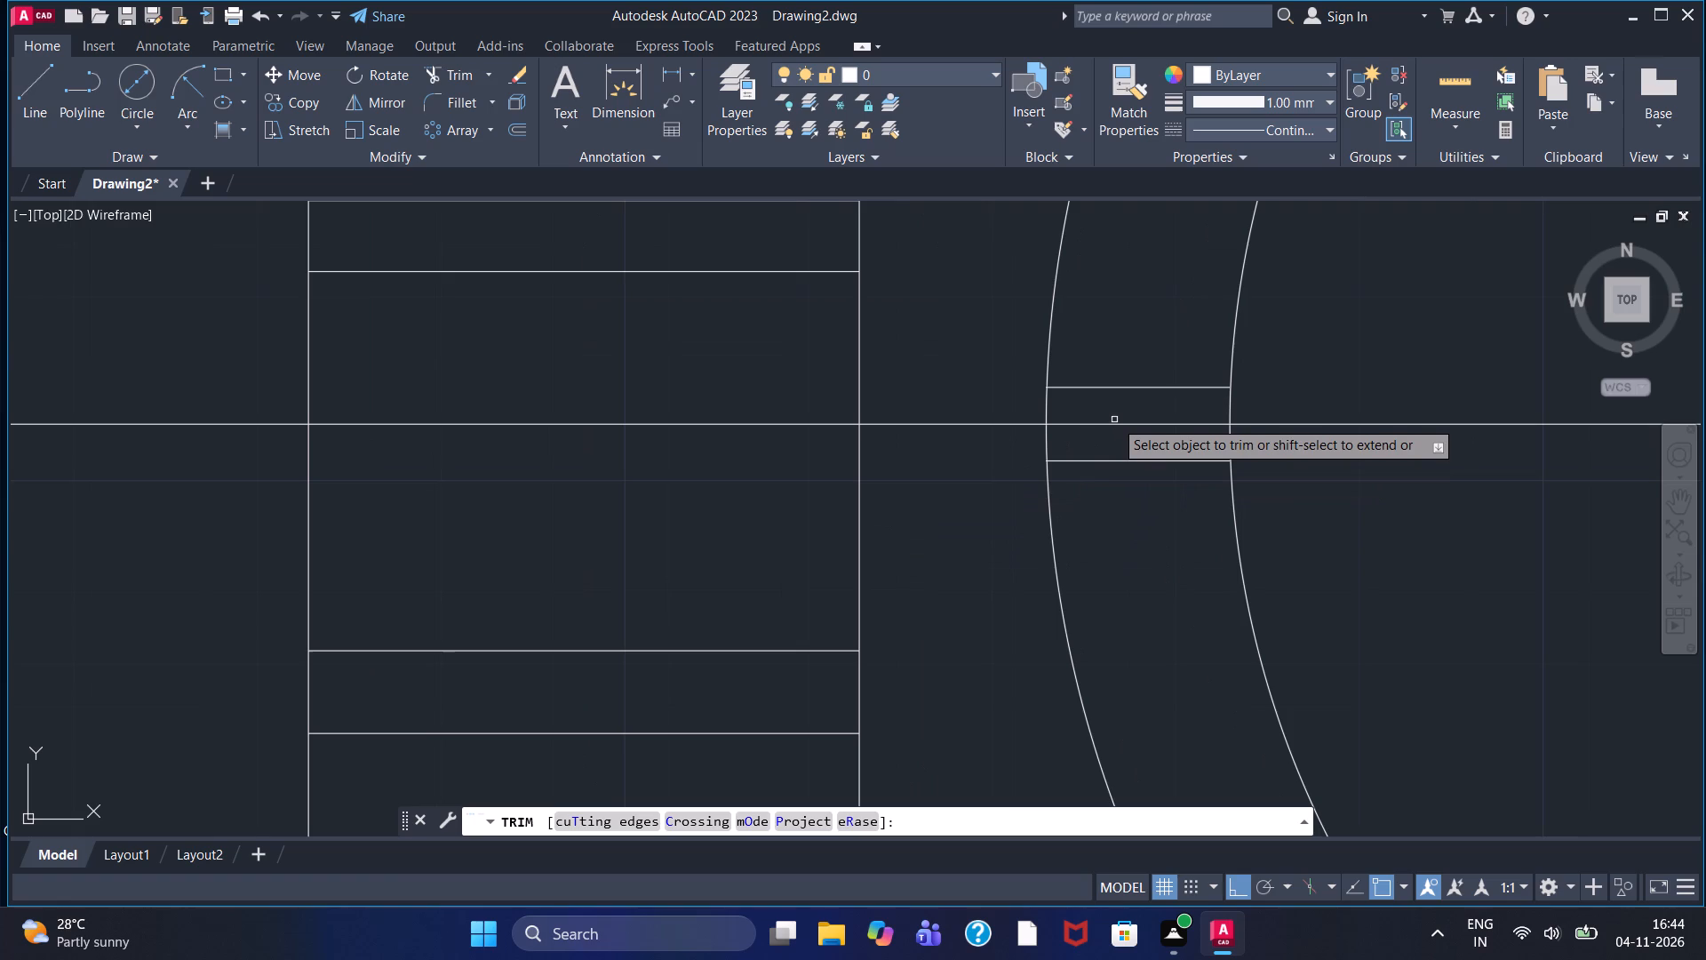
click(1119, 421)
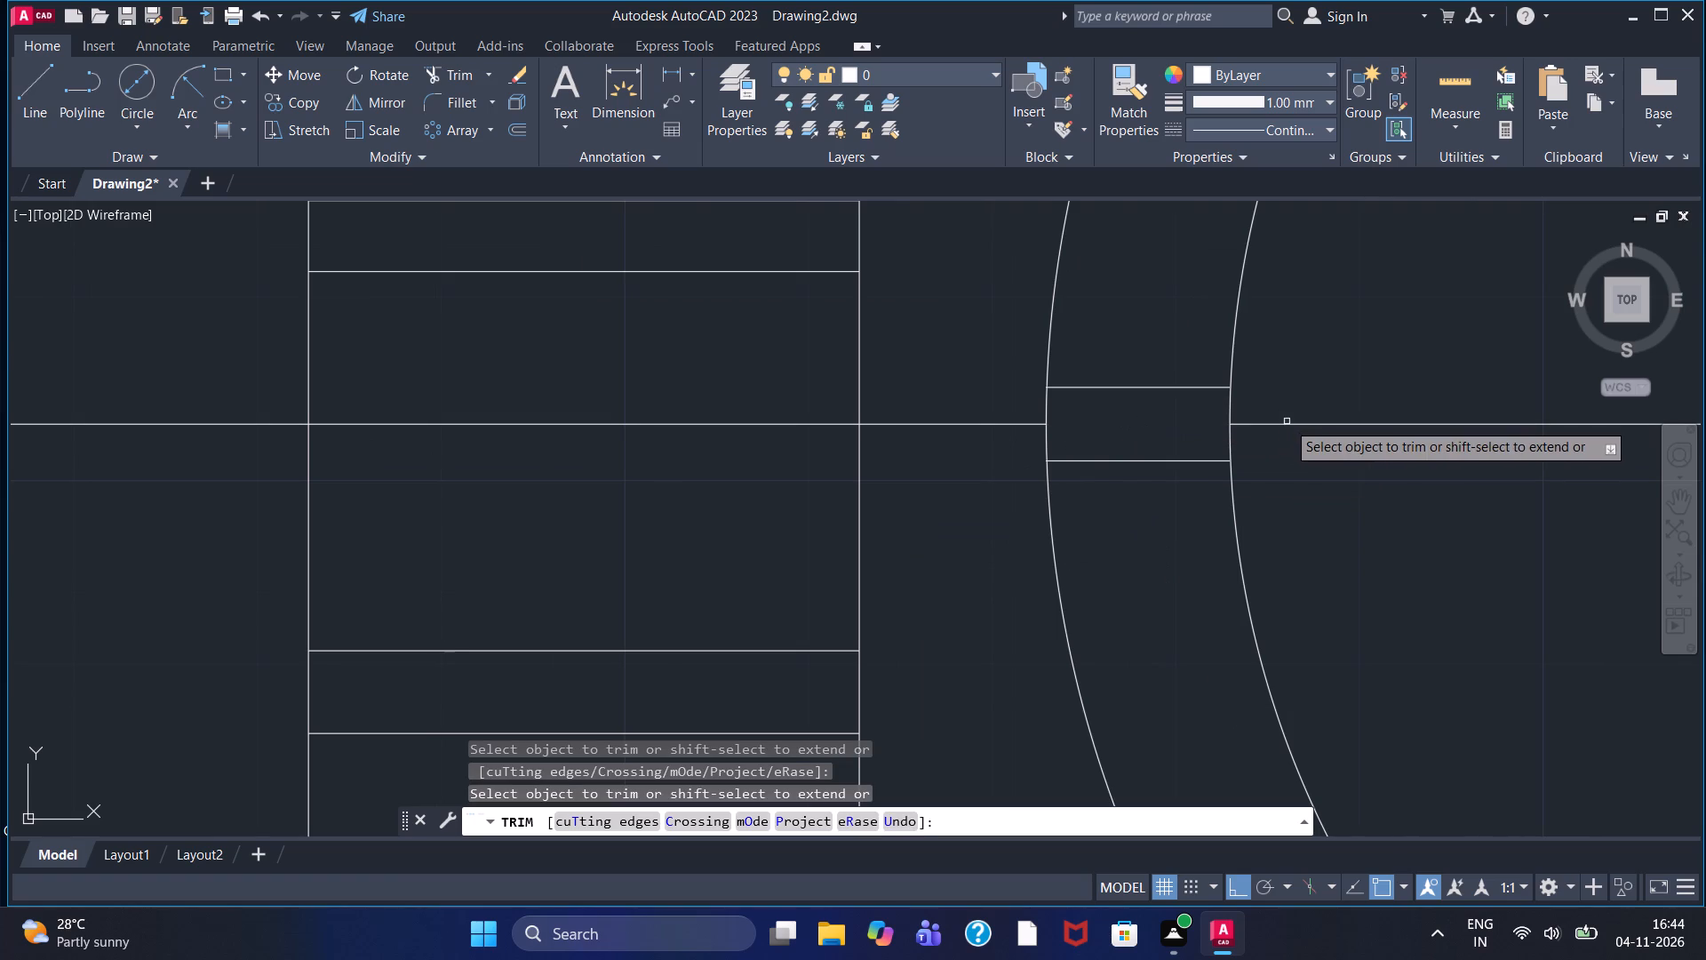
double_click(1287, 421)
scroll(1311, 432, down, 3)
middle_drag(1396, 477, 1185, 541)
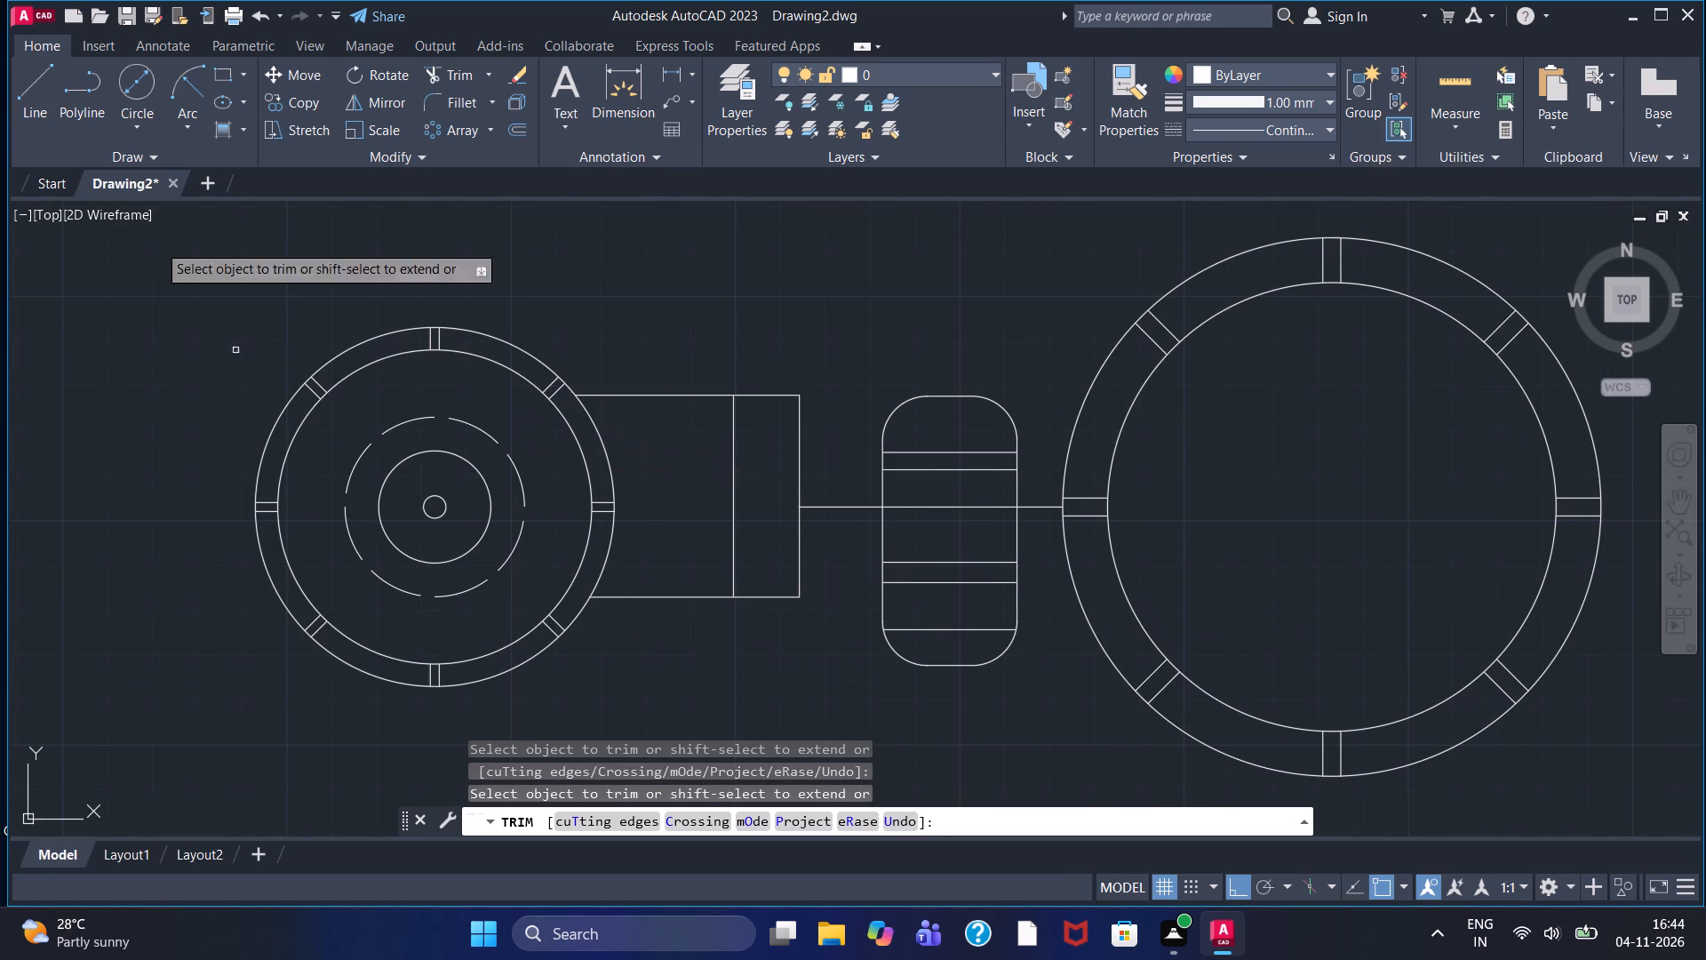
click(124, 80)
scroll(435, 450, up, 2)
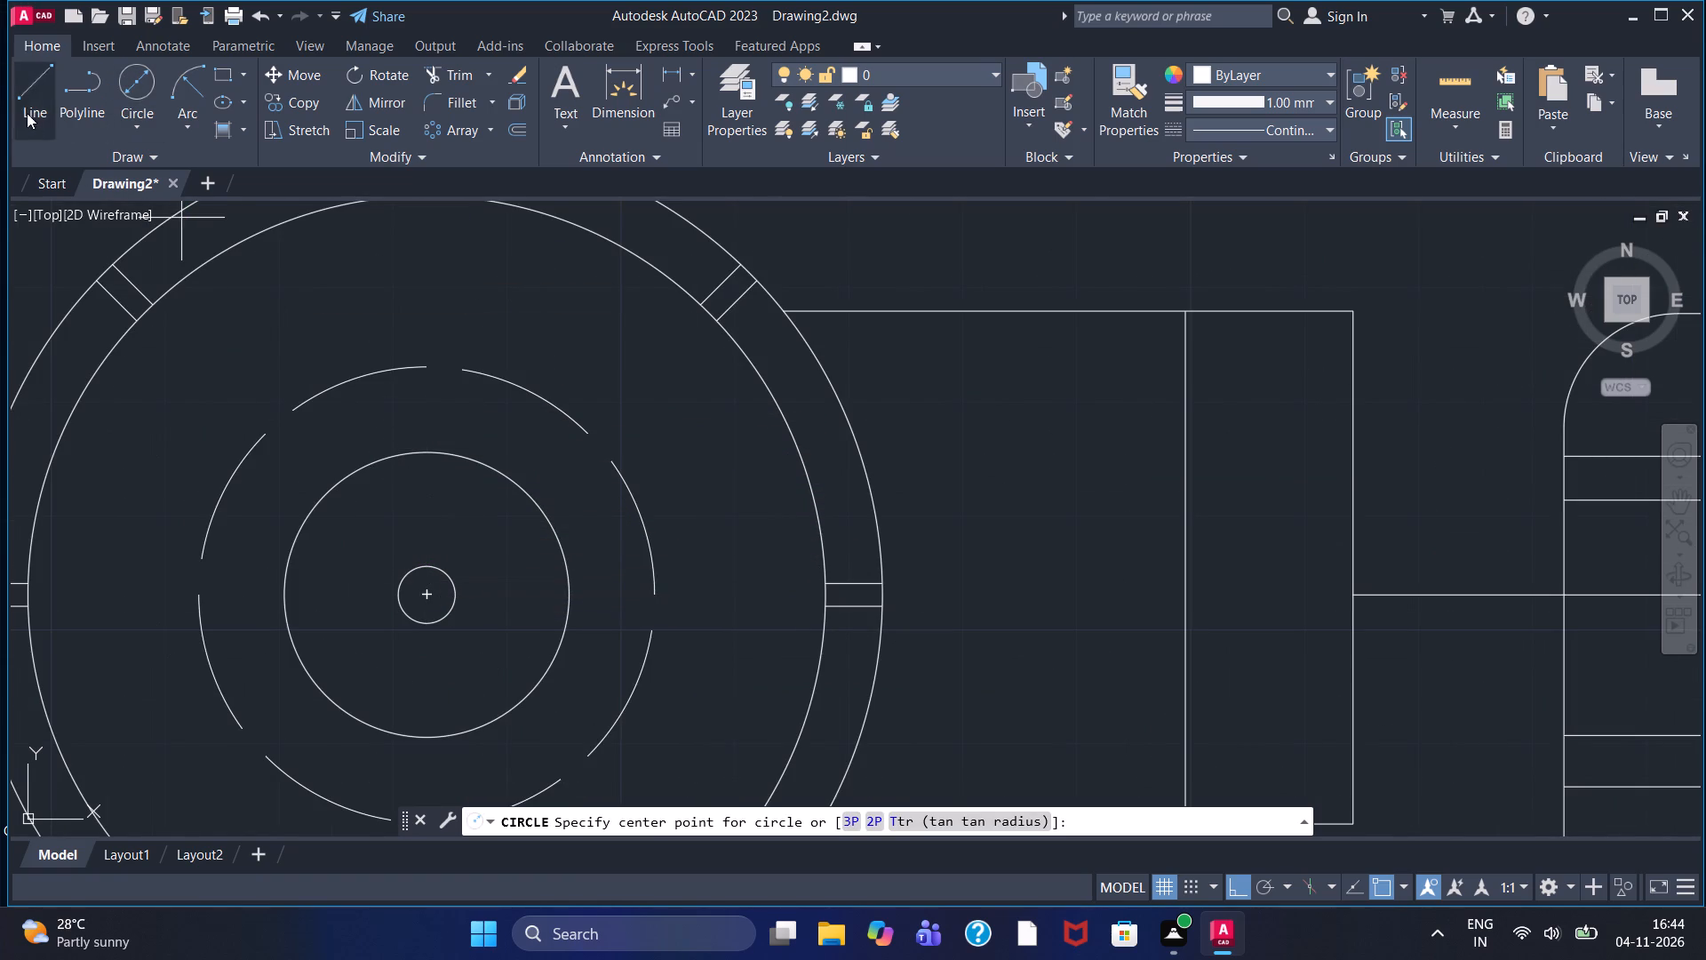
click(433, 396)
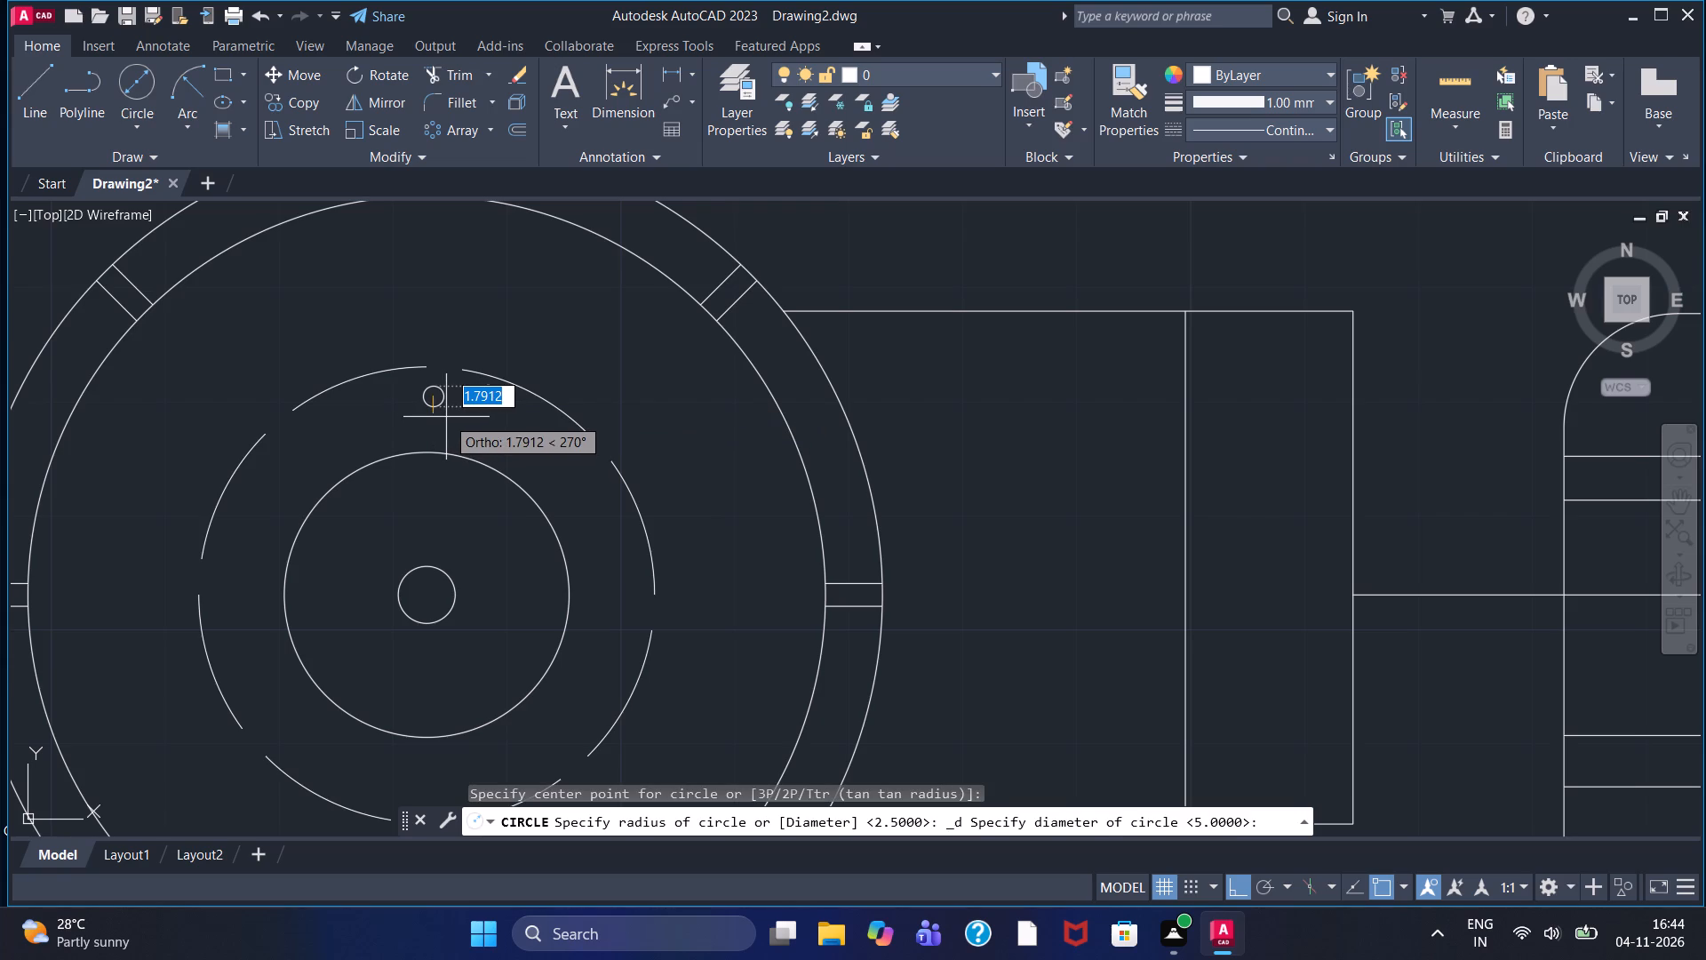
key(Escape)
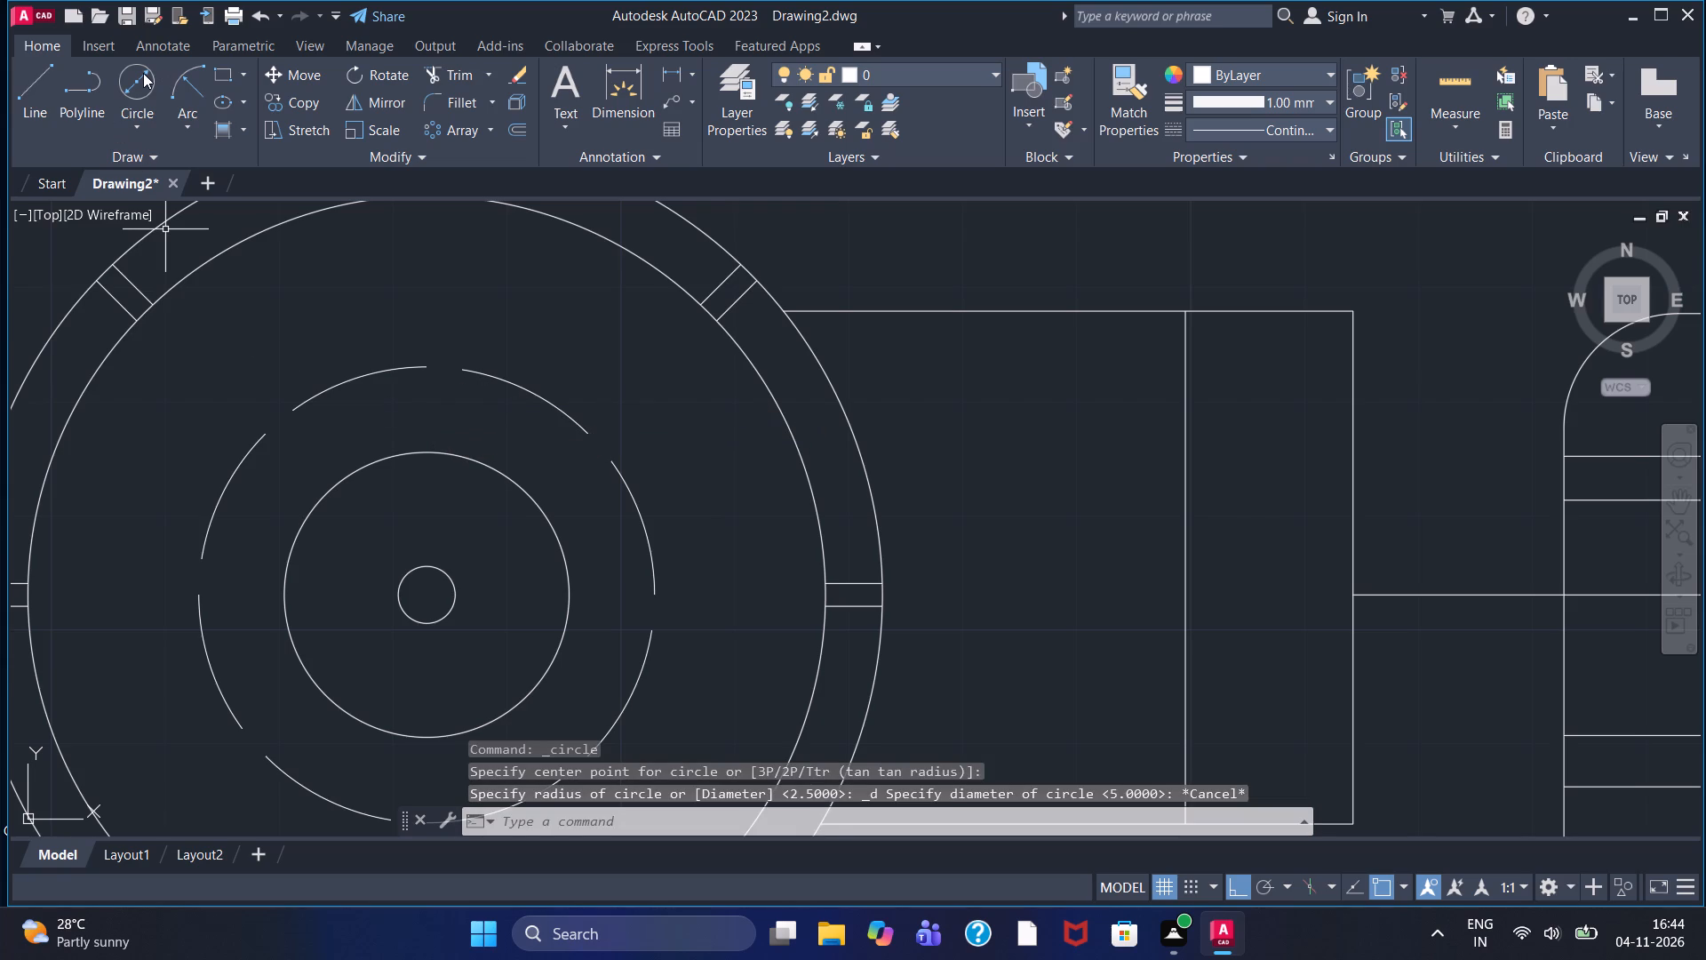
Draw a circle of diameter 3 directly above the small ring's centre, between the diameter 25 circle and the dashed circle.
click(143, 73)
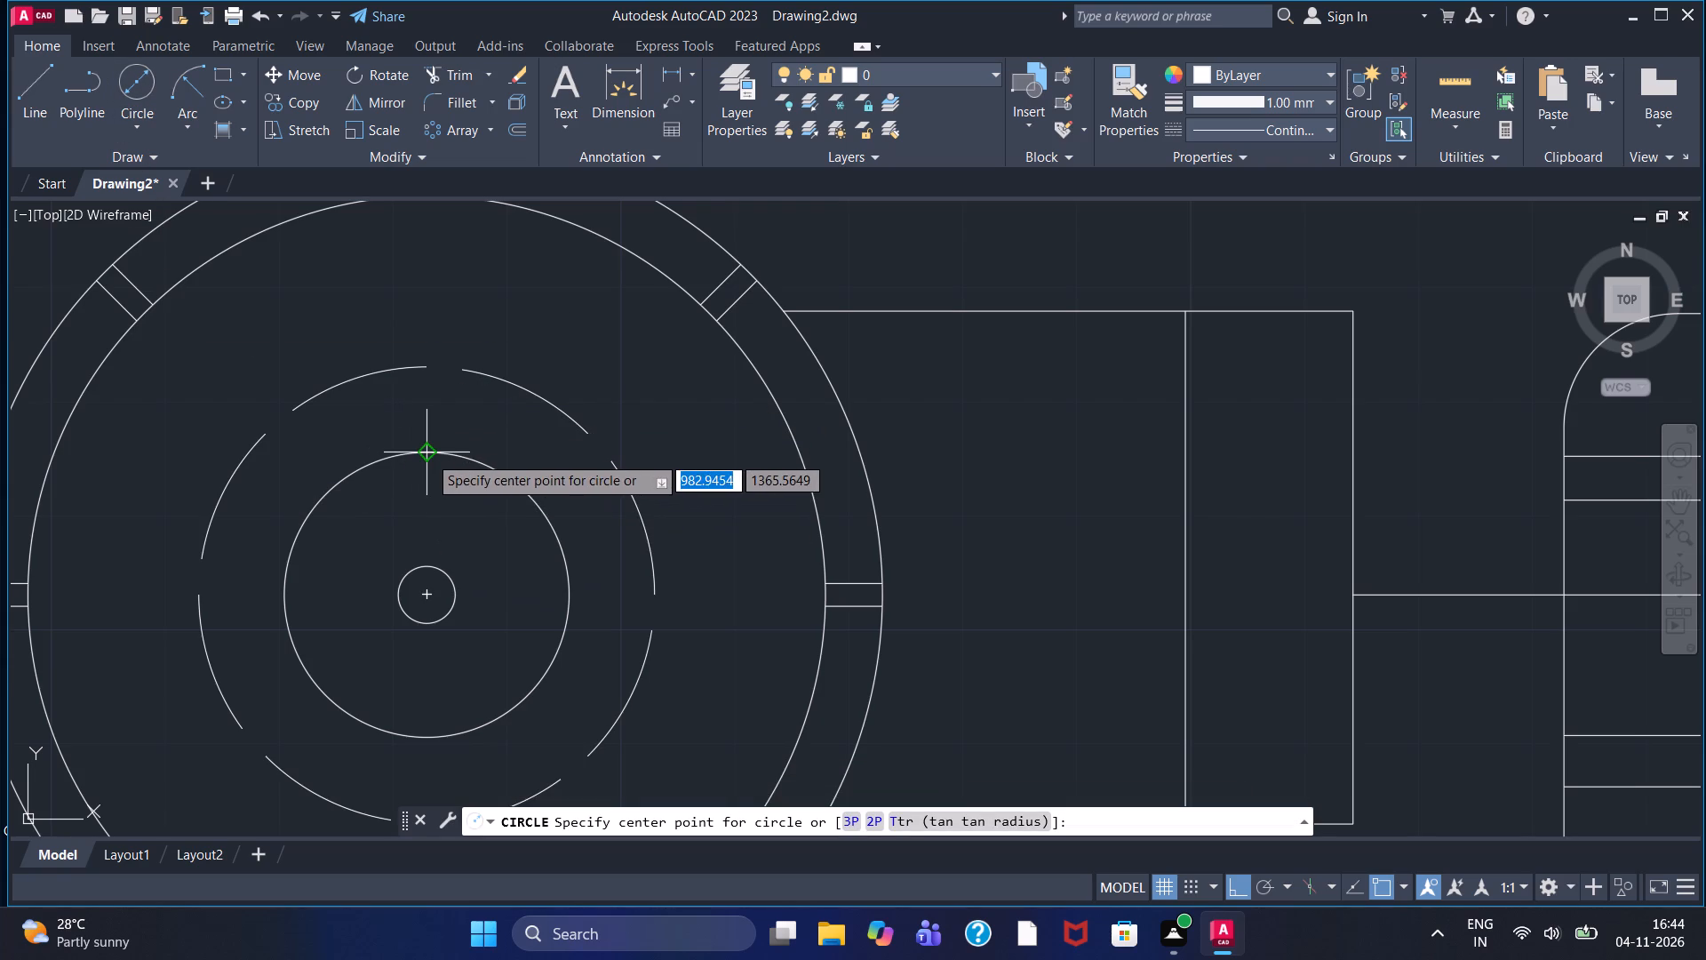
click(426, 415)
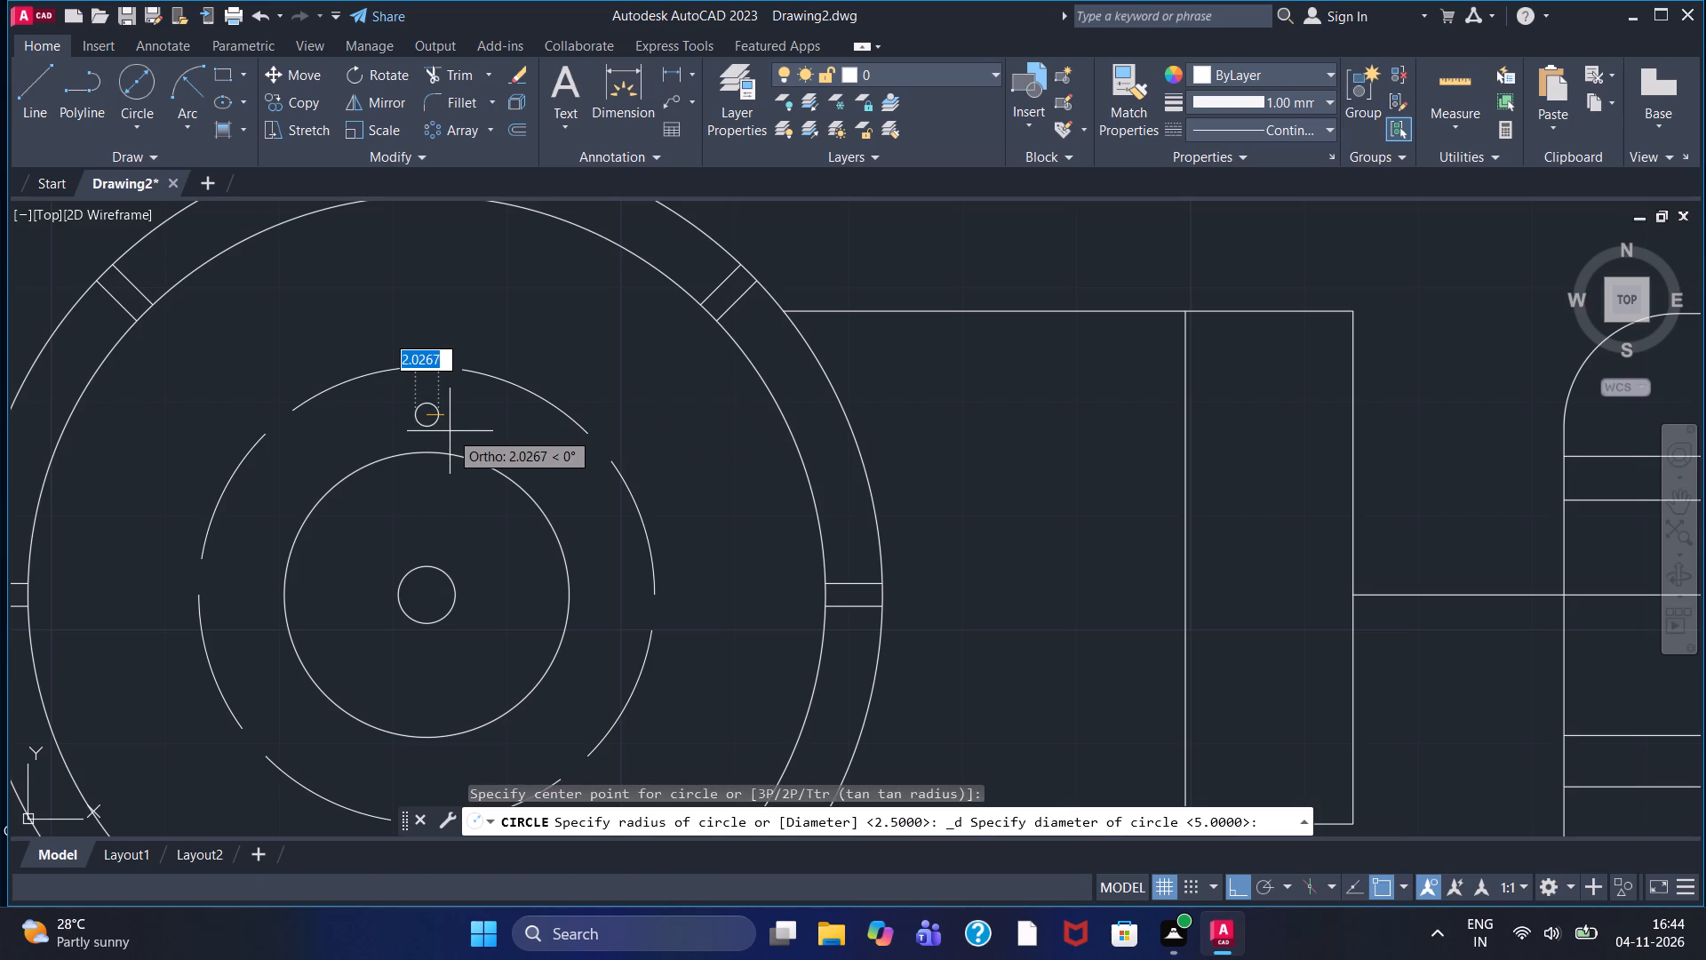
key(3)
key(Return)
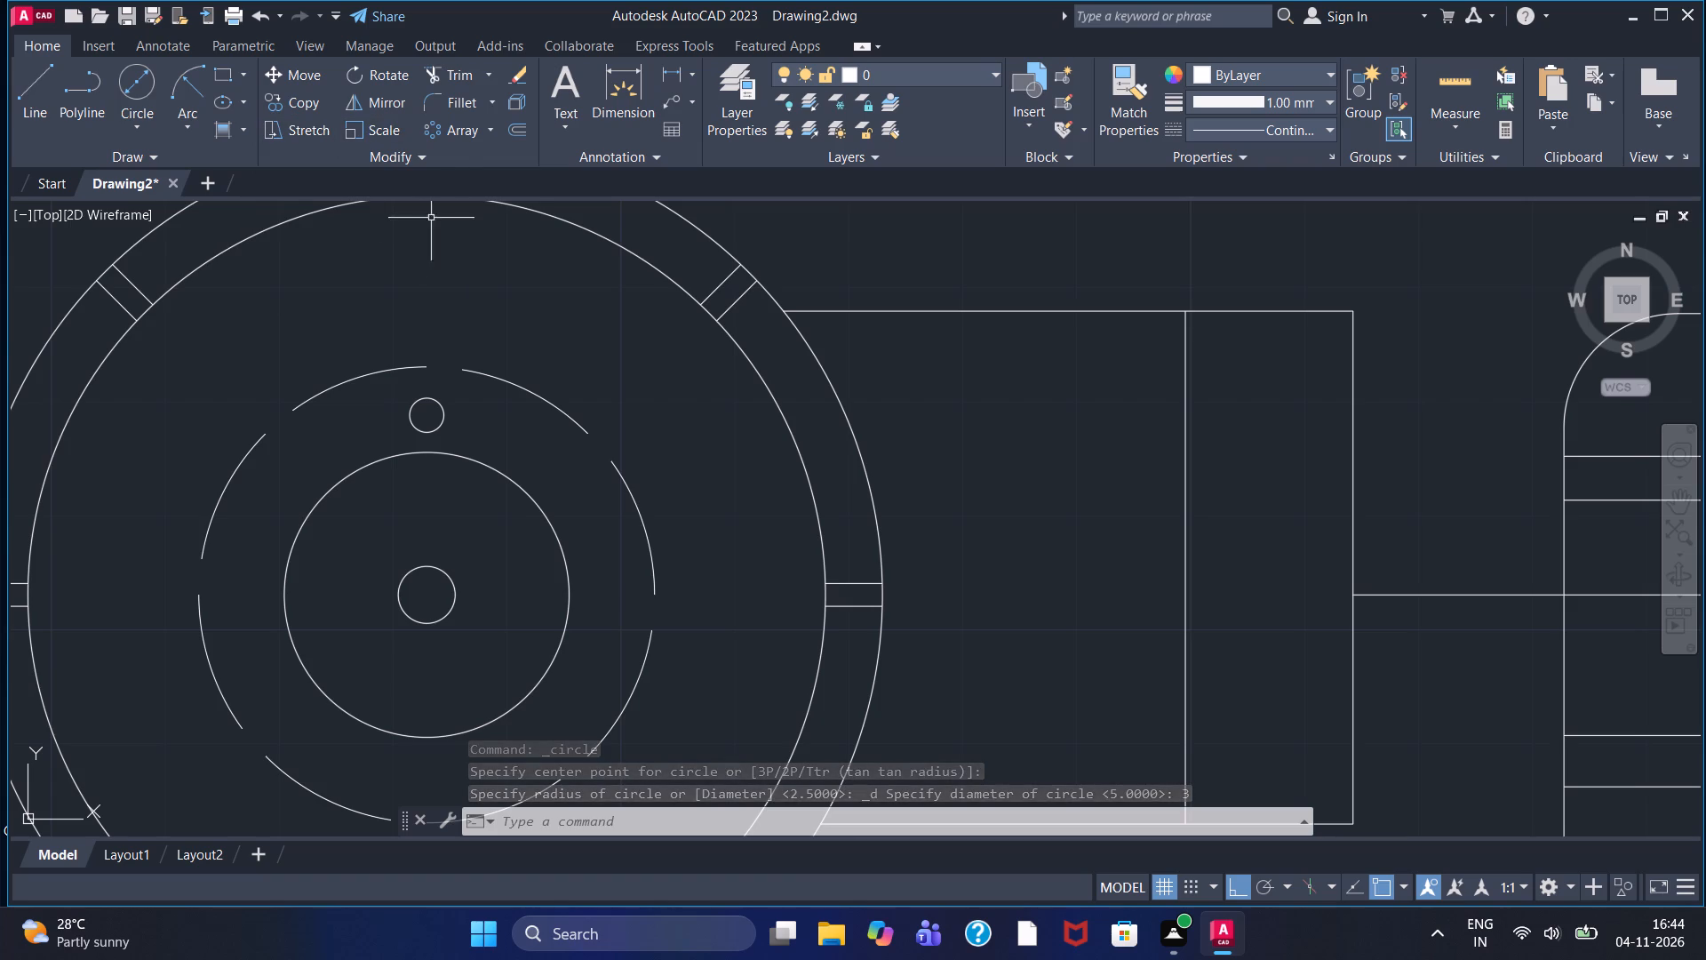
Create a polar array of the diameter 3 circle around the small ring's centre with 6 items over 360 degrees.
click(450, 127)
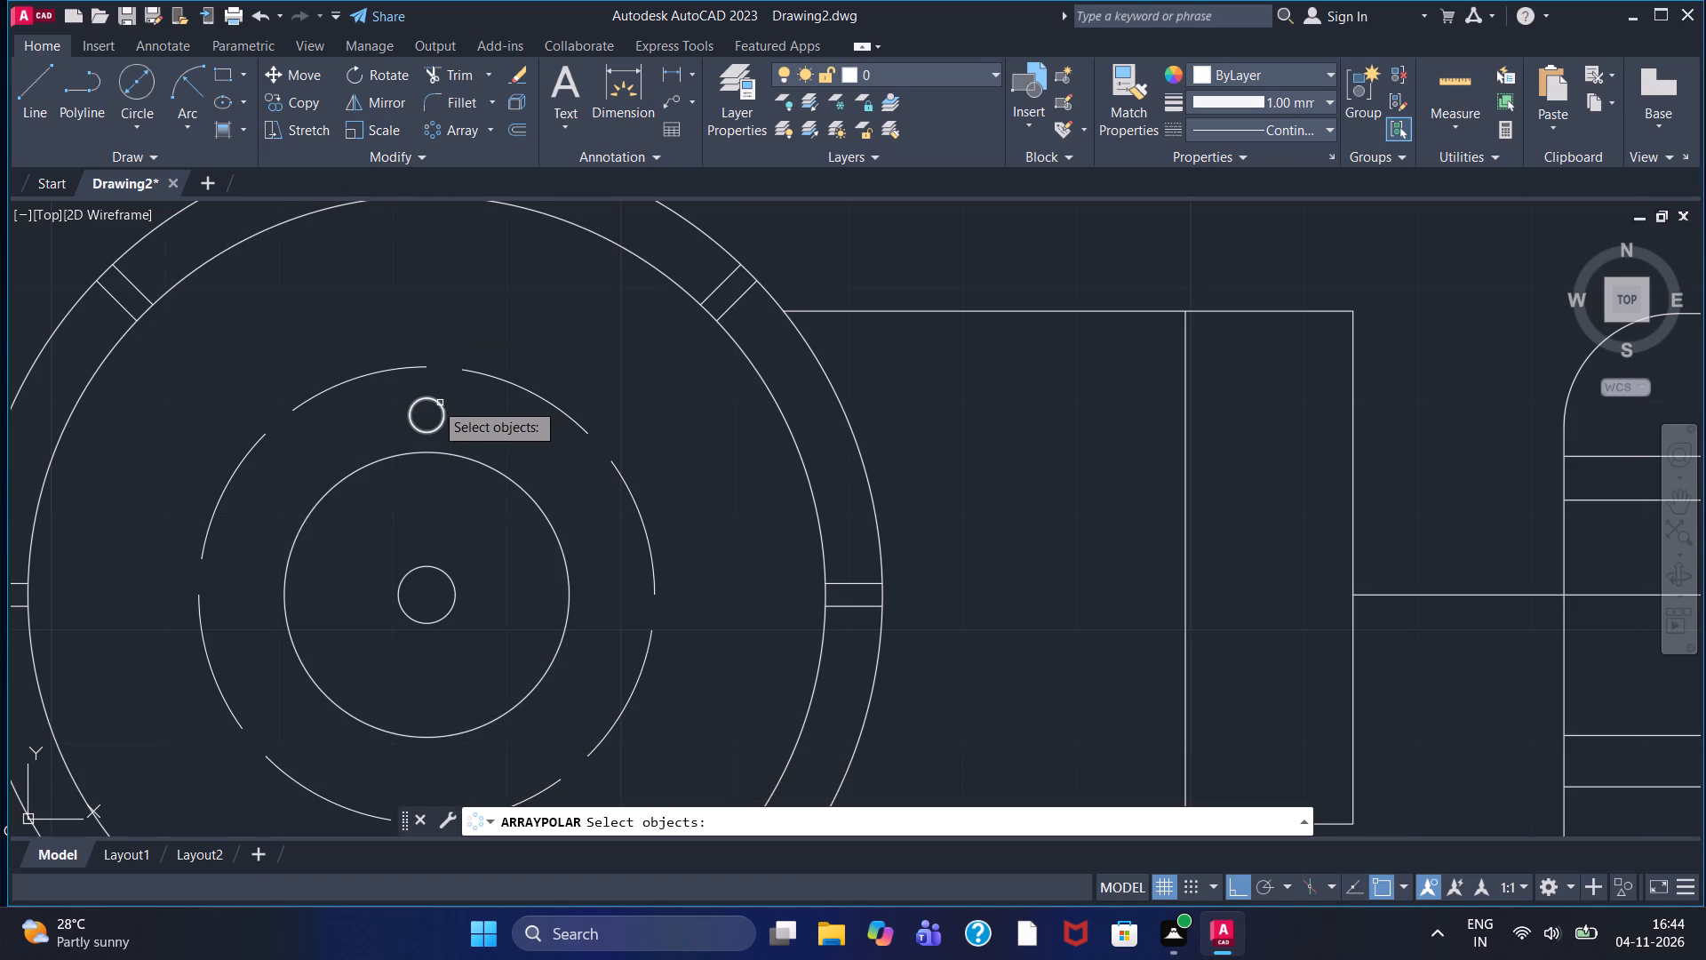
click(434, 402)
key(Return)
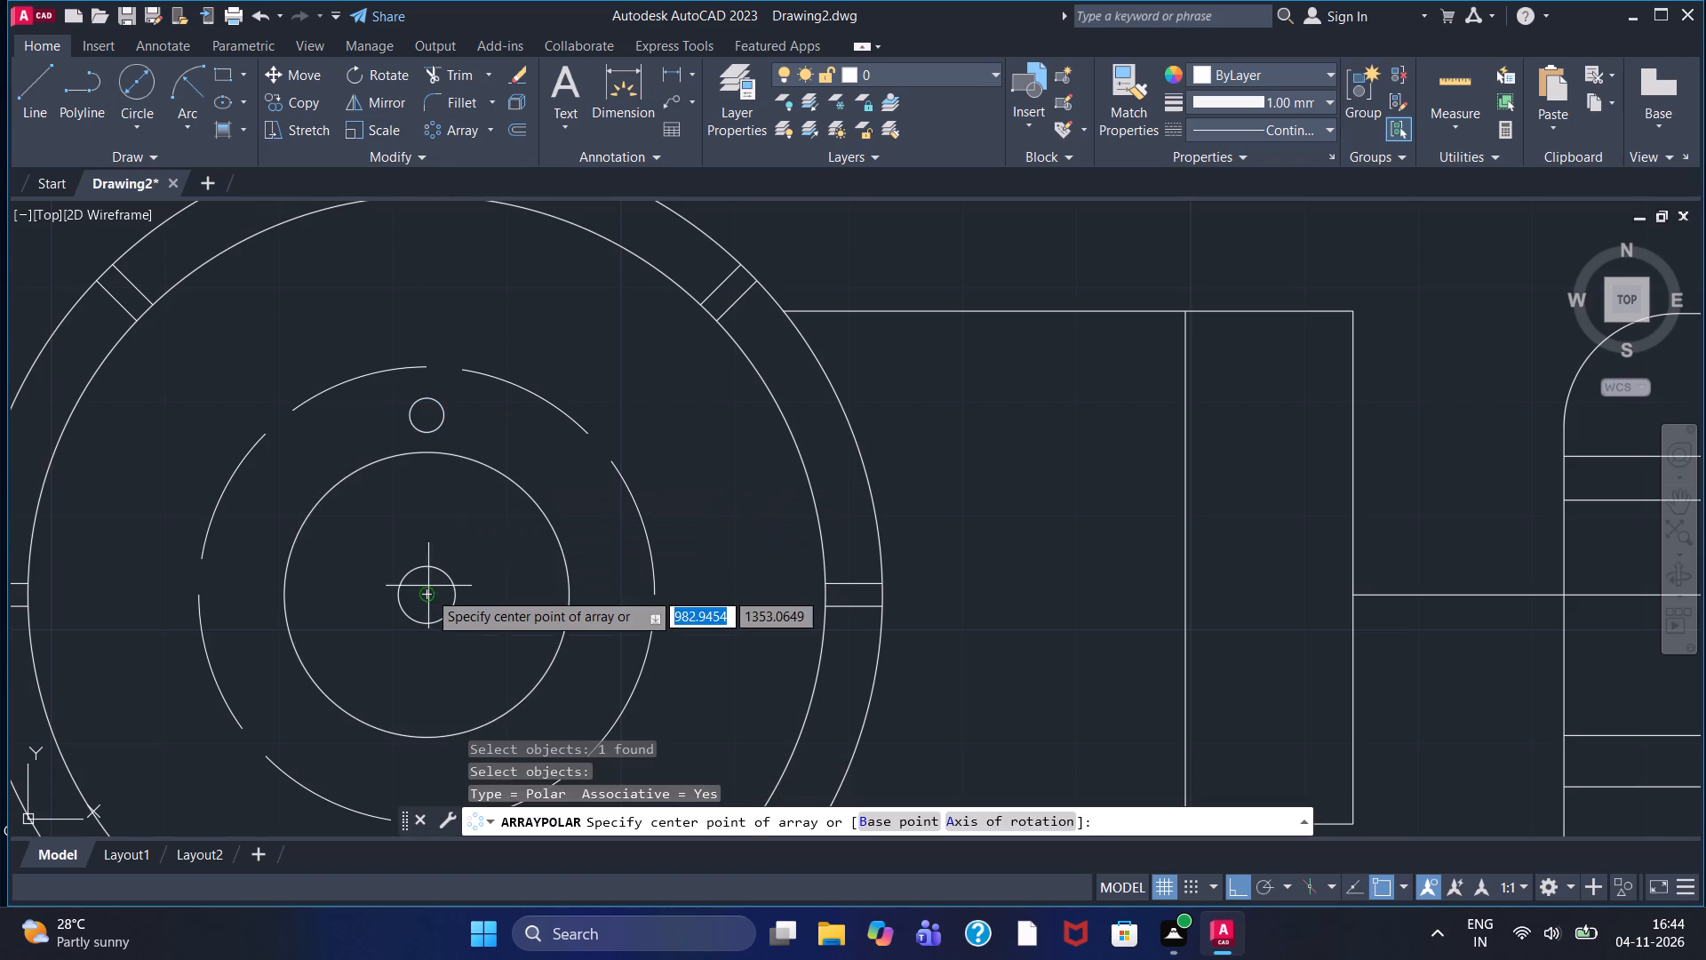
click(428, 591)
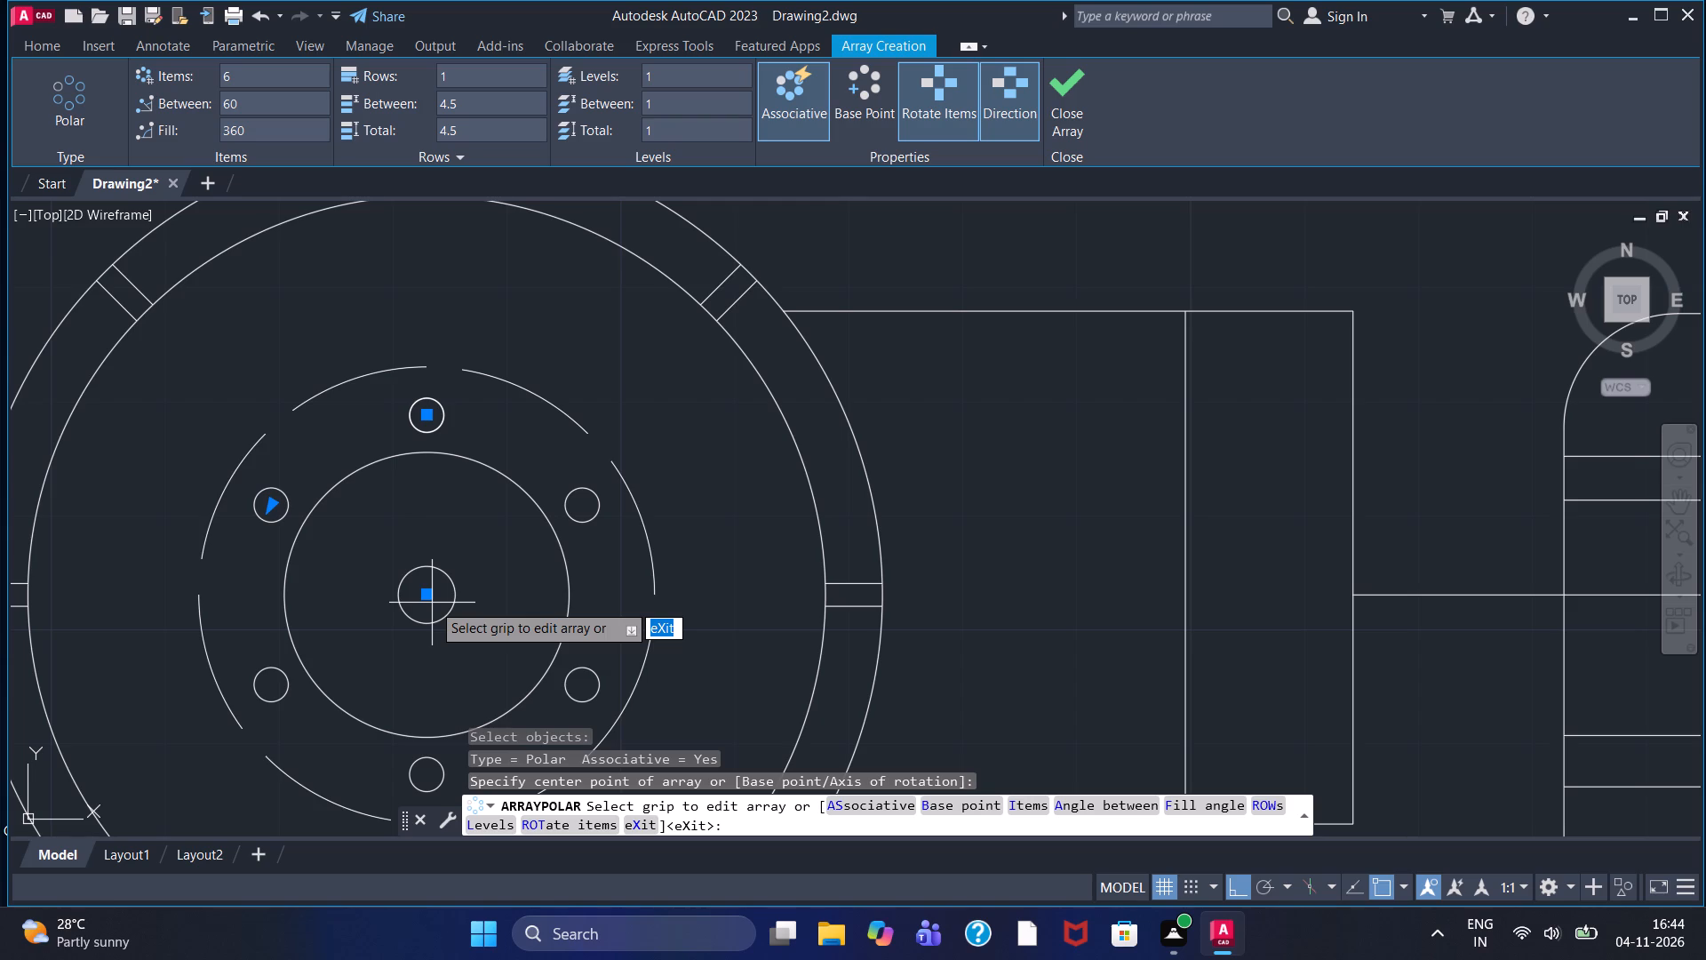
click(1073, 91)
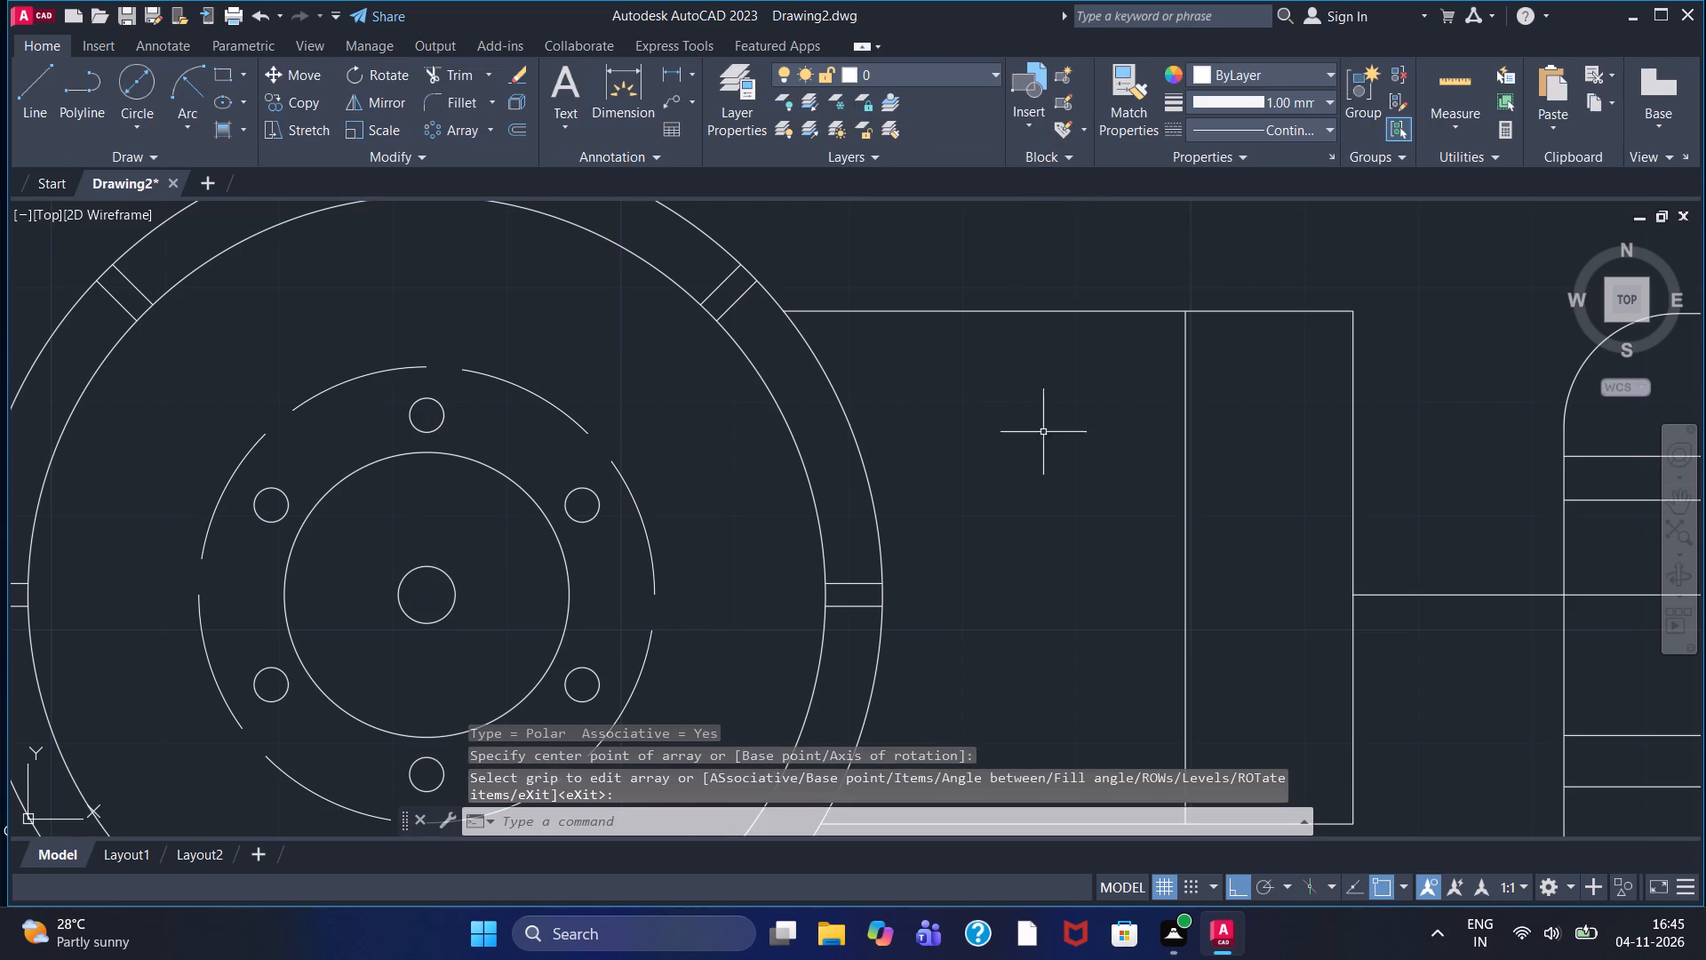
Set the current linetype to ACAD_ISO02W100 and draw a circle of diameter 60 at the large ring's centre.
scroll(1034, 471, down, 1)
middle_drag(1038, 477, 658, 420)
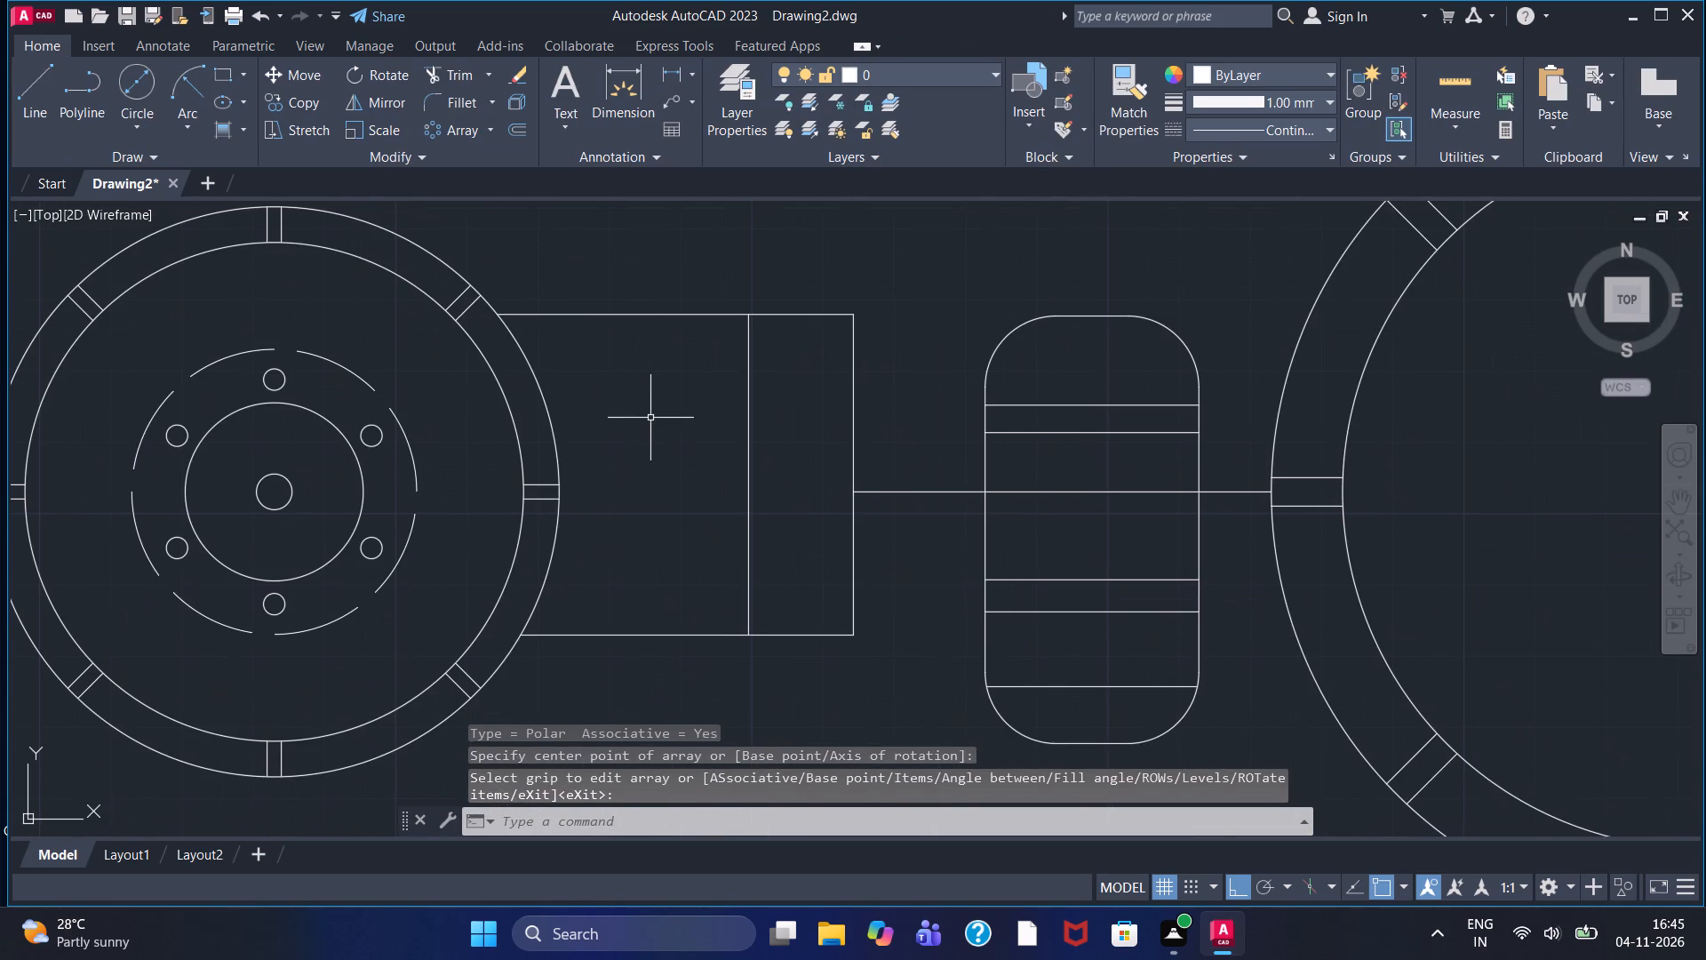
scroll(1378, 630, down, 1)
middle_drag(1479, 532, 1128, 486)
scroll(1121, 485, down, 1)
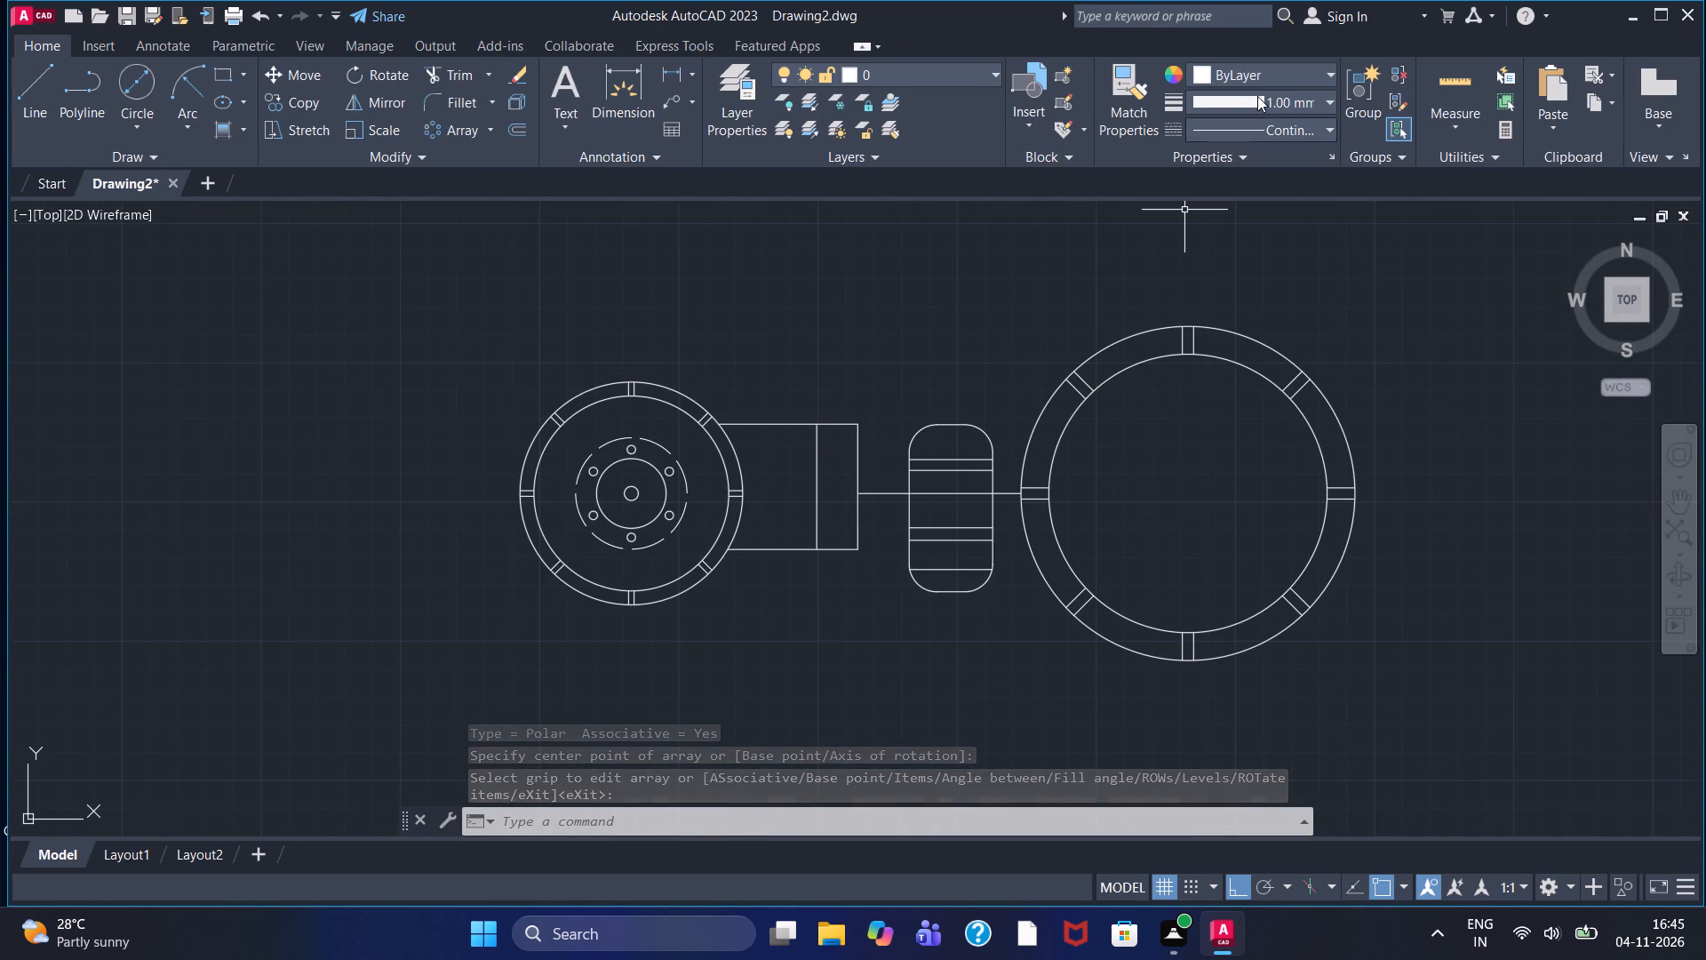
click(1259, 124)
click(1232, 212)
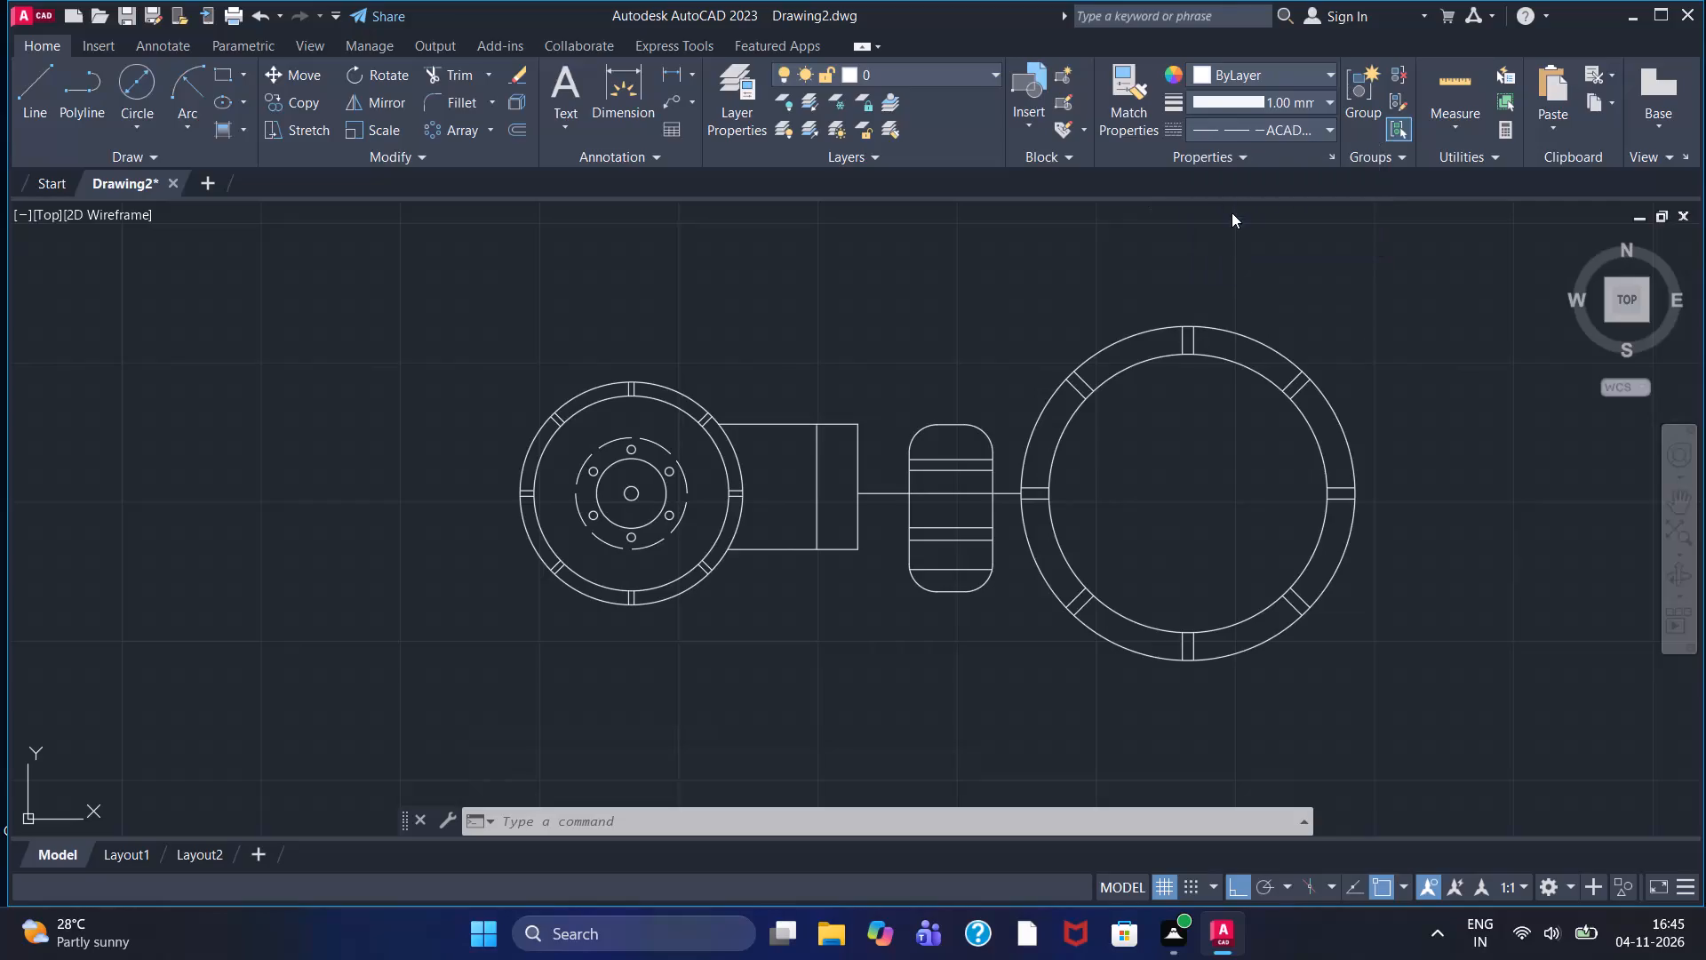
click(147, 84)
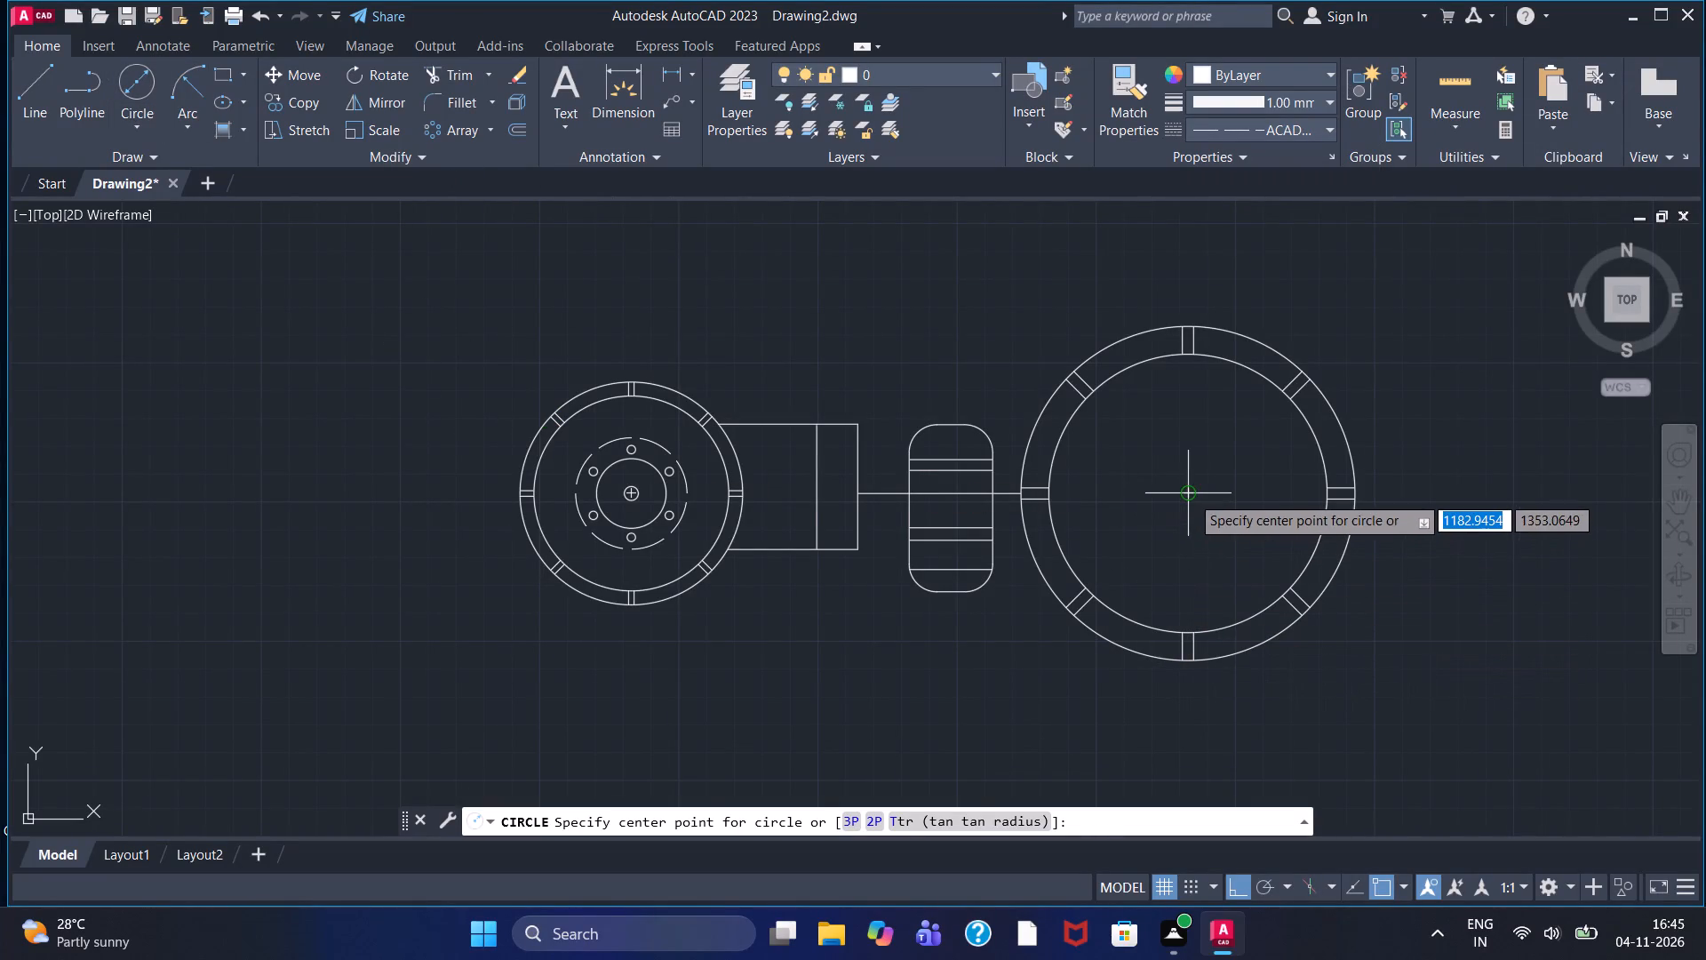
double_click(1191, 495)
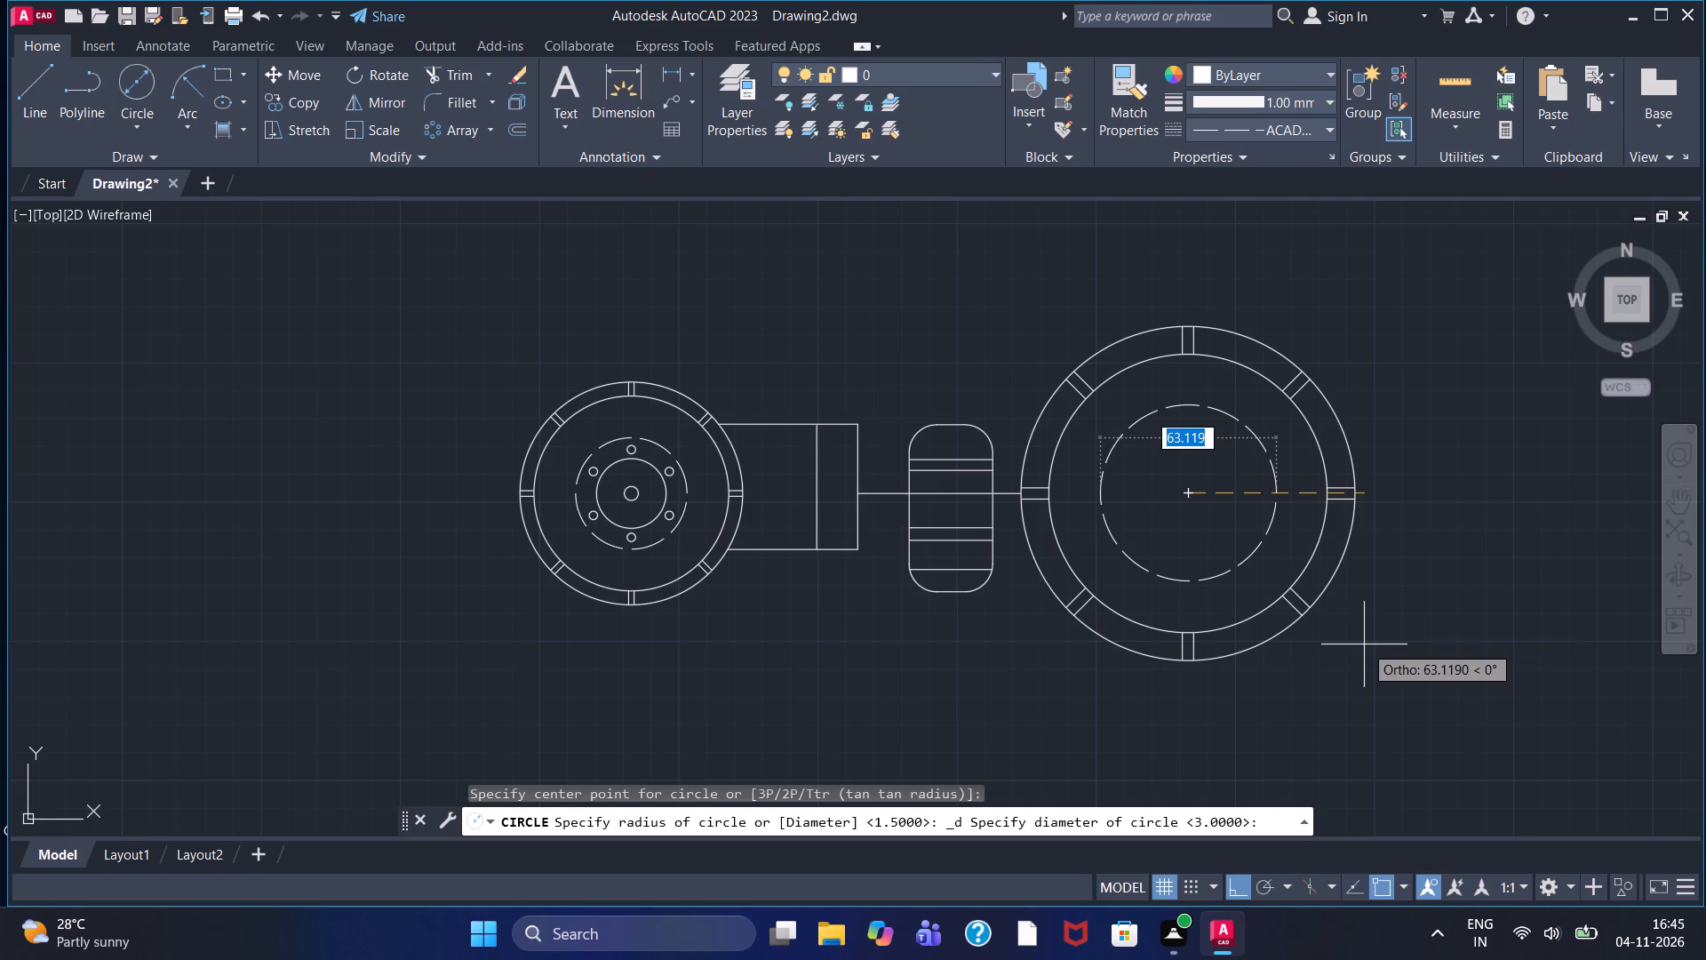
text(60)
key(Return)
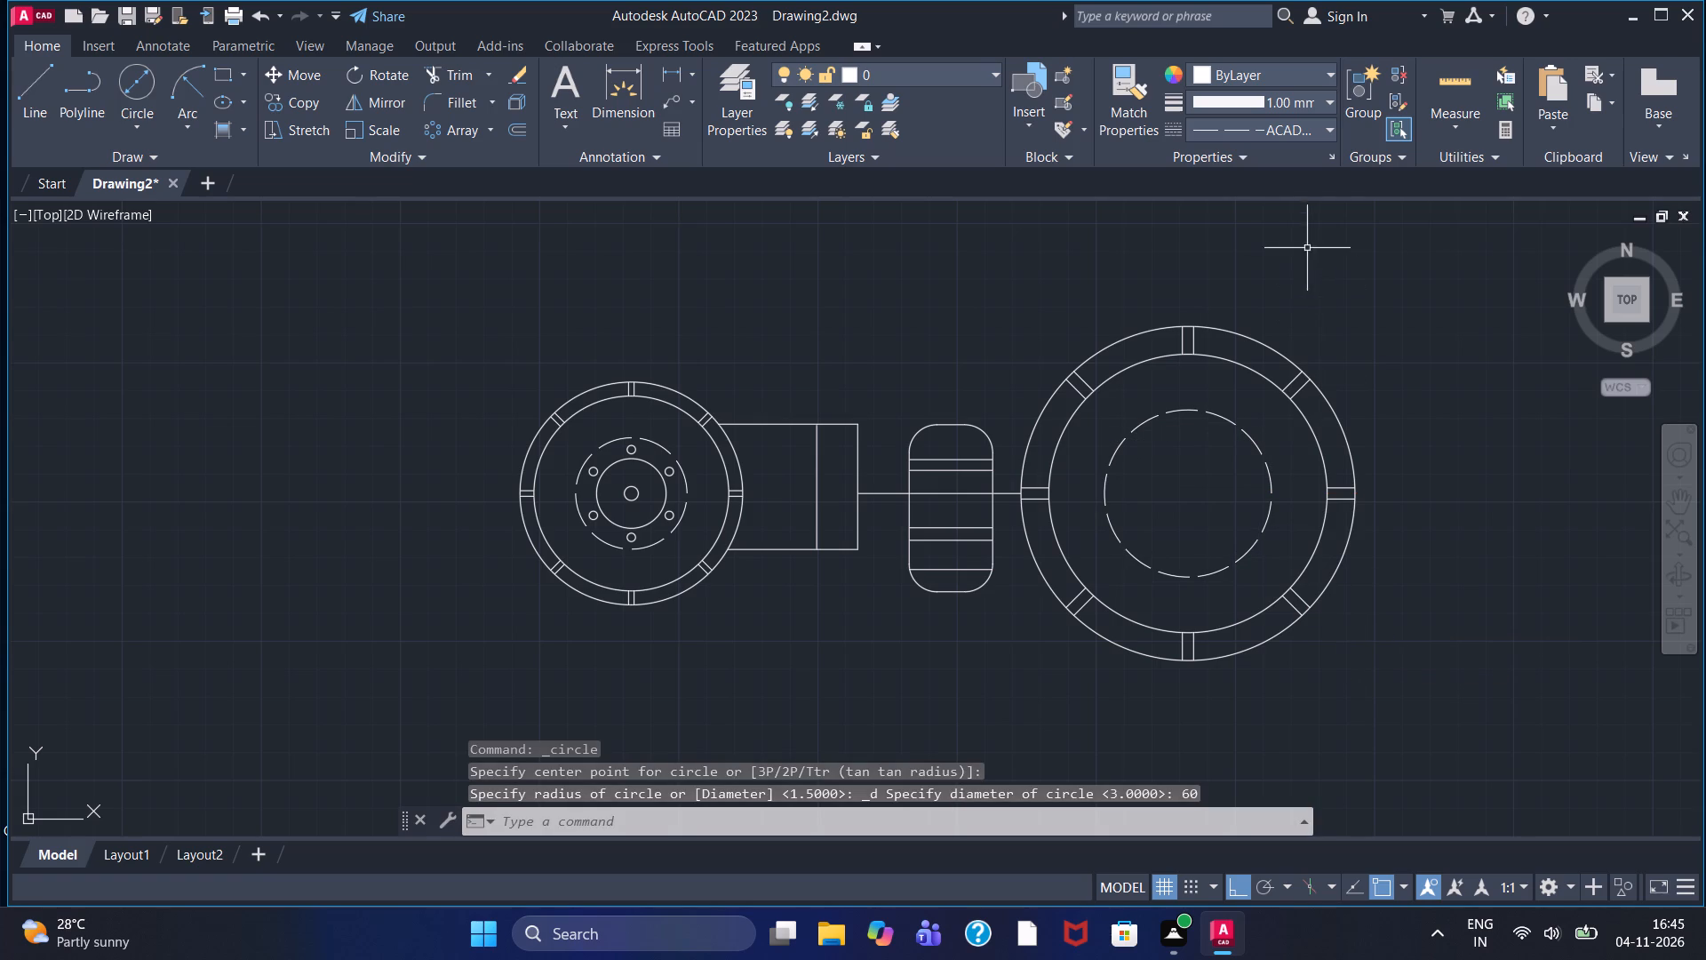
Set the current linetype to Continuous and draw a circle of diameter 40 at the large ring's centre.
click(1263, 124)
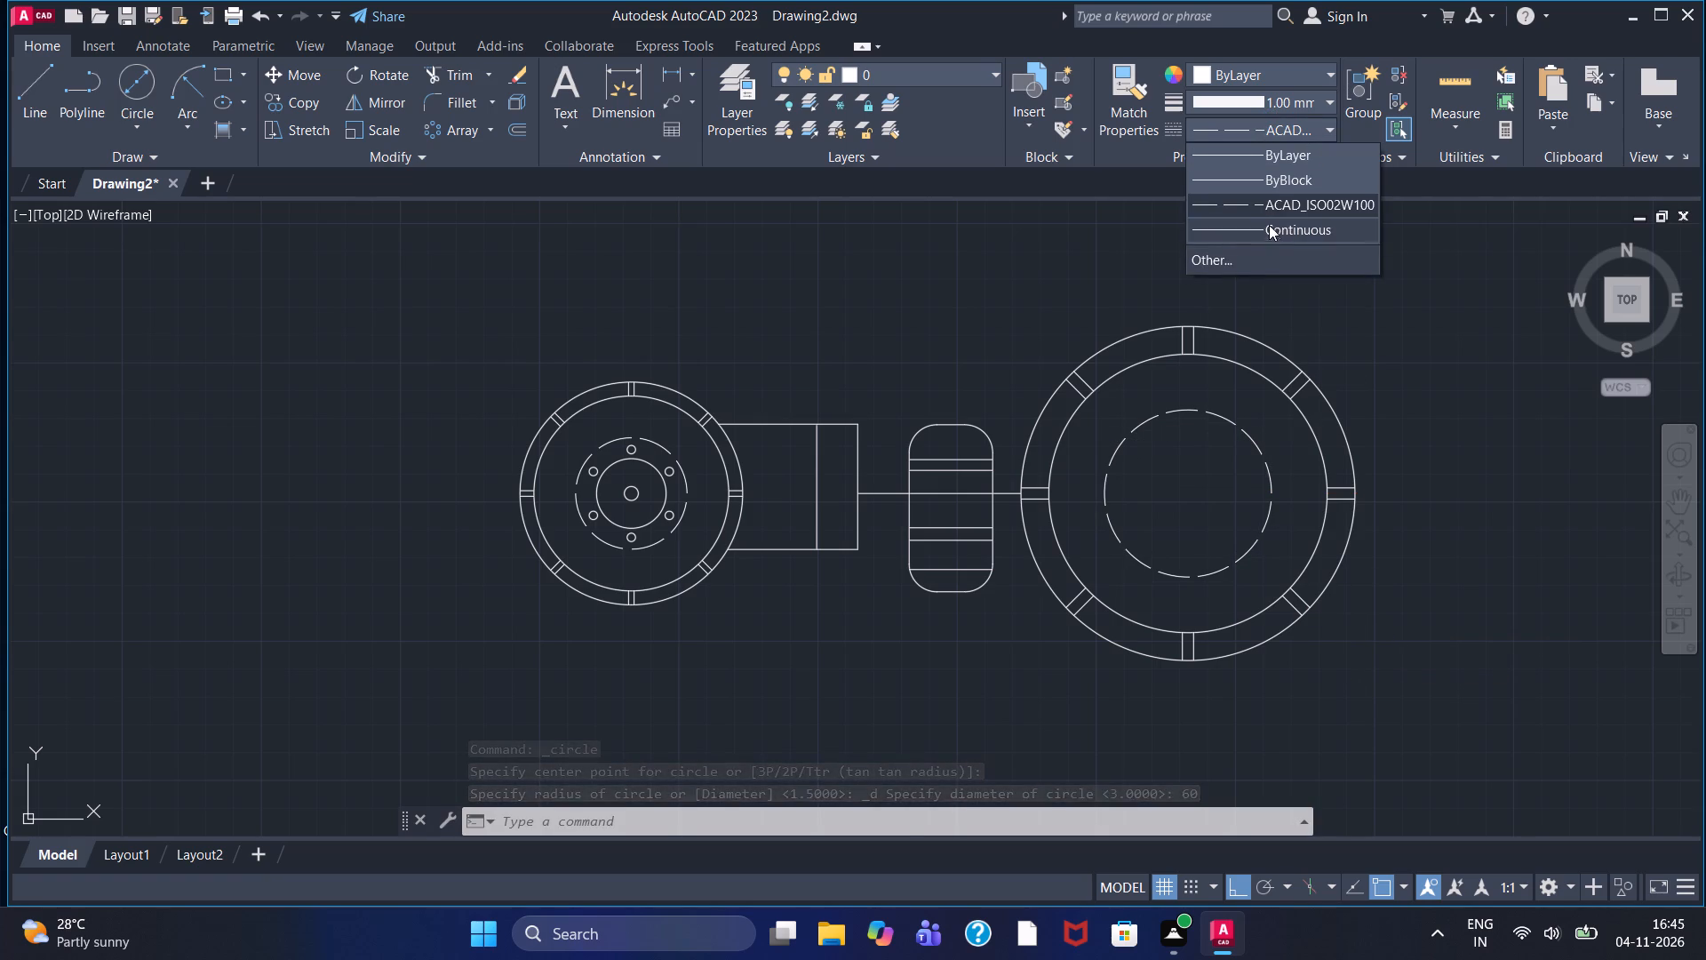
double_click(1273, 238)
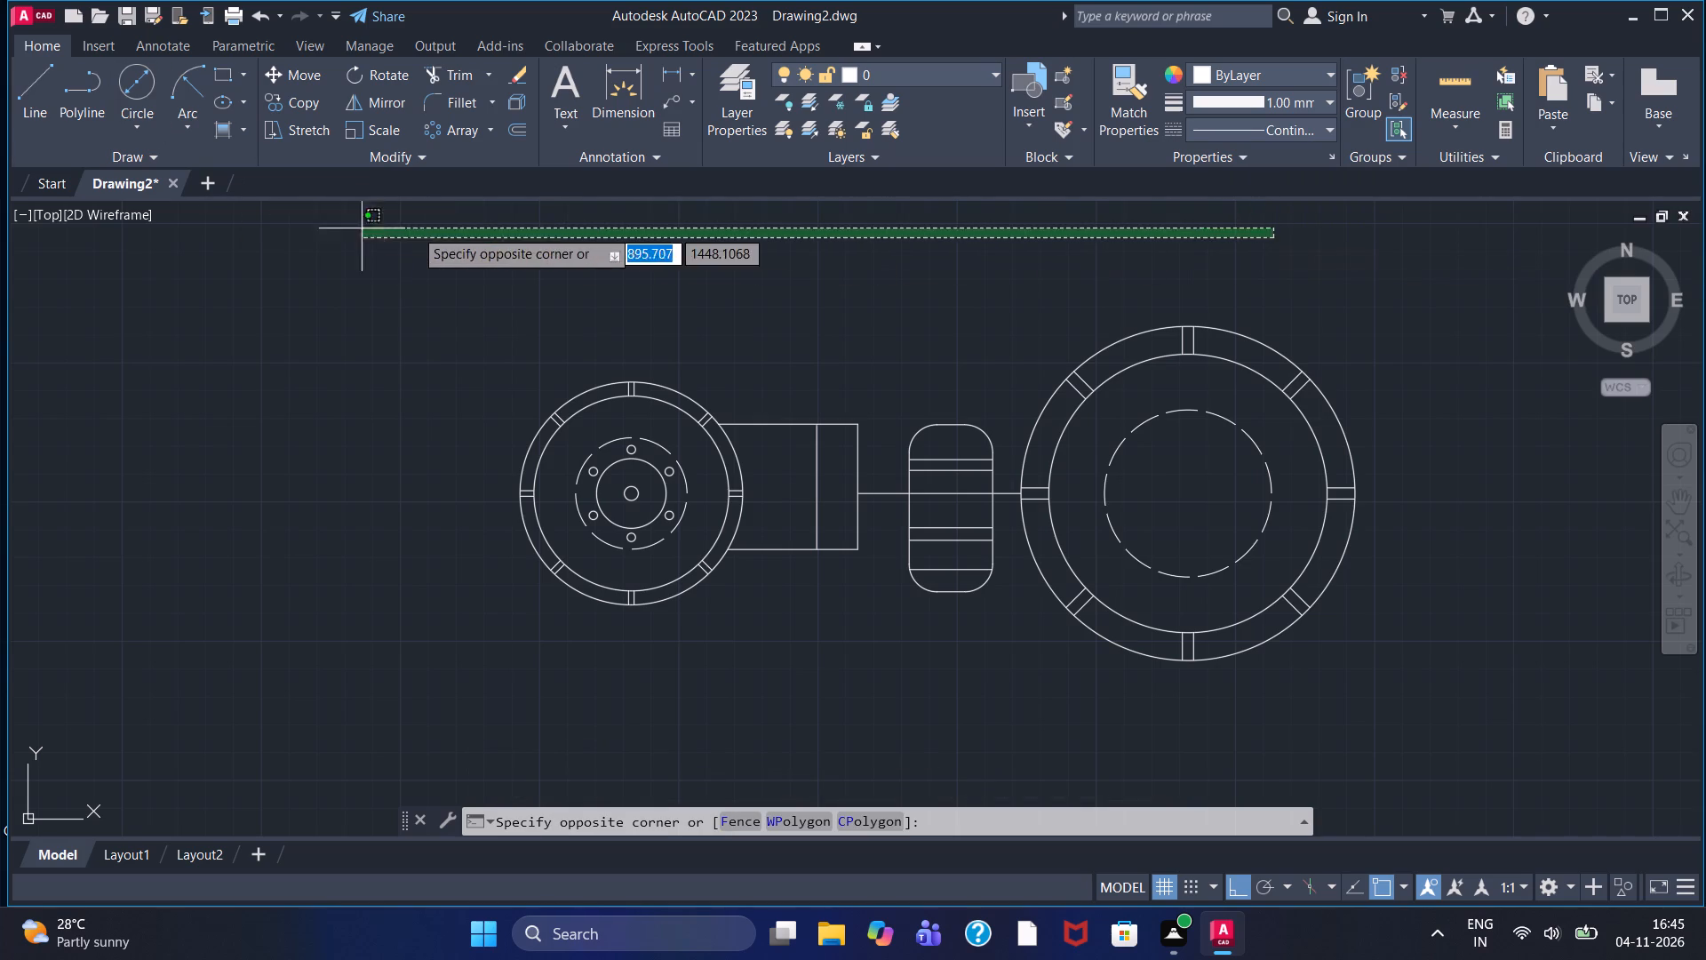
click(430, 230)
click(136, 90)
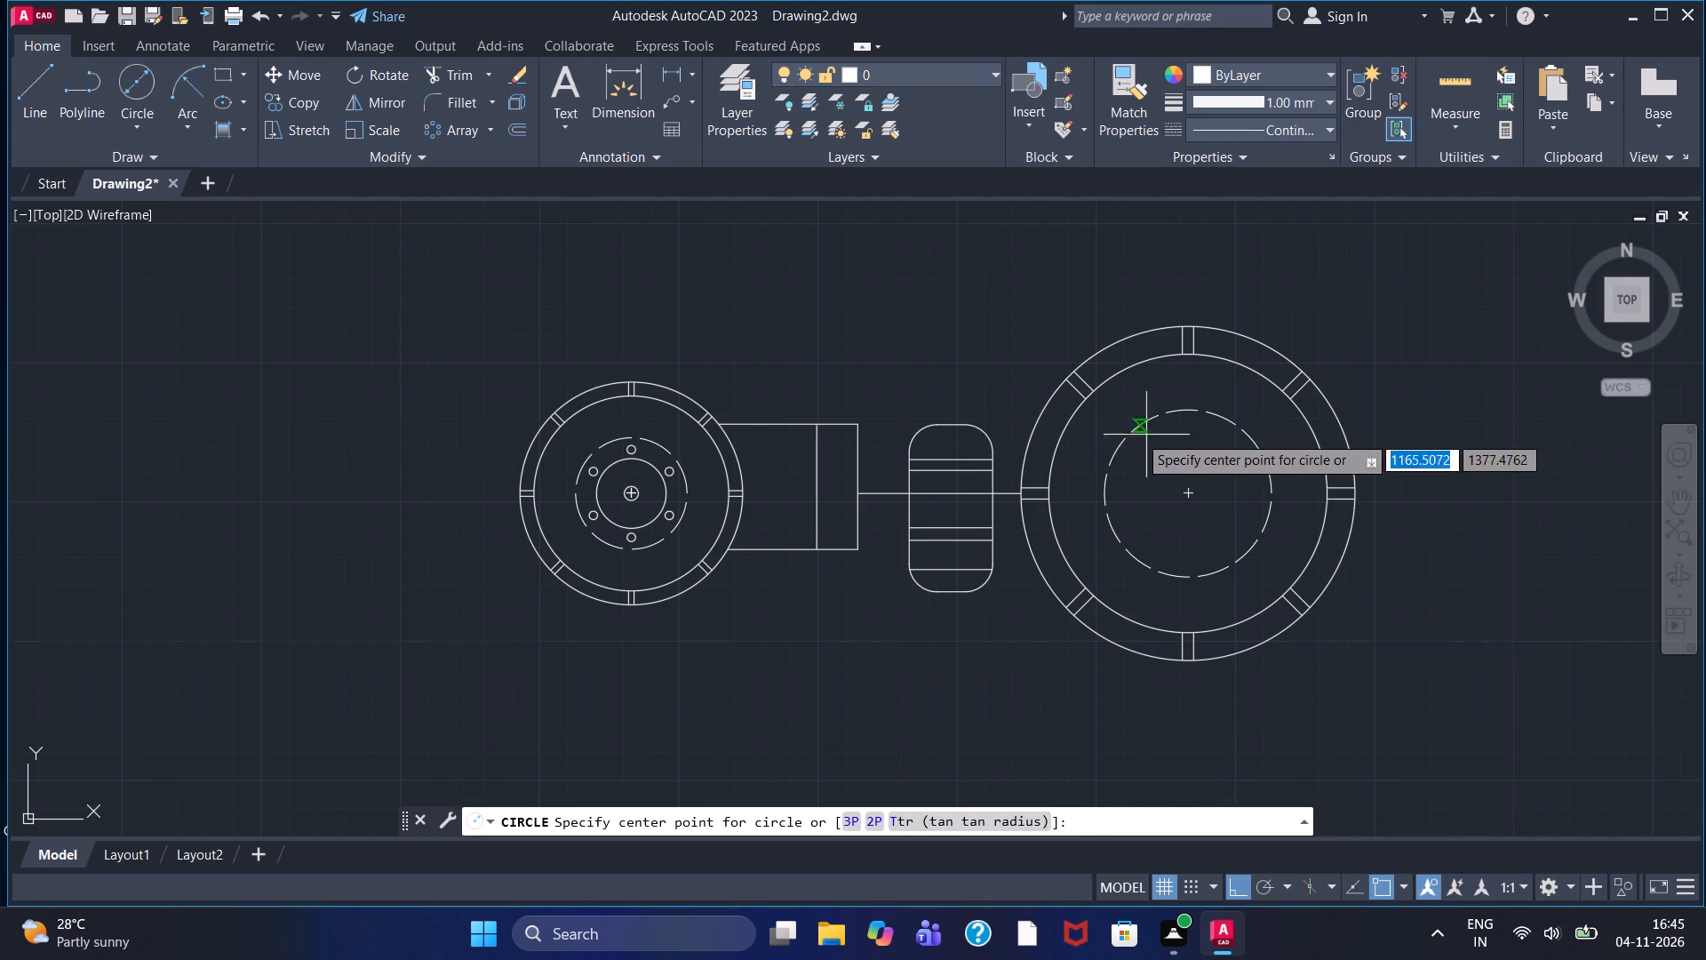
click(1187, 498)
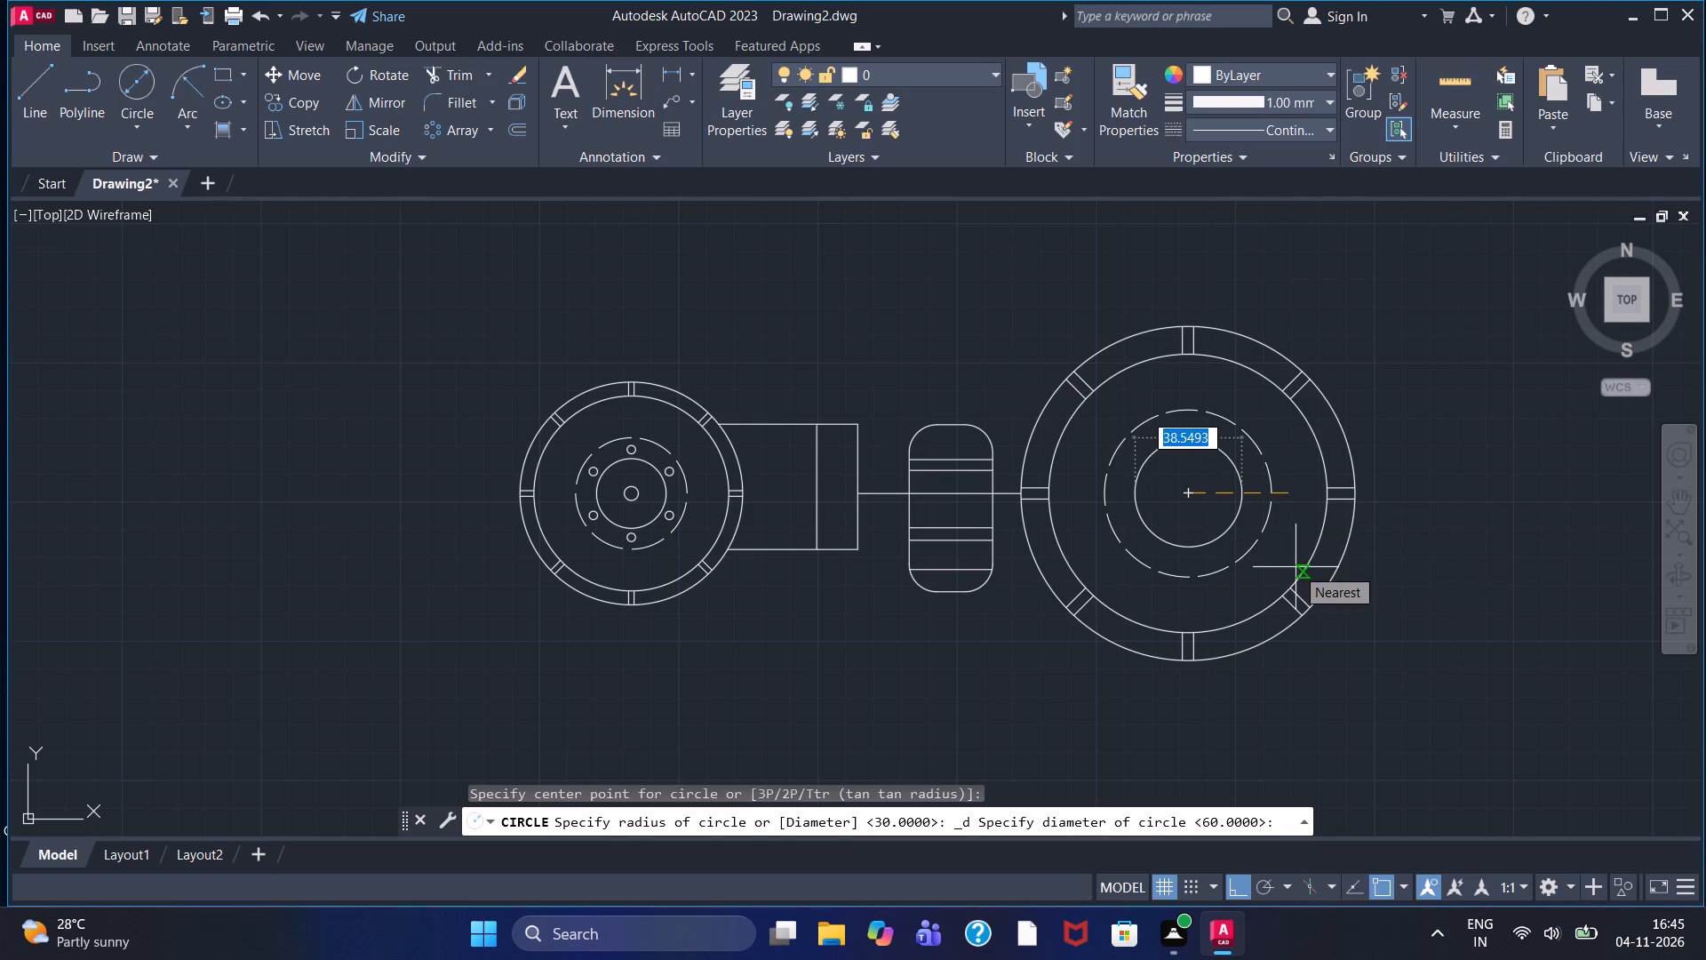
text(40)
key(Return)
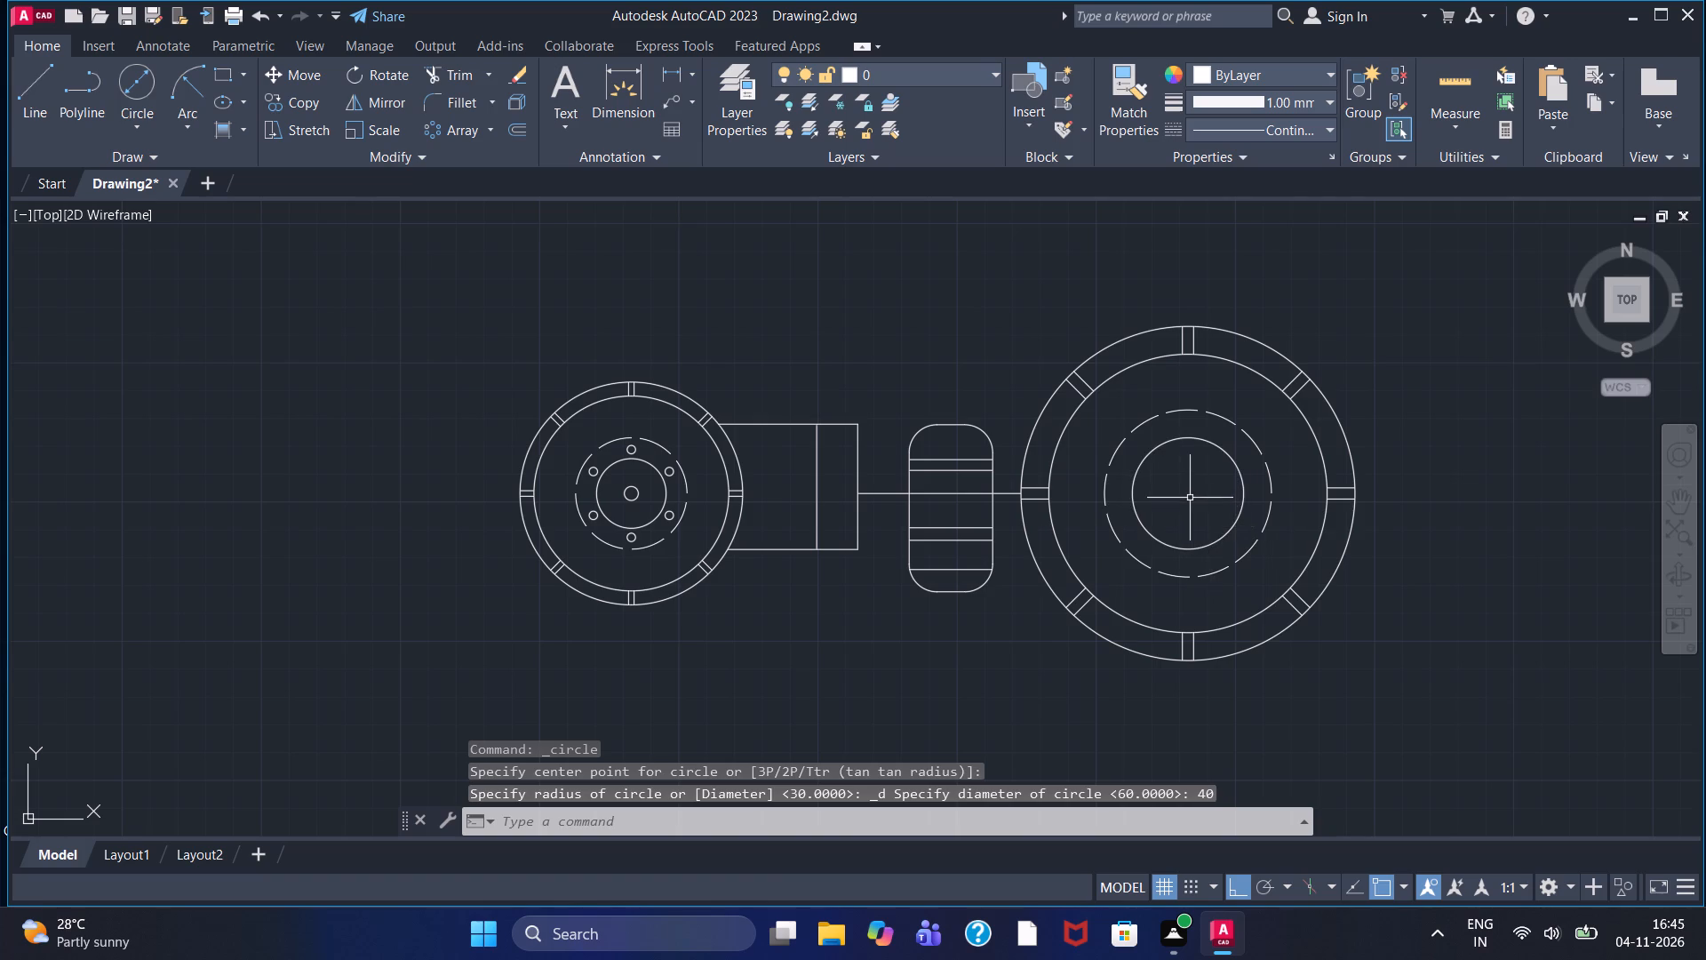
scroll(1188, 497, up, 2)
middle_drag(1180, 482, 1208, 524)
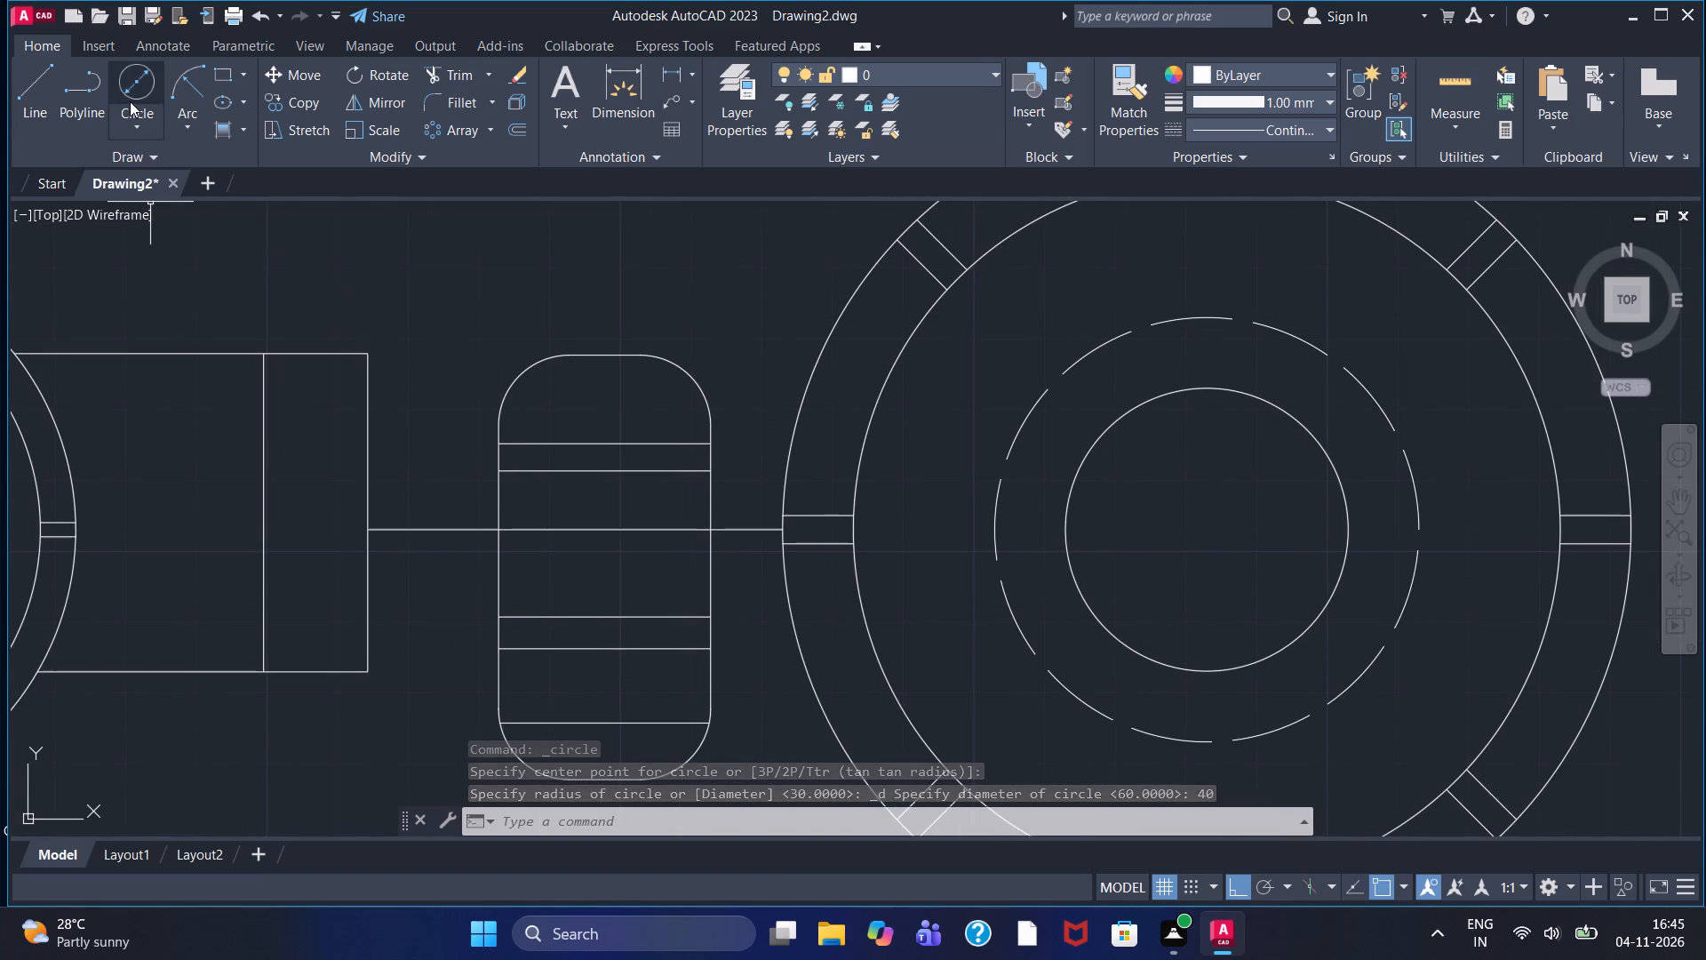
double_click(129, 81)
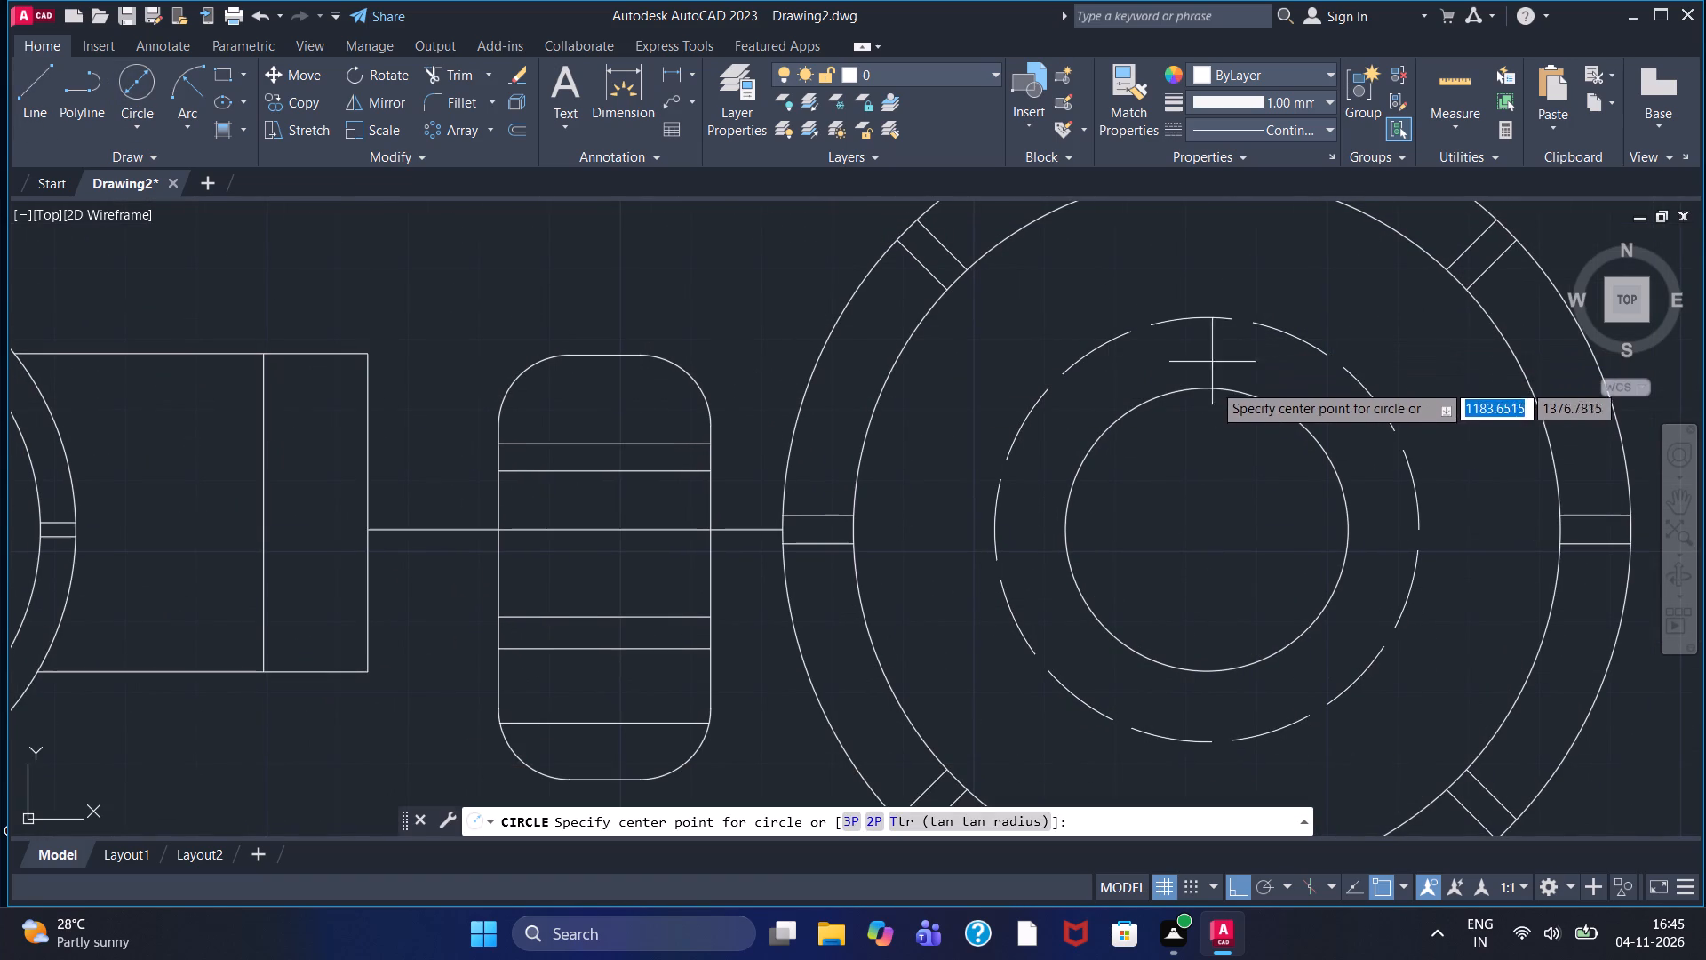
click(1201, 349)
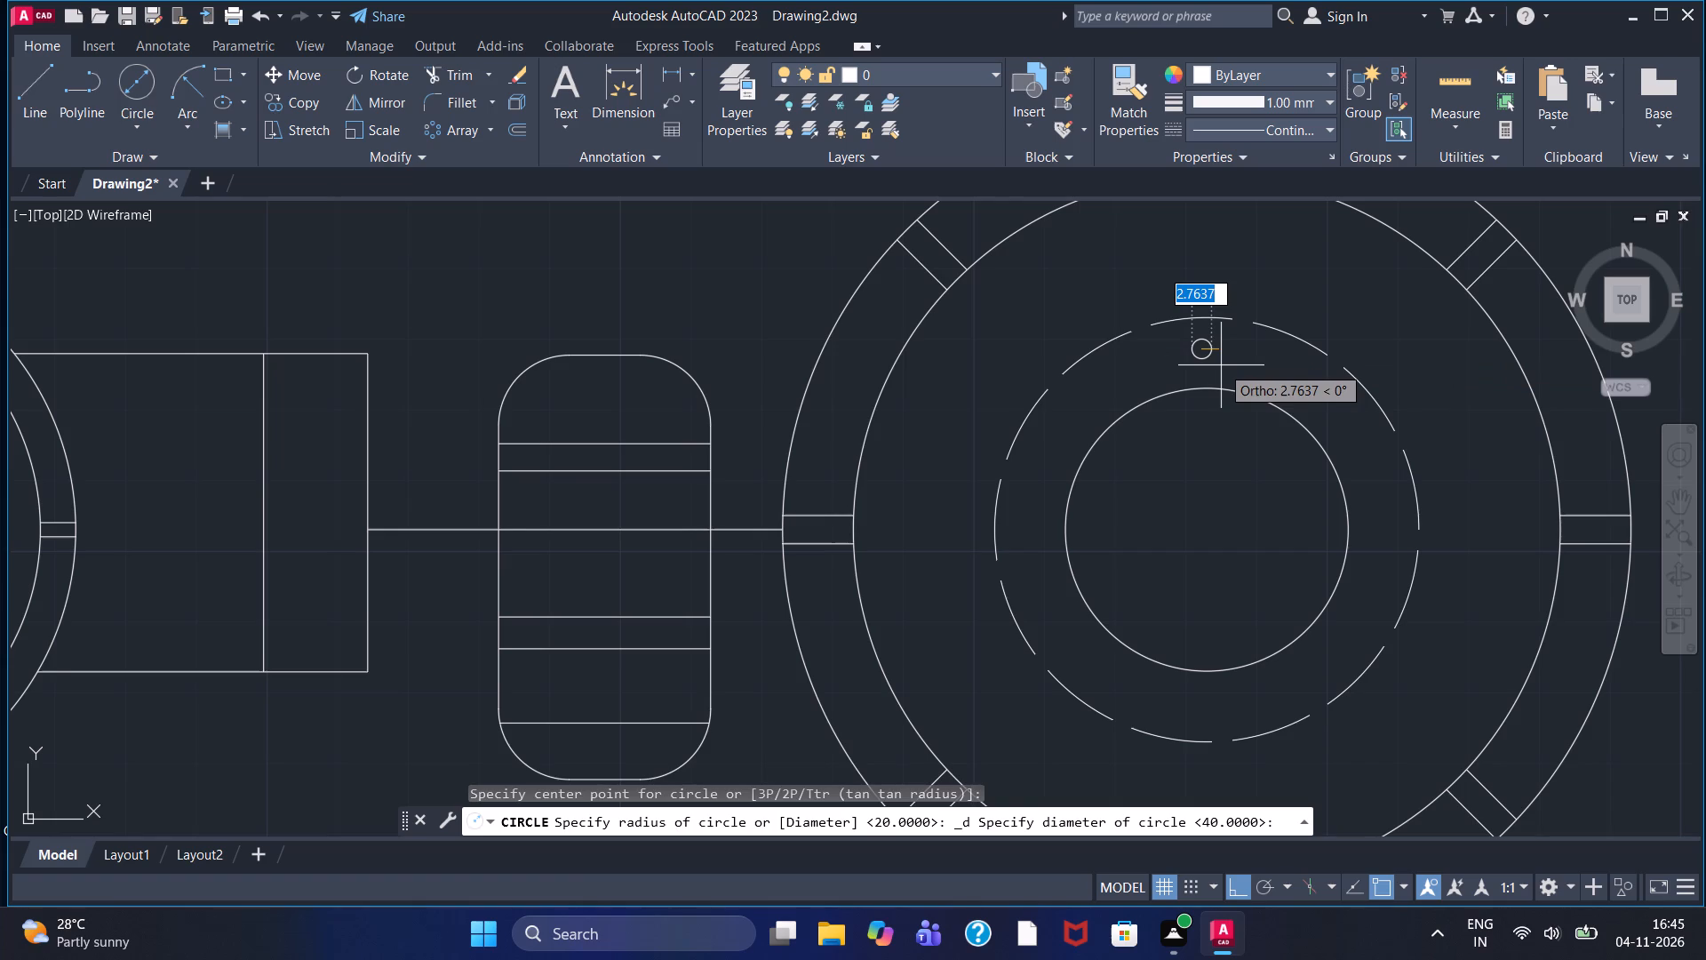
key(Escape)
Draw a circle of diameter 5 up and to the right of the large ring's centre, between the diameter 40 circle and the dashed circle.
click(129, 80)
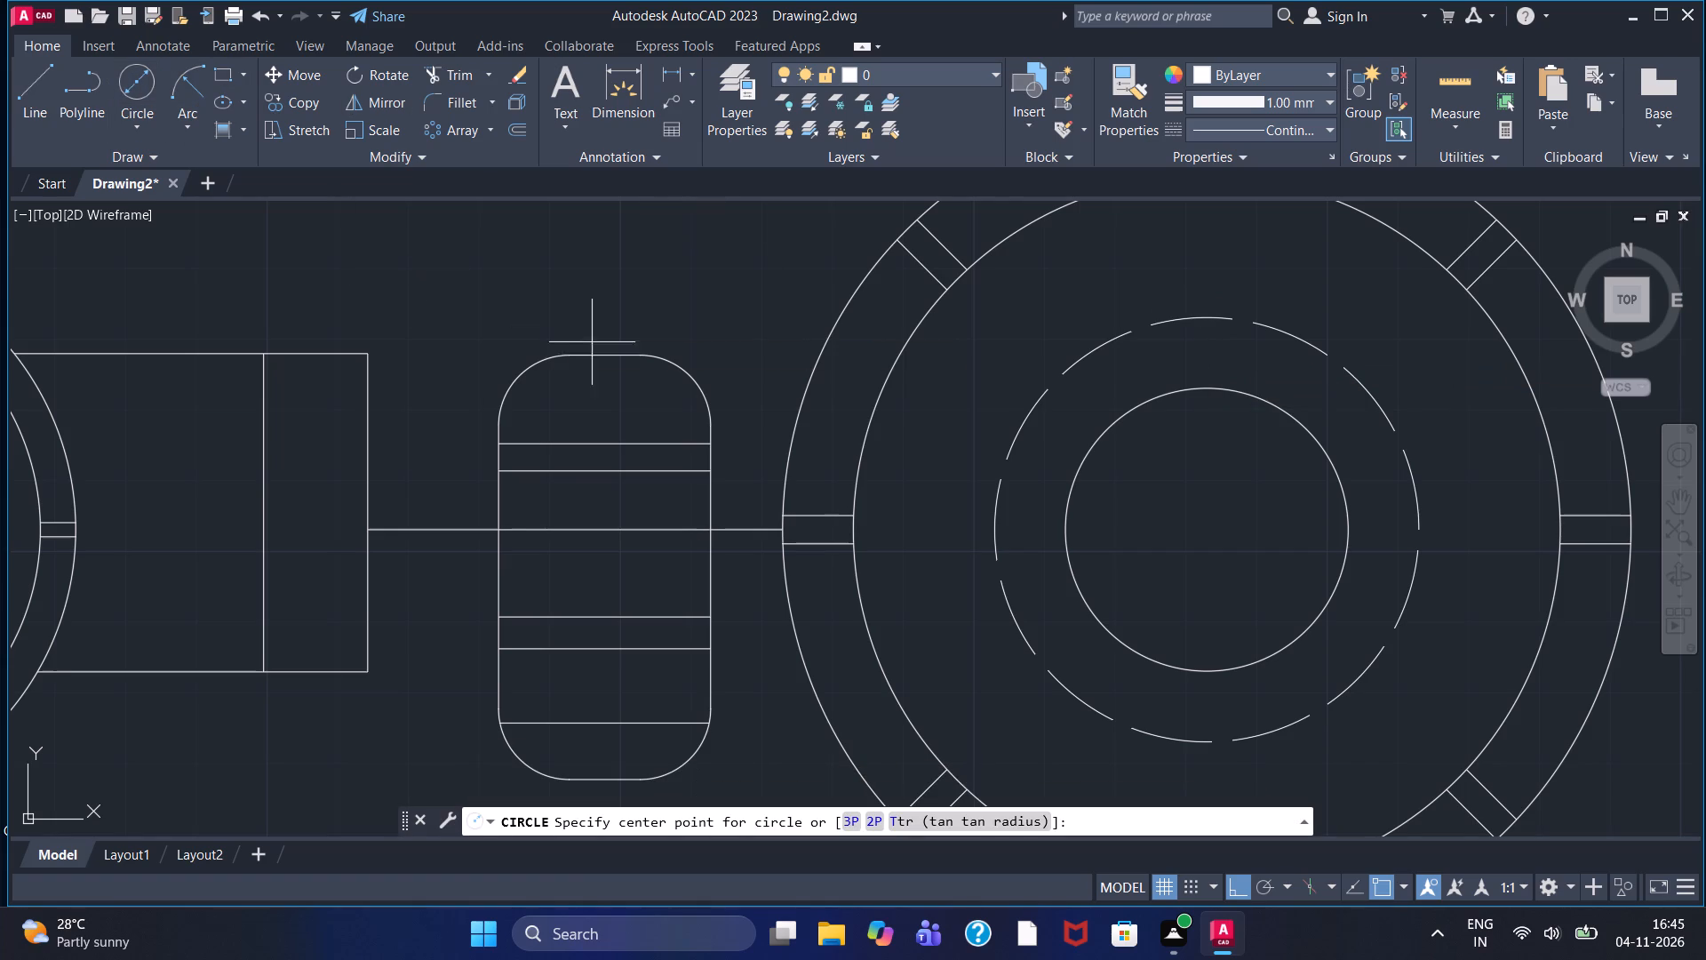
click(1301, 385)
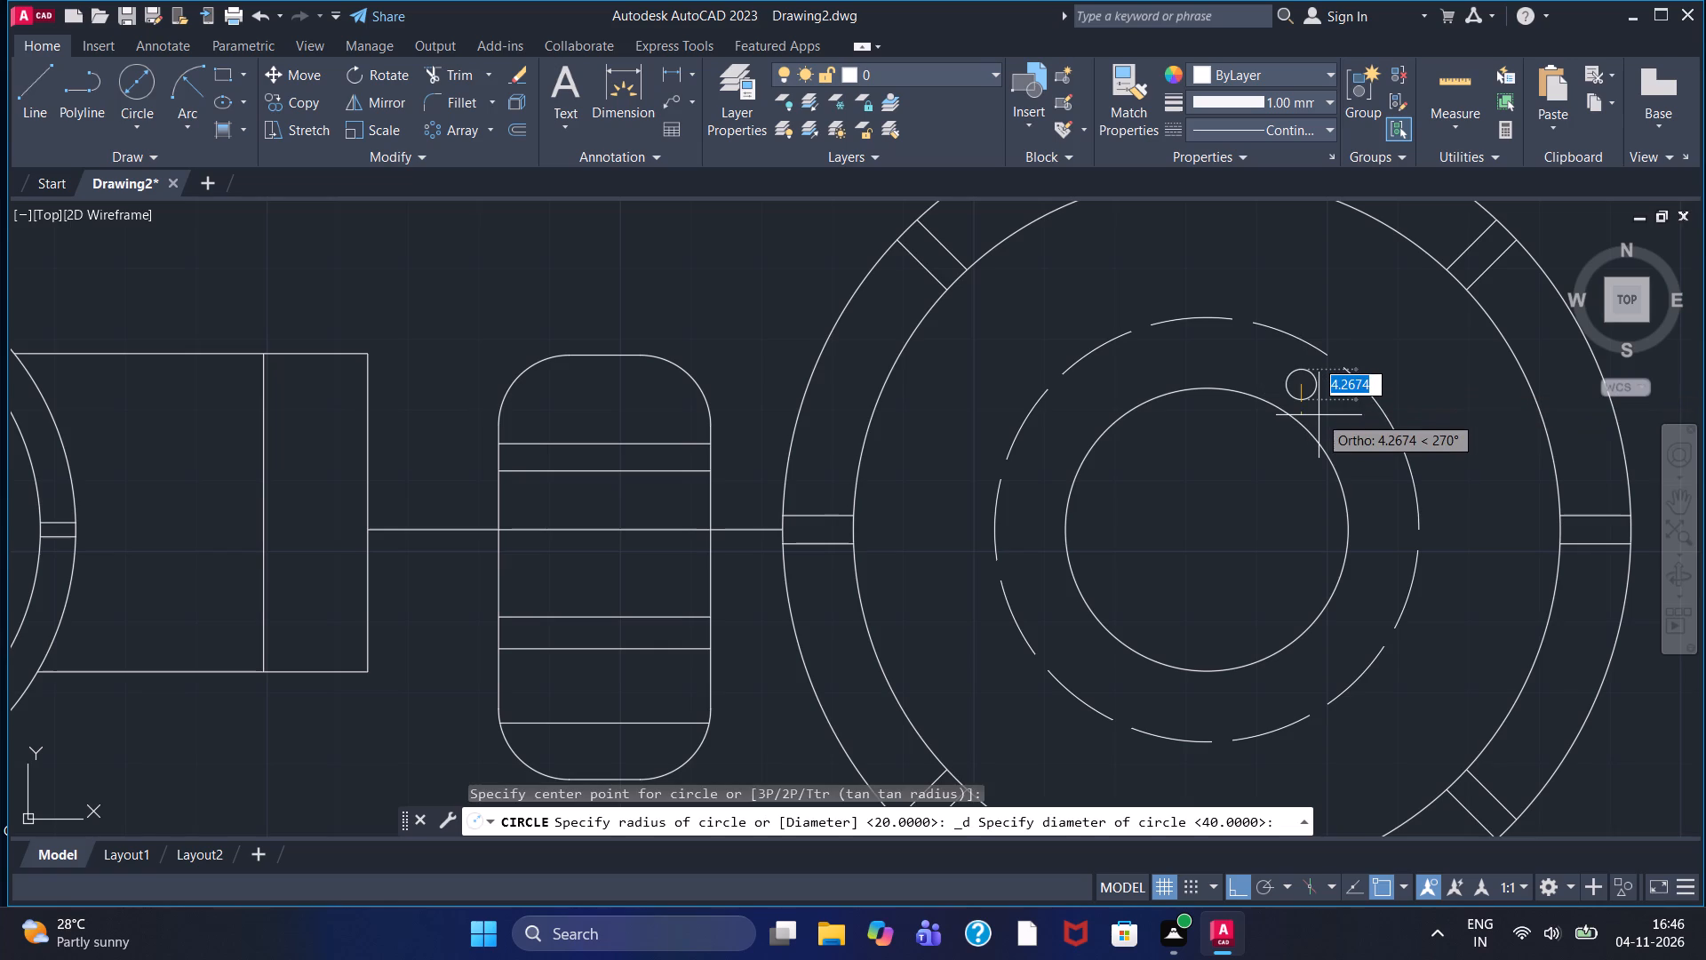
key(5)
key(Return)
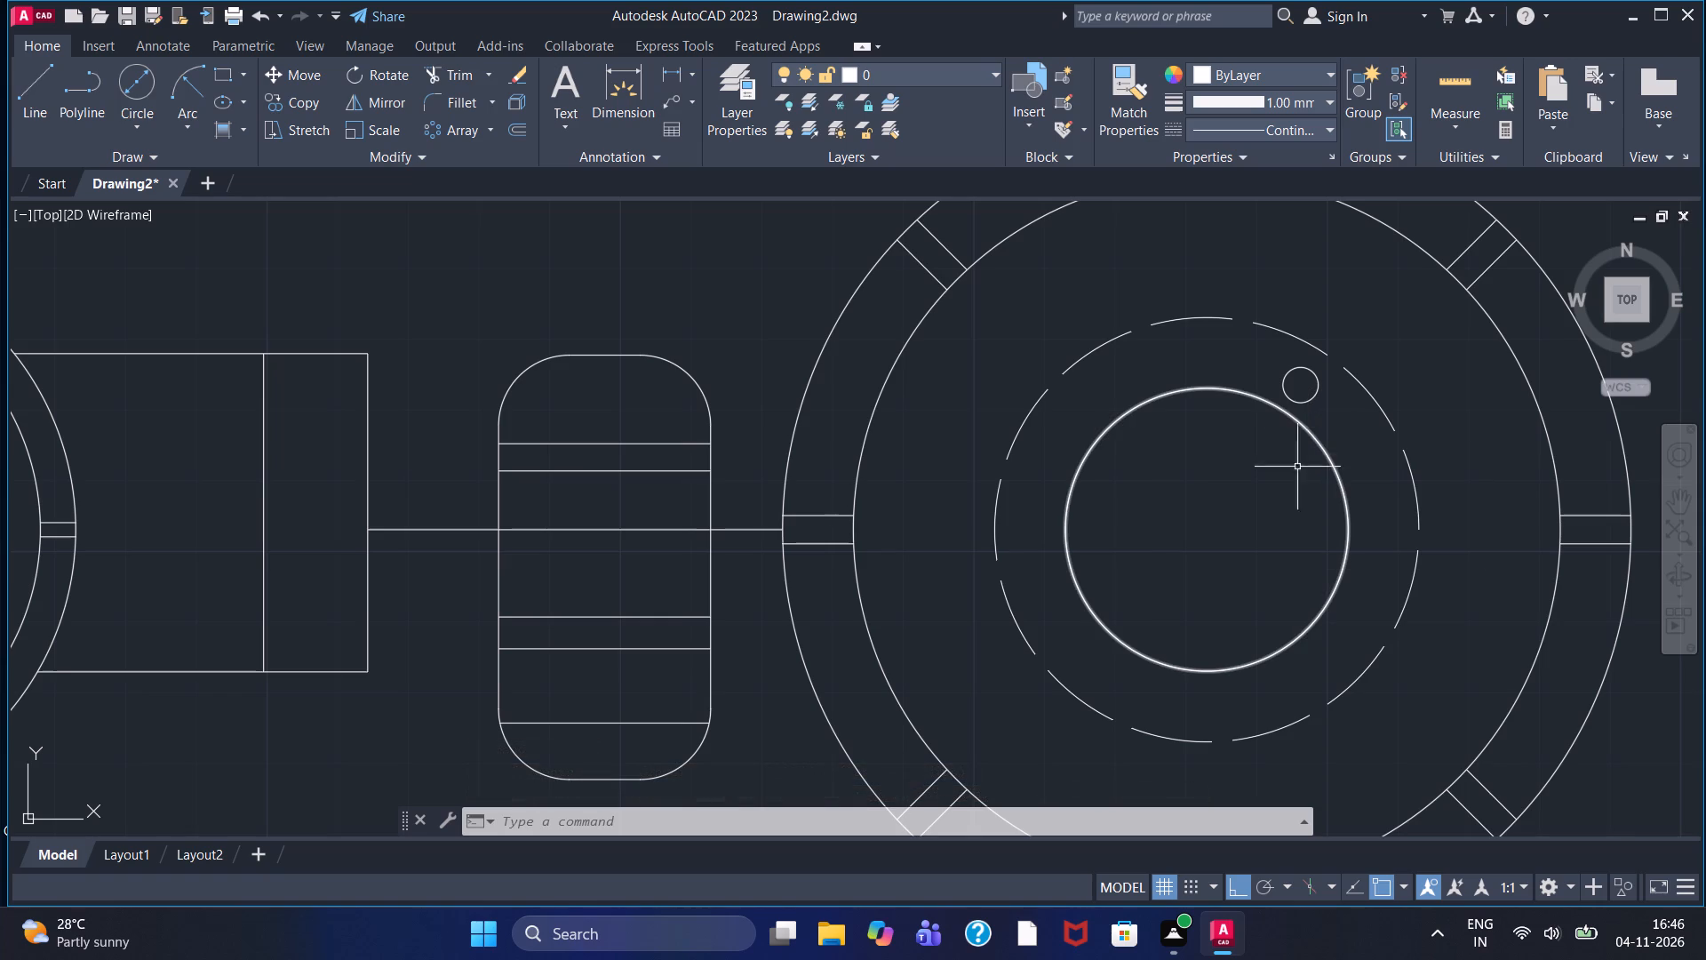
Create a polar array of the diameter 5 circle around the large ring's centre with 6 items over 360 degrees.
double_click(449, 123)
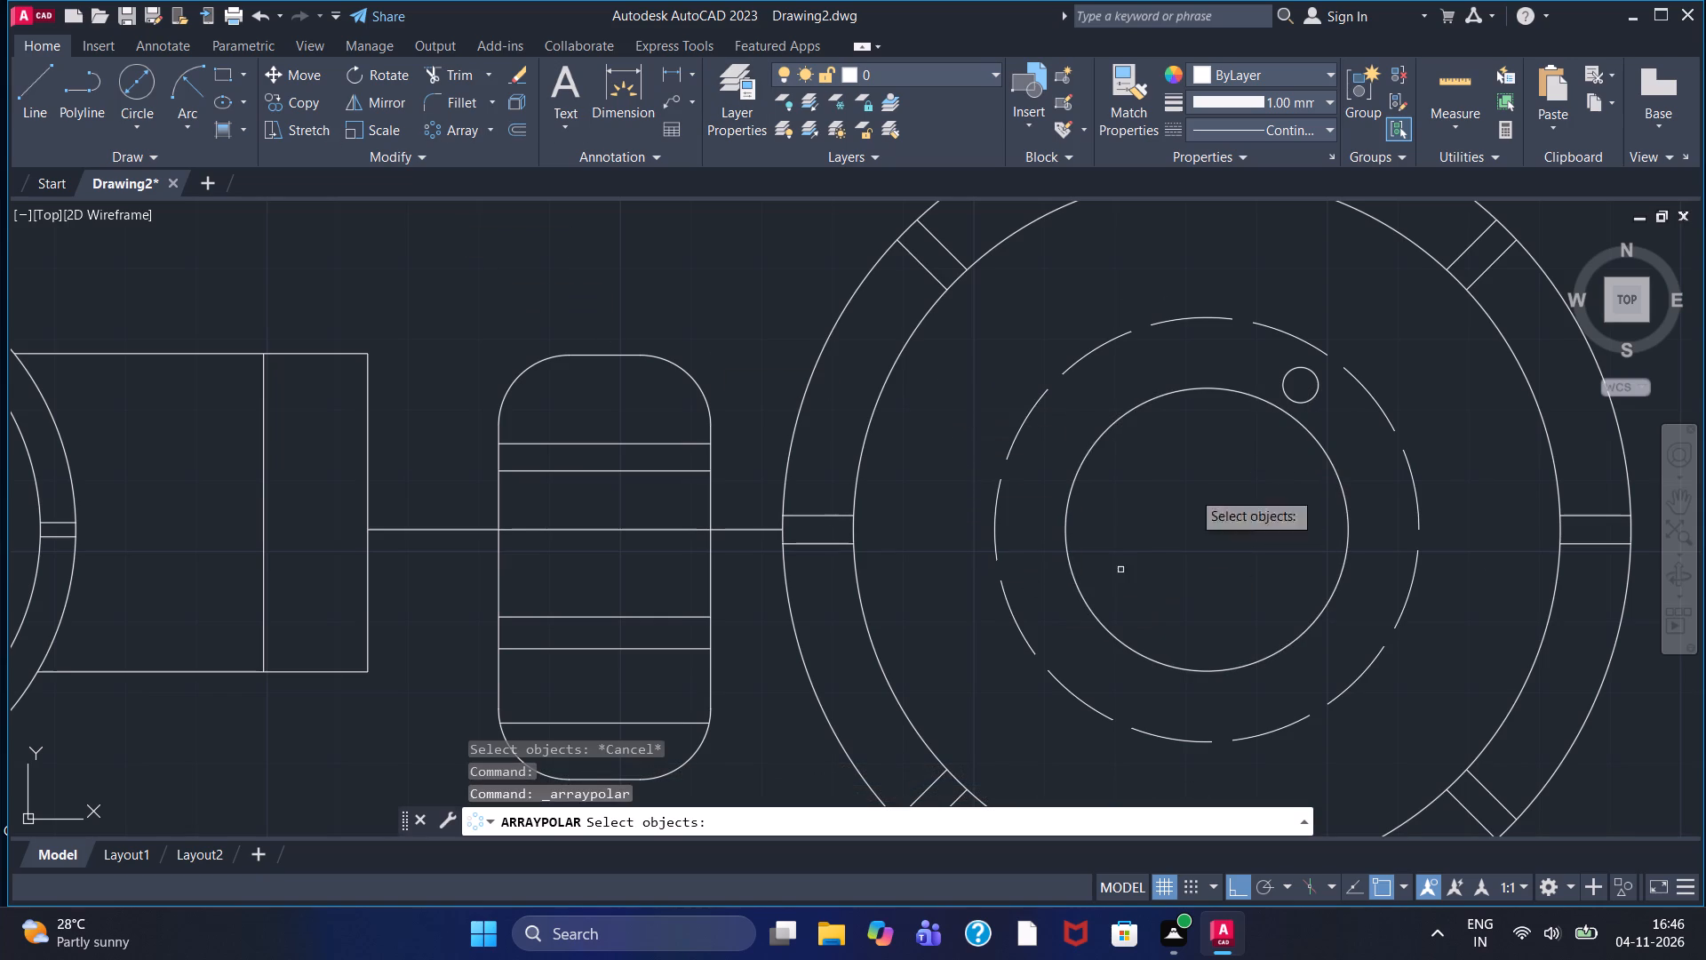
click(1295, 366)
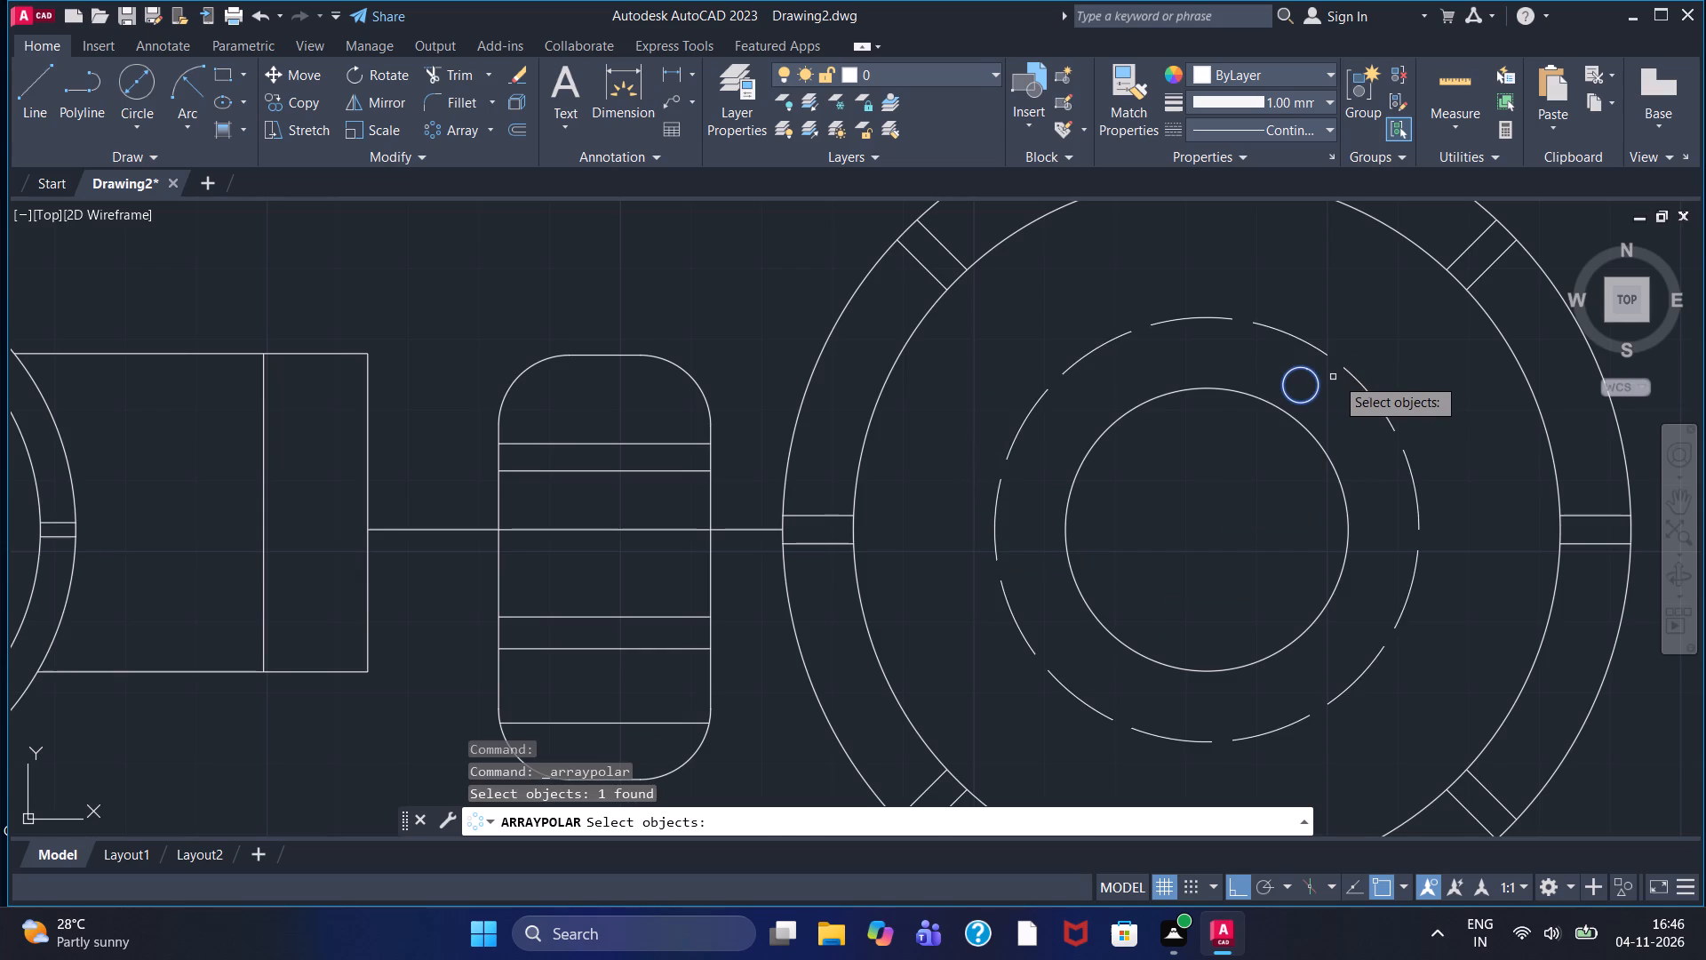
key(Return)
triple_click(1213, 528)
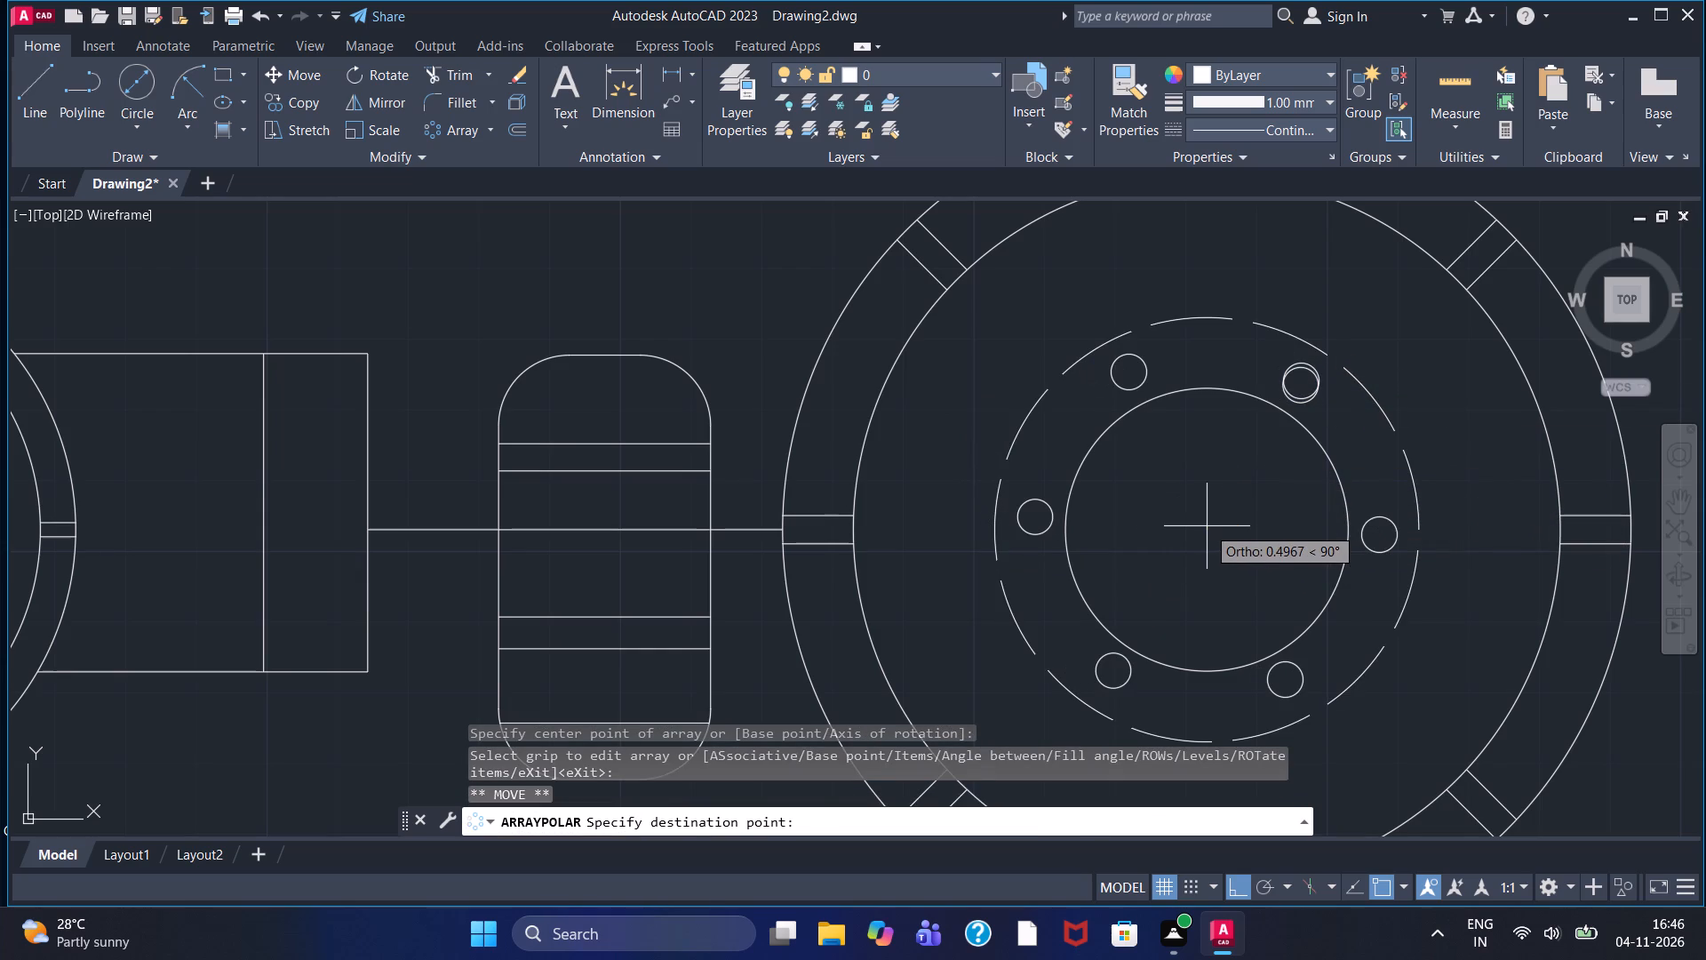
key(Escape)
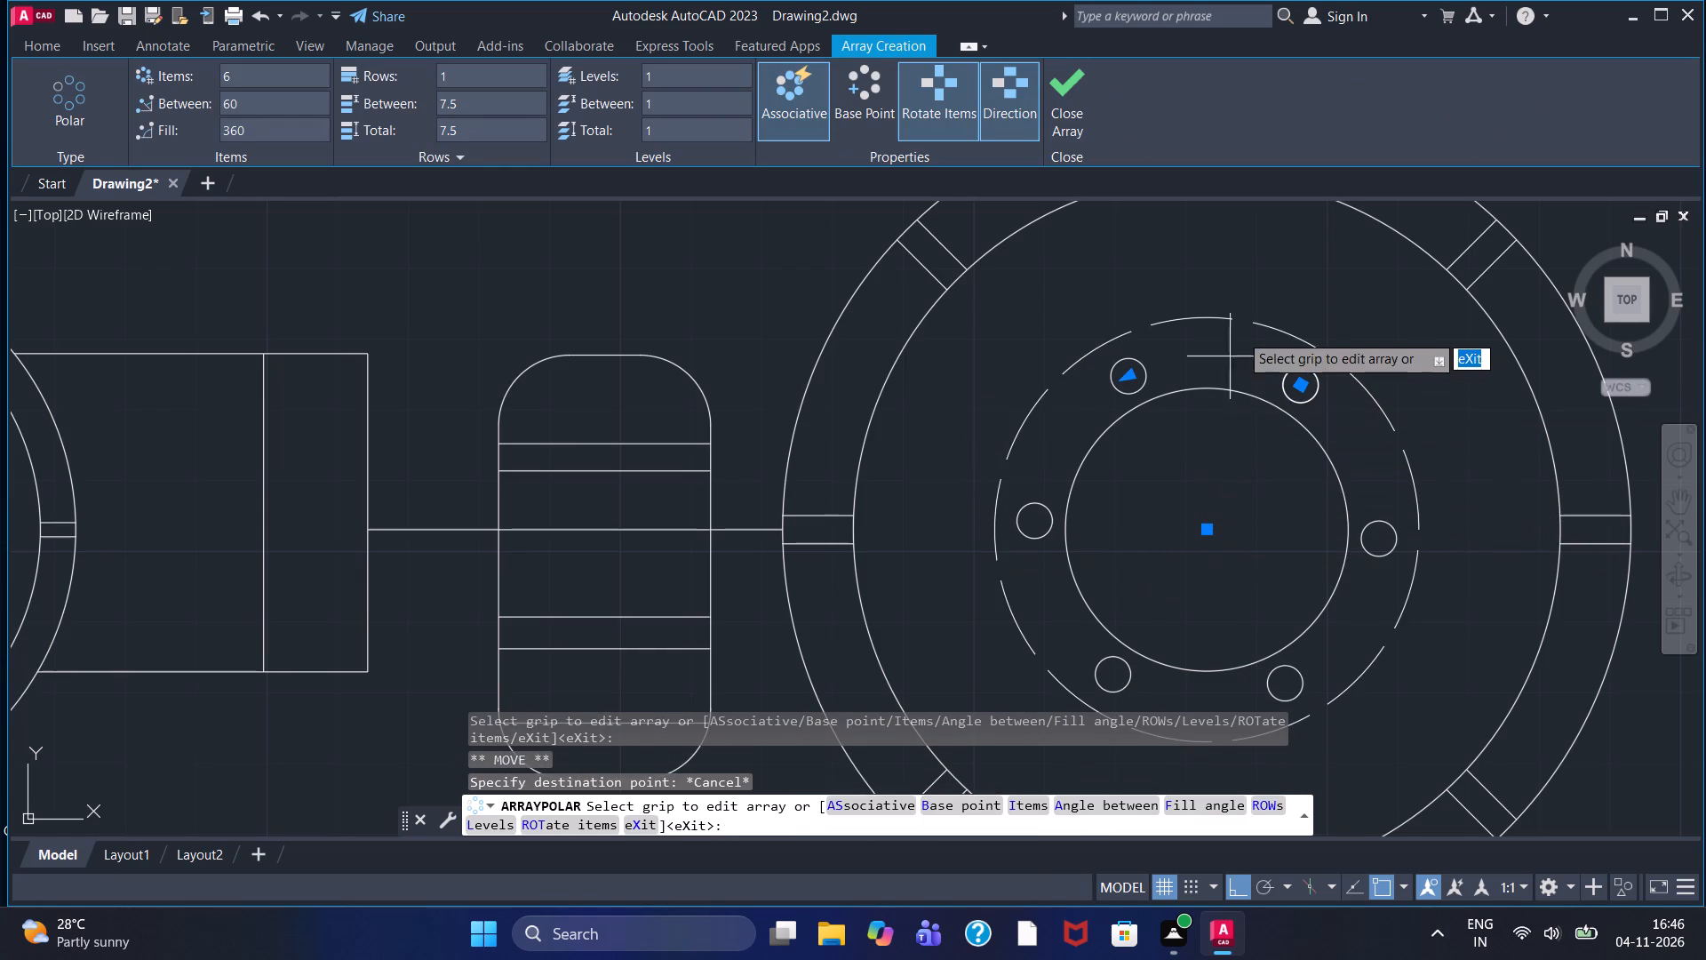
click(1060, 84)
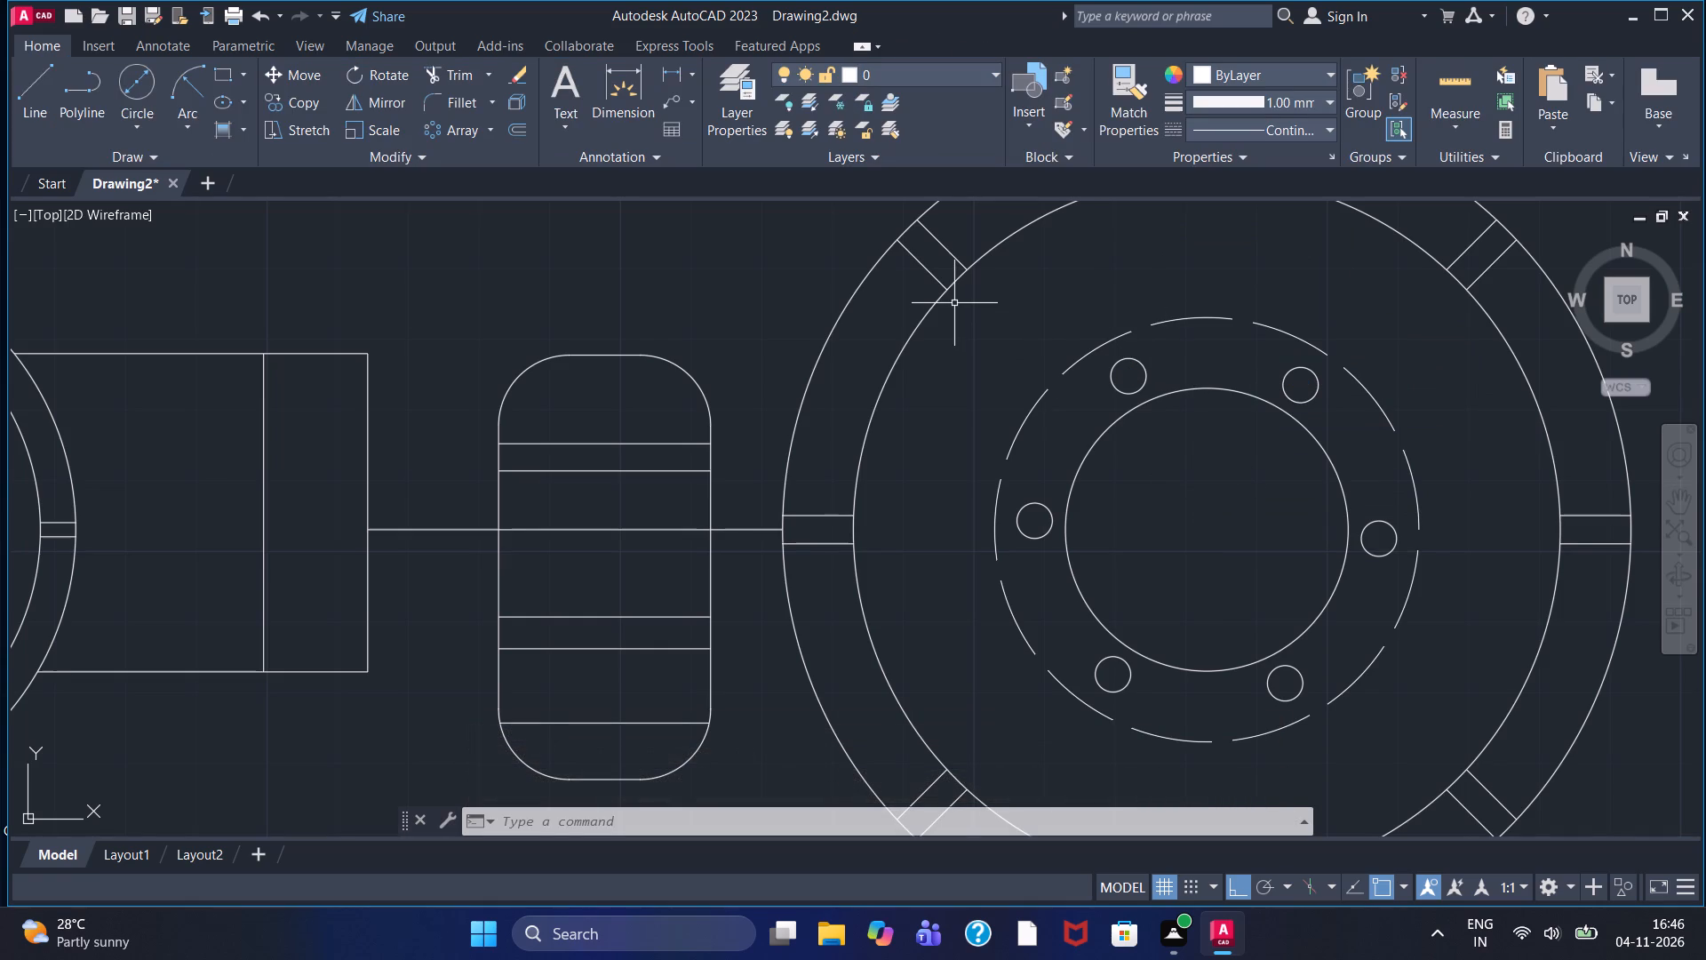
Replace the diameter 40 circle at the large ring's centre with a circle of diameter 20.
triple_click(1142, 404)
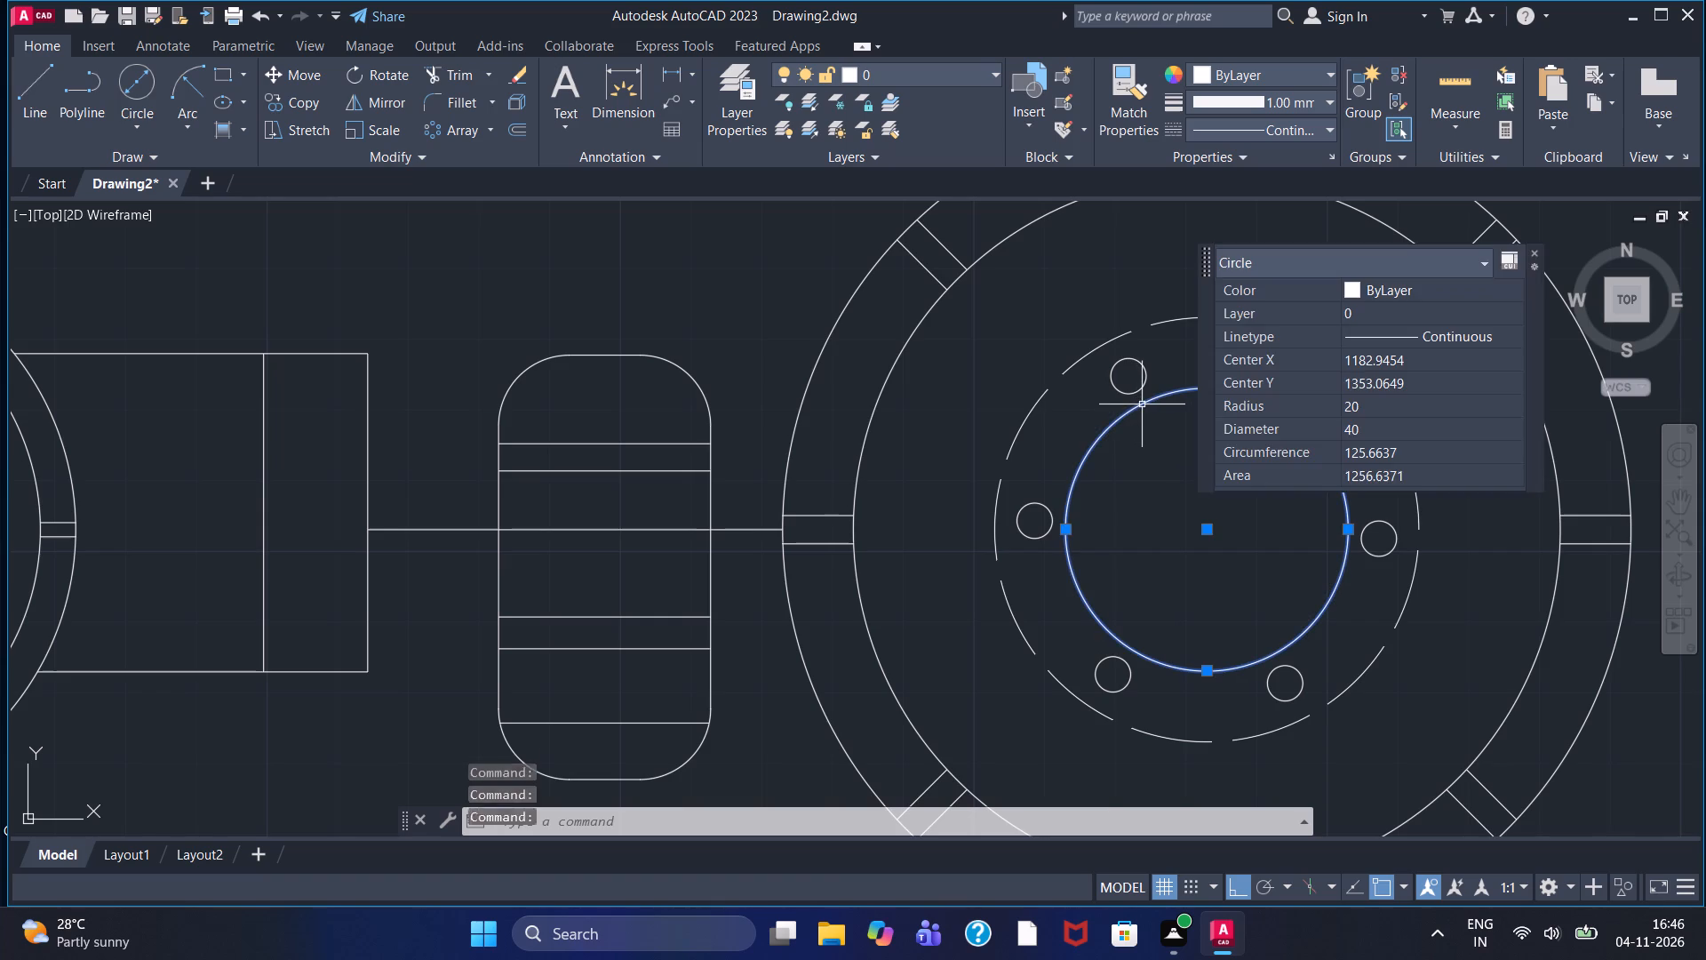
key(Delete)
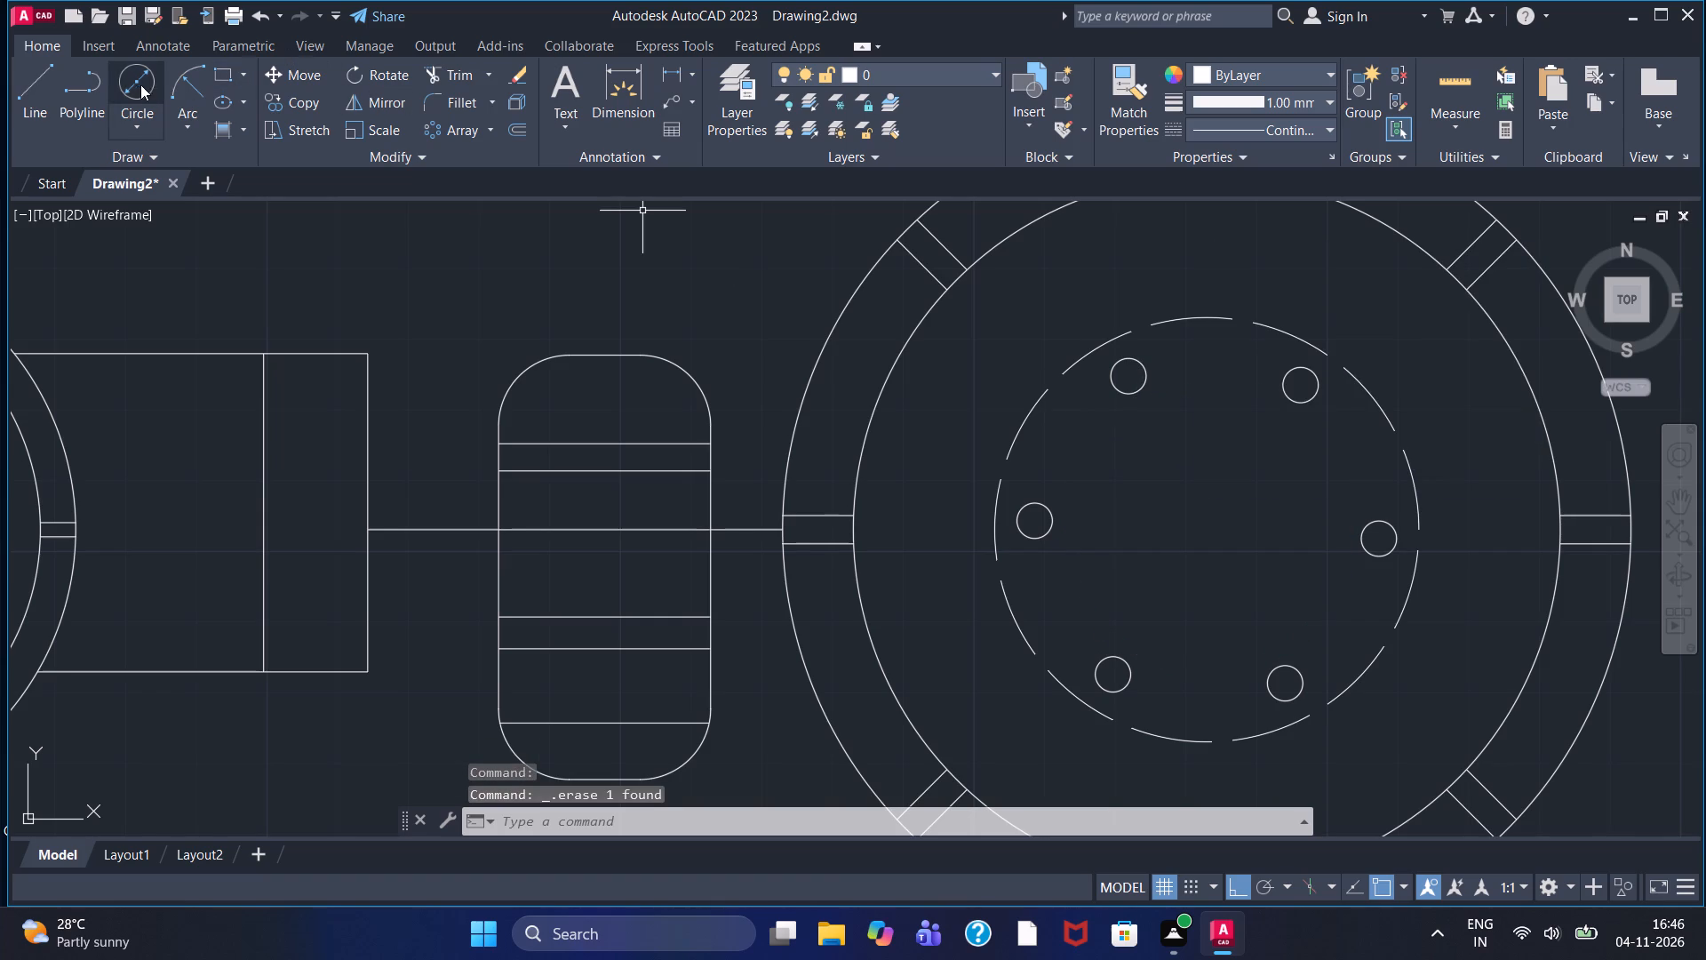
click(137, 81)
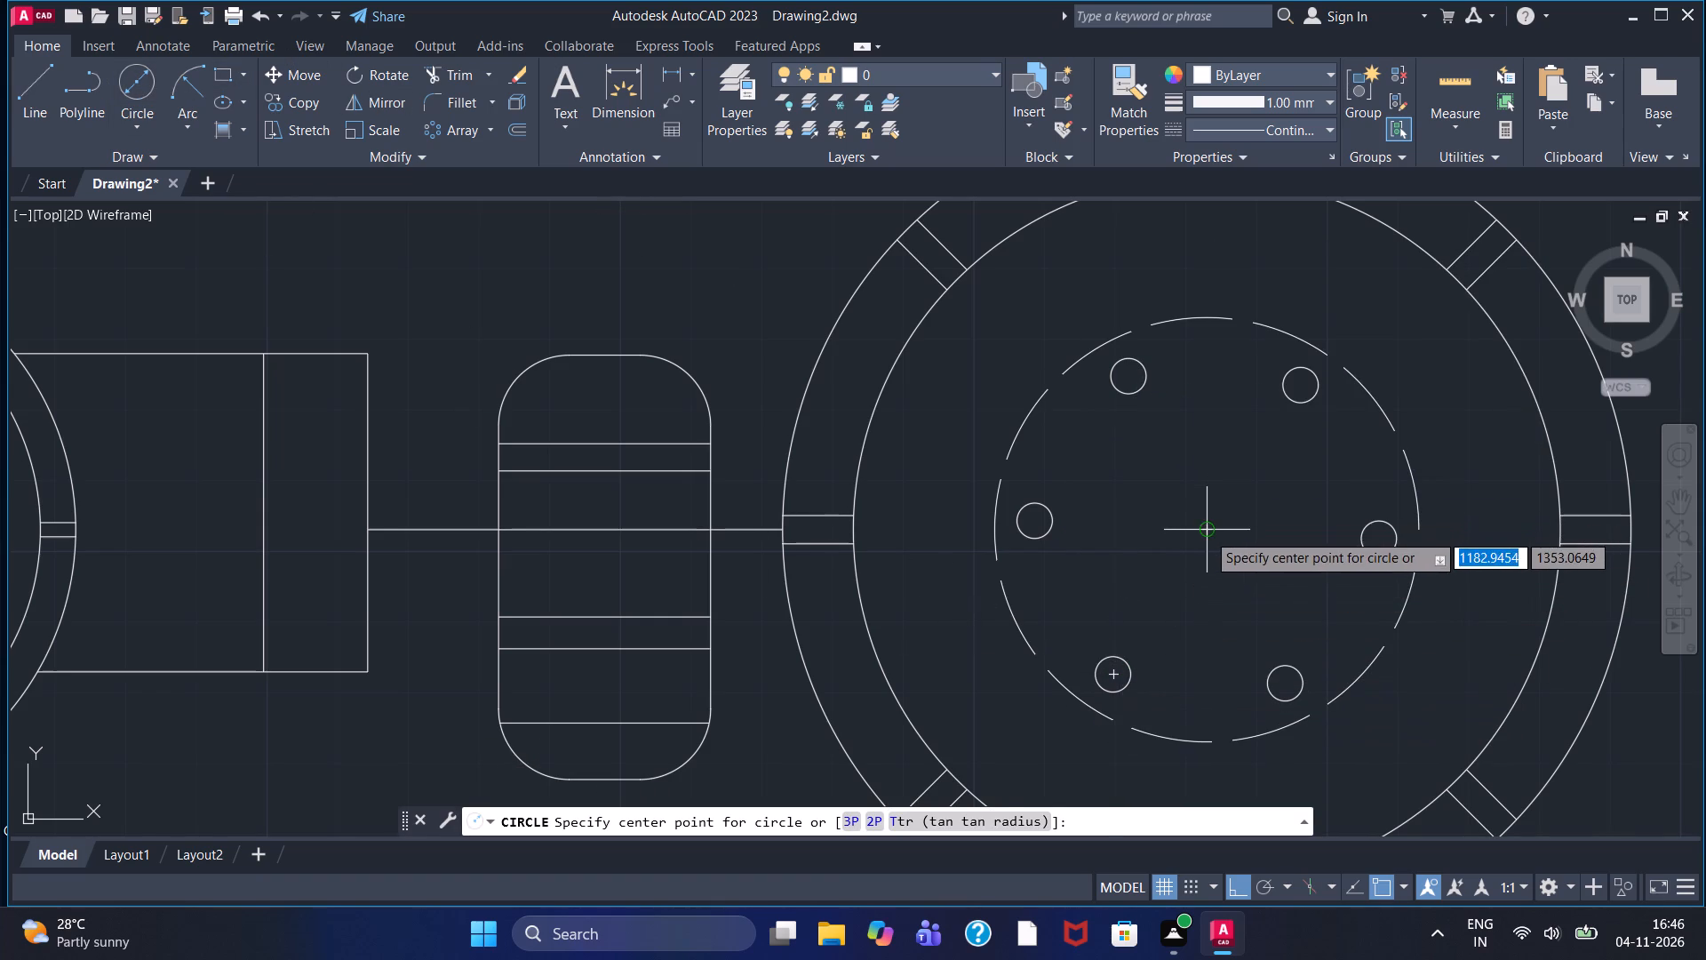
drag(1207, 532, 1208, 540)
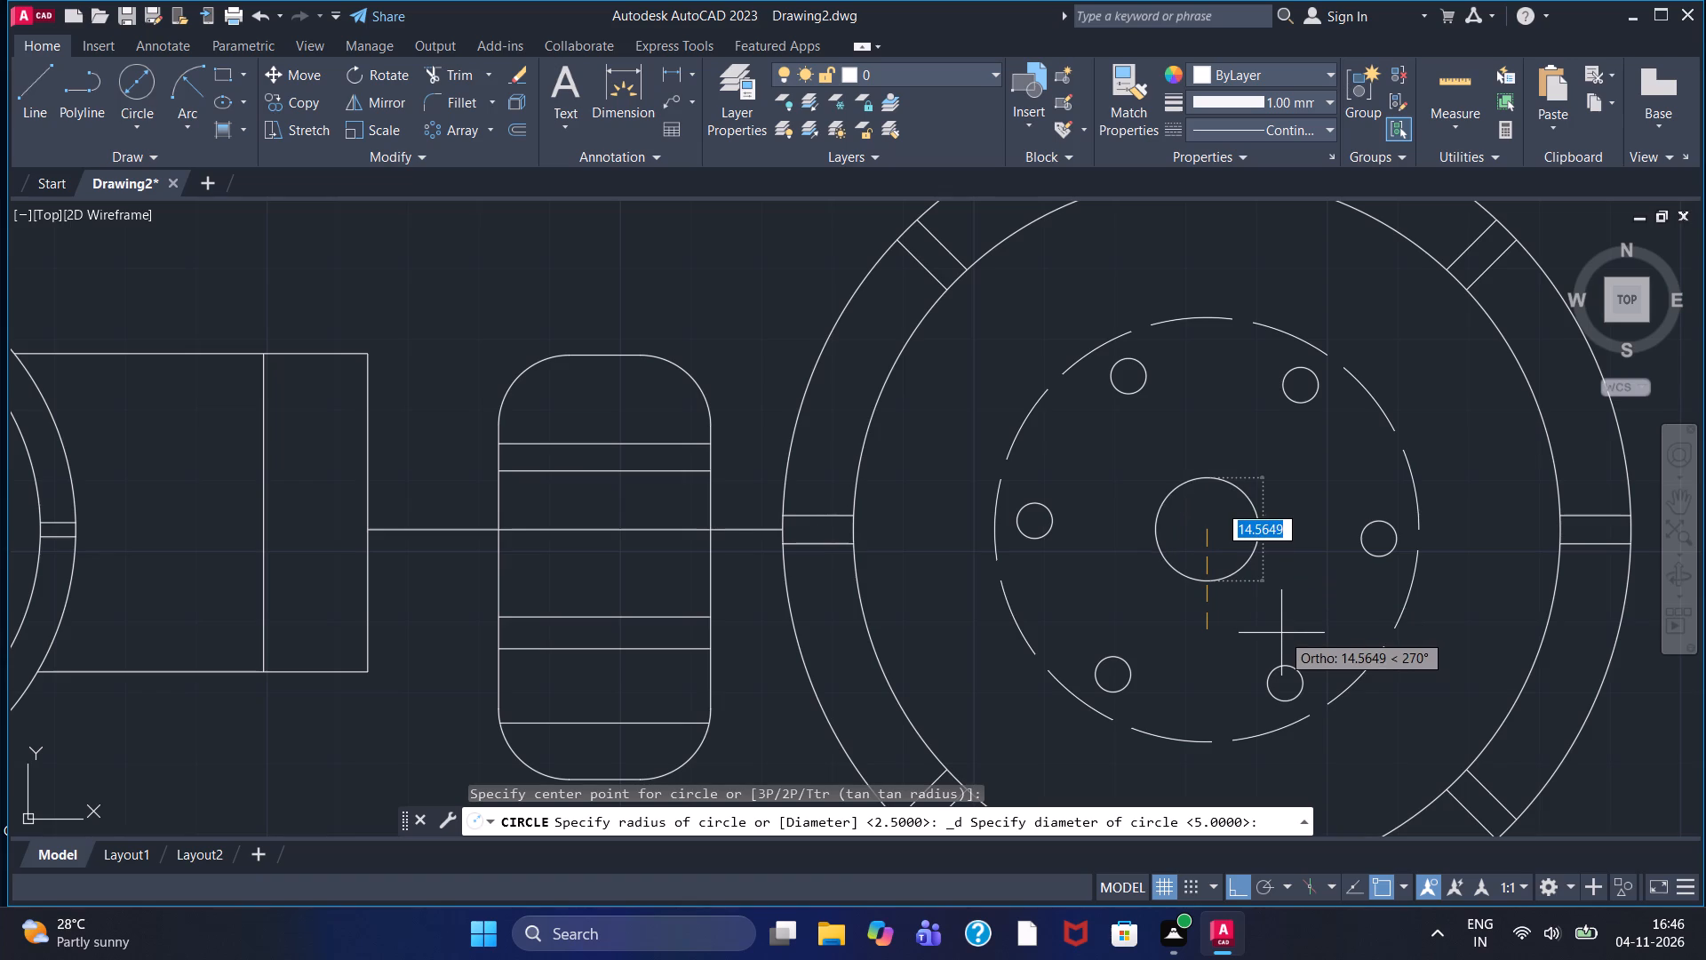
text(20)
key(Return)
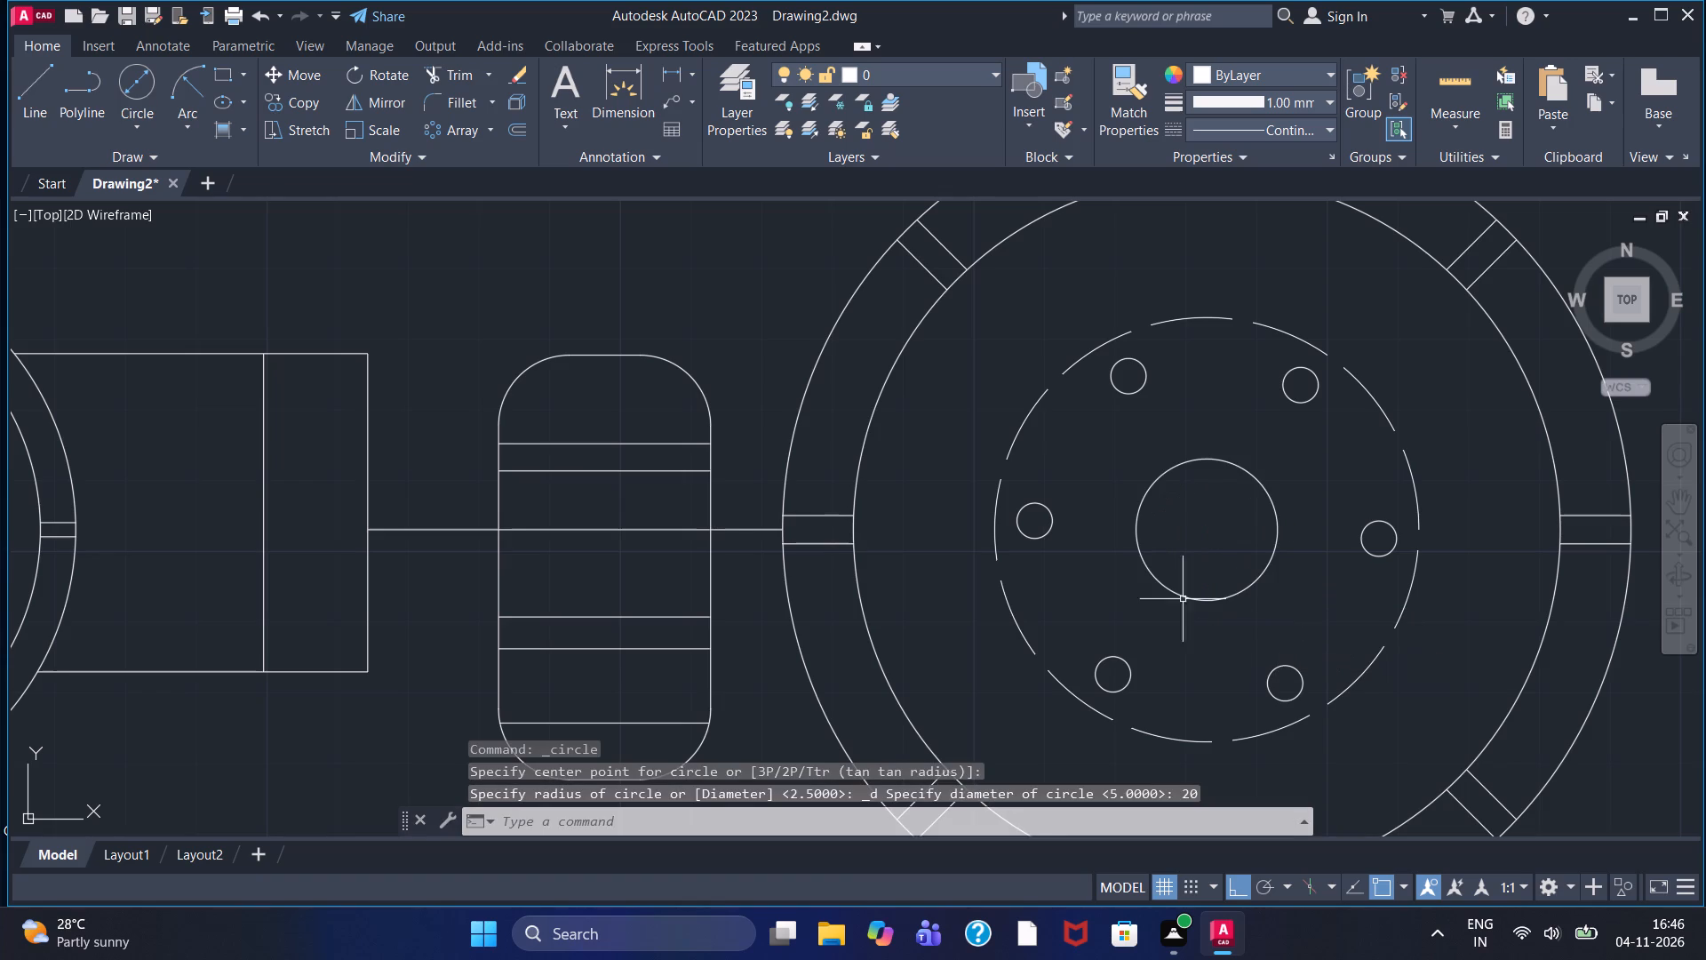
Draw a circle of diameter 5 at the large ring's centre, inside the diameter 20 circle.
click(143, 76)
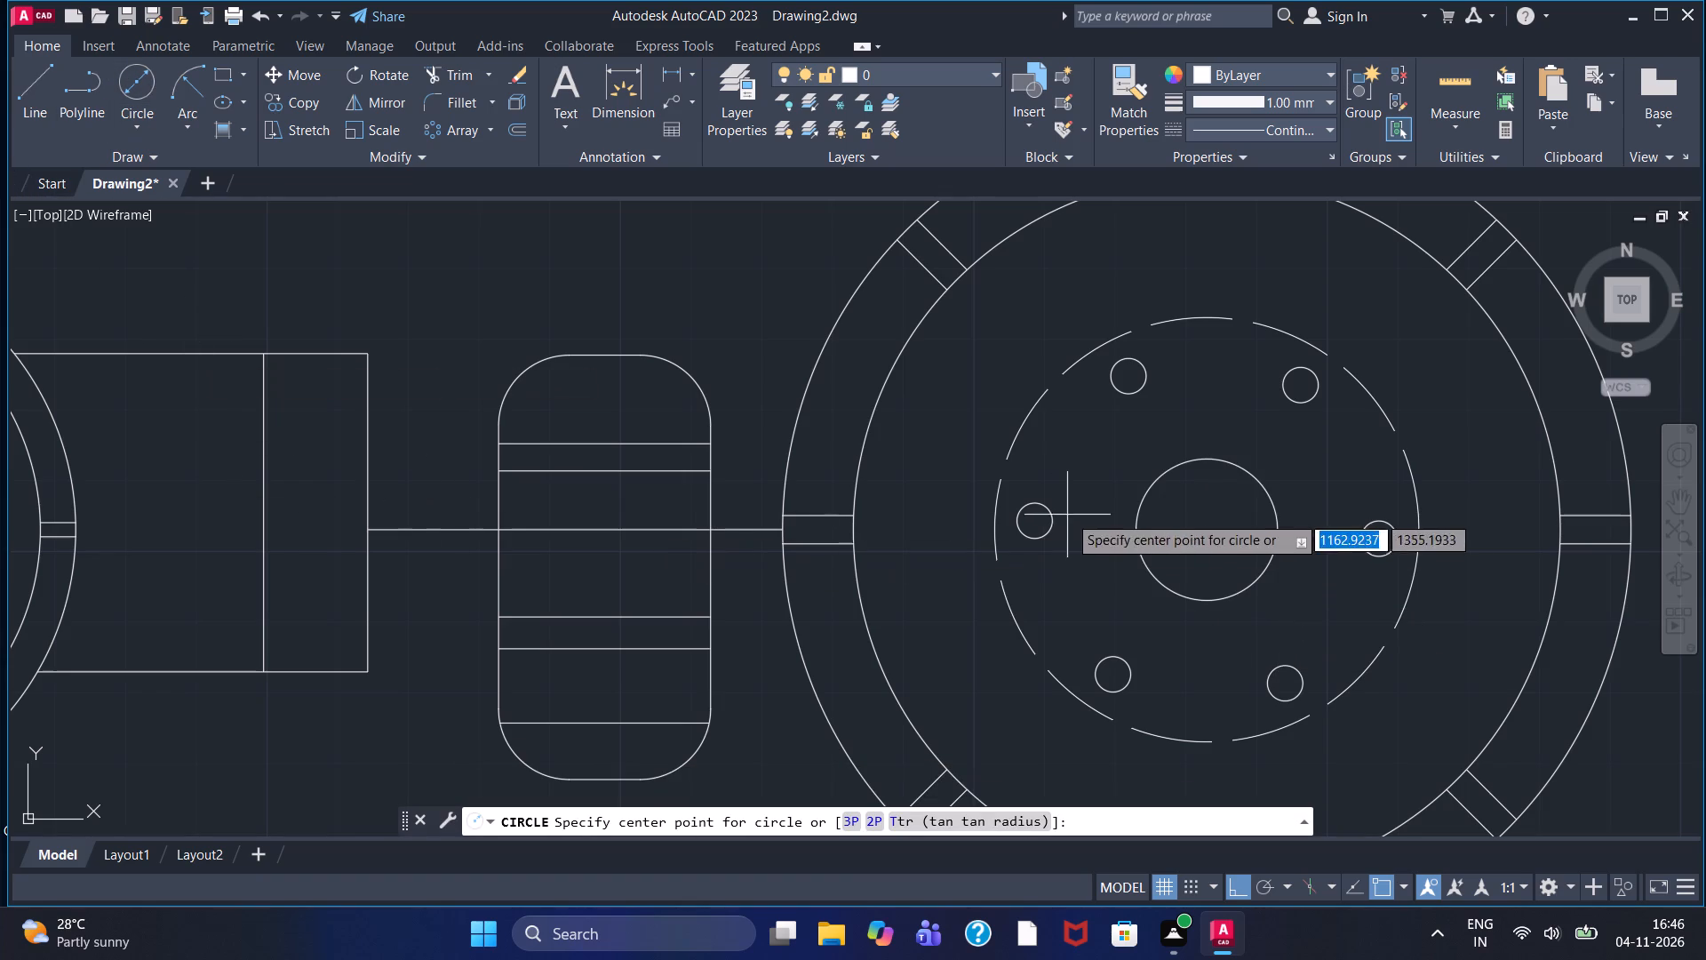
double_click(1213, 531)
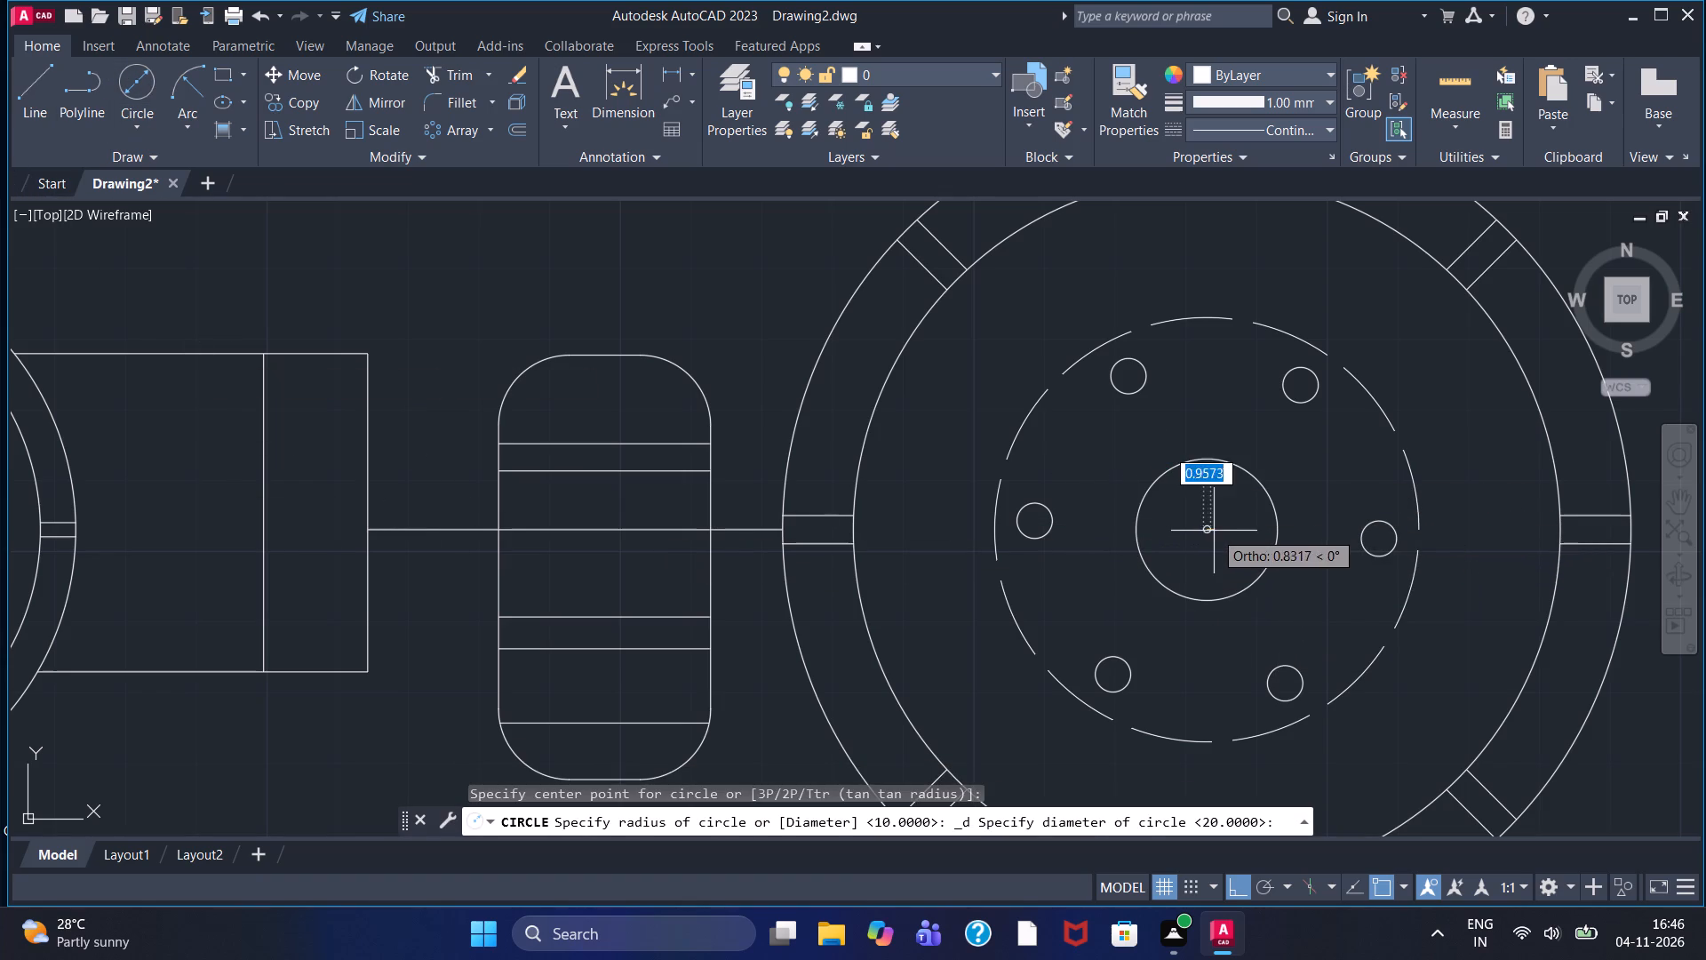
key(5)
key(Return)
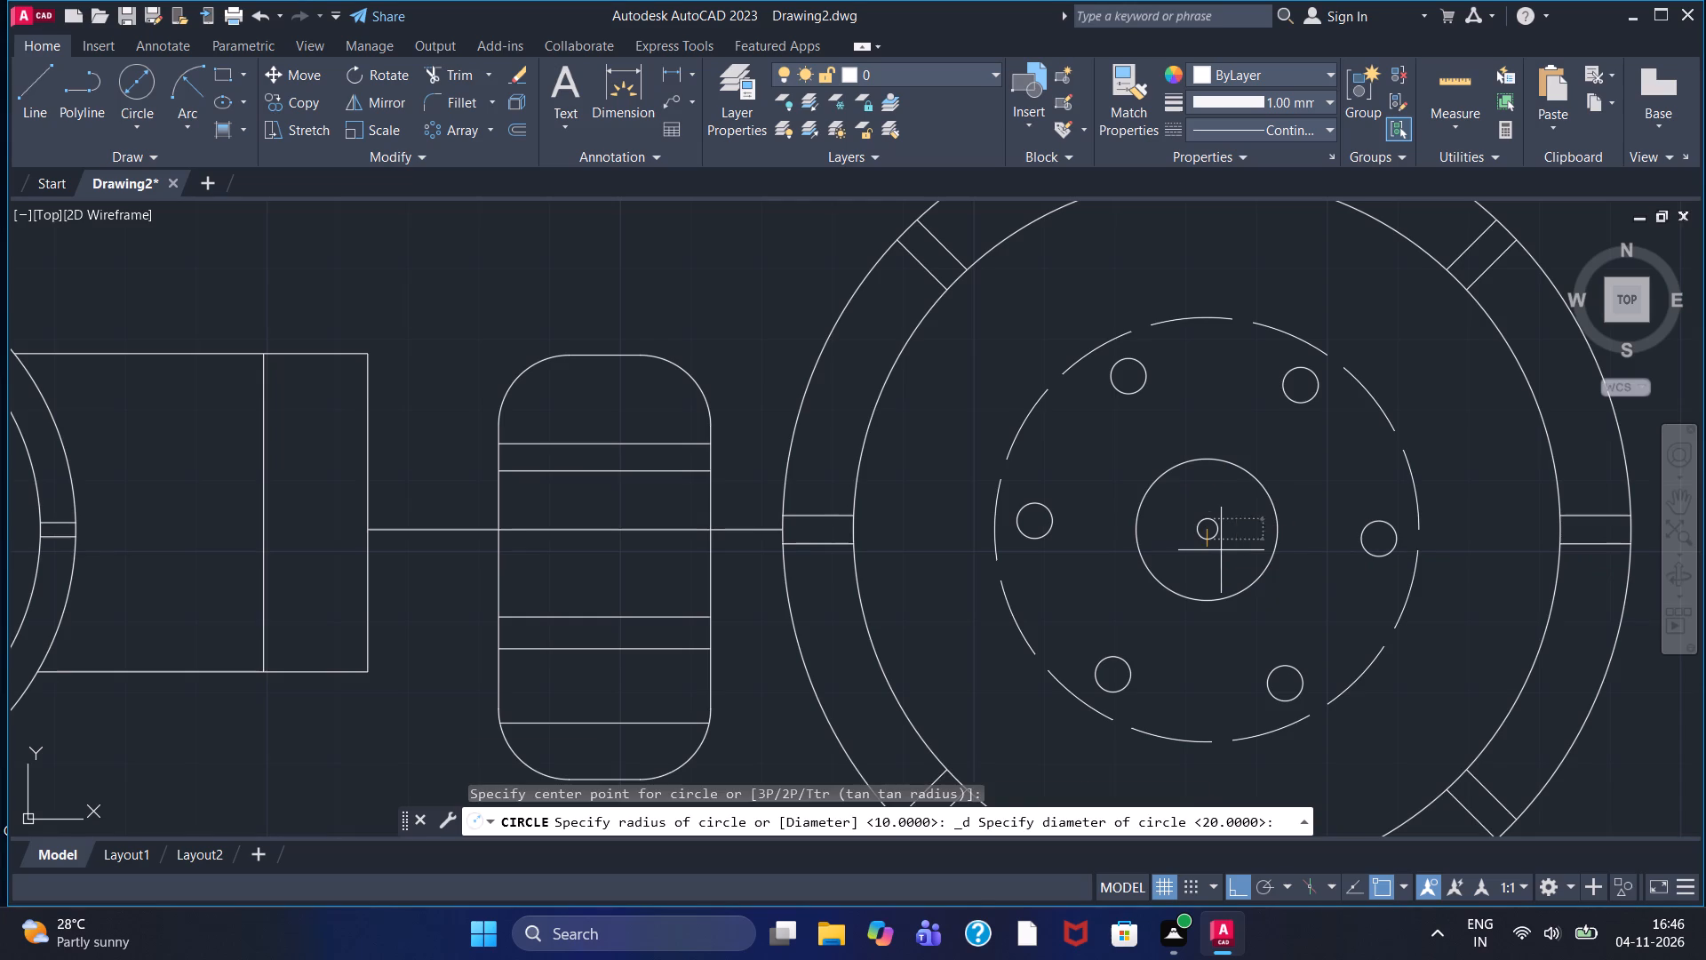
Replace the diameter 25 circle at the small ring's centre with a circle of diameter 20.
scroll(1134, 520, down, 2)
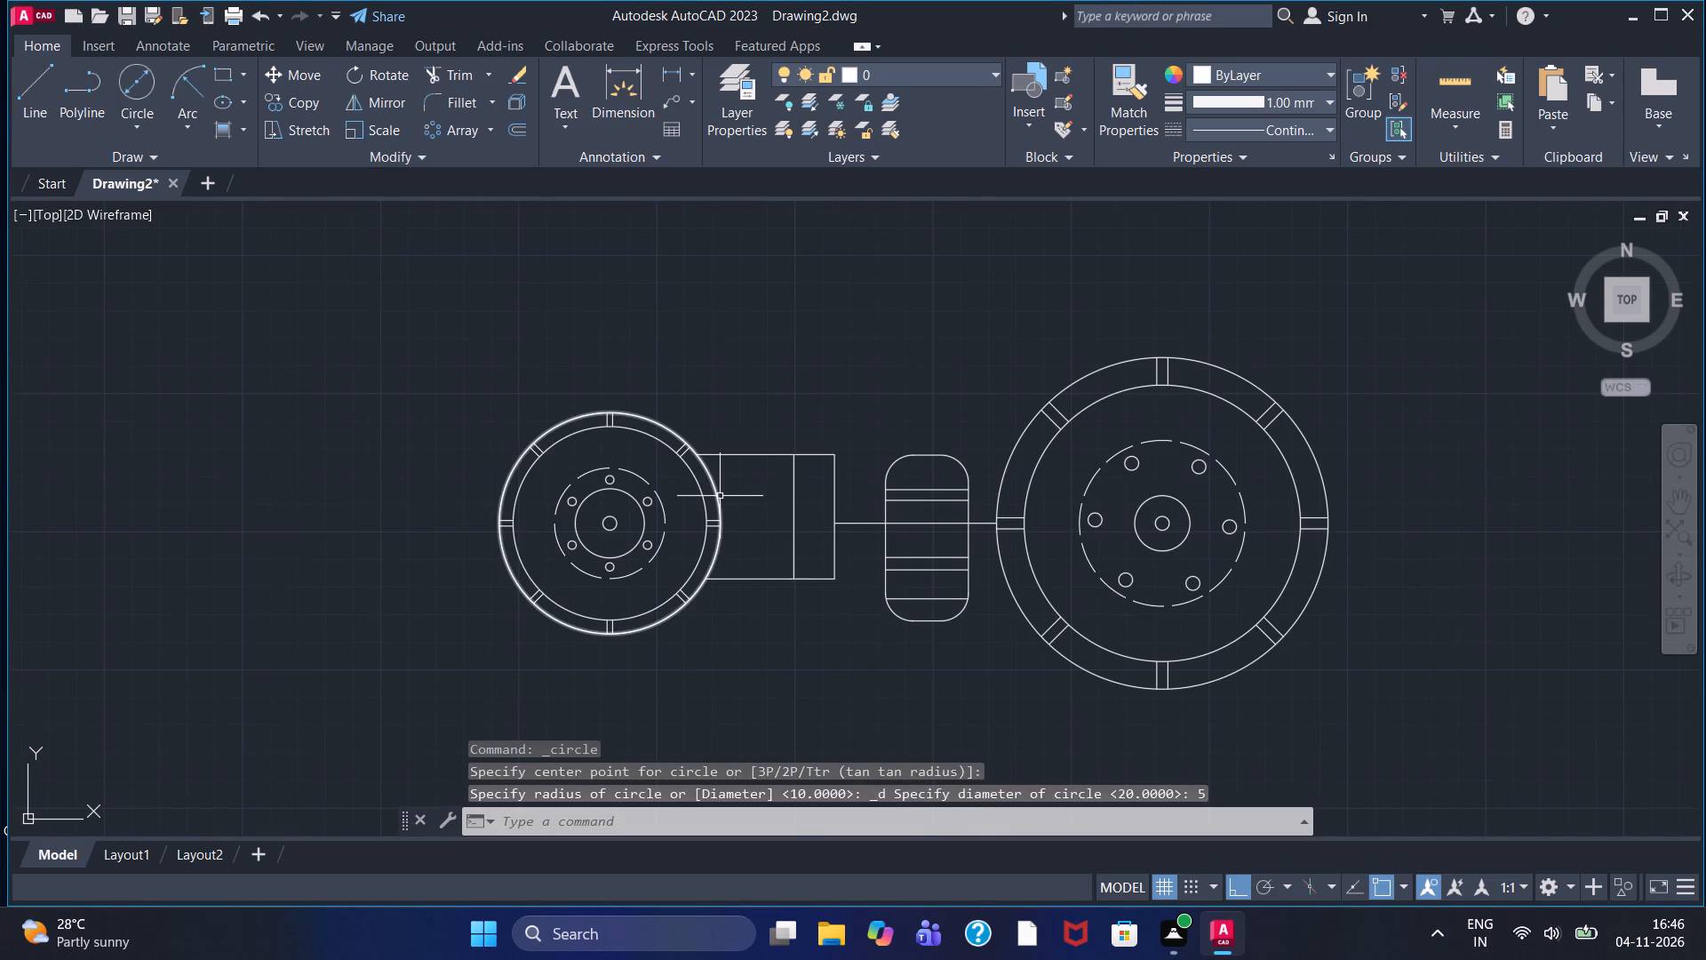
scroll(498, 536, up, 2)
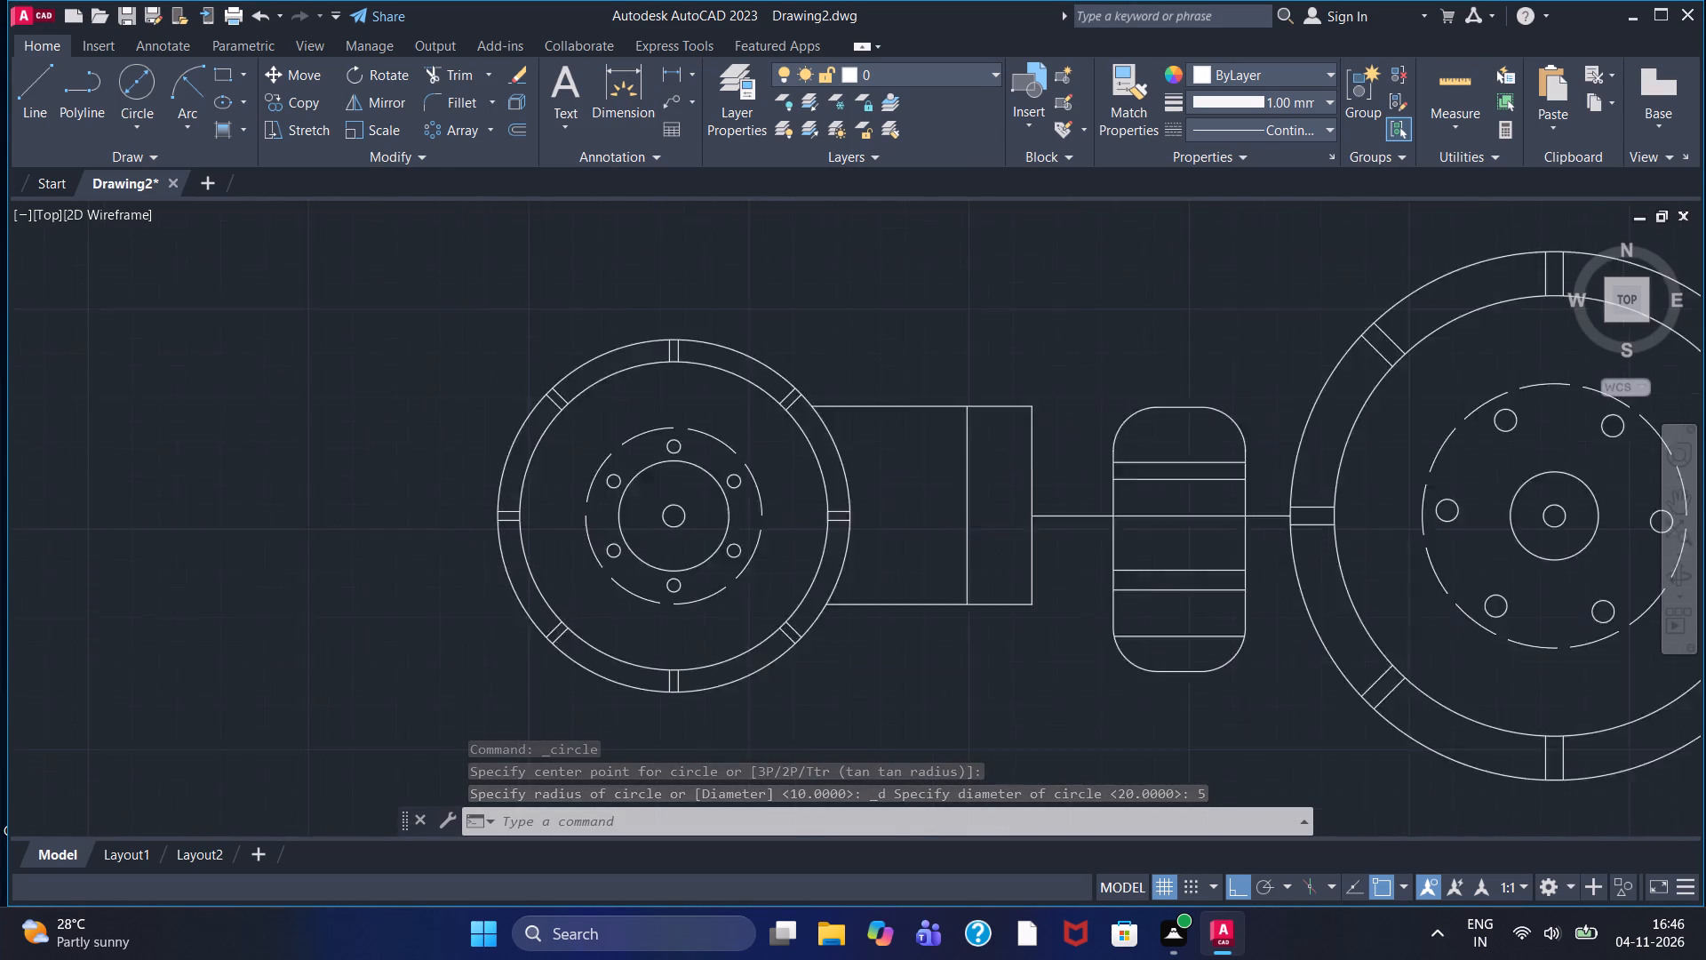
double_click(757, 425)
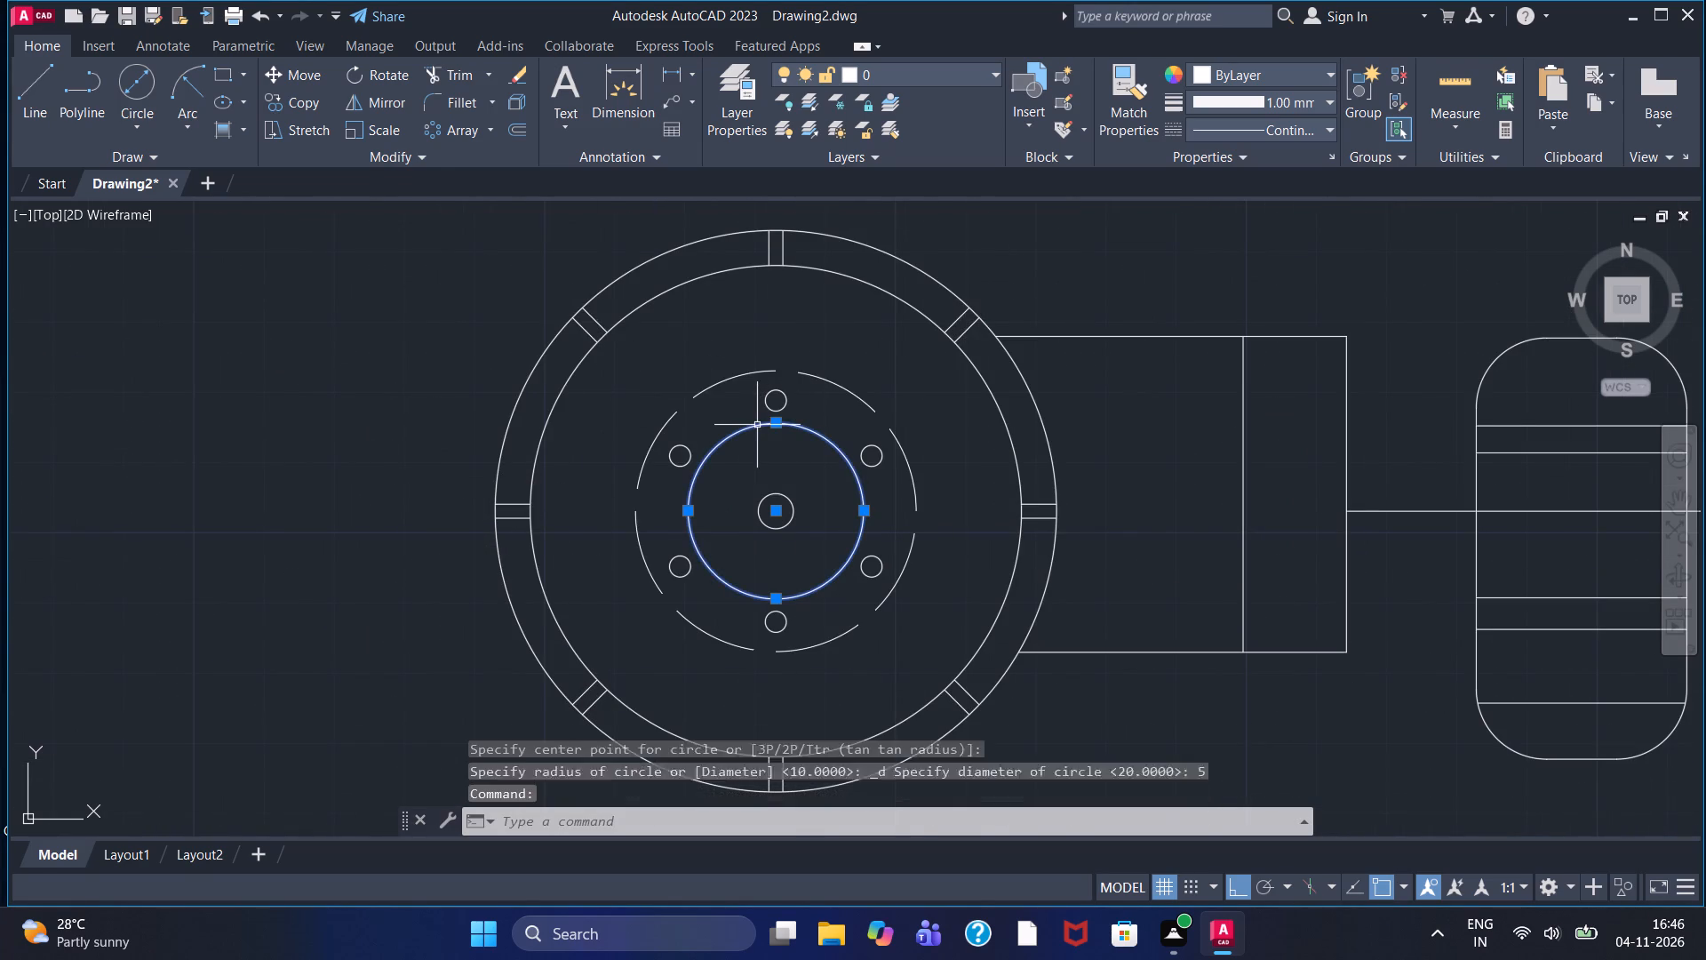
key(Delete)
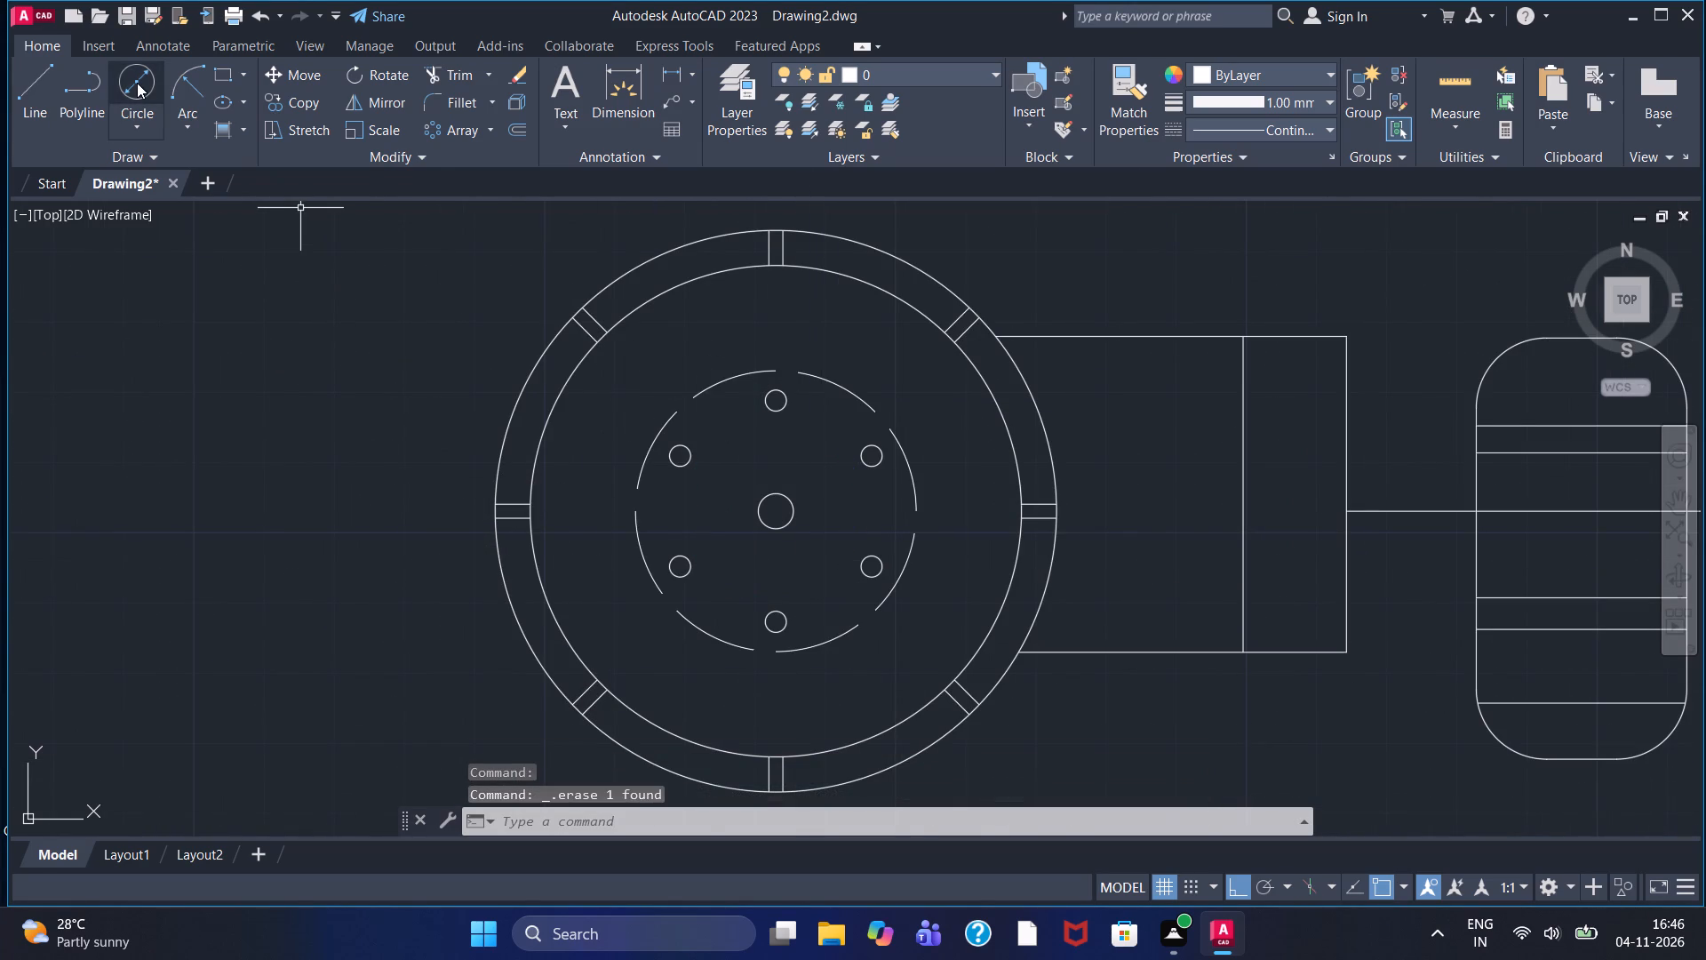
click(137, 83)
click(775, 509)
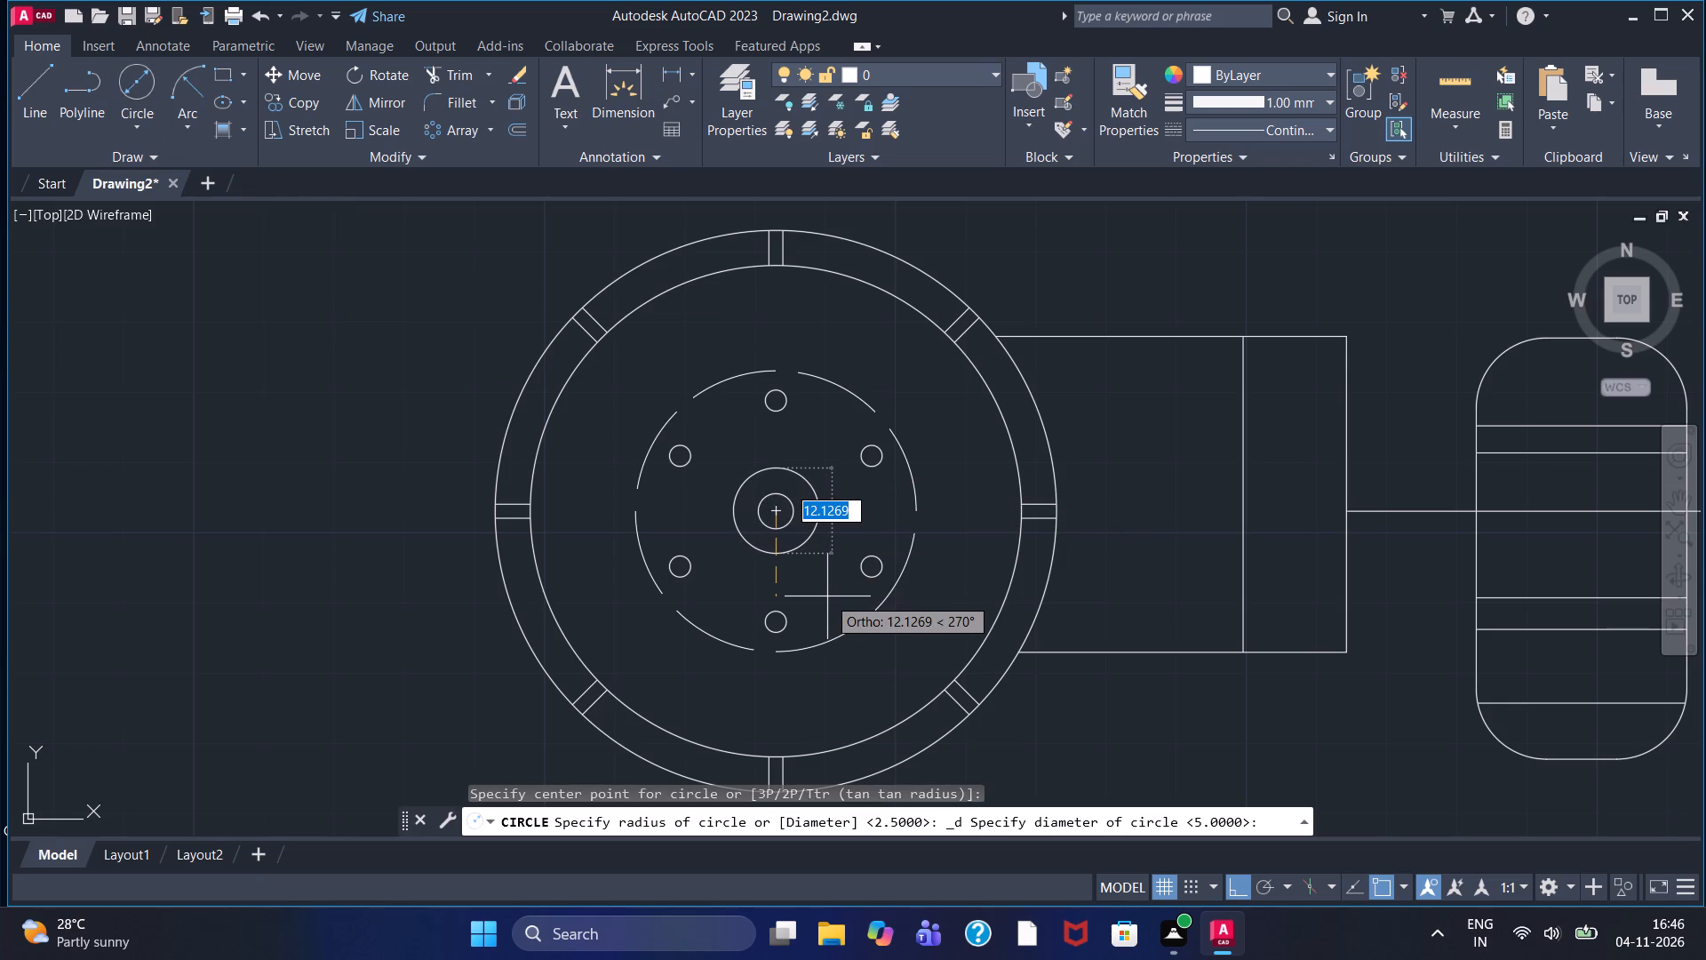
text(20)
key(Return)
Fill the six arrayed holes of the small ring with a gradient whose two colours are both black (0,0,0).
scroll(828, 596, down, 2)
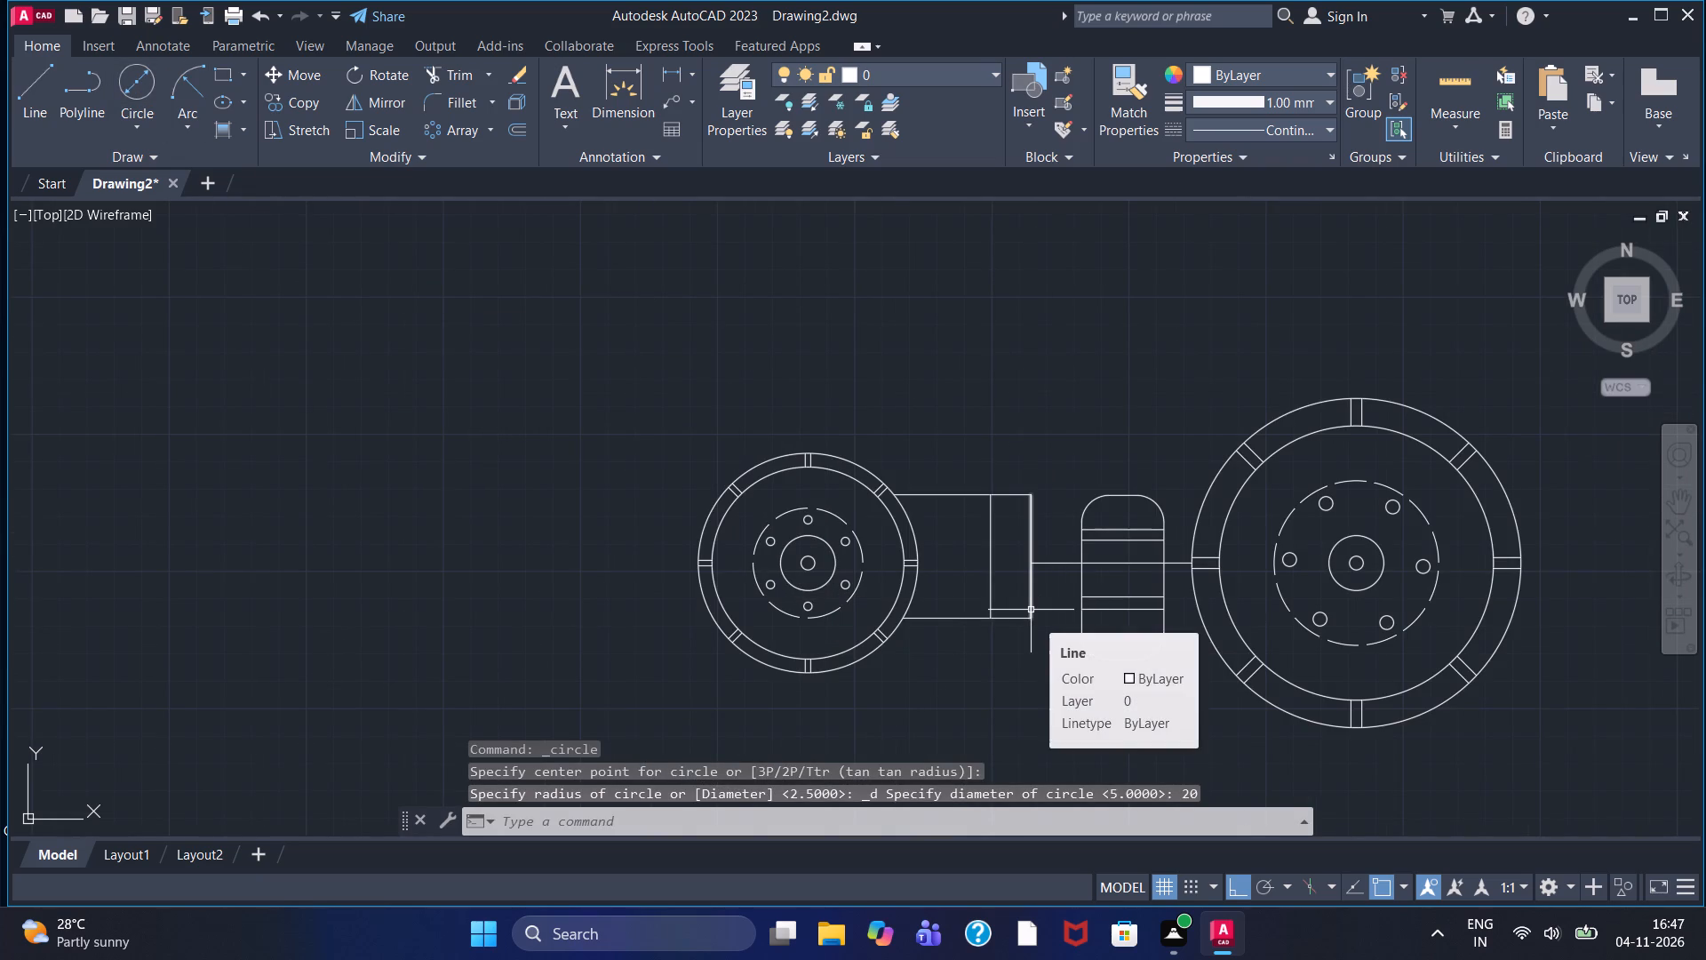
click(220, 131)
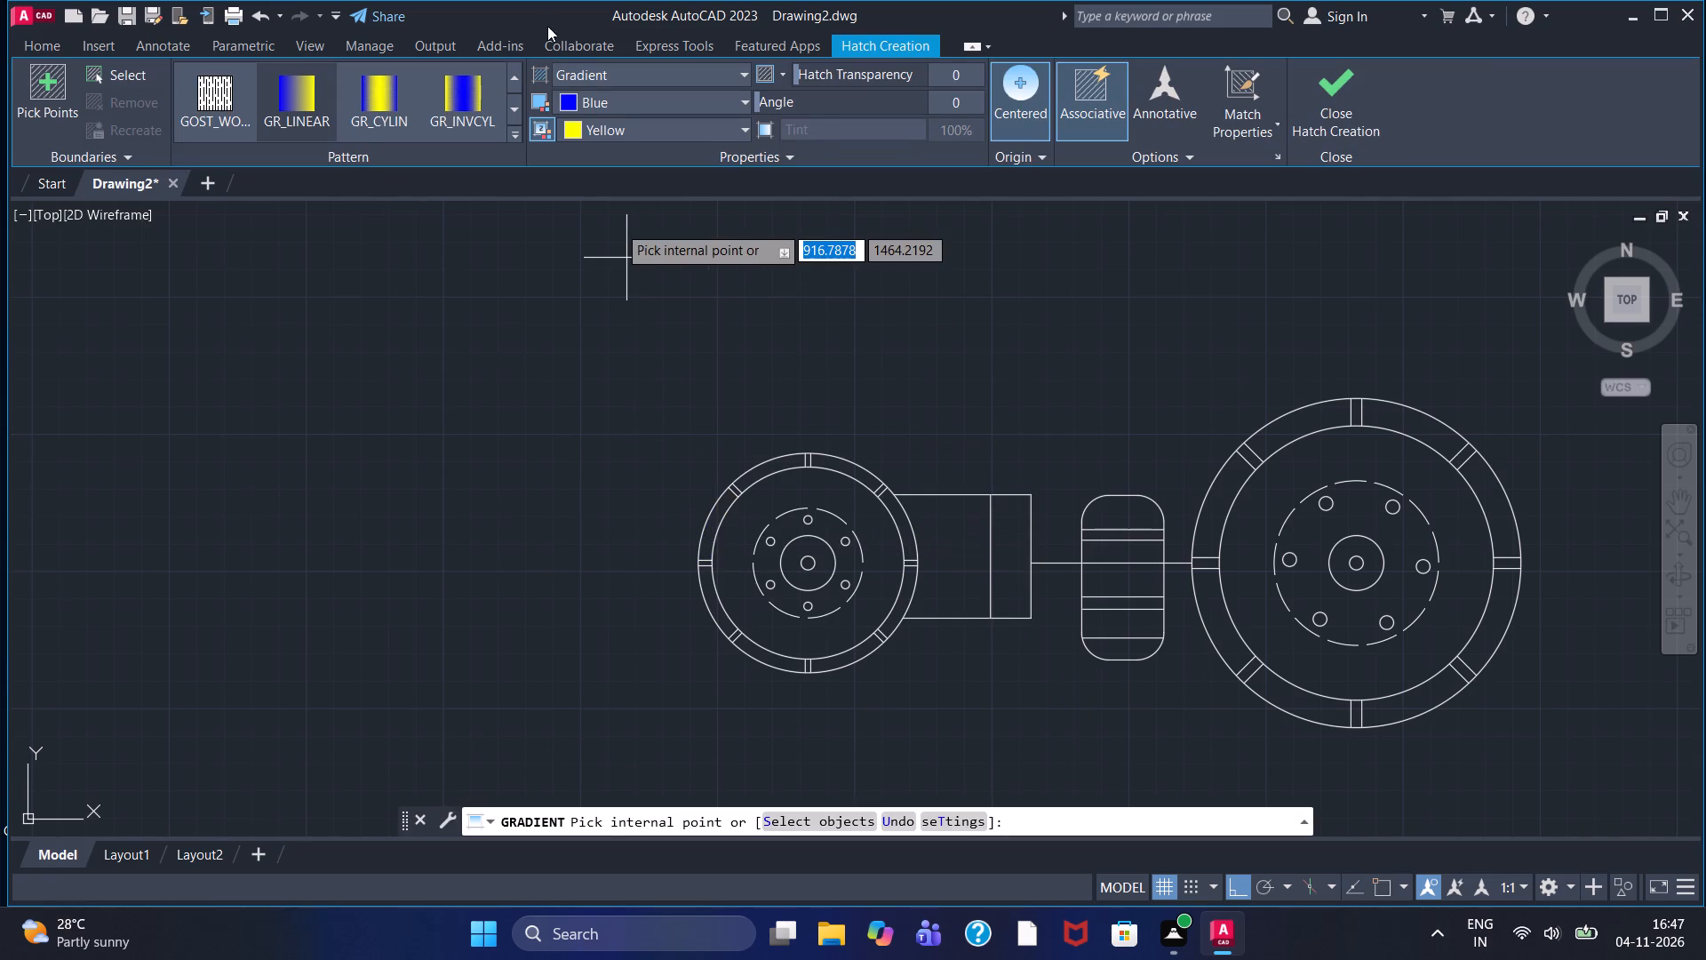
double_click(571, 98)
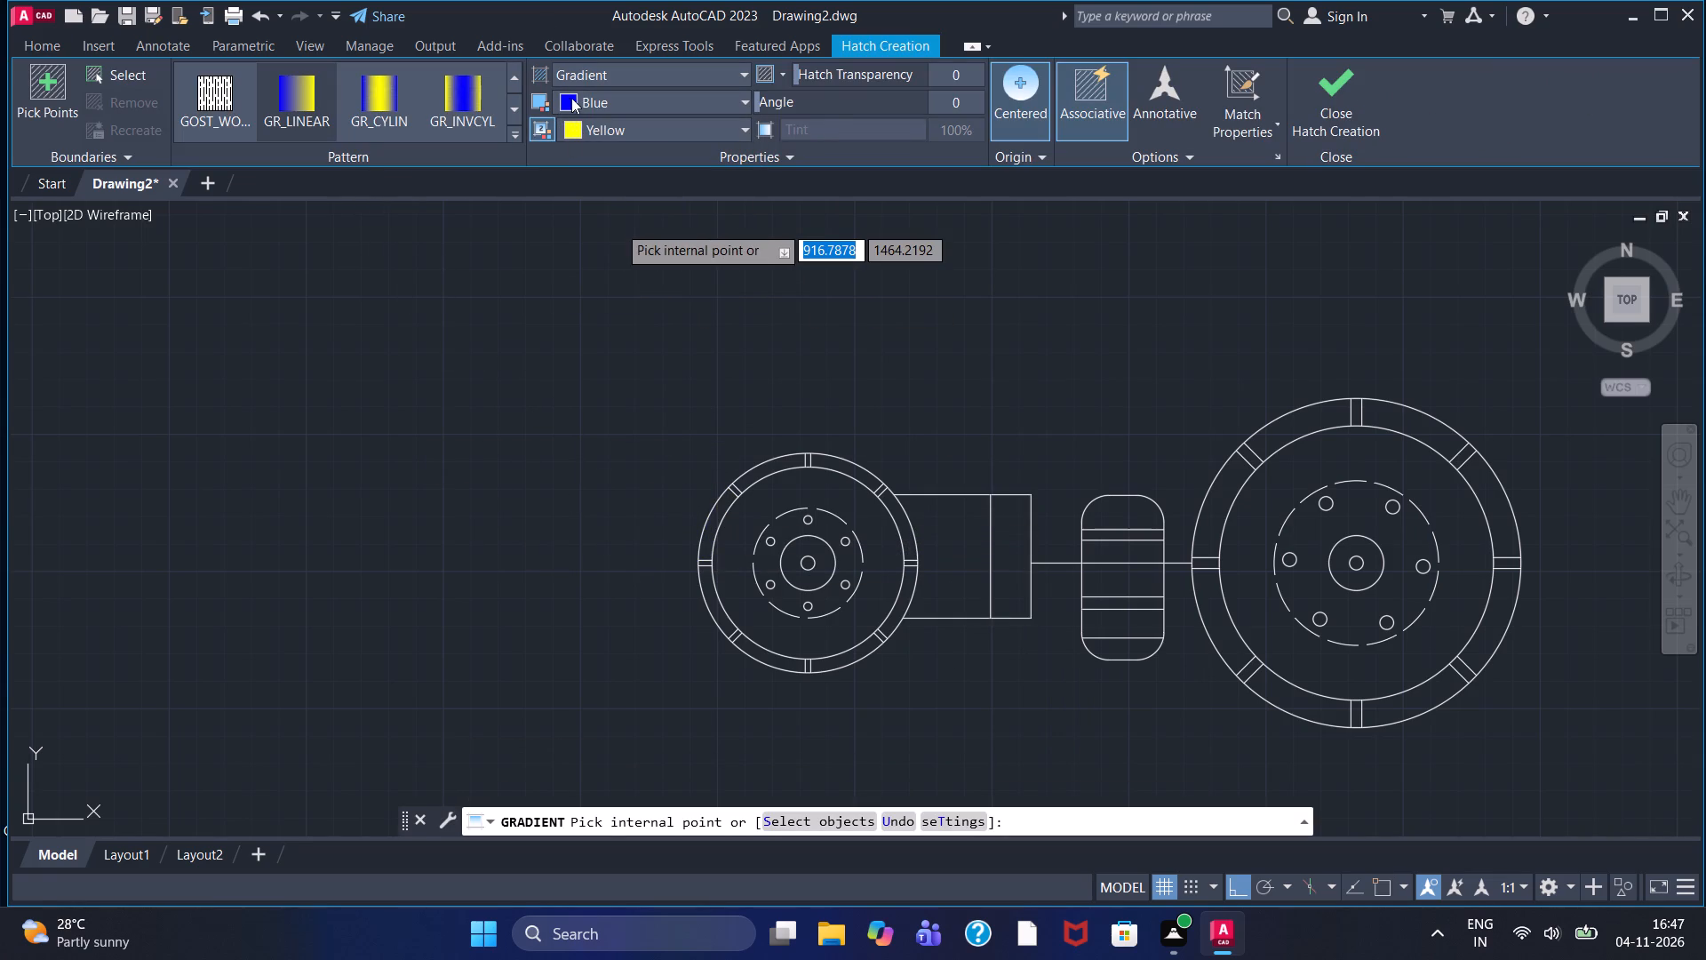
double_click(569, 98)
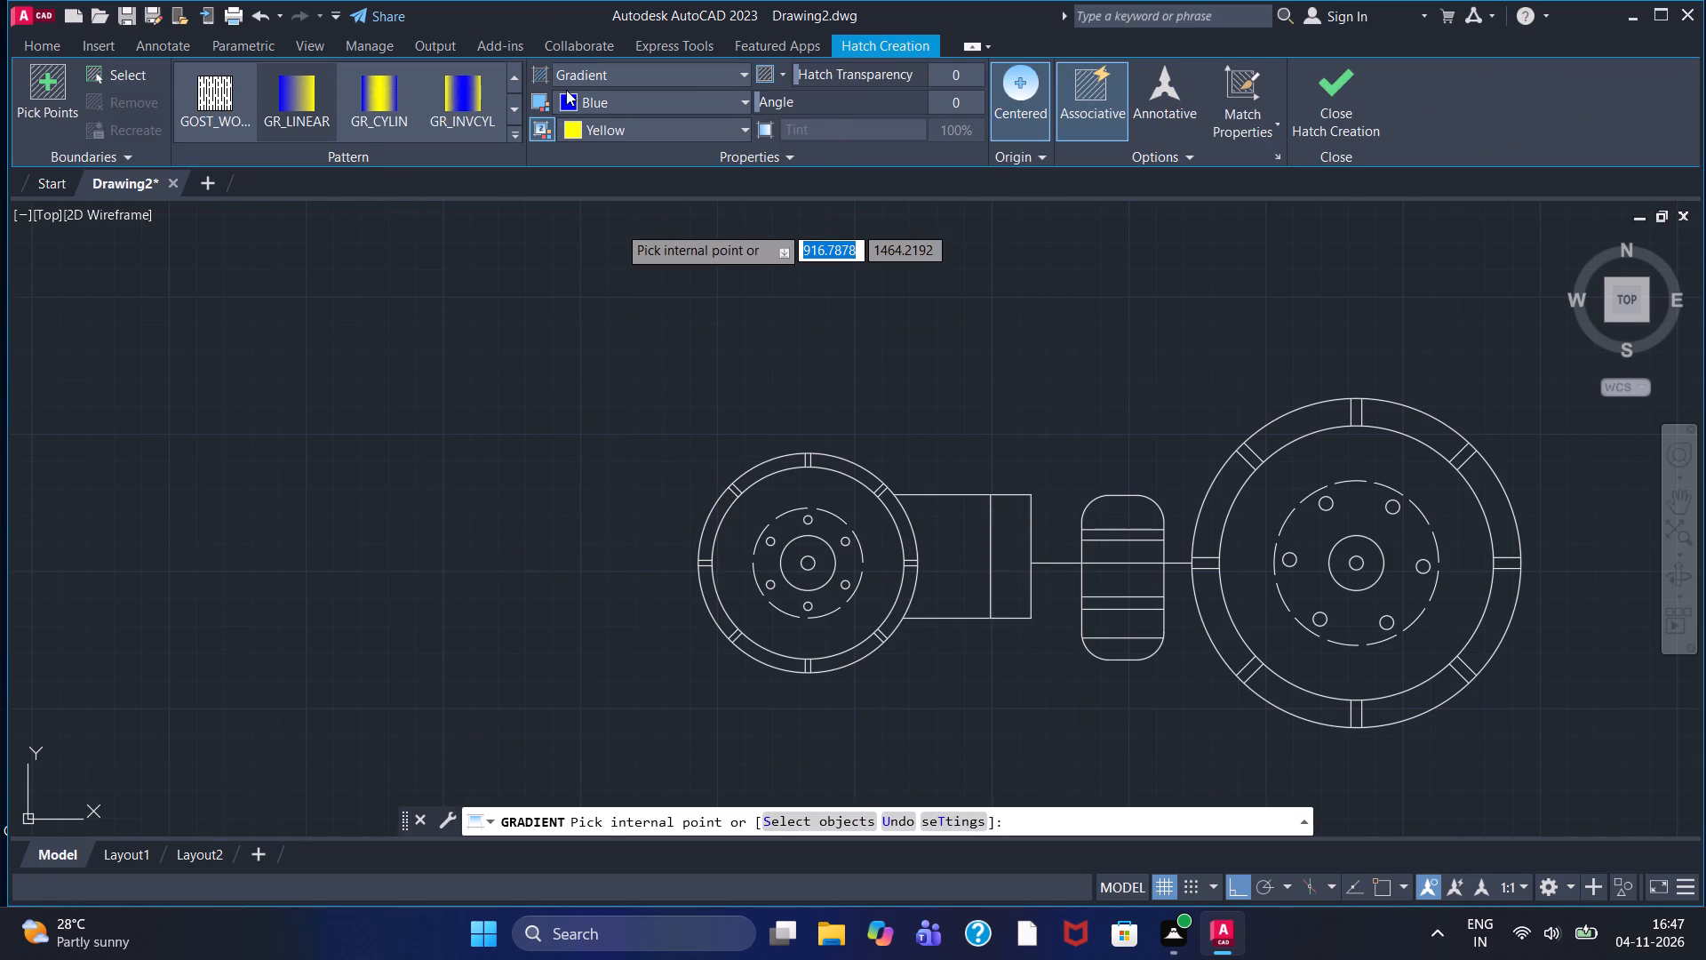
double_click(567, 100)
click(569, 107)
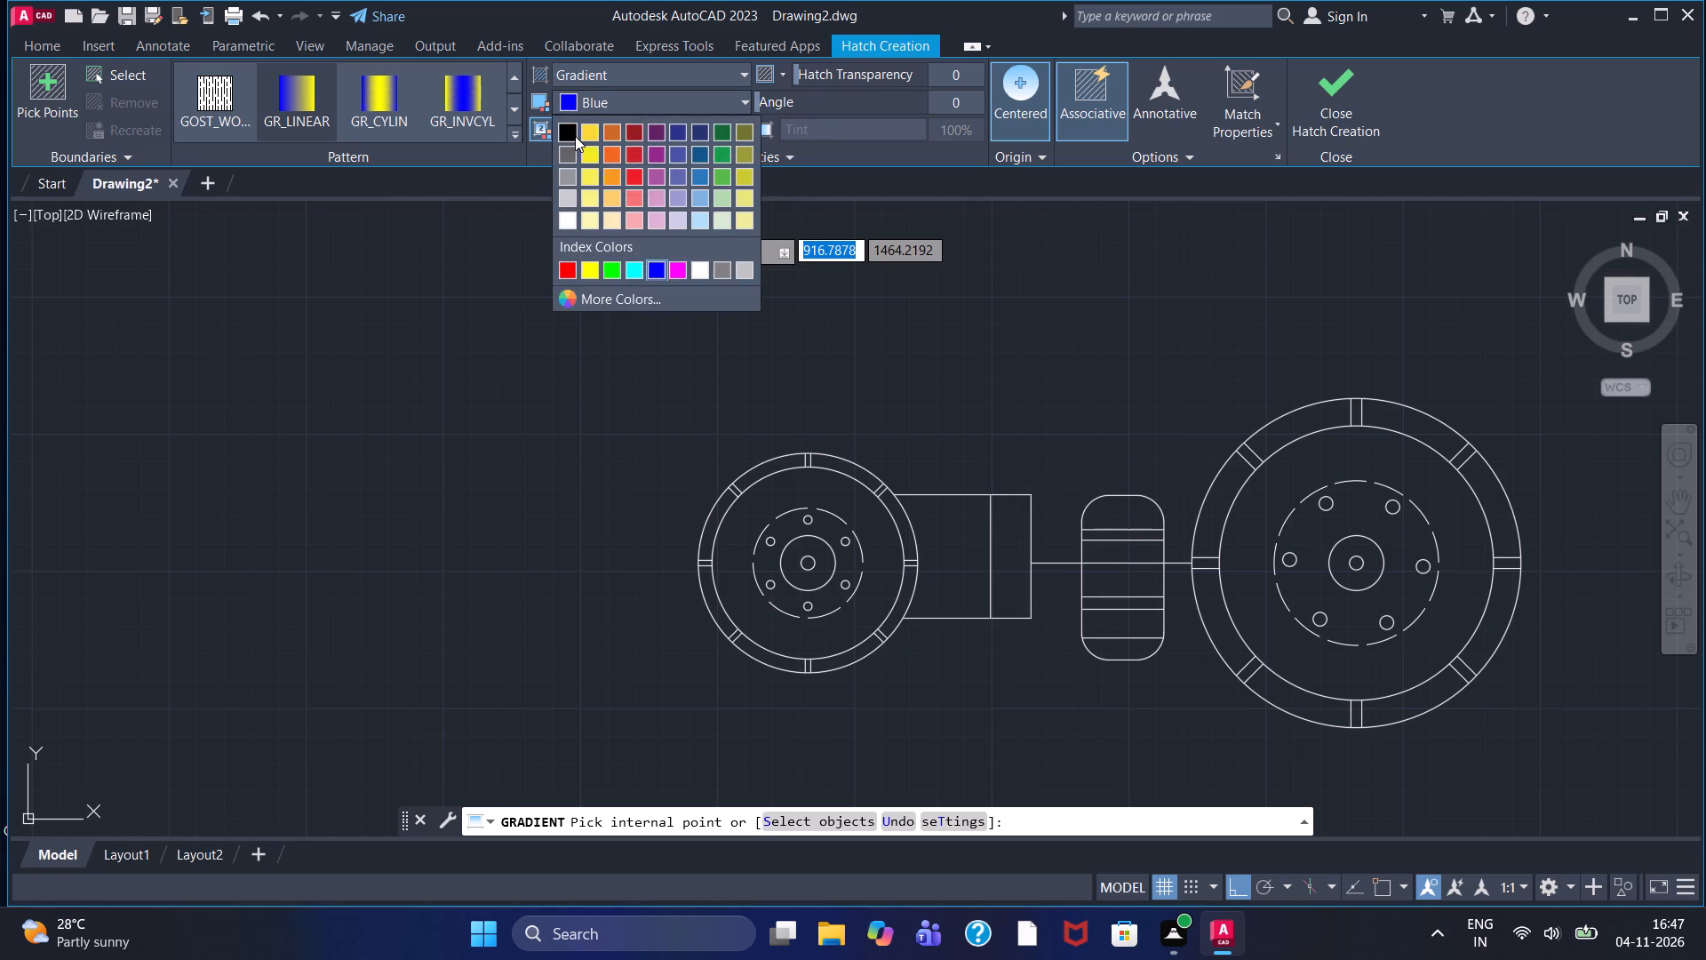
double_click(575, 136)
double_click(577, 132)
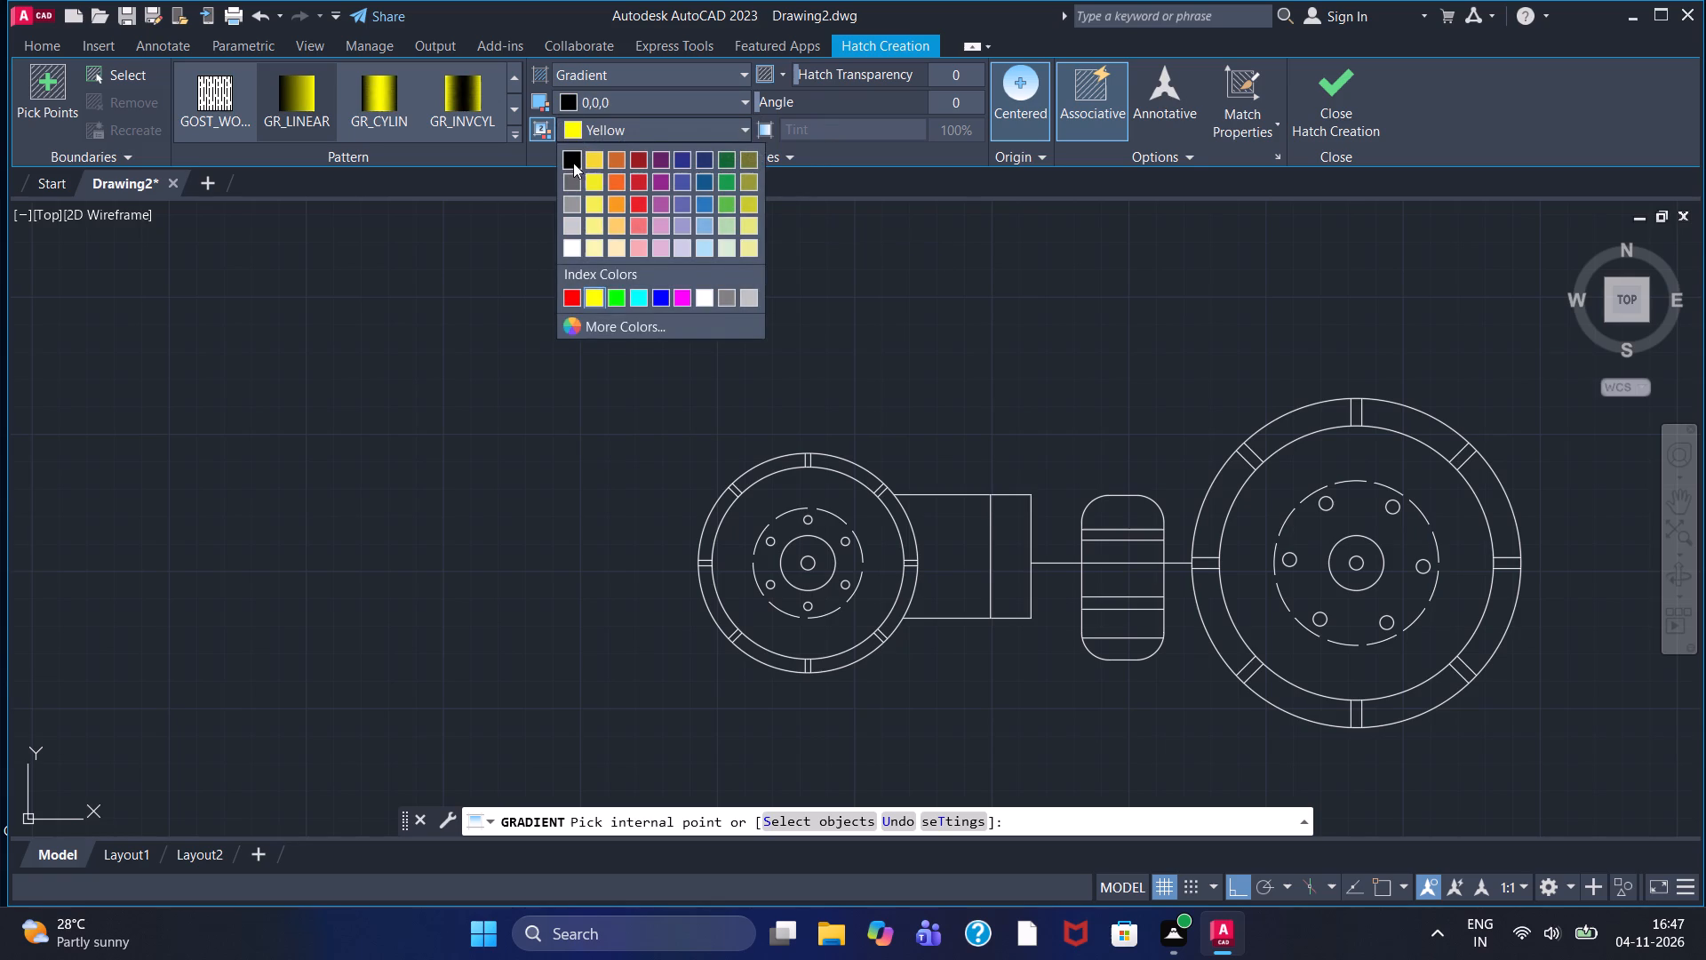
click(573, 163)
scroll(767, 613, up, 3)
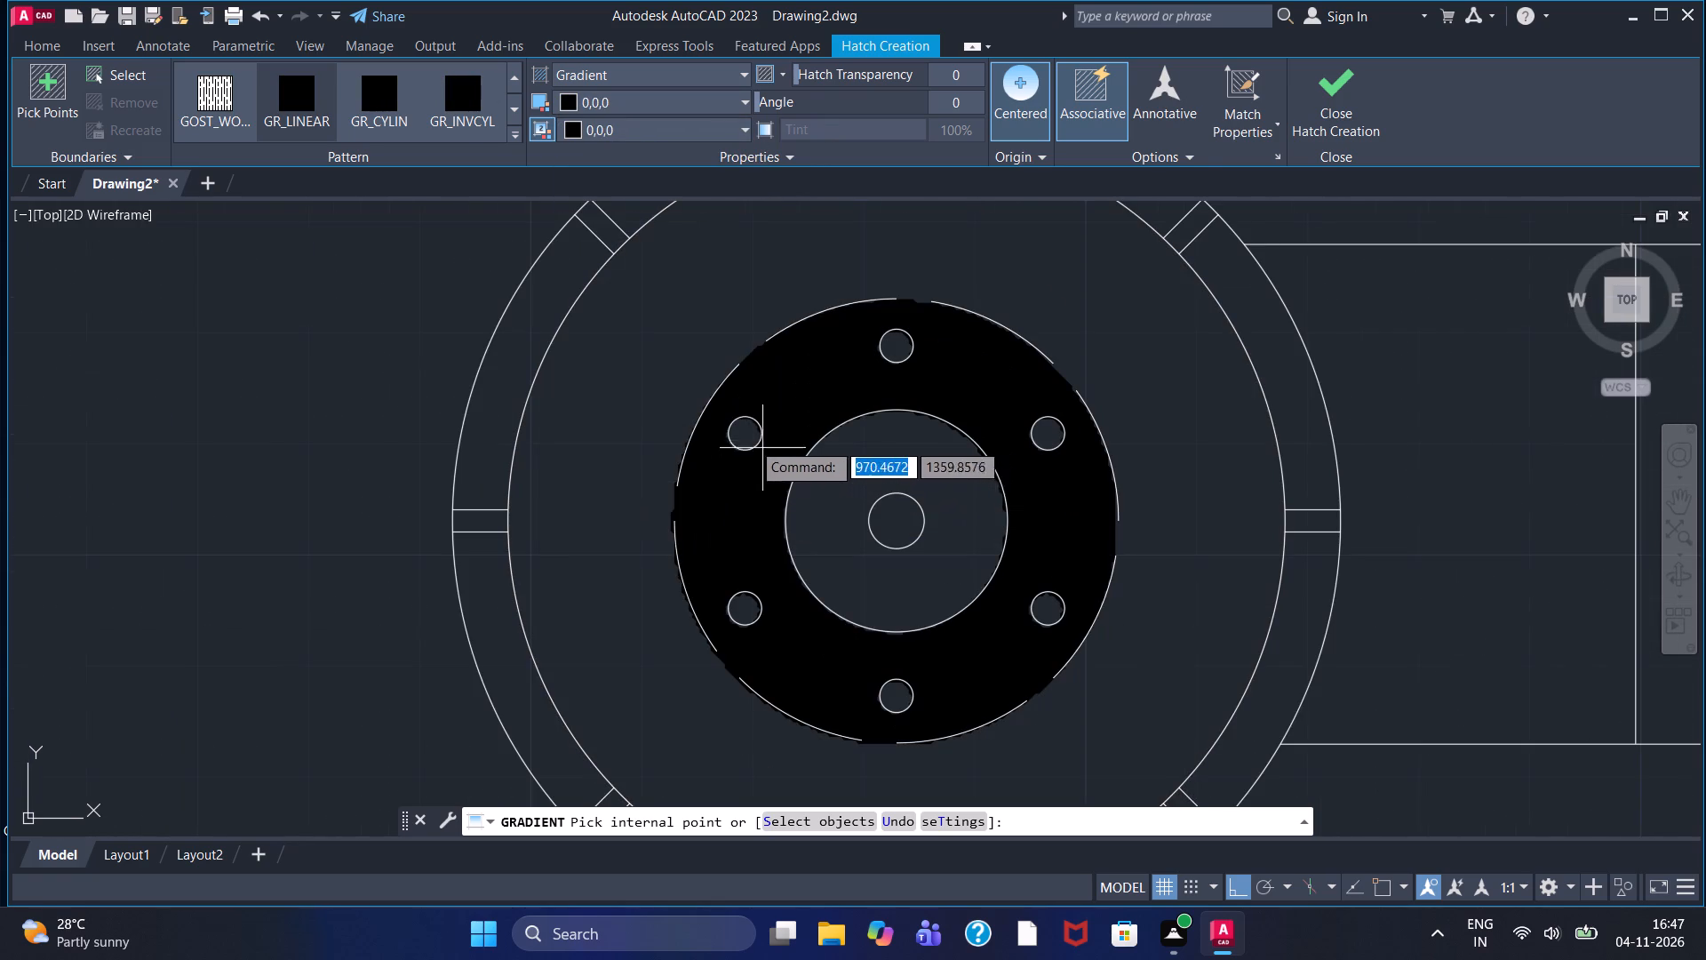
click(747, 436)
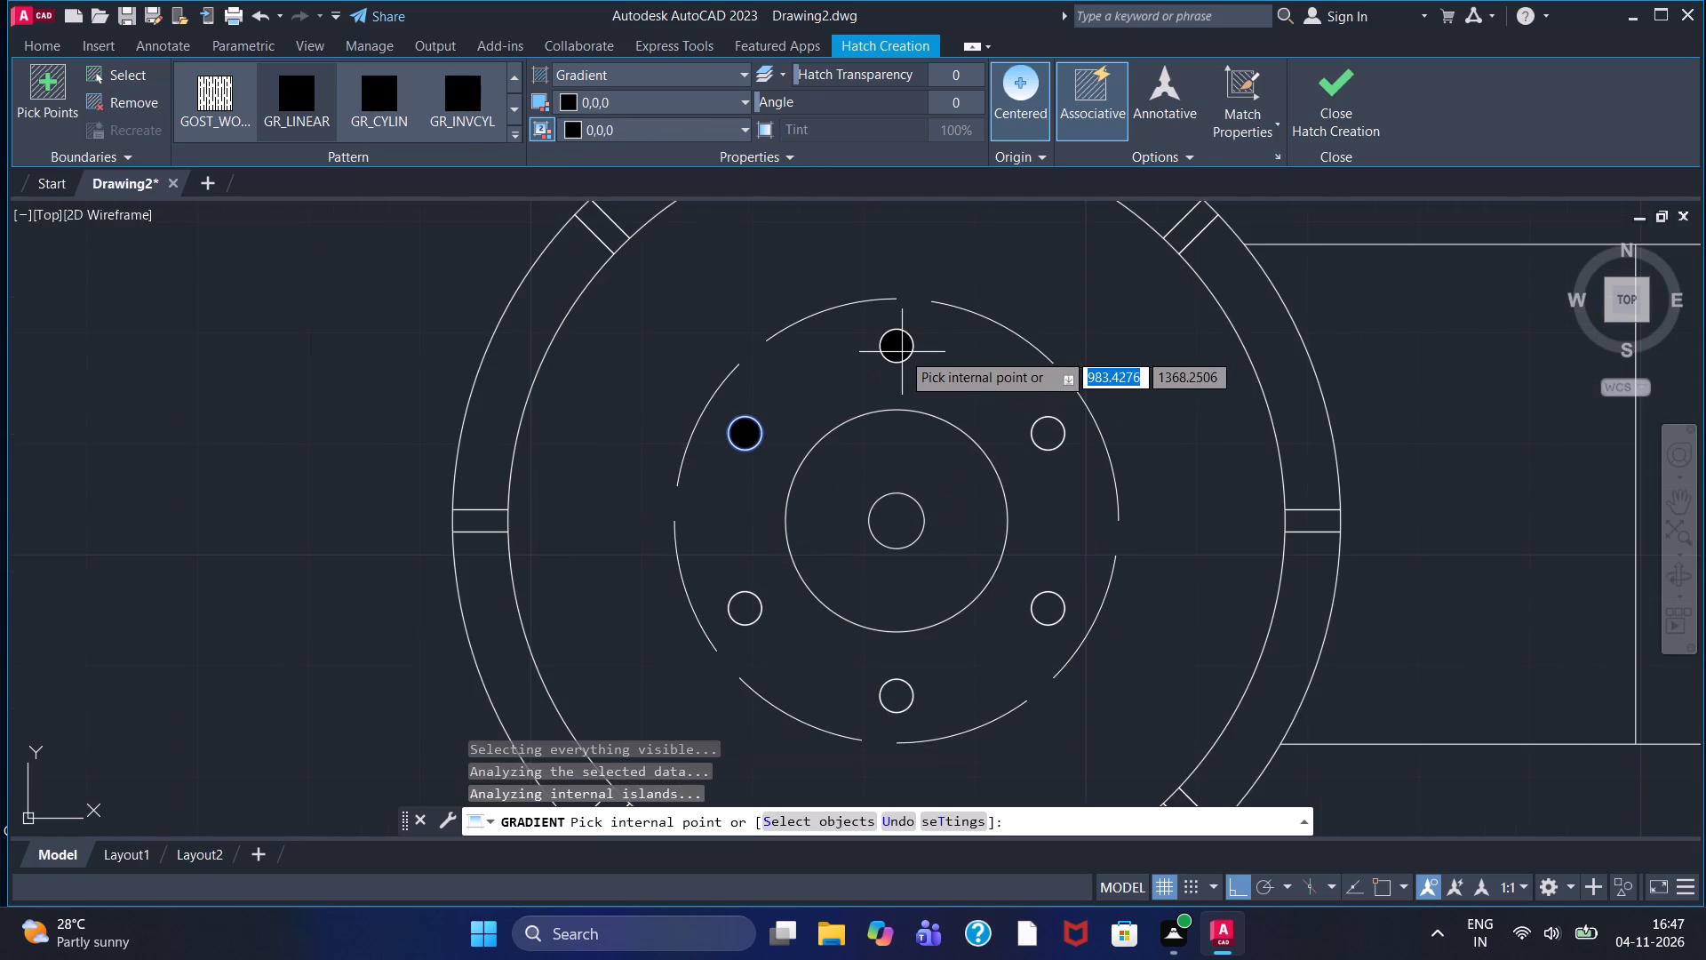
double_click(902, 352)
double_click(1041, 436)
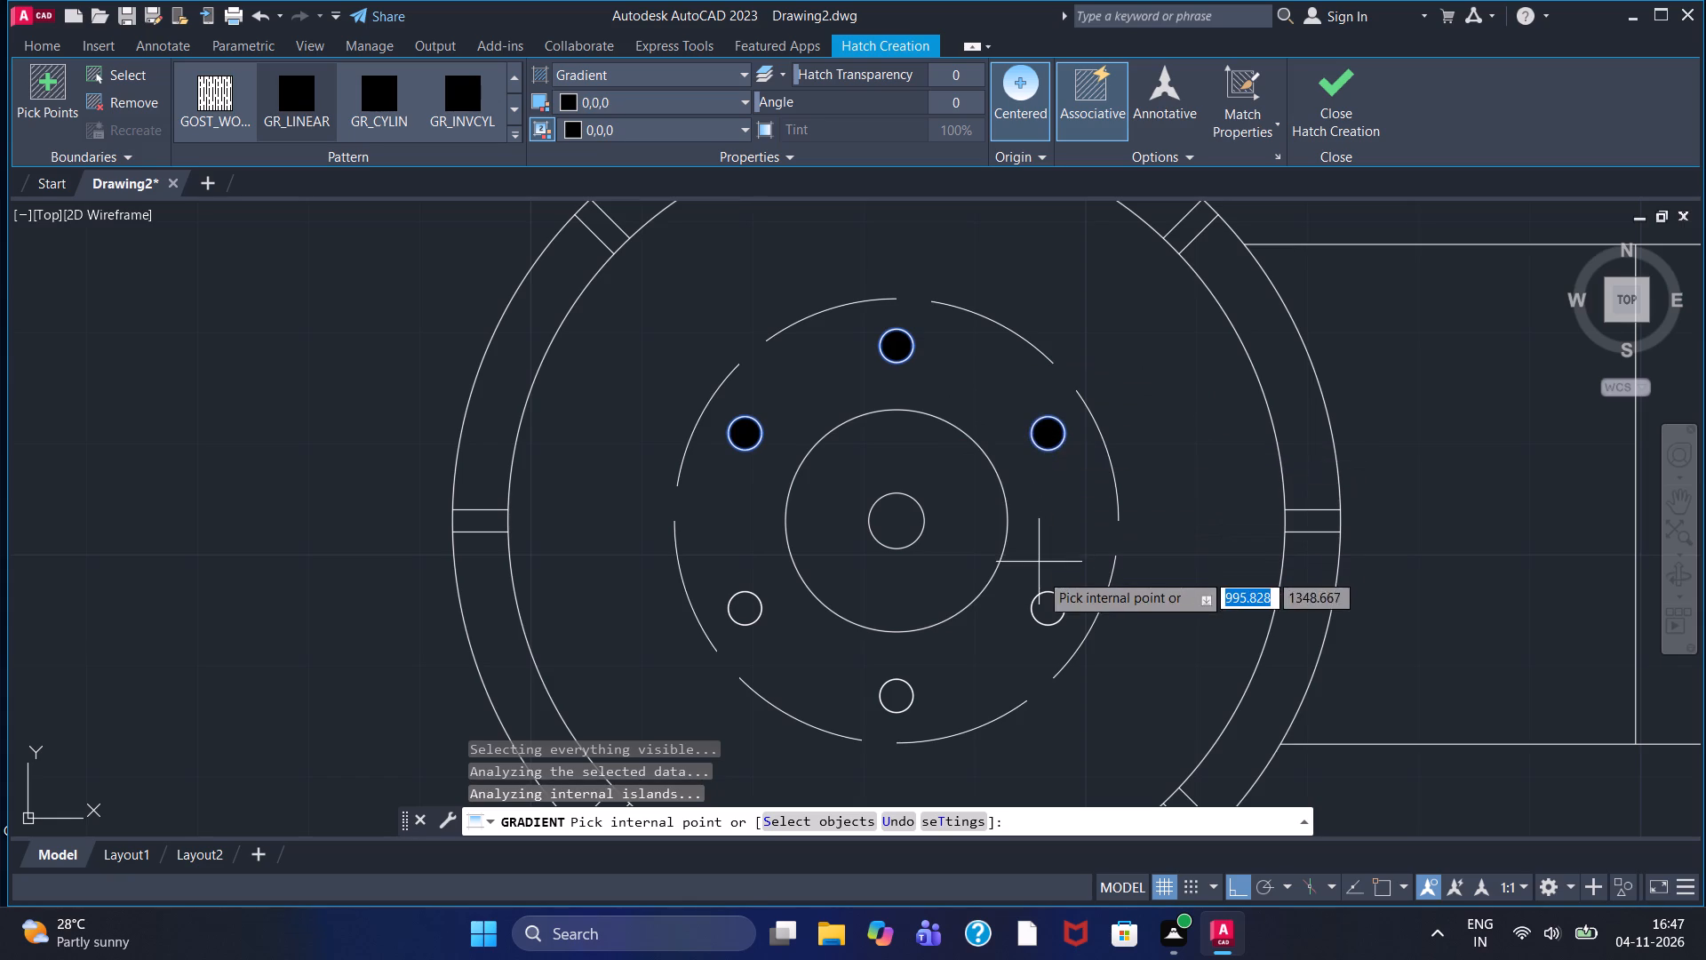
double_click(1044, 603)
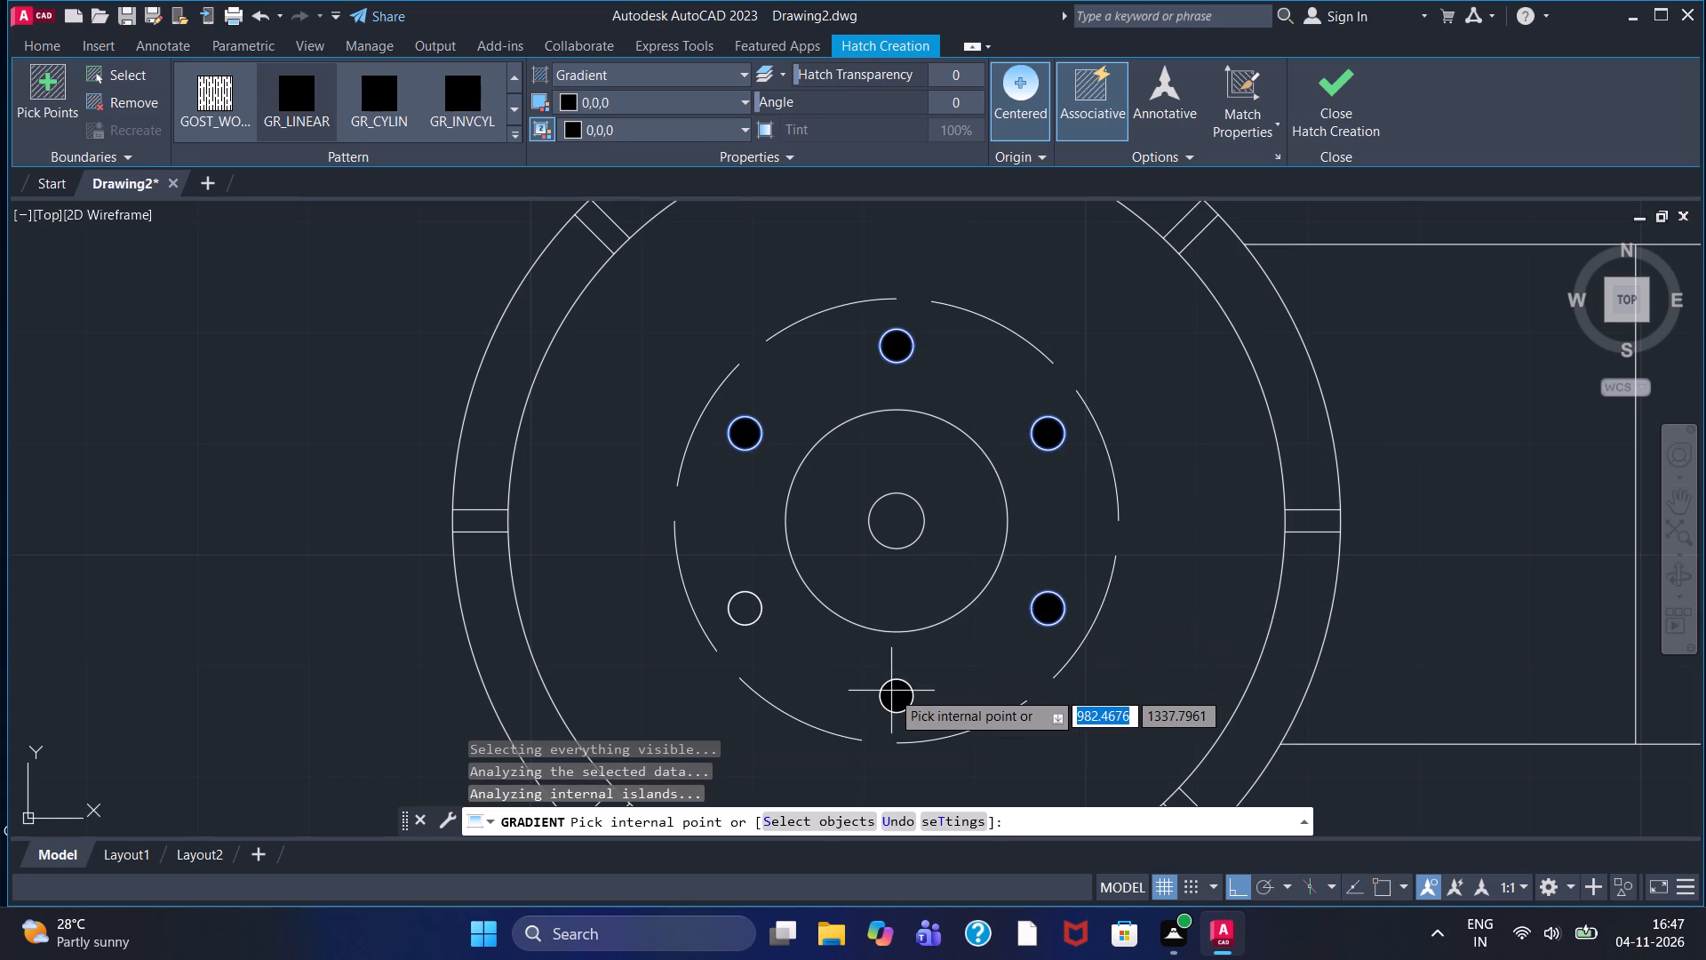
click(891, 691)
click(755, 611)
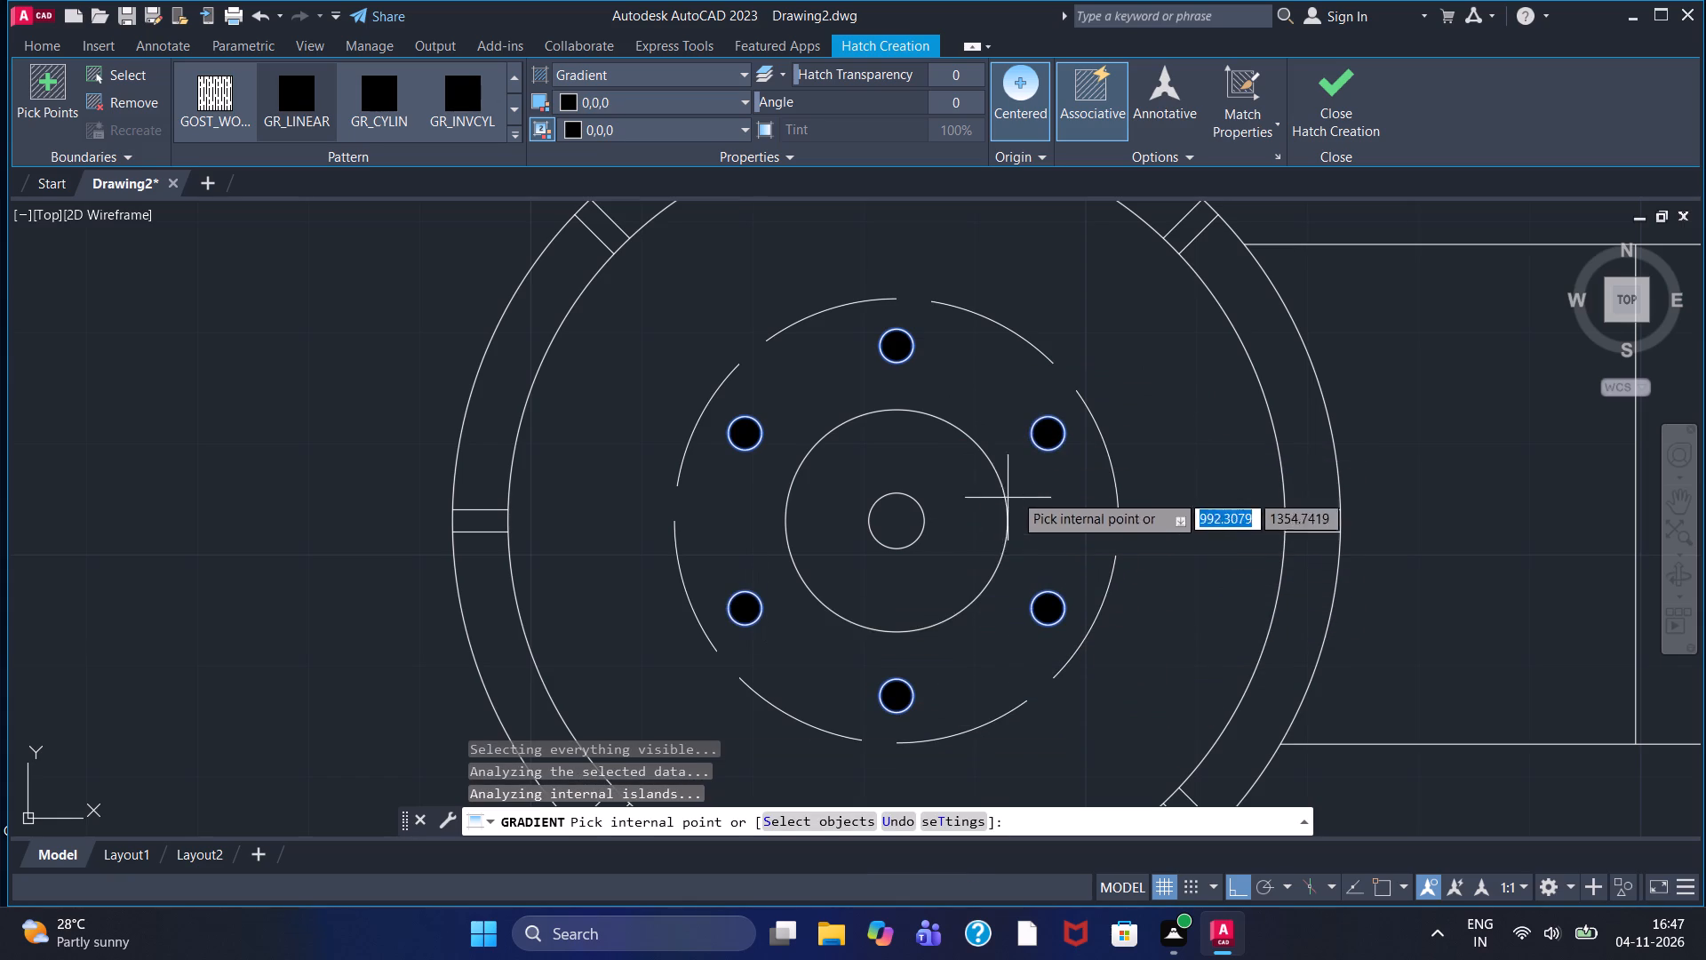
Fill the small circle at the small ring's centre with the black gradient.
double_click(894, 527)
Fill the large ring's six arrayed holes and its diameter 5 centre circle with the same black gradient.
scroll(1139, 524, down, 2)
scroll(1247, 537, down, 1)
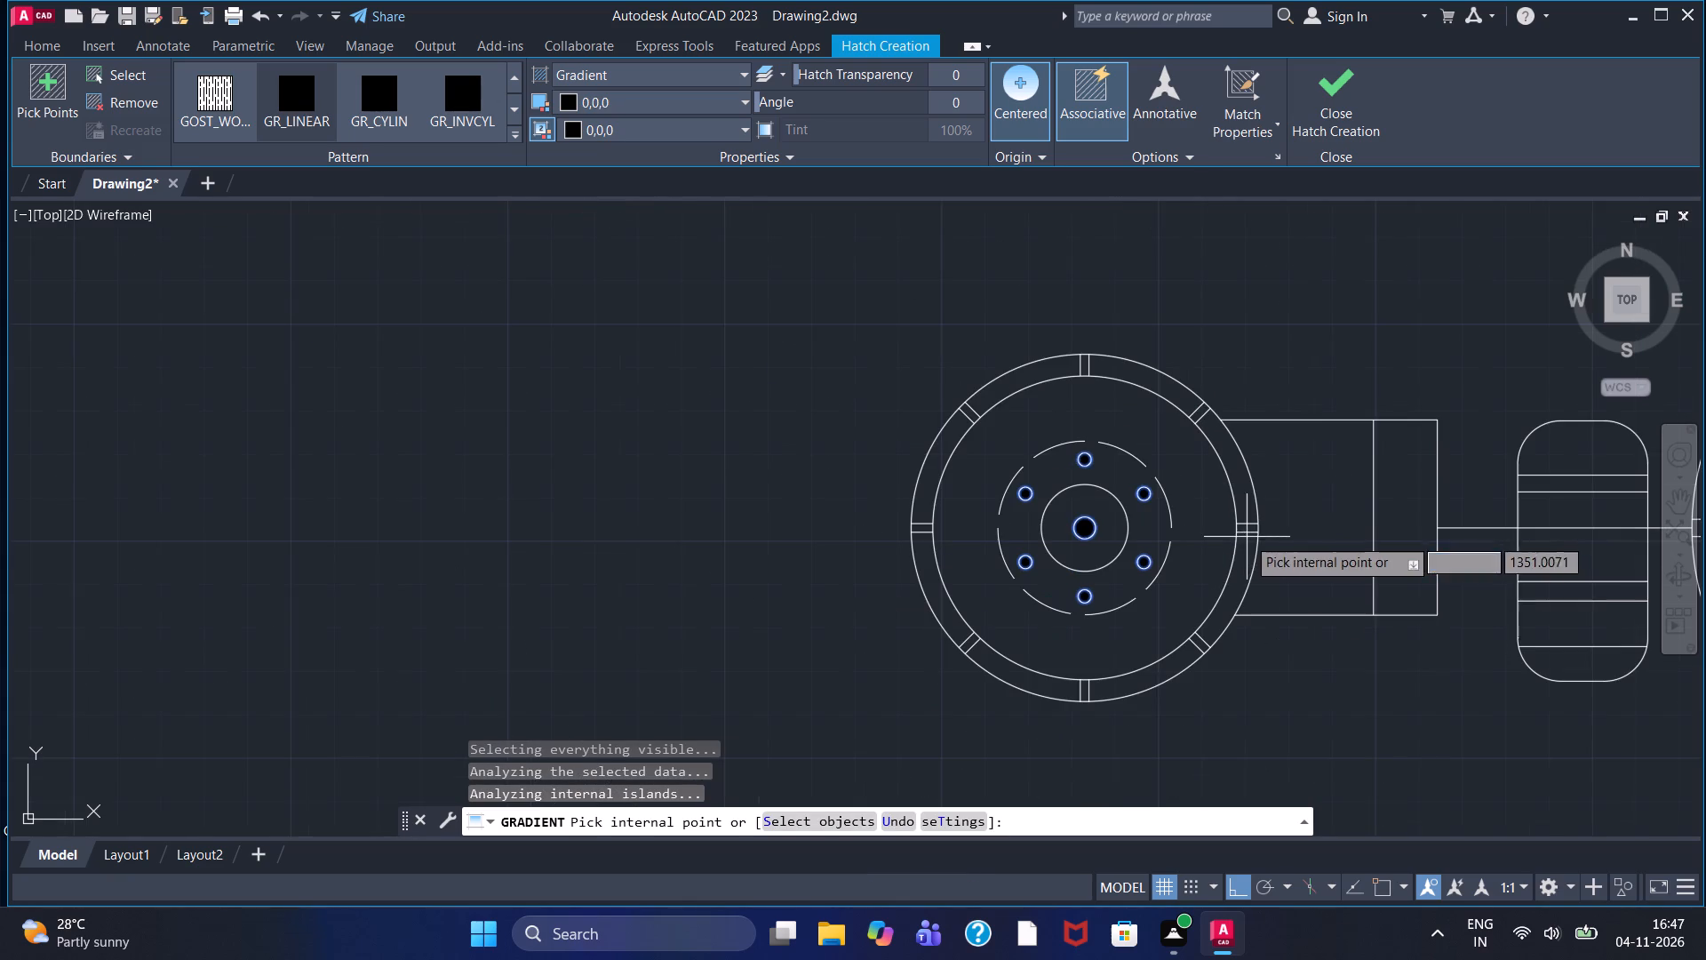
scroll(1356, 548, down, 1)
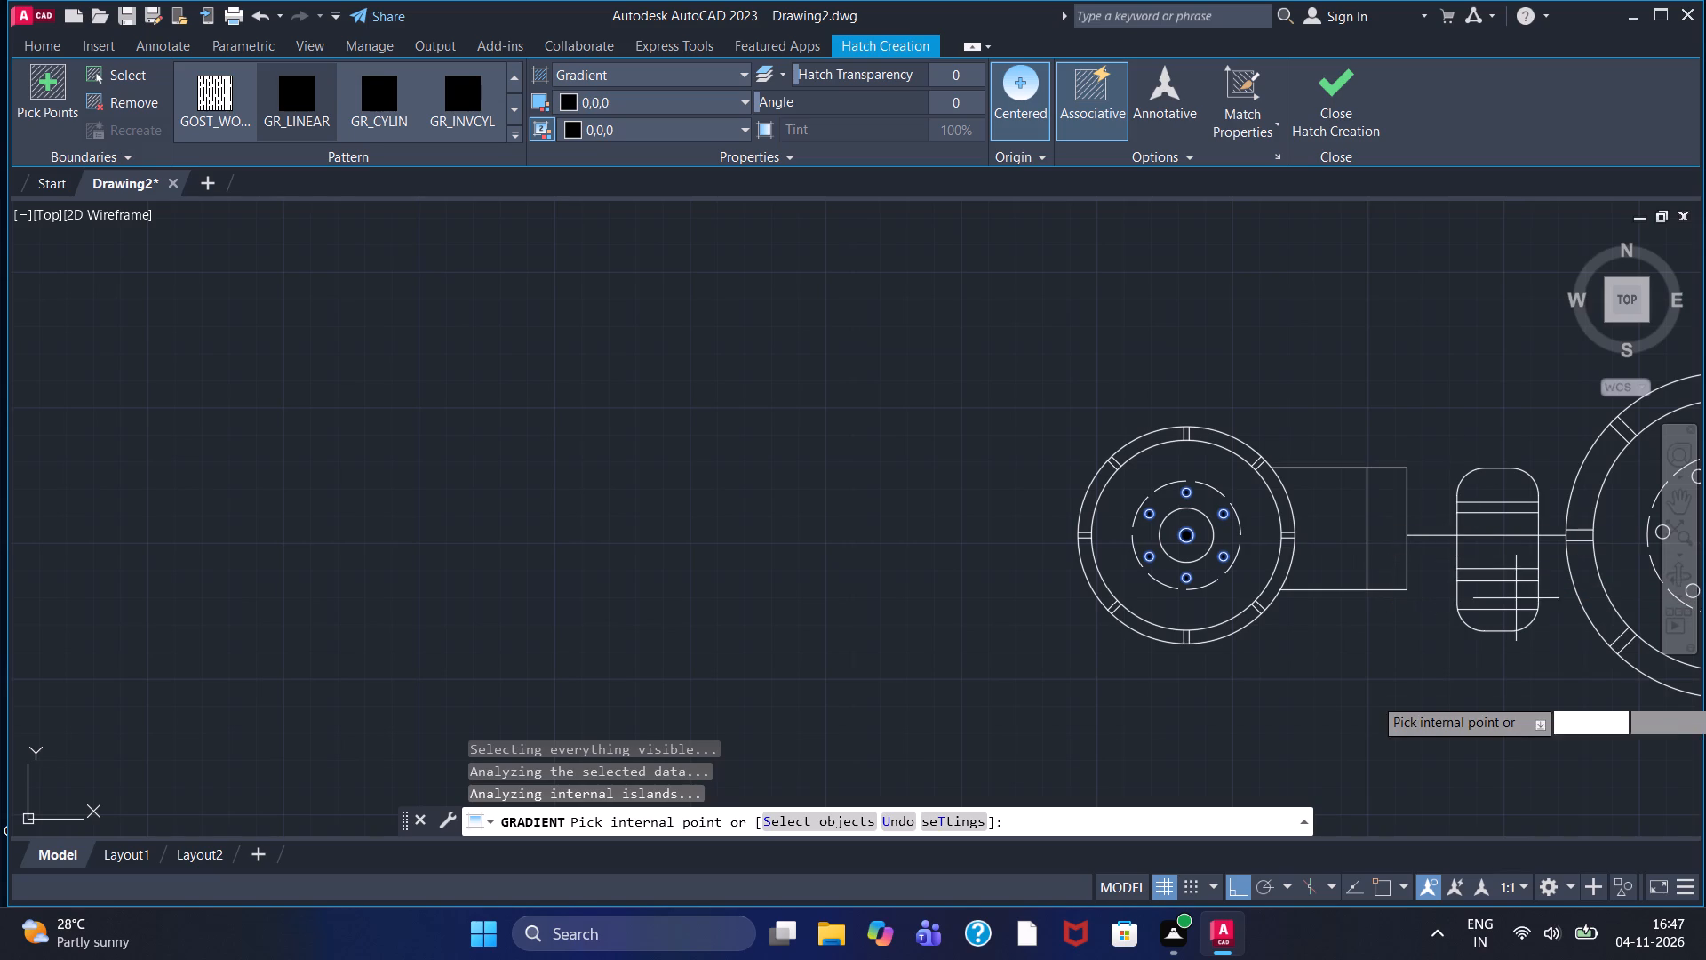
middle_drag(1595, 697, 1135, 743)
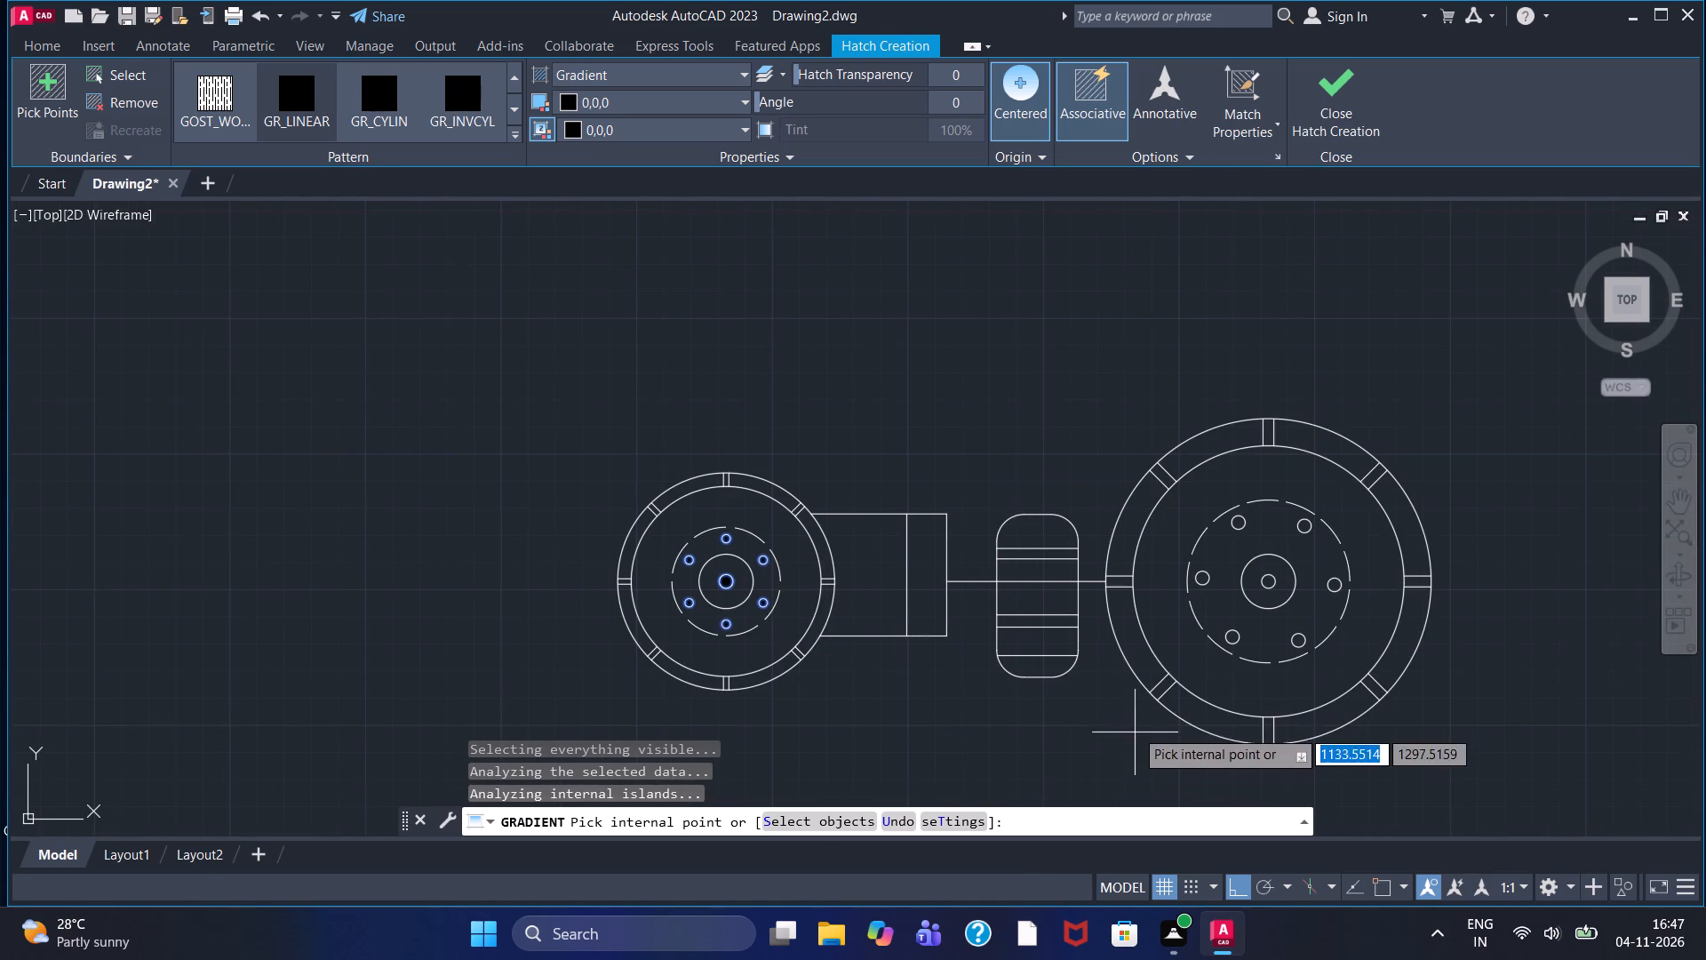
scroll(1172, 589, up, 2)
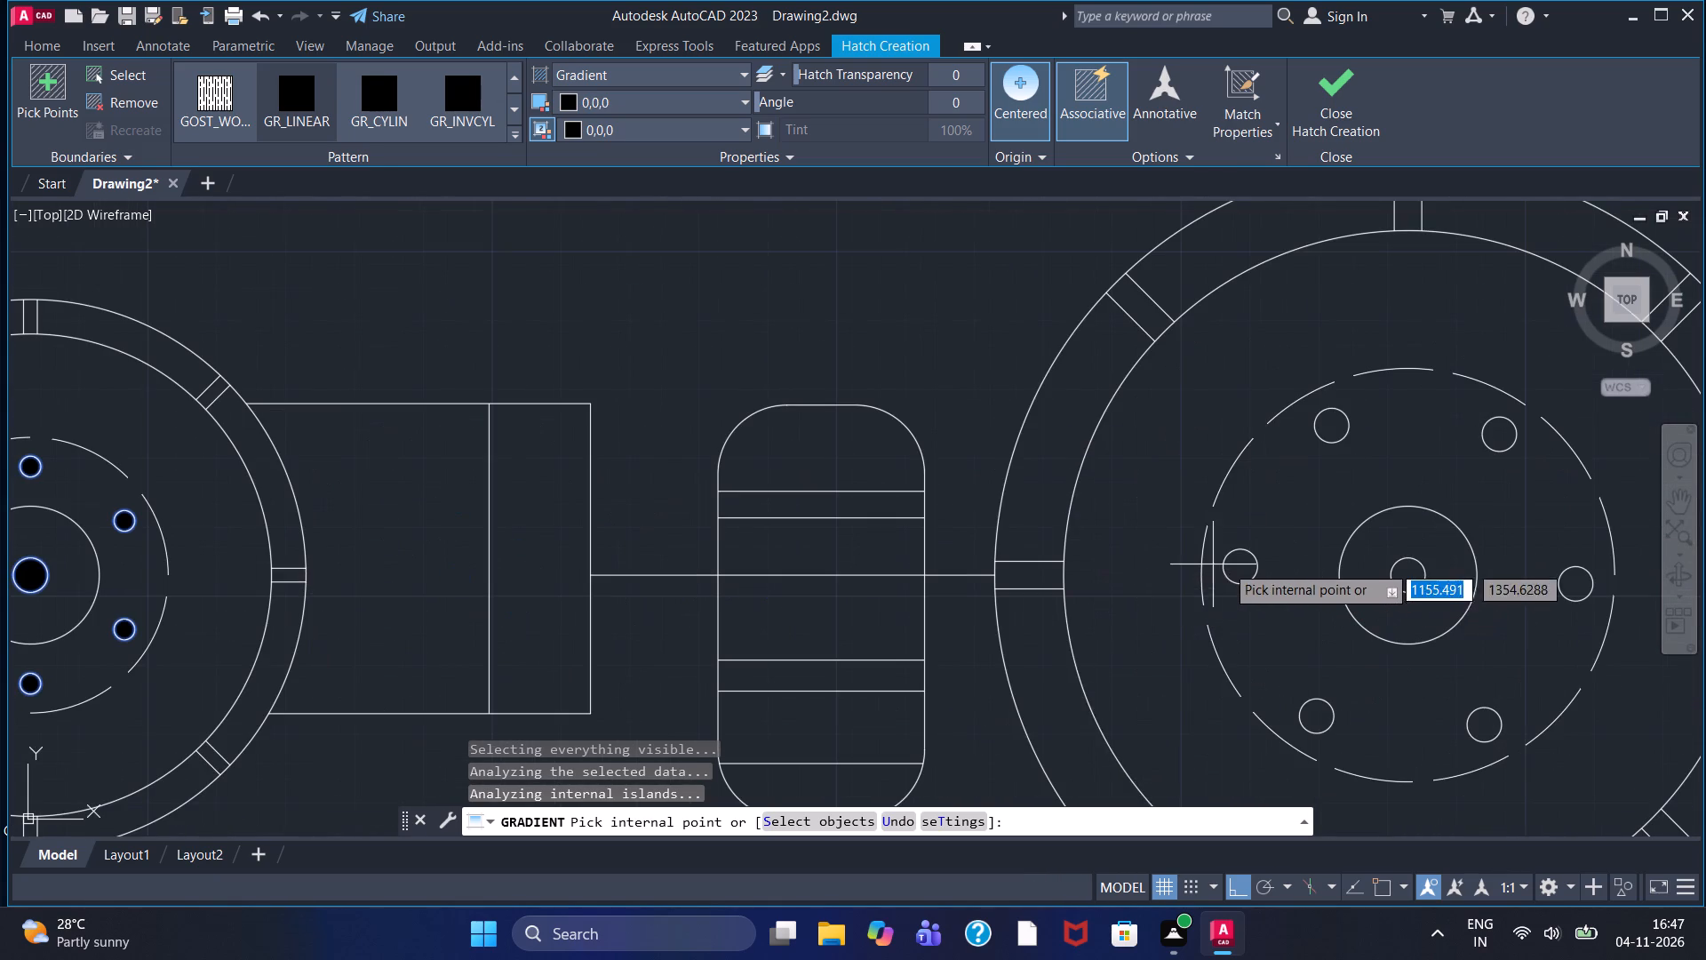
click(1233, 565)
double_click(1321, 716)
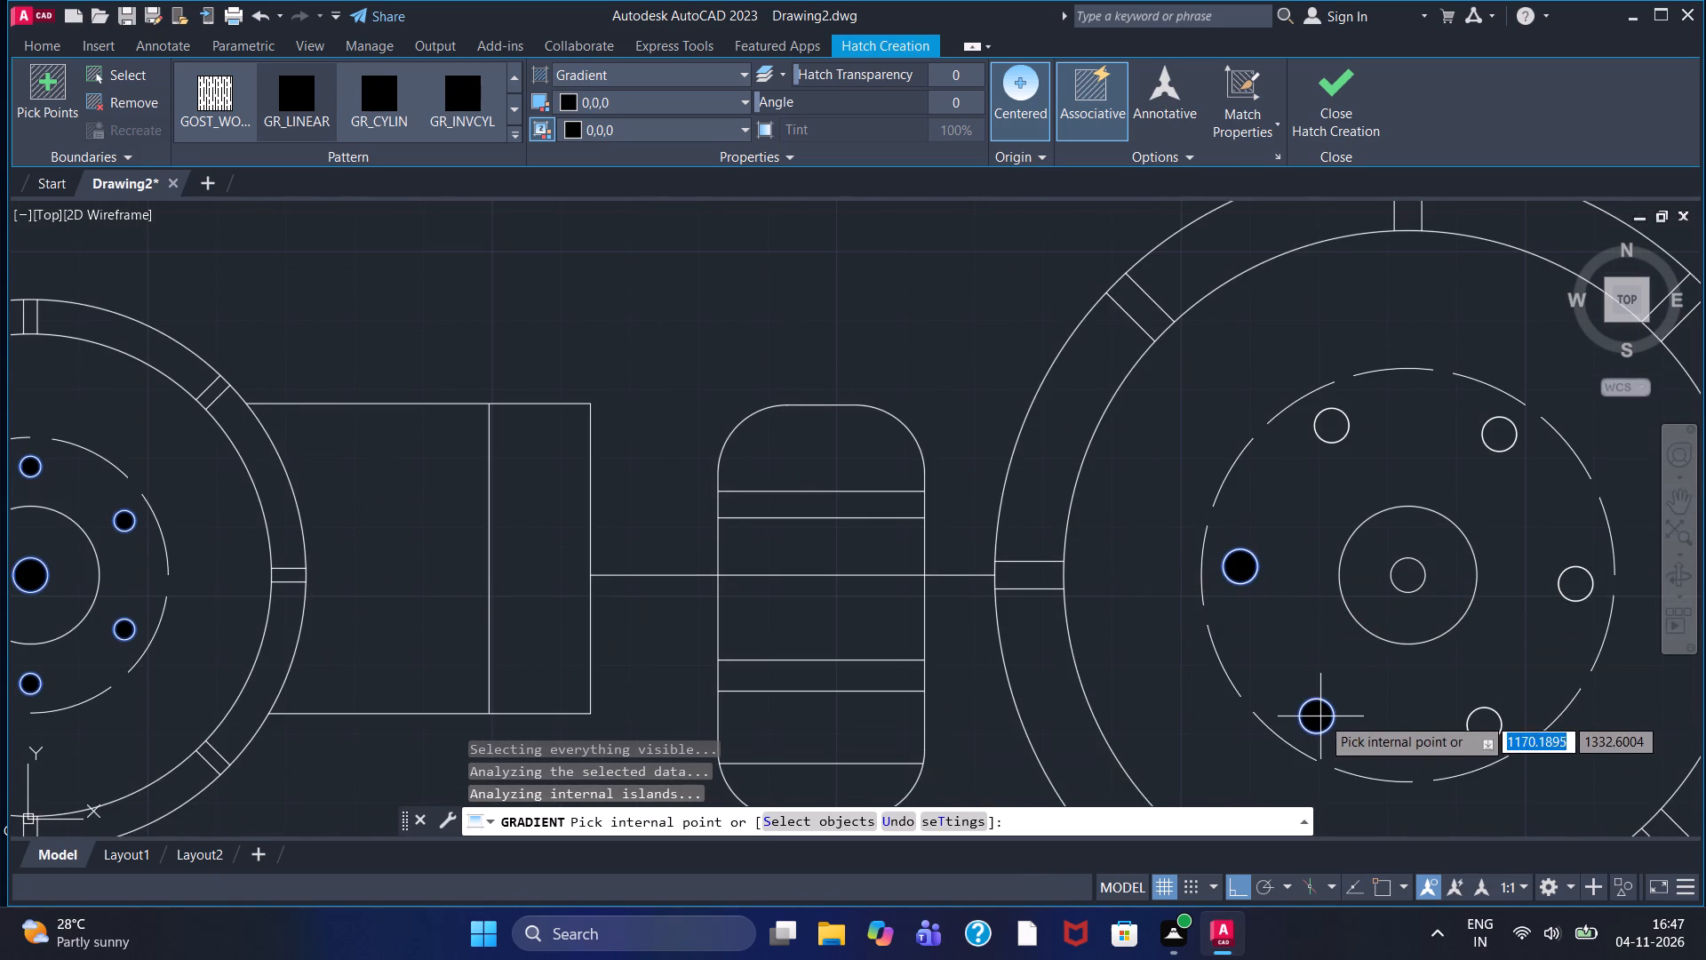
double_click(1486, 732)
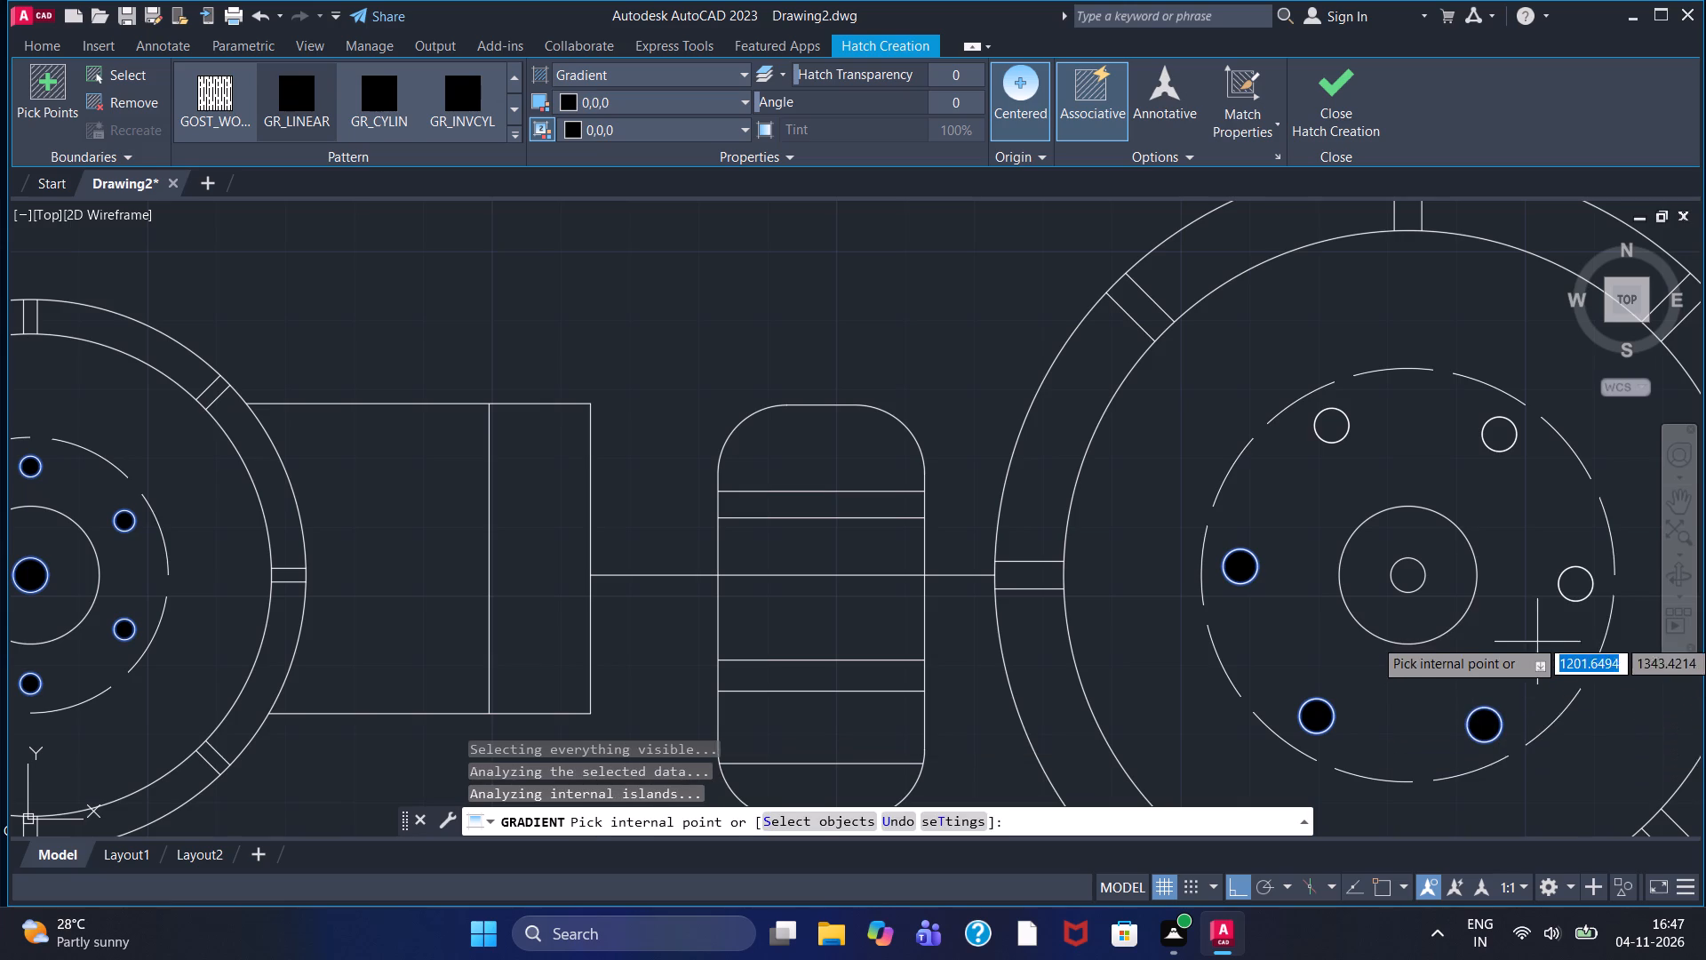
double_click(1574, 590)
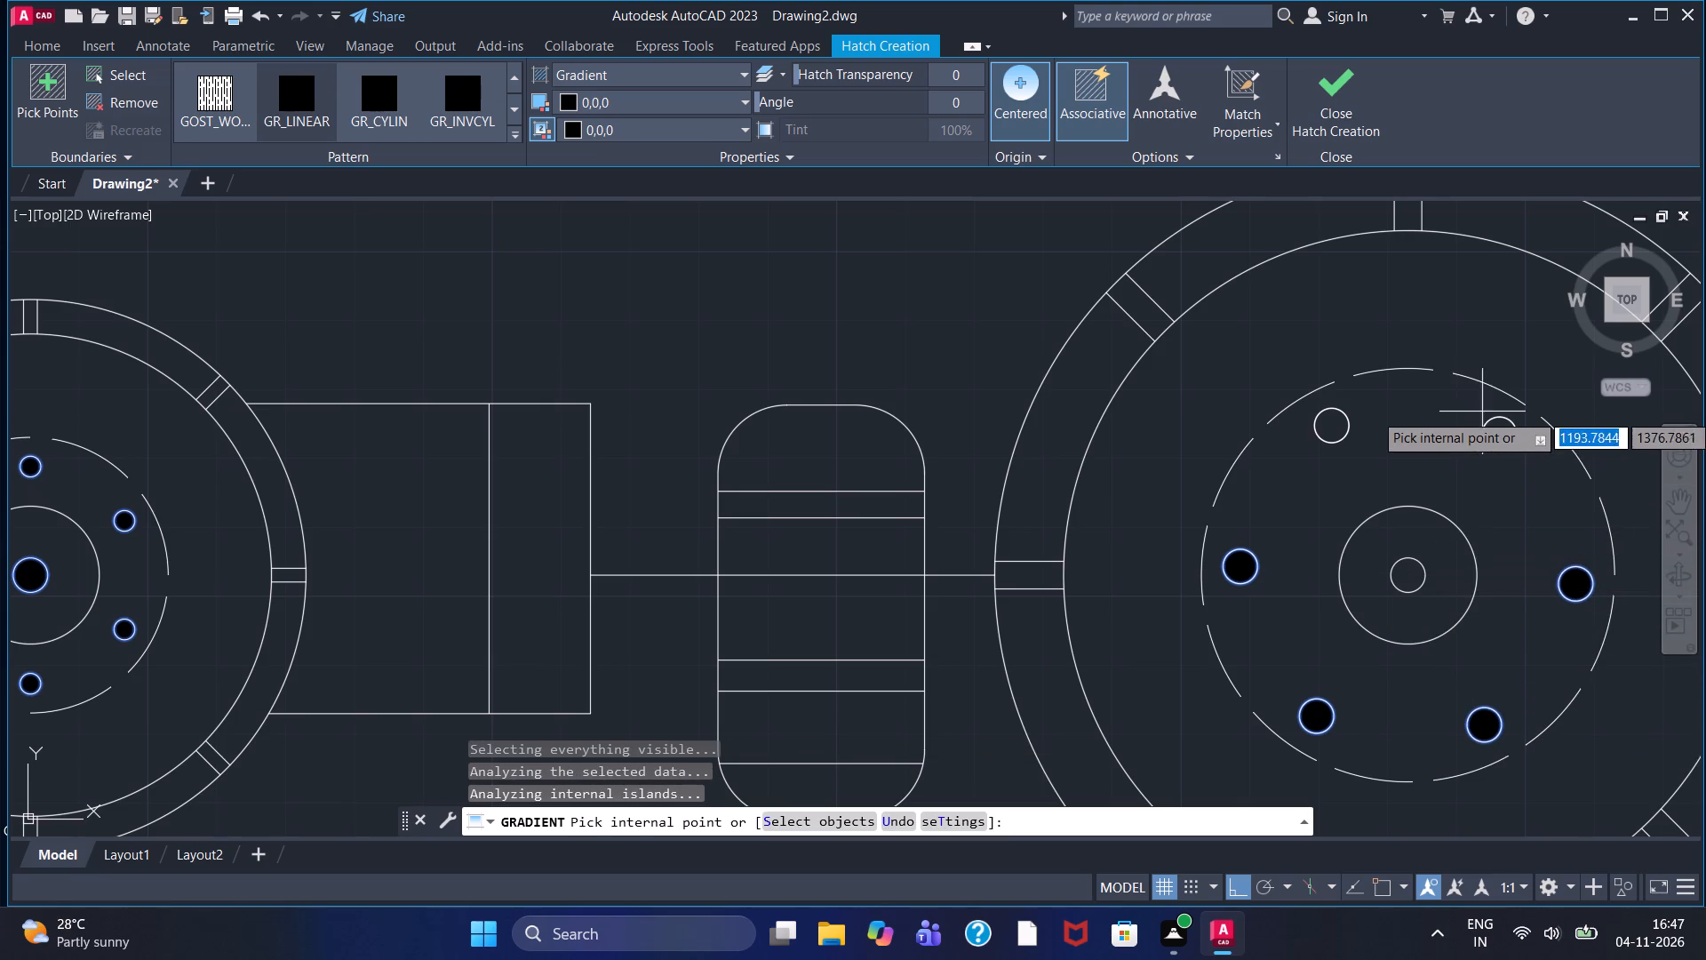
click(1496, 440)
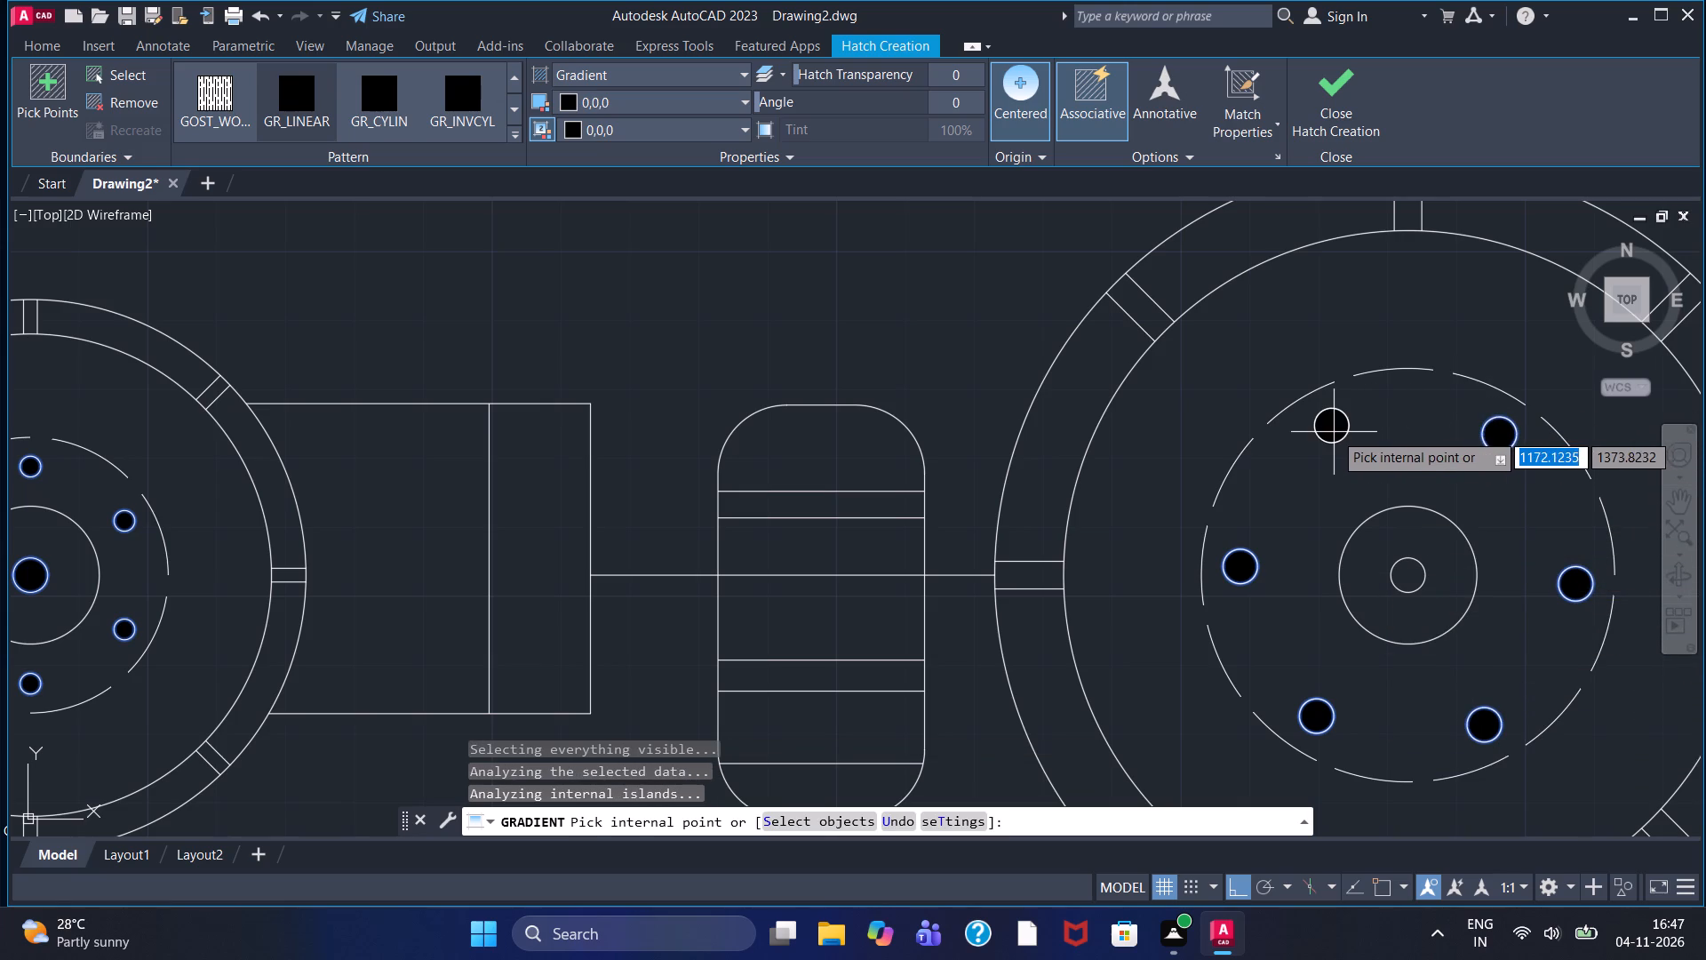
click(1334, 429)
double_click(1402, 581)
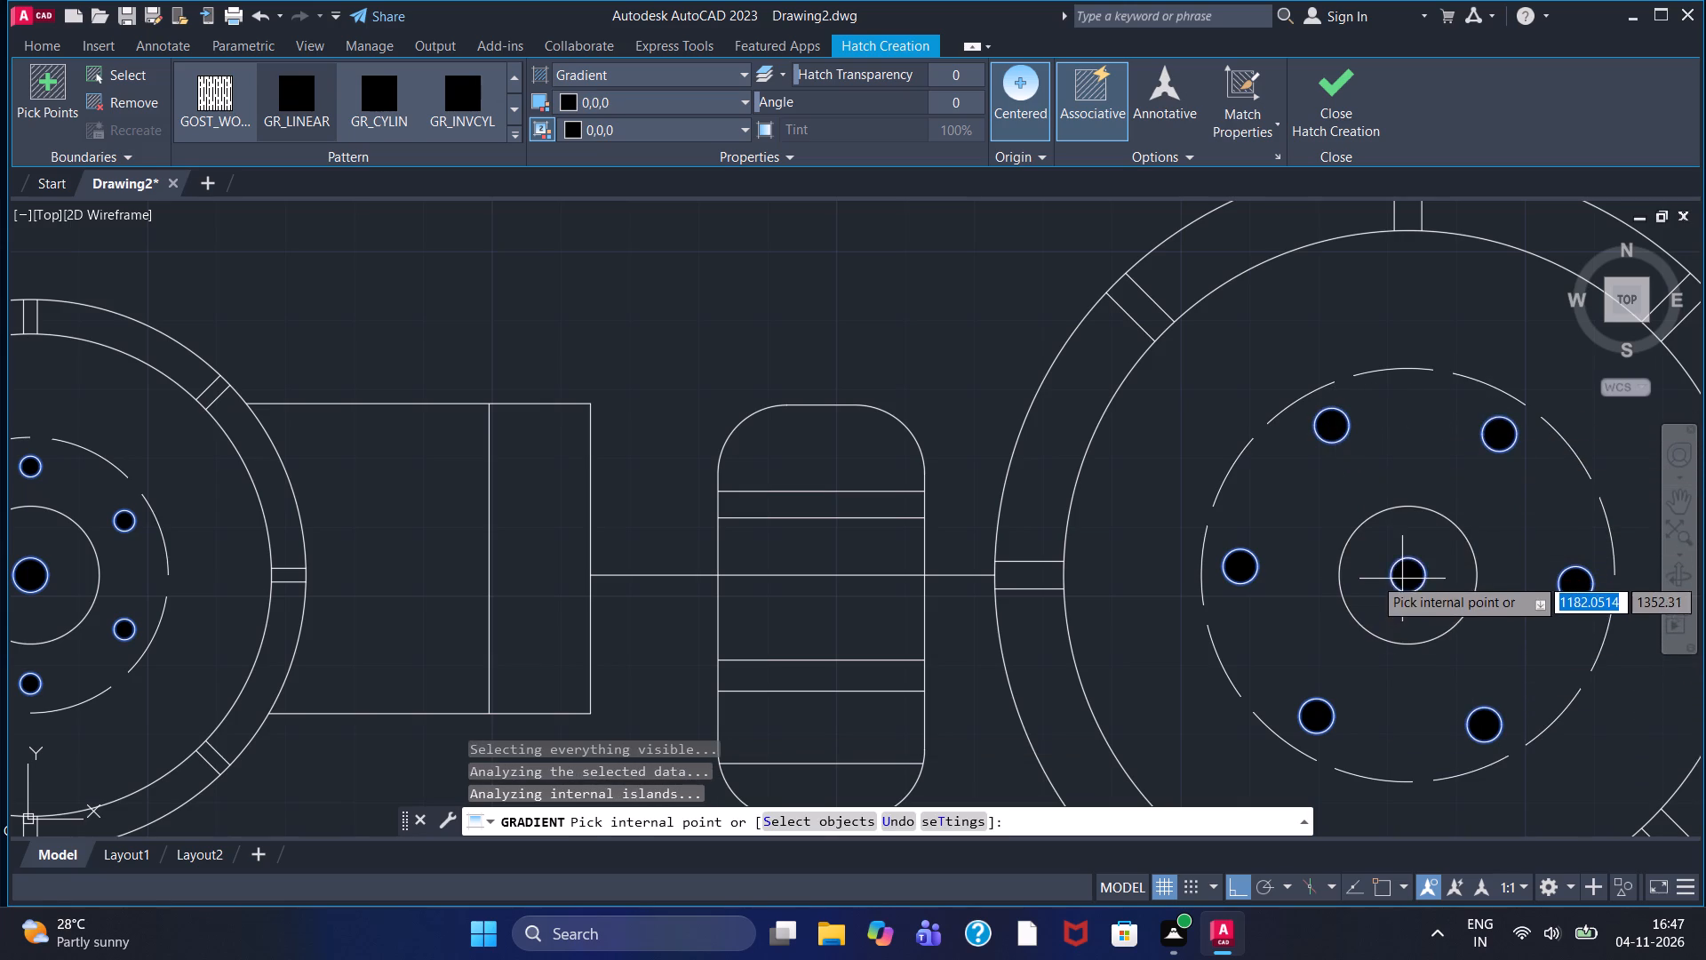
click(1323, 99)
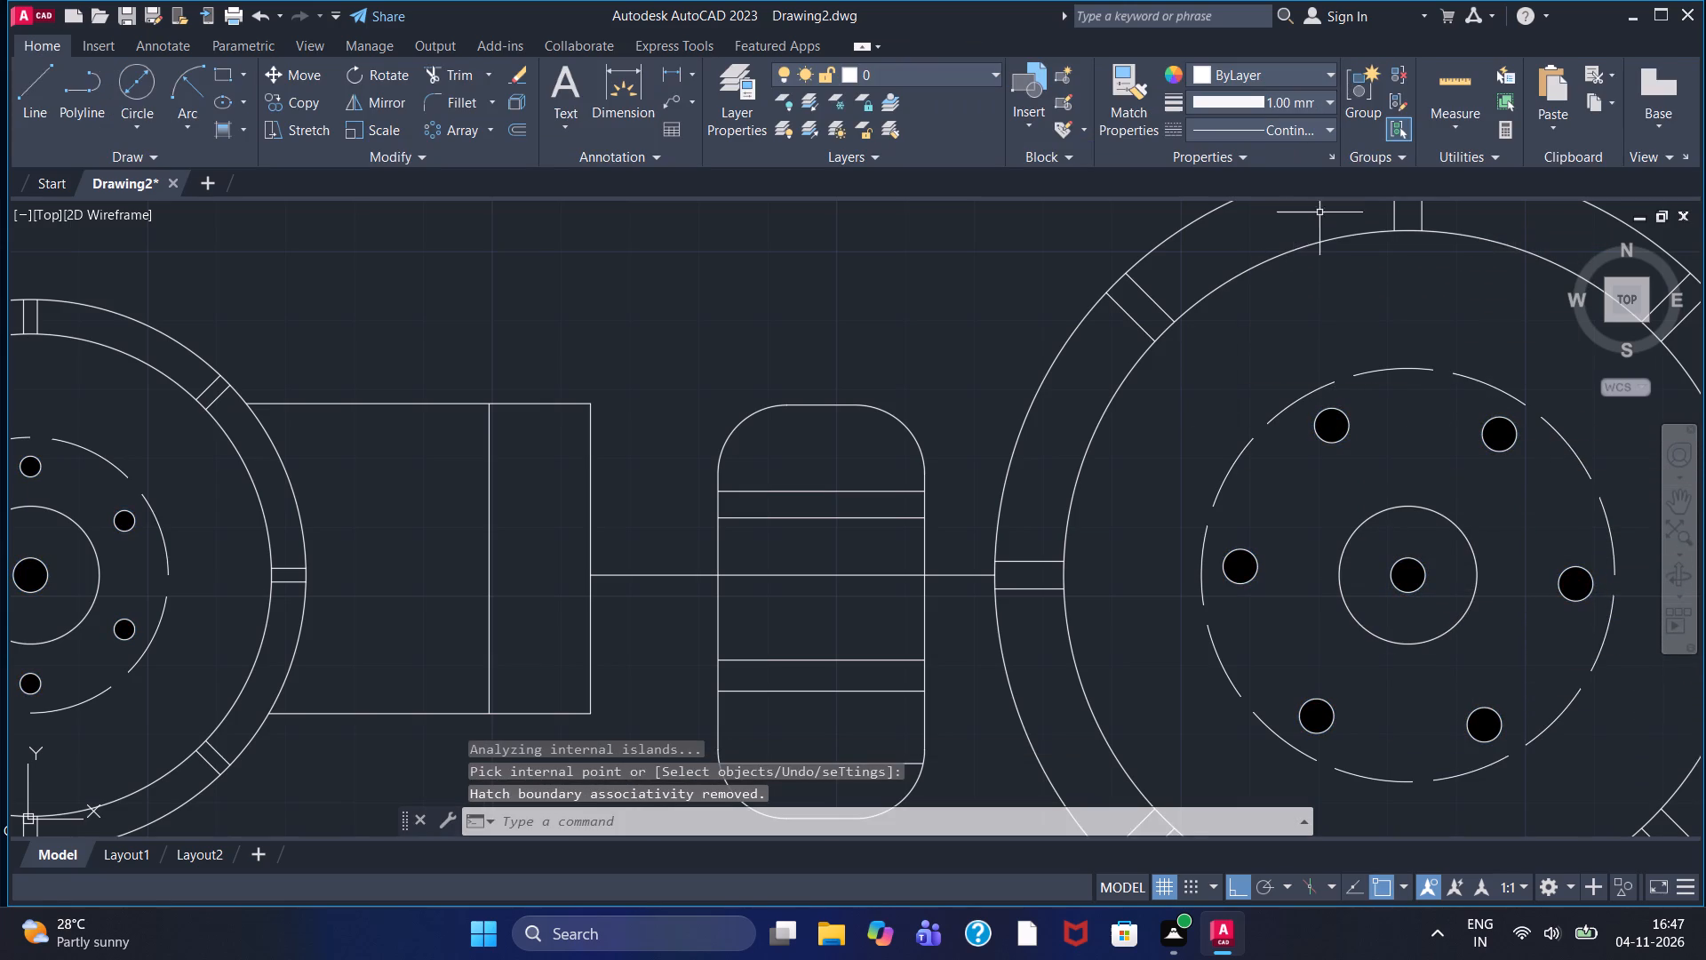
Draw a circle of diameter 142 at the large ring's centre, outside the slotted ring.
scroll(1322, 264, down, 1)
scroll(1254, 539, down, 1)
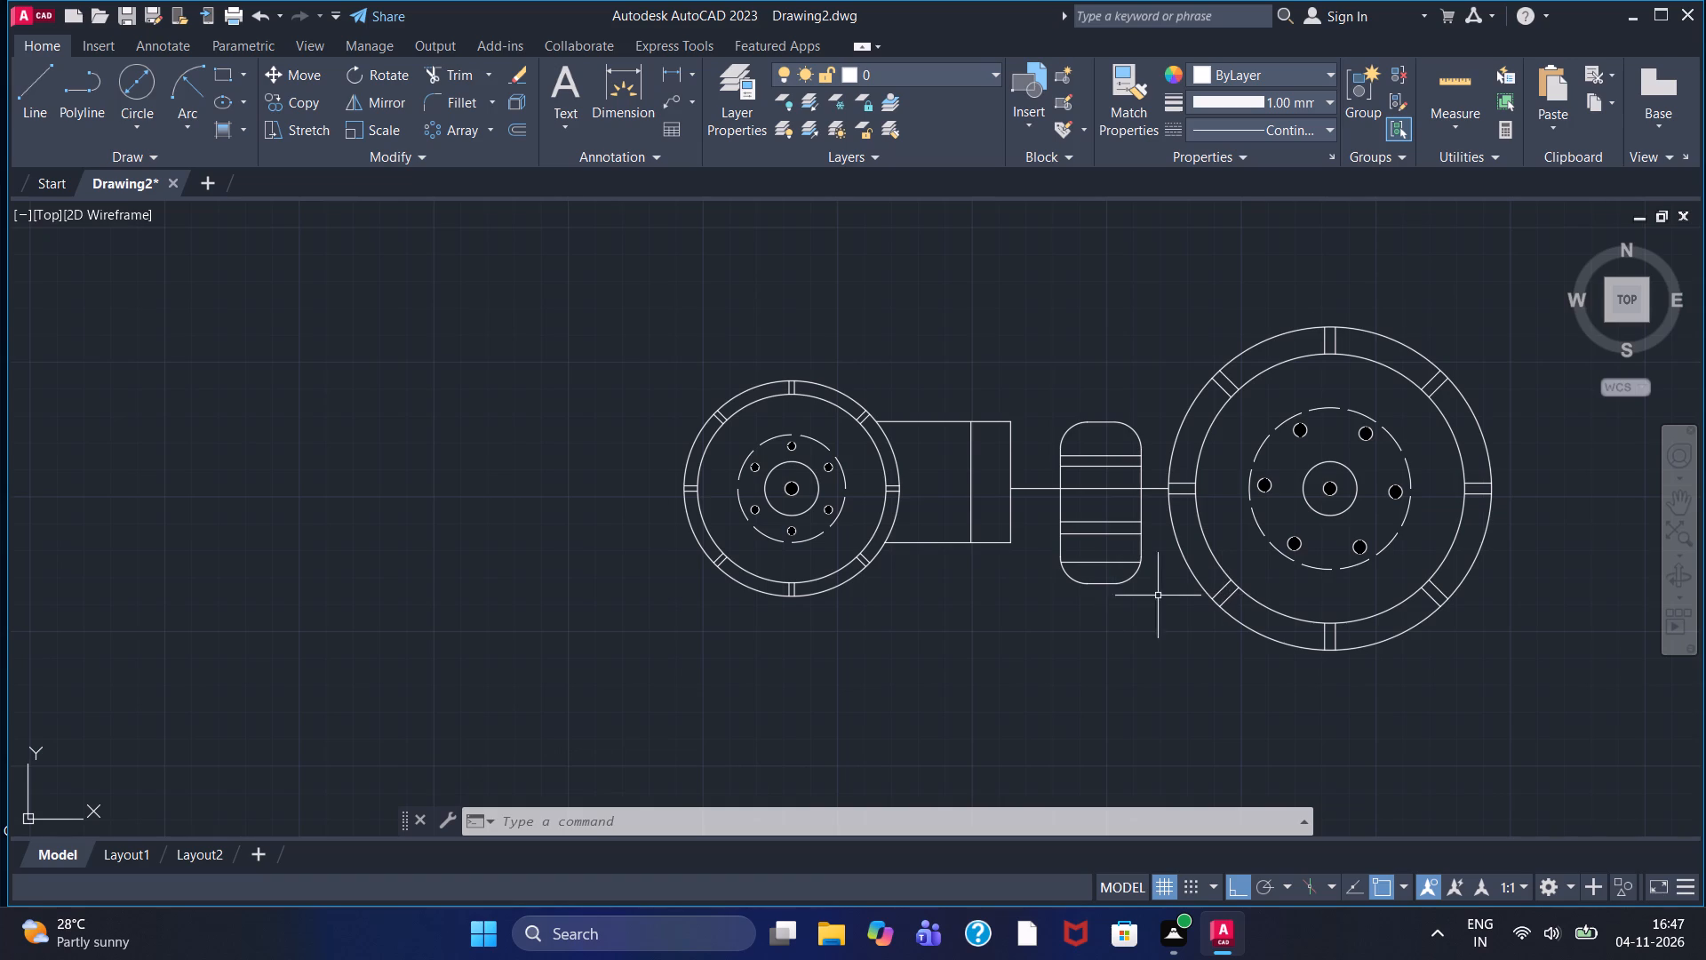
click(132, 74)
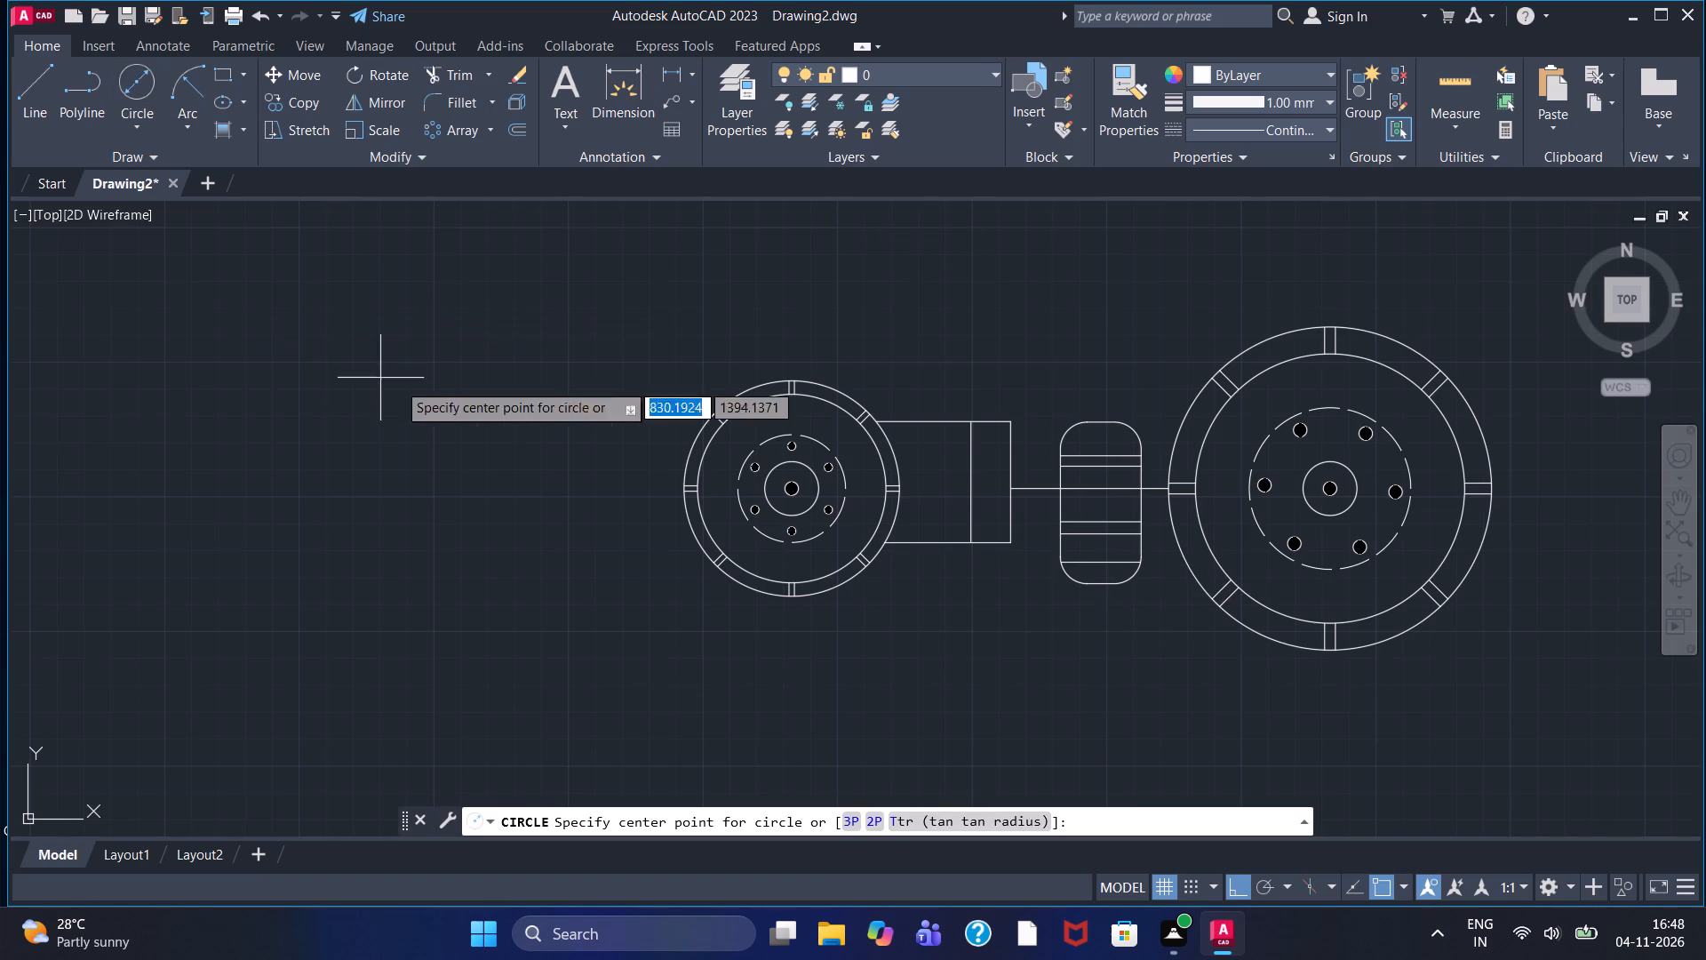
click(1327, 489)
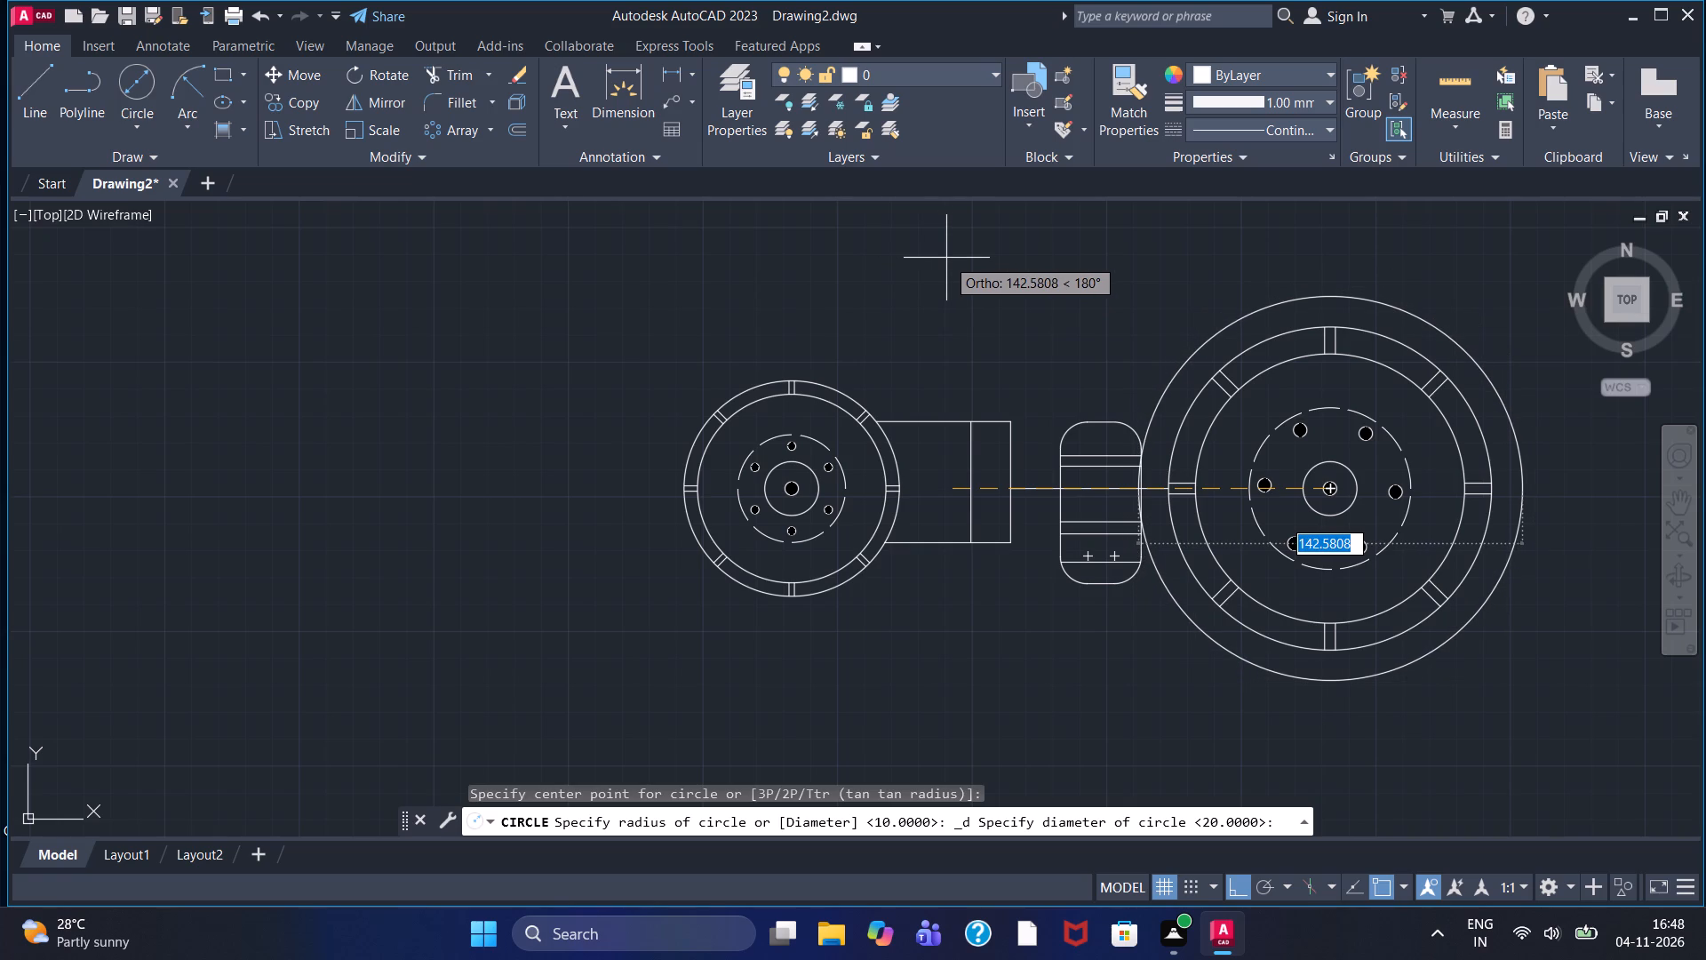
text(142)
key(Return)
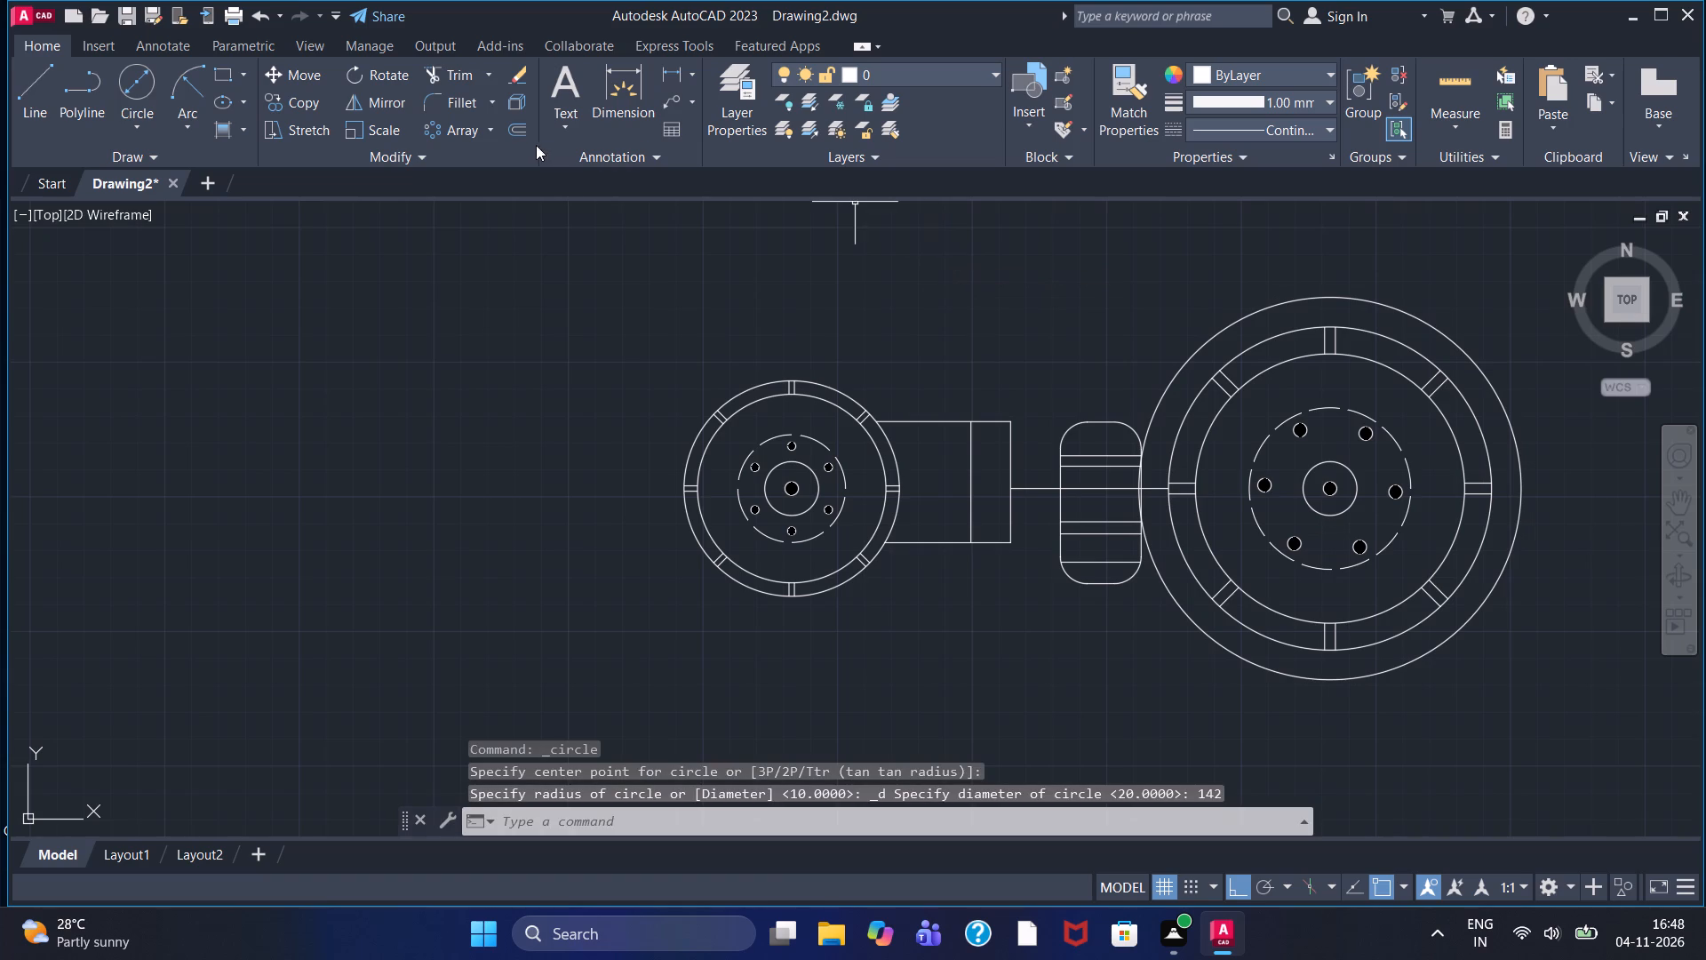
Draw a circle of diameter 160 at the large ring's centre, outside the diameter 142 circle.
click(144, 72)
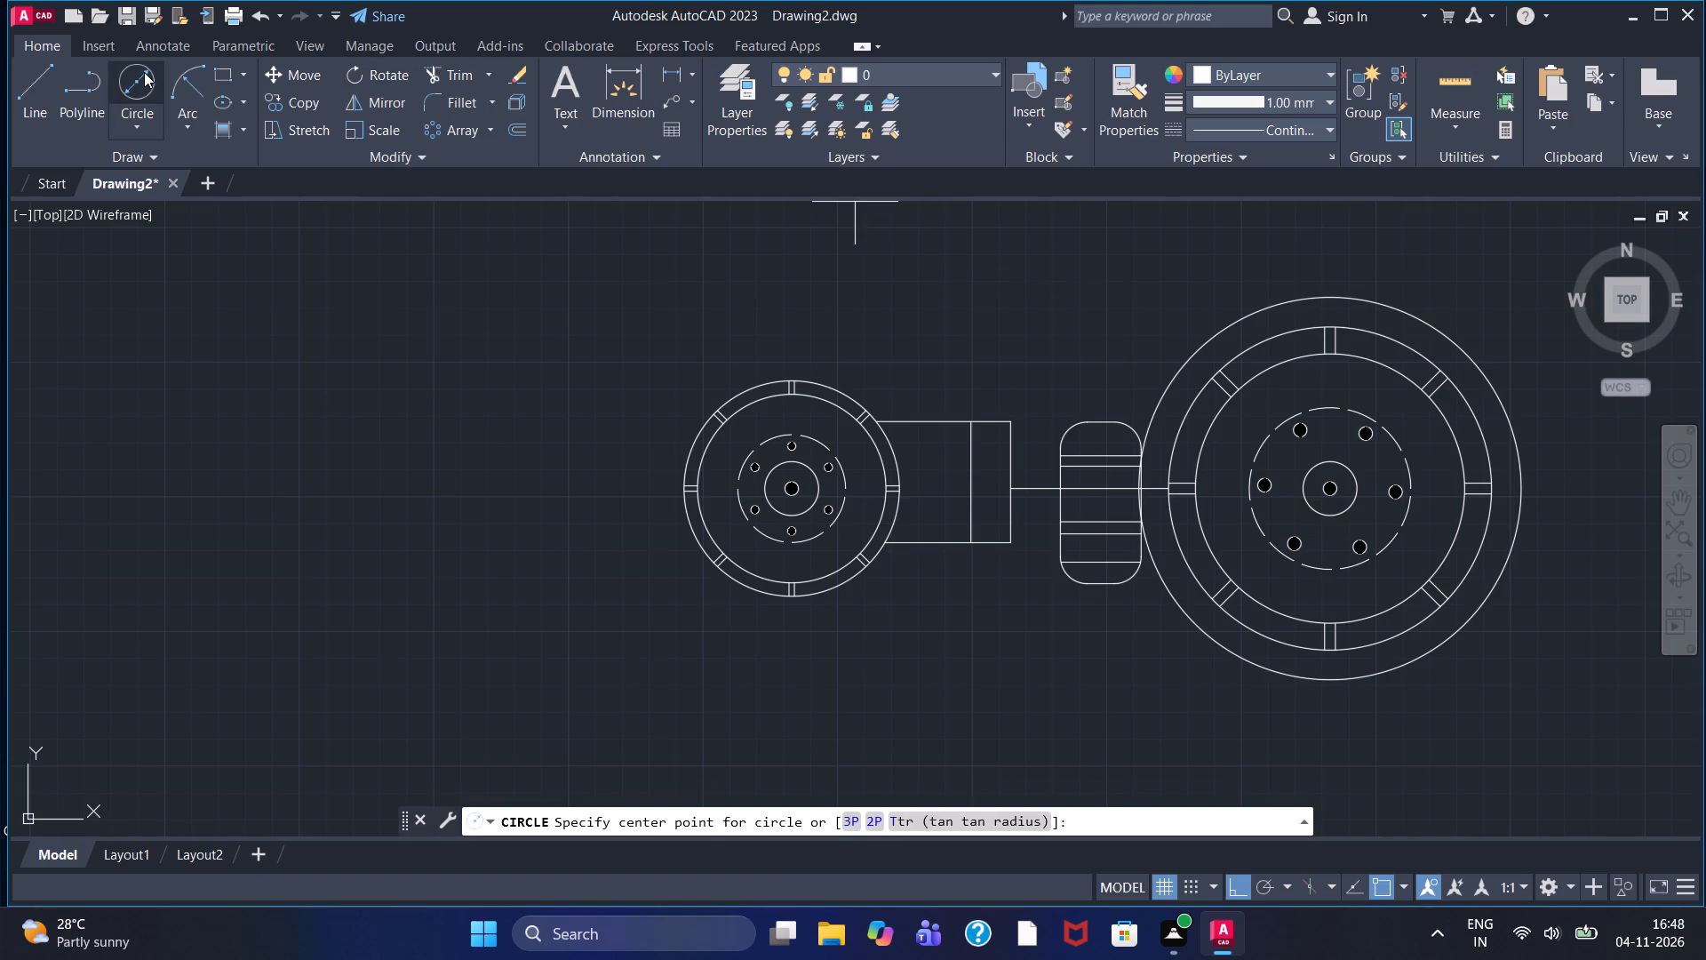
scroll(1327, 492, up, 2)
double_click(1326, 483)
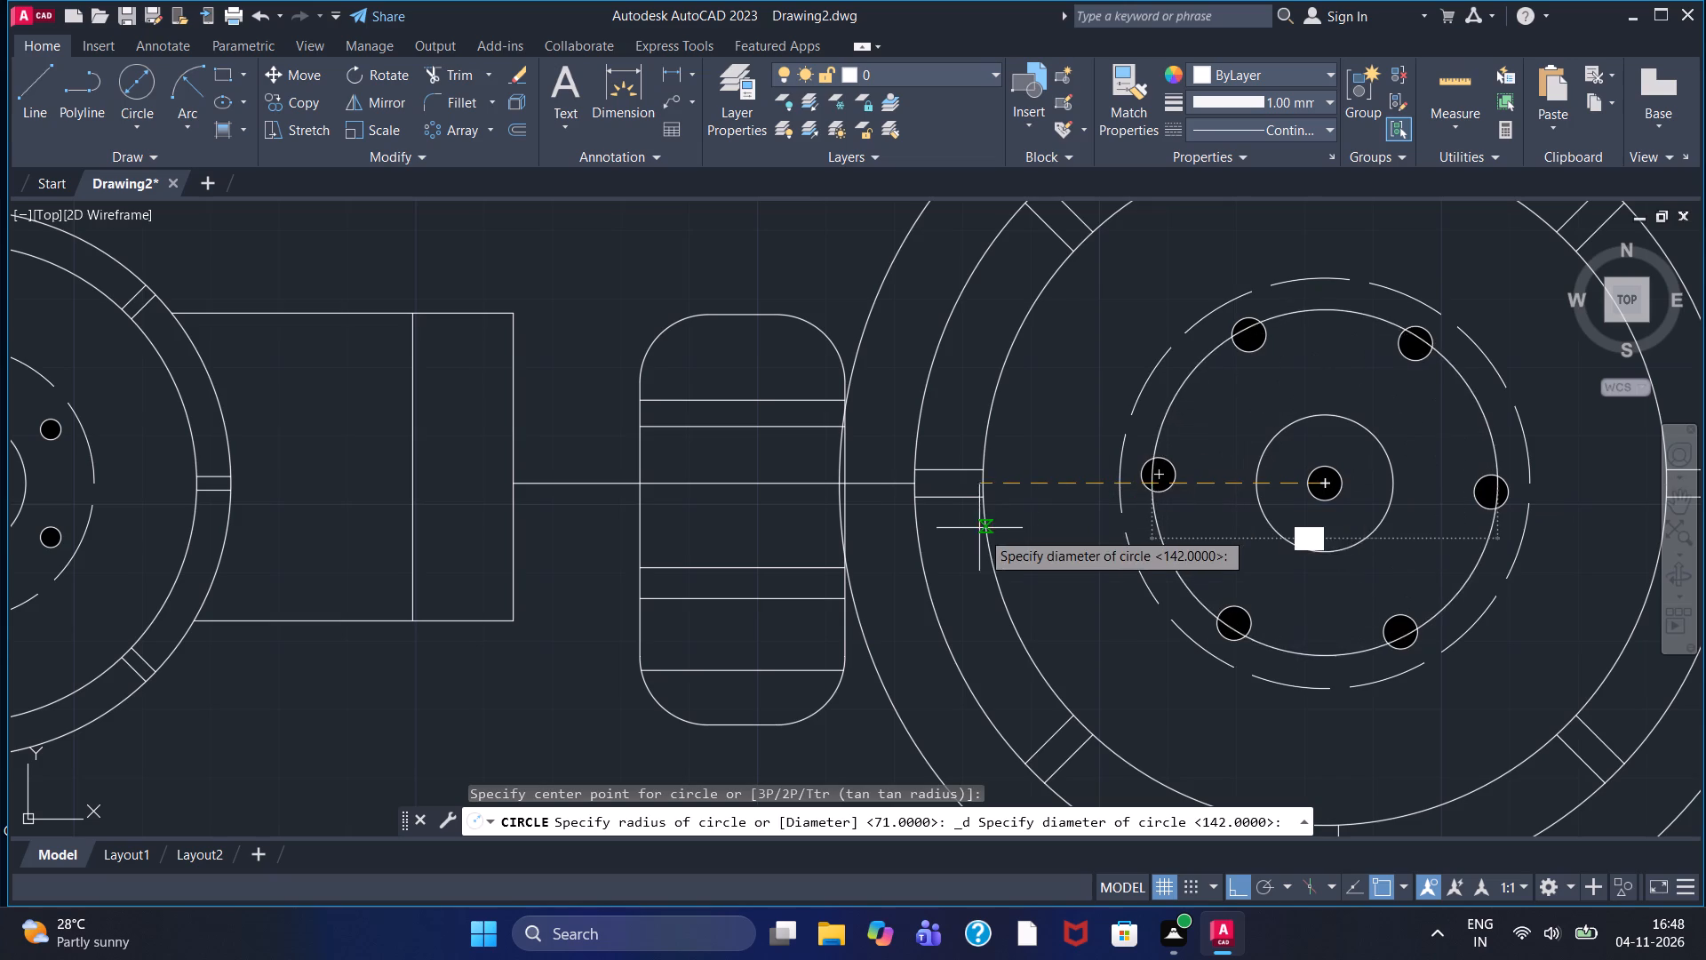
scroll(993, 532, down, 1)
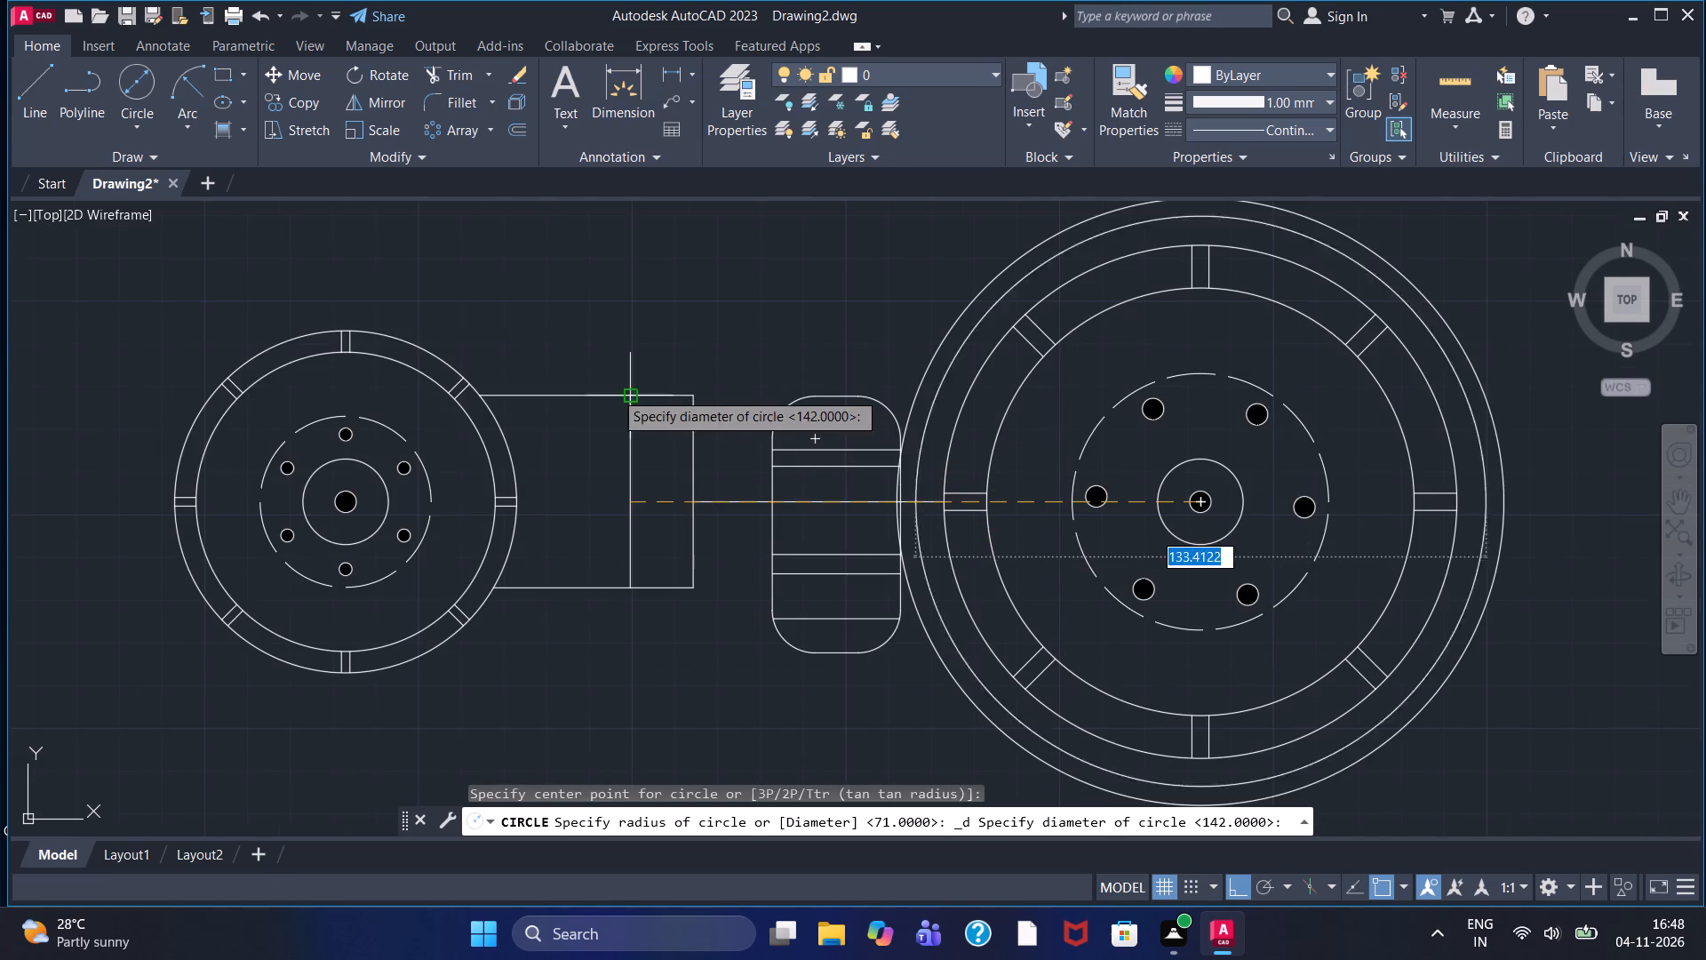
scroll(817, 332, down, 1)
scroll(938, 444, down, 1)
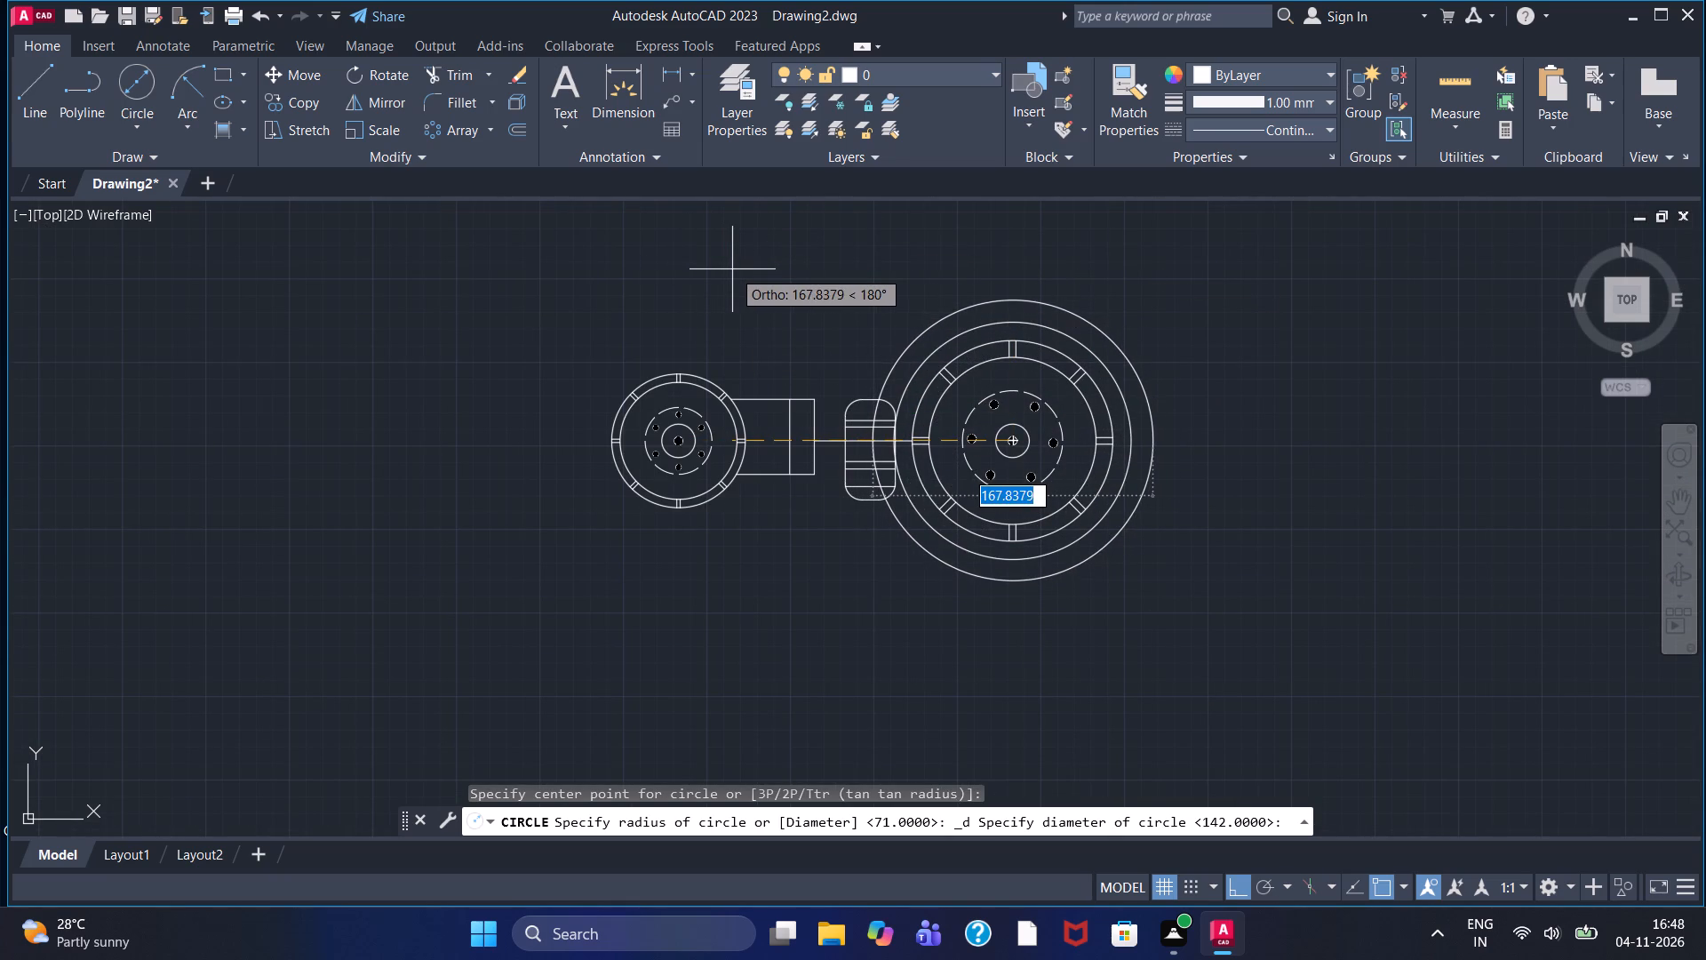
scroll(737, 270, up, 2)
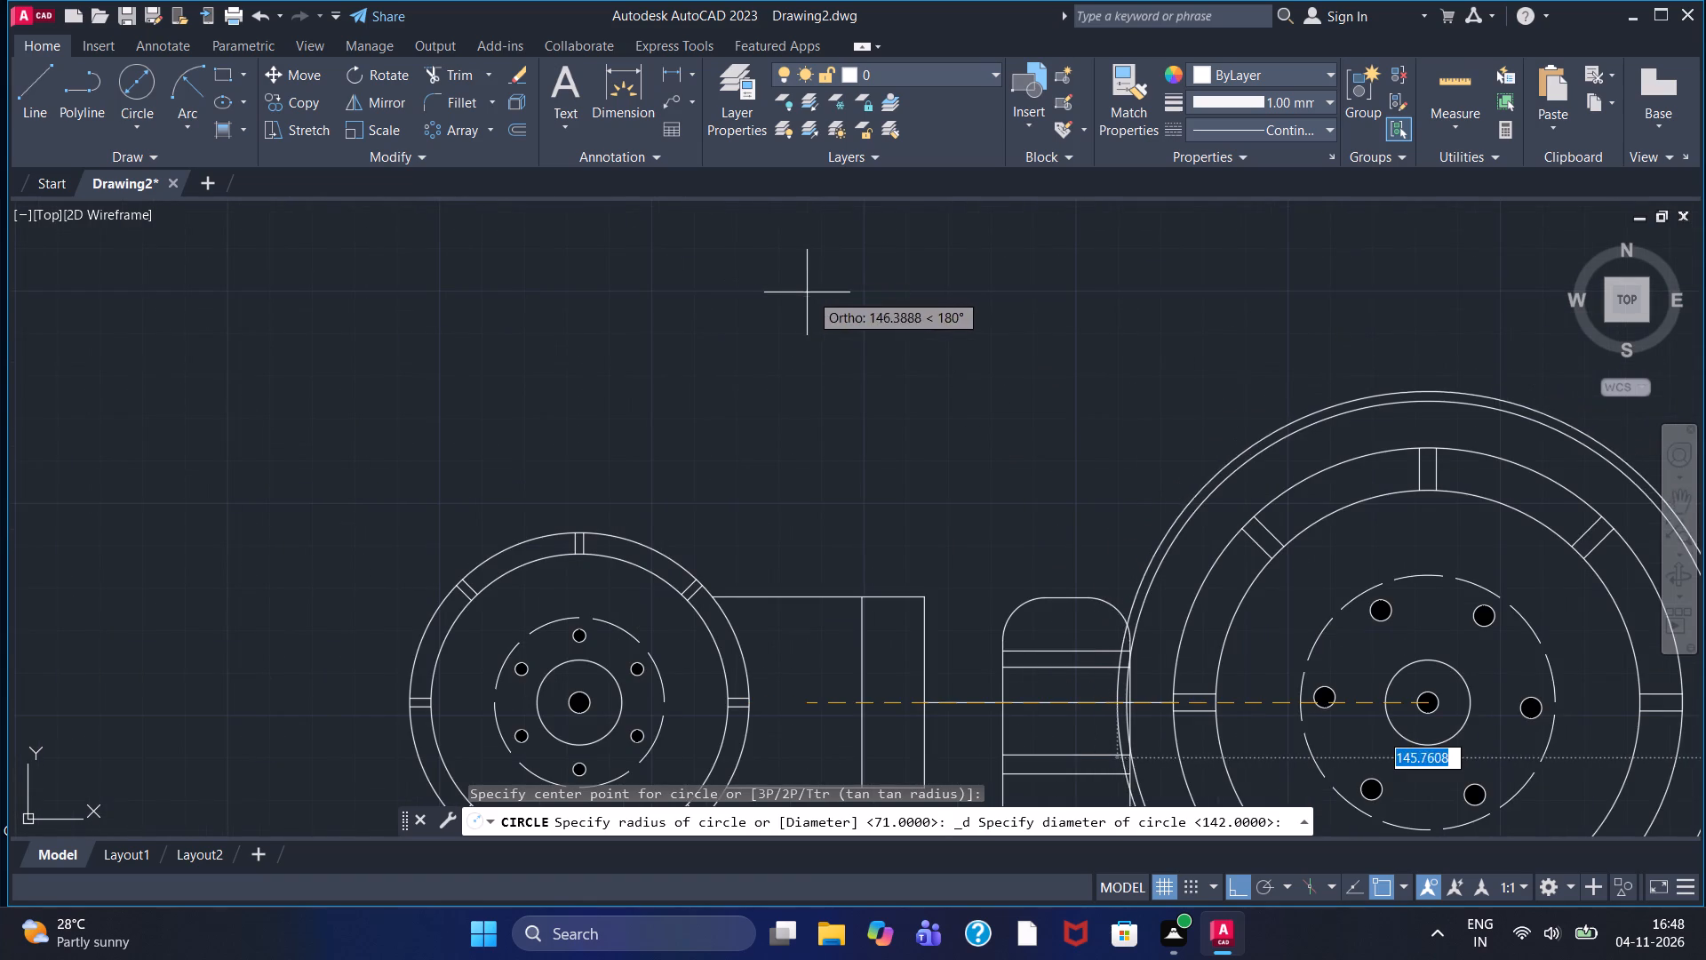
middle_drag(807, 289, 674, 212)
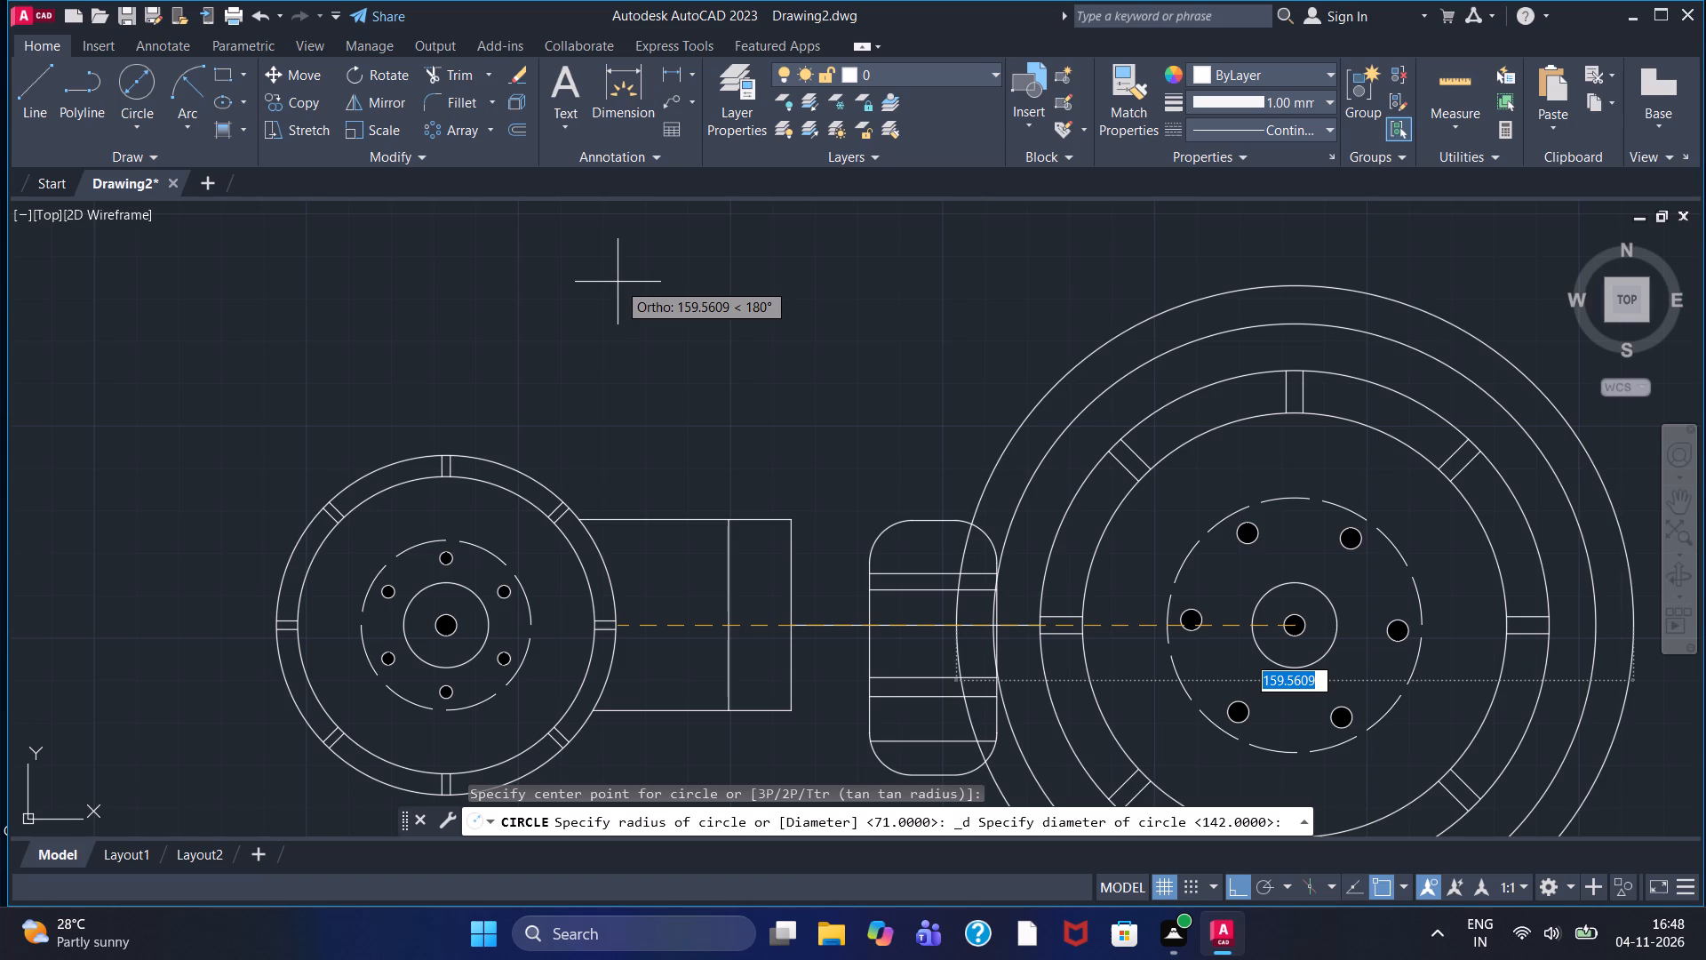
text(160)
key(Return)
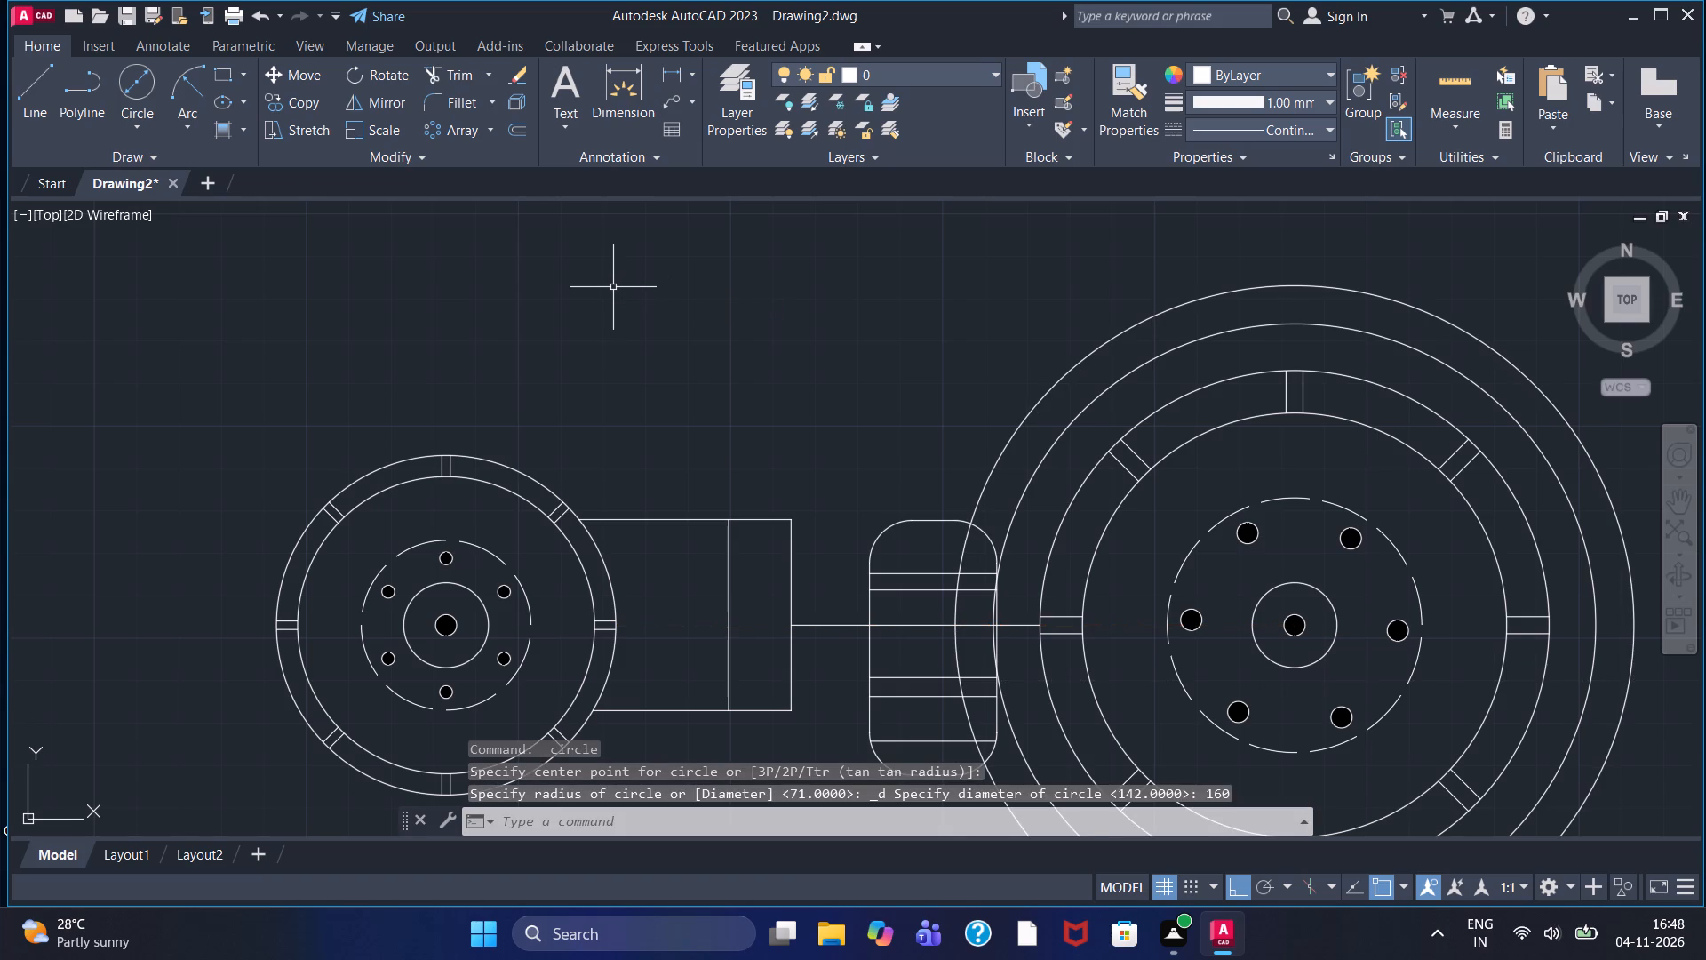
Trim away all segments of the diameter 160 circle that lie inside the rounded rectangle.
click(446, 77)
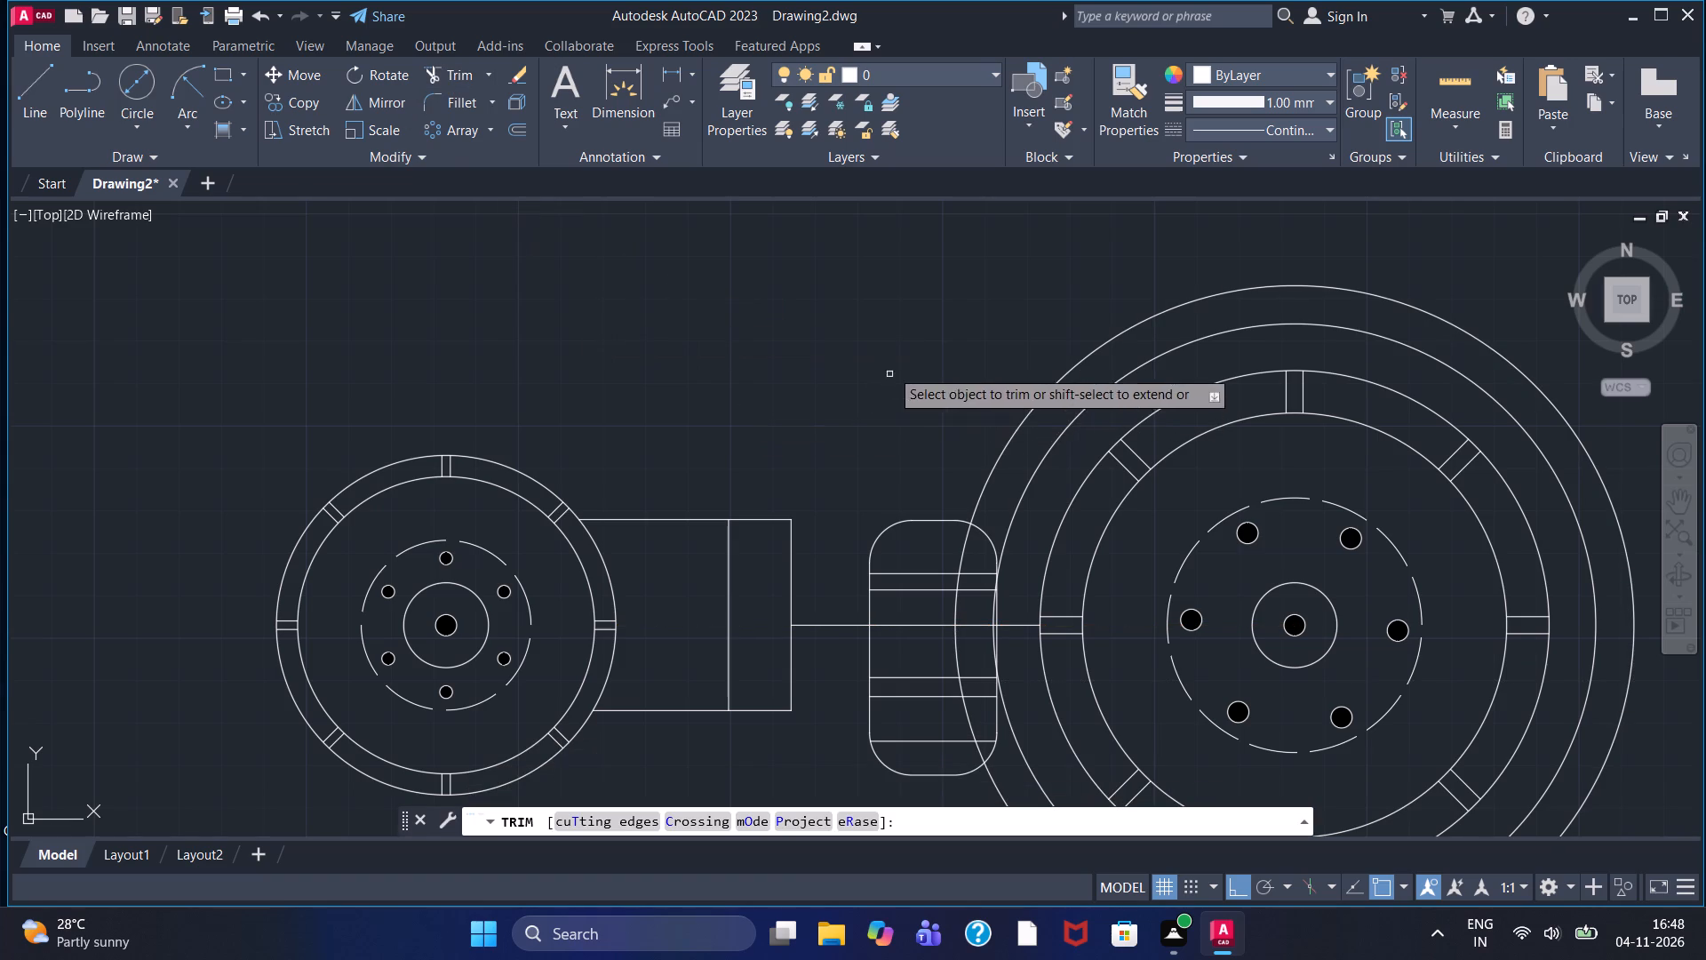
middle_drag(876, 308, 801, 187)
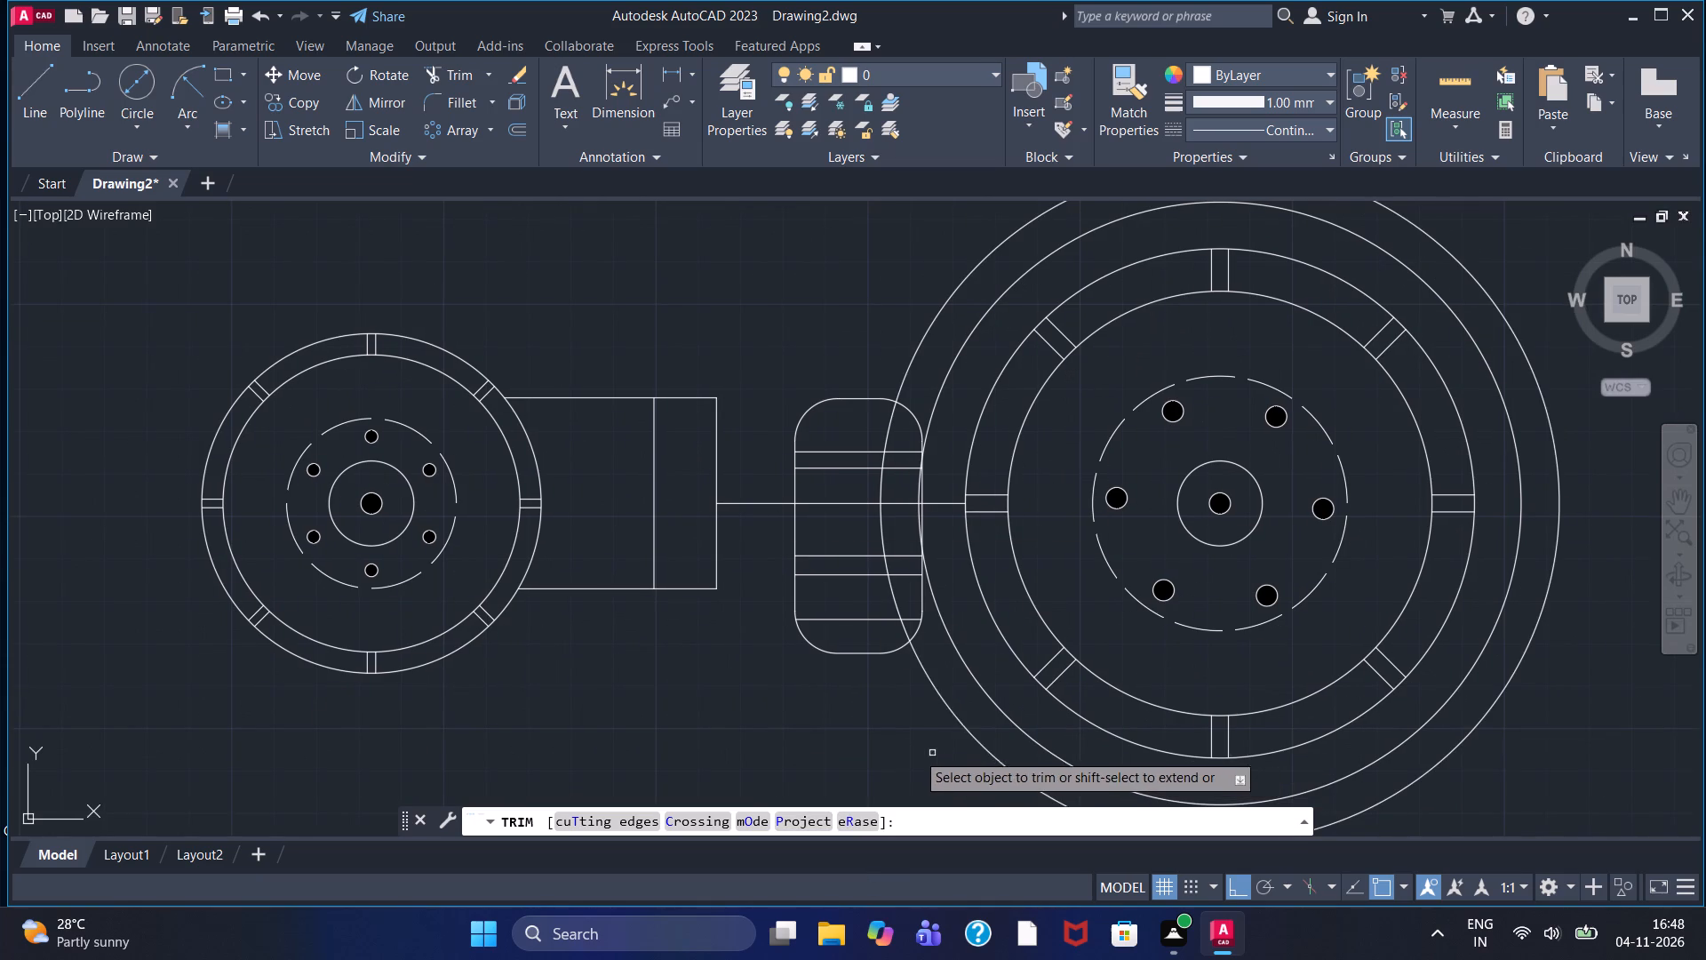
double_click(886, 432)
scroll(887, 453, up, 2)
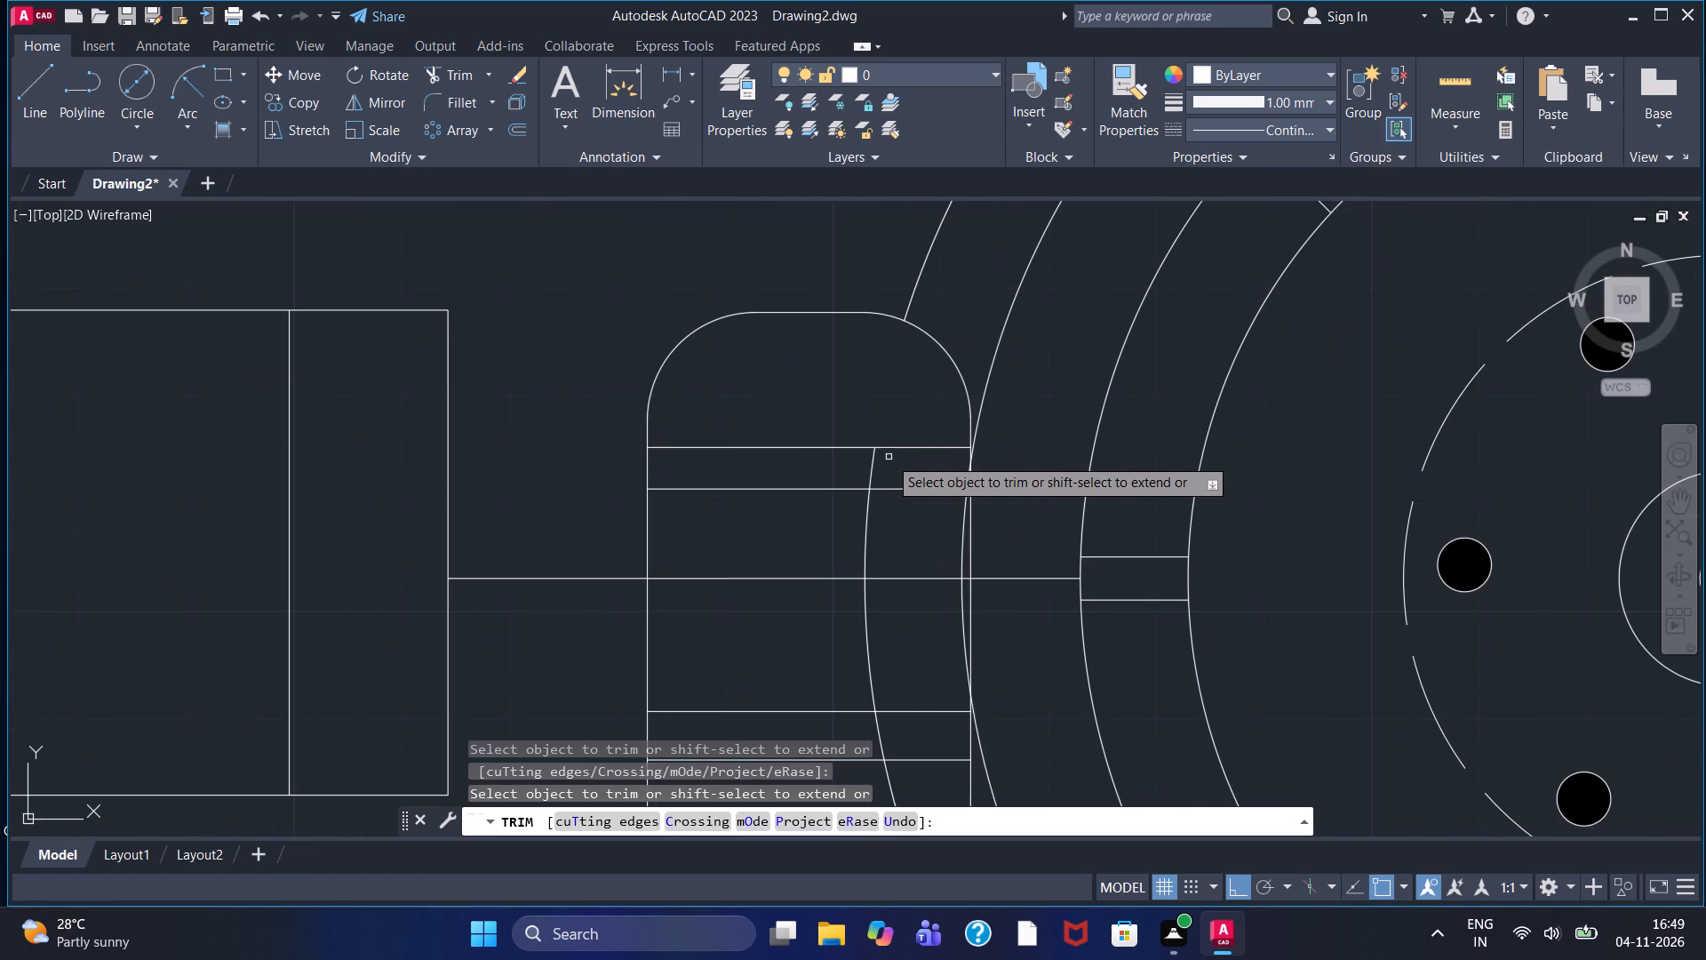
click(874, 456)
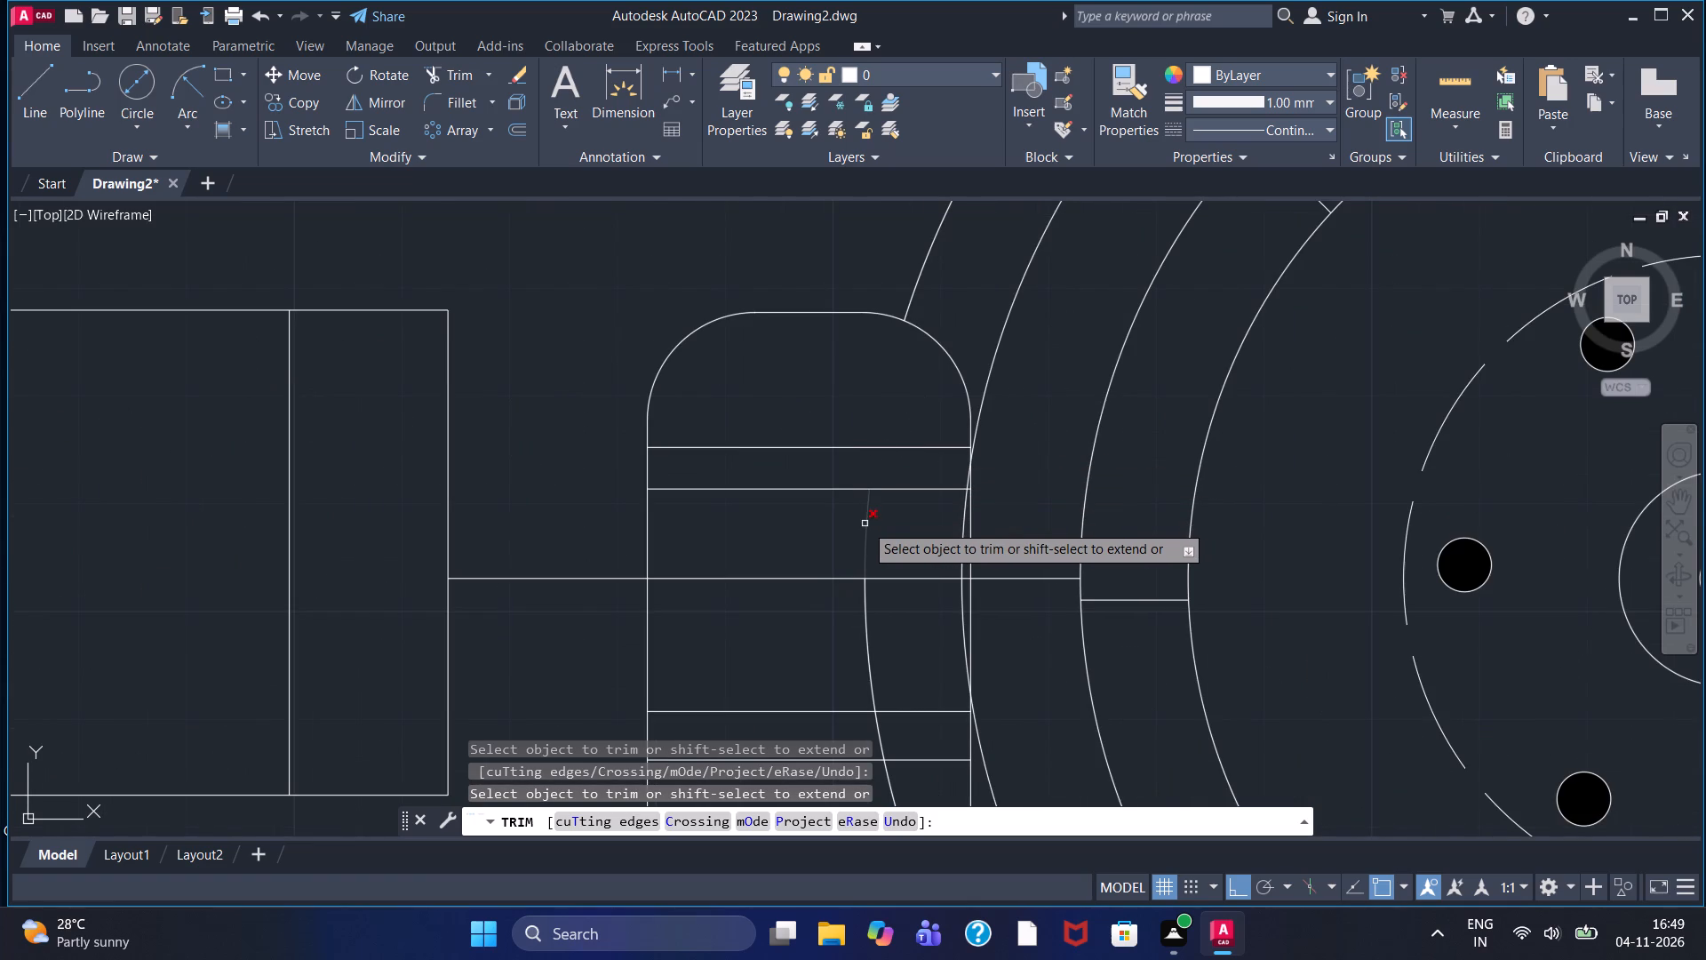
double_click(865, 524)
scroll(864, 524, down, 2)
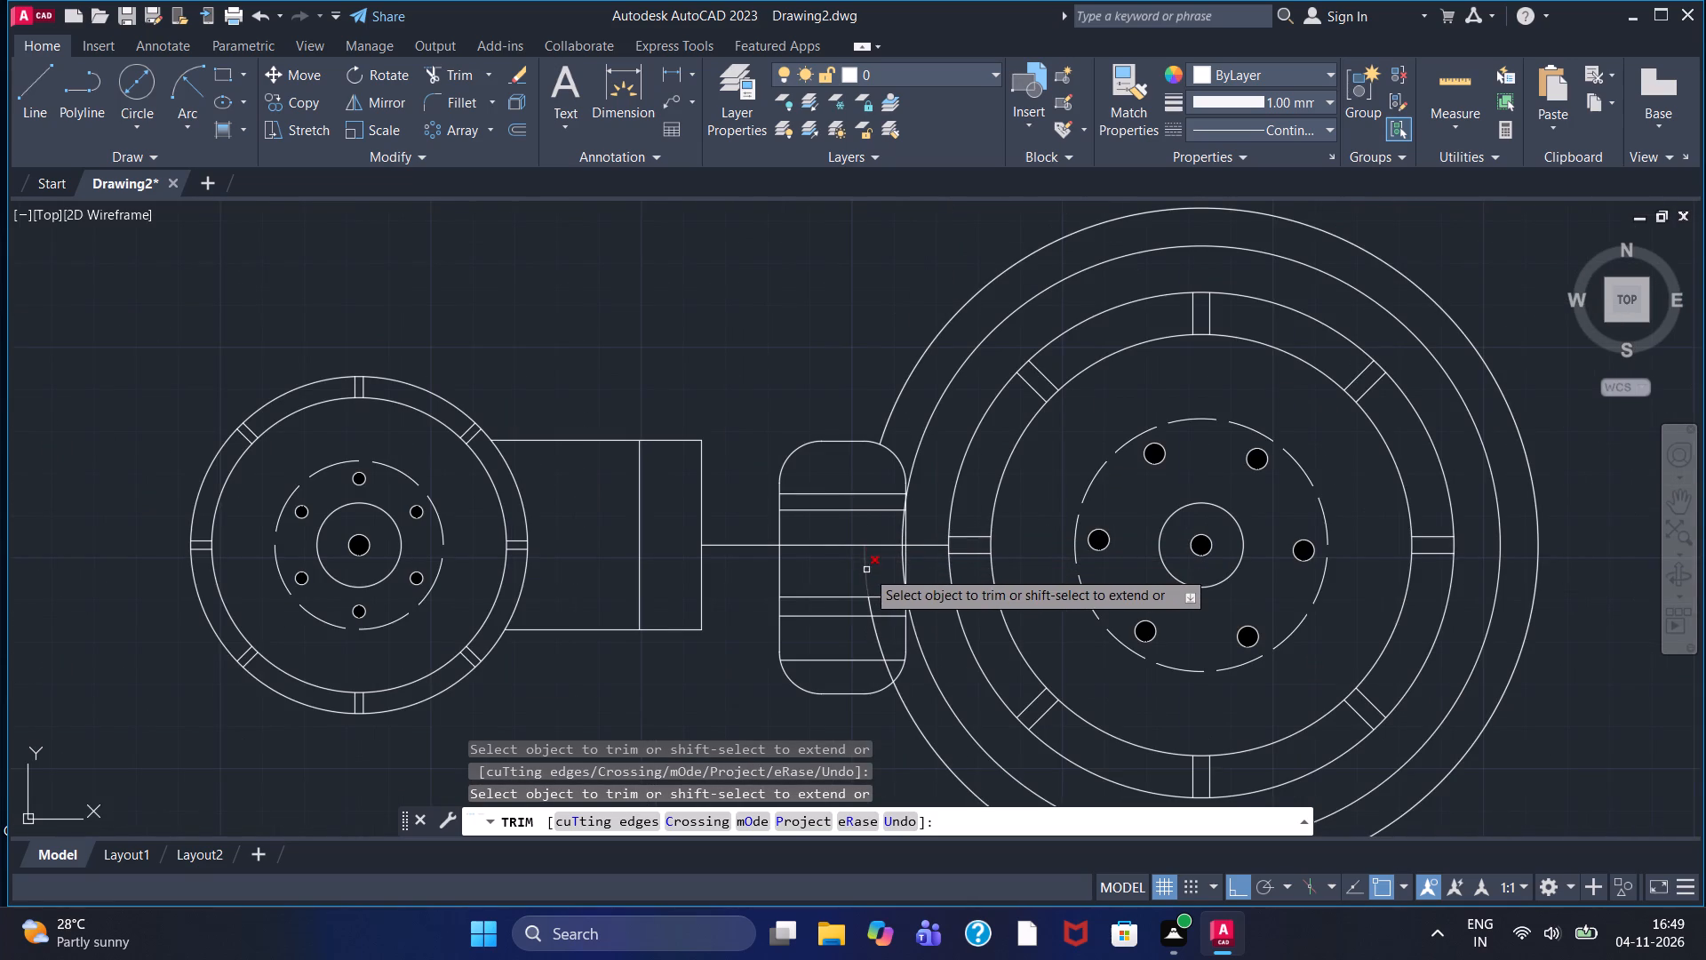
click(866, 570)
scroll(877, 599, up, 1)
click(865, 611)
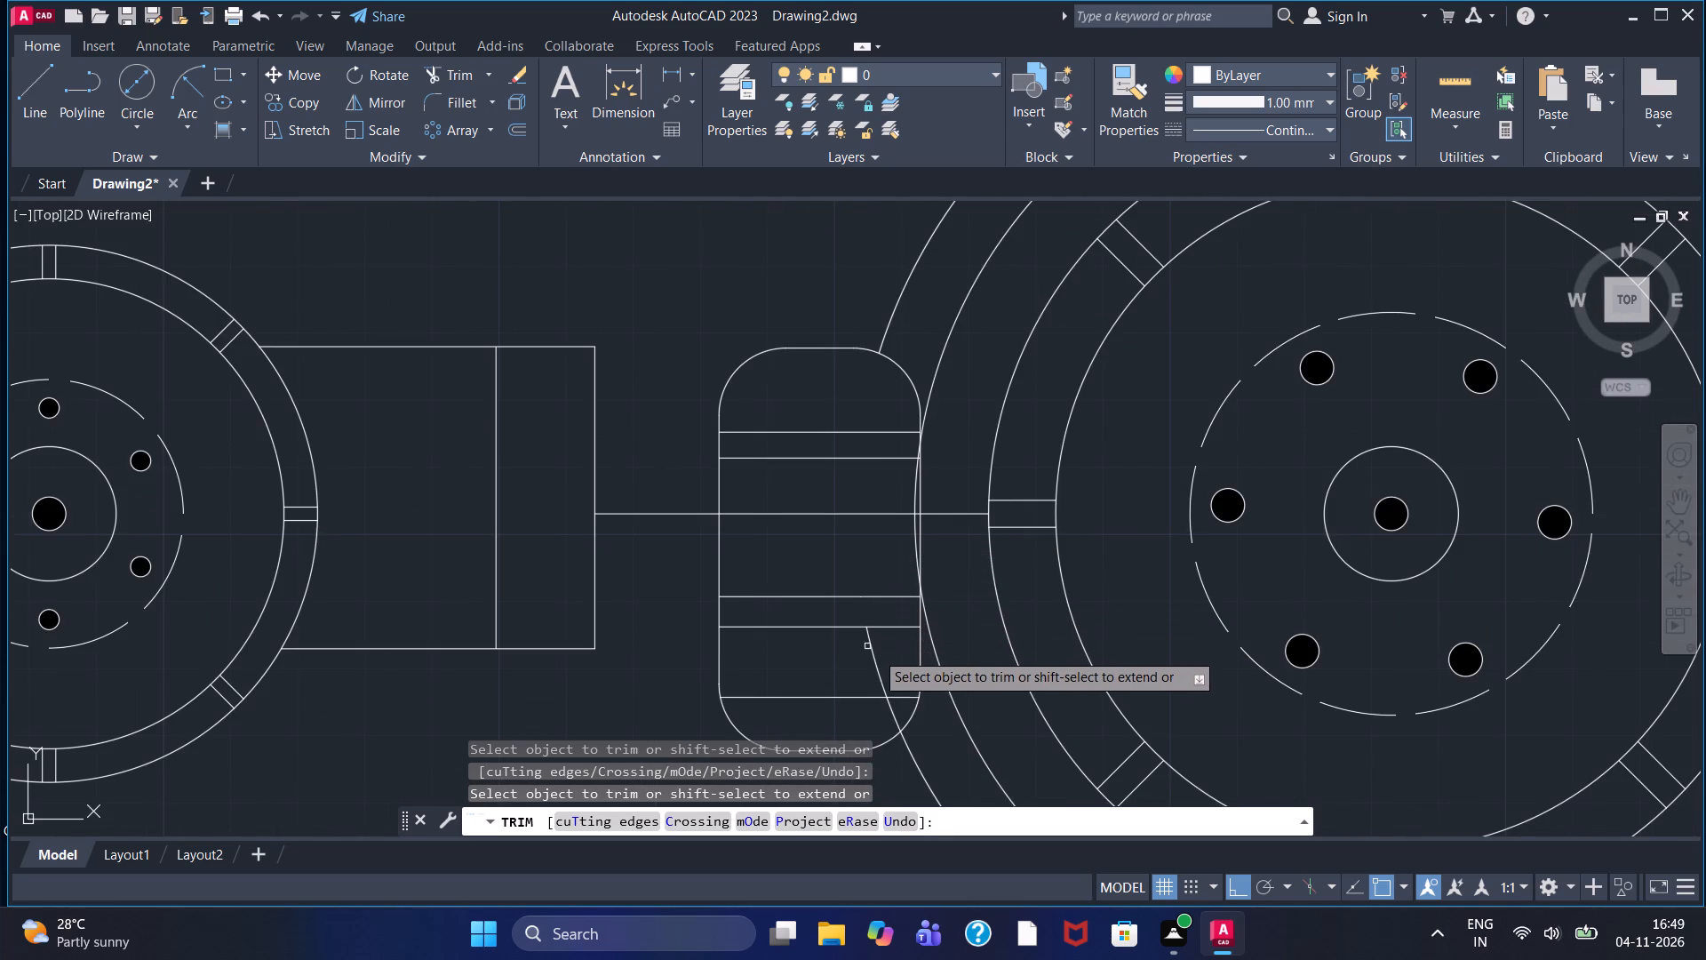
double_click(881, 656)
double_click(868, 660)
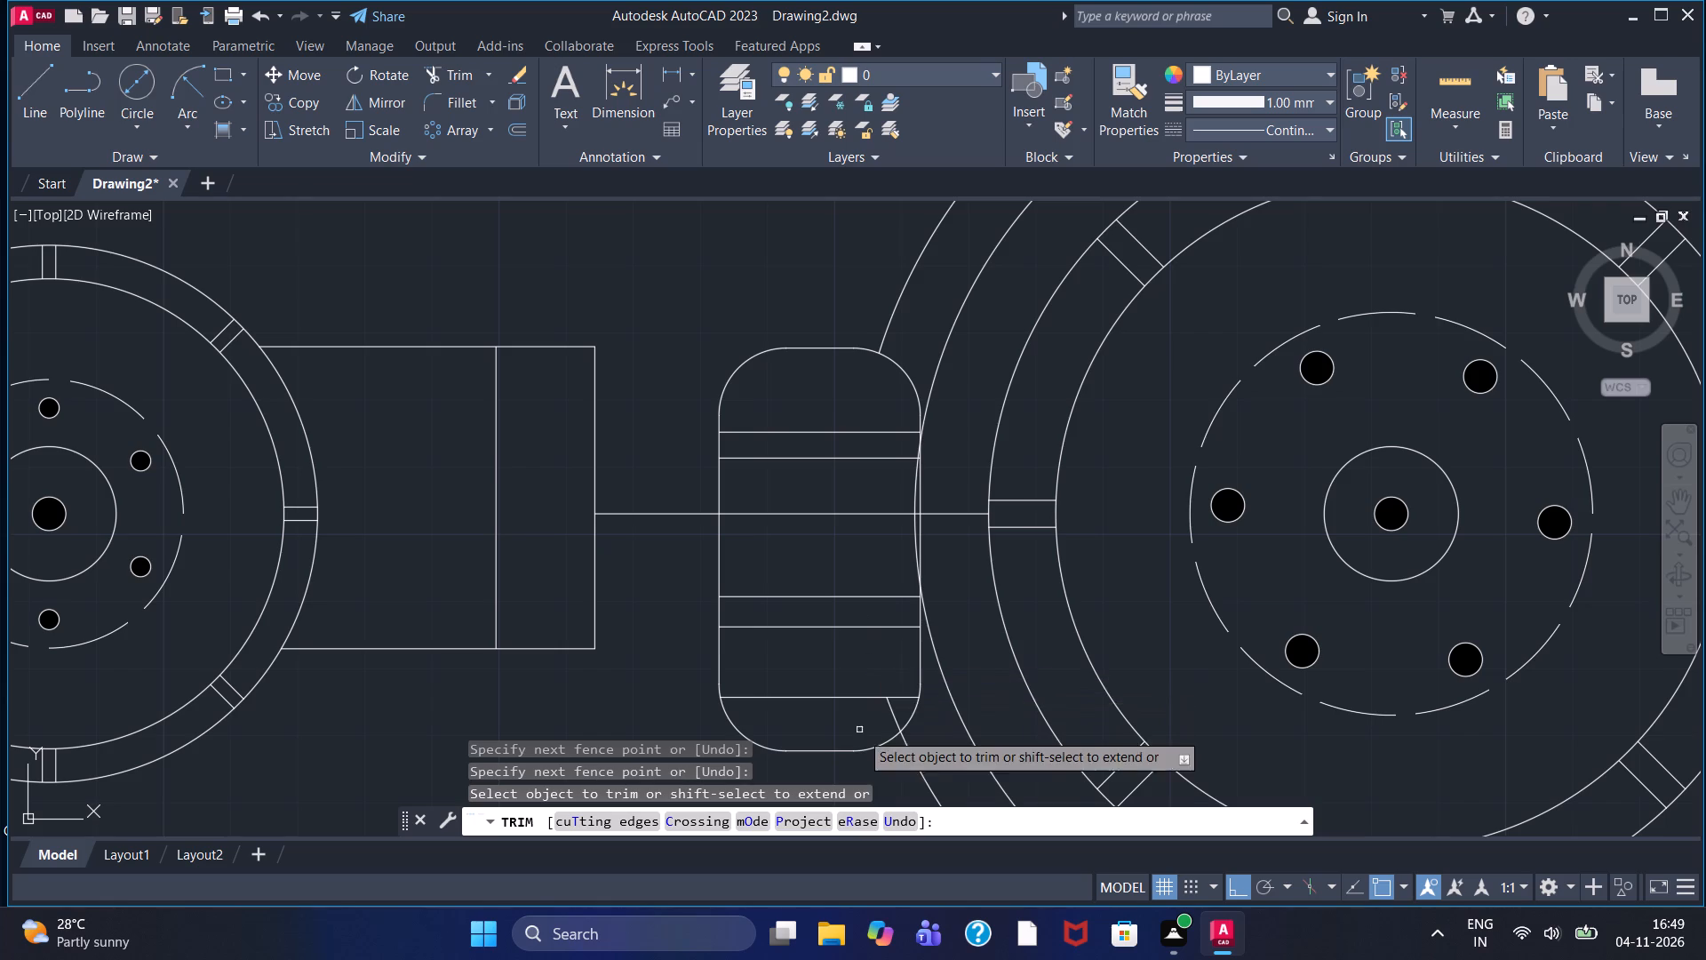
middle_drag(852, 629, 805, 492)
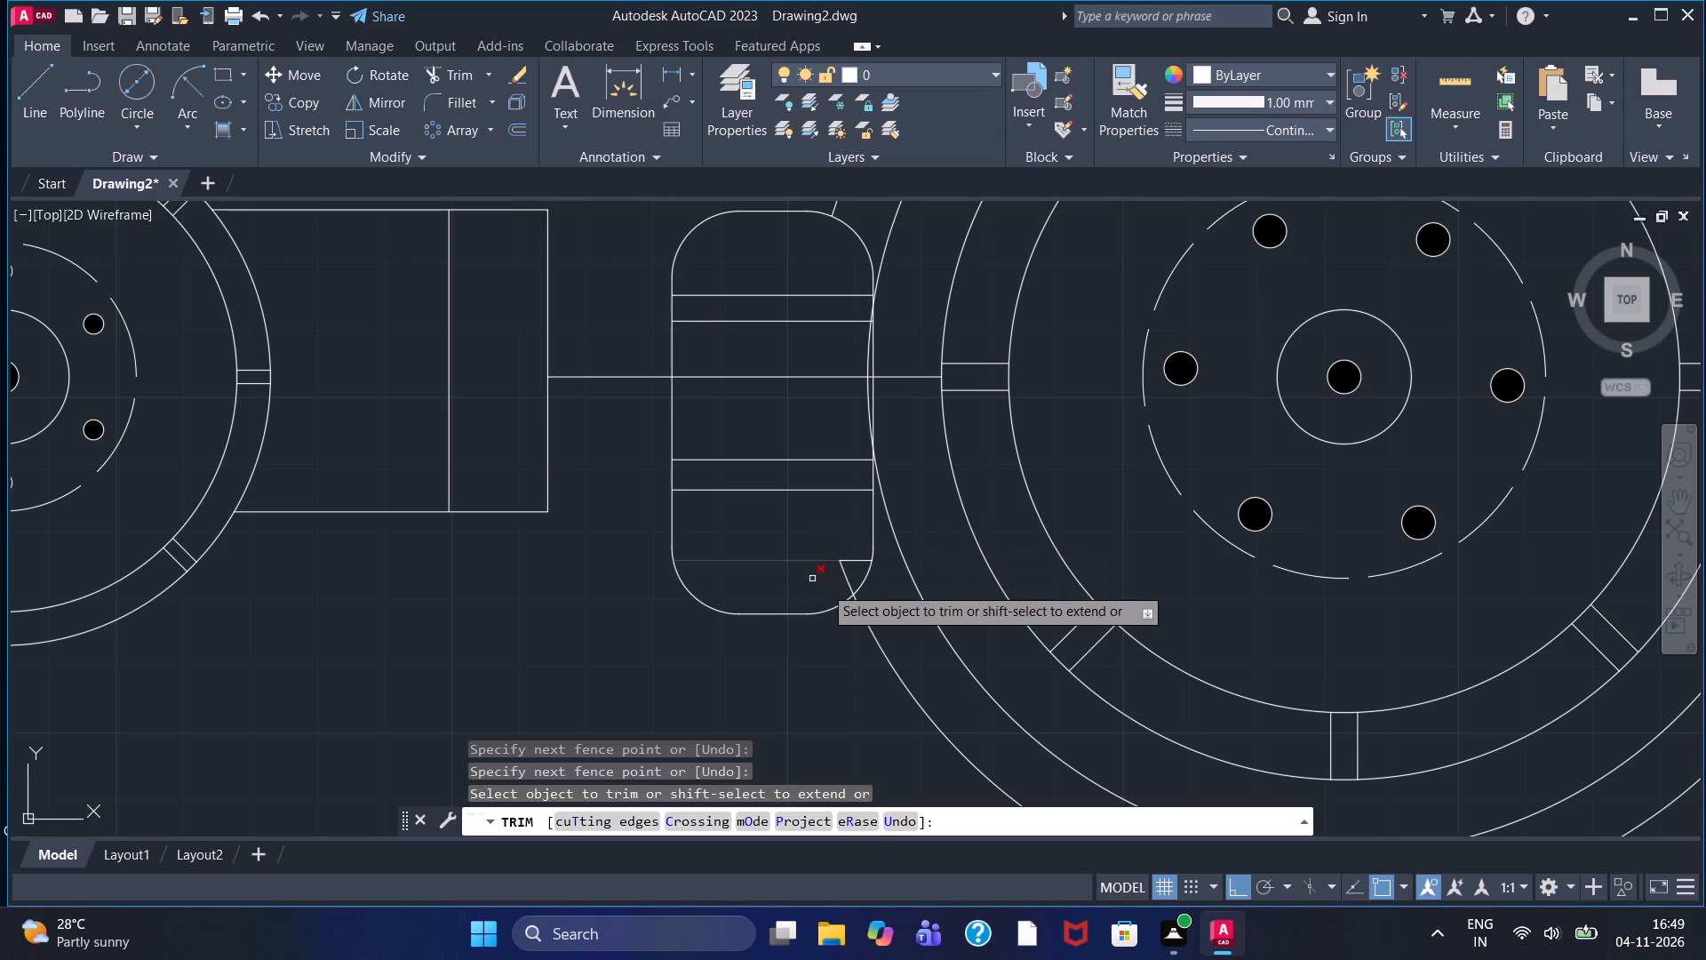
double_click(846, 580)
key(Escape)
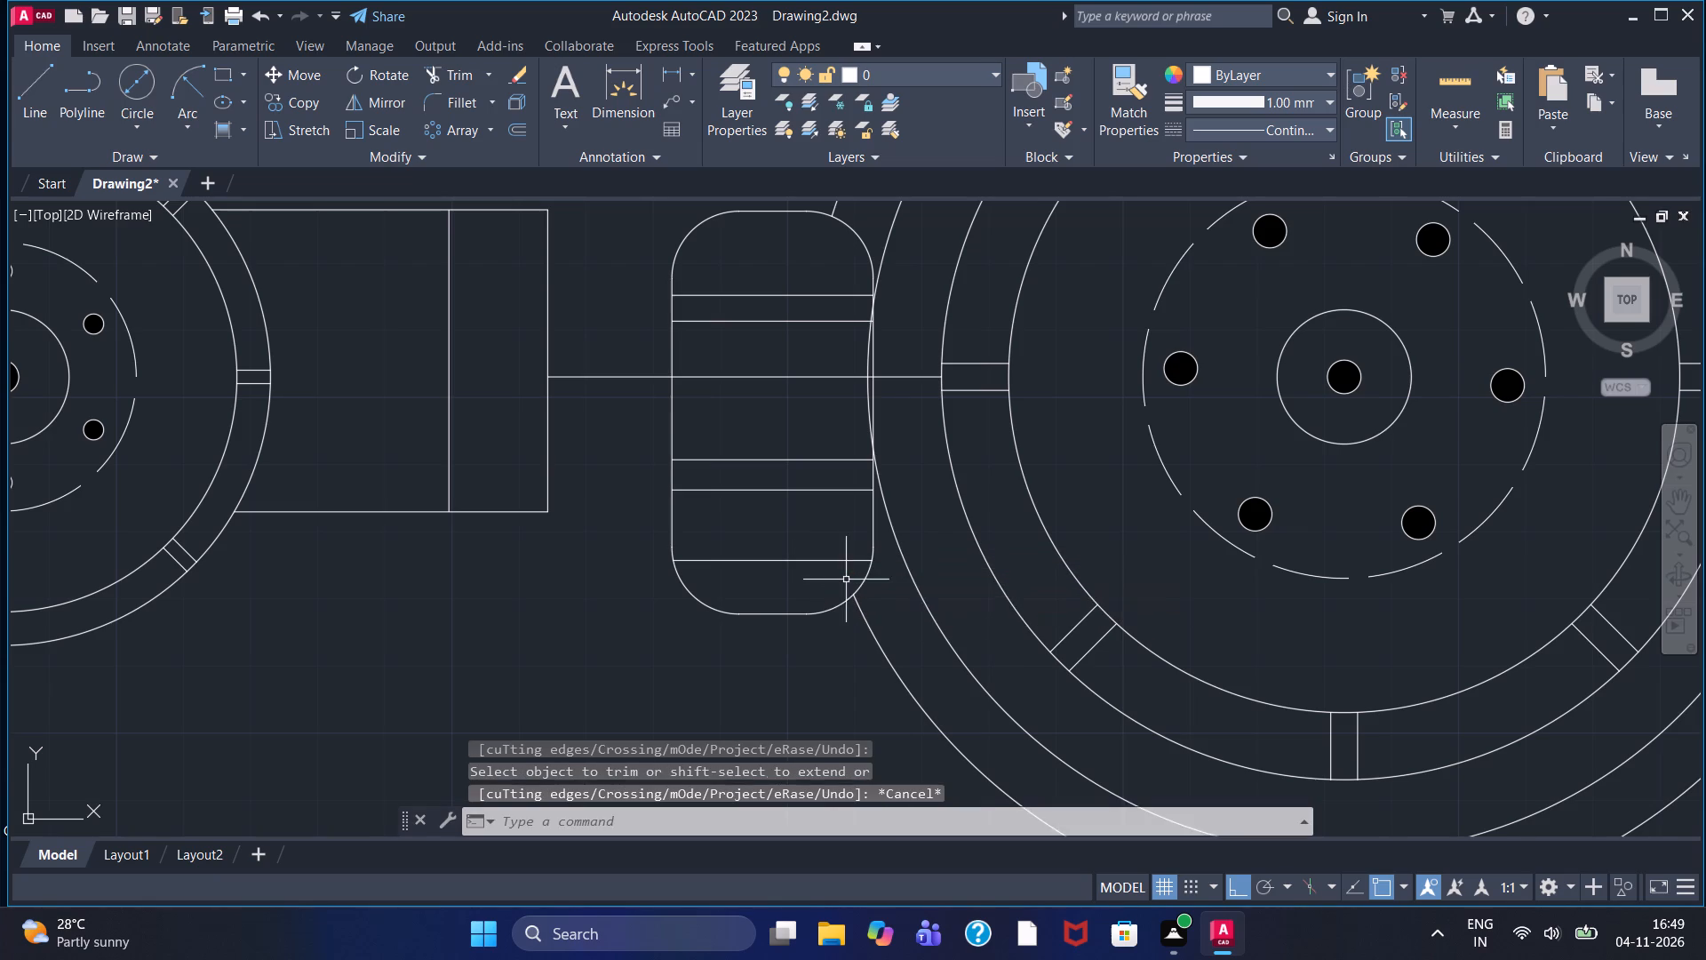
Draw a horizontal line 80 long from the large ring's centre to the right quadrant of the diameter 160 circle.
scroll(846, 579, down, 2)
middle_drag(898, 497, 796, 545)
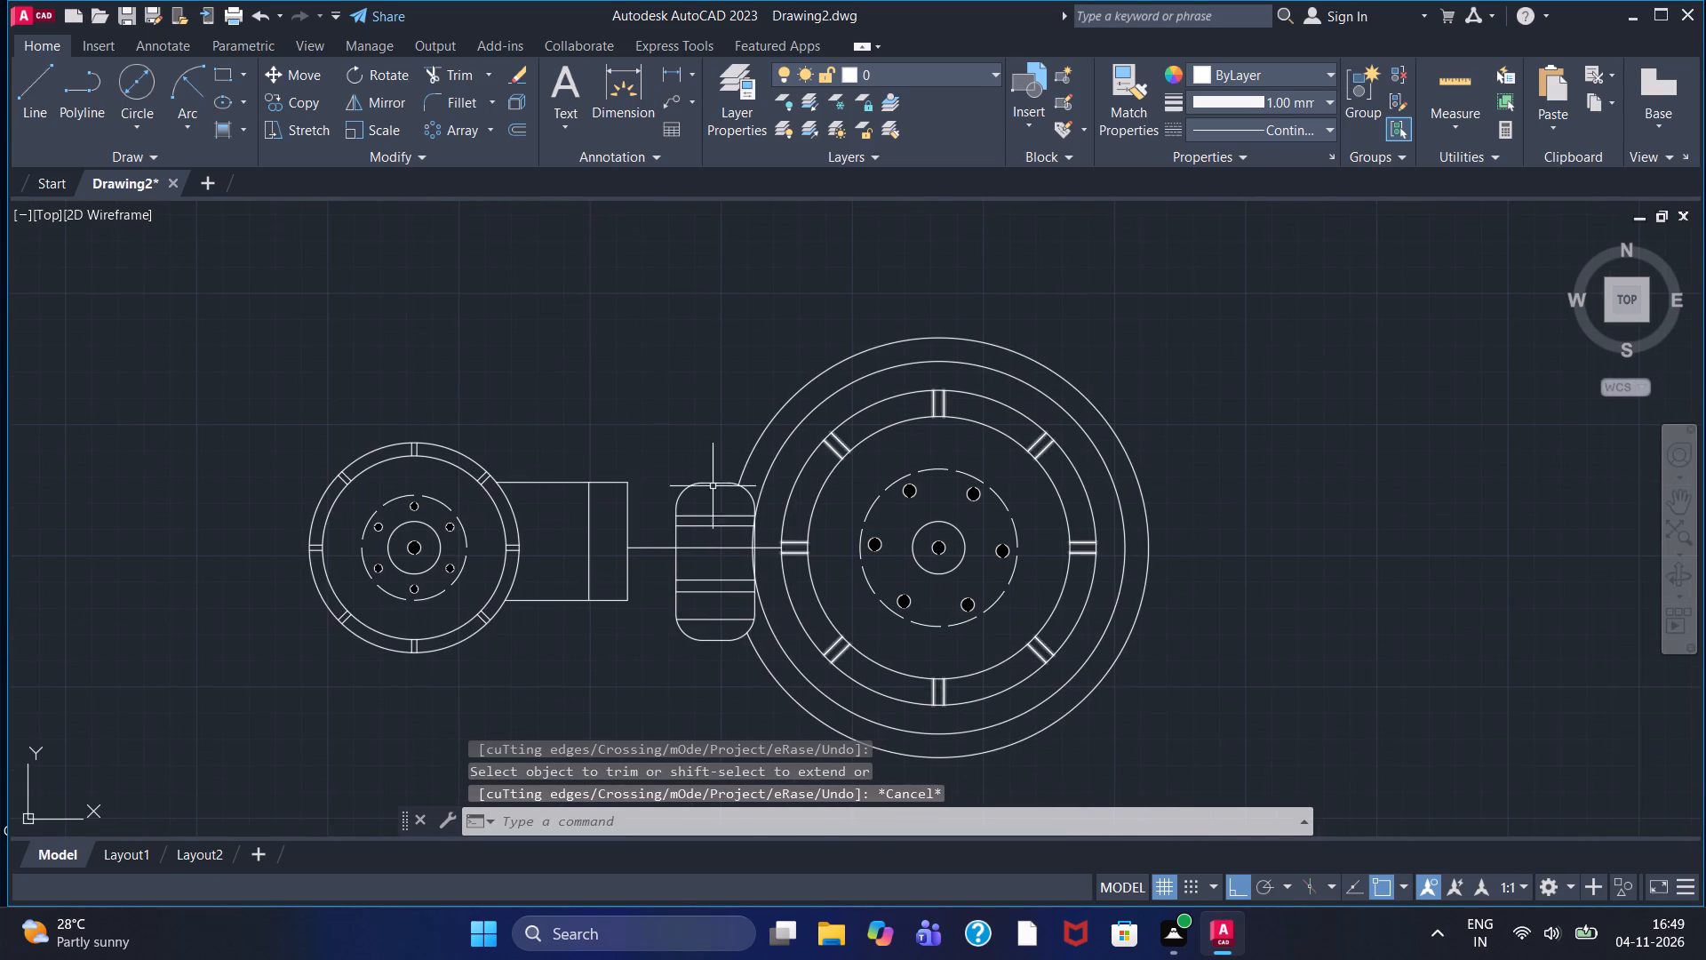
double_click(28, 100)
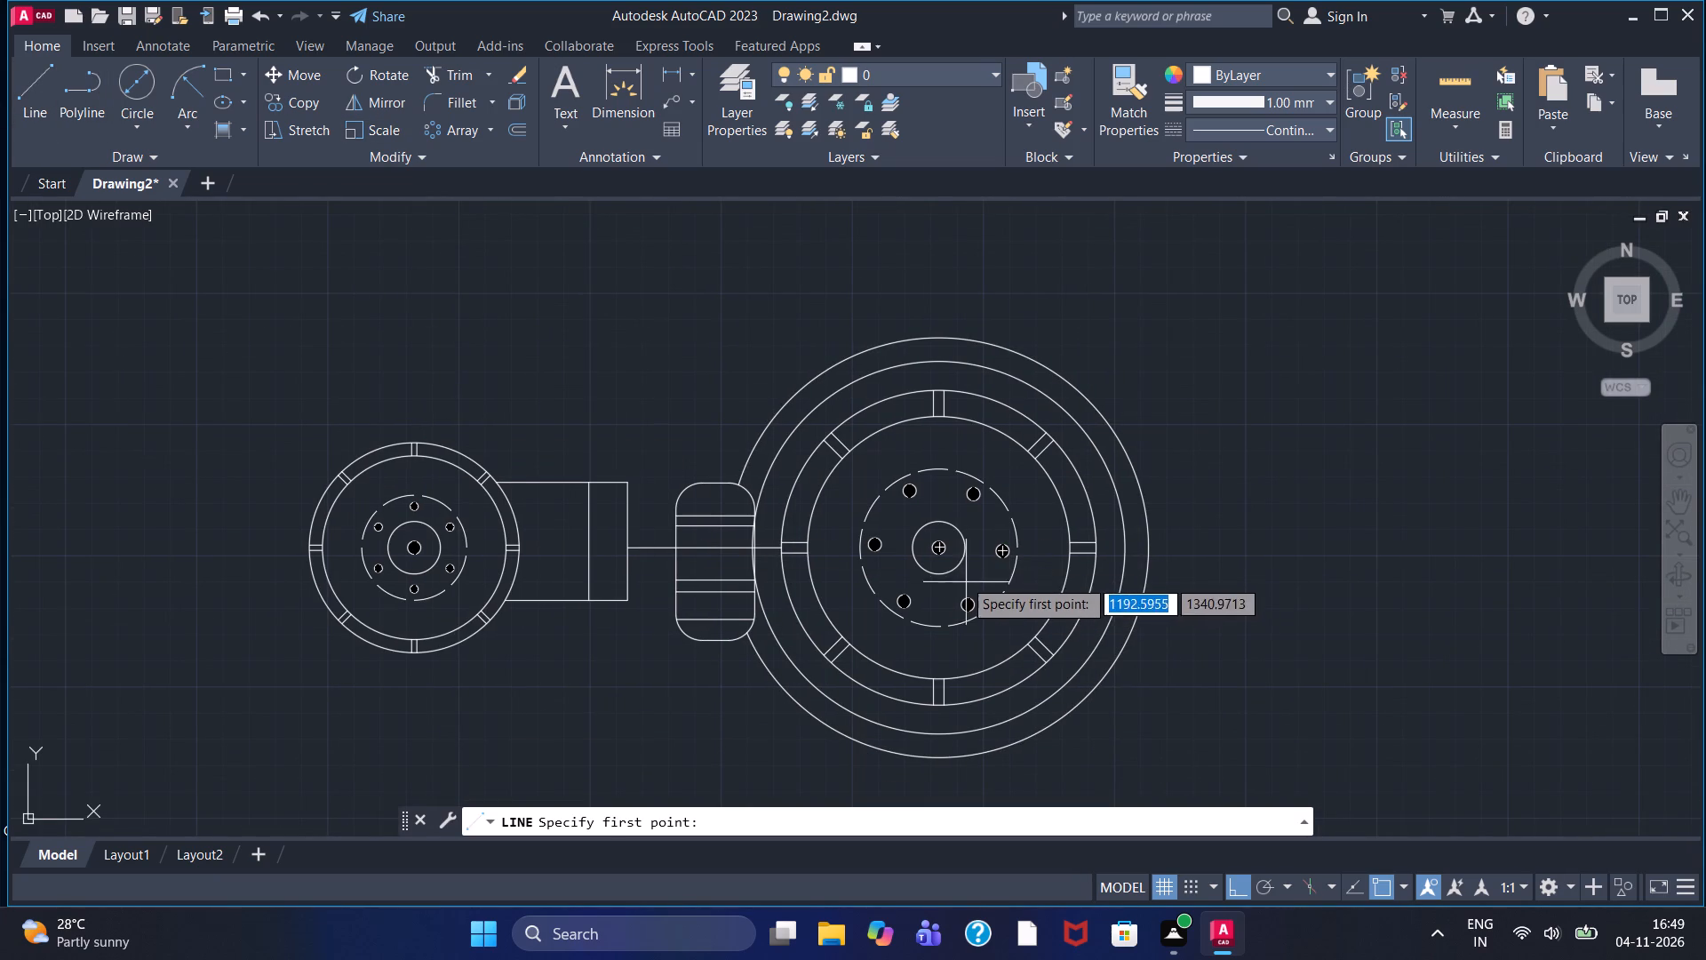
scroll(944, 552, up, 1)
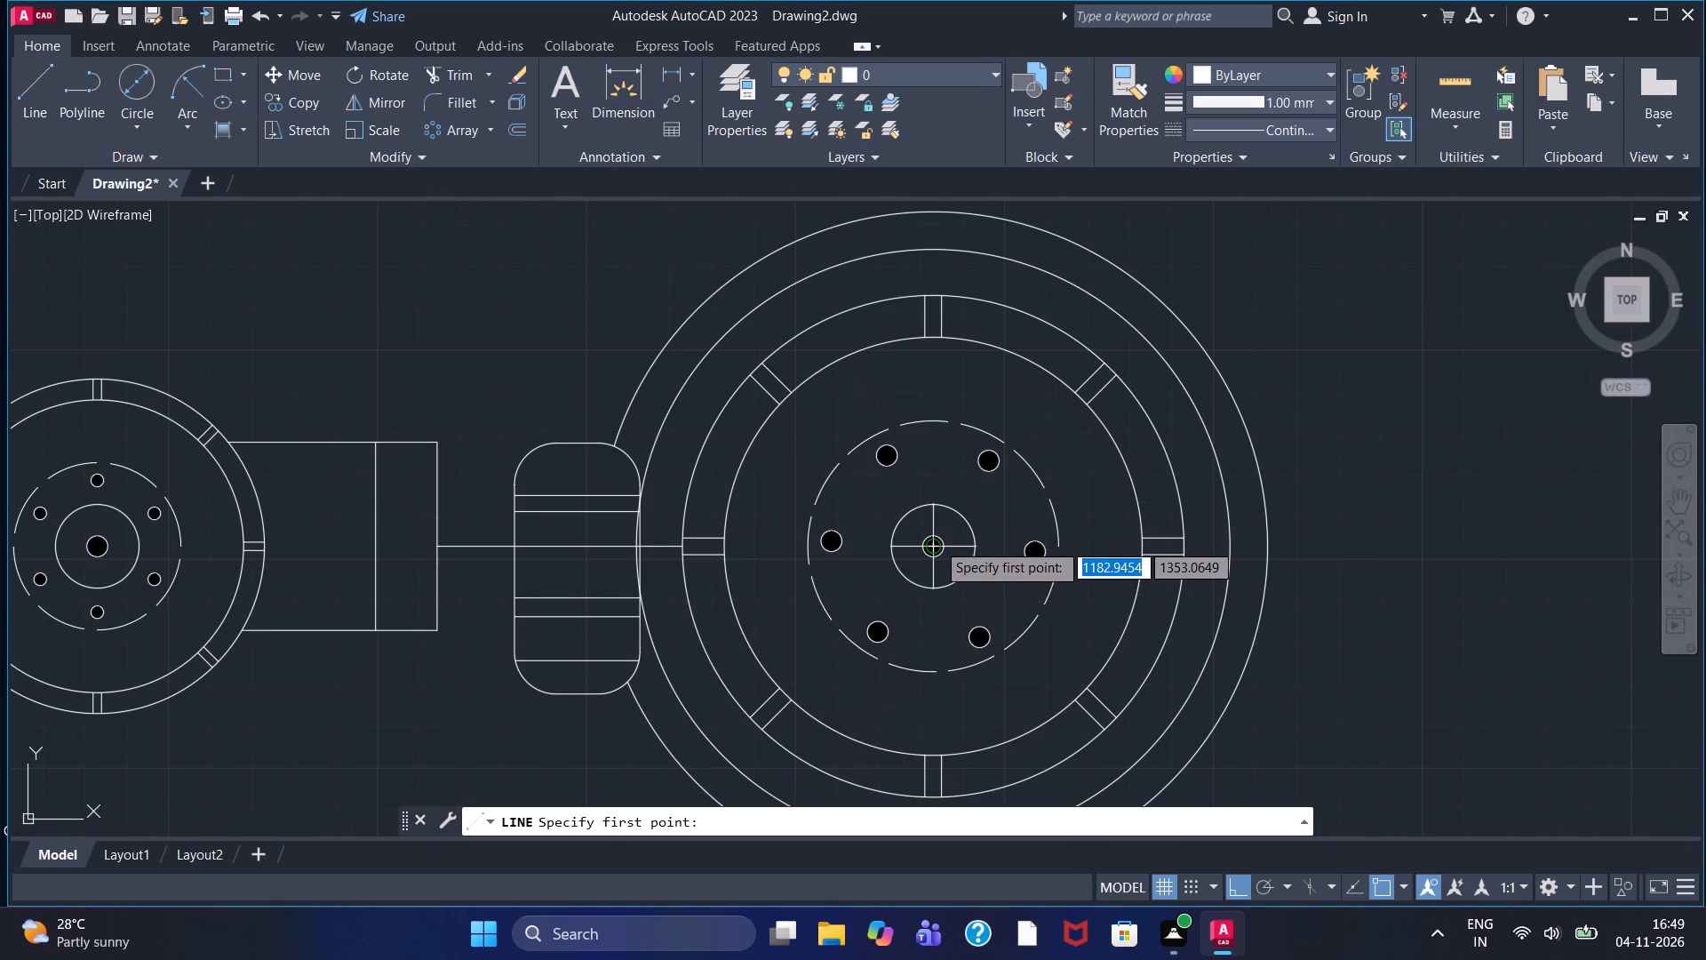
scroll(937, 542, up, 2)
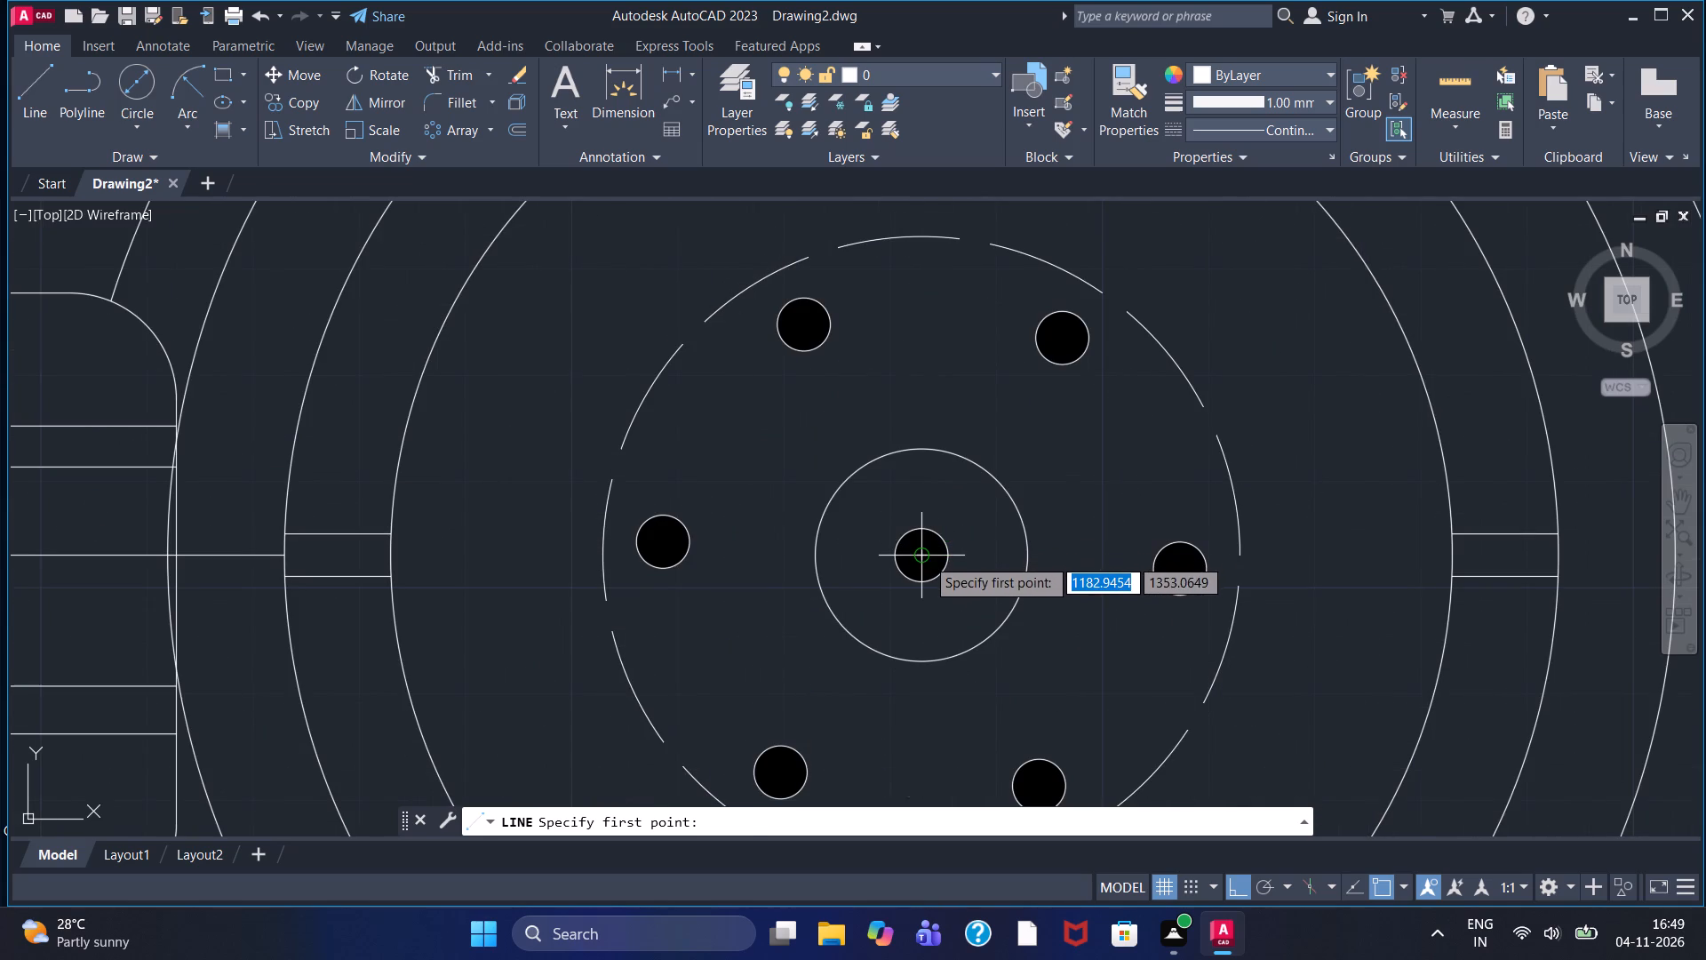
click(926, 557)
drag(926, 557, 937, 566)
scroll(1497, 556, down, 1)
middle_drag(1497, 556, 1118, 556)
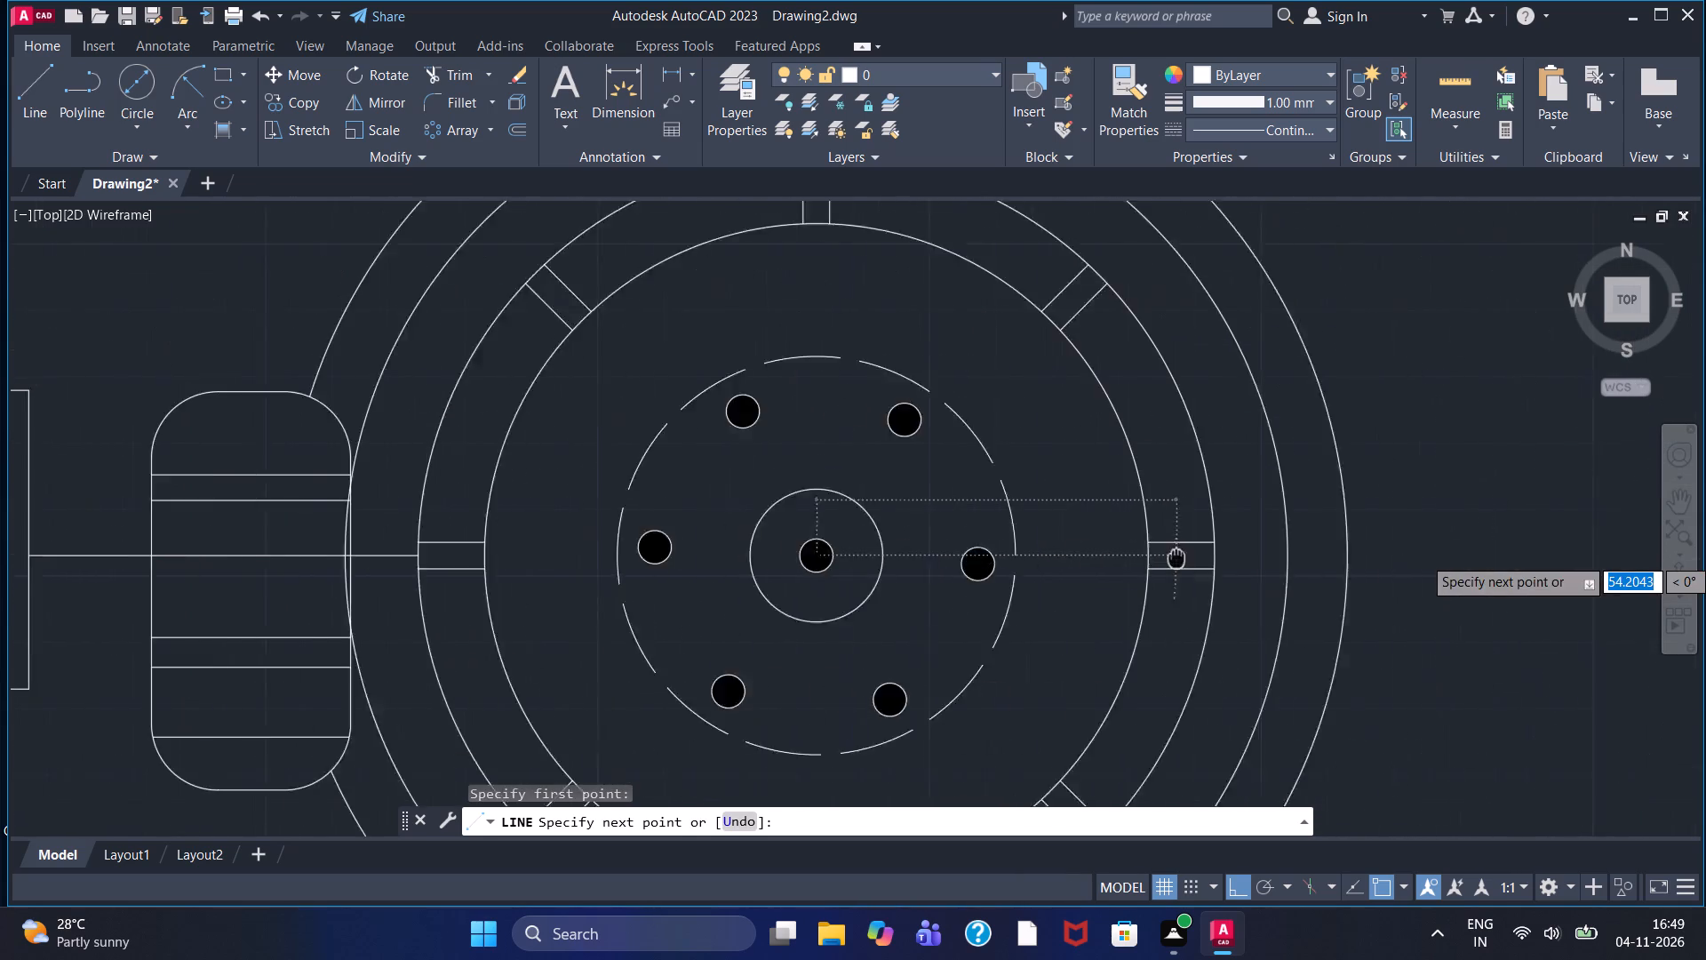
middle_drag(1118, 556, 1009, 562)
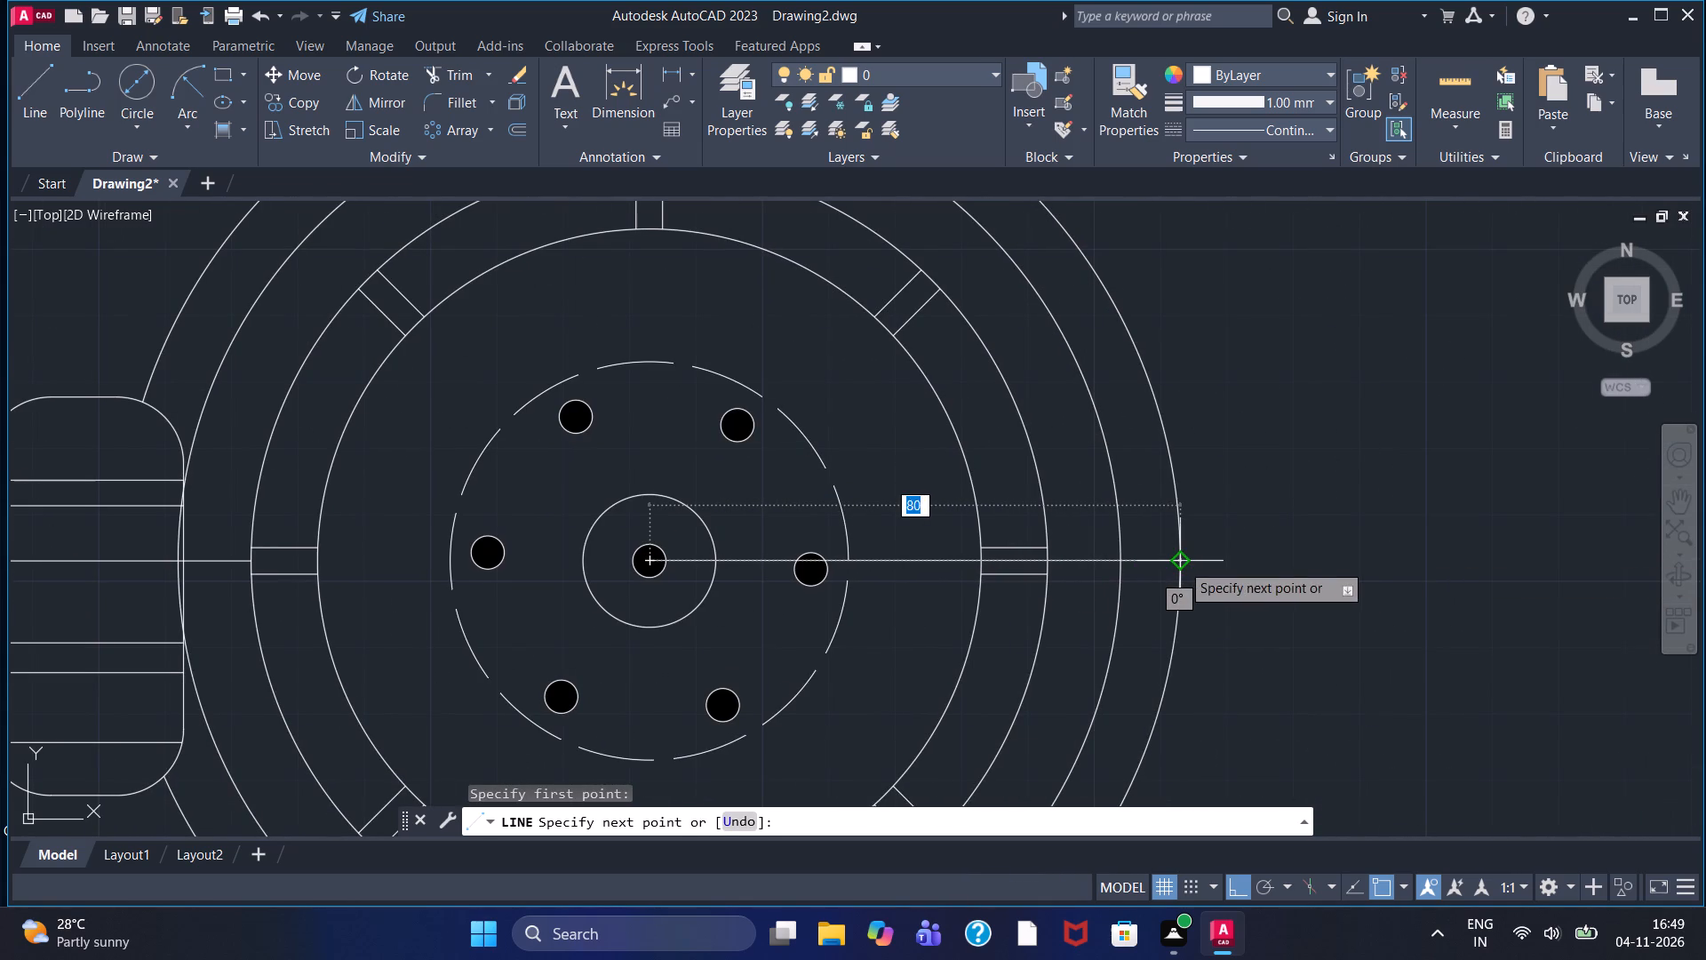
double_click(1181, 563)
key(Escape)
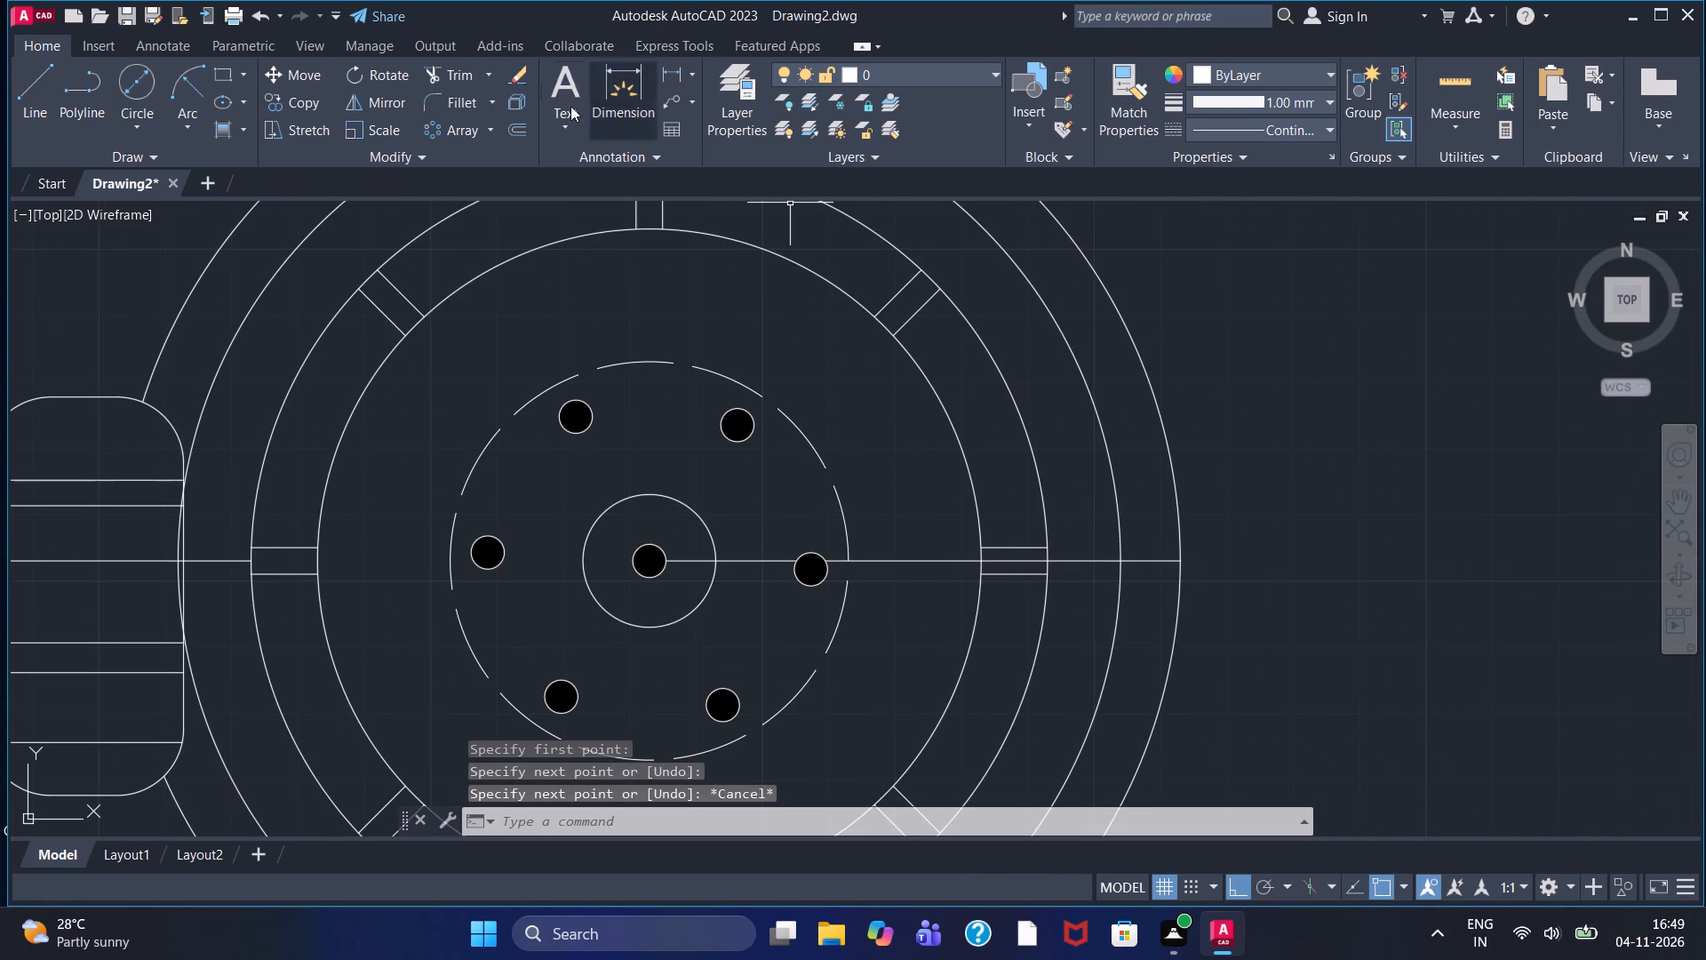
Trim away the lower halves of the diameter 142 and diameter 160 circles below the horizontal centre line.
double_click(454, 76)
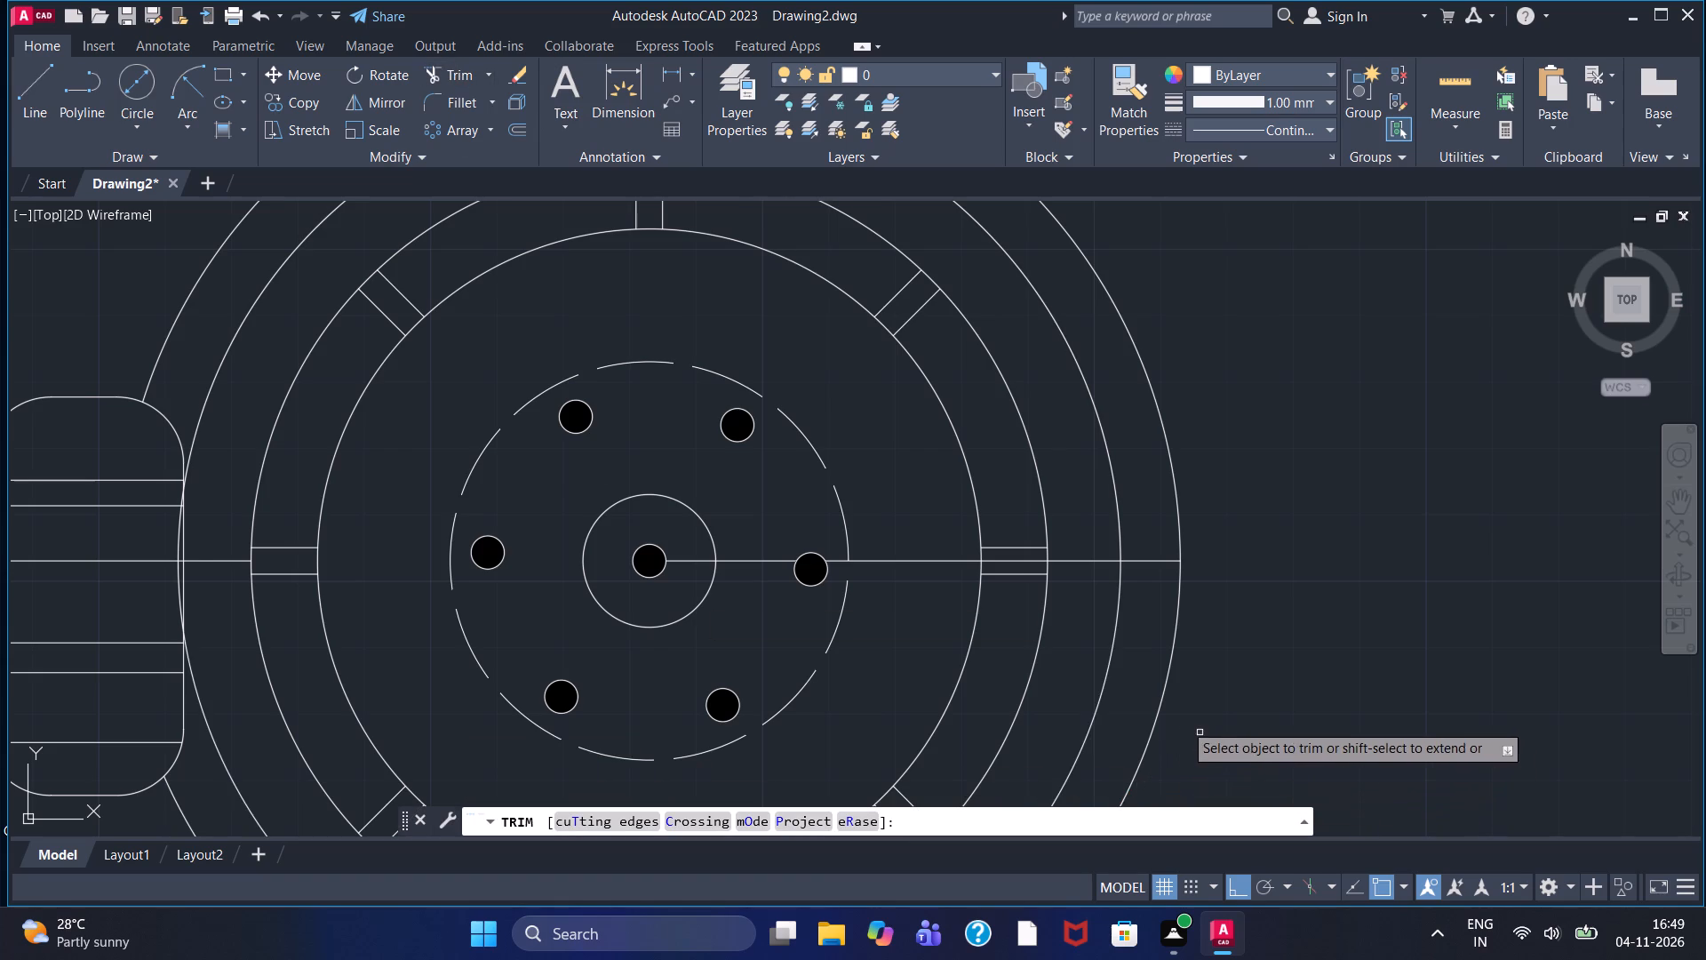
click(1111, 657)
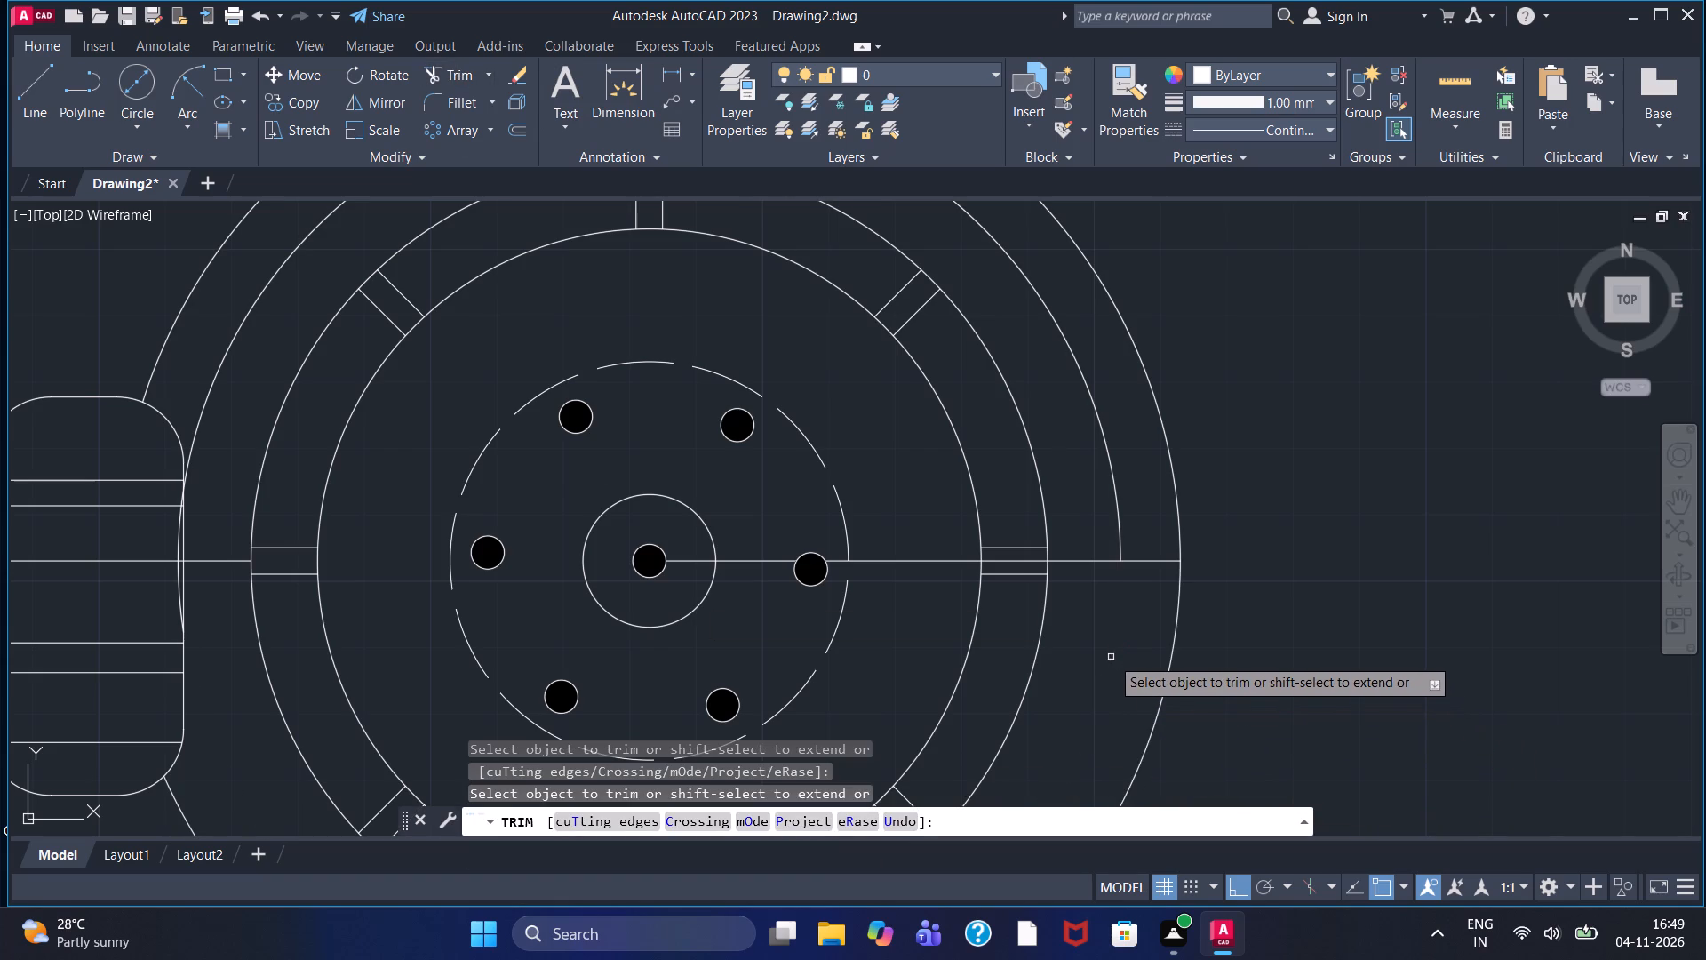
click(1164, 690)
scroll(1156, 690, down, 1)
middle_drag(1156, 690, 1176, 703)
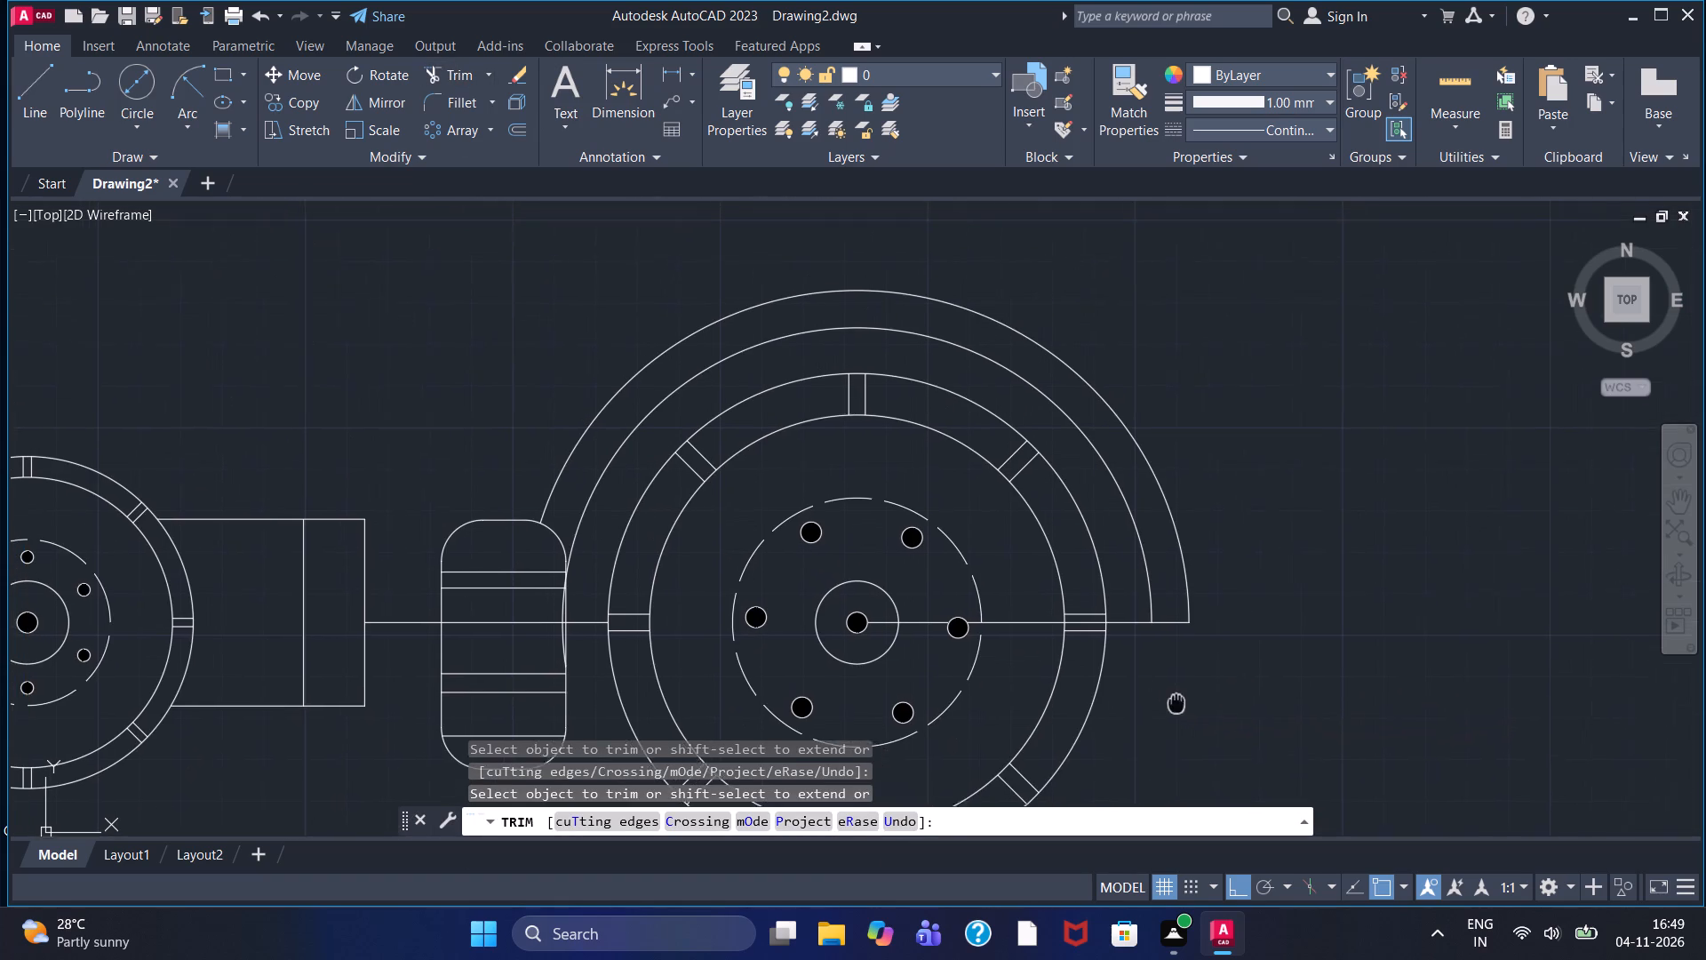
middle_drag(1176, 703, 1207, 723)
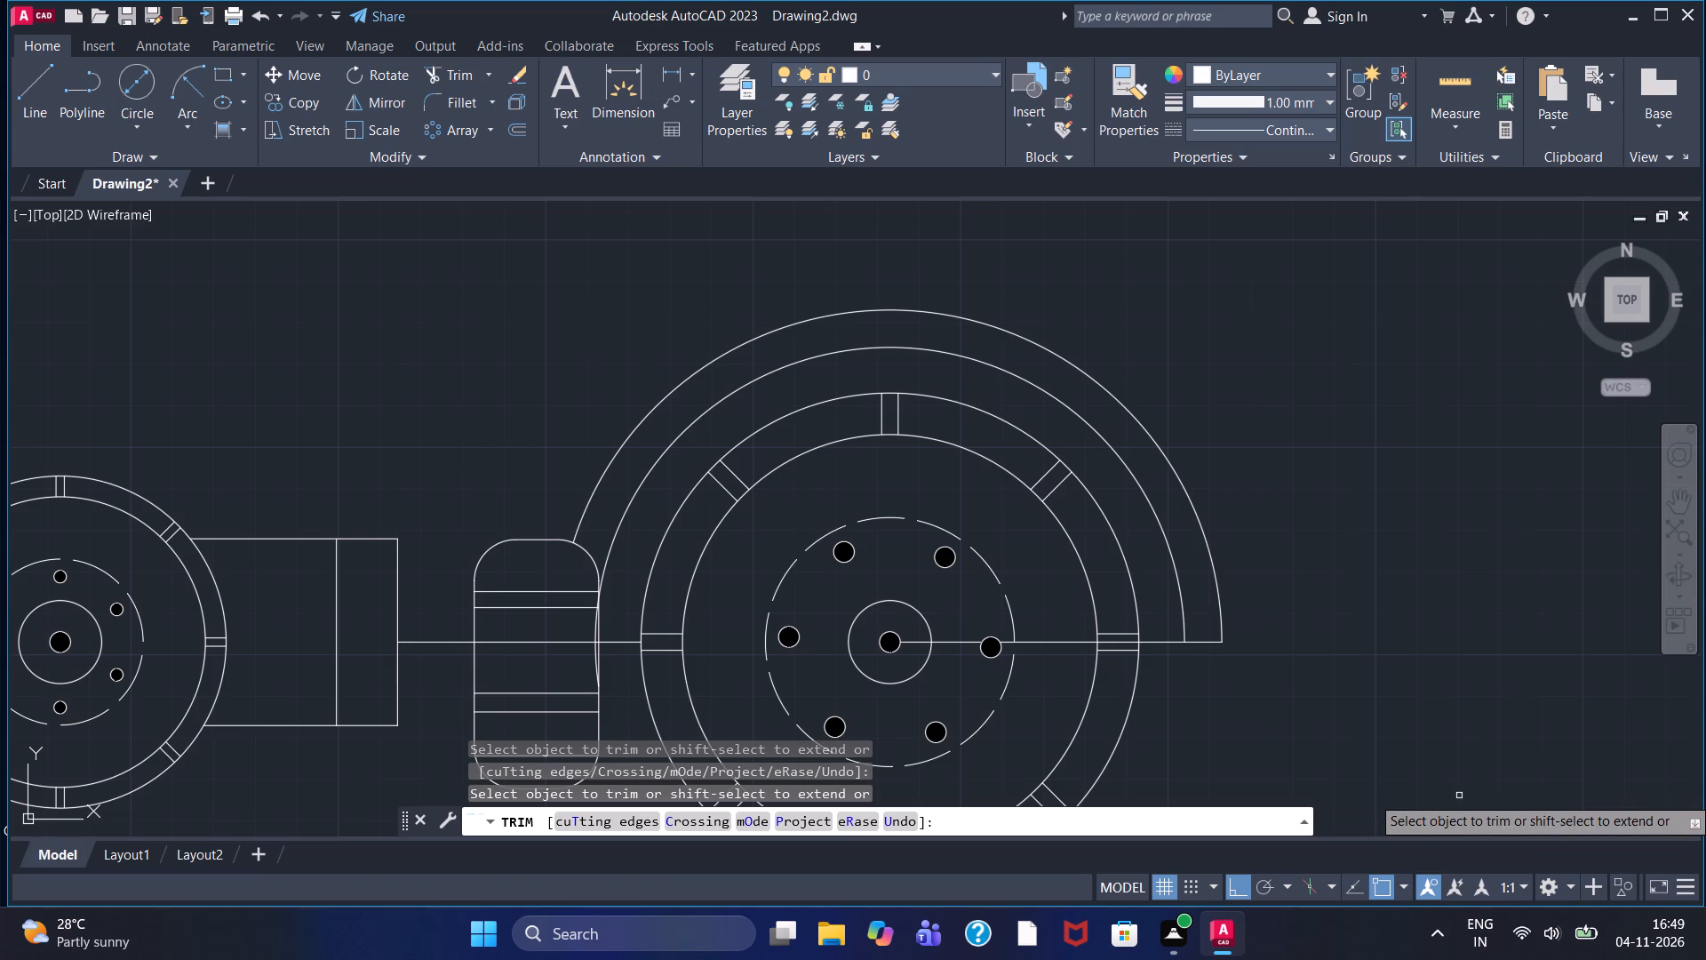
Trim away the remaining pieces of the diameter 142 circle that lie inside the rounded rectangle.
scroll(638, 595, up, 2)
scroll(554, 583, up, 2)
middle_drag(565, 596, 585, 566)
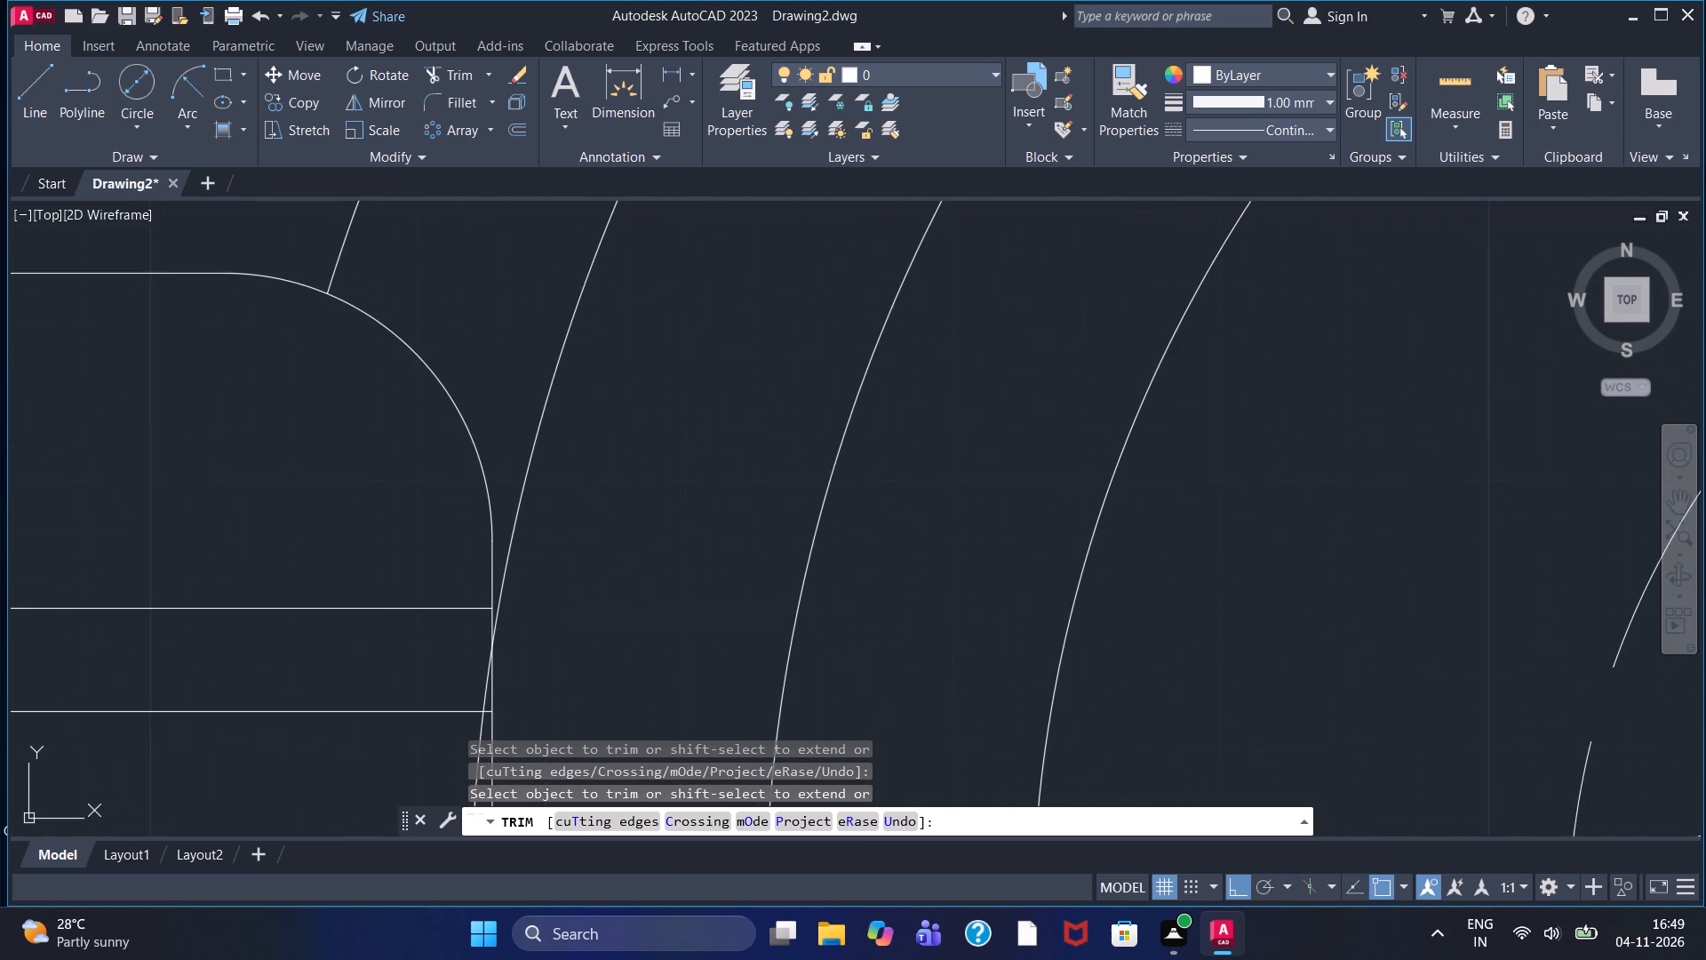
middle_drag(585, 566, 737, 319)
scroll(737, 319, down, 1)
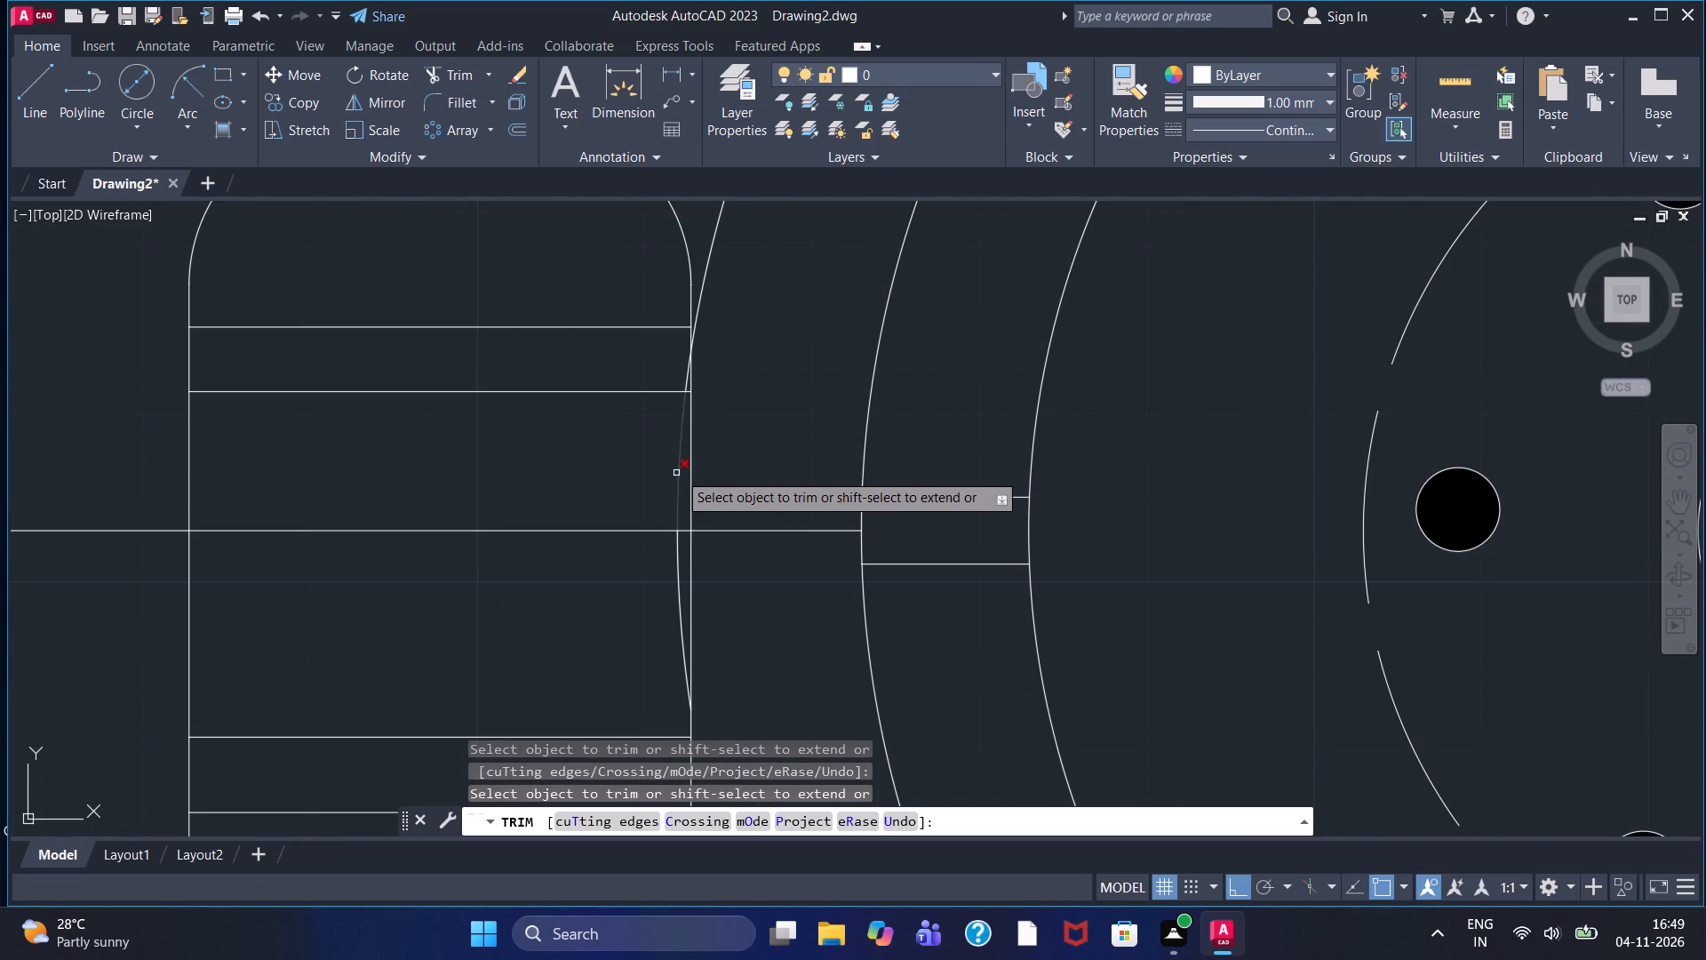
double_click(678, 472)
scroll(679, 388, up, 3)
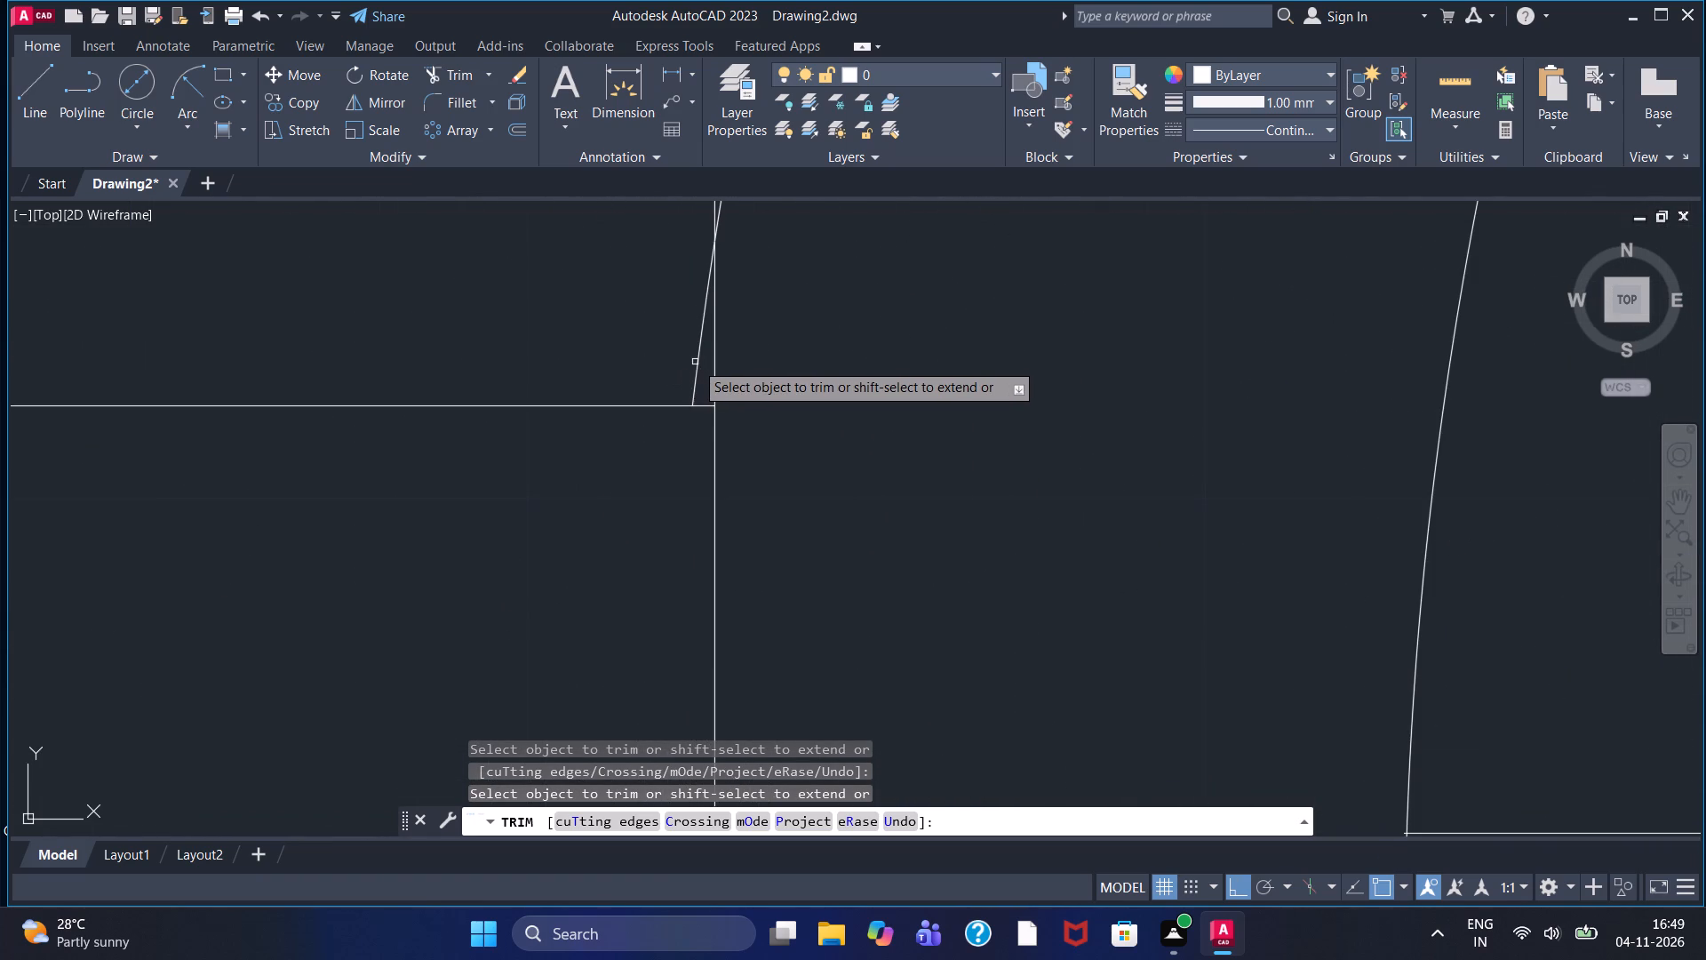
click(695, 362)
scroll(695, 362, down, 1)
scroll(656, 536, down, 1)
middle_drag(655, 536, 670, 365)
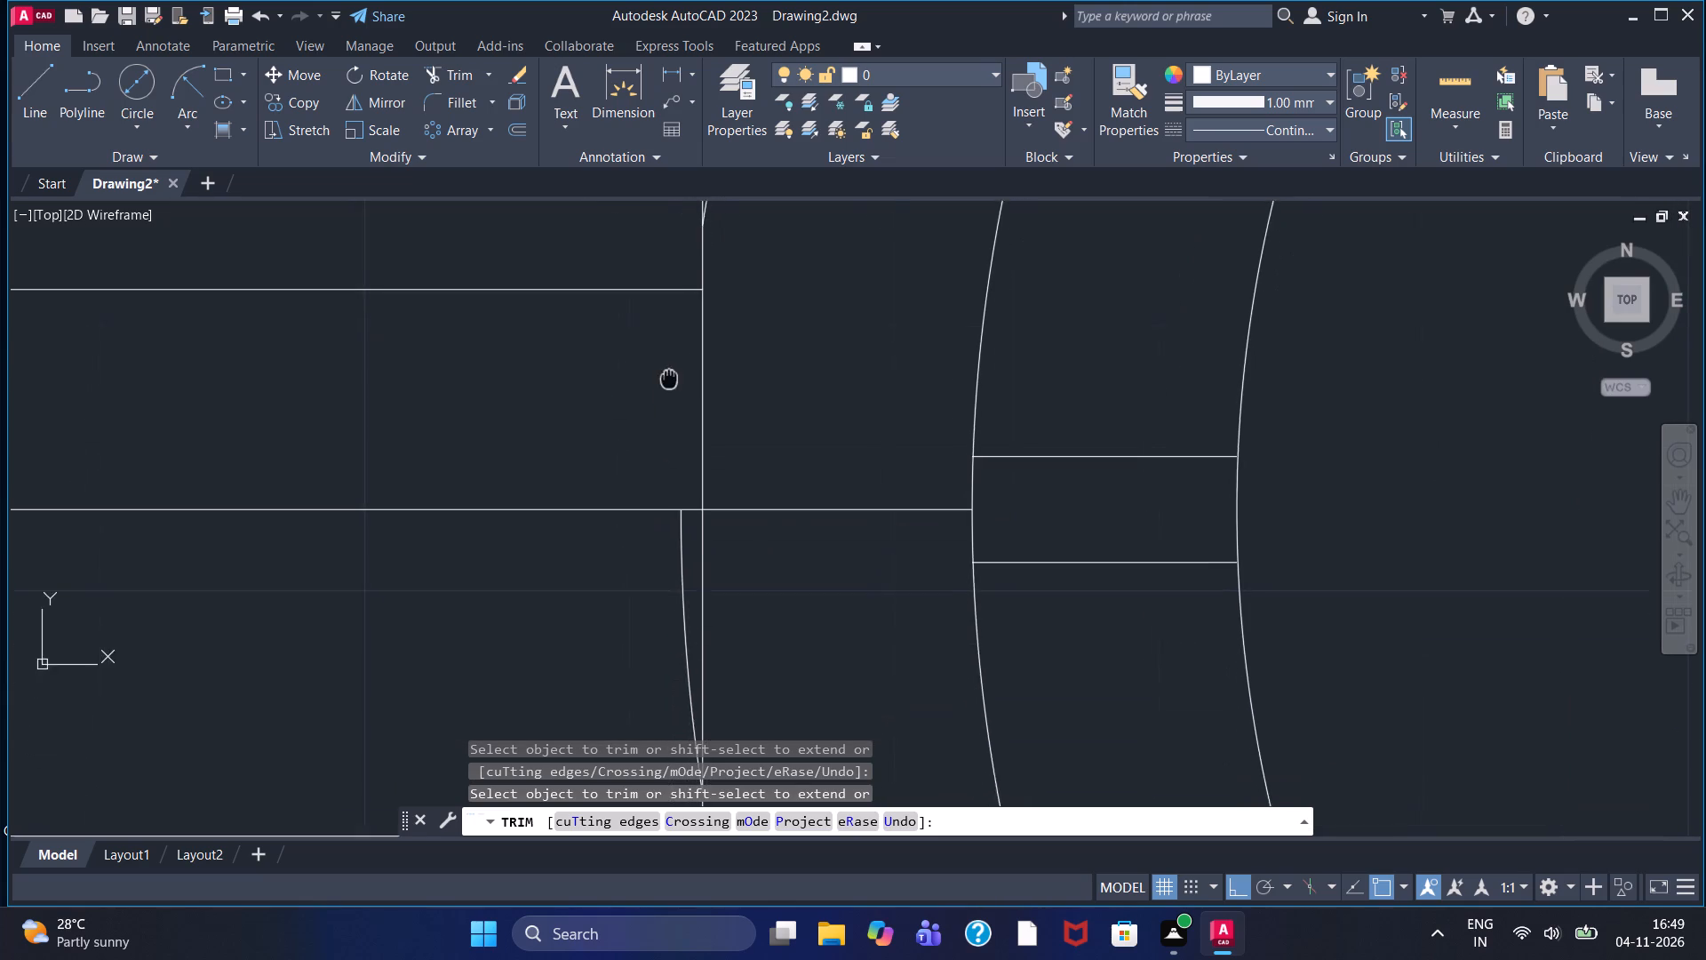
middle_drag(670, 365, 670, 353)
click(681, 514)
scroll(680, 515, down, 1)
middle_drag(680, 515, 690, 444)
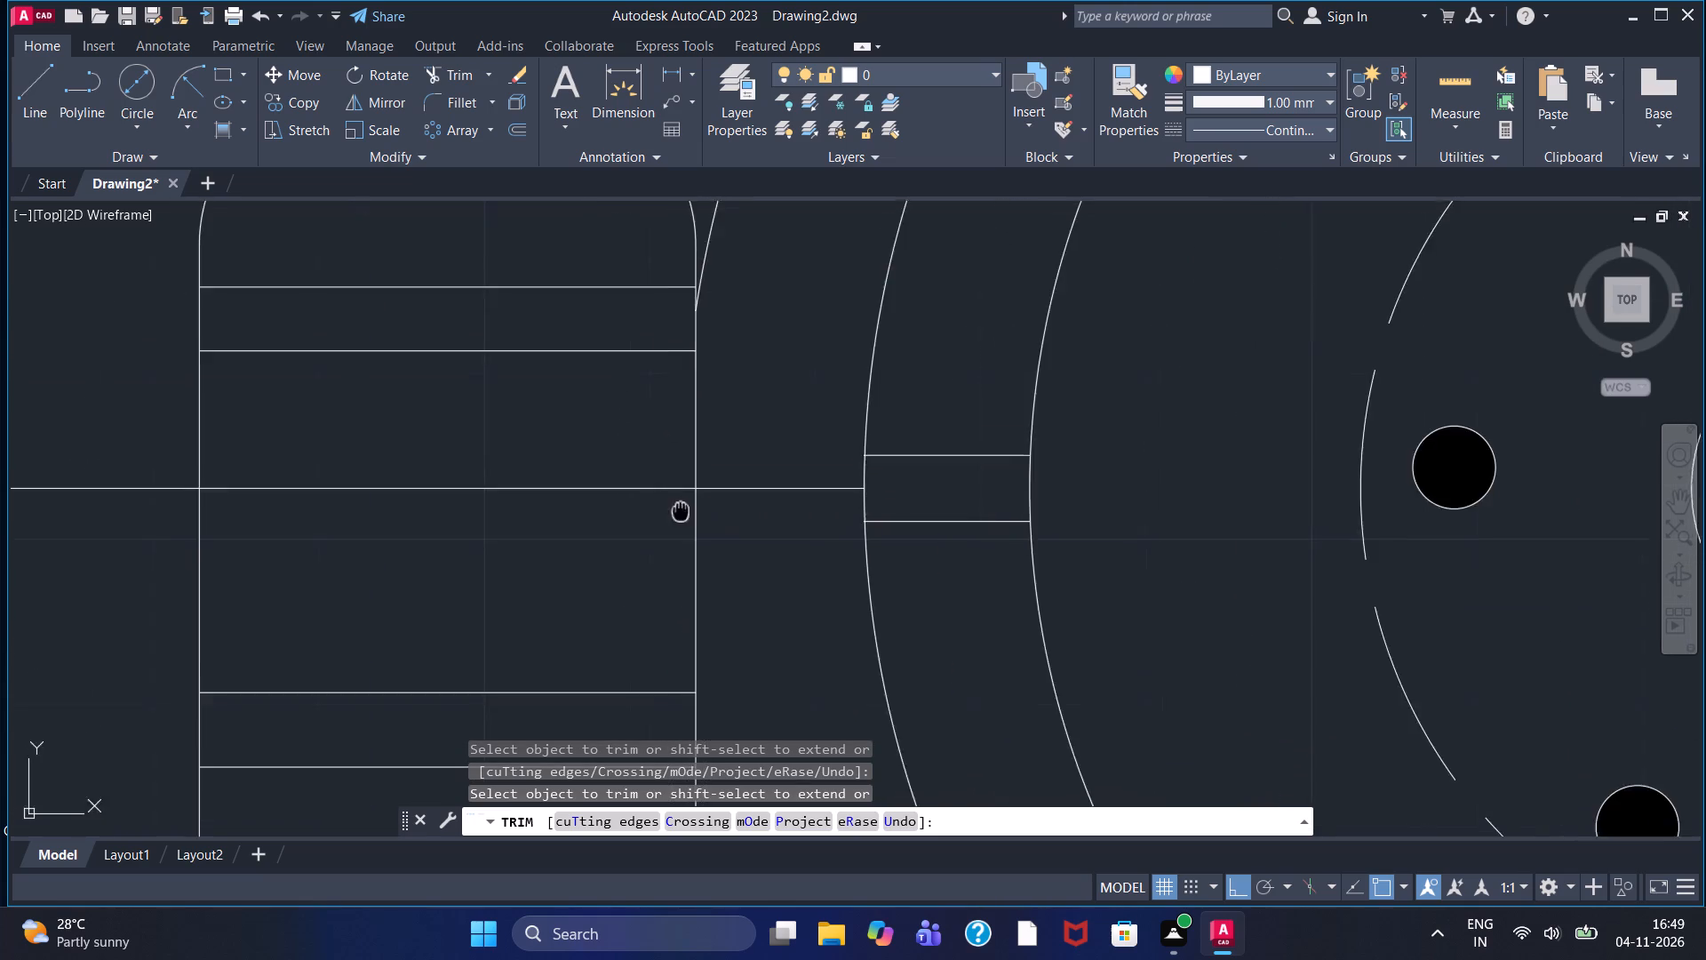
middle_drag(690, 444, 697, 361)
scroll(692, 373, down, 2)
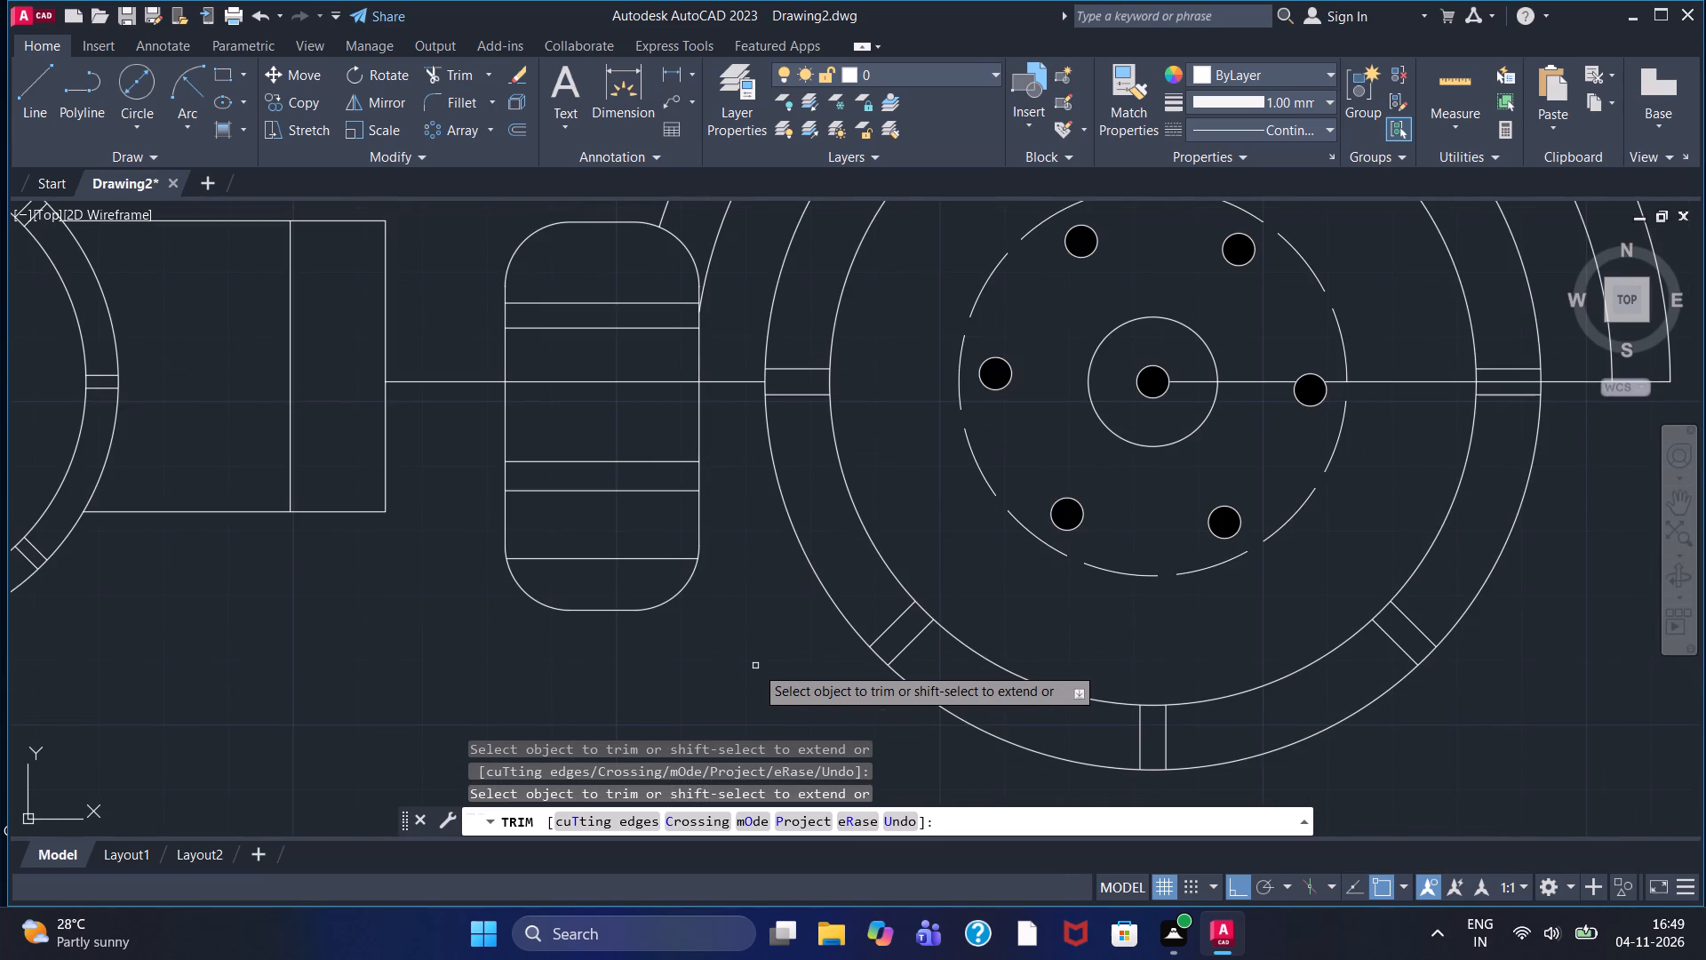
scroll(785, 619, down, 1)
middle_drag(778, 638, 733, 731)
key(Escape)
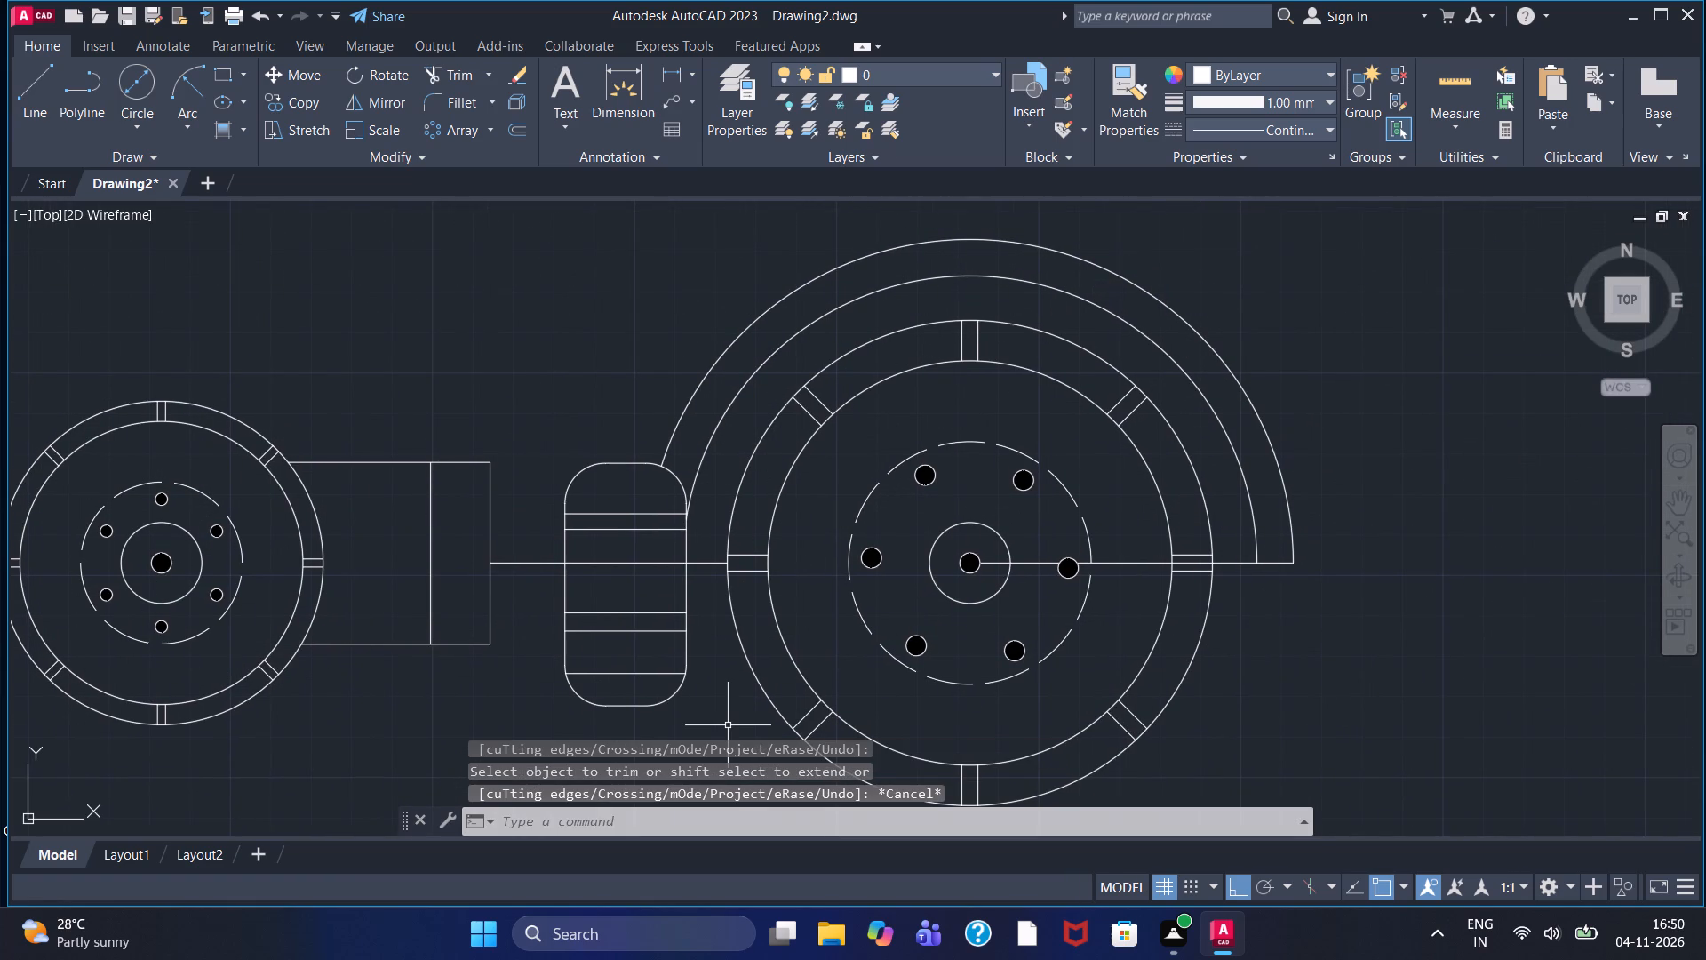
With Ortho turned off, draw a short slanted line joining the two outer arcs on the left, above the rounded rectangle.
key(F8)
click(37, 105)
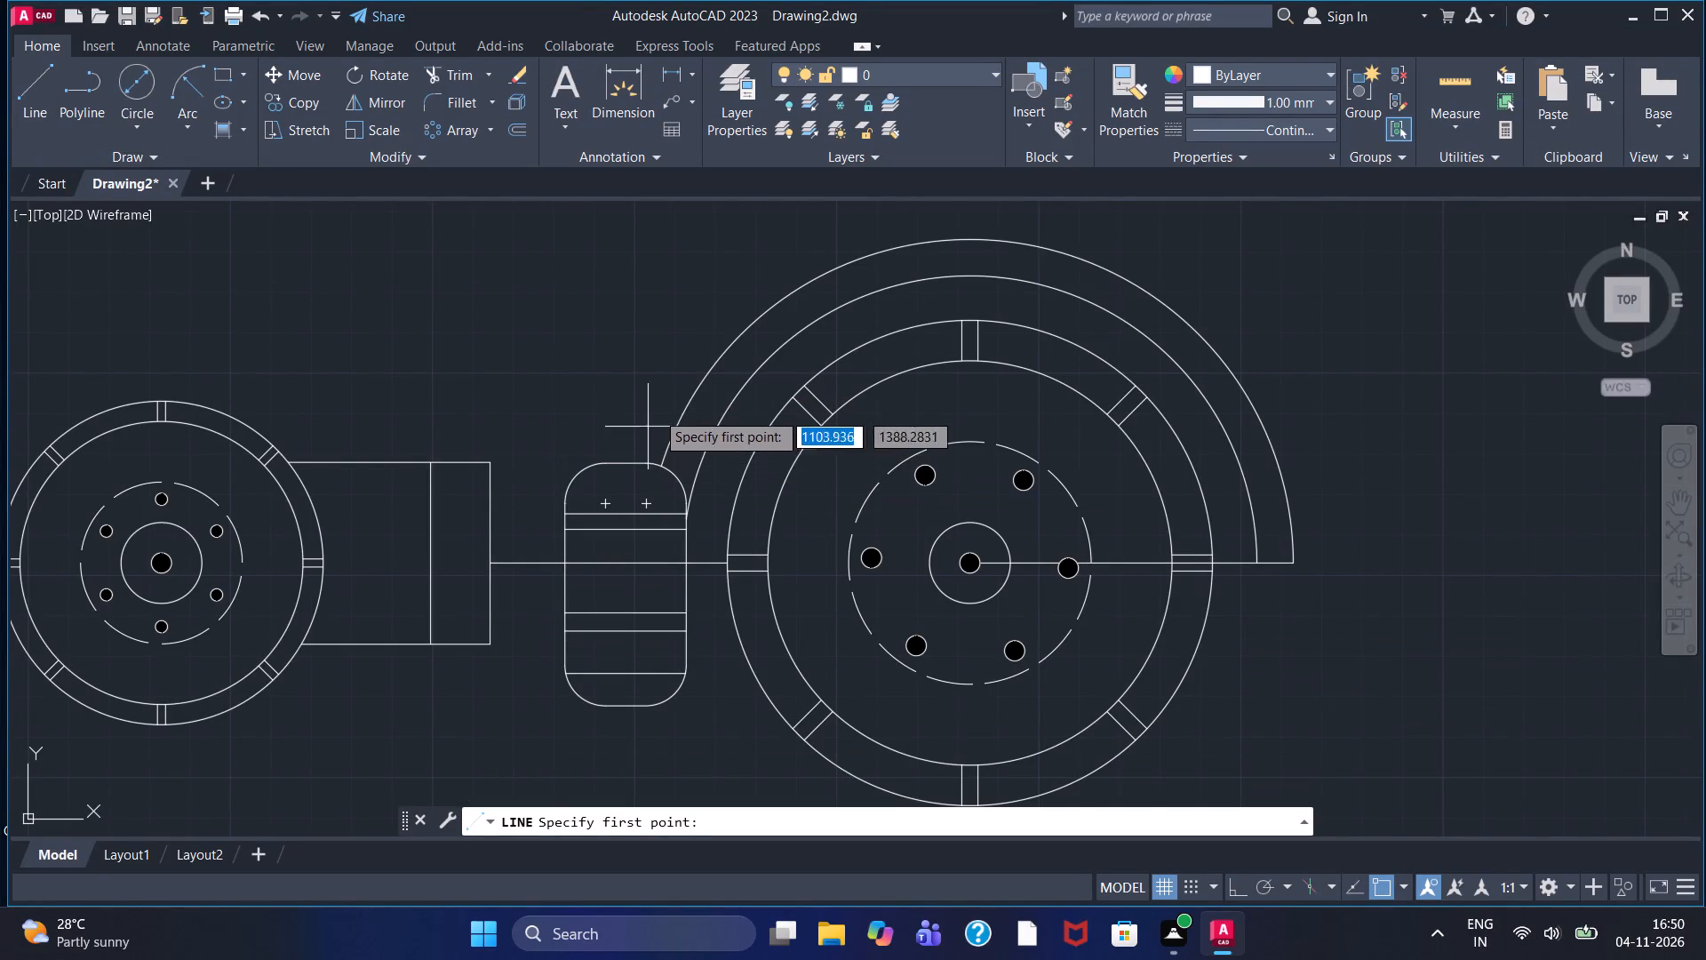
double_click(693, 395)
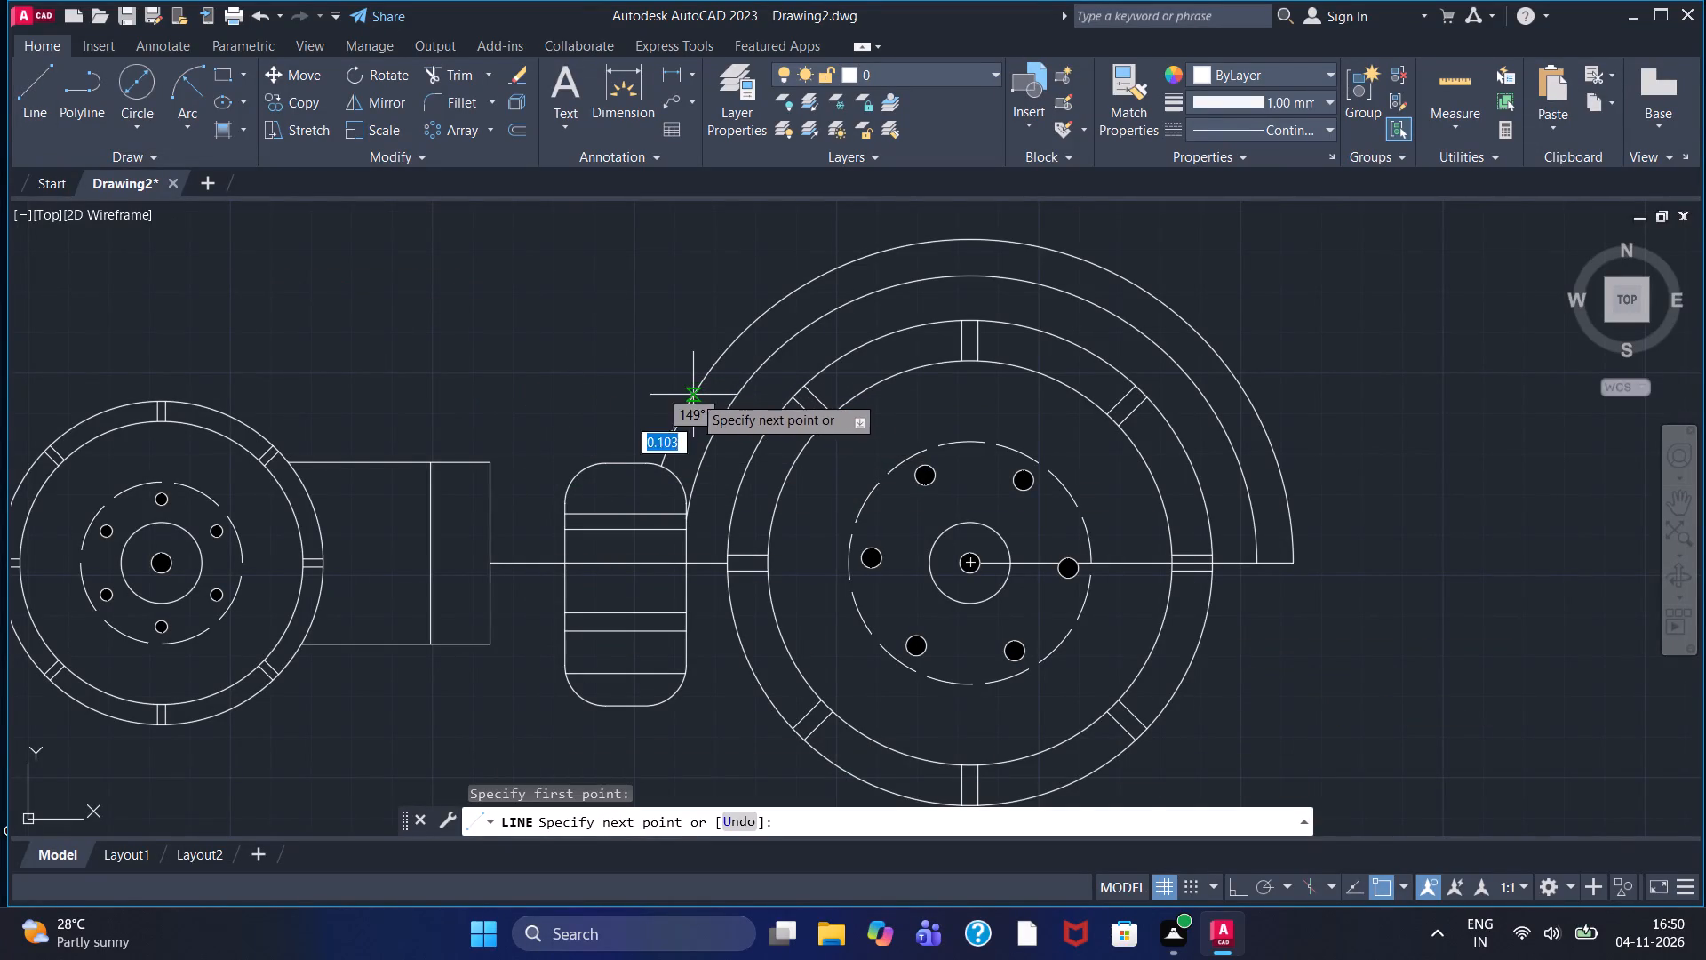
double_click(713, 431)
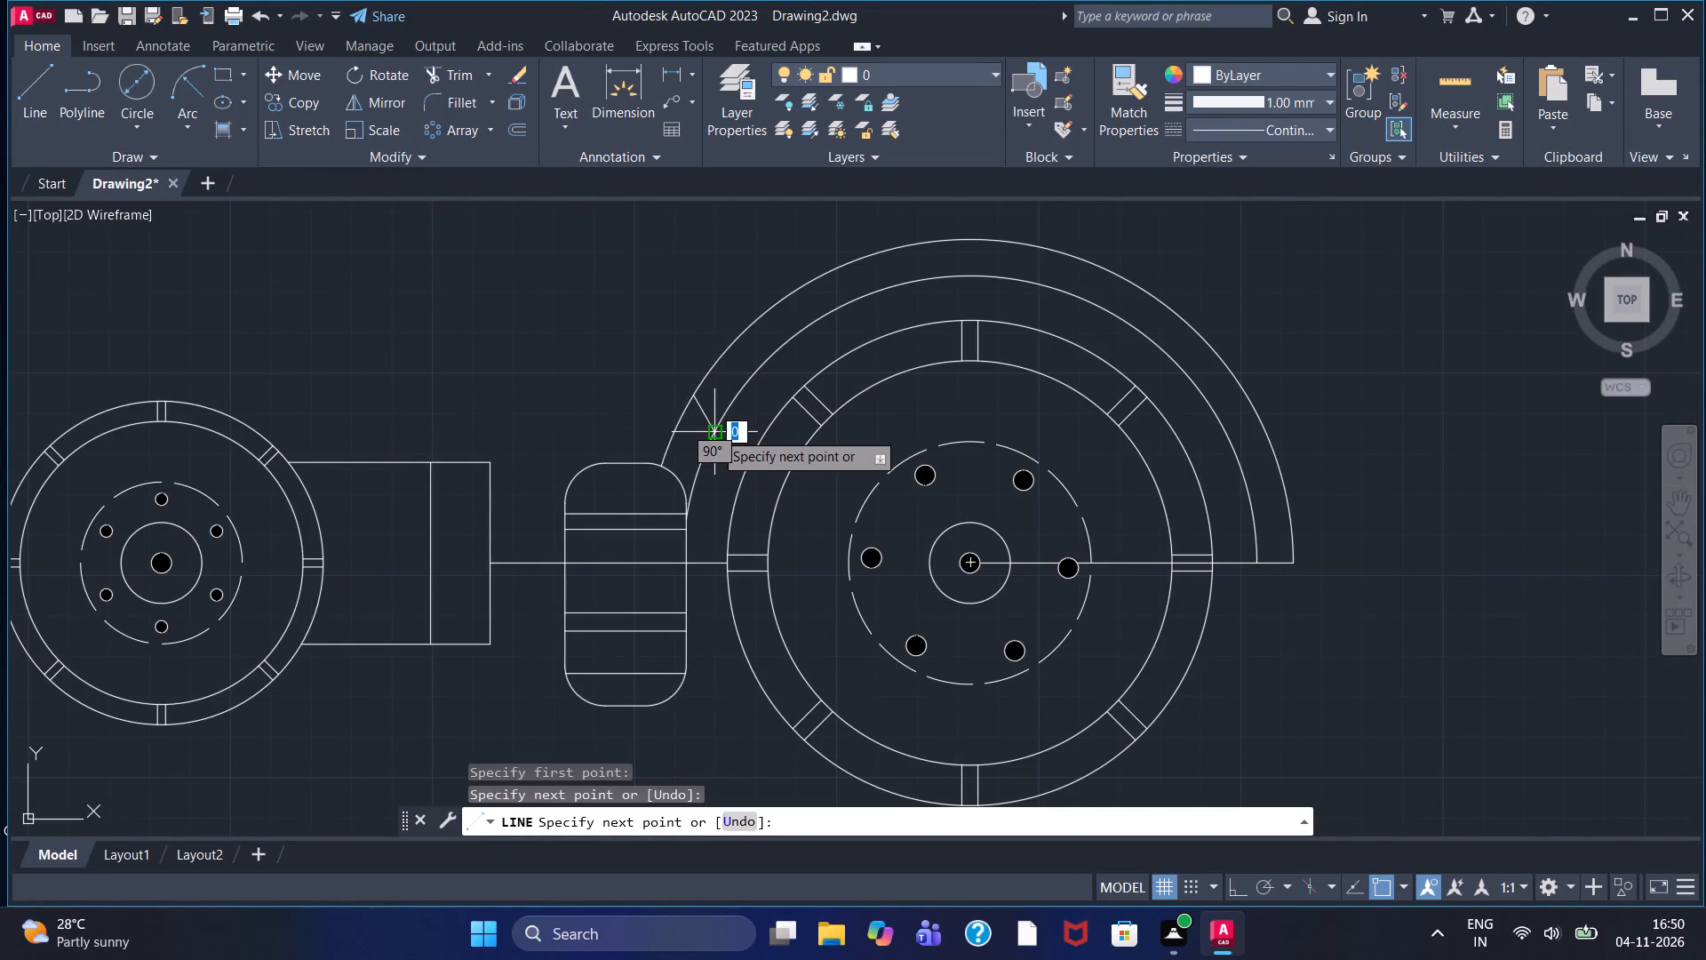
key(Escape)
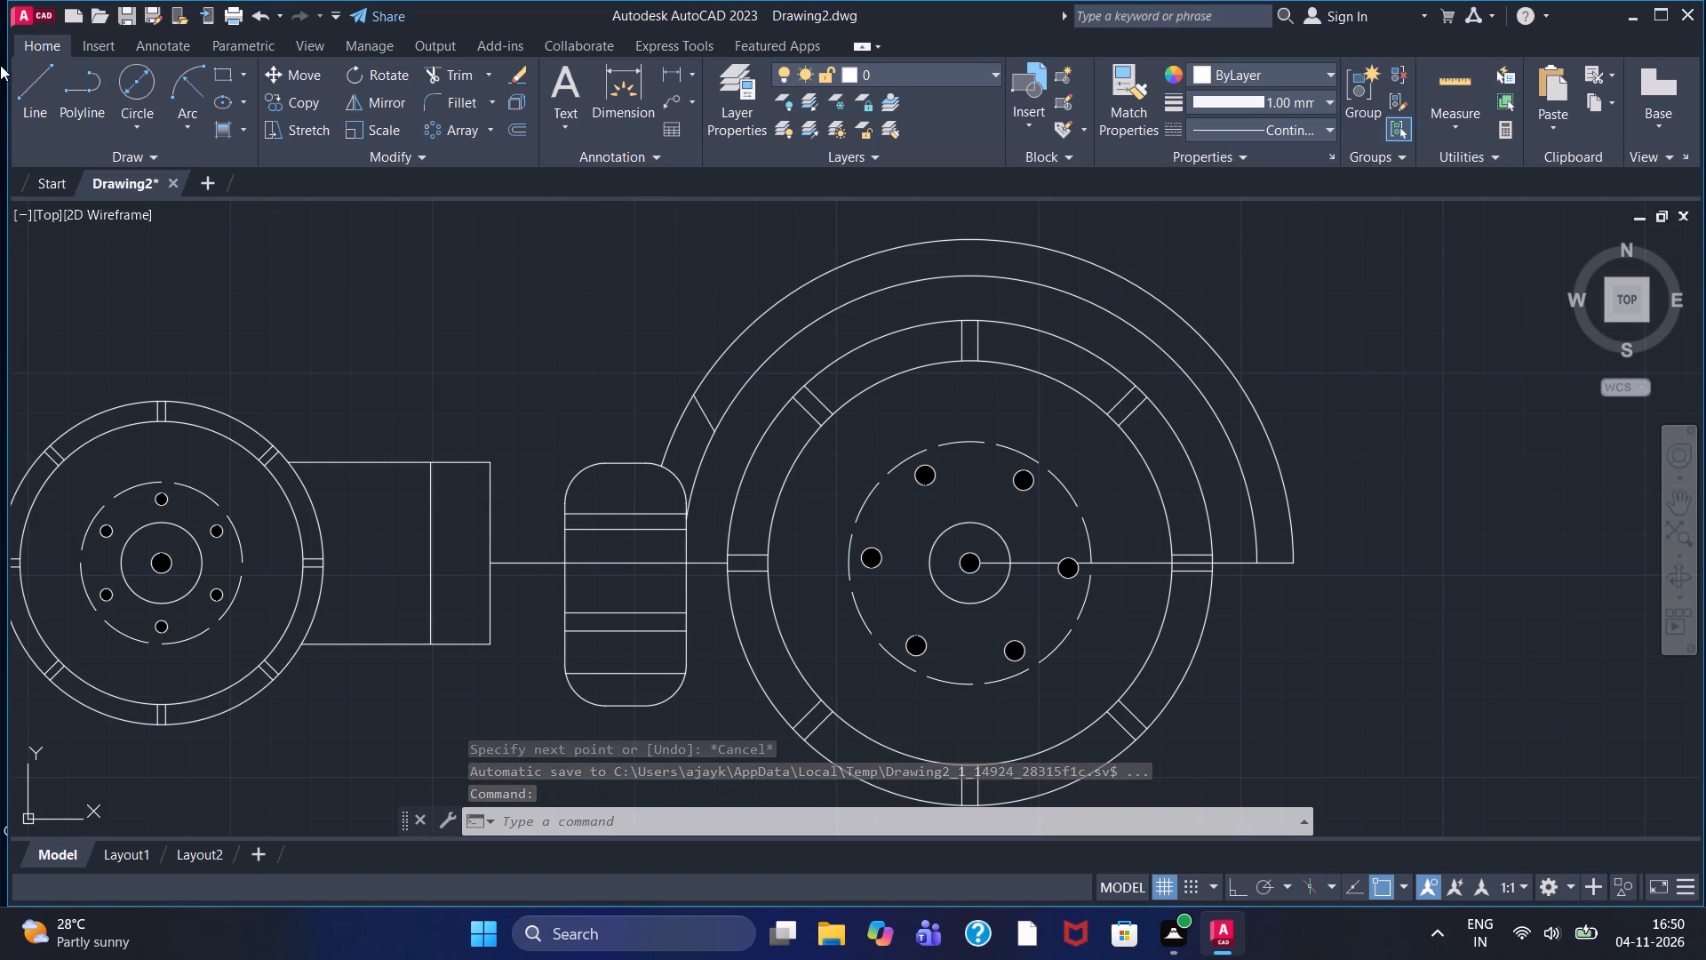
Draw a matching slanted line about 12 long between the two outer arcs on the right side of the large ring.
double_click(30, 94)
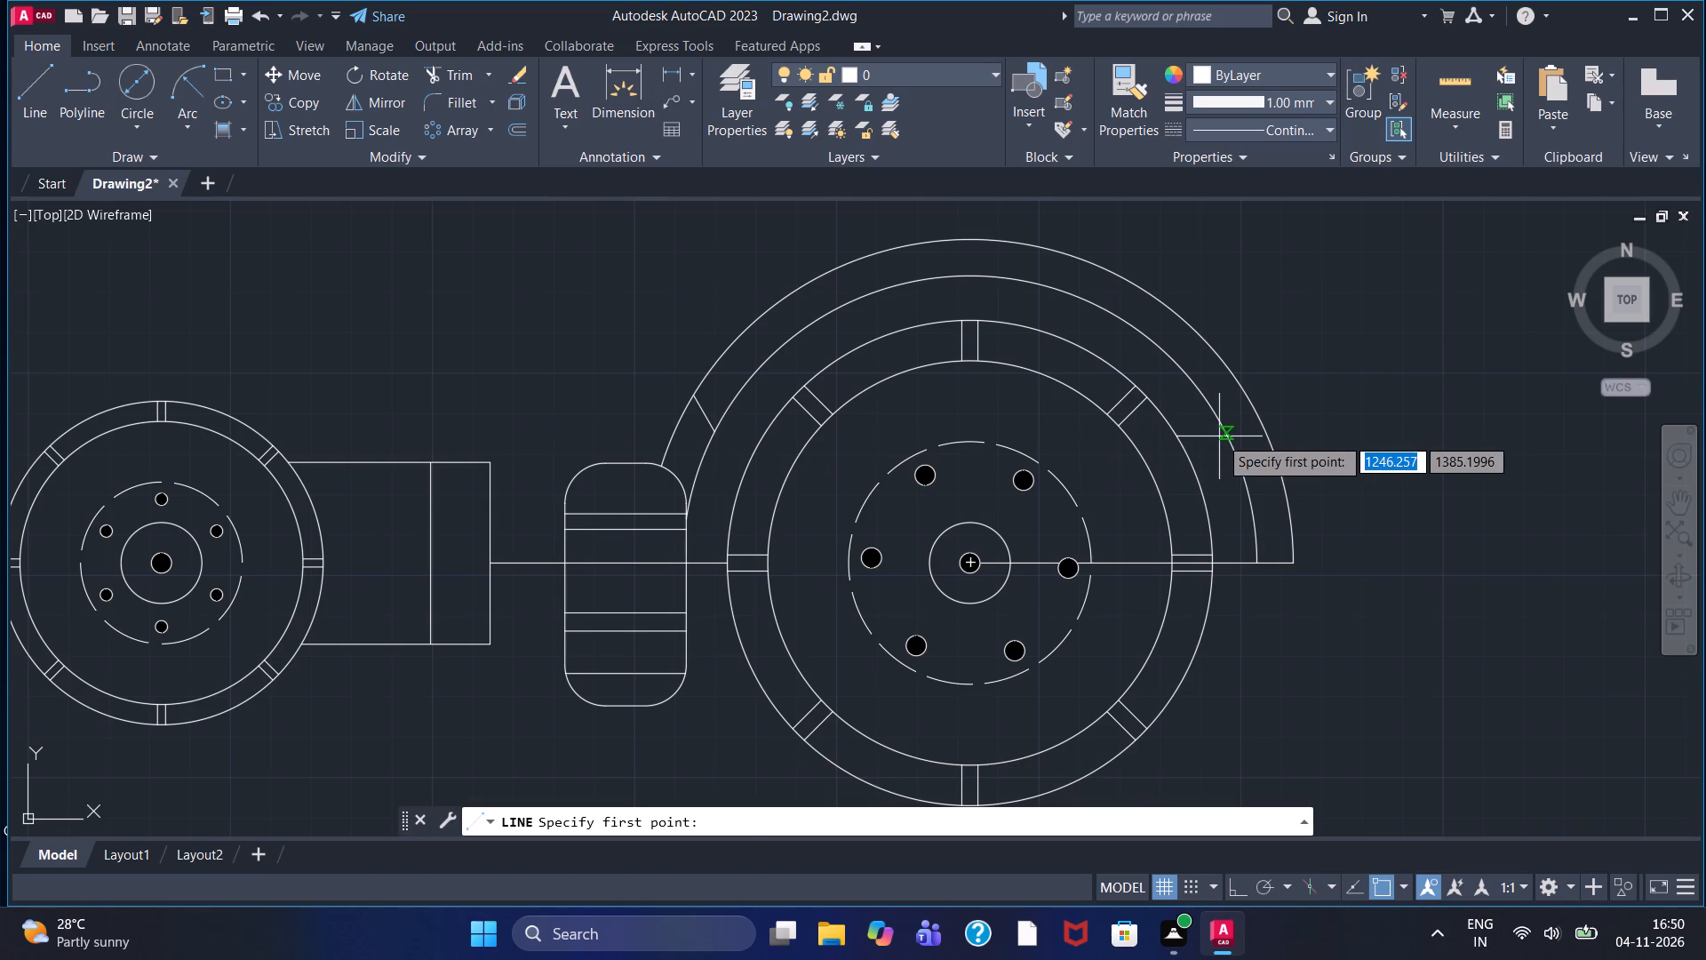
double_click(1219, 437)
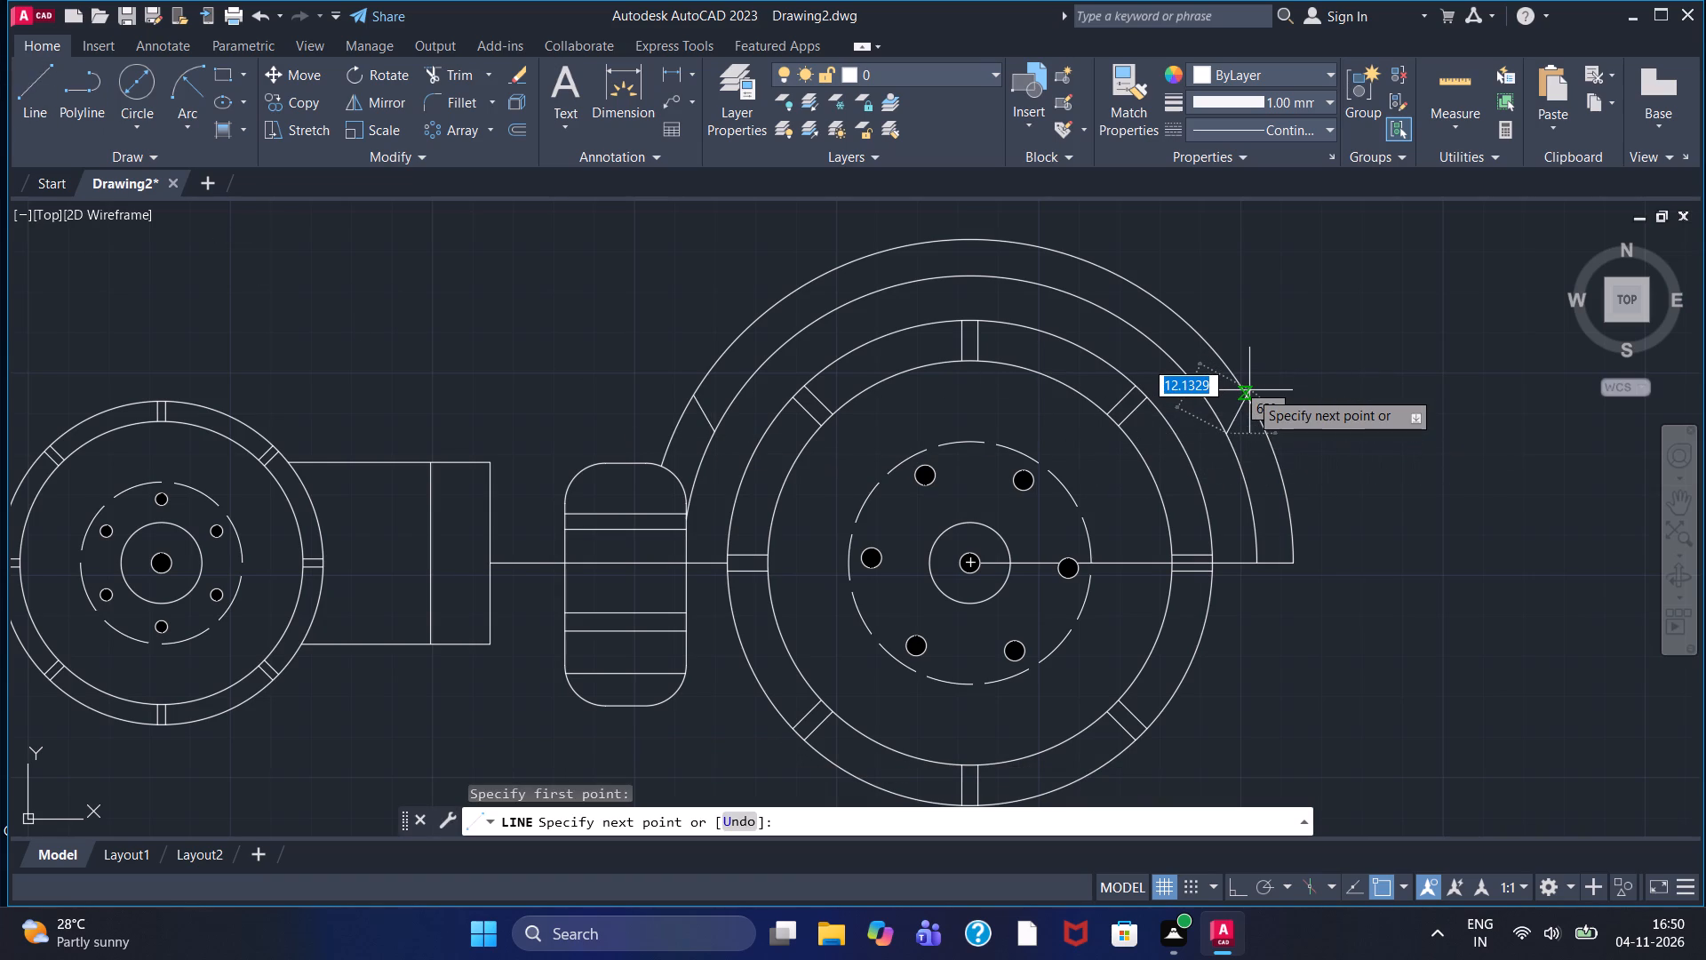
triple_click(1249, 390)
key(Escape)
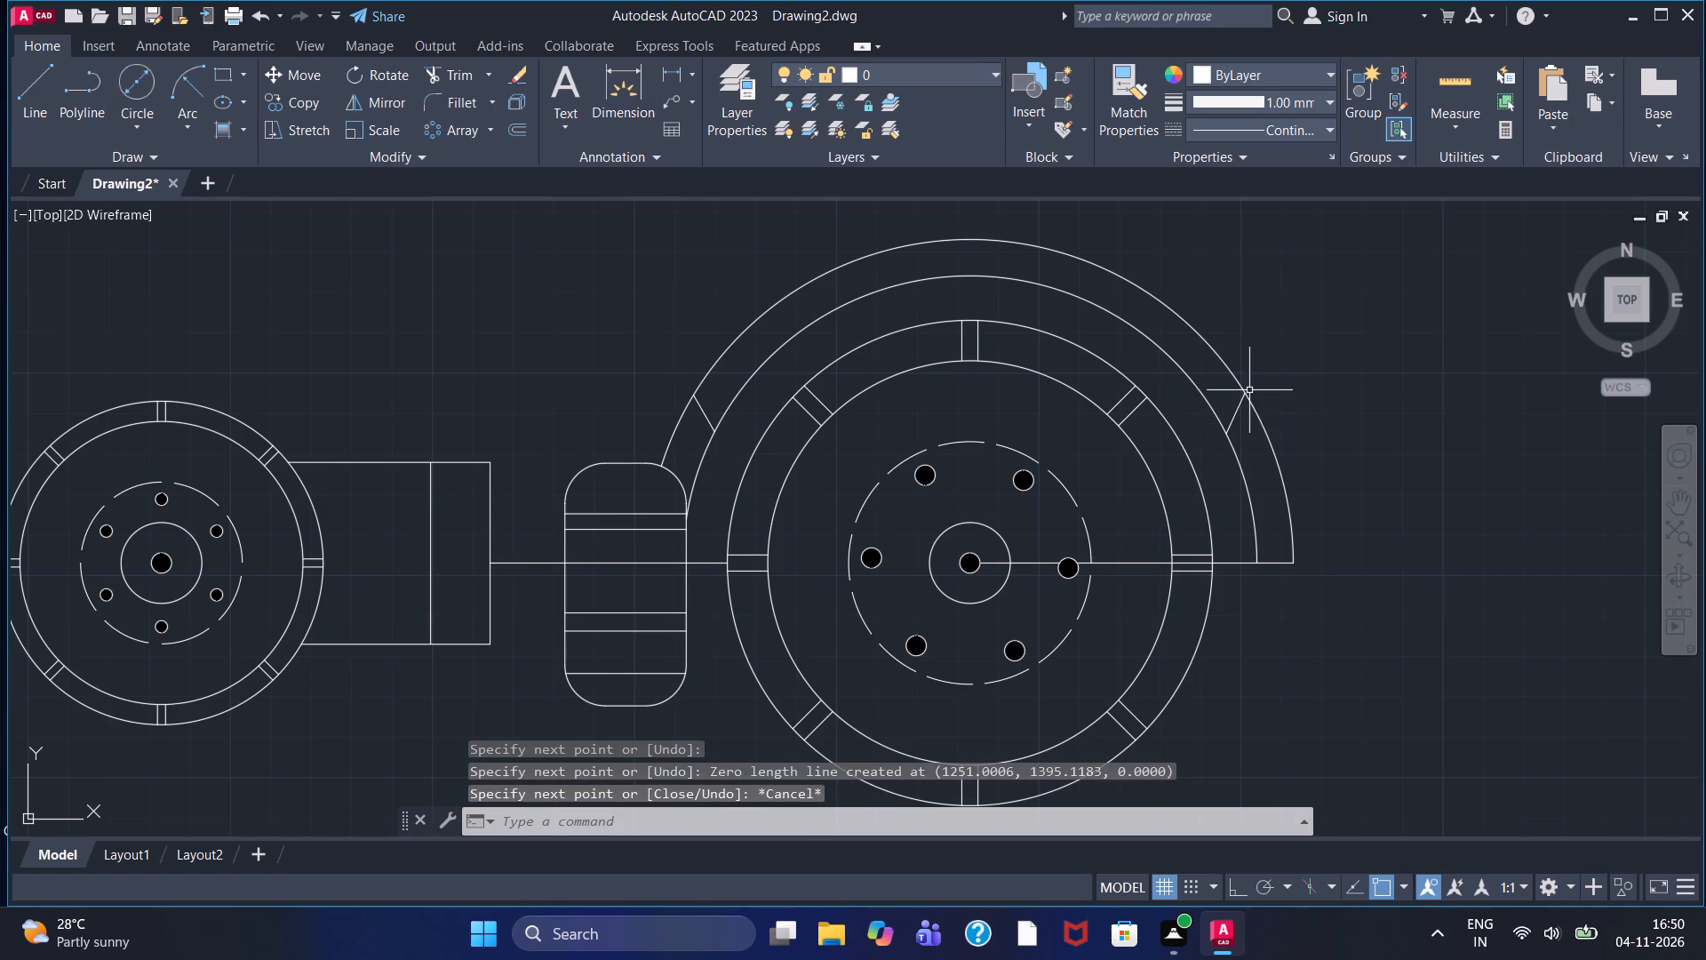
Trim both outer arcs below the two slanted lines, leaving a closed curved band above the large ring.
click(455, 68)
double_click(682, 419)
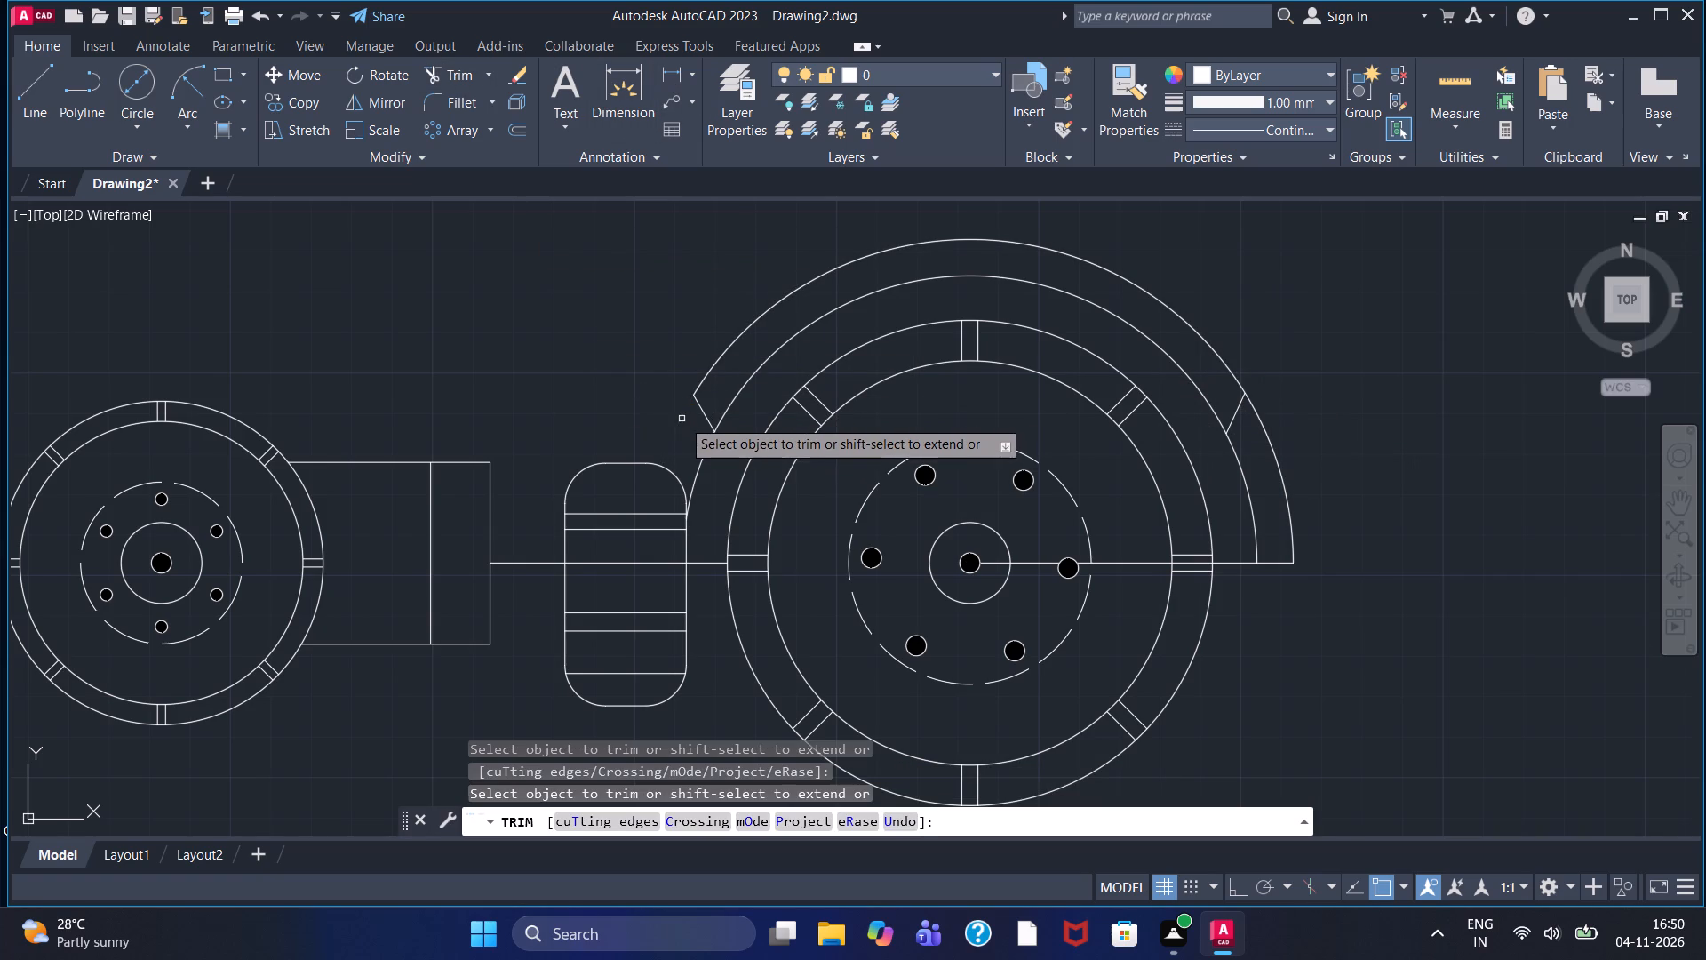
click(706, 446)
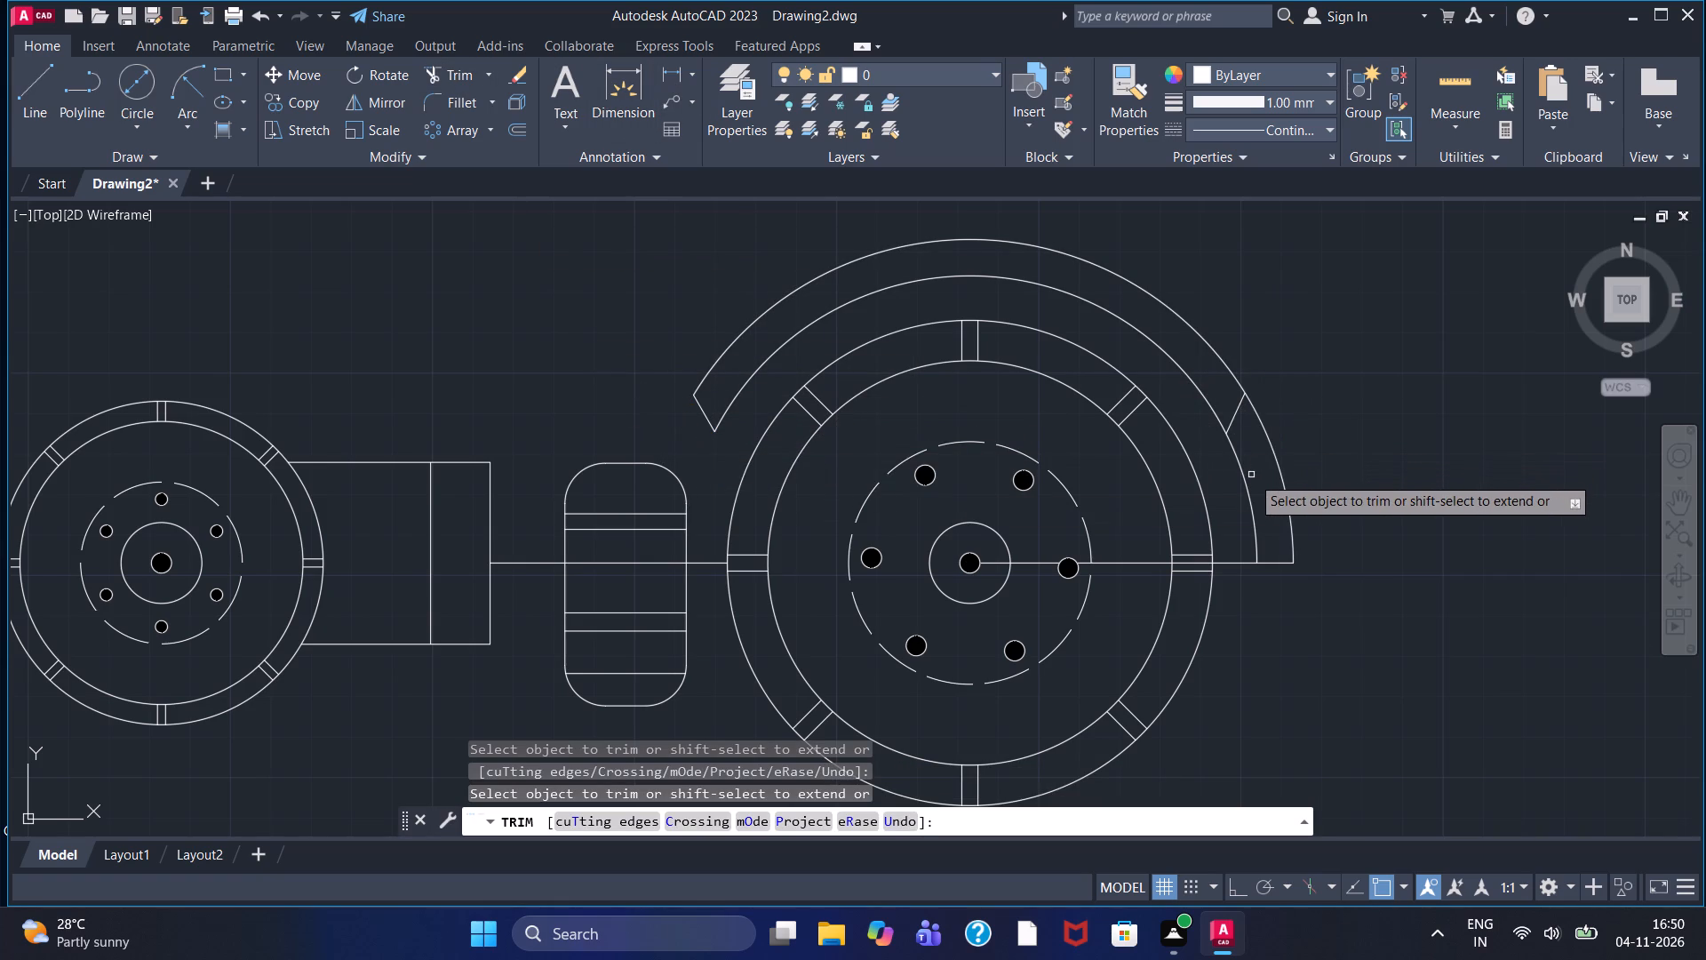
double_click(1248, 479)
click(1280, 461)
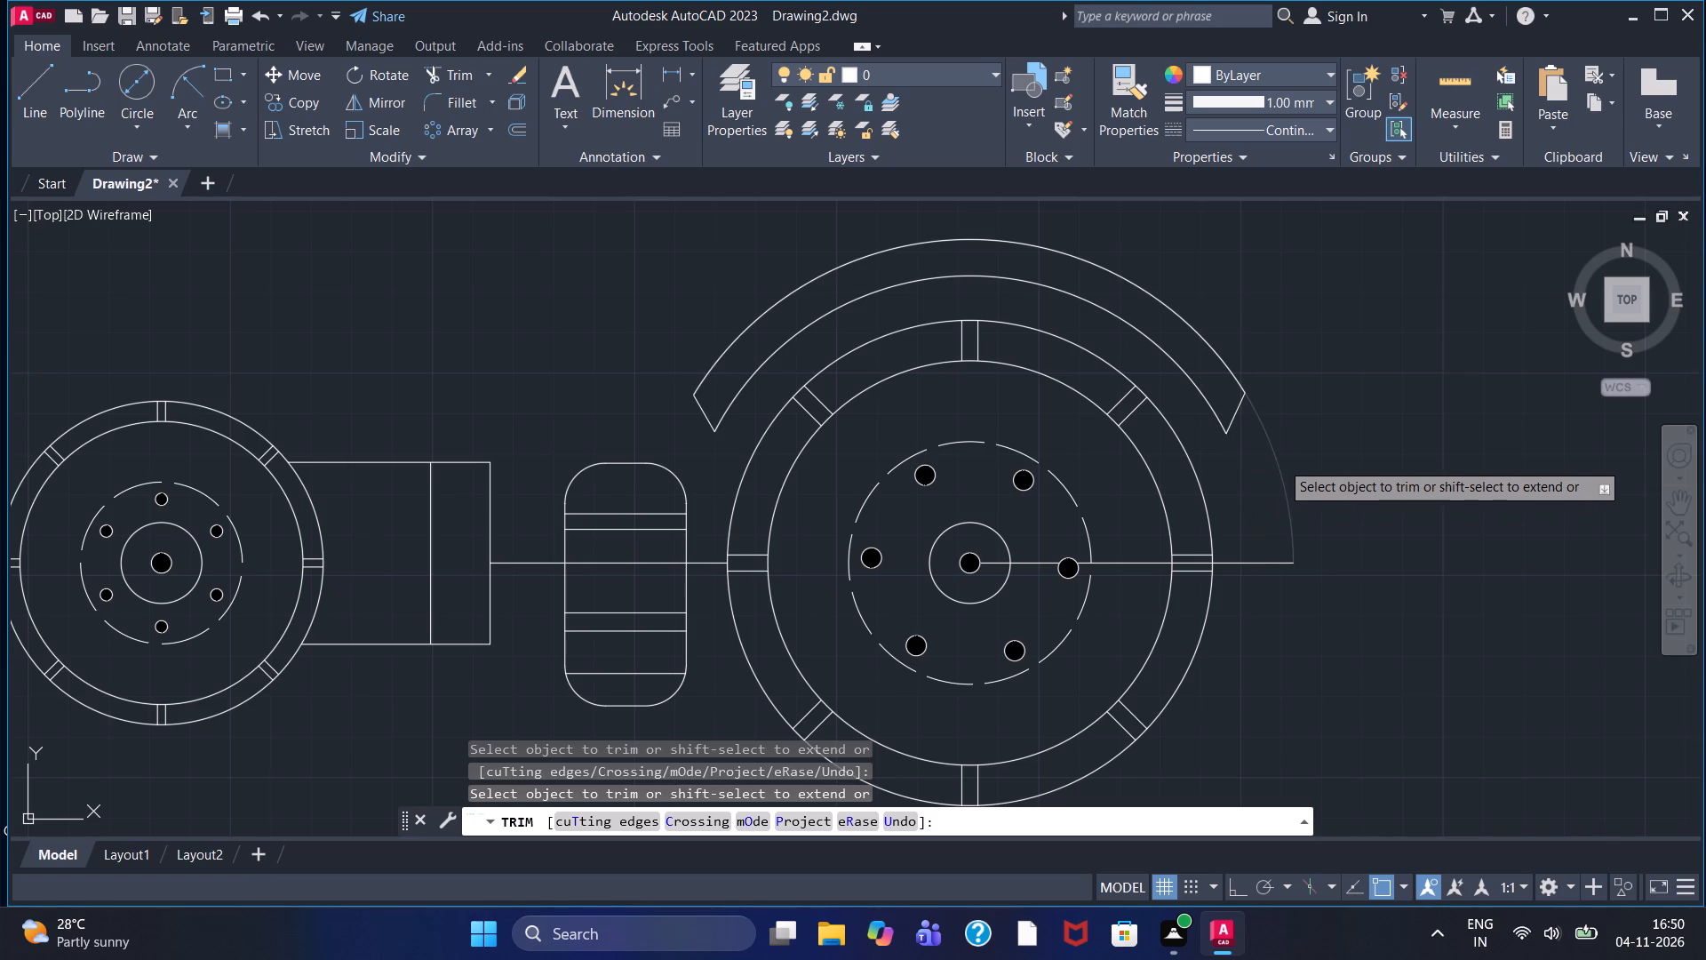
Trim away every segment of the horizontal line running from the large ring's centre to the former outer circle.
click(1264, 563)
scroll(1225, 564, up, 2)
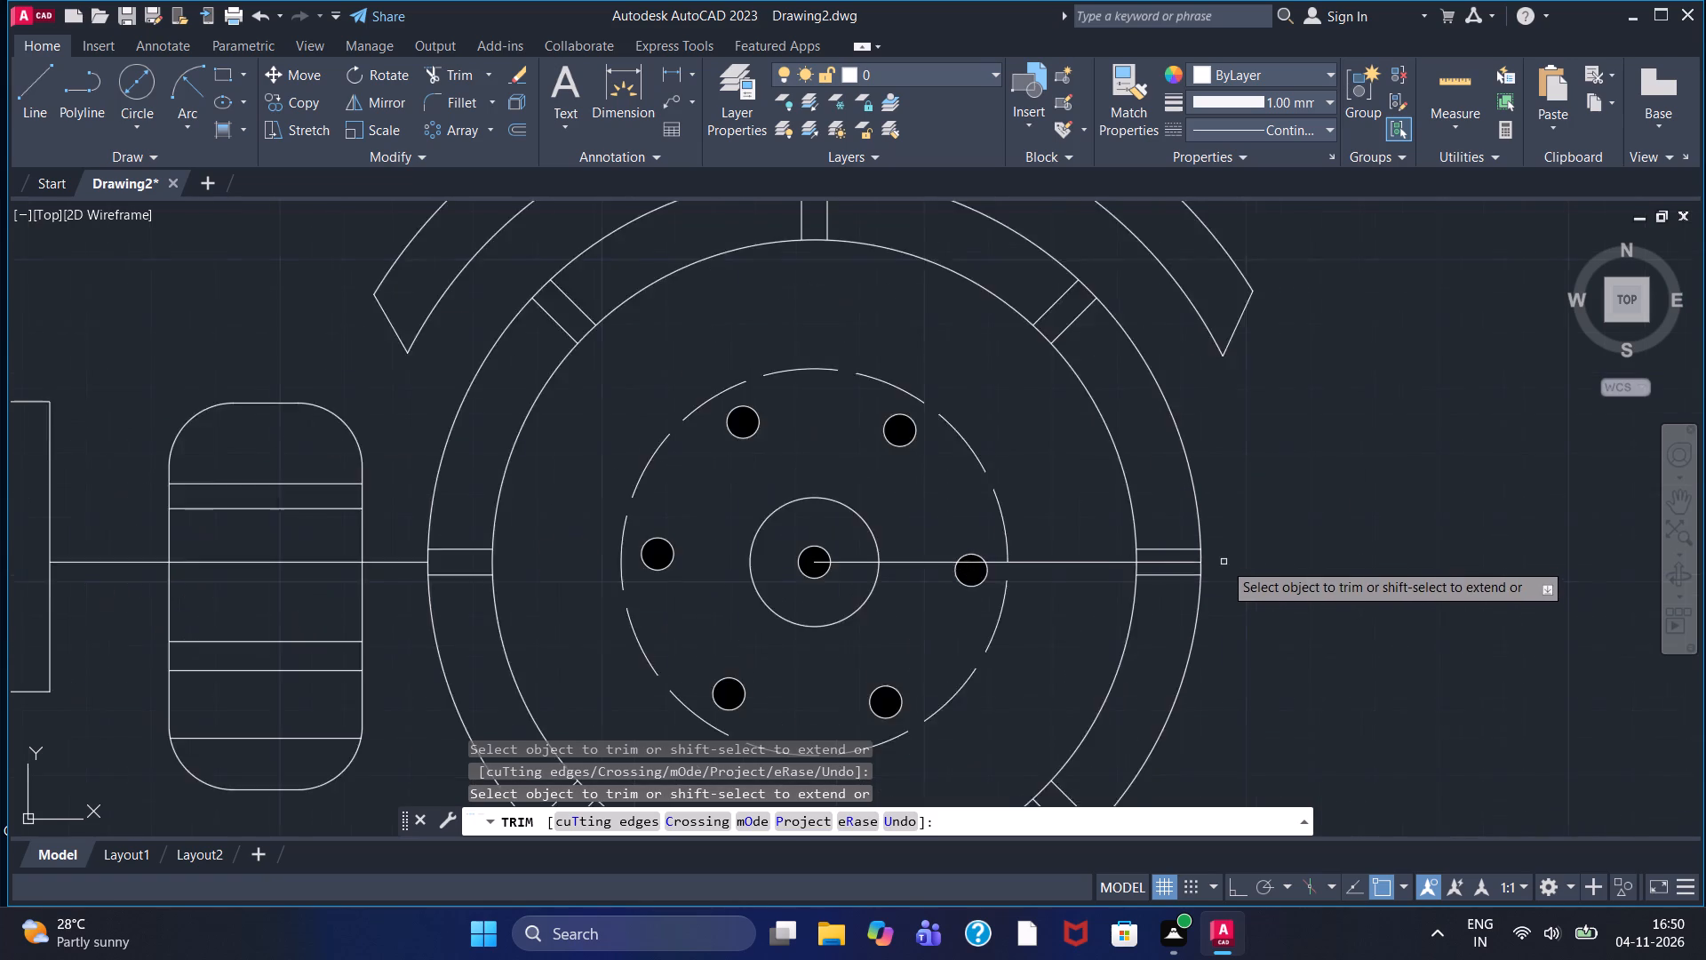
click(1167, 561)
double_click(1057, 561)
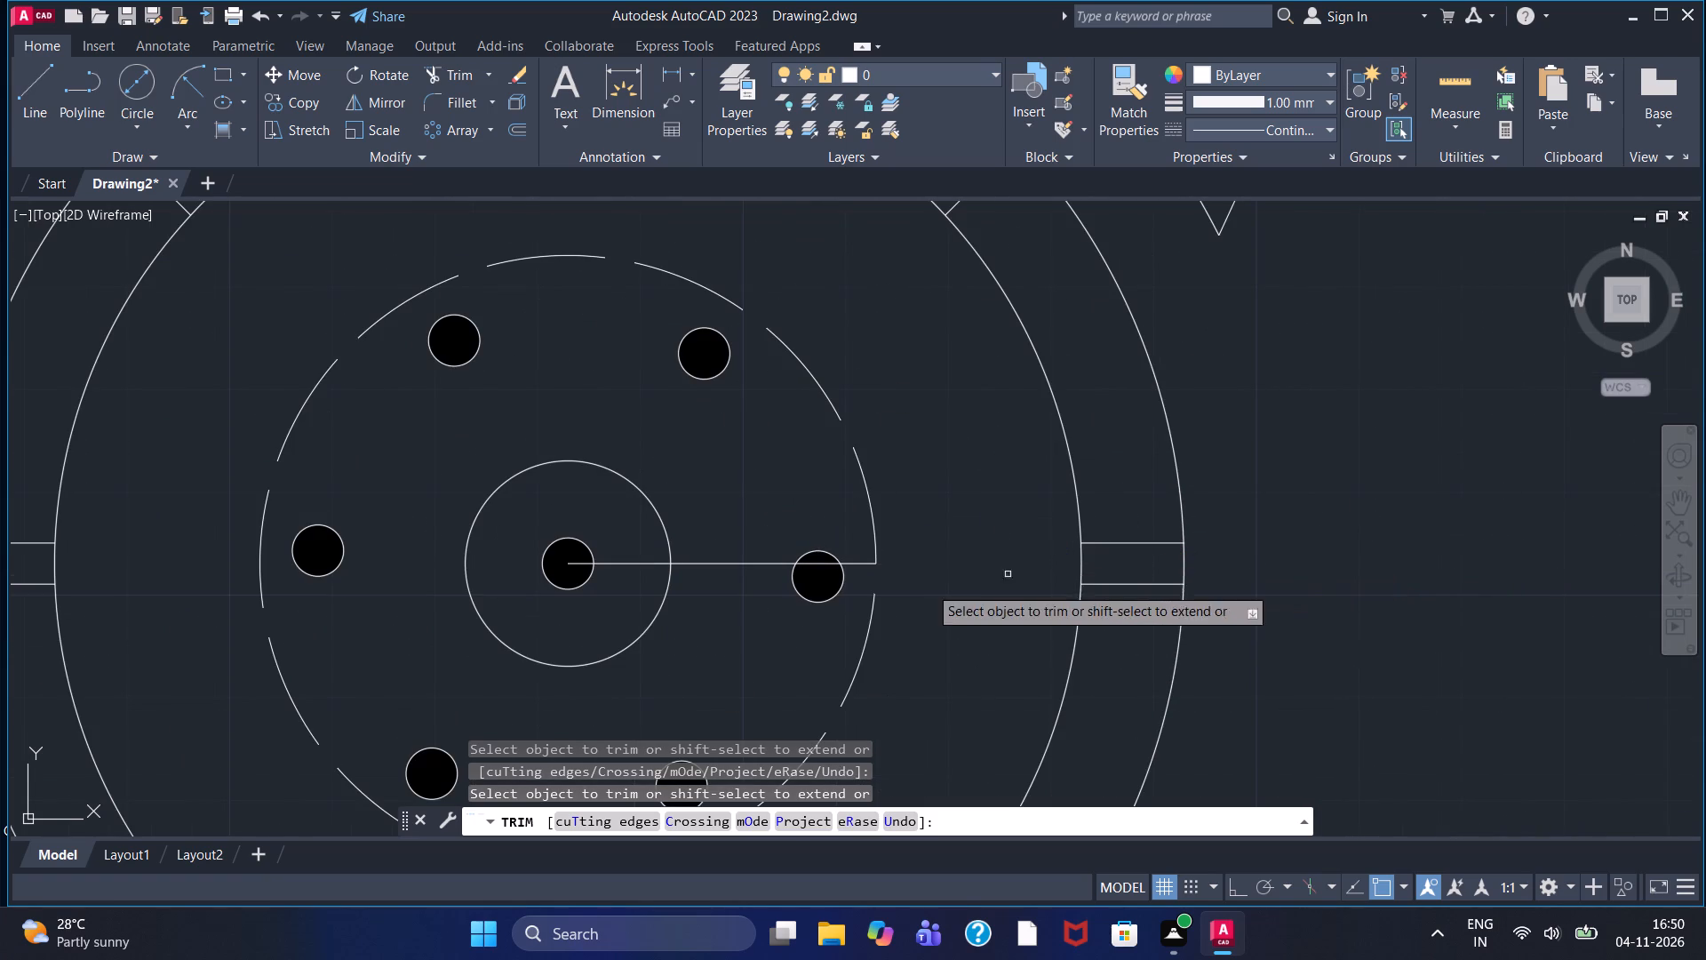
click(850, 563)
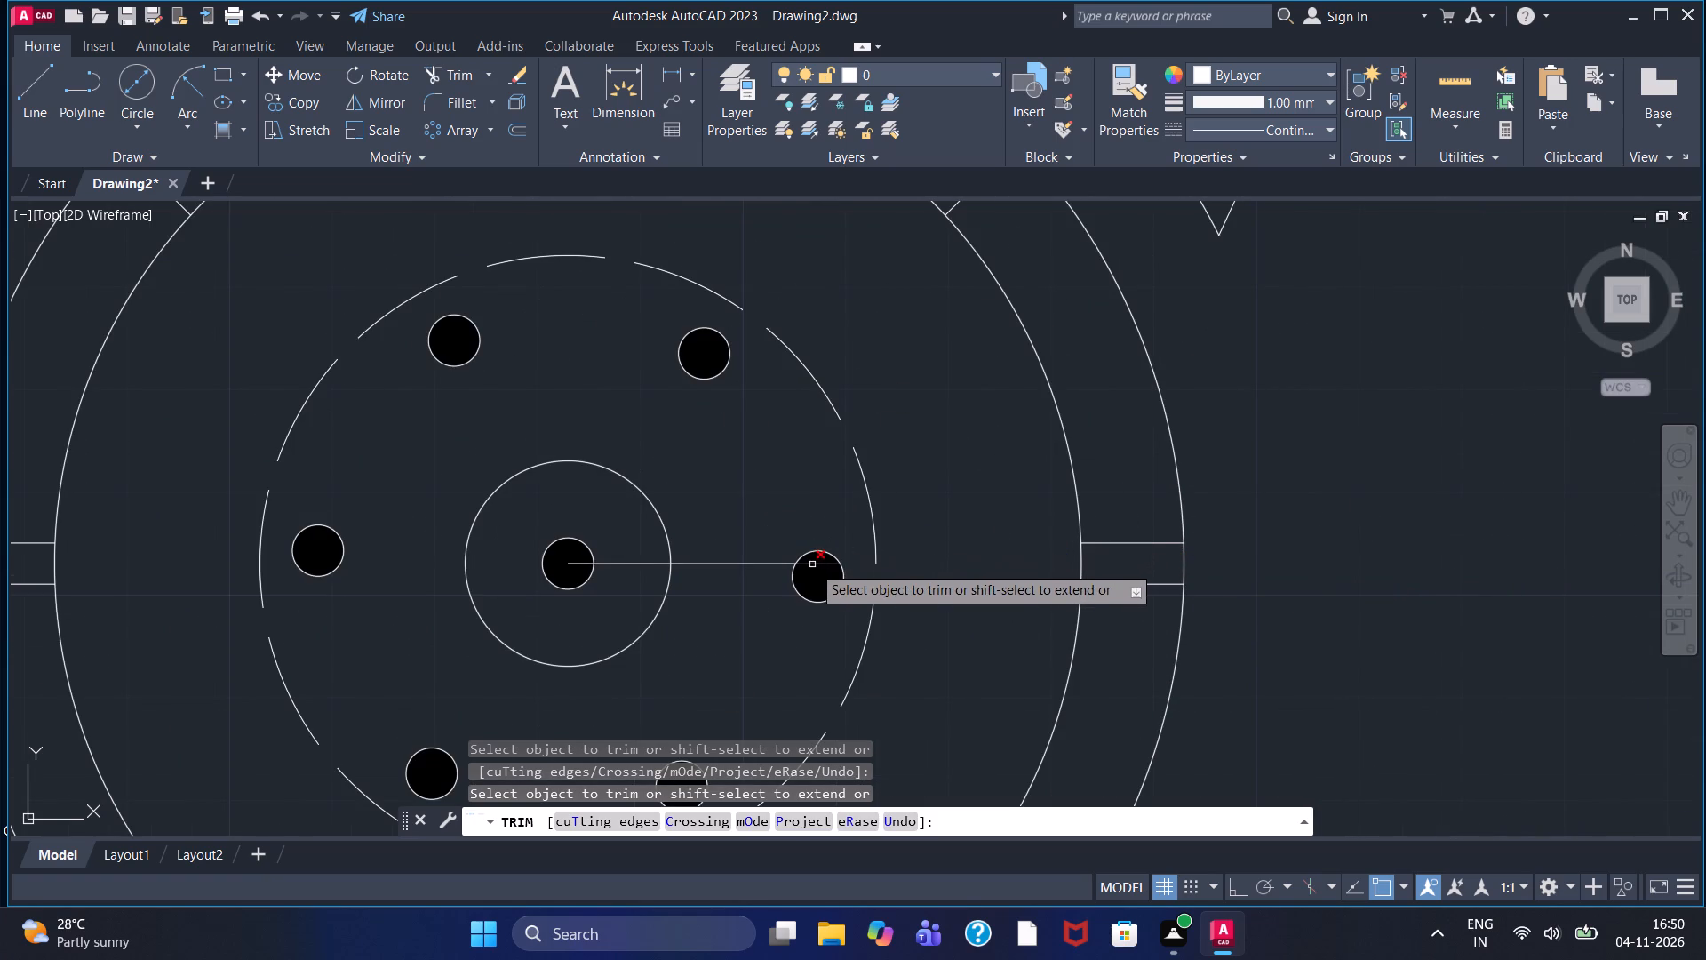
click(812, 564)
double_click(767, 564)
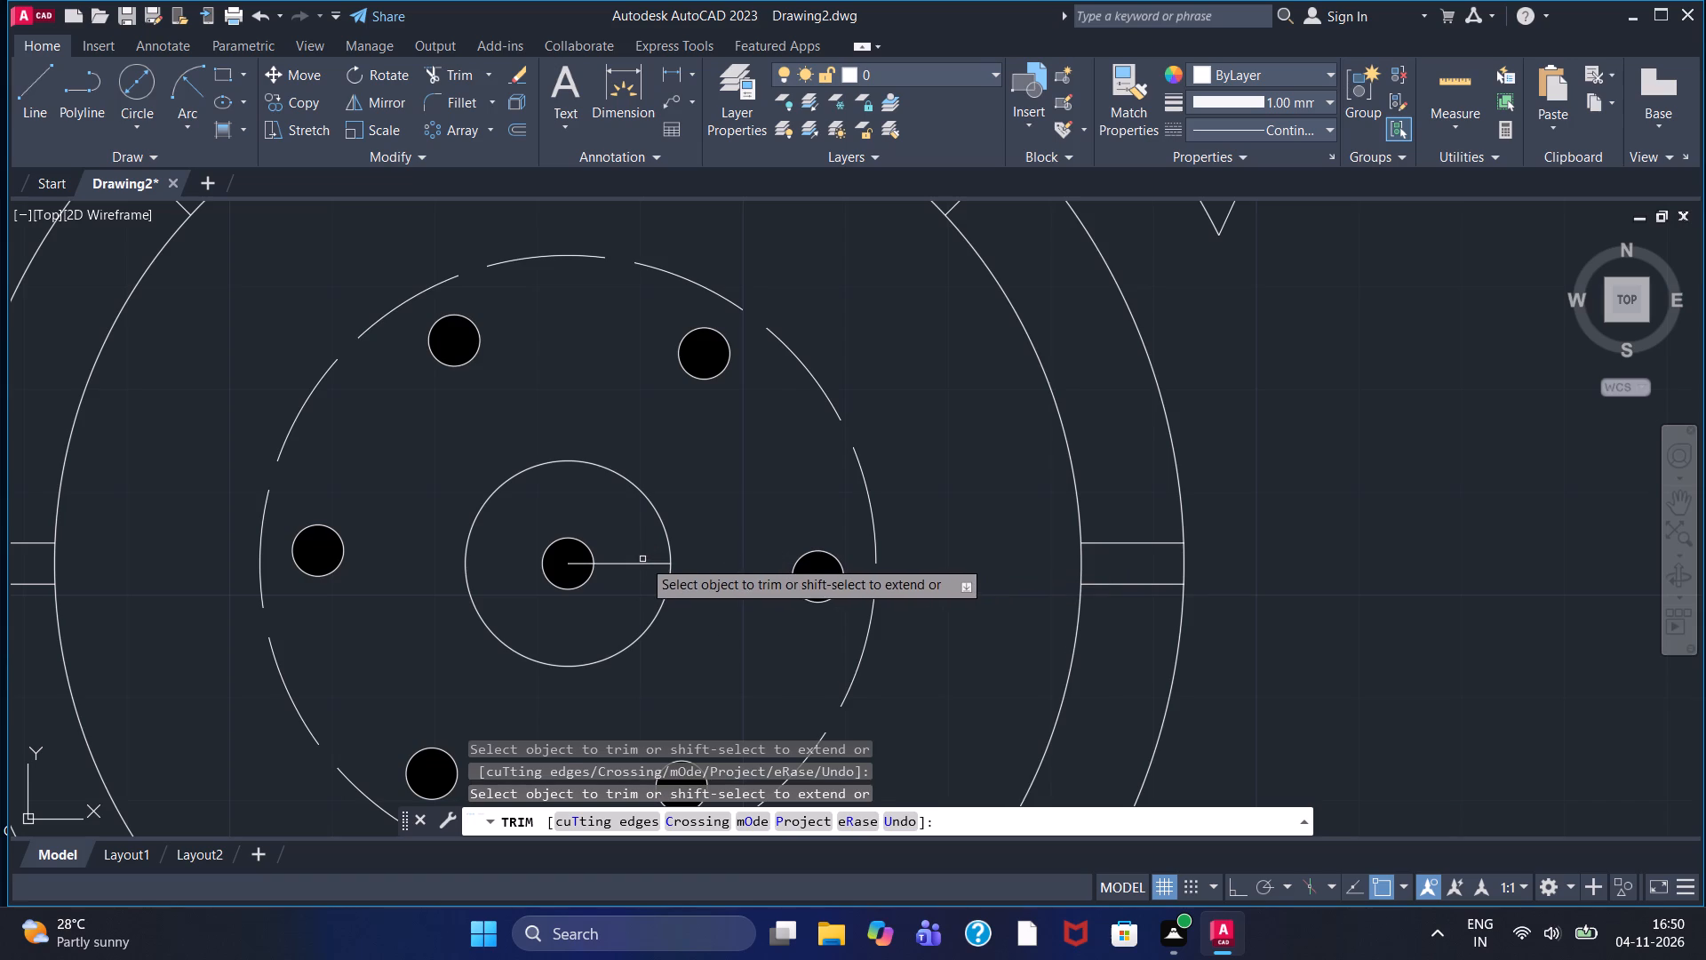
click(642, 559)
click(618, 575)
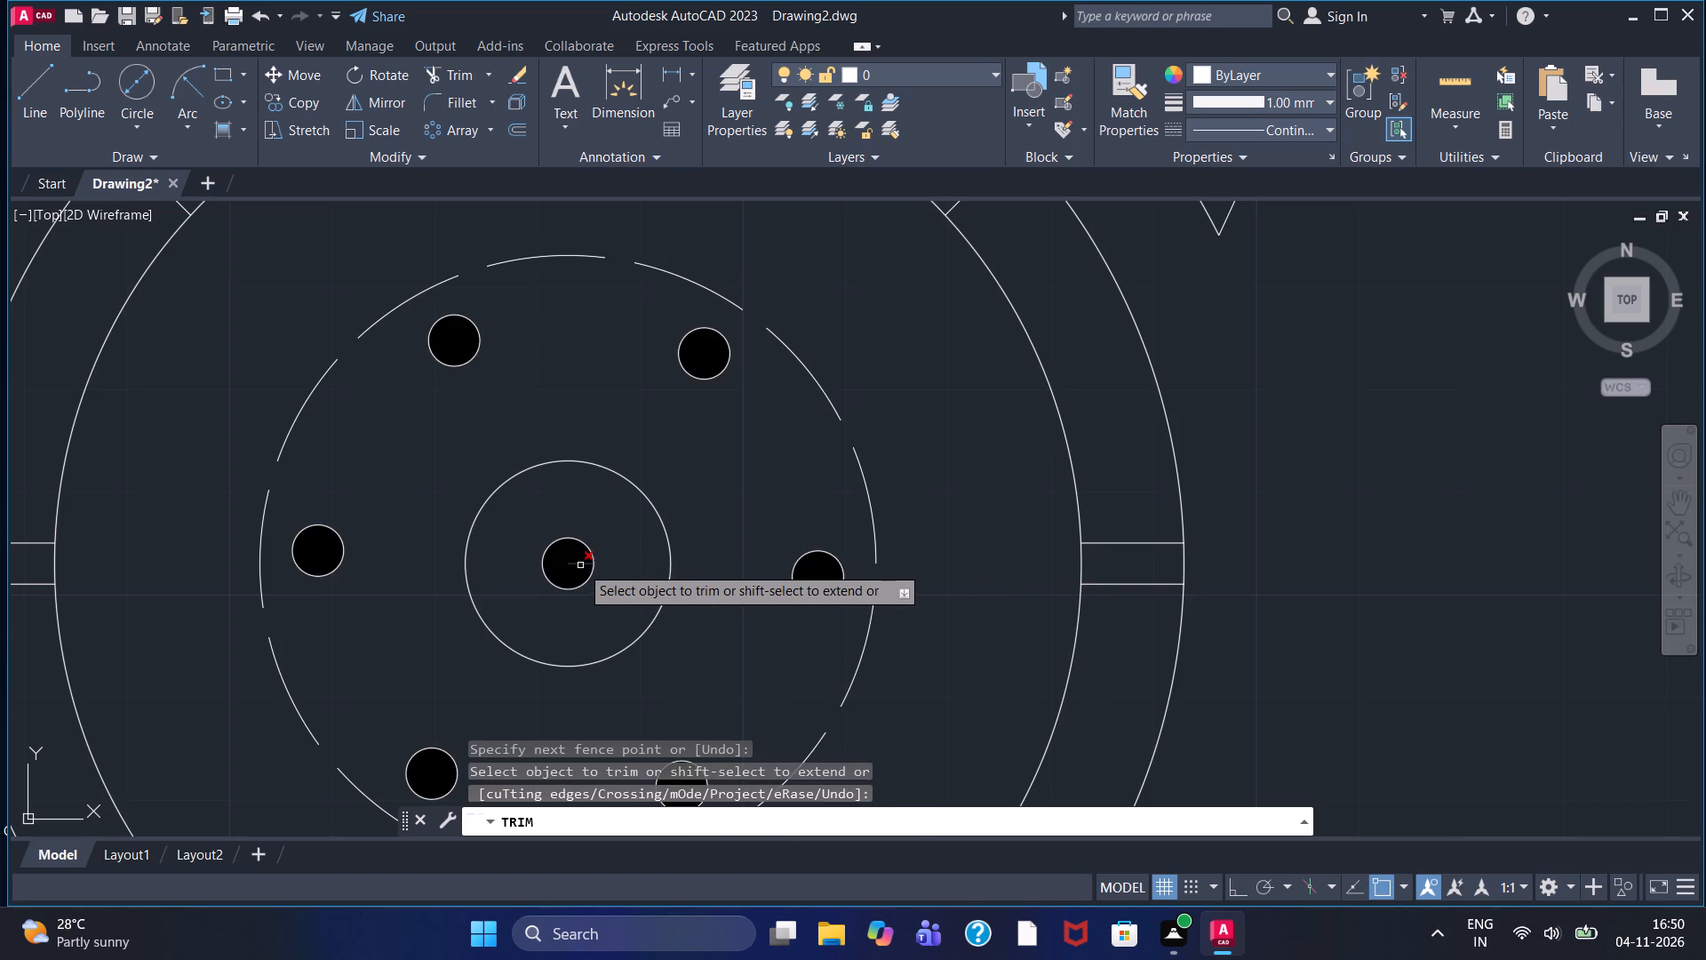
double_click(580, 565)
key(Escape)
scroll(863, 504, down, 1)
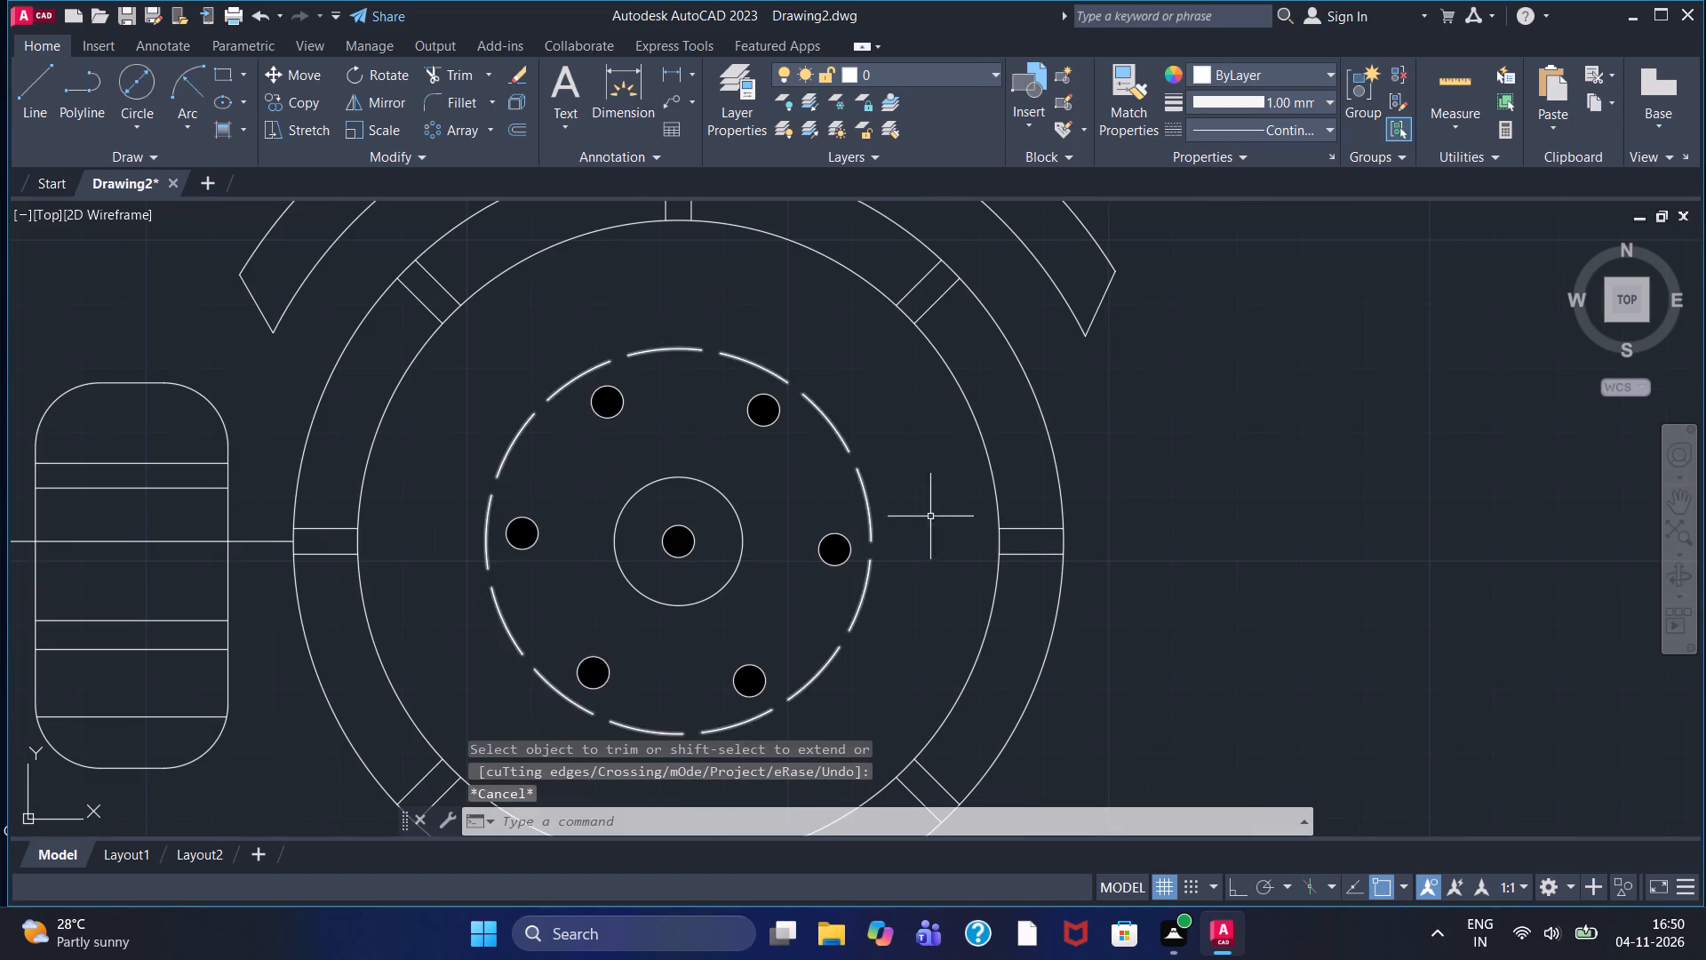
Measure the slanted line closing the curved band's right end with an aligned dimension, without placing it.
middle_drag(1049, 393, 1010, 551)
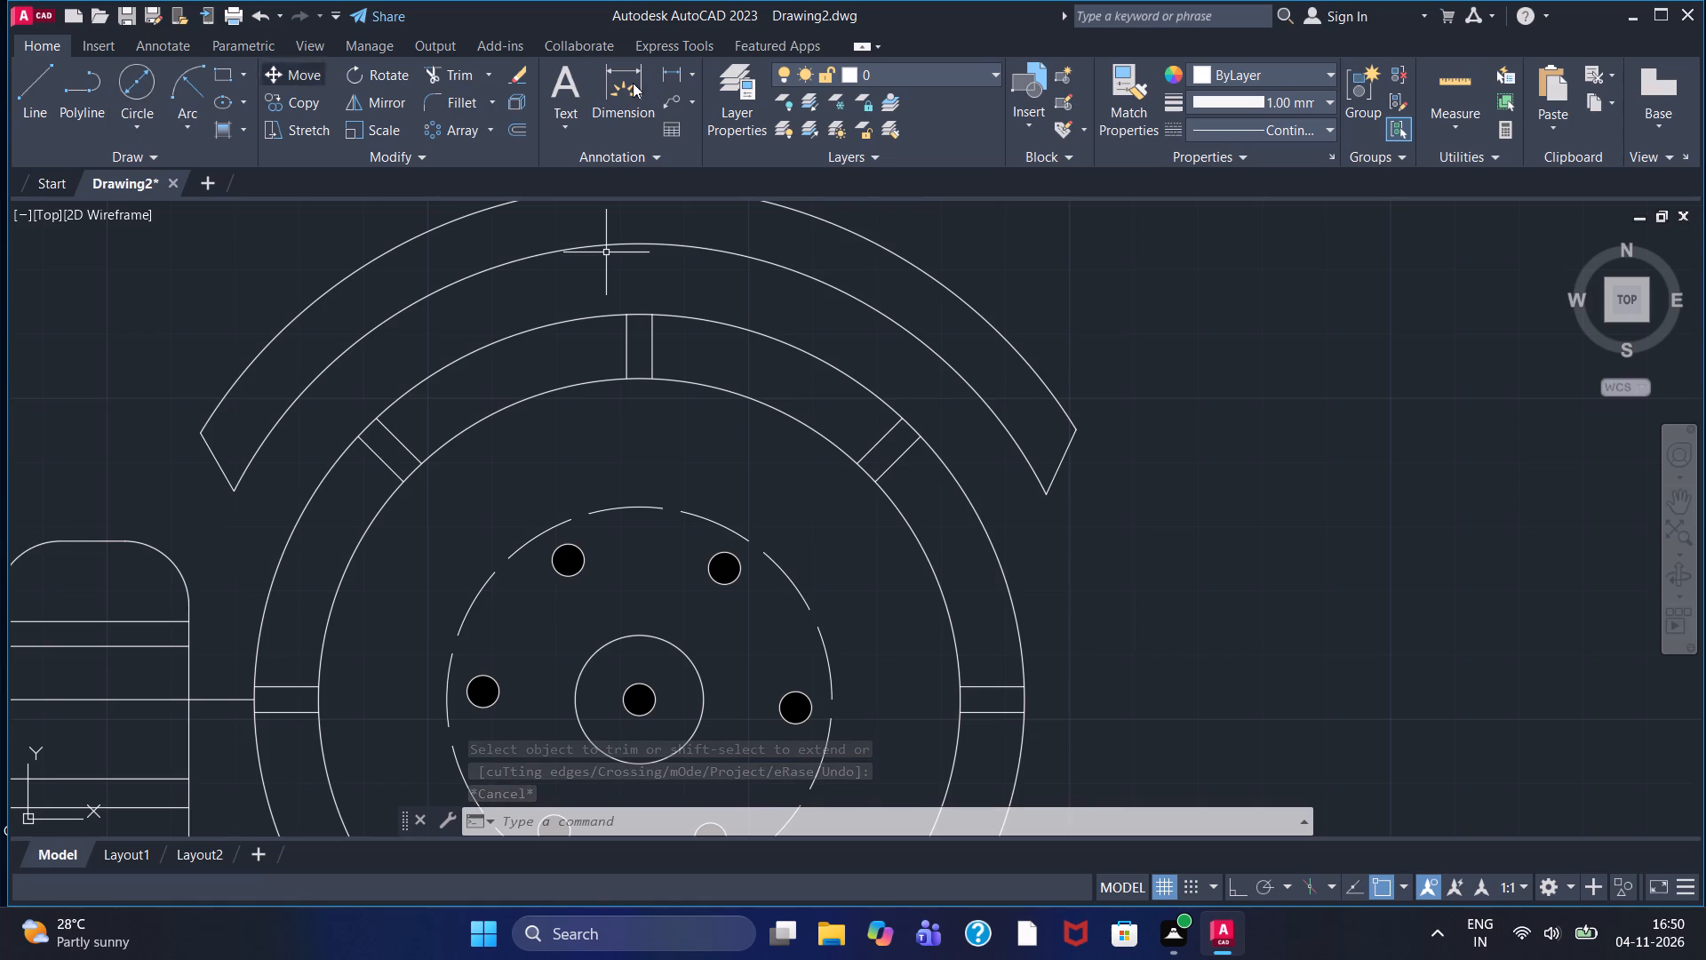
double_click(691, 68)
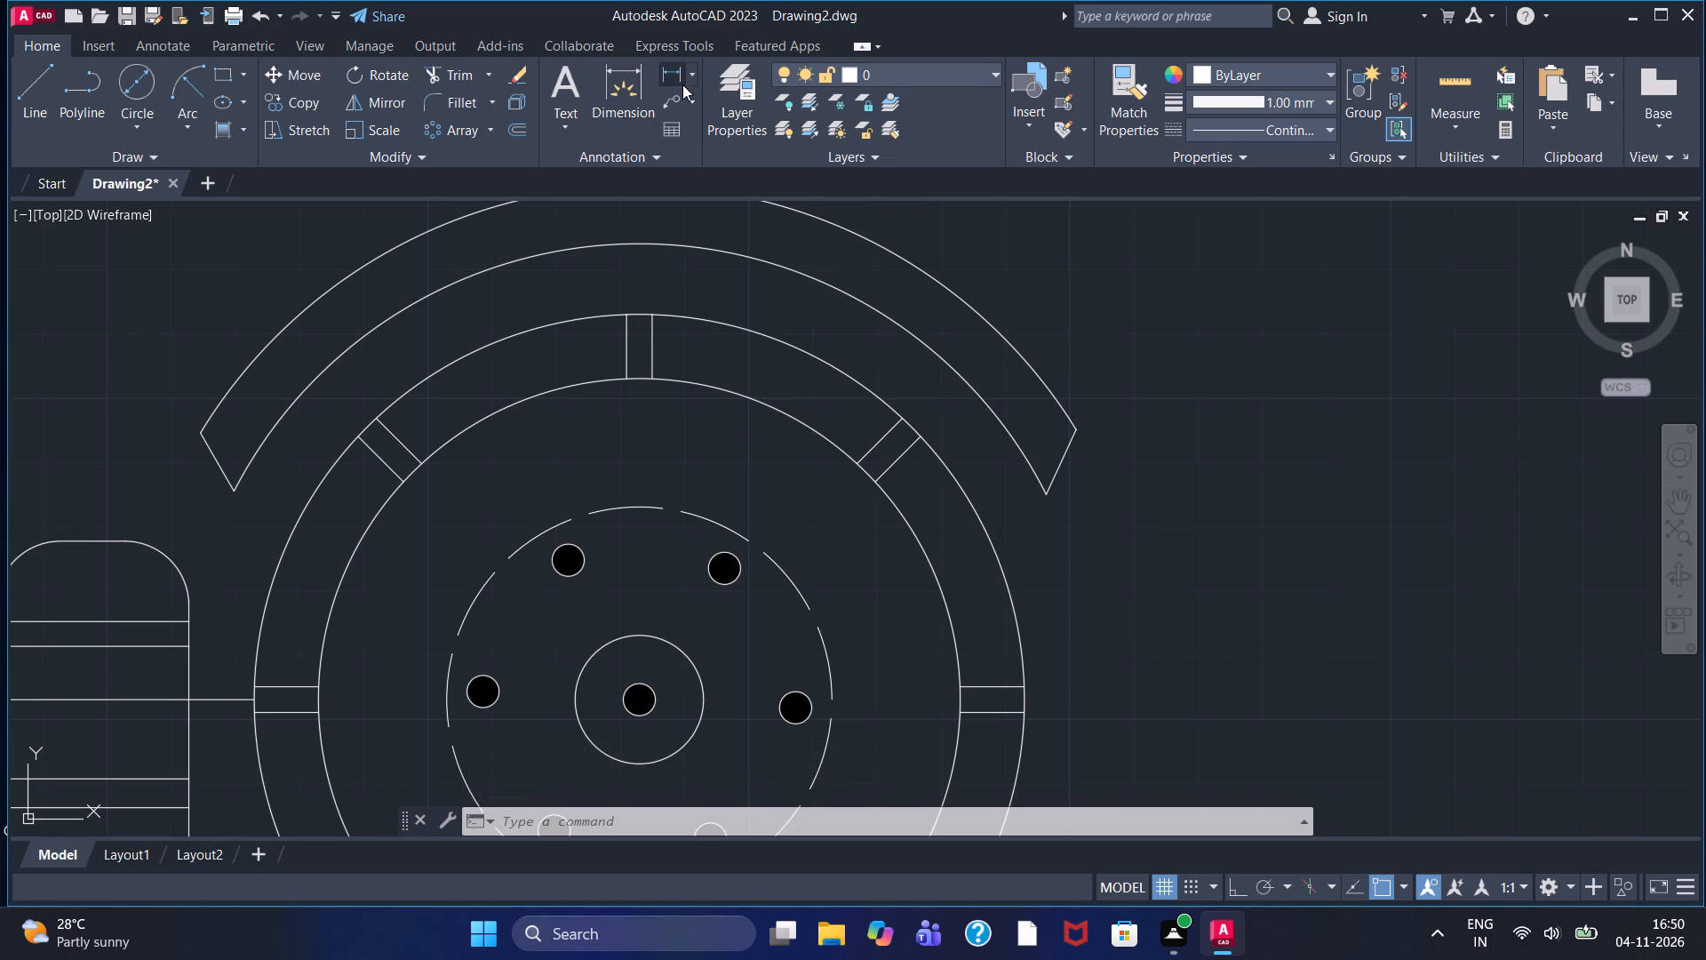
click(693, 74)
click(716, 144)
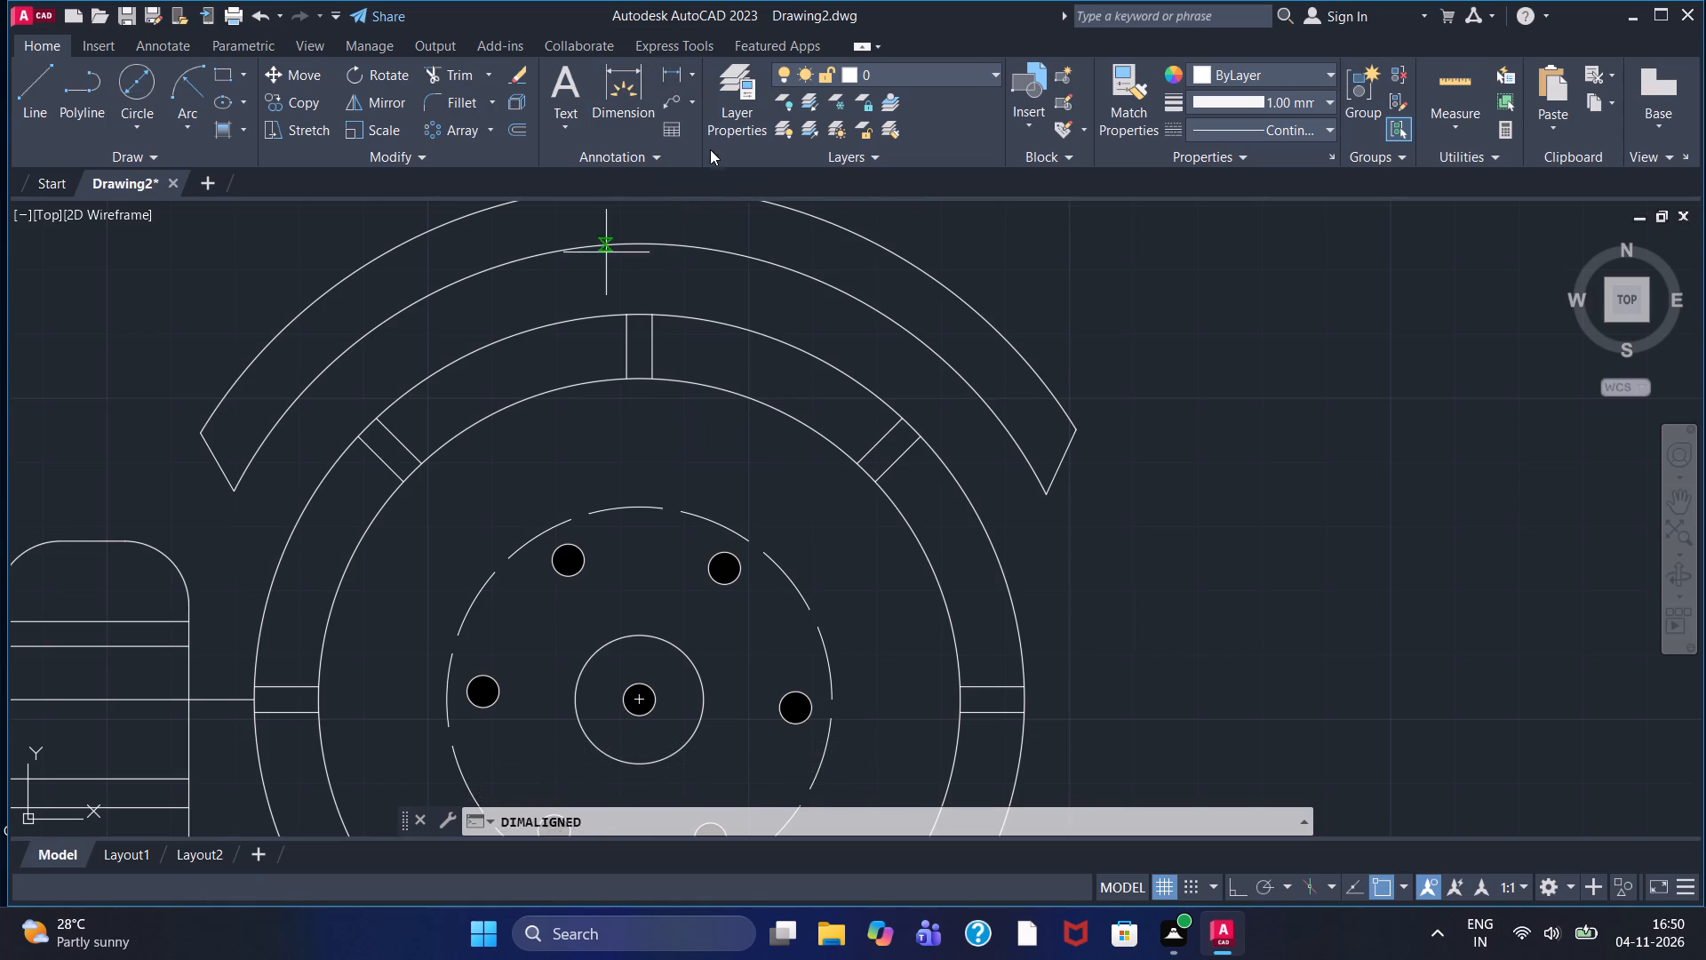
double_click(1067, 435)
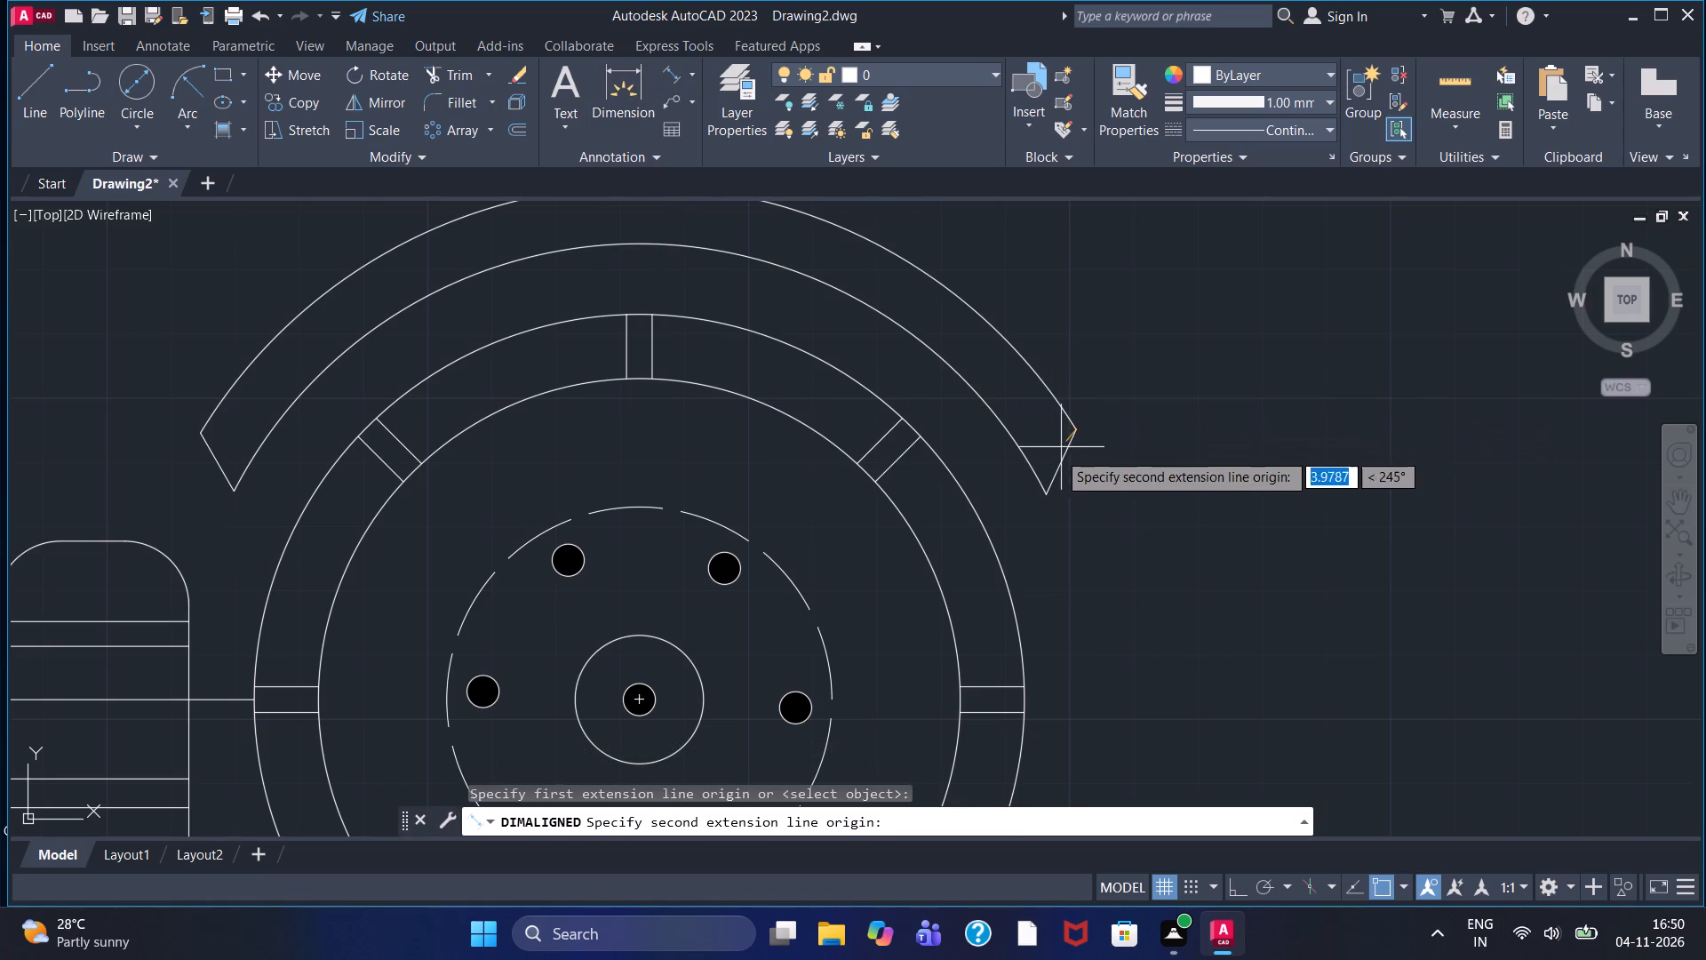
click(1045, 498)
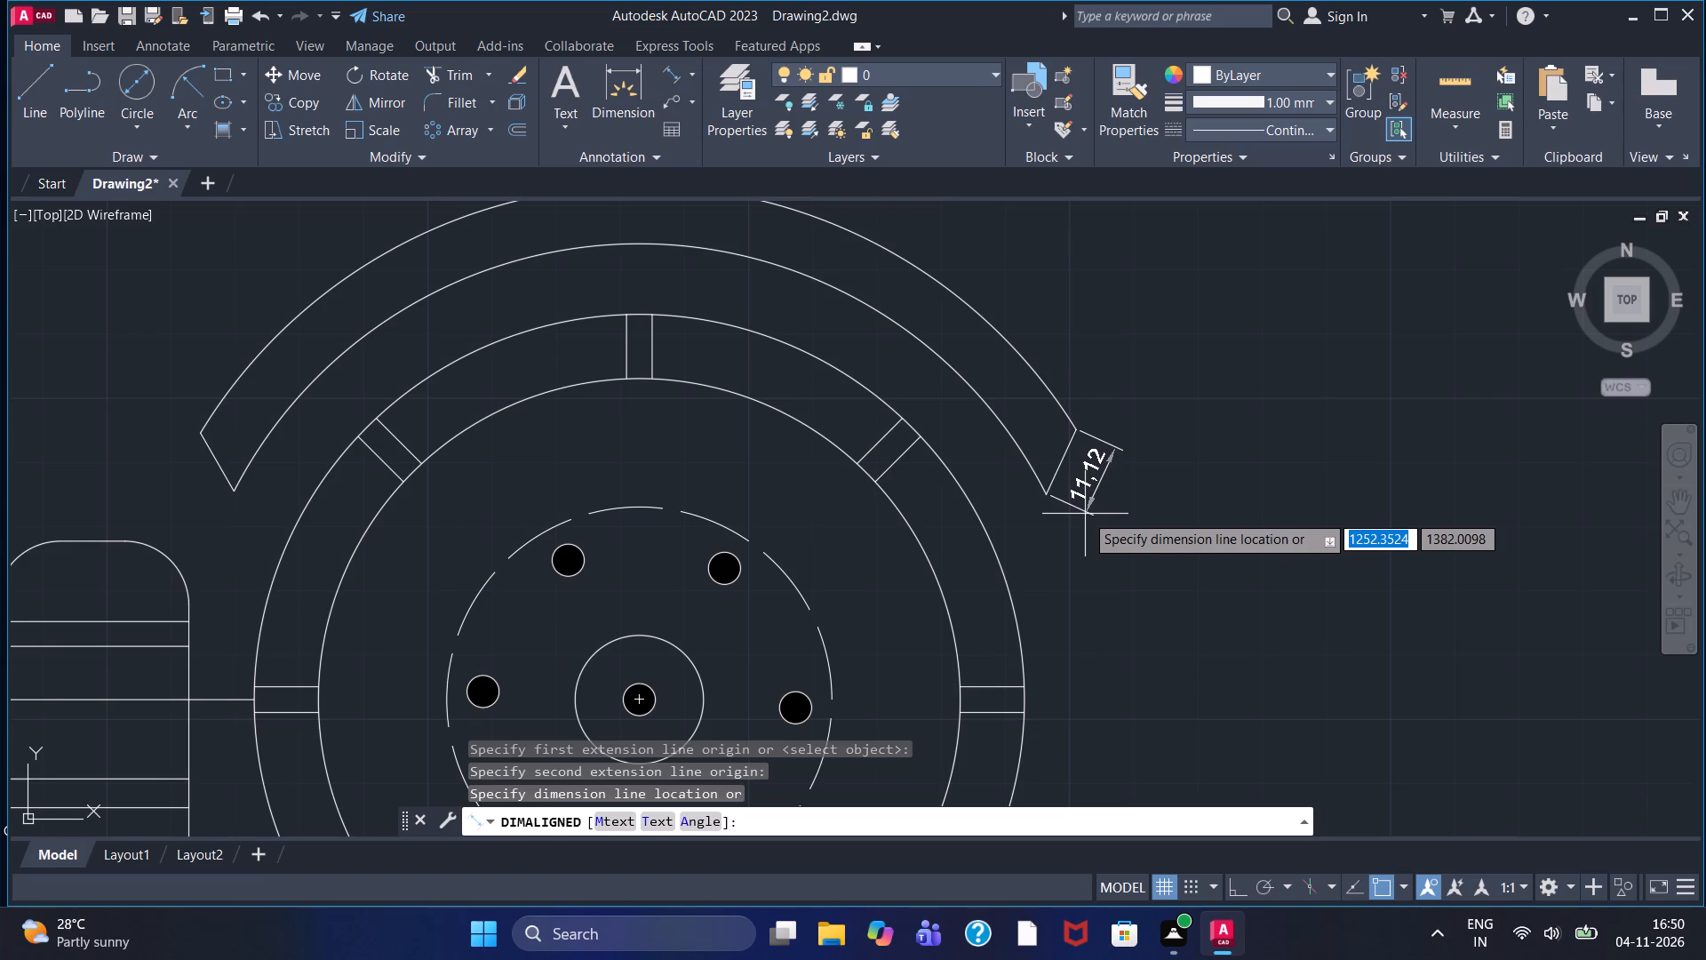
key(Escape)
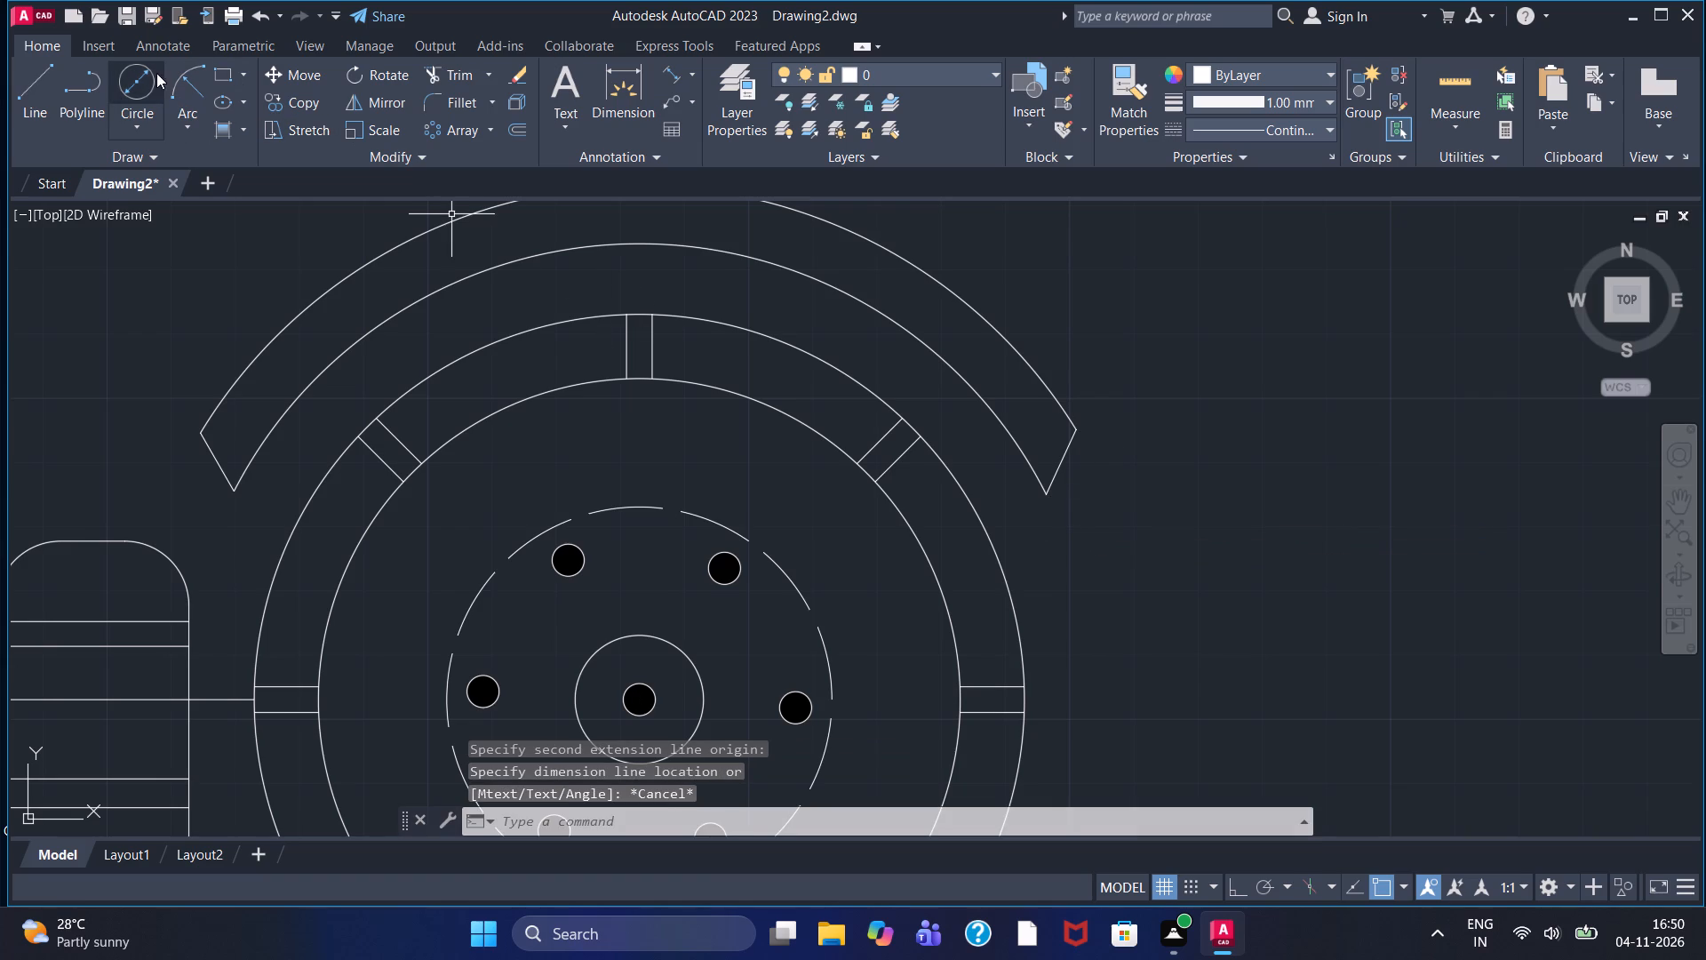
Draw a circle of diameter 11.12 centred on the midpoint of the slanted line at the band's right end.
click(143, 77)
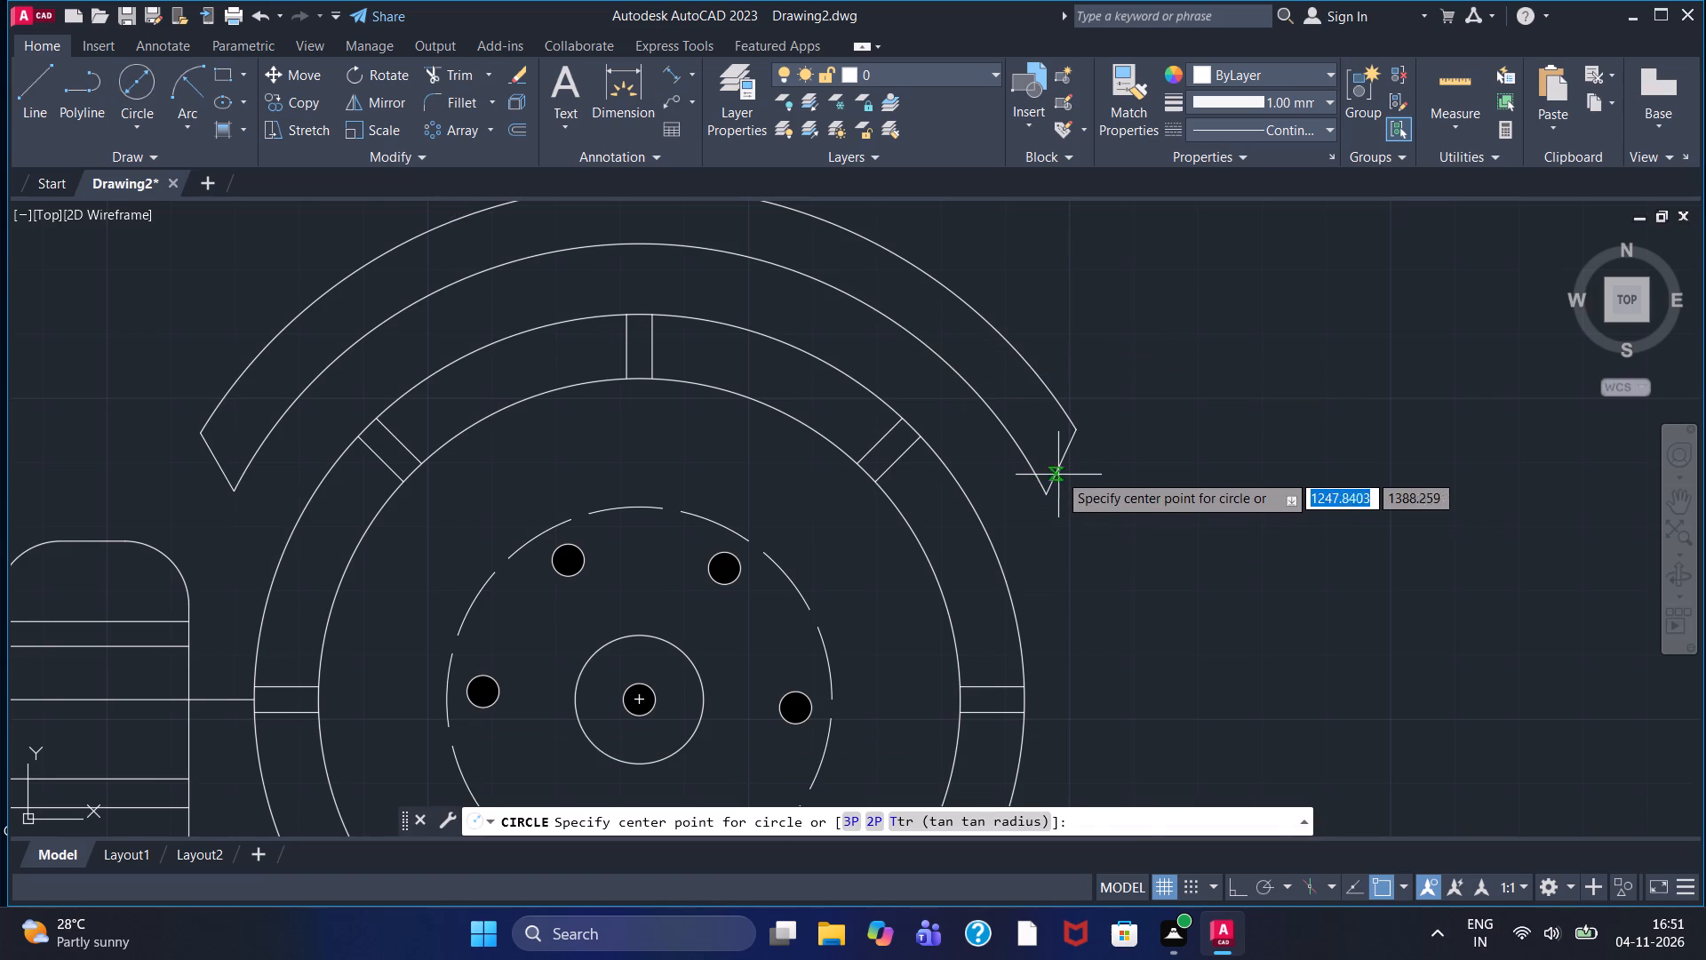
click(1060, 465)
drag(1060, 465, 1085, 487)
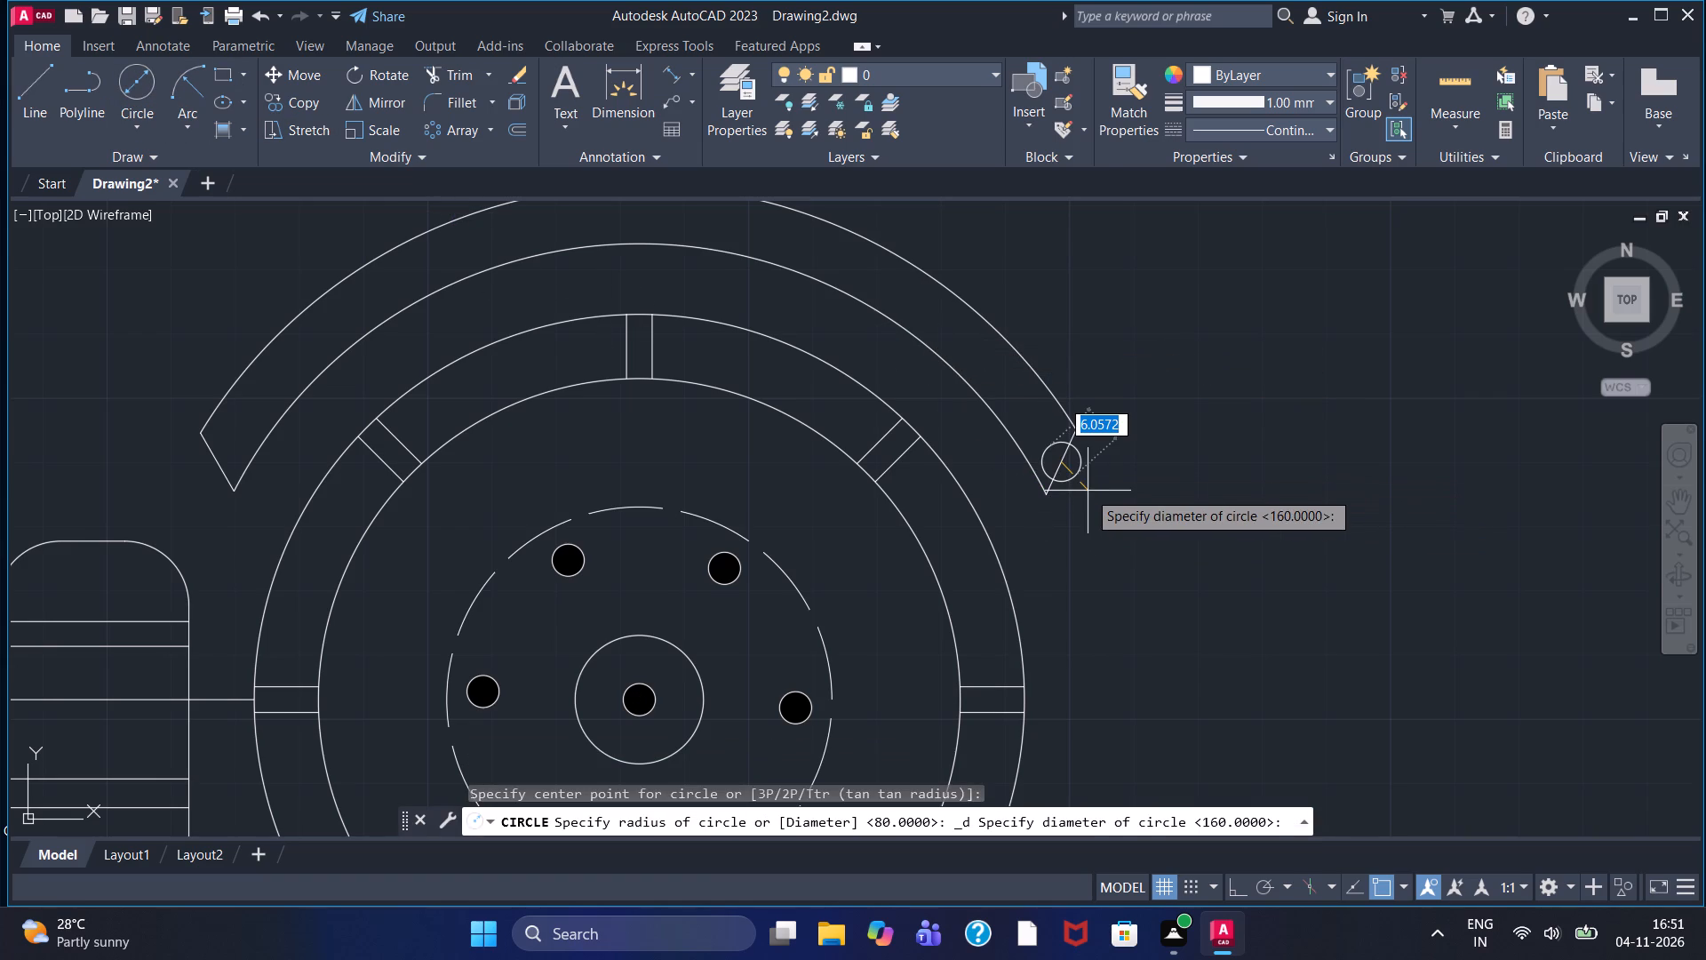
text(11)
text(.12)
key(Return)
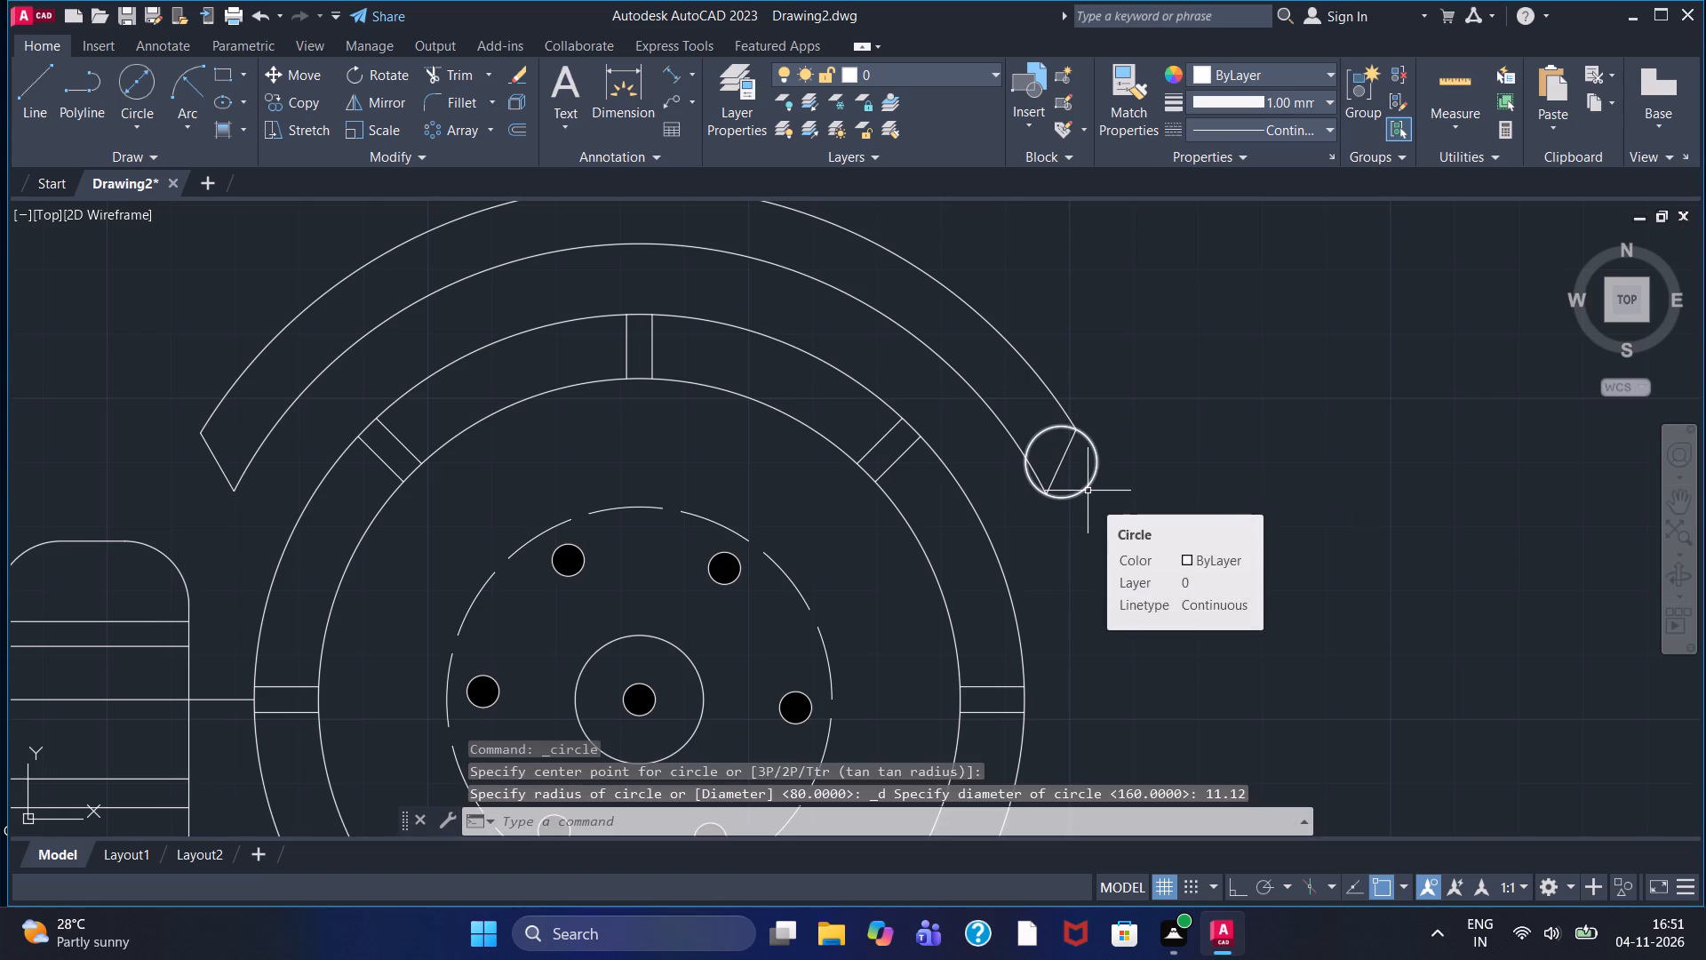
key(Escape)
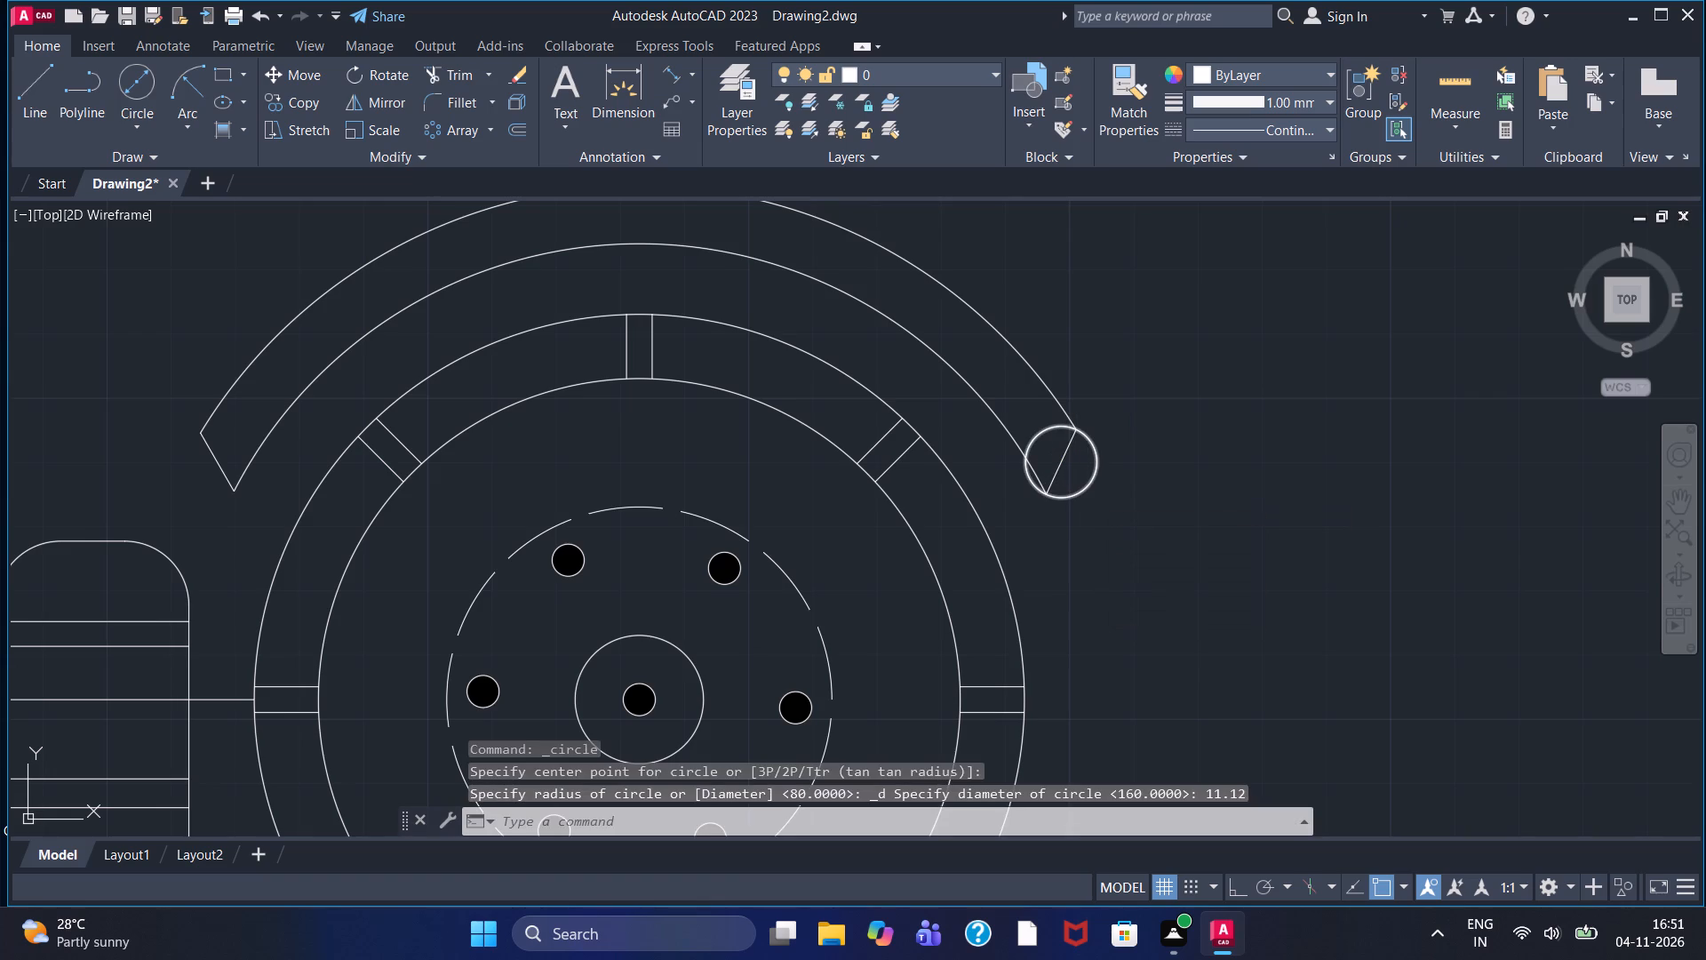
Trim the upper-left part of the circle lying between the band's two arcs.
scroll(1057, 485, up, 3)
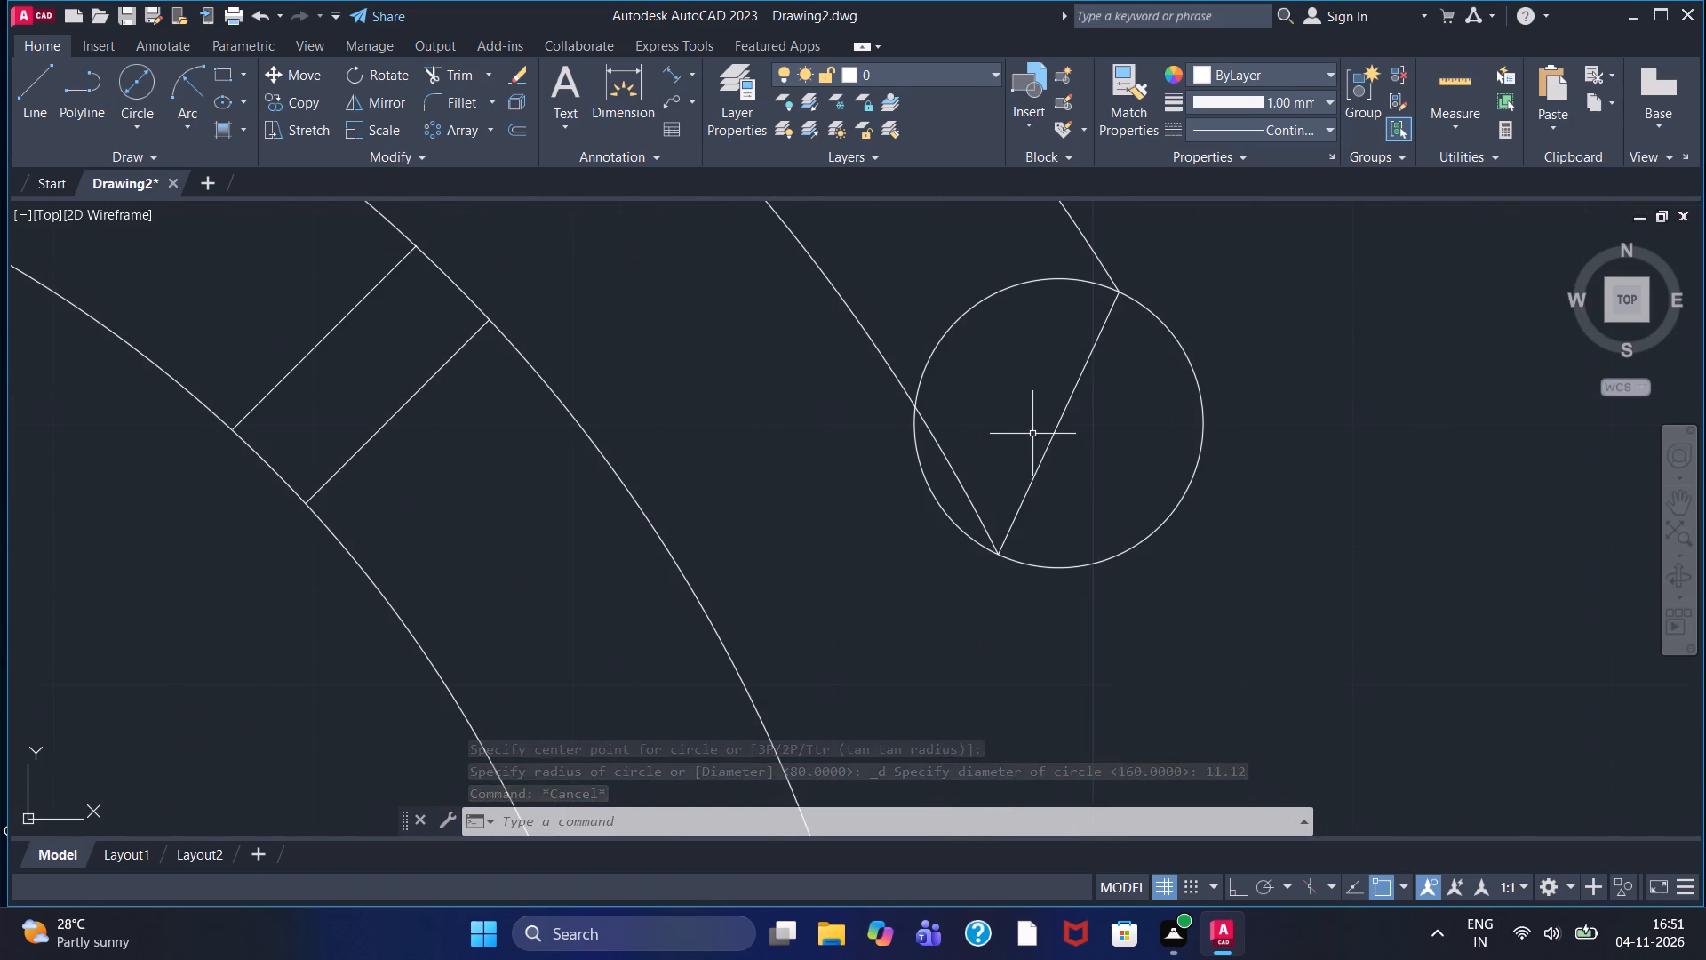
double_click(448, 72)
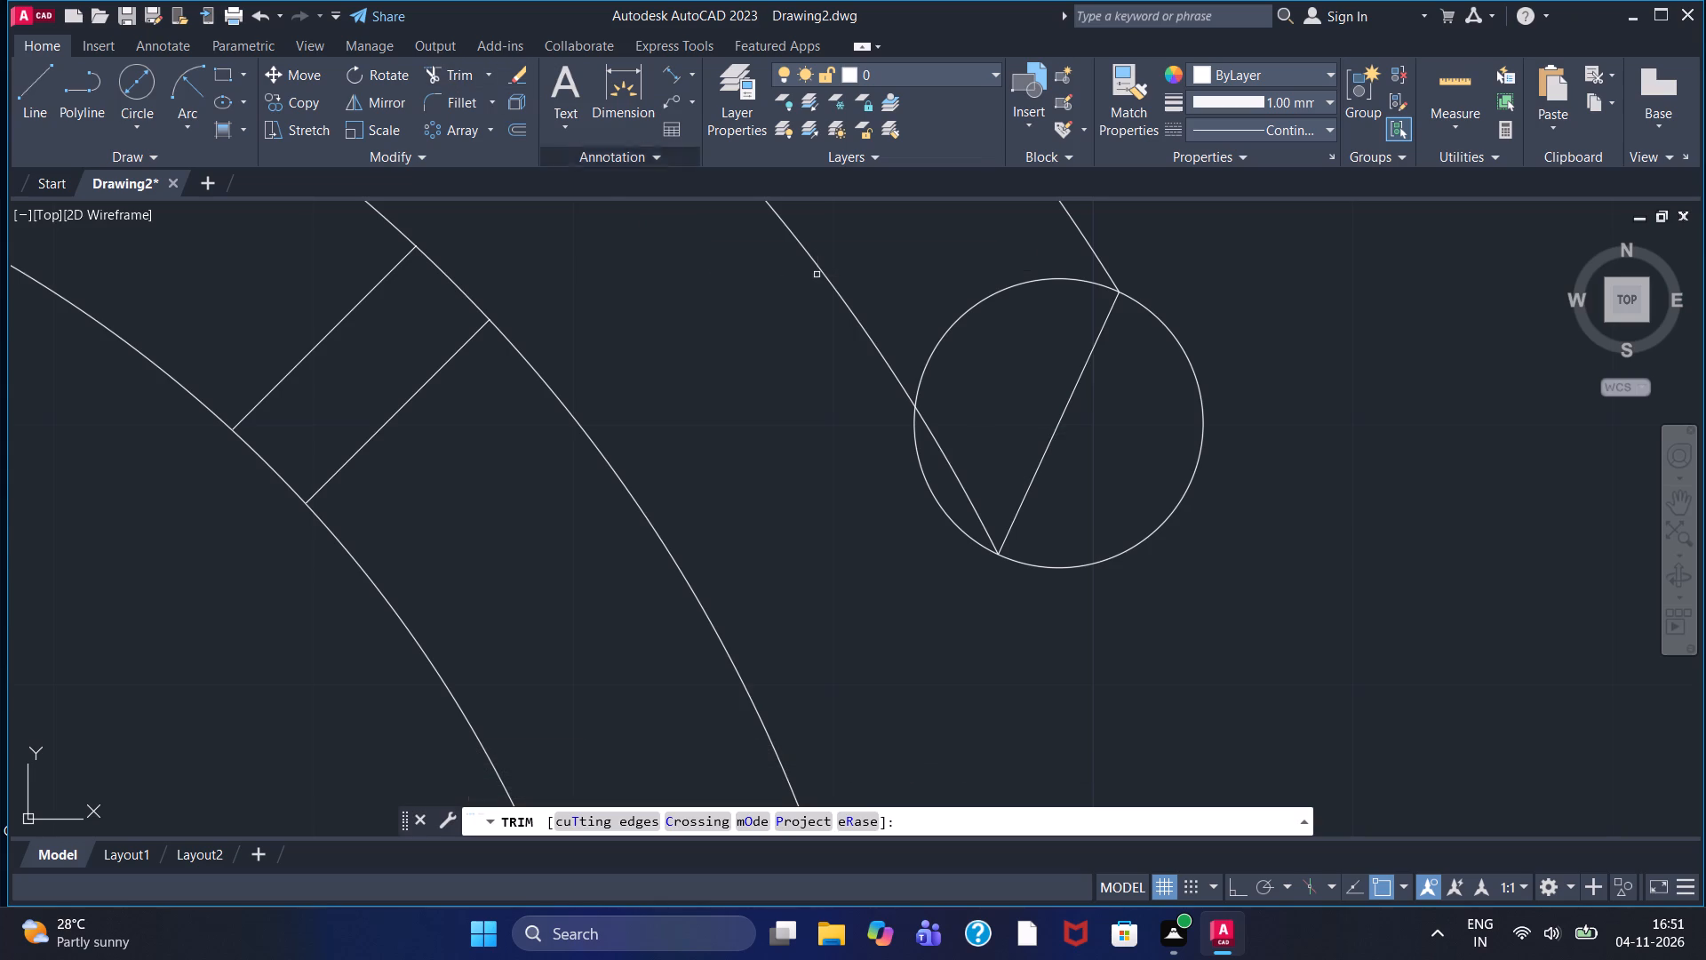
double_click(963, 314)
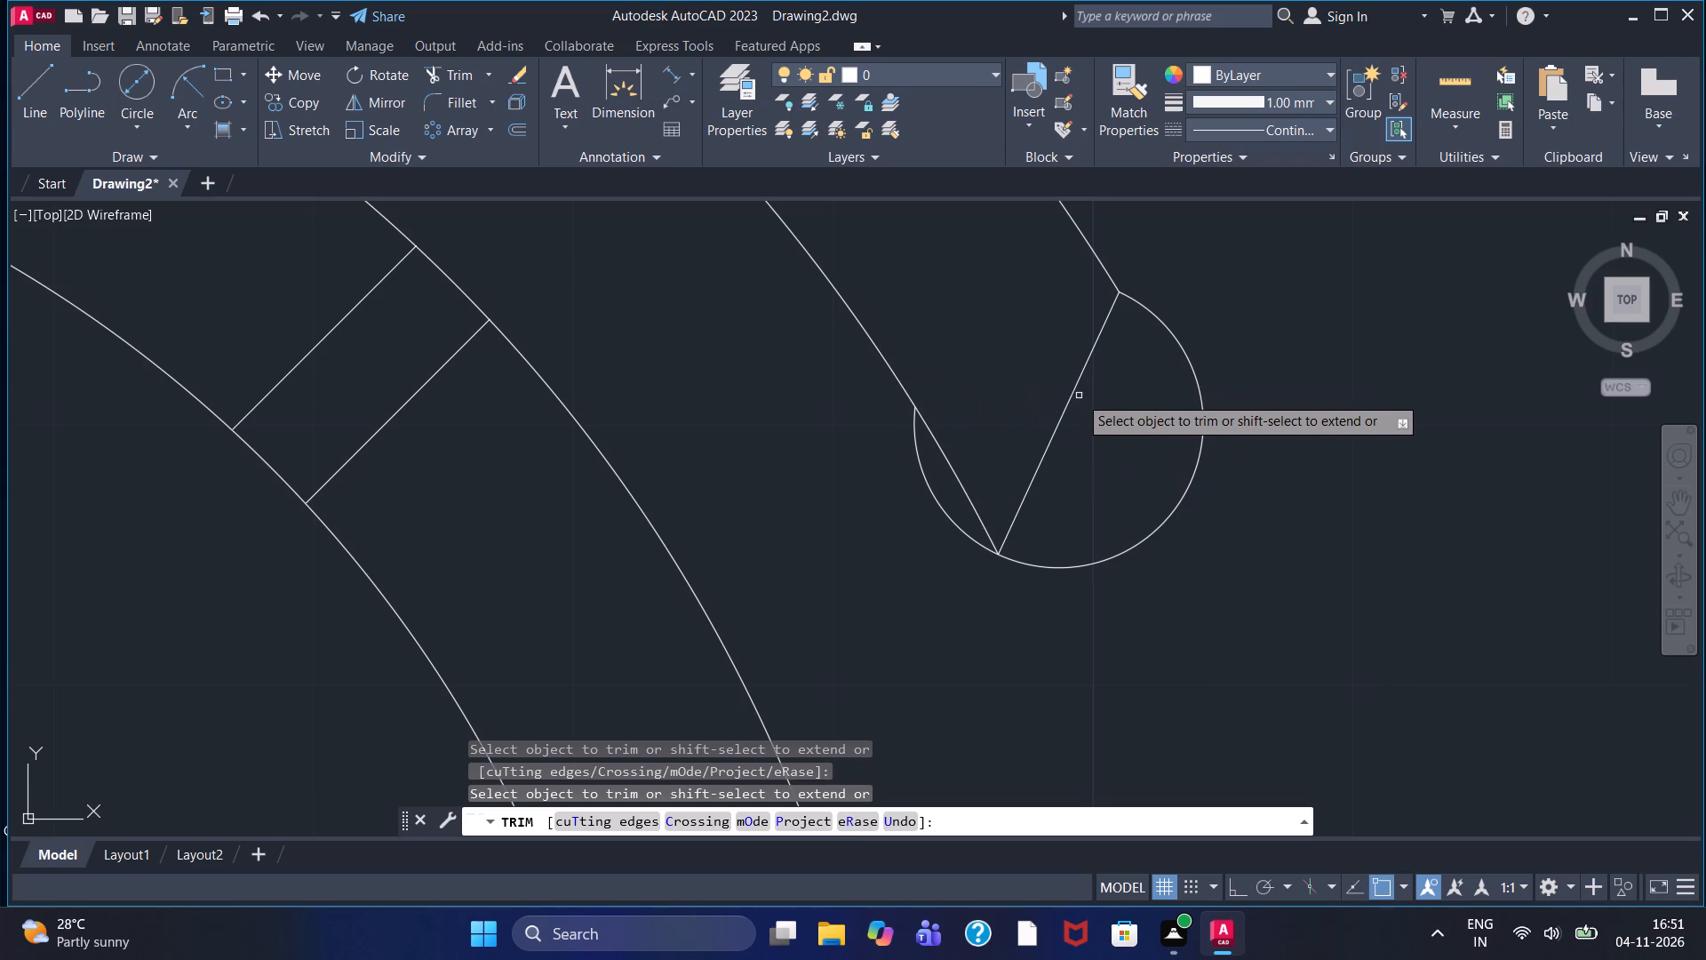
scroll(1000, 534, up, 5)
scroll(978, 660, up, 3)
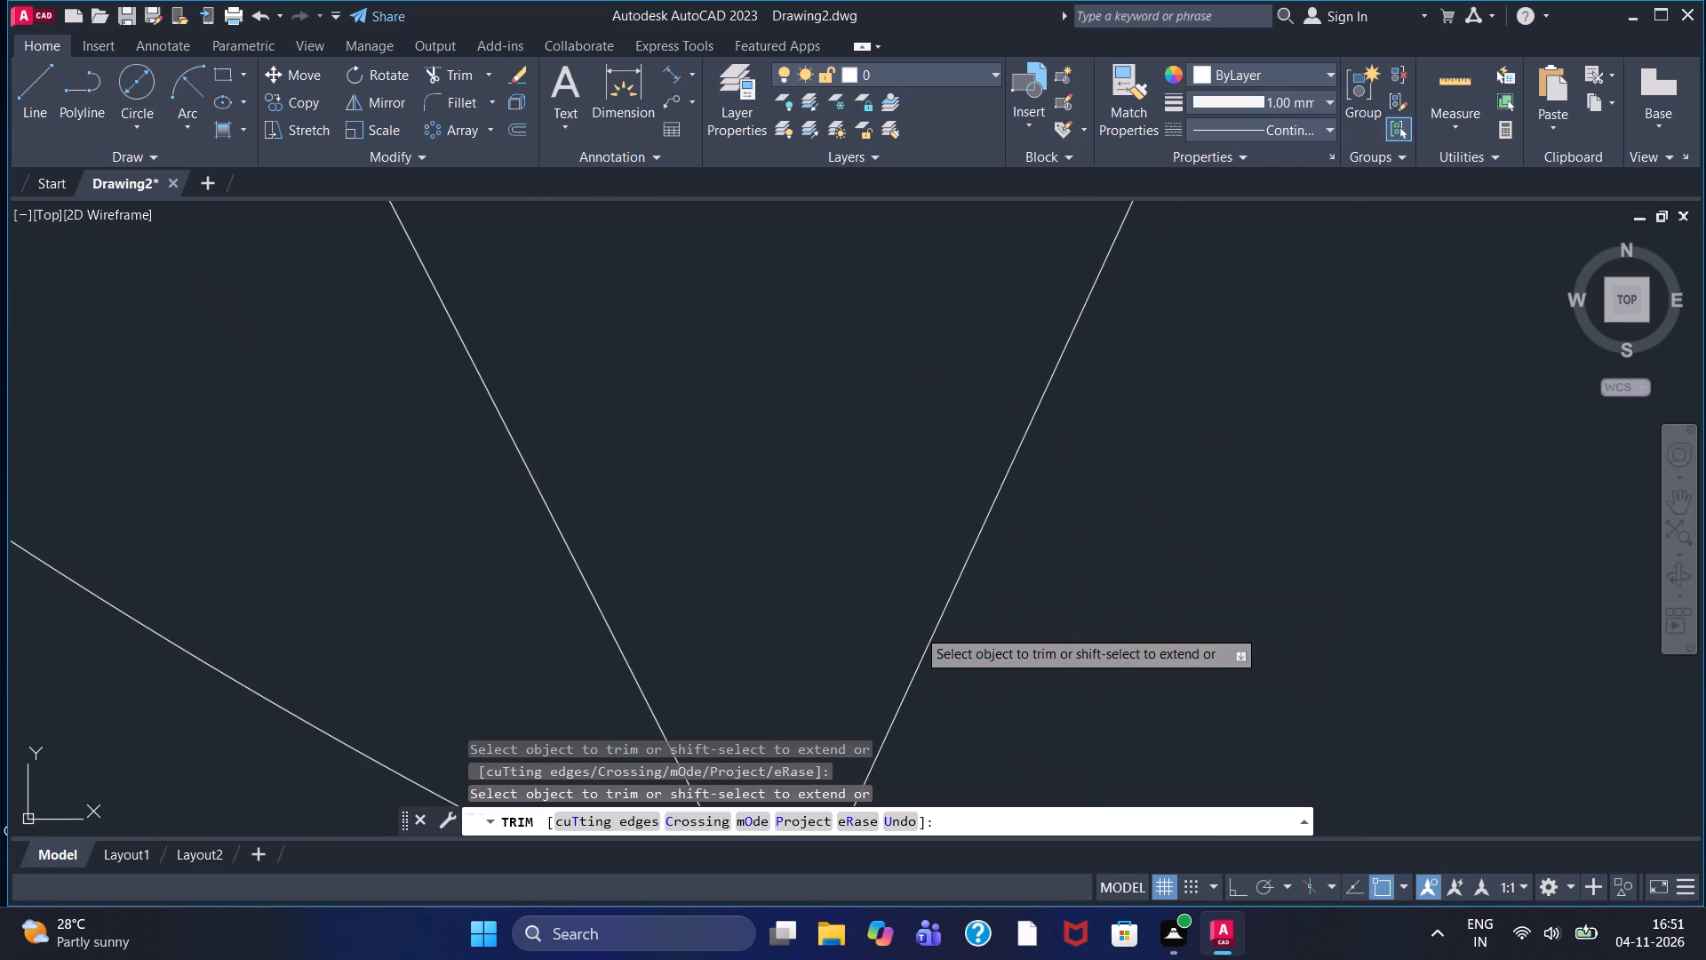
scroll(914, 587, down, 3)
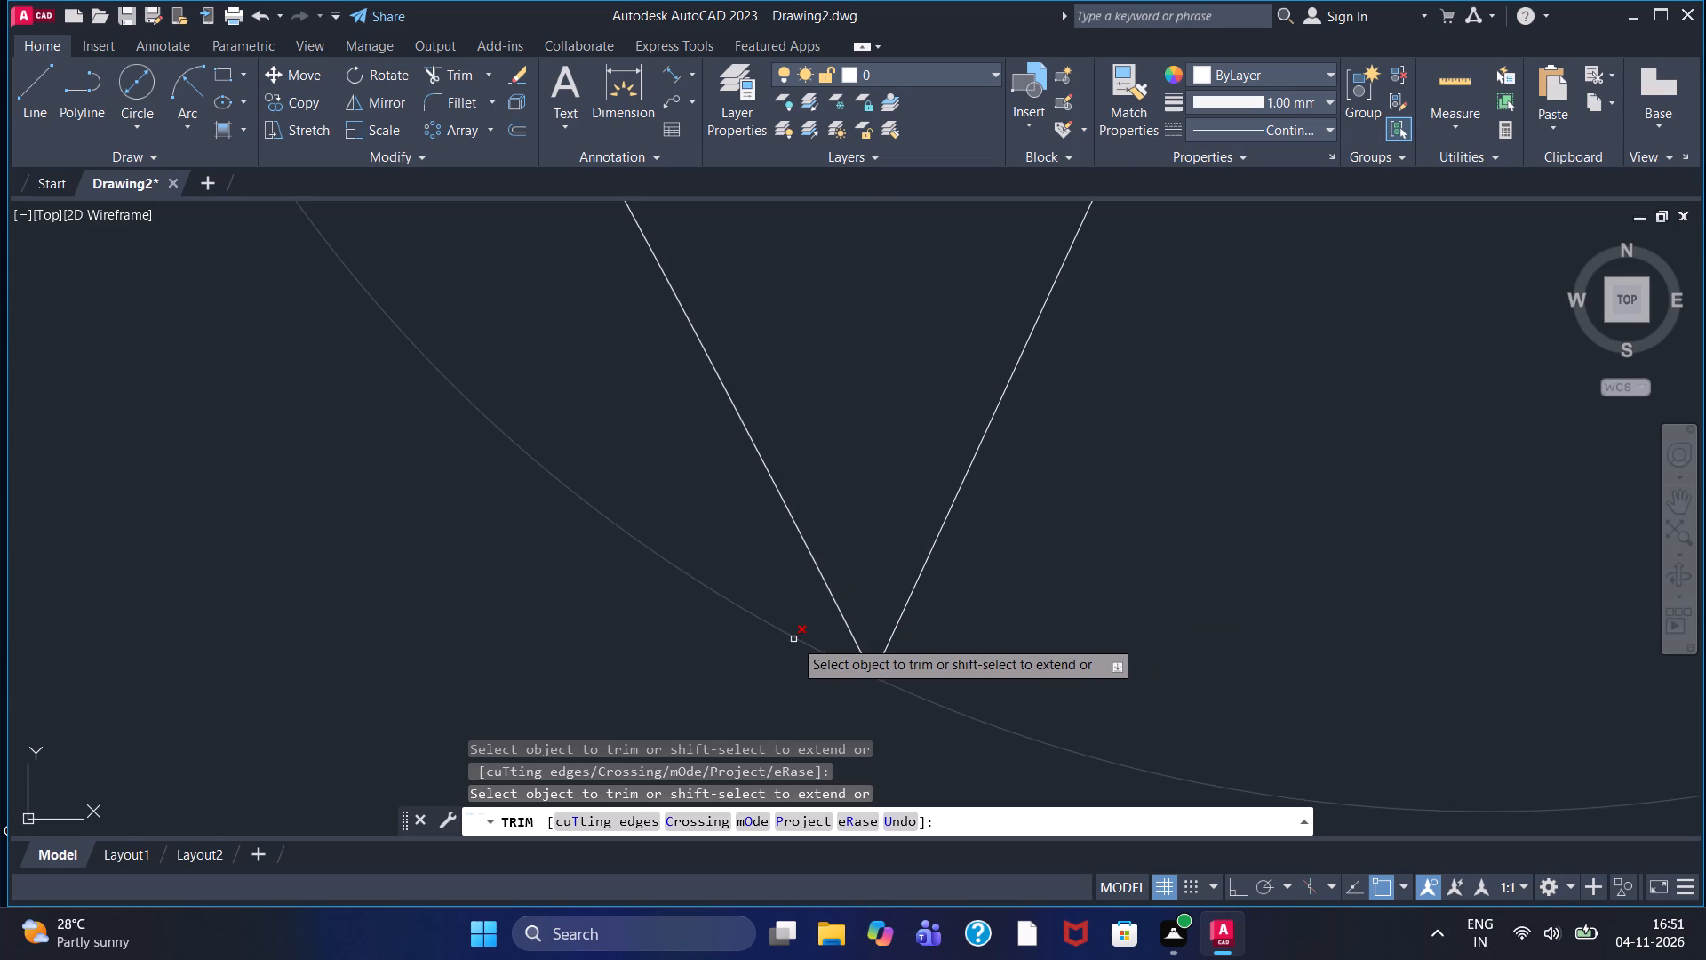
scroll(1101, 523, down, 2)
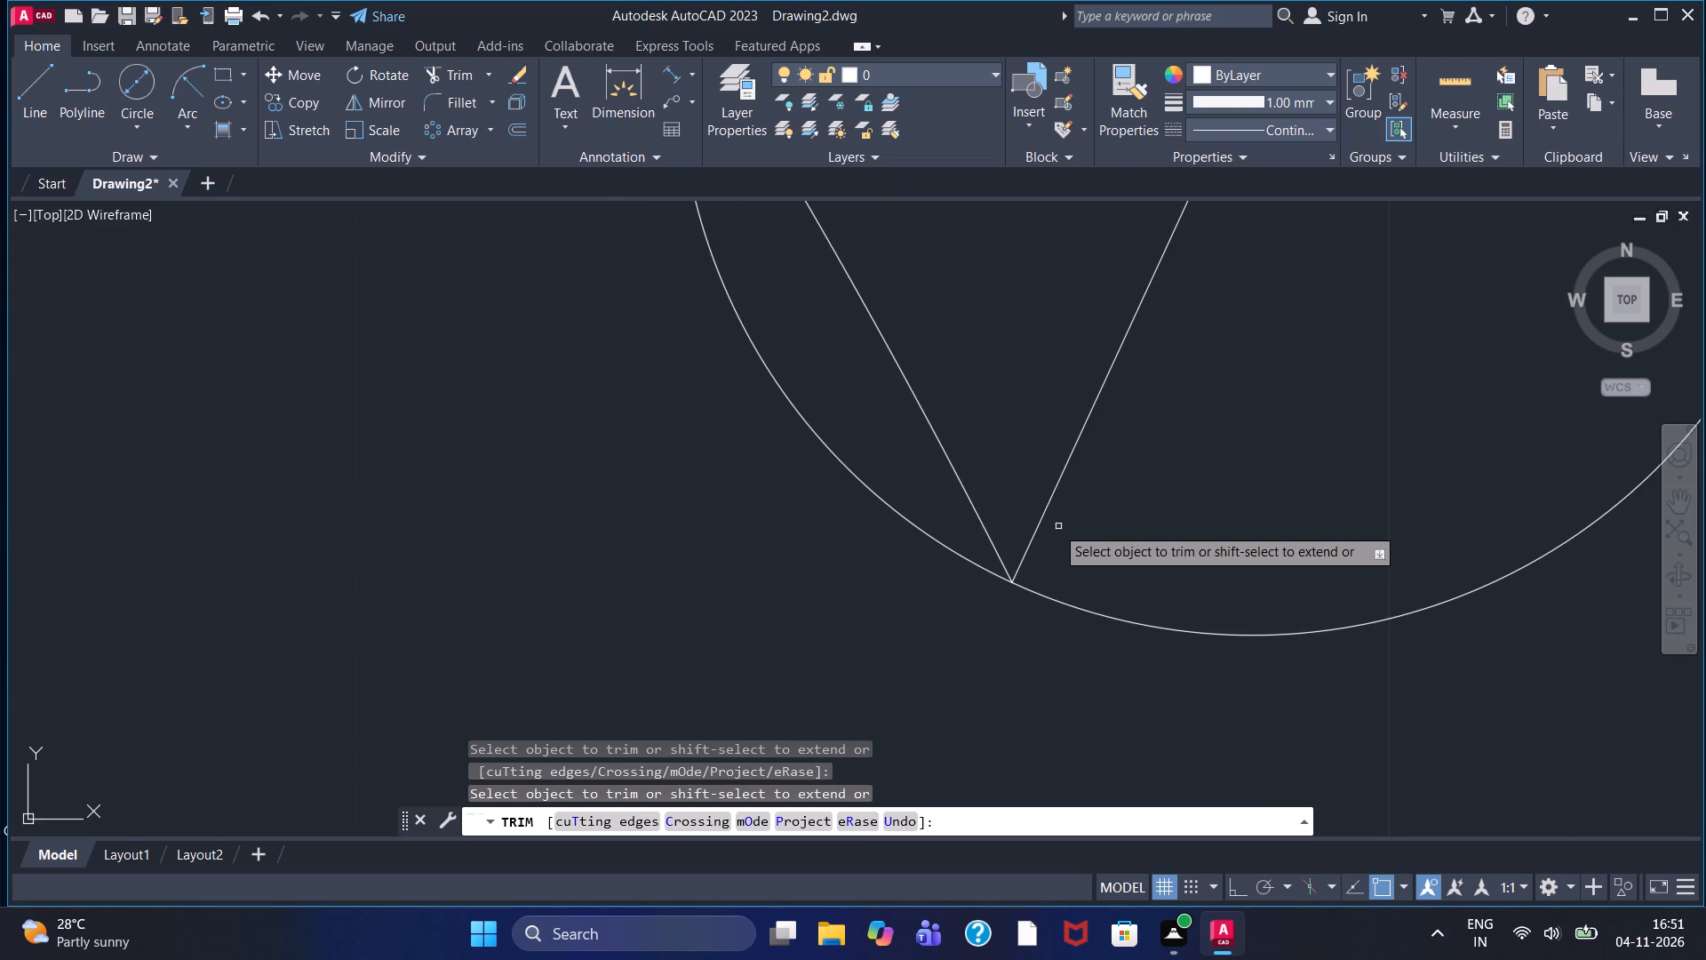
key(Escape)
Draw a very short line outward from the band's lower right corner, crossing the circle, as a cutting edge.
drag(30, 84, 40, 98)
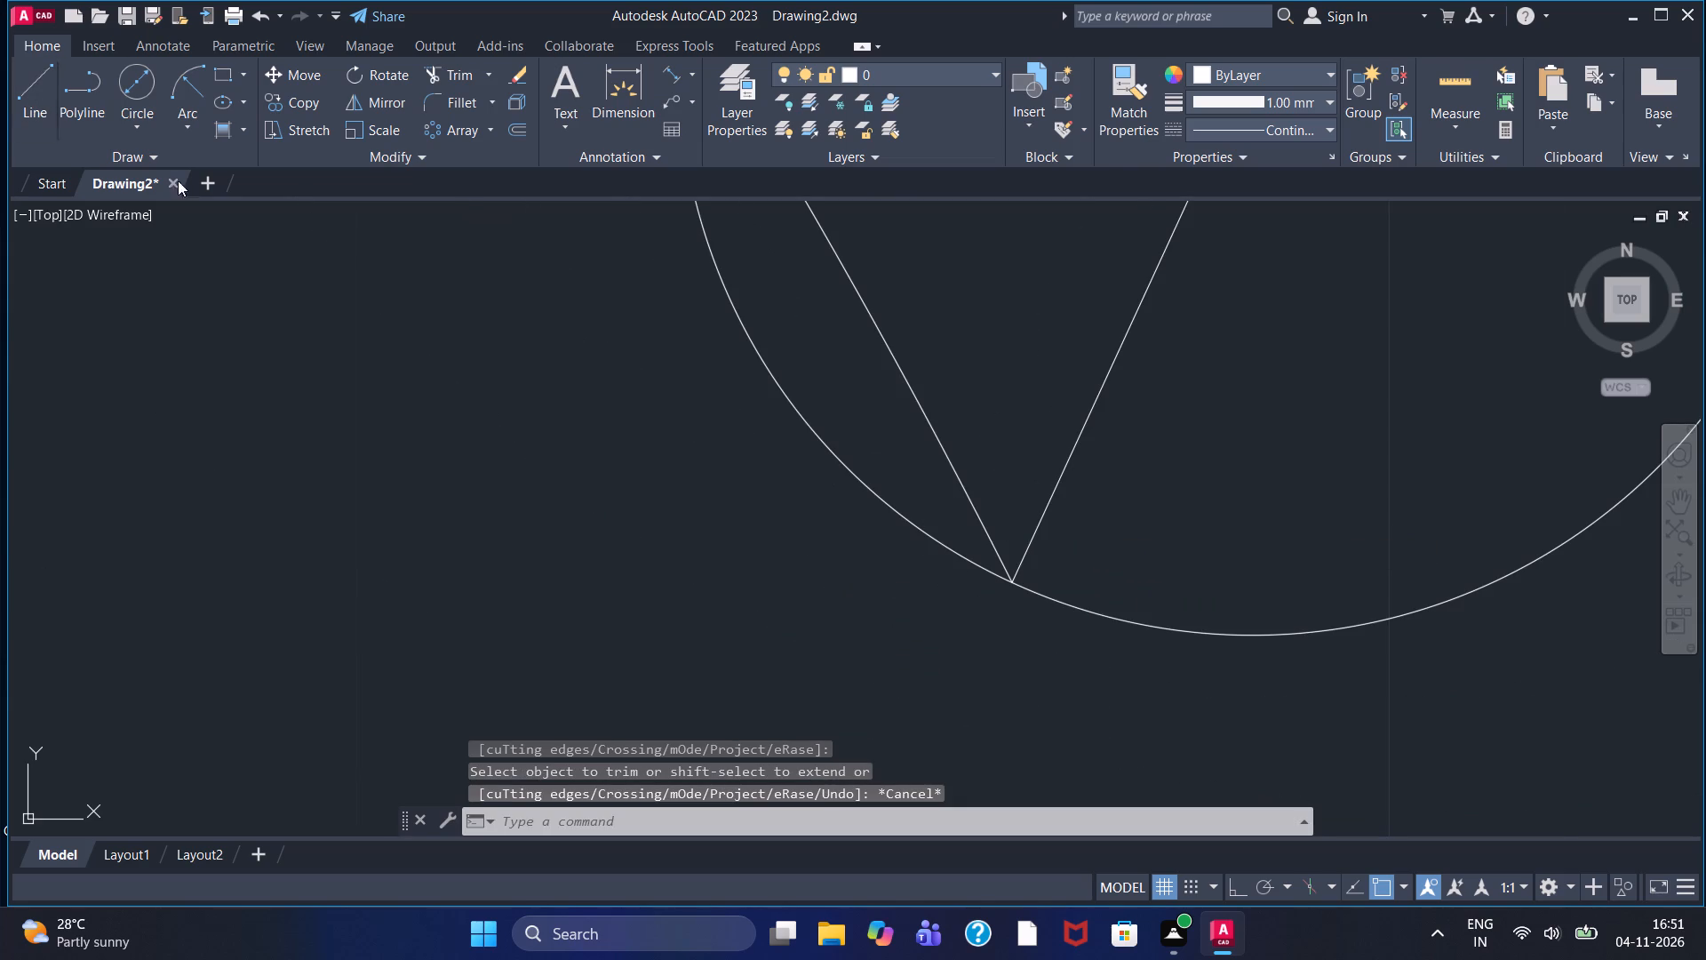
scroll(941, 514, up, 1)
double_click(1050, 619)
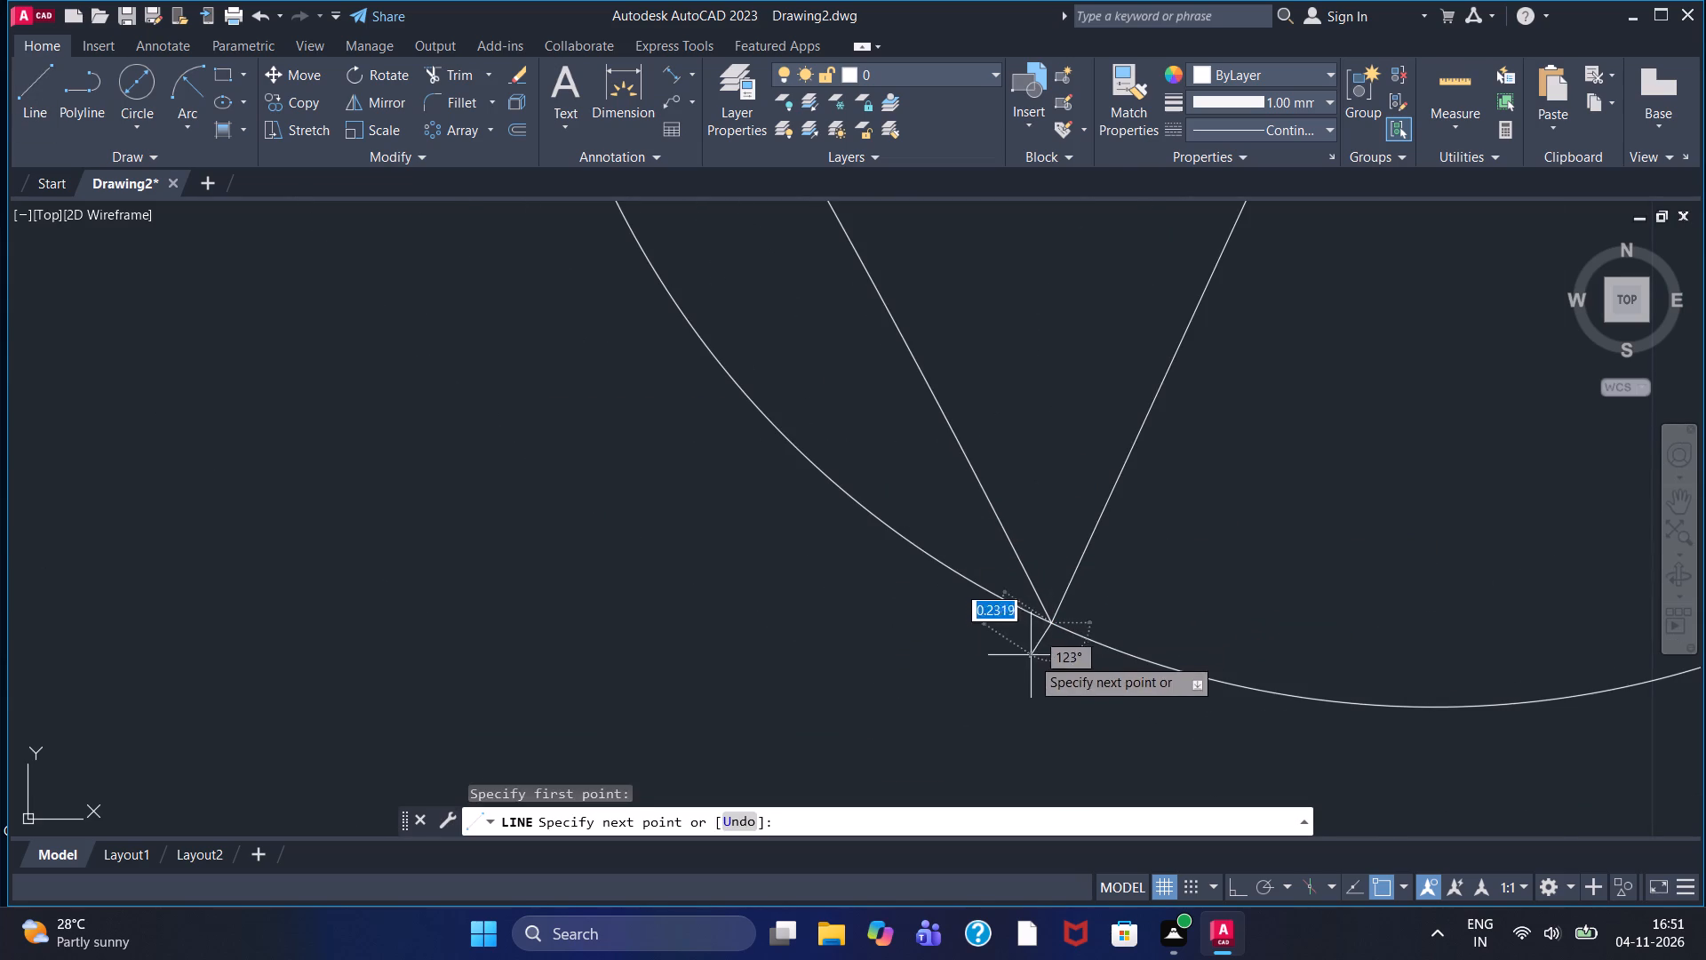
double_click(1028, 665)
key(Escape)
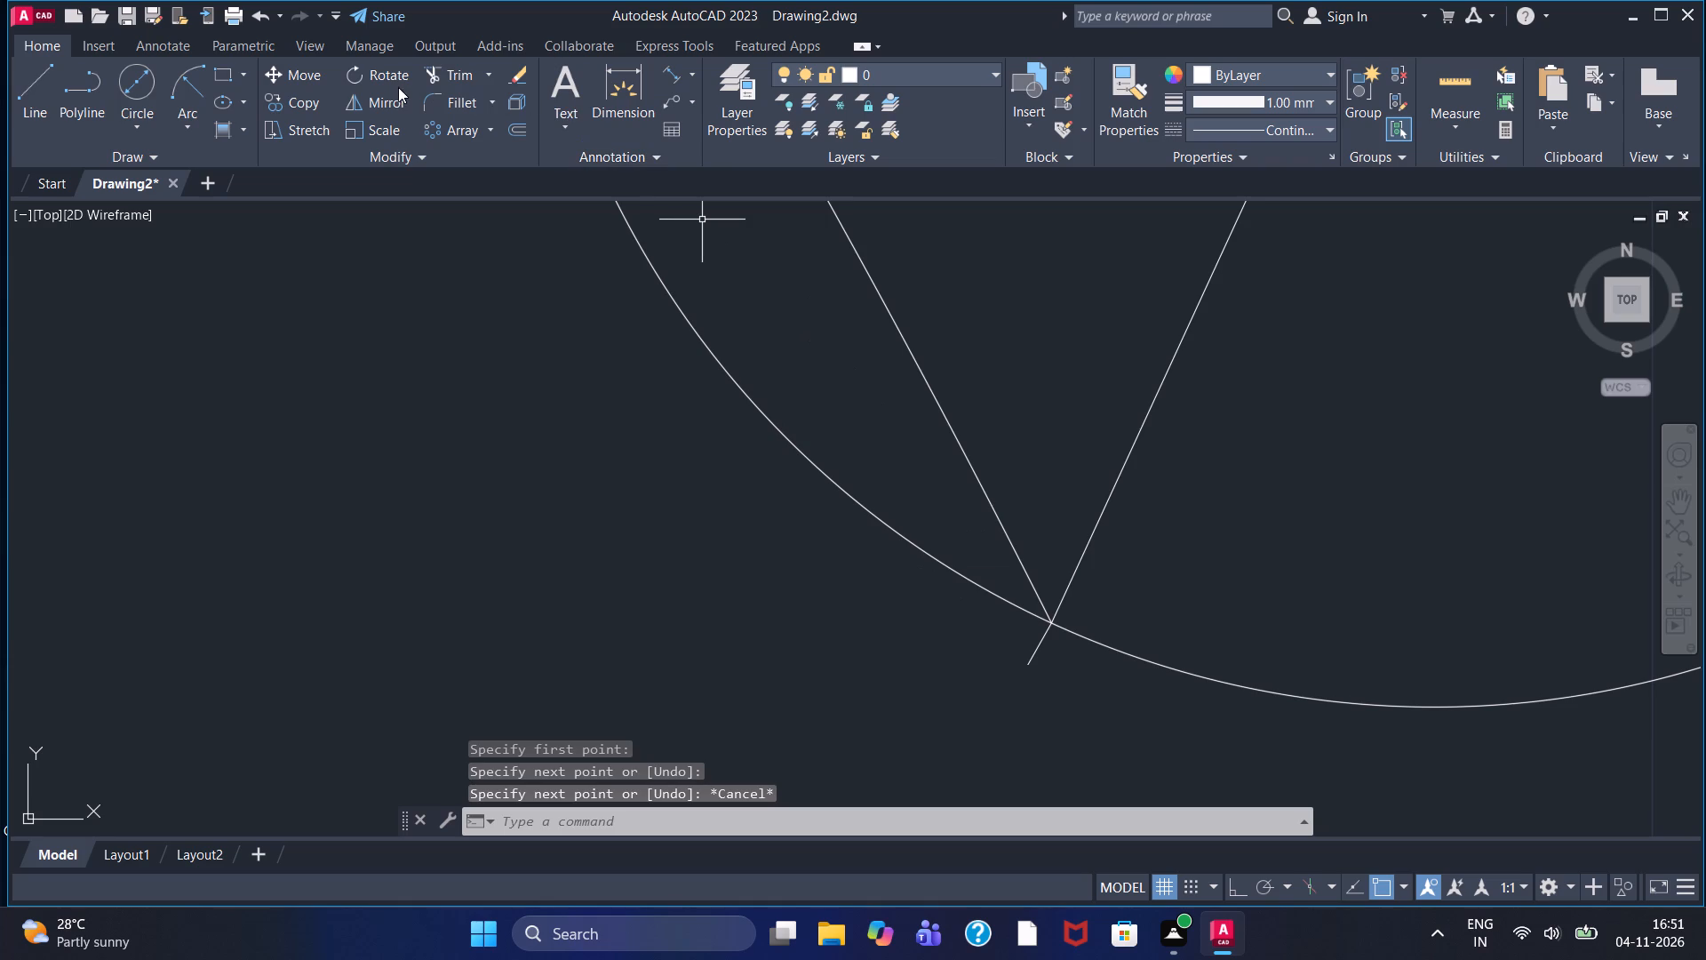
Trim away the short helper line, the slanted line and all remaining circle arcs, leaving the band's right end open.
click(433, 76)
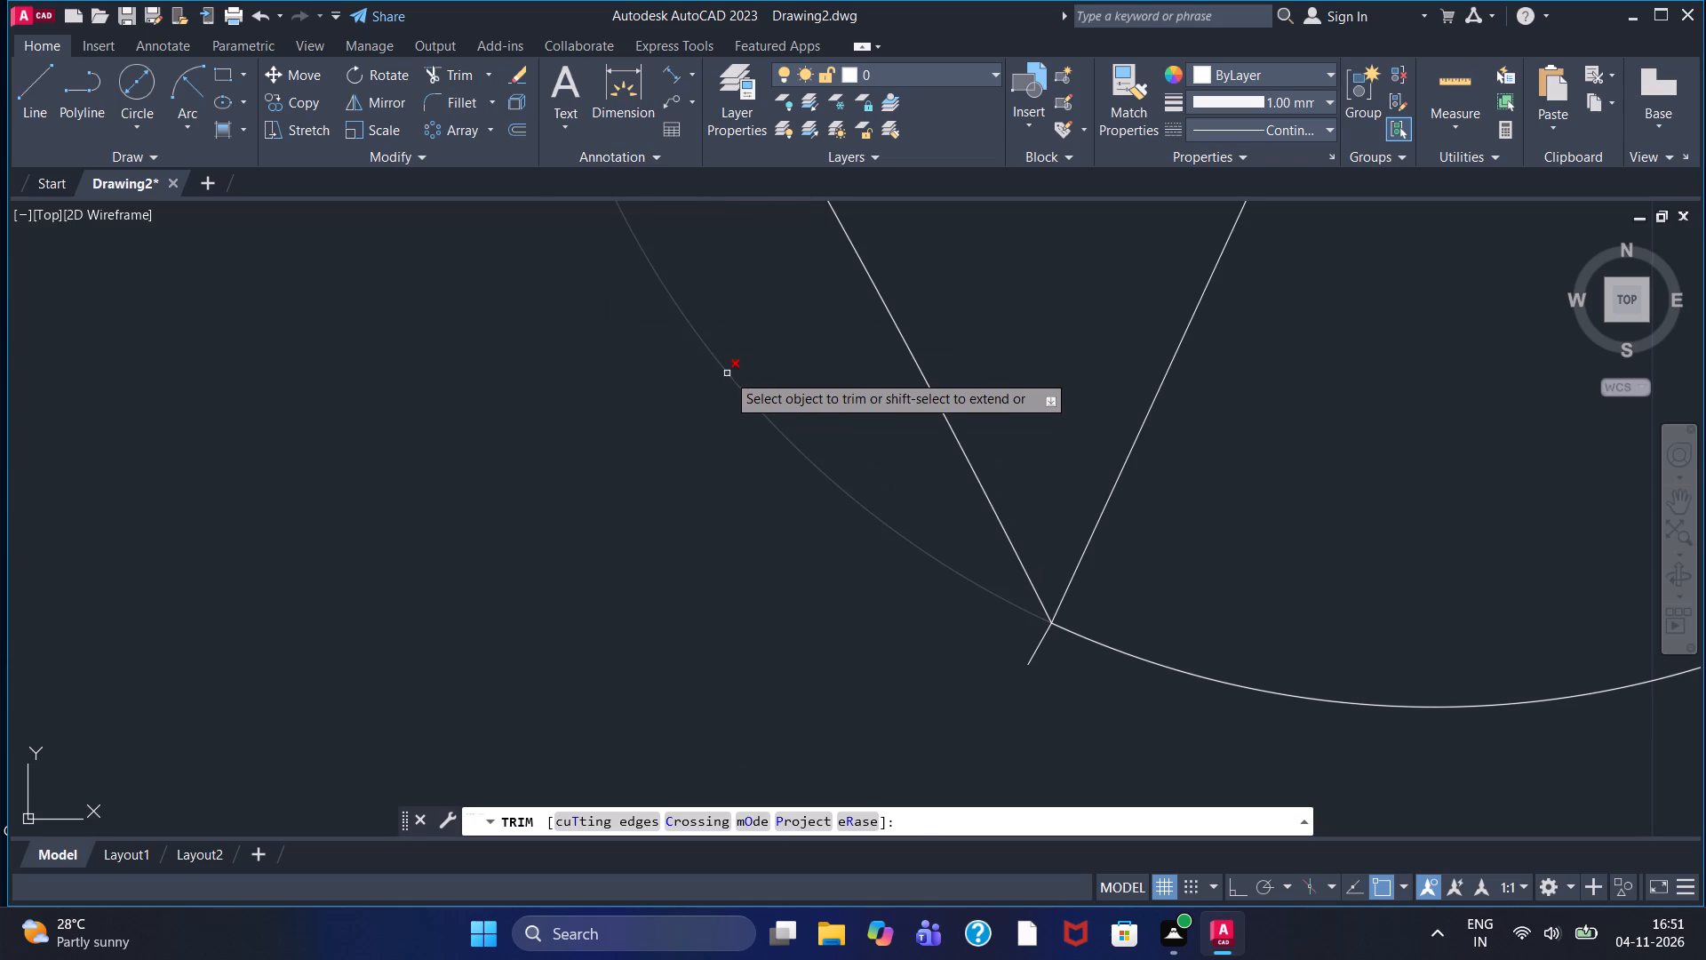
click(727, 373)
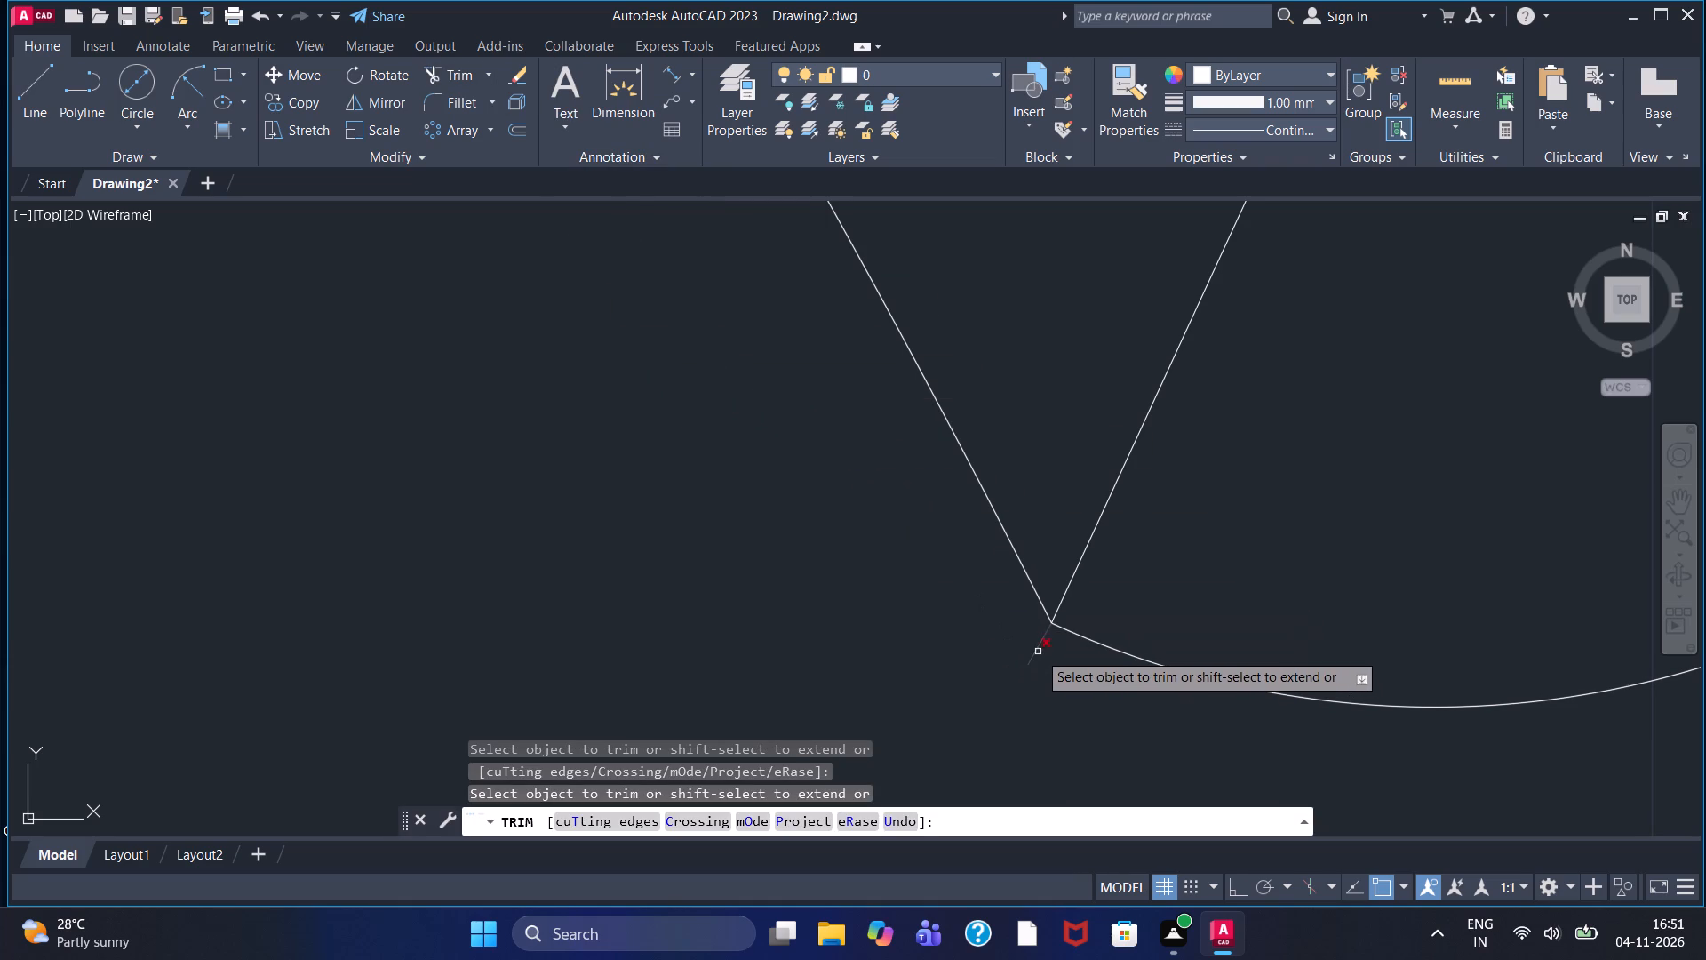
click(1038, 652)
click(1114, 488)
scroll(1154, 445, down, 2)
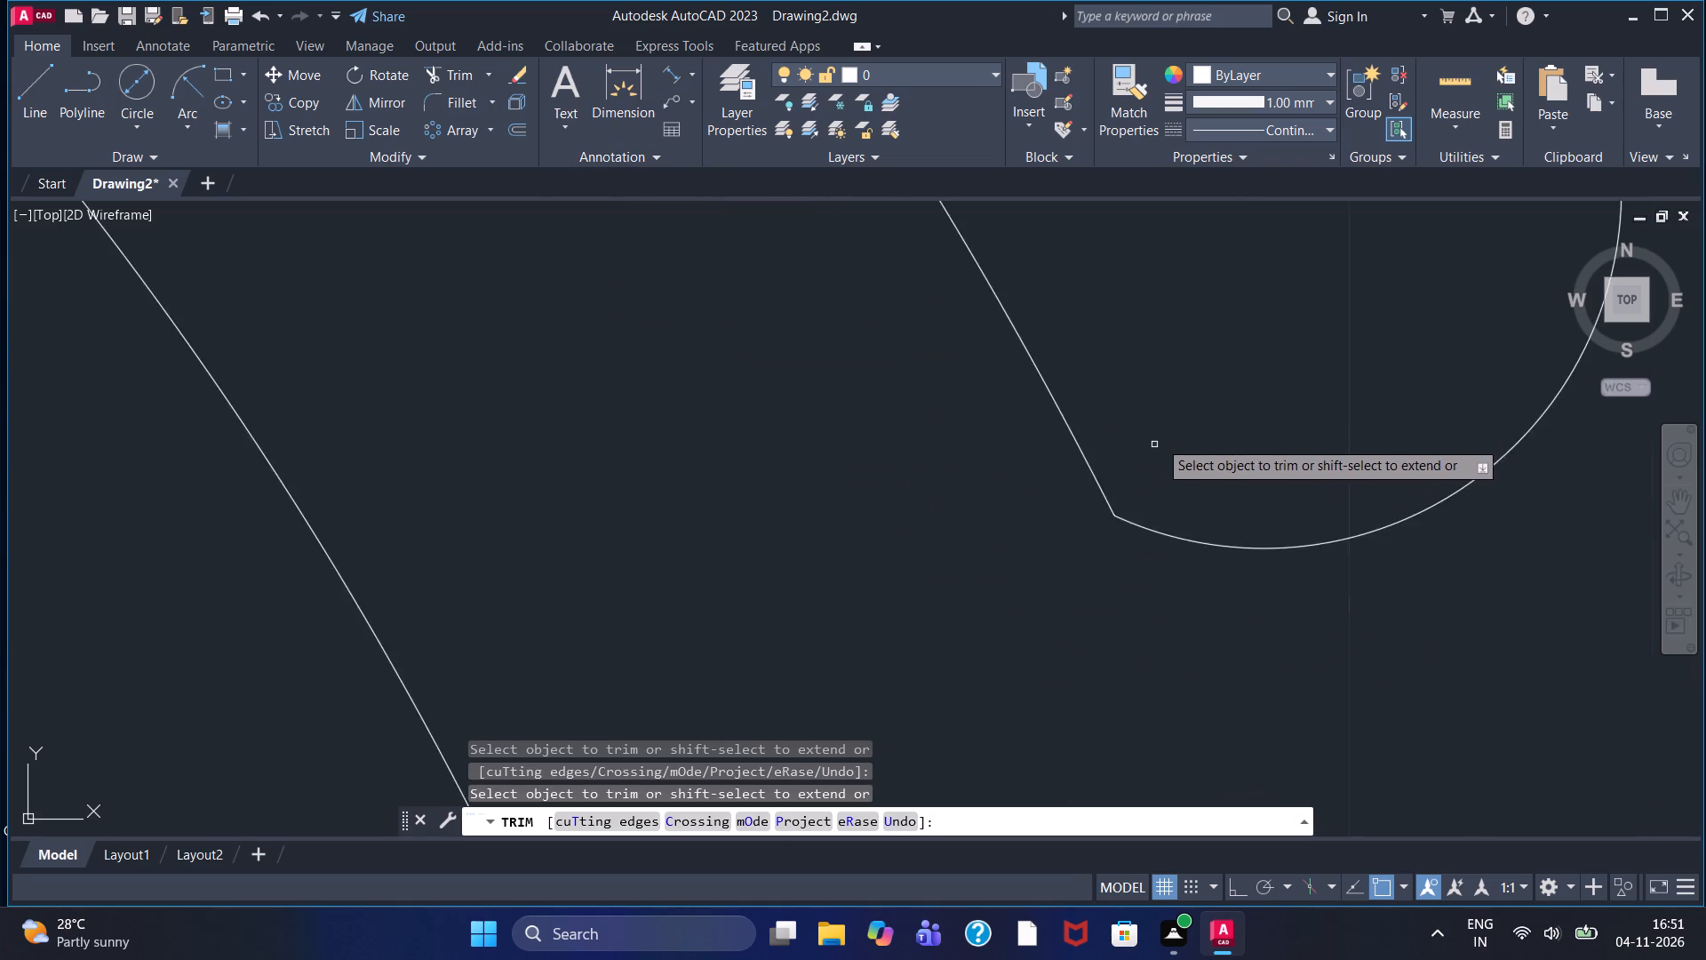
scroll(1175, 404, down, 2)
middle_drag(1230, 366, 1118, 506)
scroll(1118, 506, down, 1)
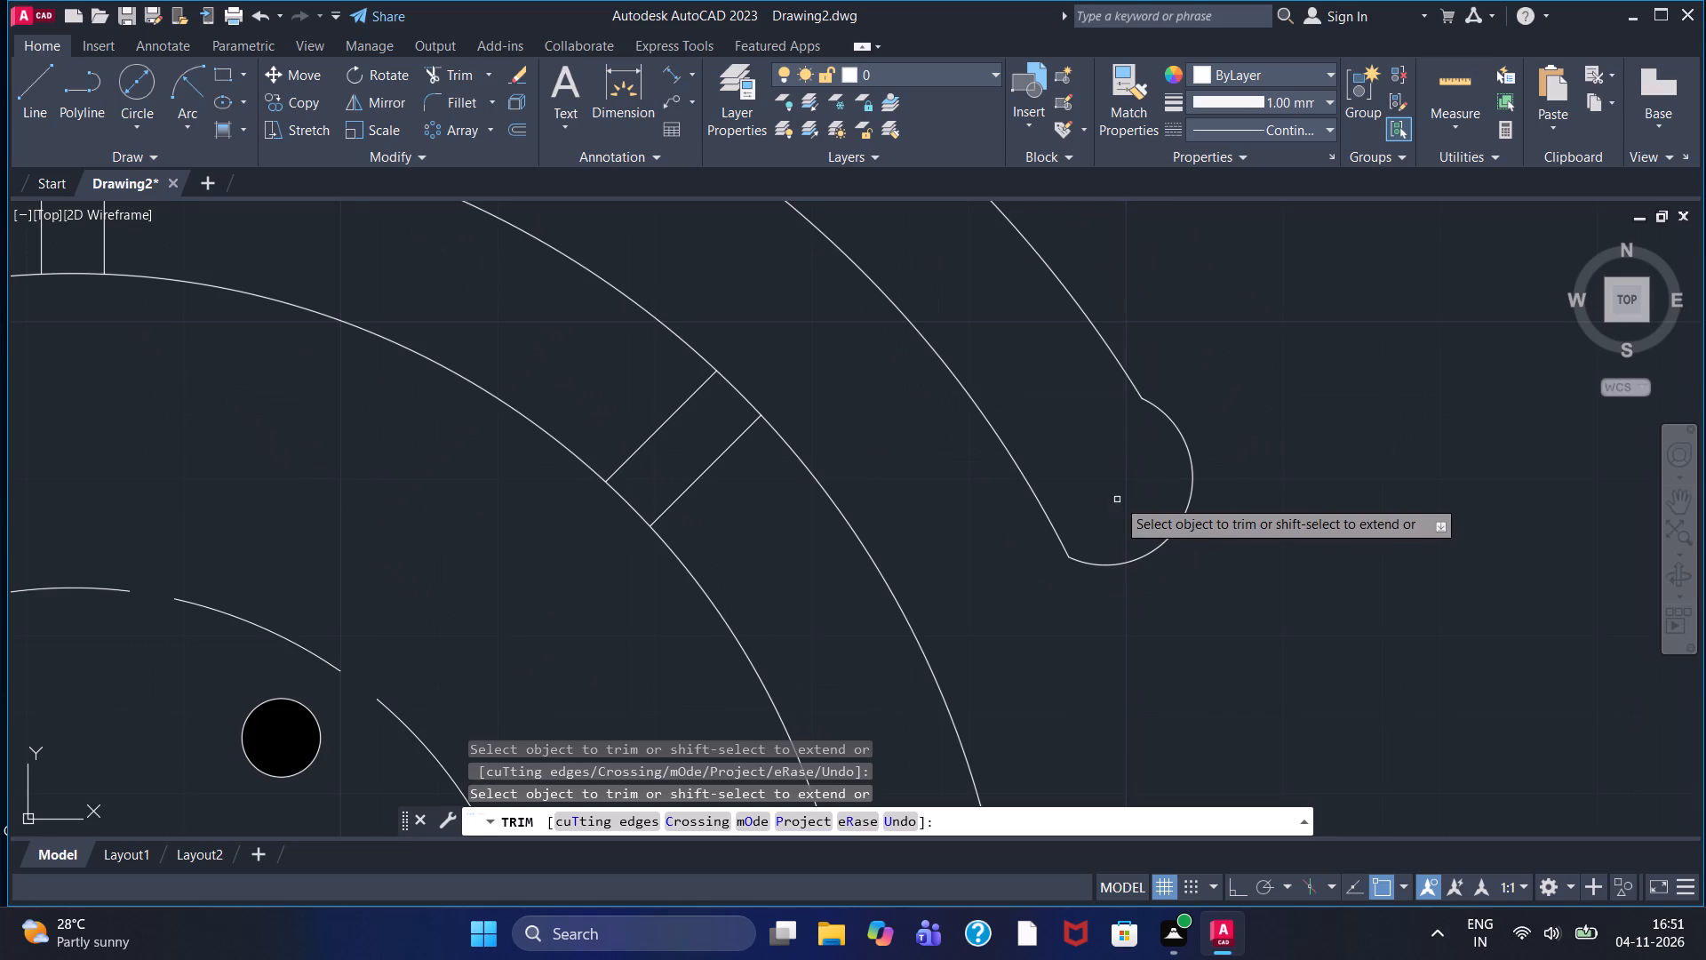
double_click(1177, 527)
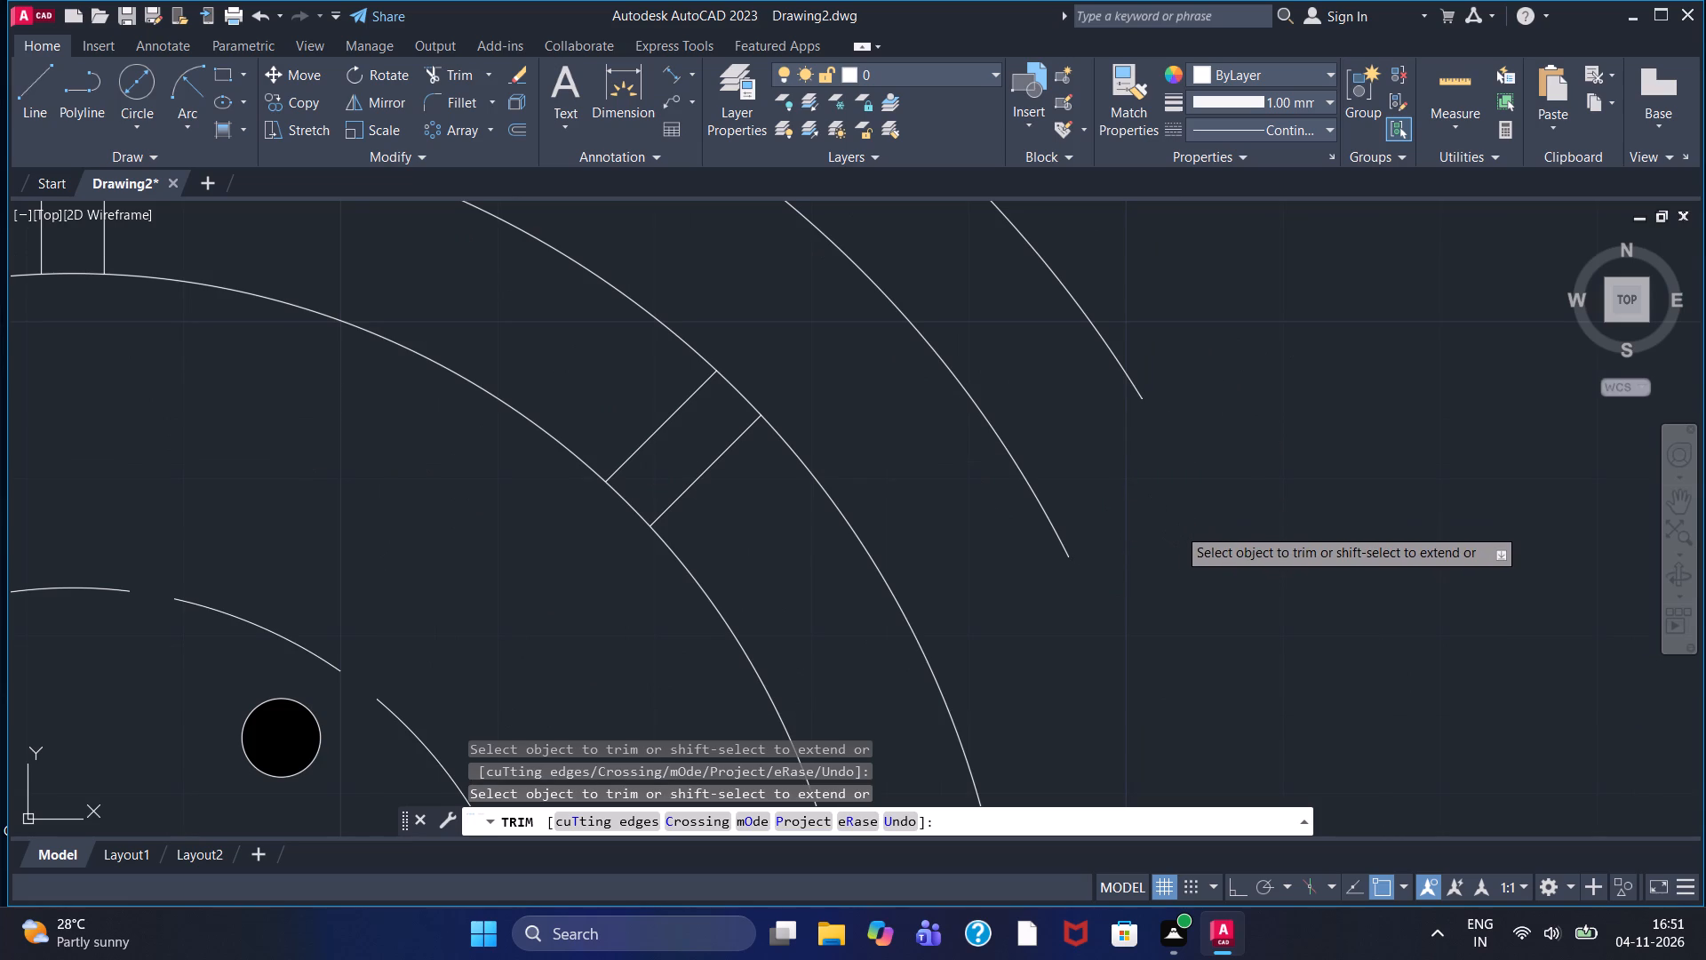
key(Escape)
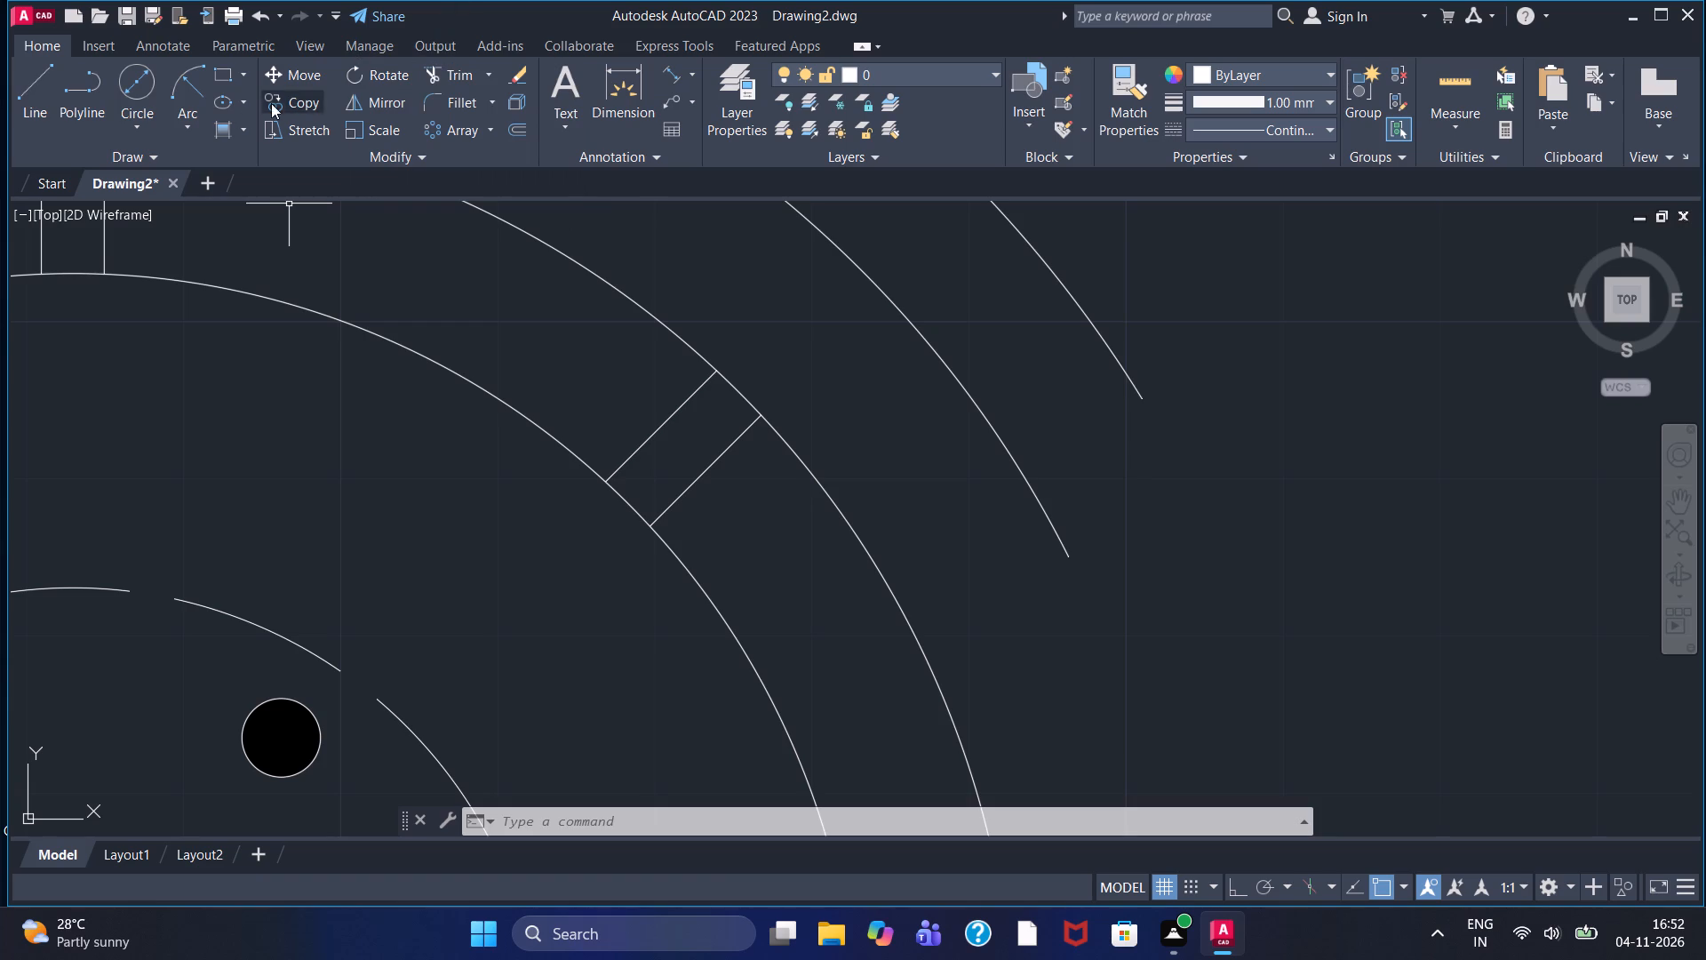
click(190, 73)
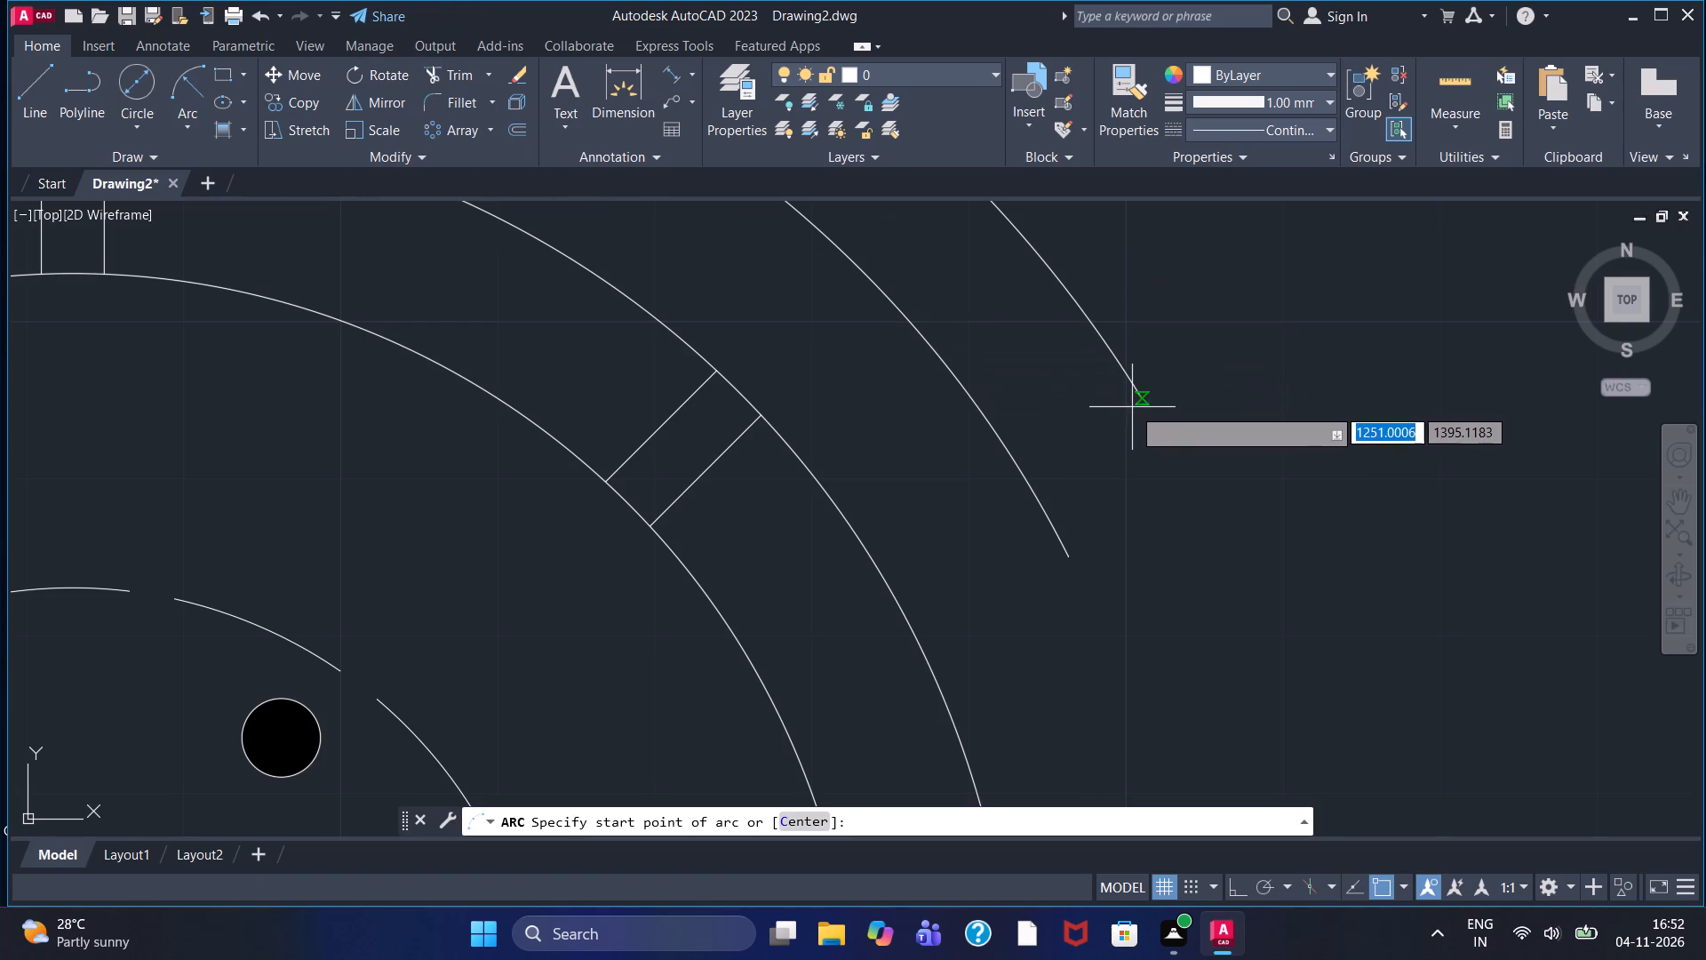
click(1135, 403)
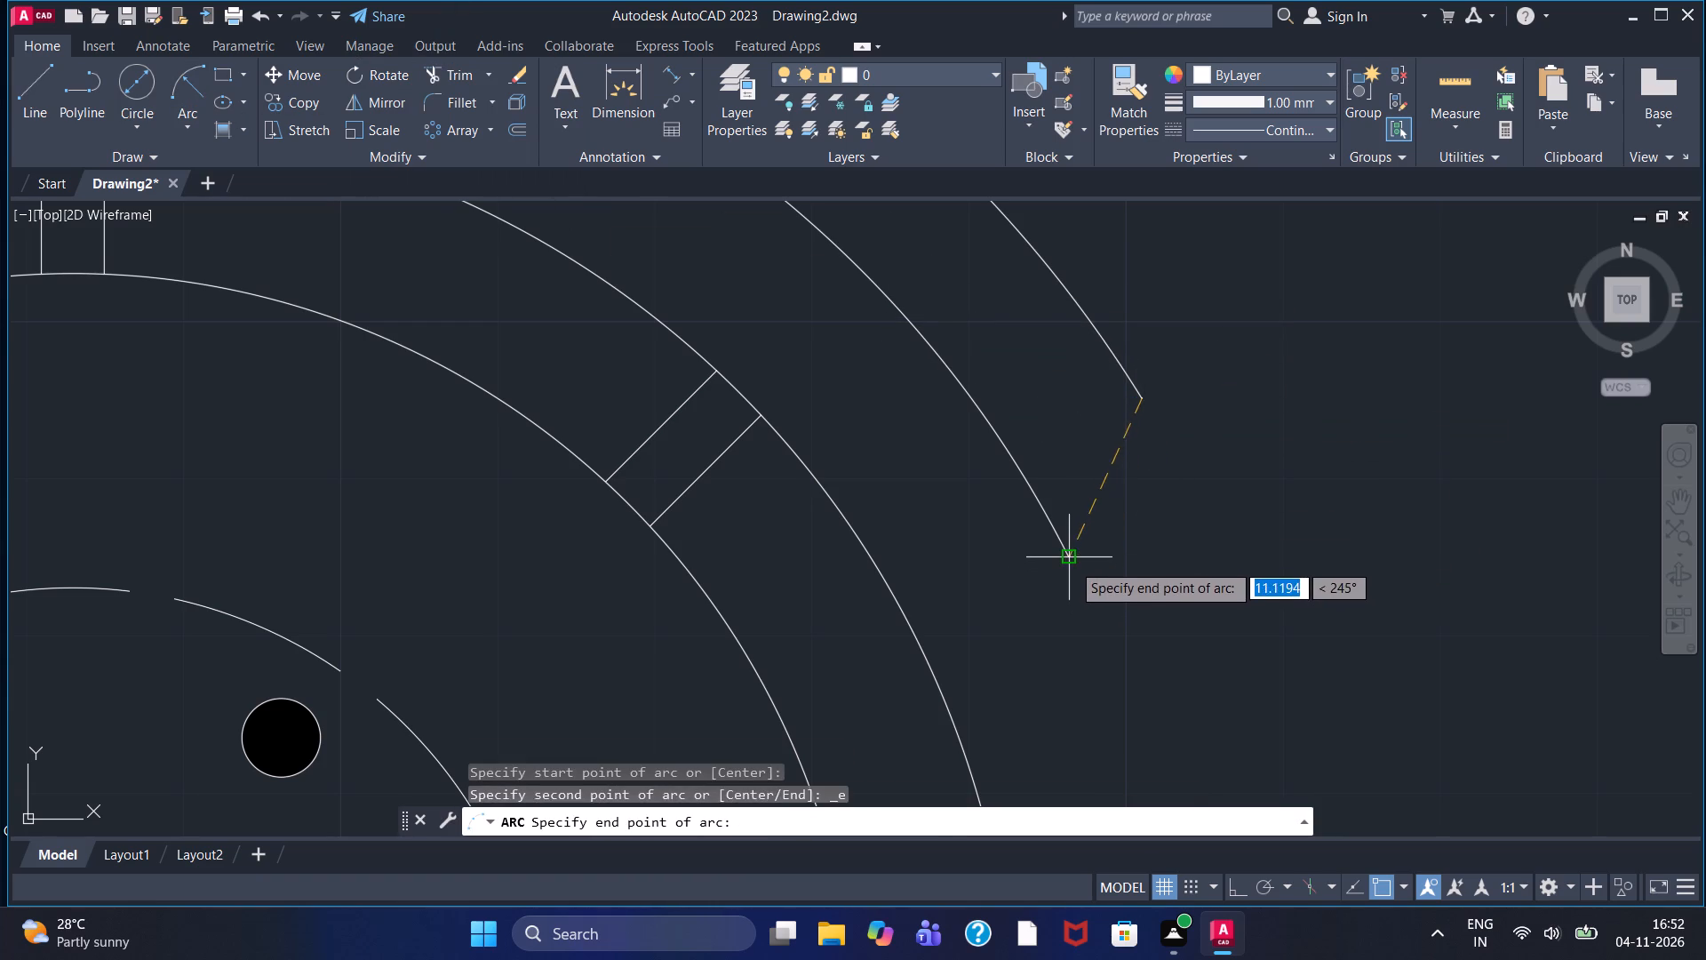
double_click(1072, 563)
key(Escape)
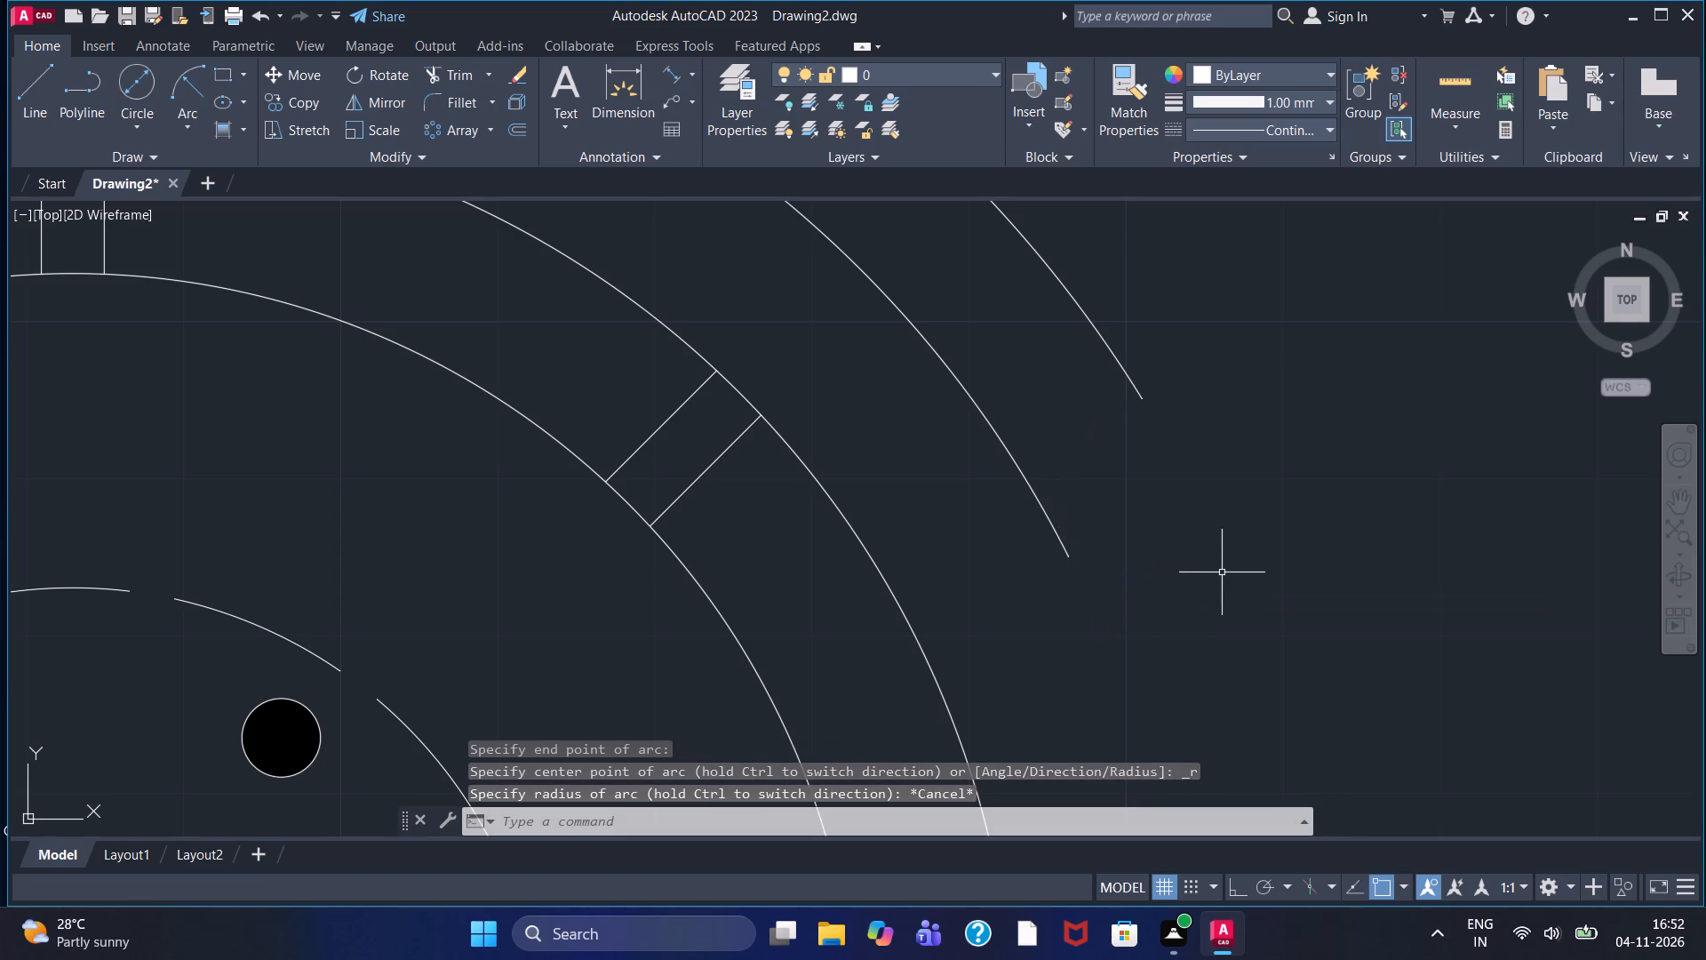
Close the band's right end with an outward-bulging start-end-radius arc from the inner arc's end to the outer arc's end.
drag(193, 78, 204, 98)
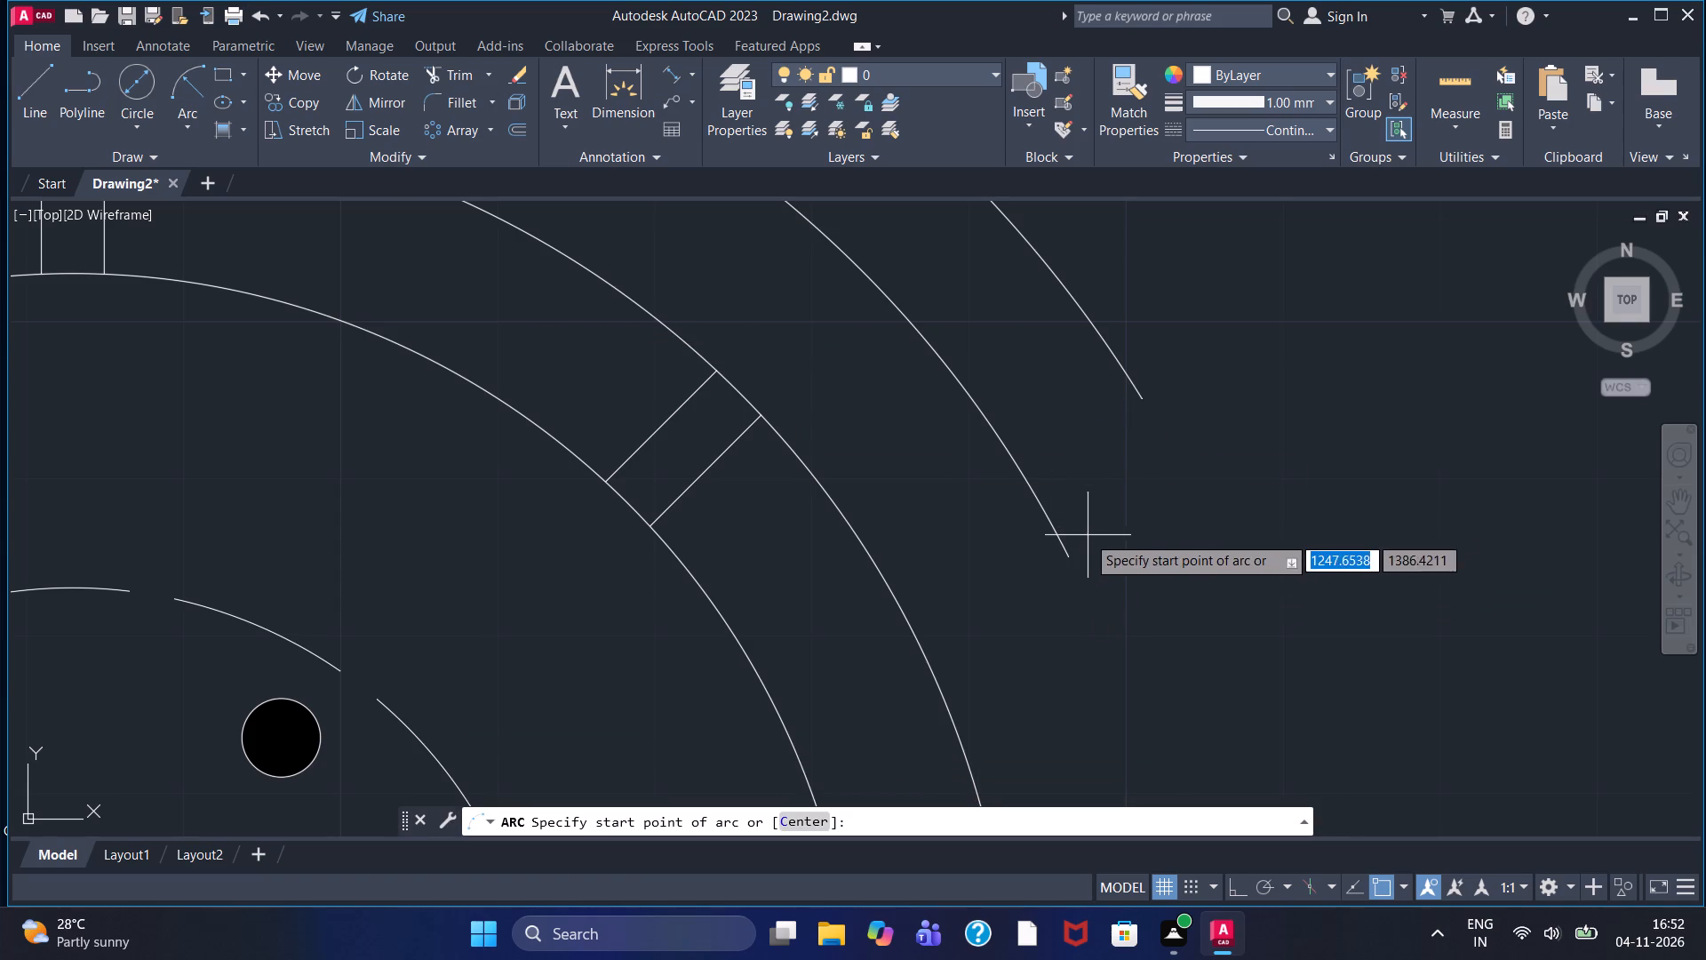
drag(1064, 554, 1072, 529)
double_click(1140, 394)
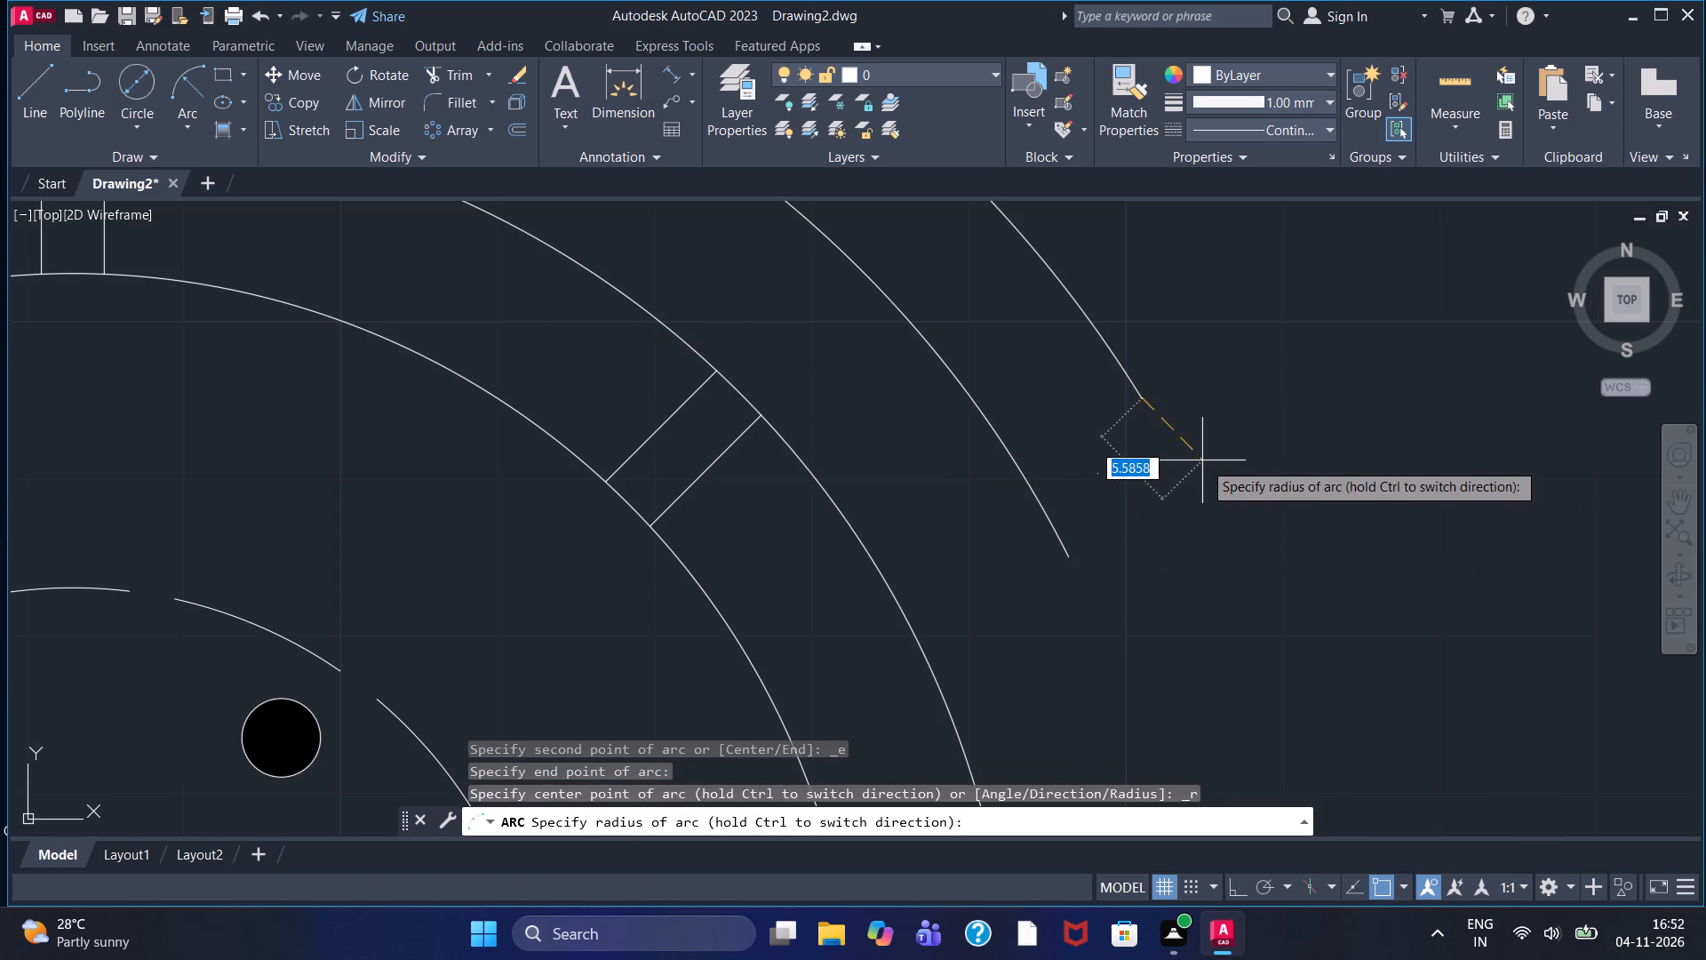
double_click(1133, 512)
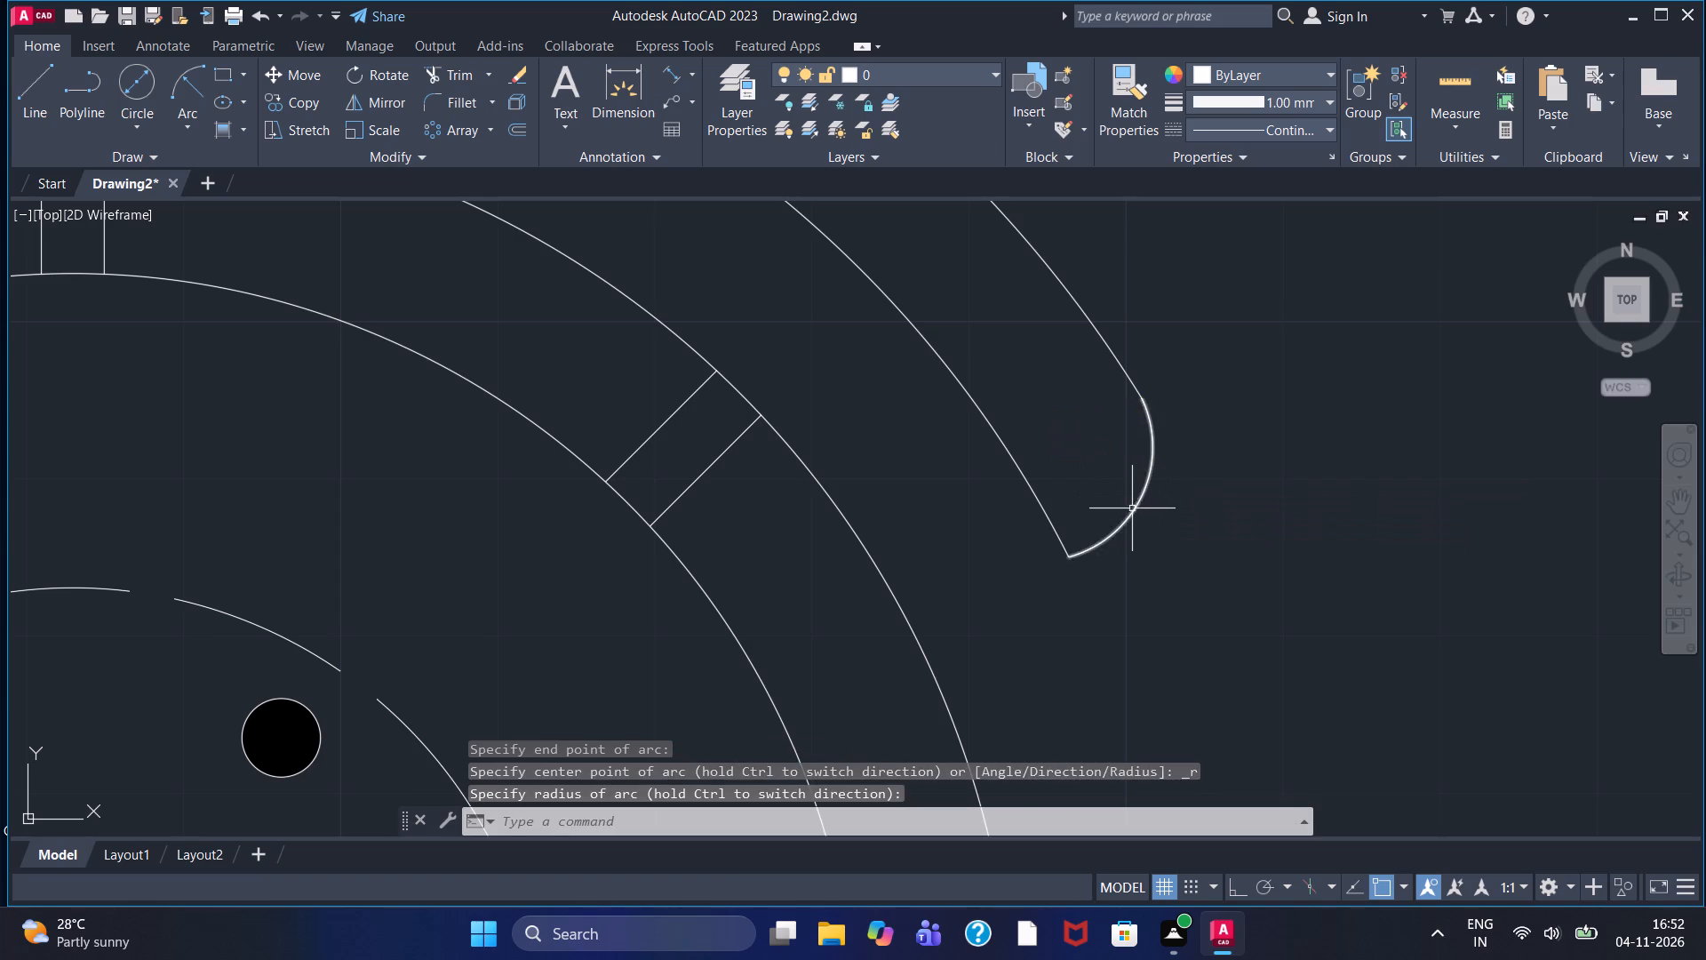
key(Escape)
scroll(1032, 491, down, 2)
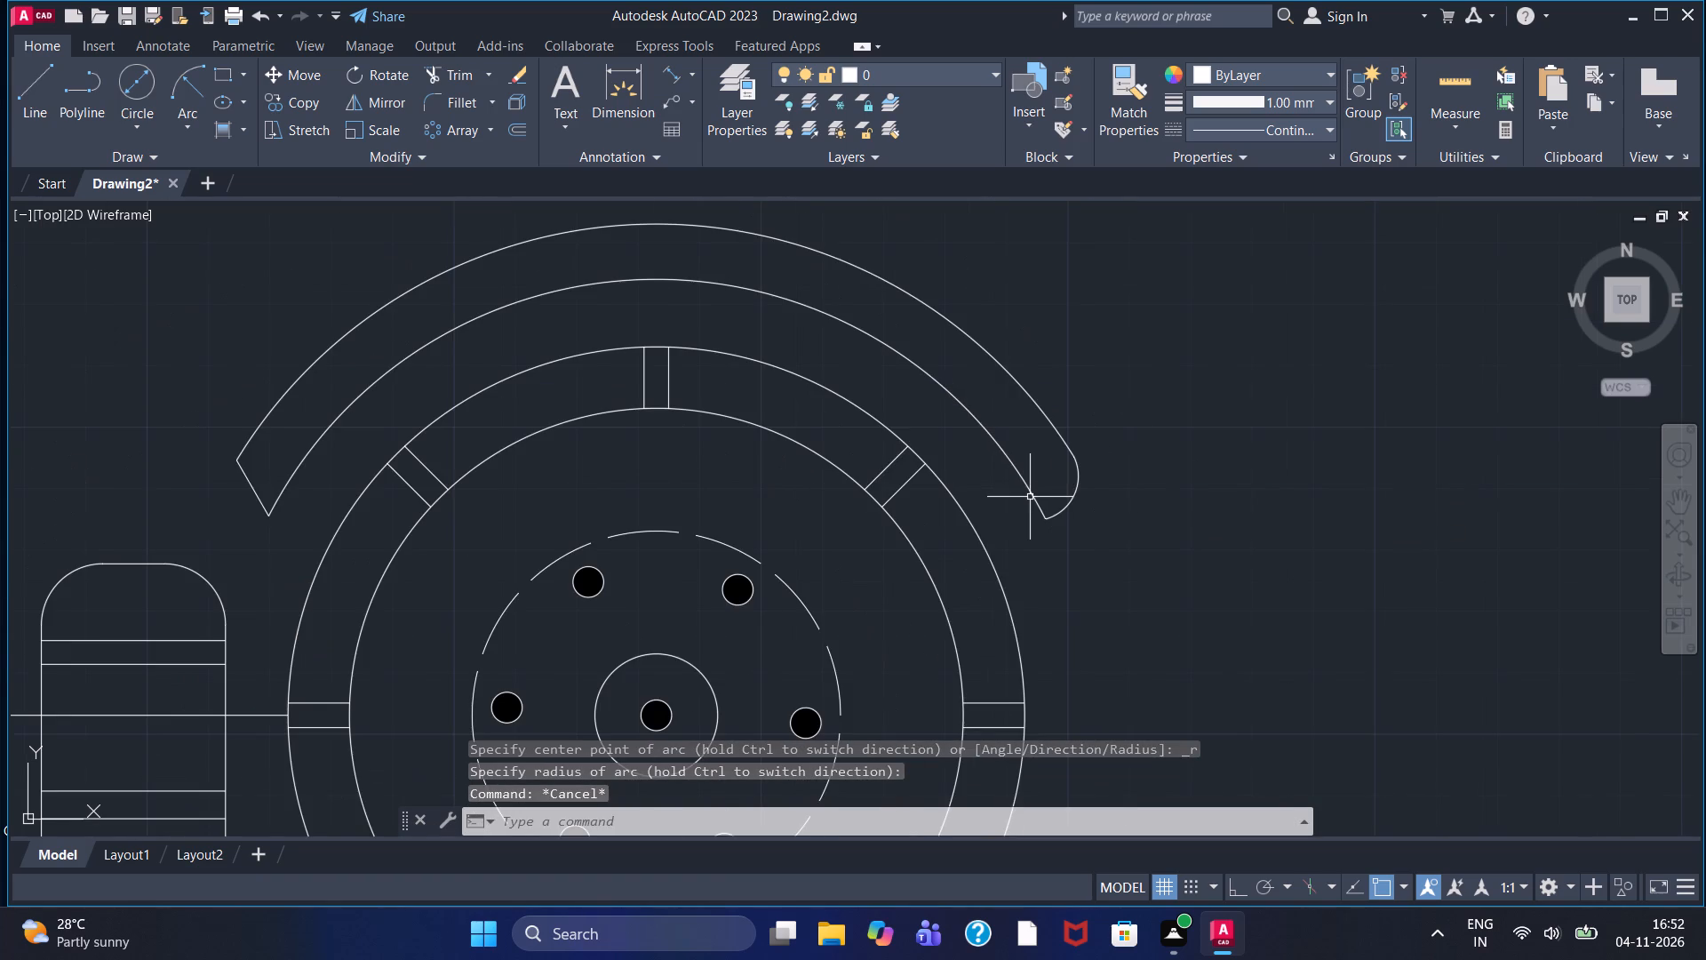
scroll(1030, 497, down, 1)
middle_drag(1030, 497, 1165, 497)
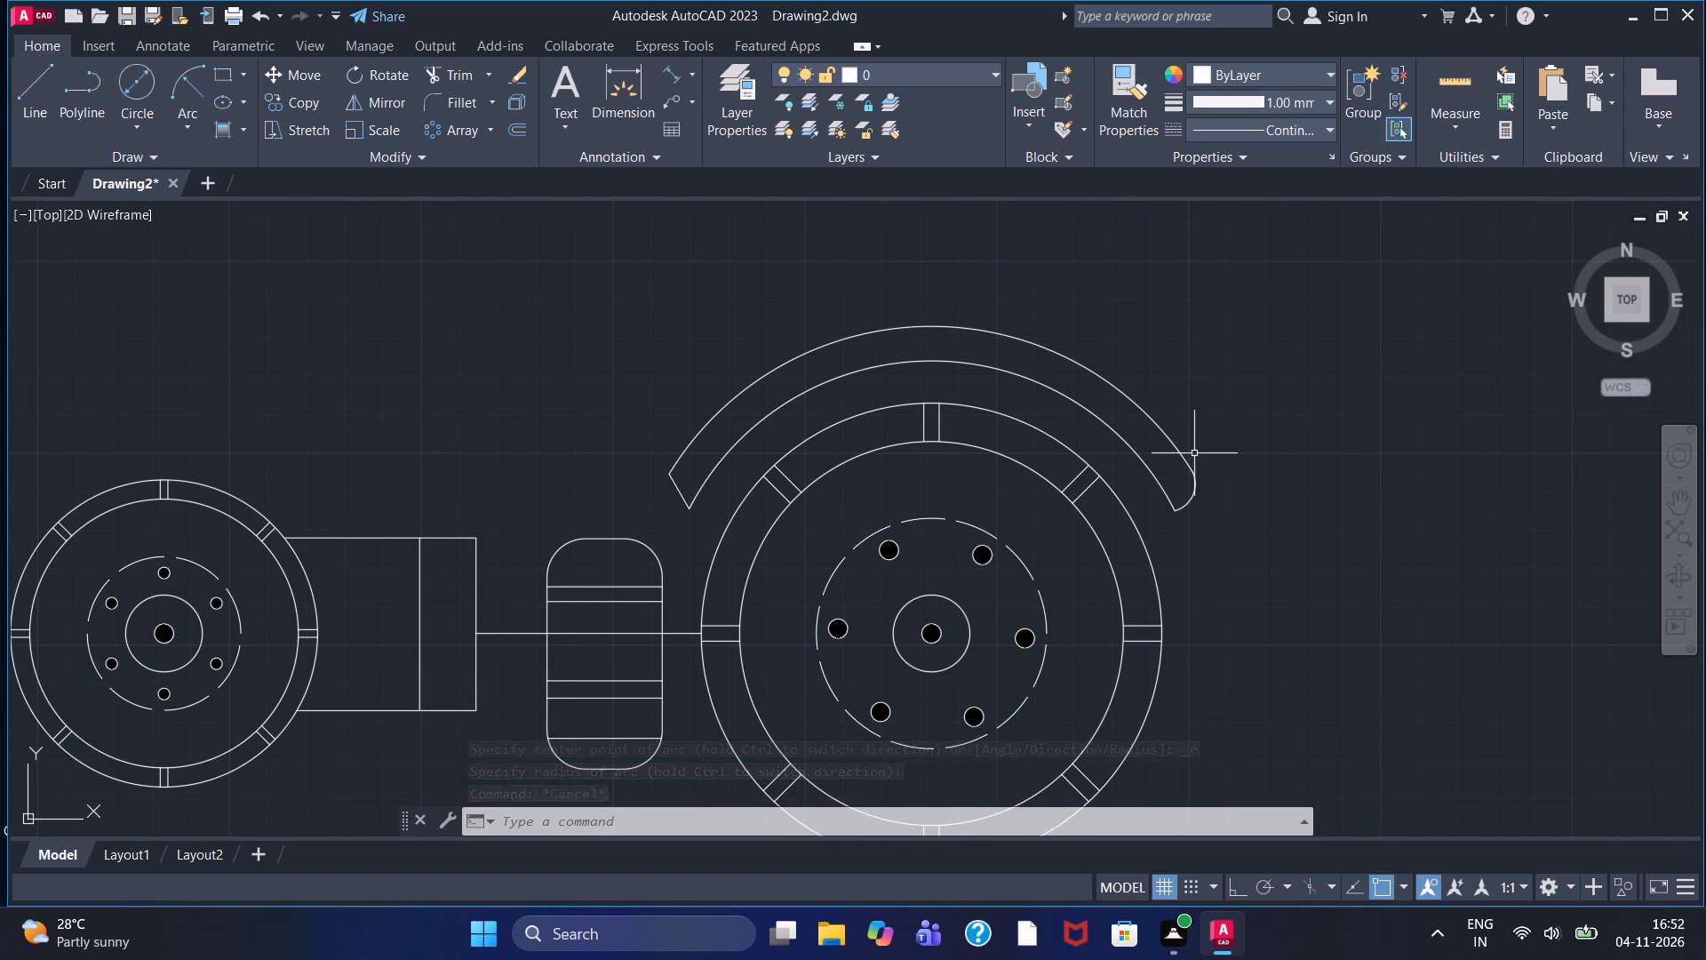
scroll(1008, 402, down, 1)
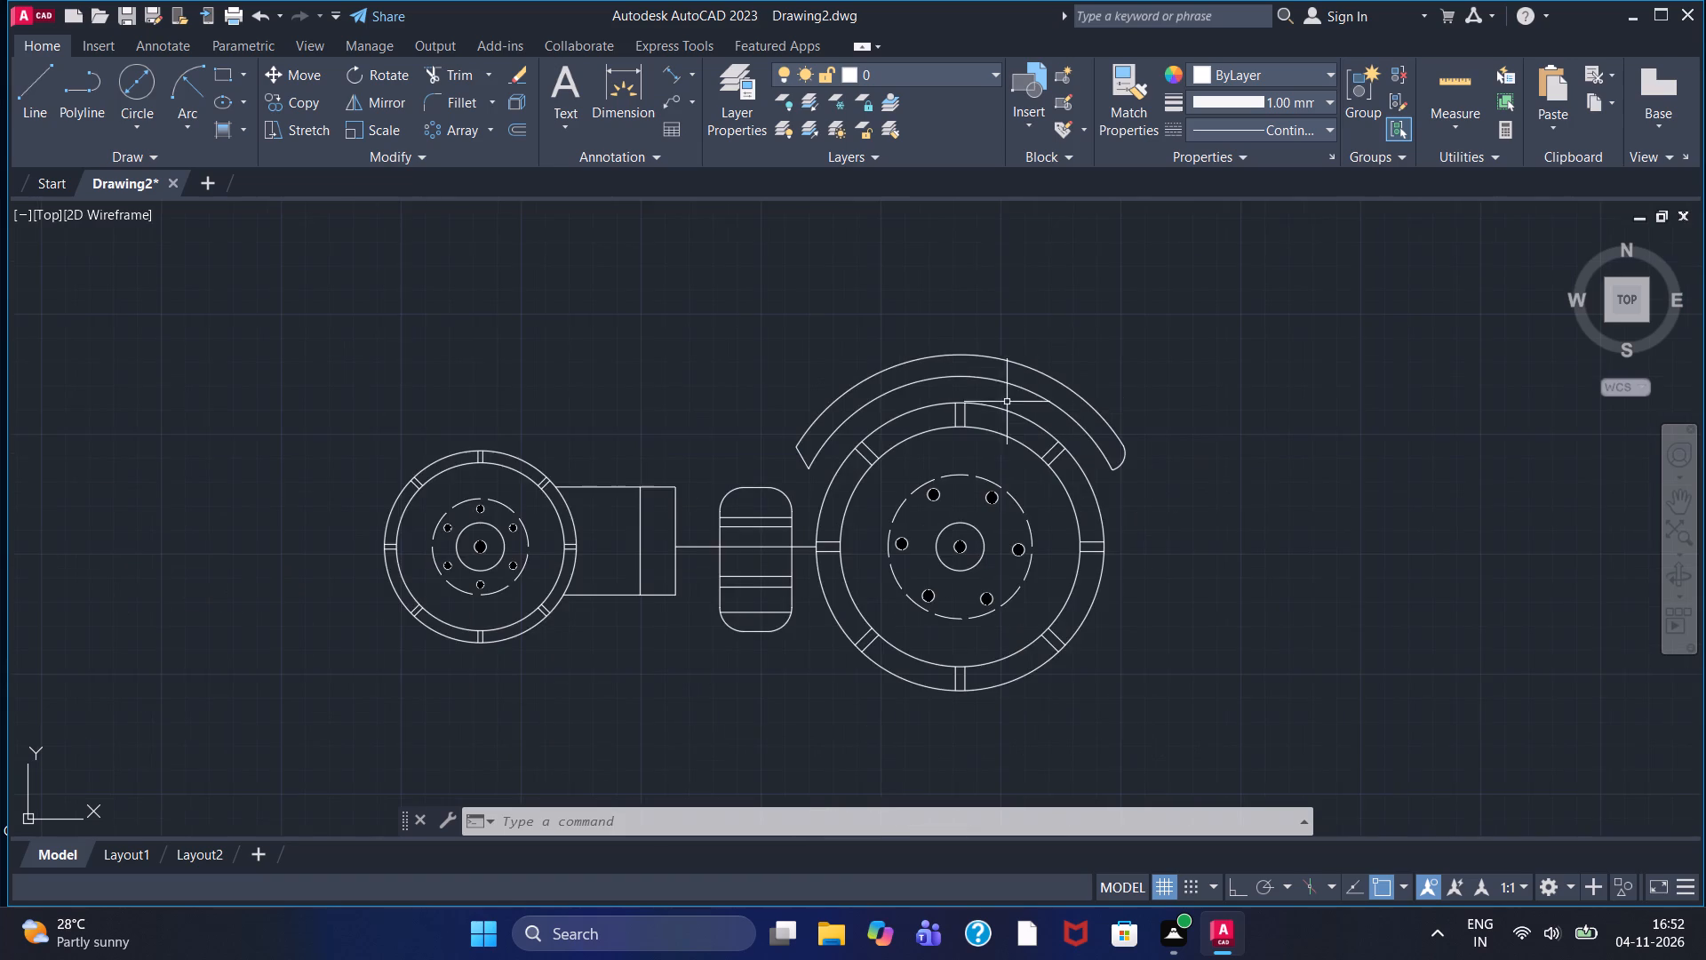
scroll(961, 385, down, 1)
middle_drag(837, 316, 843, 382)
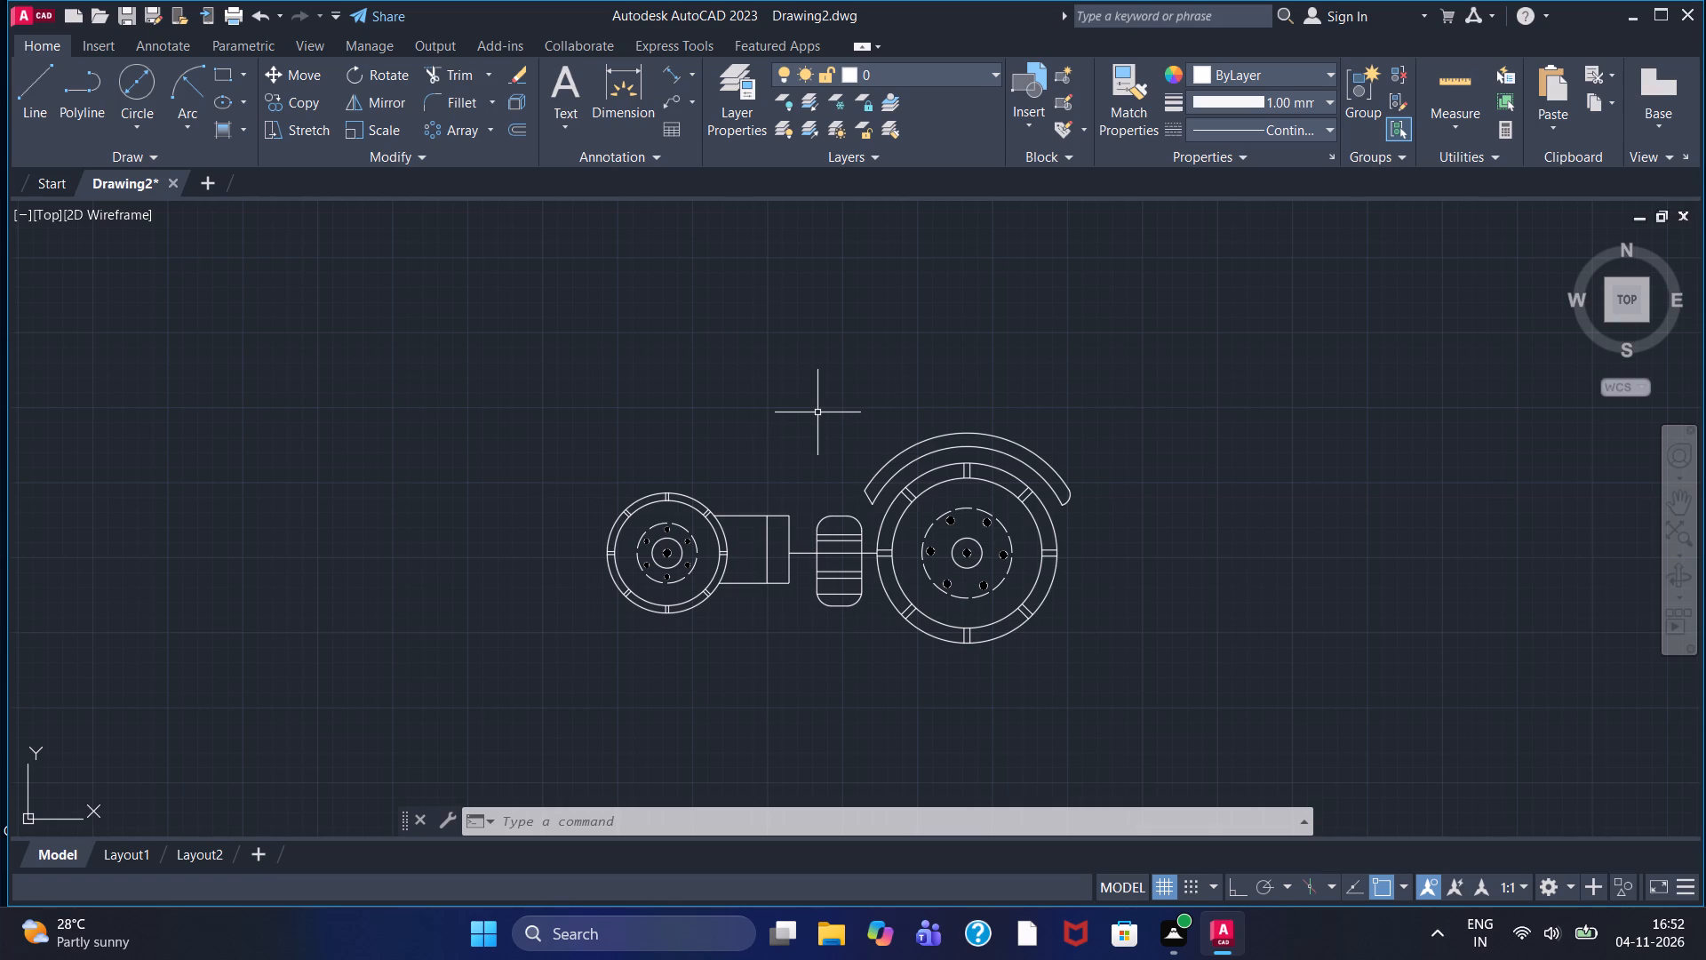
Draw a line about 102 units long, leaning slightly left, upward from just right of the top of the curved band's outer arc.
scroll(817, 414, down, 1)
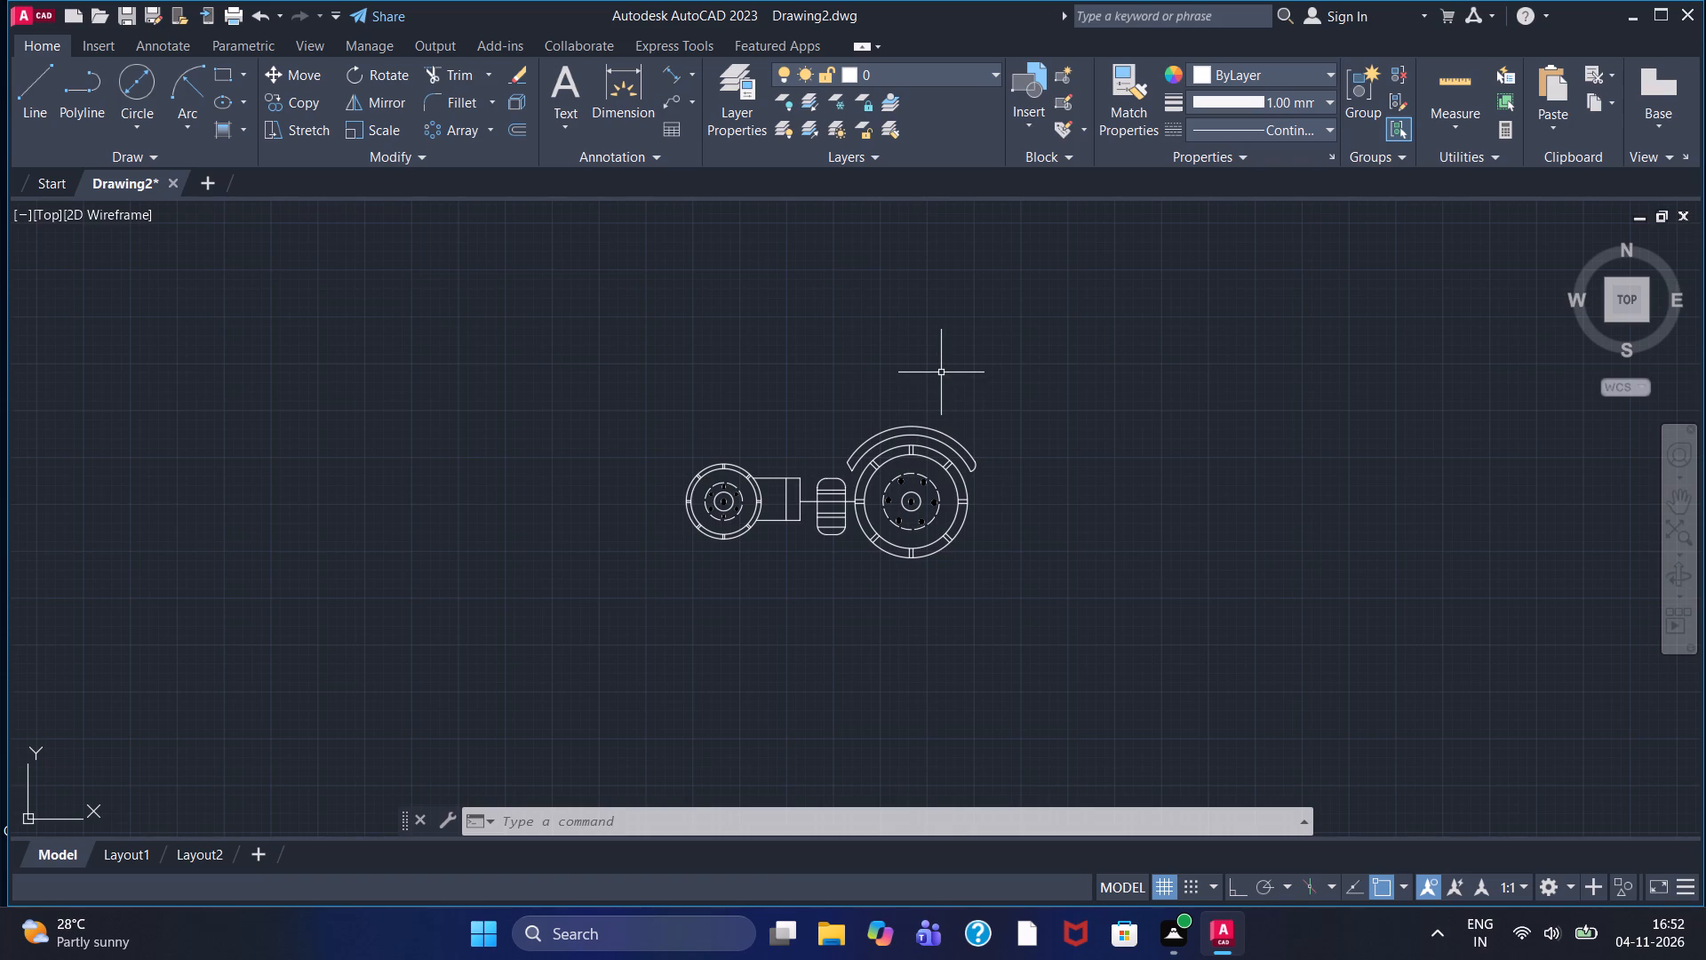
scroll(937, 375, up, 1)
middle_drag(953, 360, 953, 385)
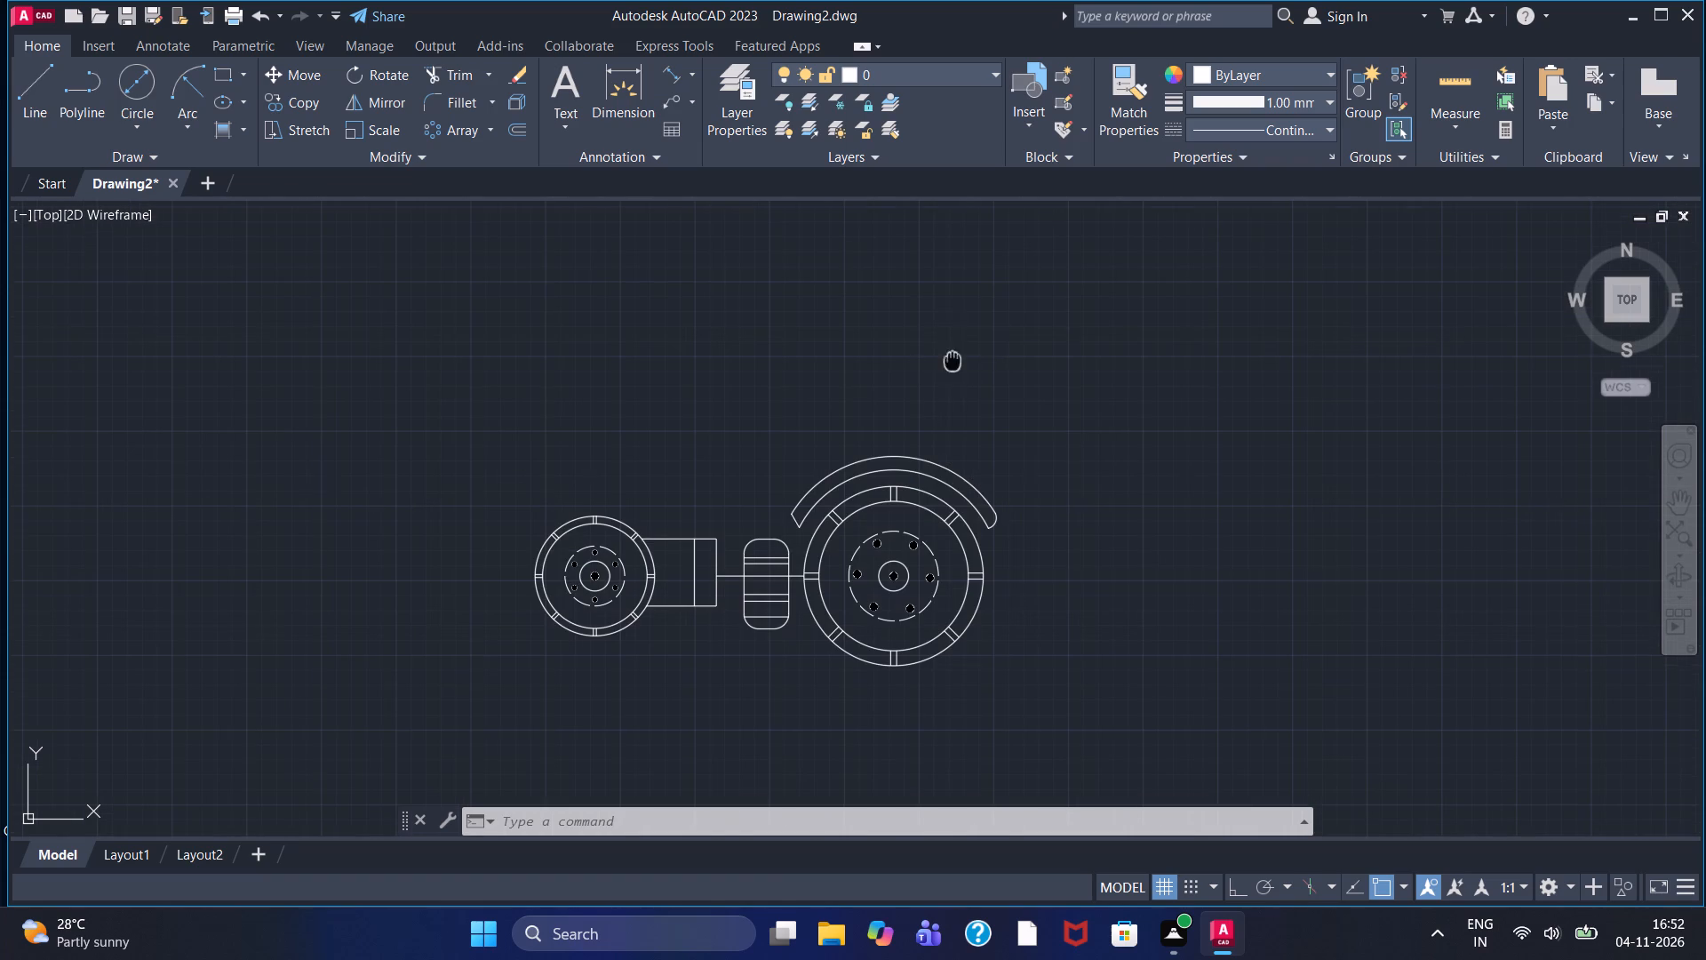
middle_drag(953, 385, 960, 404)
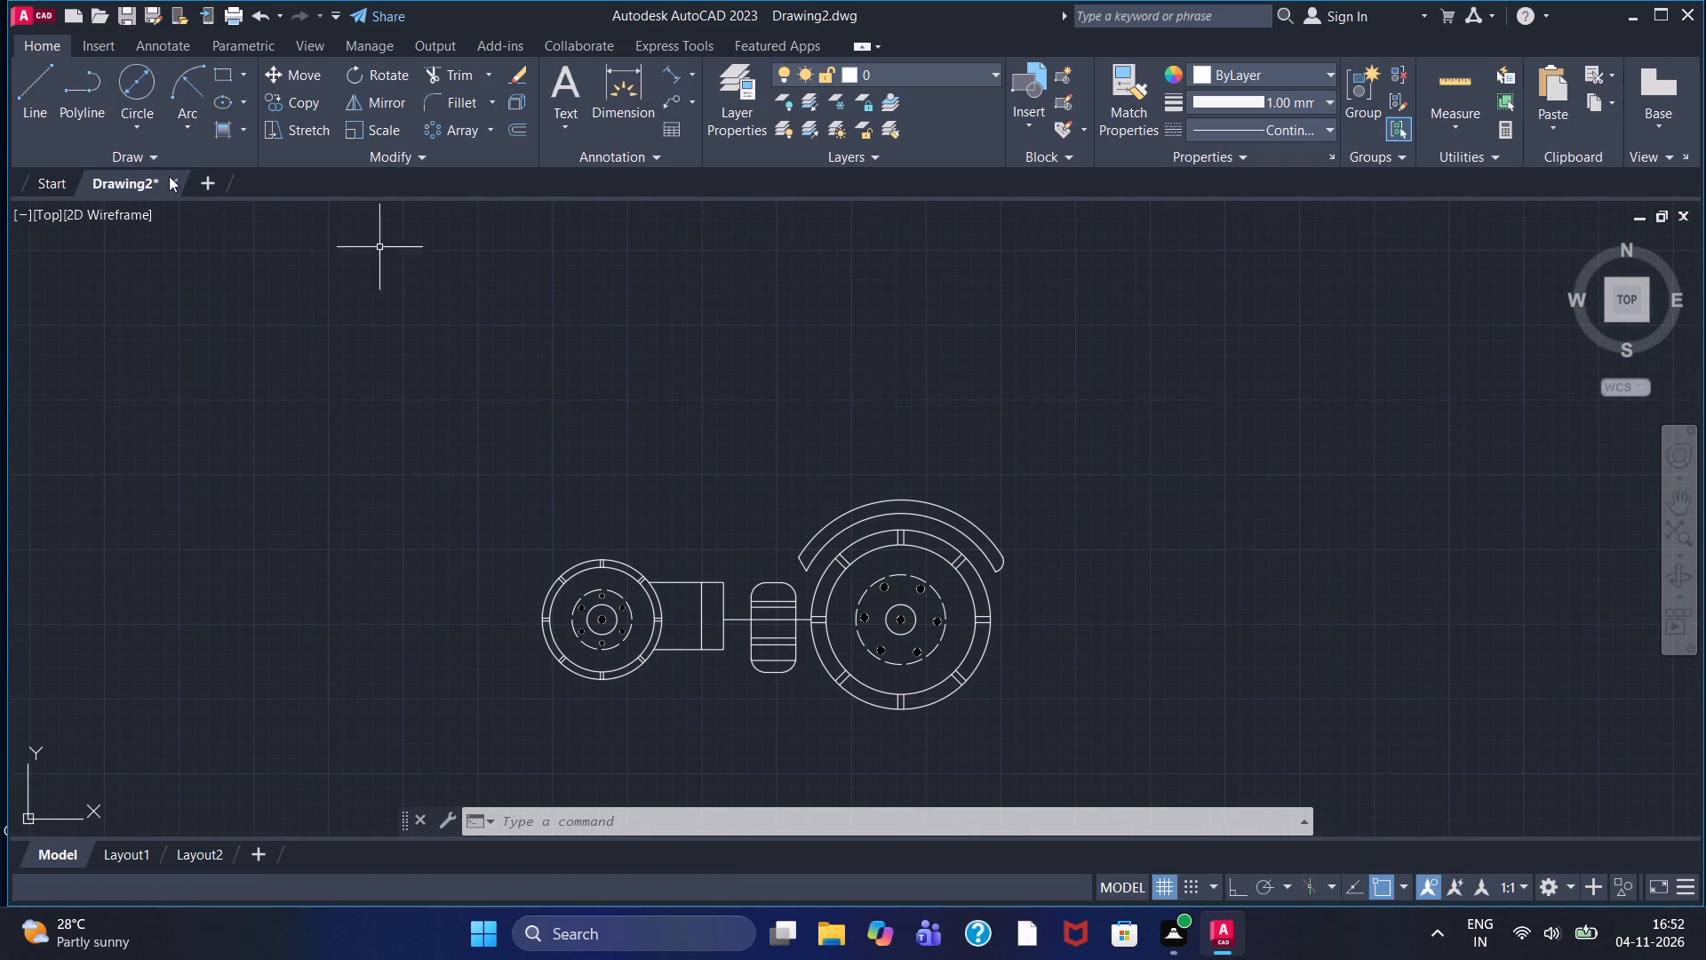
drag(36, 81, 40, 92)
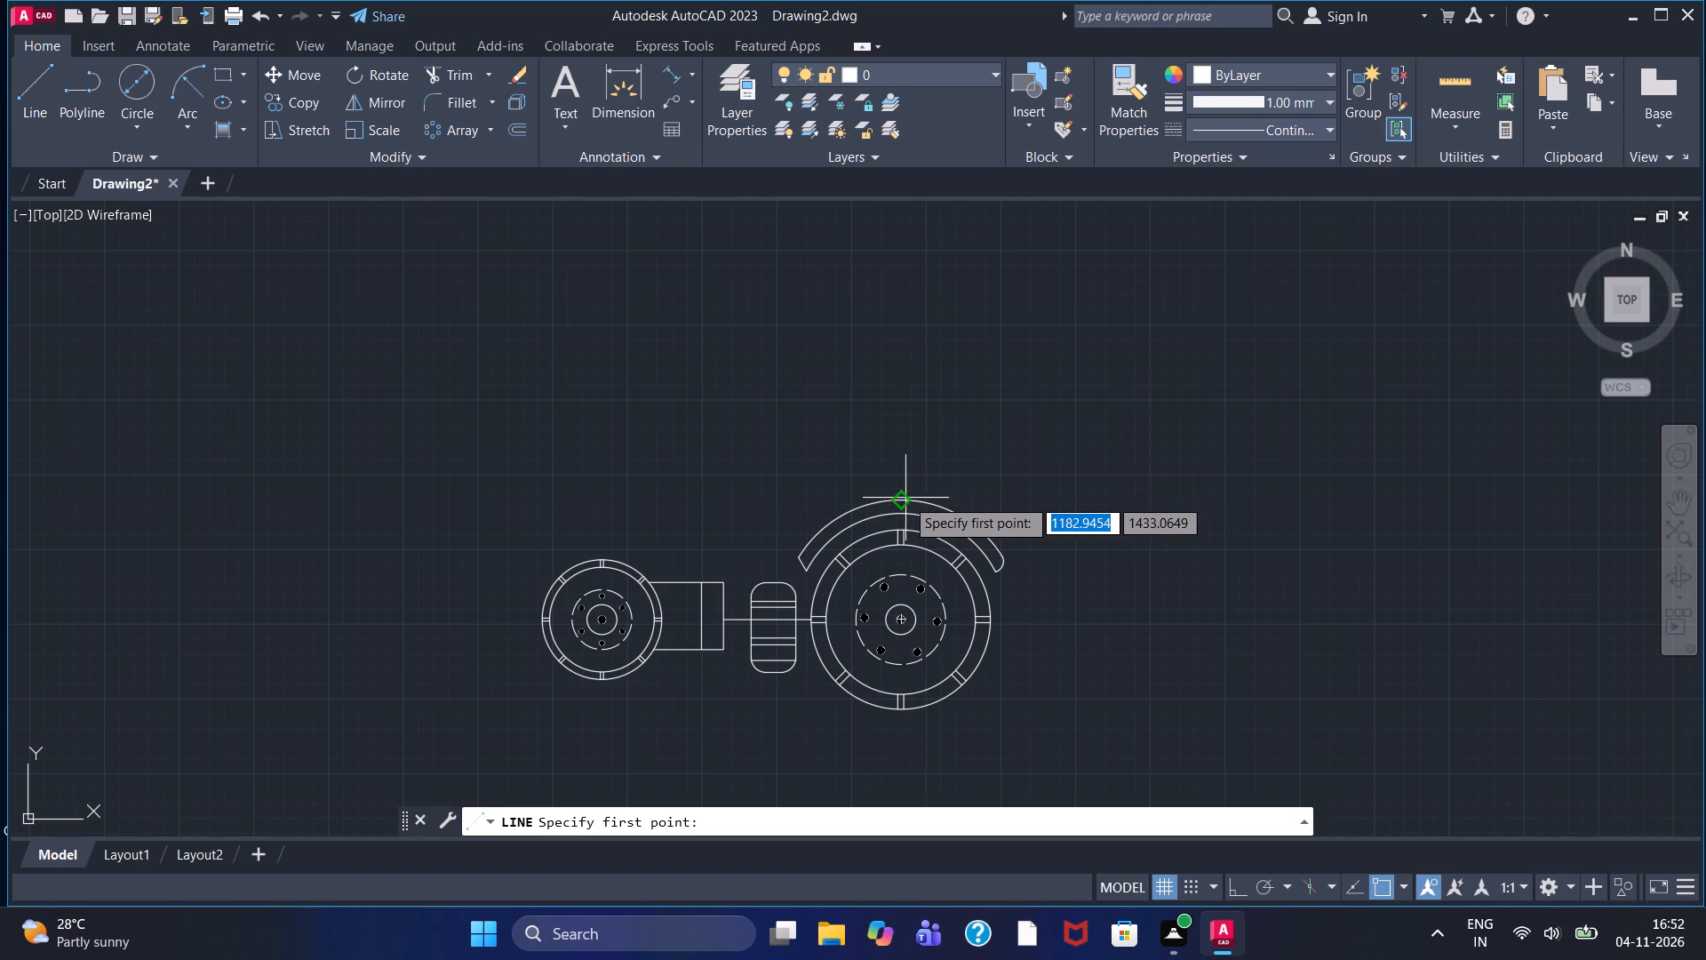
click(919, 497)
drag(919, 497, 919, 484)
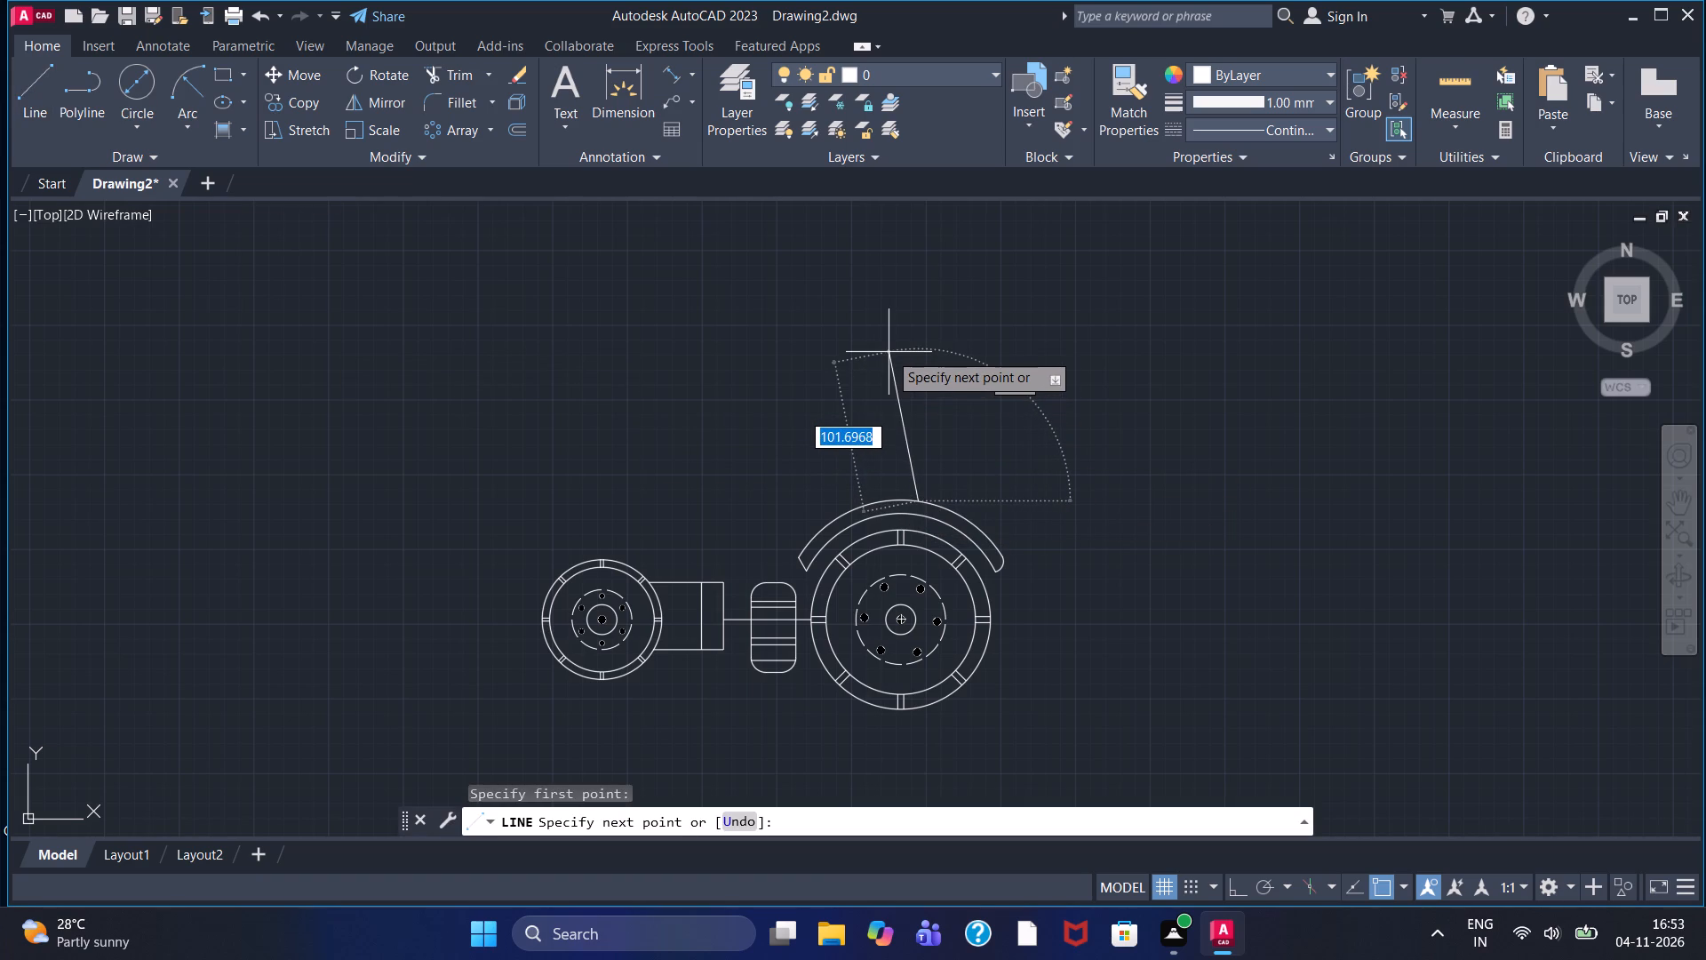
double_click(889, 352)
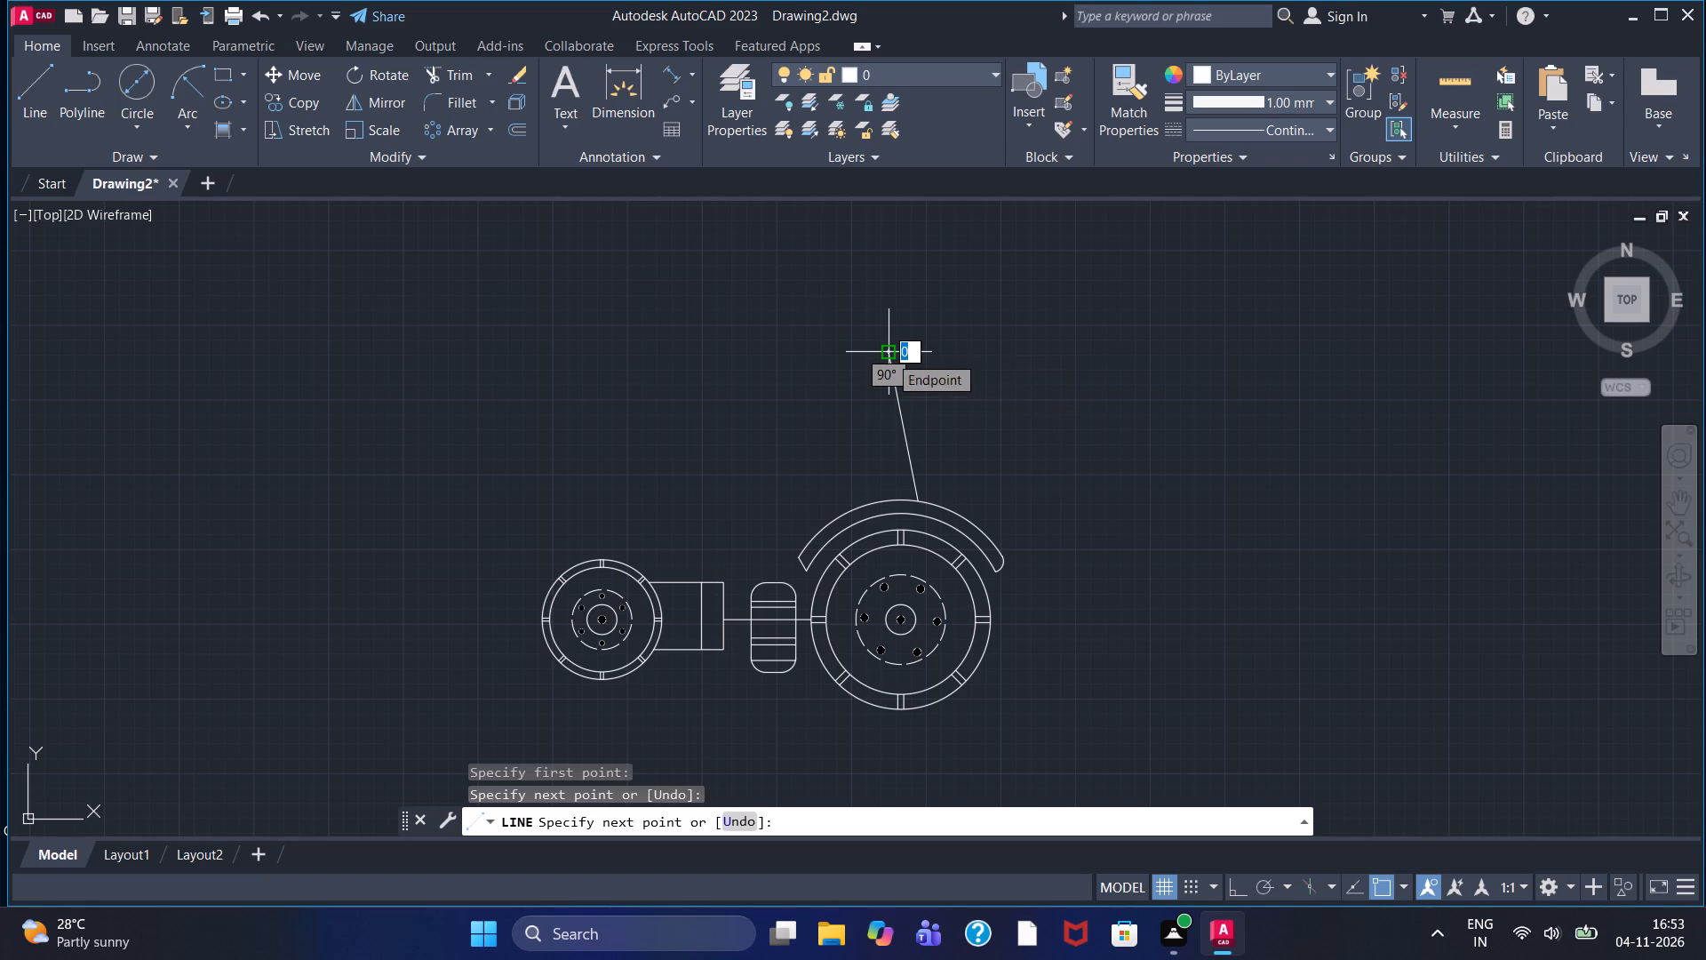
key(Escape)
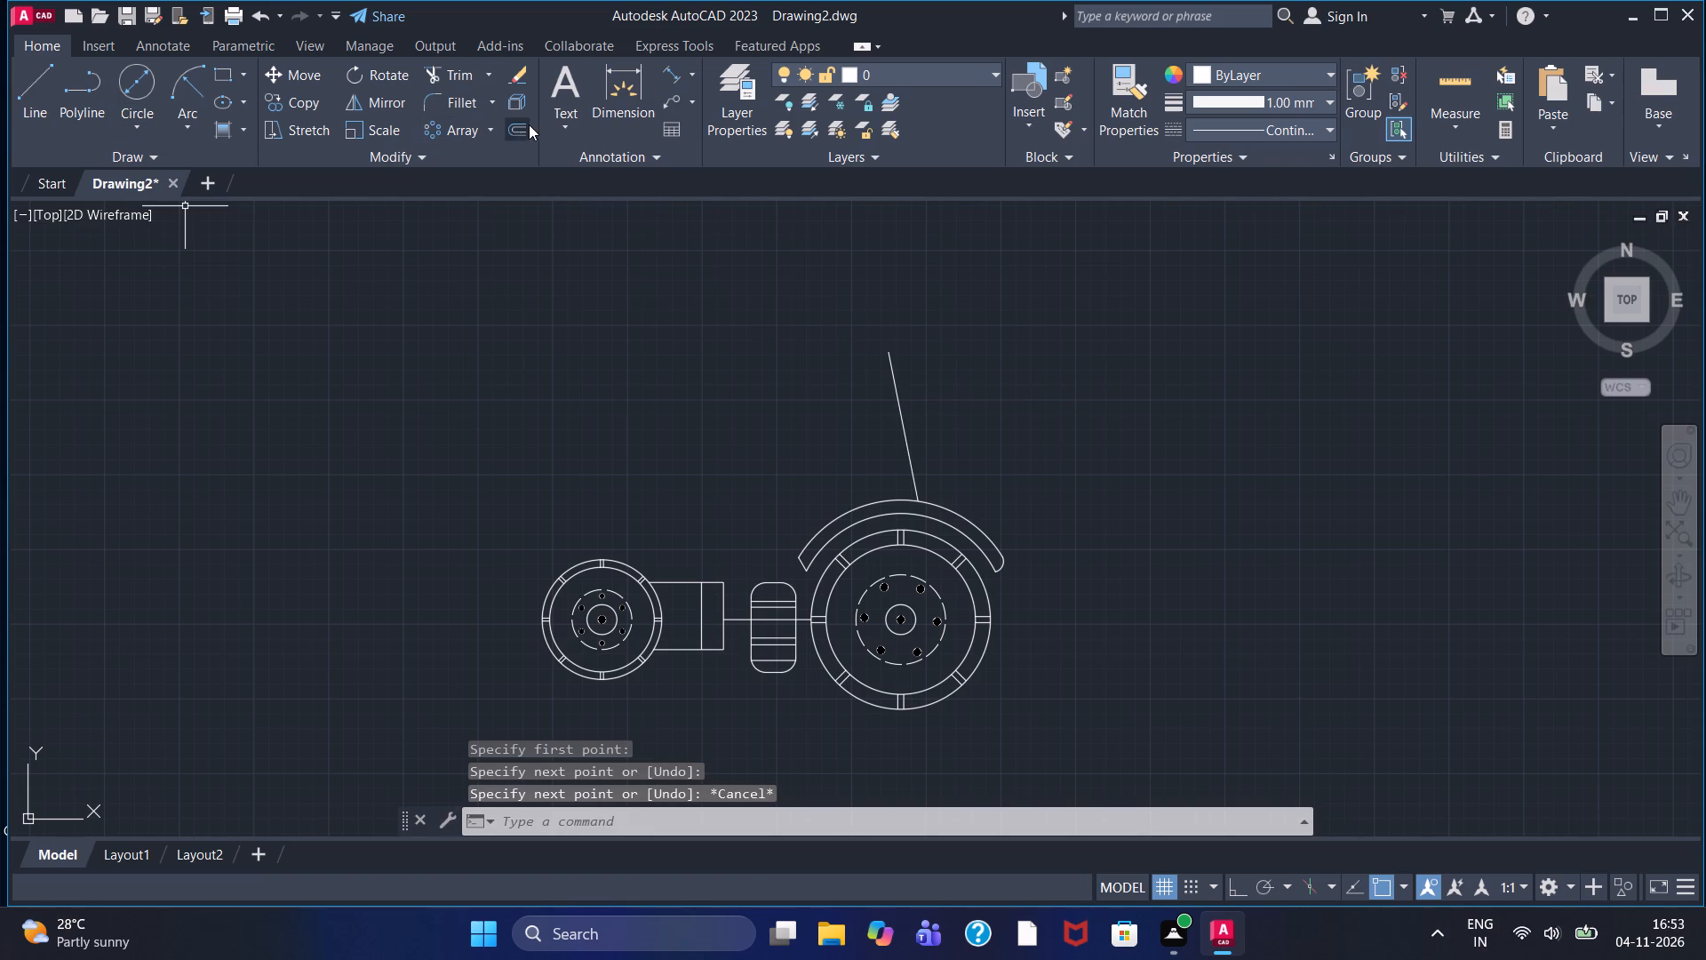
Offset the slanted line 10 units to its left using the Through option.
click(510, 125)
click(816, 822)
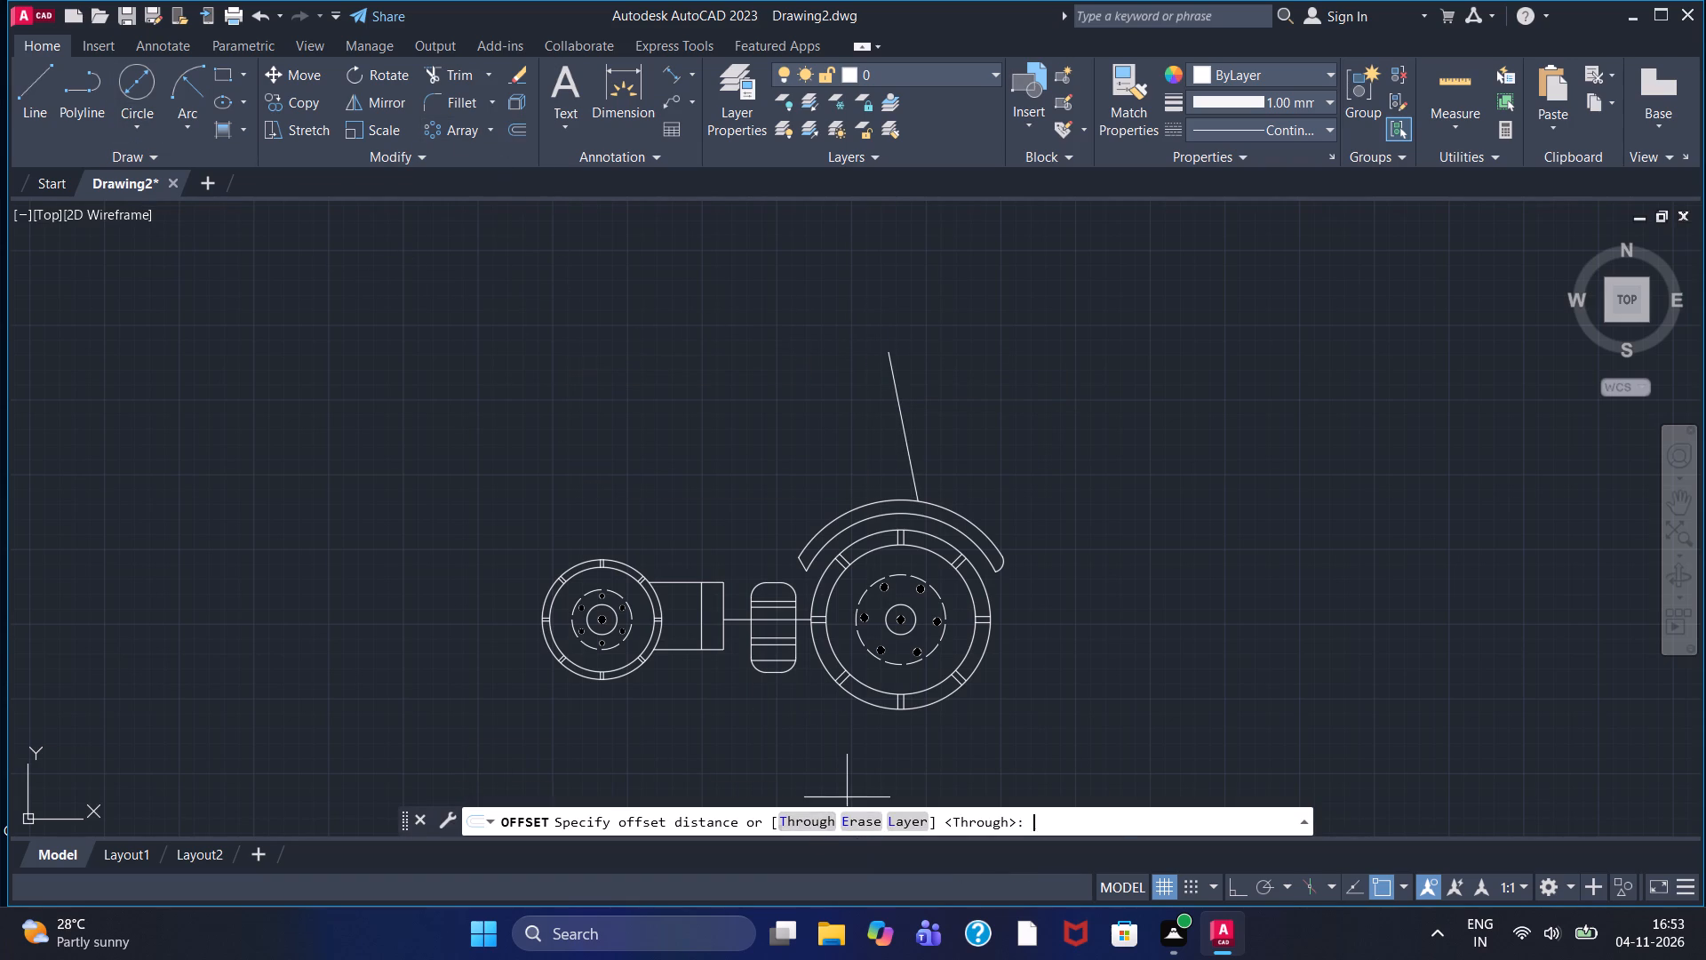
scroll(904, 458, up, 2)
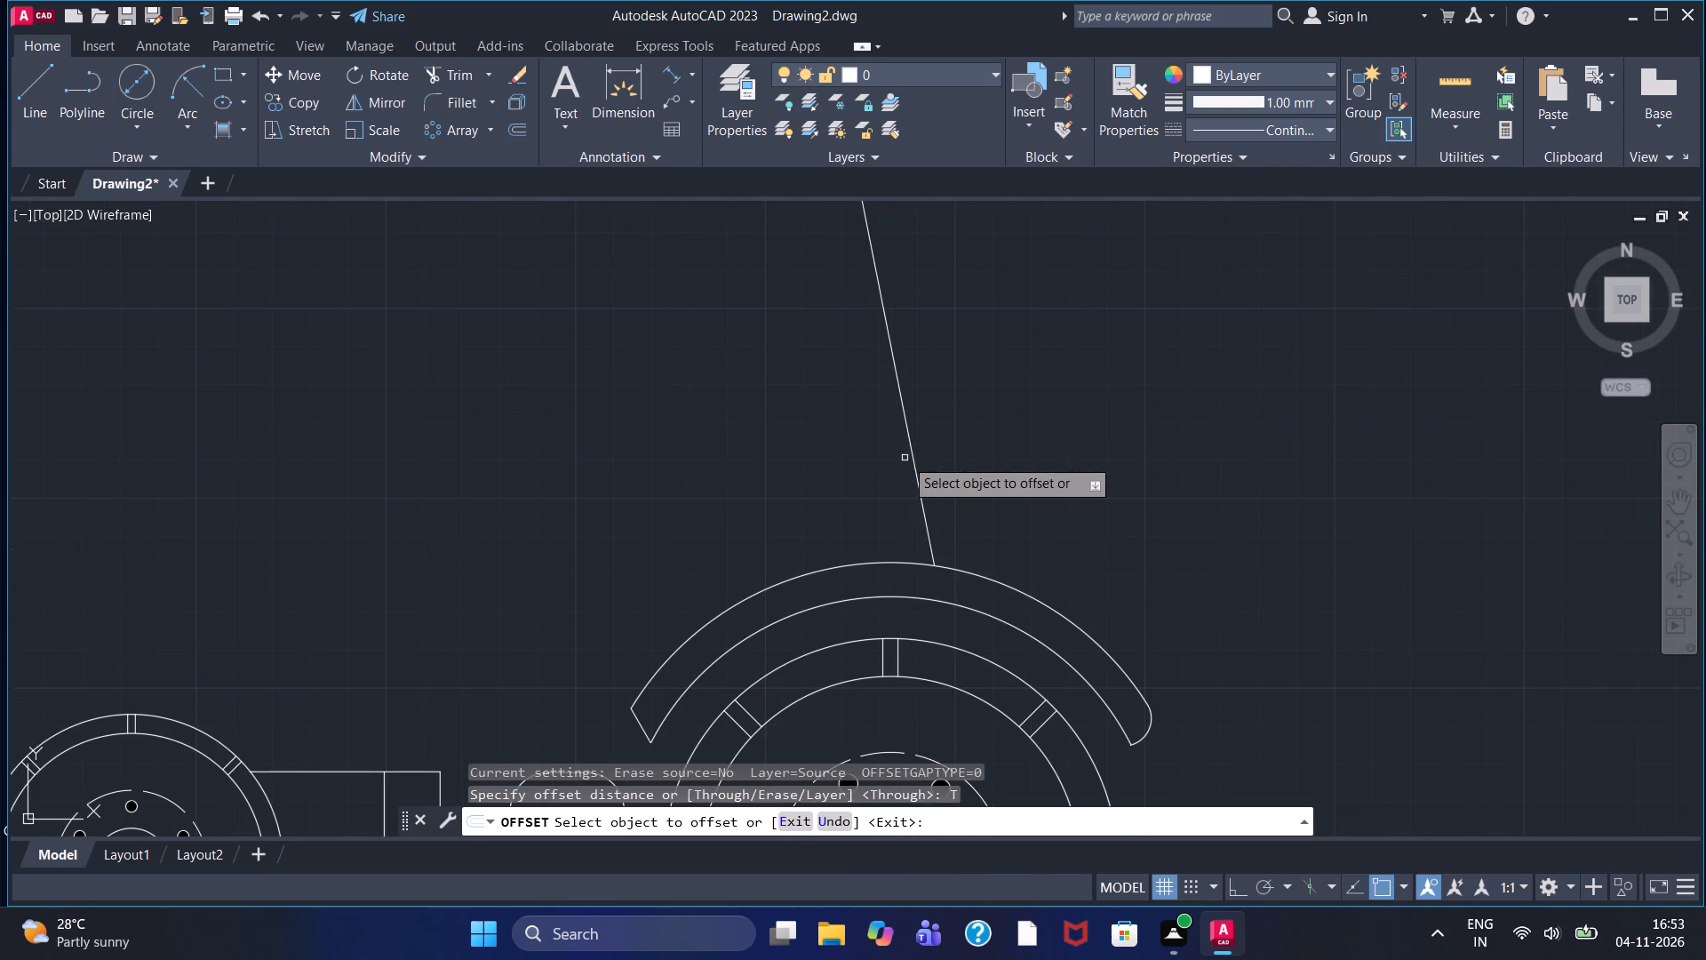
double_click(910, 458)
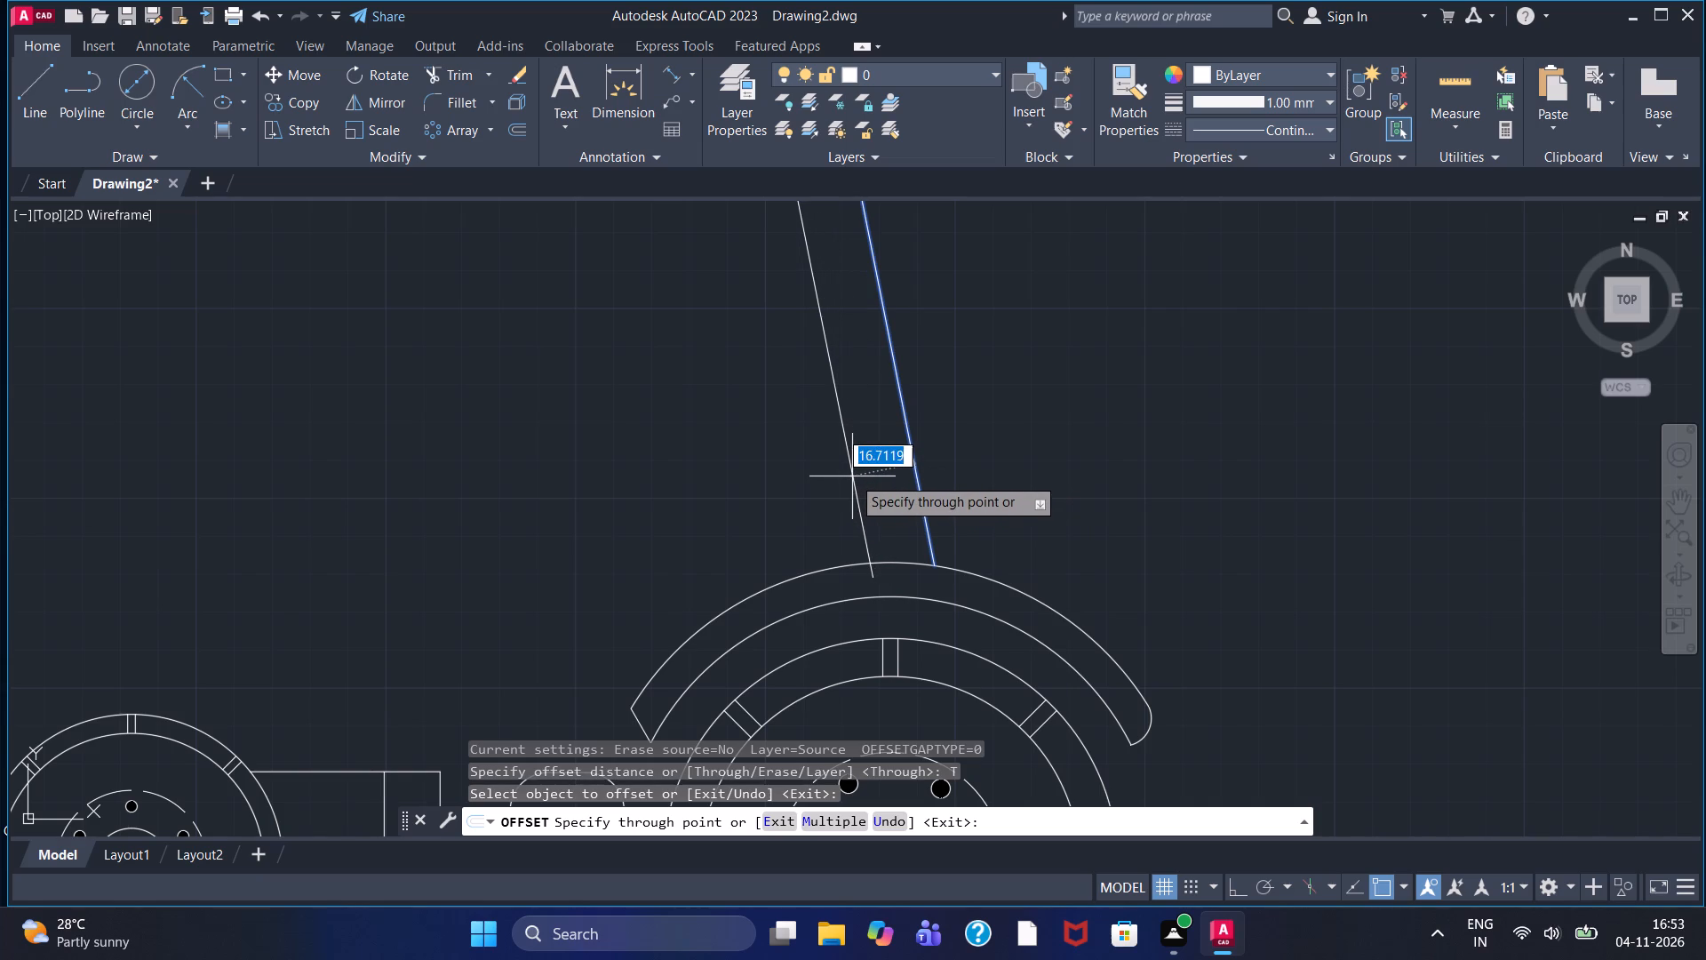
key(1)
key(0)
key(Return)
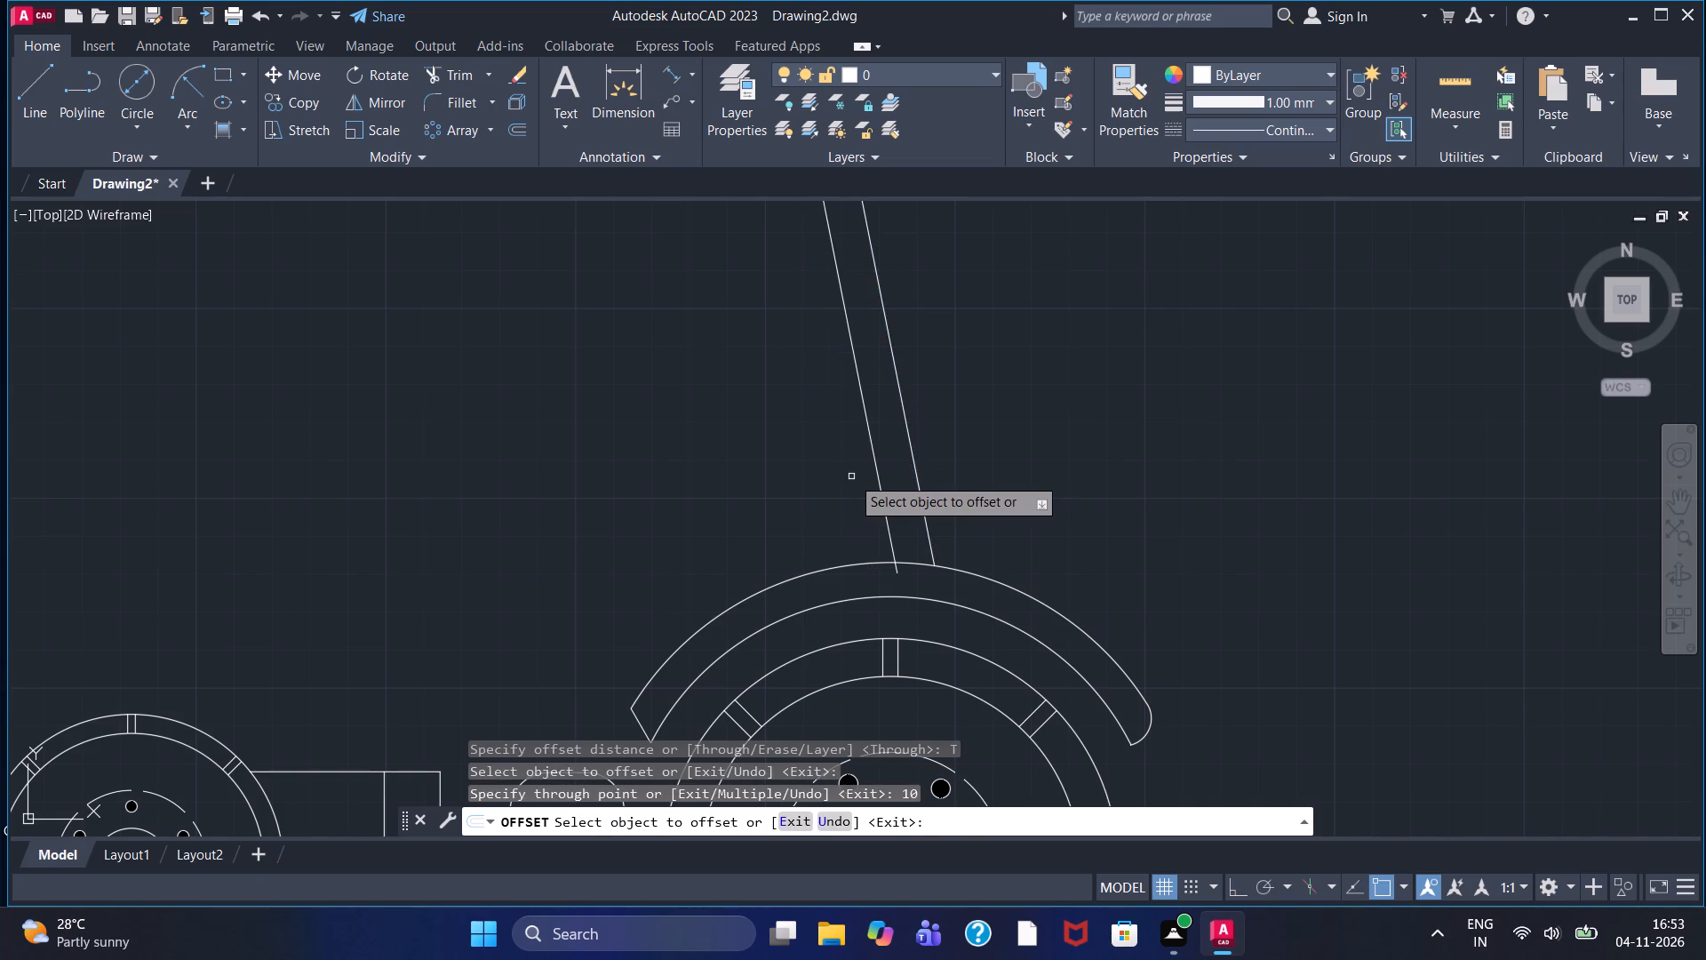
key(Escape)
Trim the offset line's short overhang below the band's outer arc.
click(443, 68)
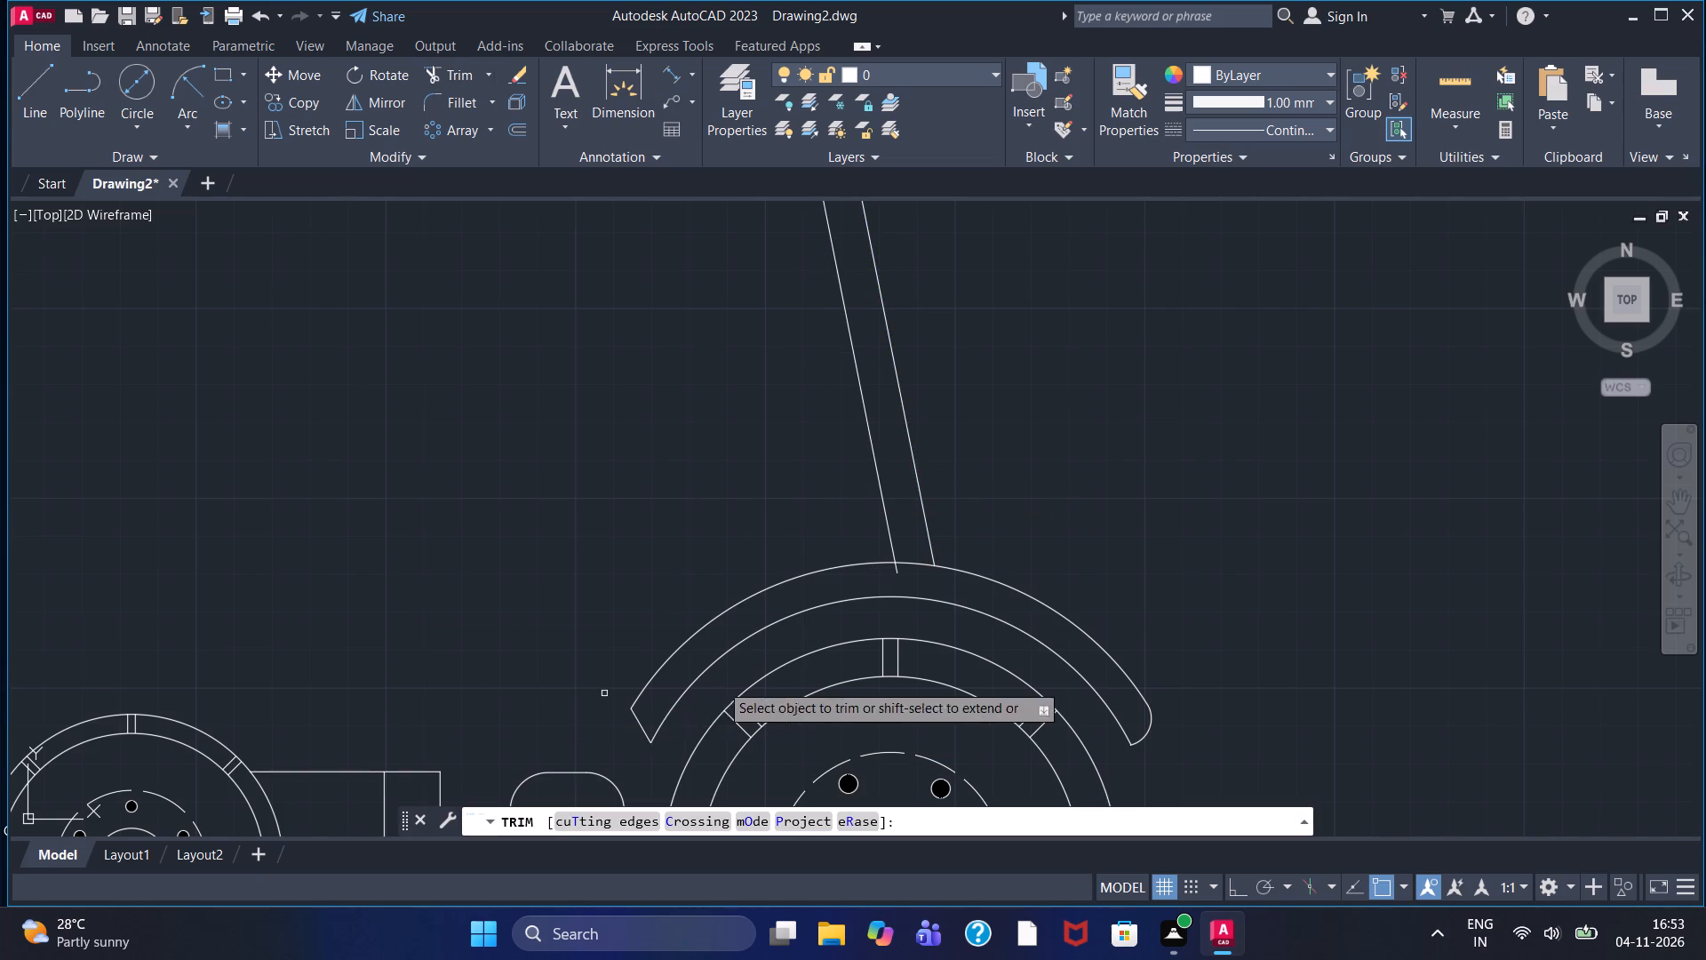
double_click(896, 571)
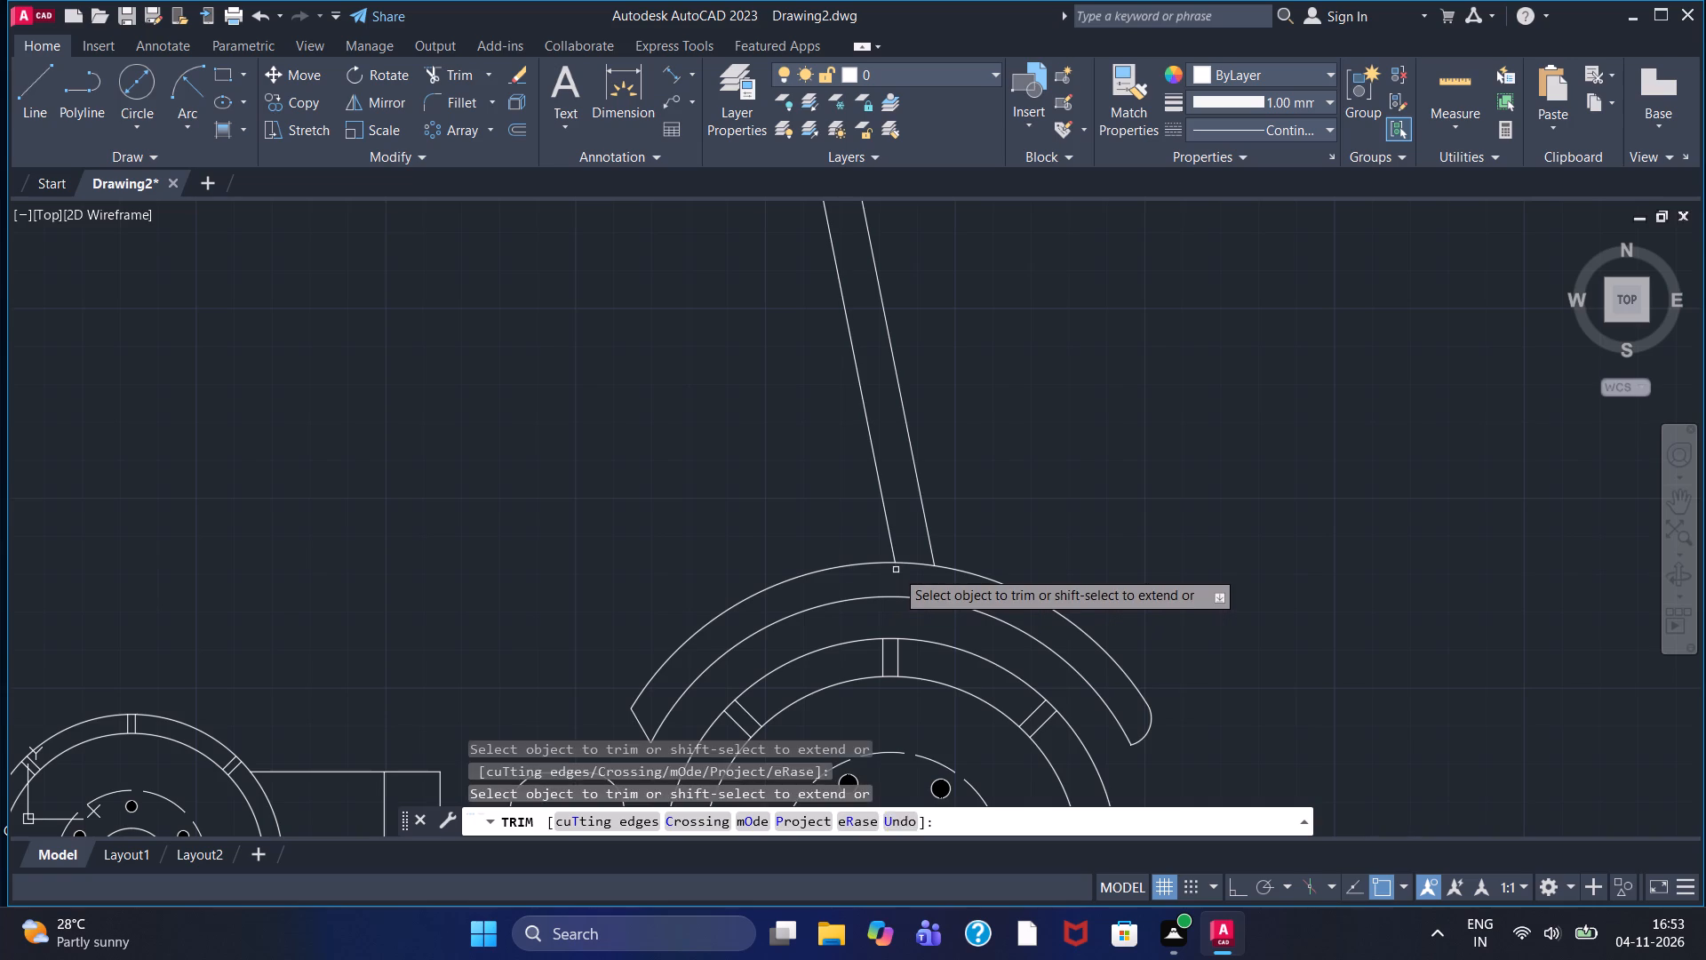
key(Escape)
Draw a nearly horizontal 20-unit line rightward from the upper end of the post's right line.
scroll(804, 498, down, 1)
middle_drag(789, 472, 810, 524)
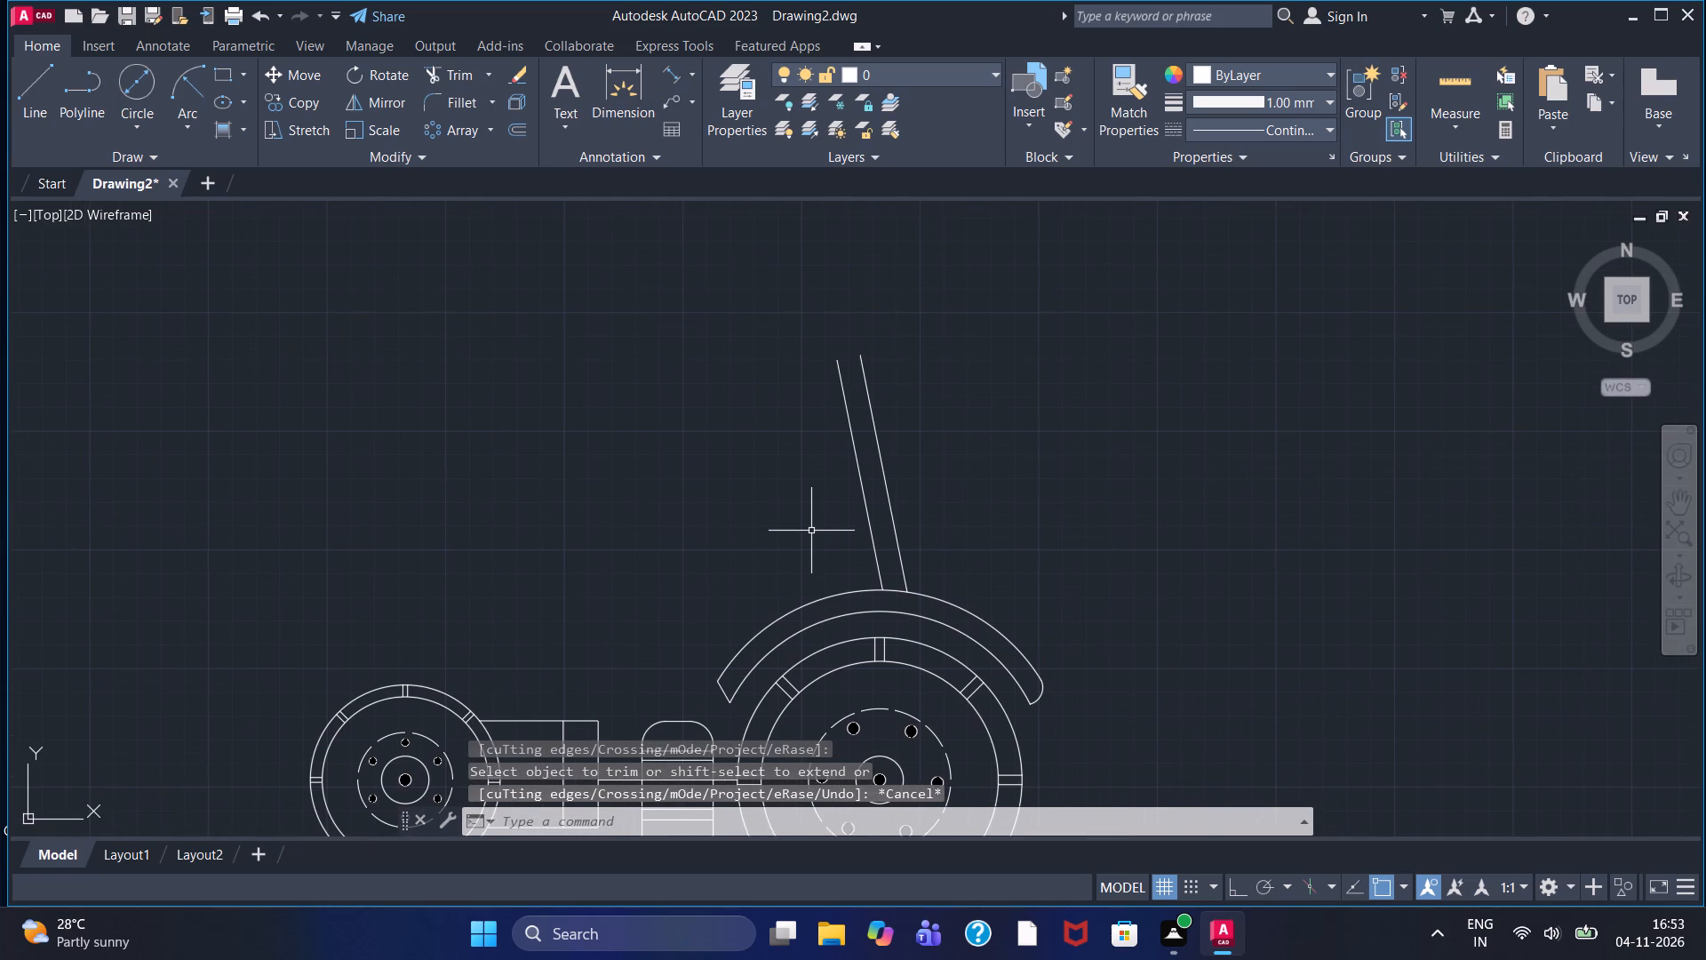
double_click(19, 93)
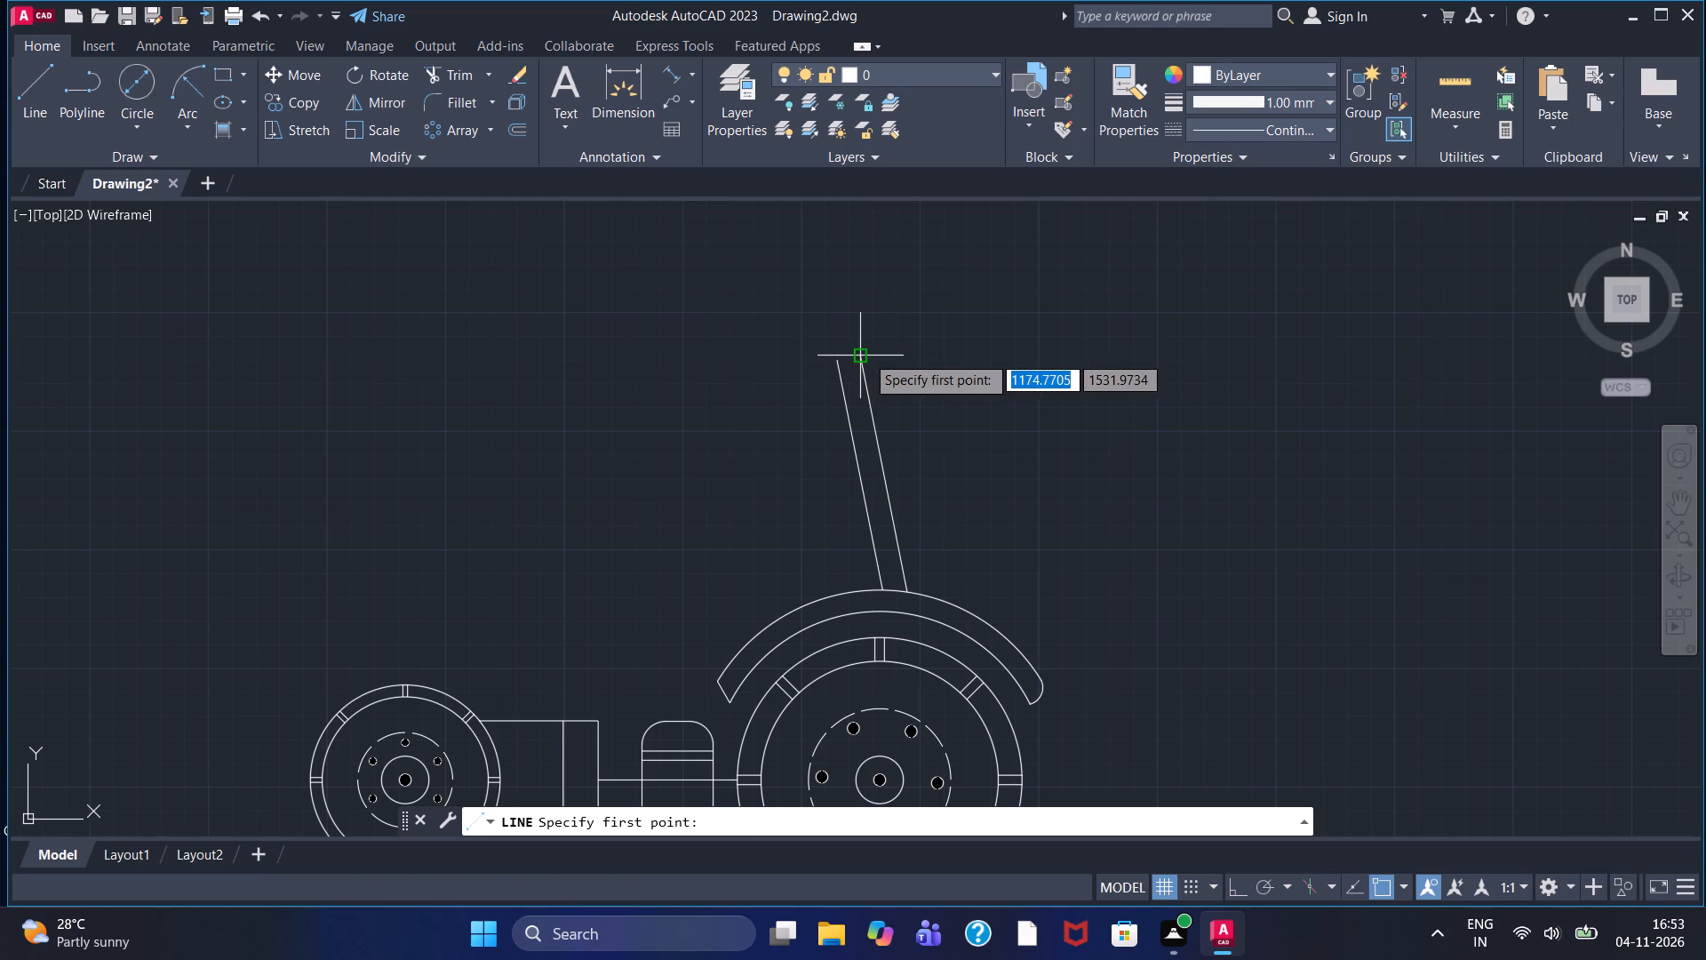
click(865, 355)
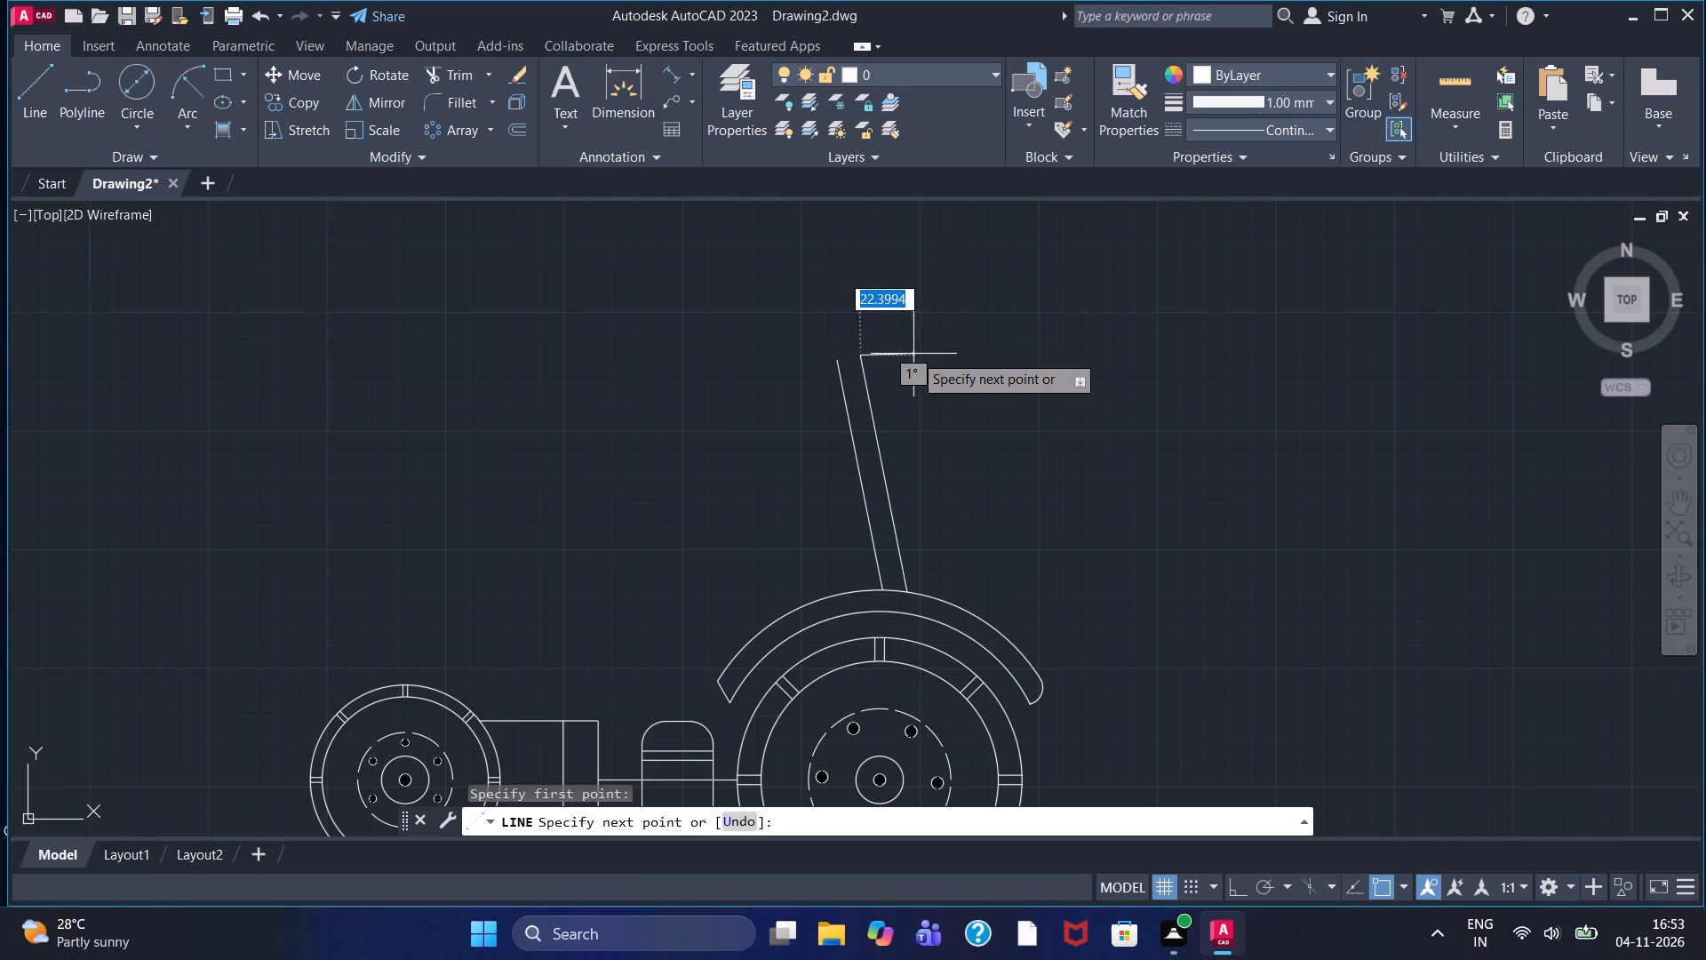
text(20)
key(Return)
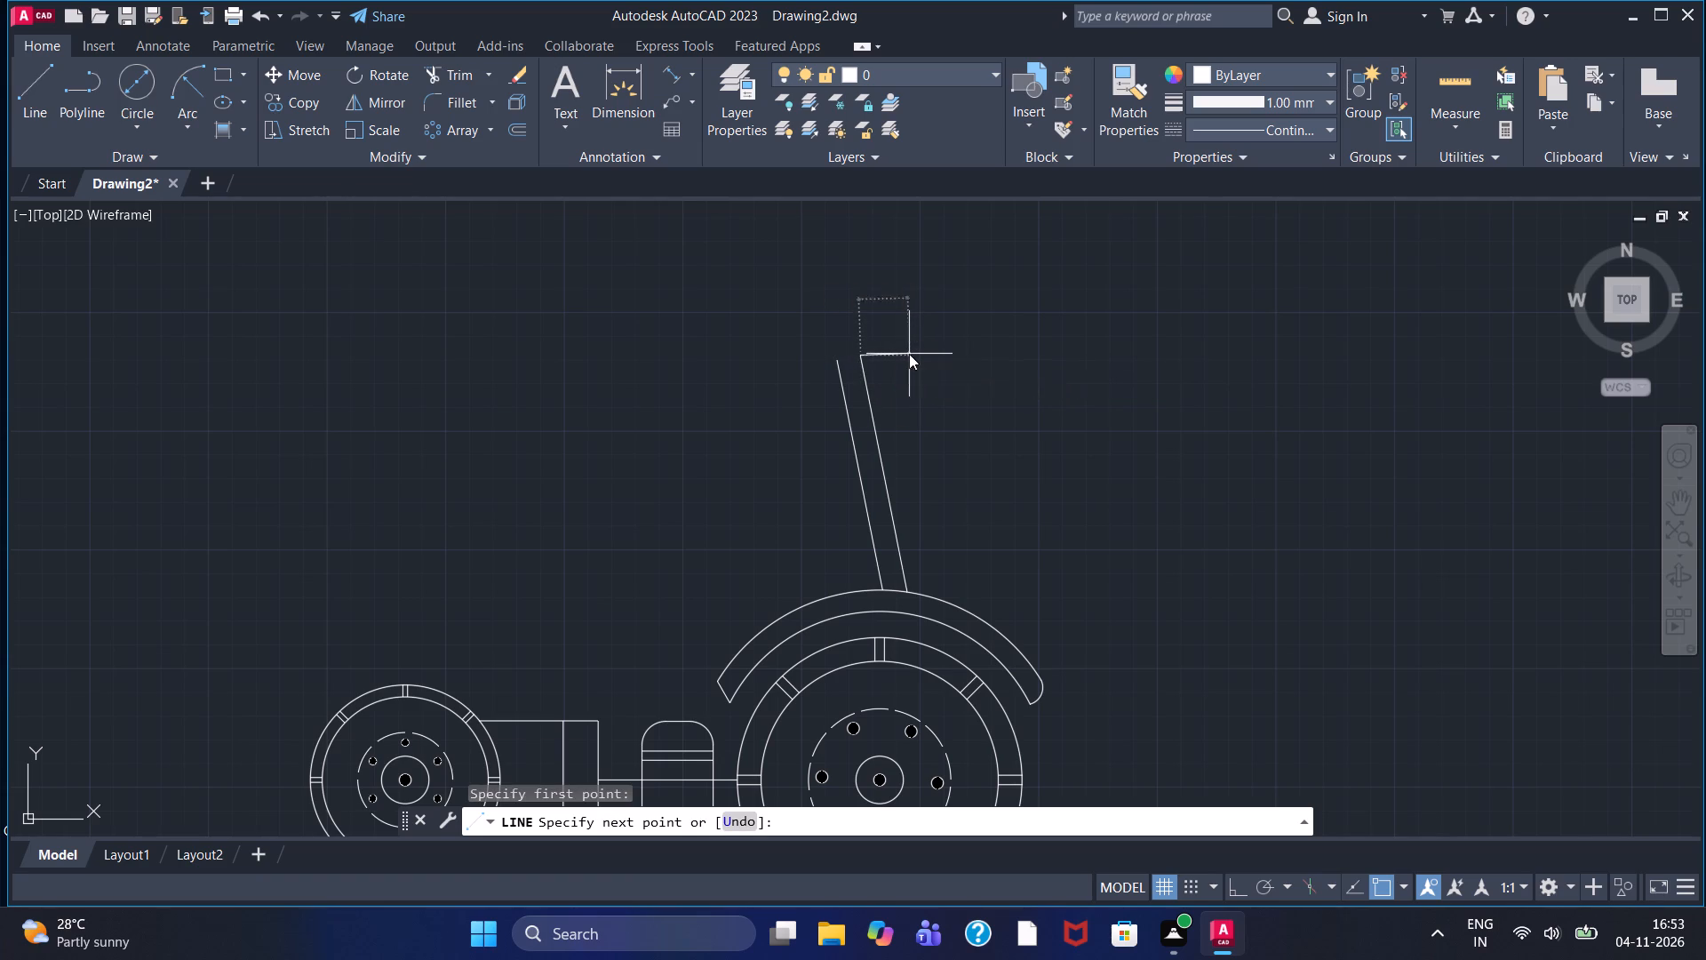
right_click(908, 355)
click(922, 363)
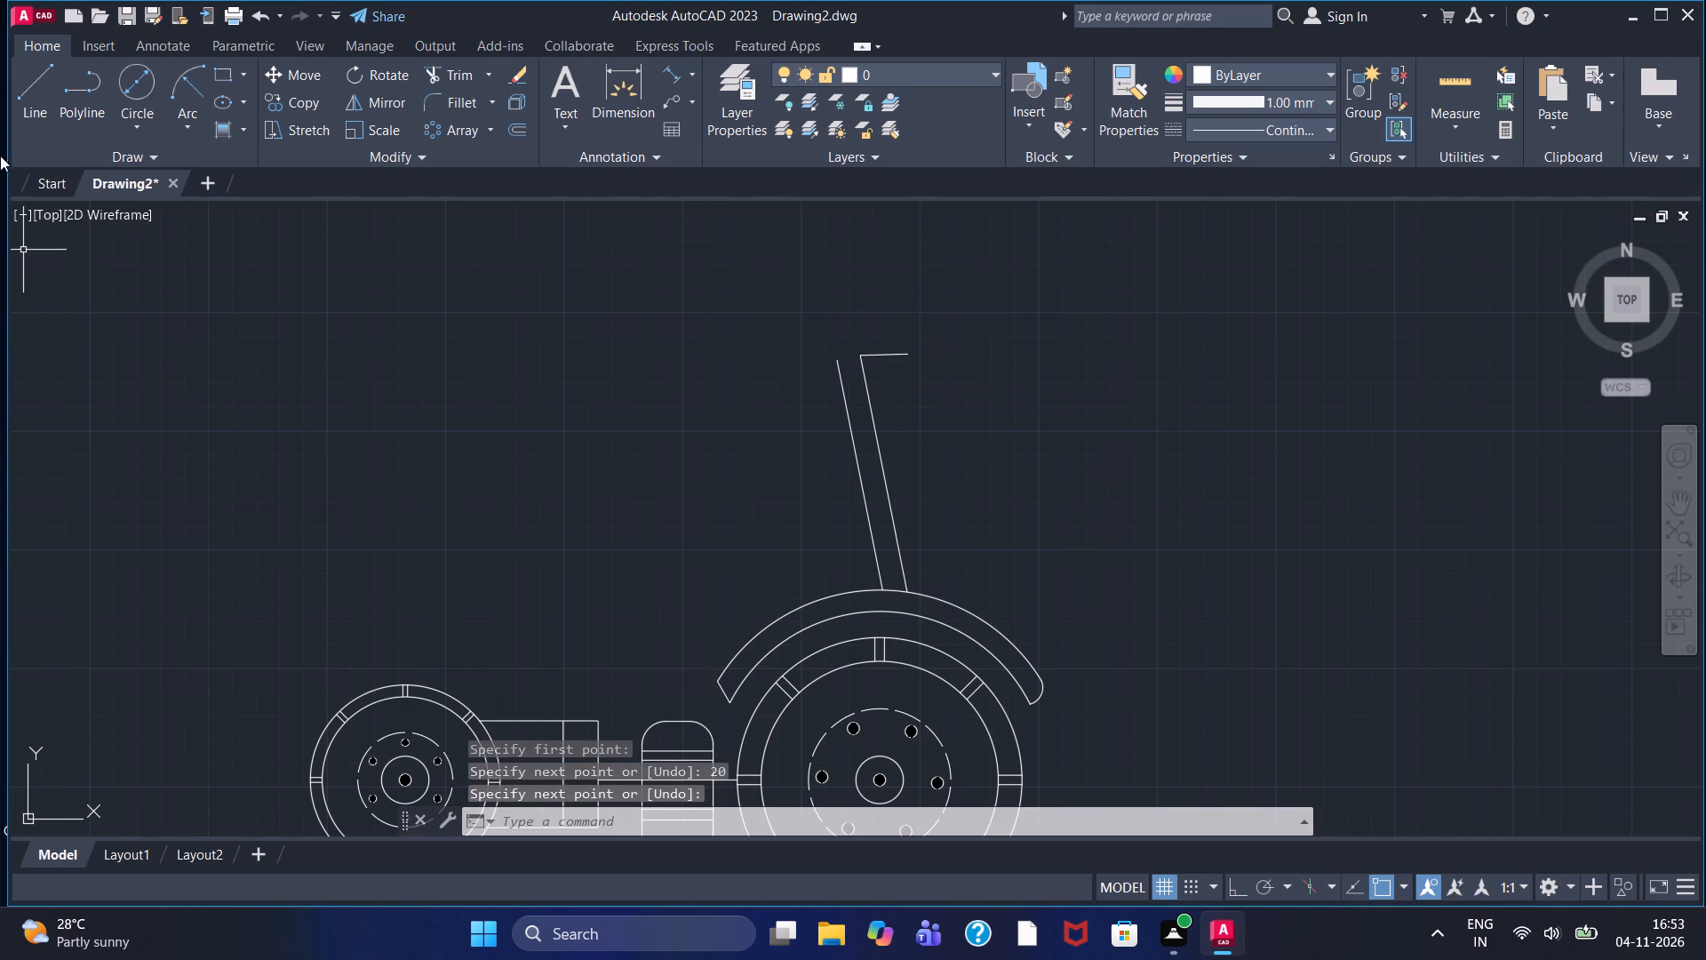
From the right post line's upper end, draw connected lines 100 units left and slightly down, 20 units up, and 120 units back right.
drag(42, 73, 48, 89)
click(857, 356)
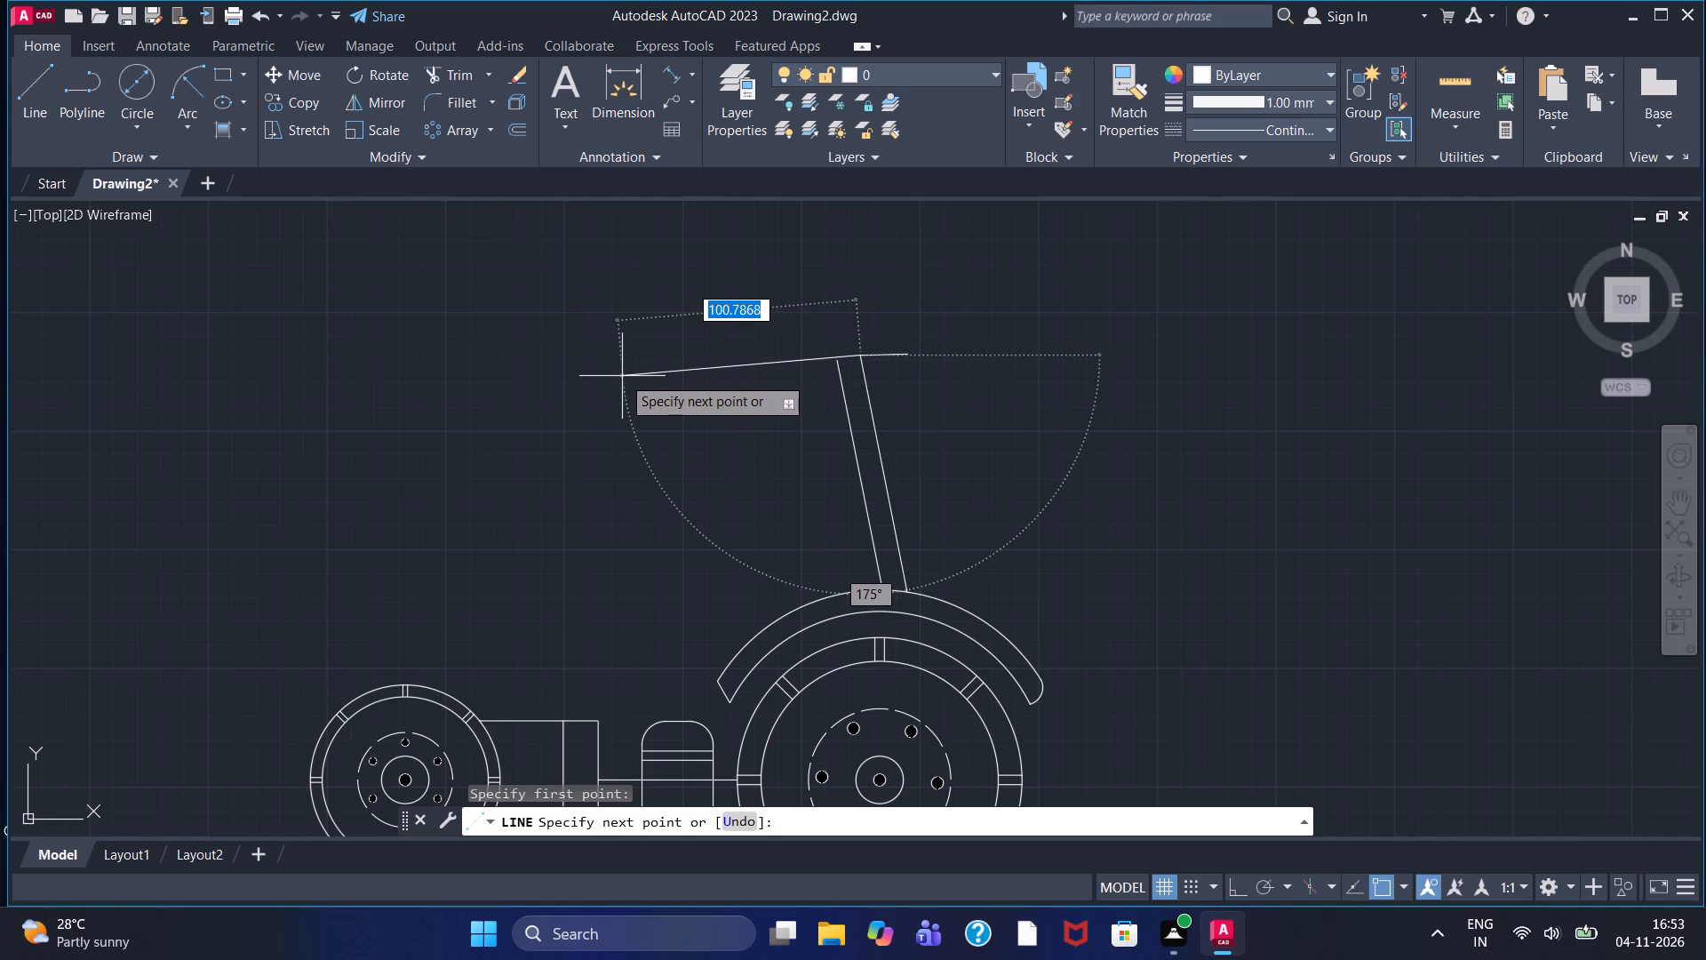
text(100)
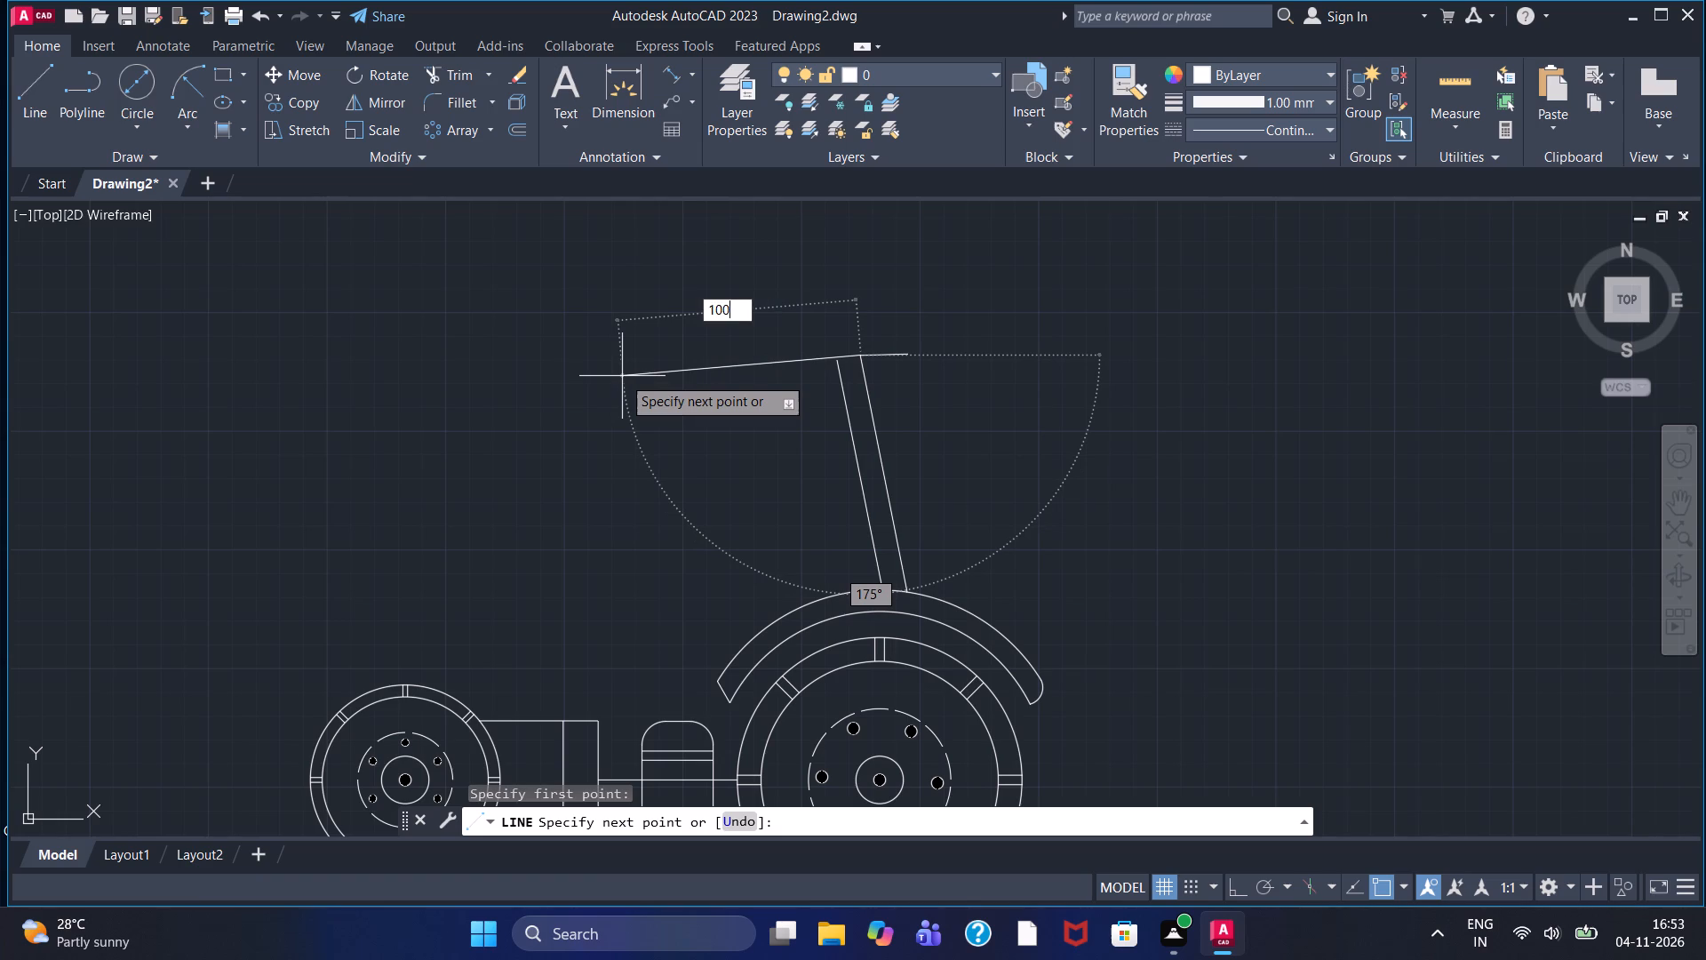
key(Return)
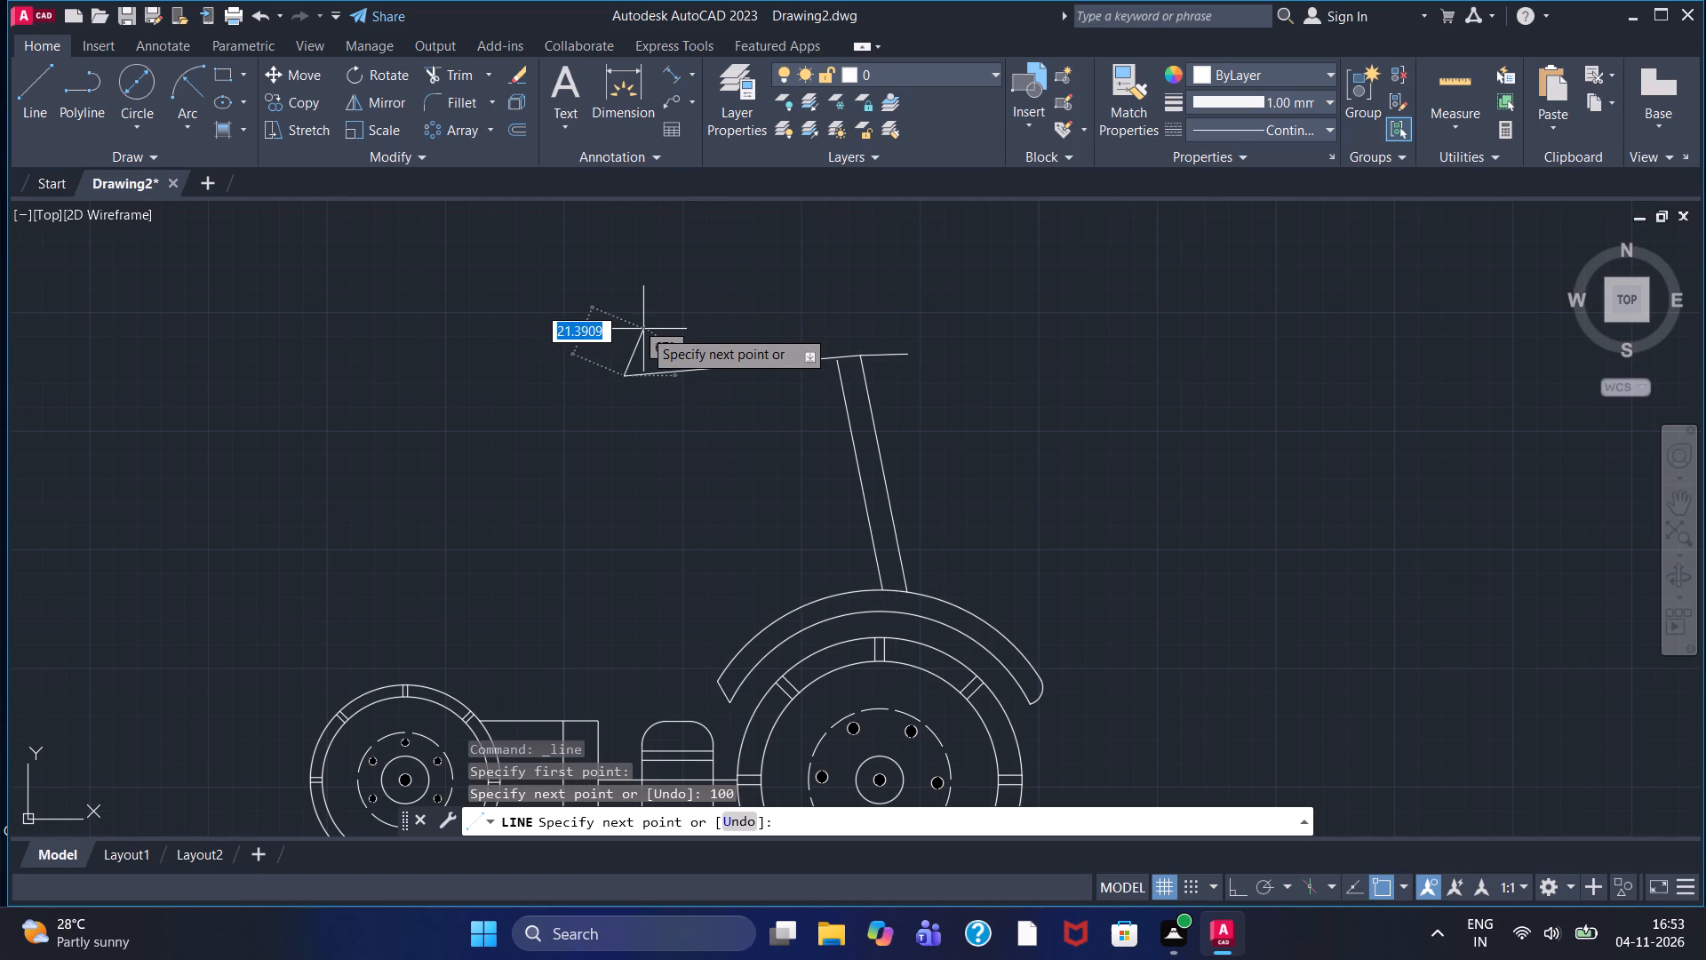
text(20)
key(Return)
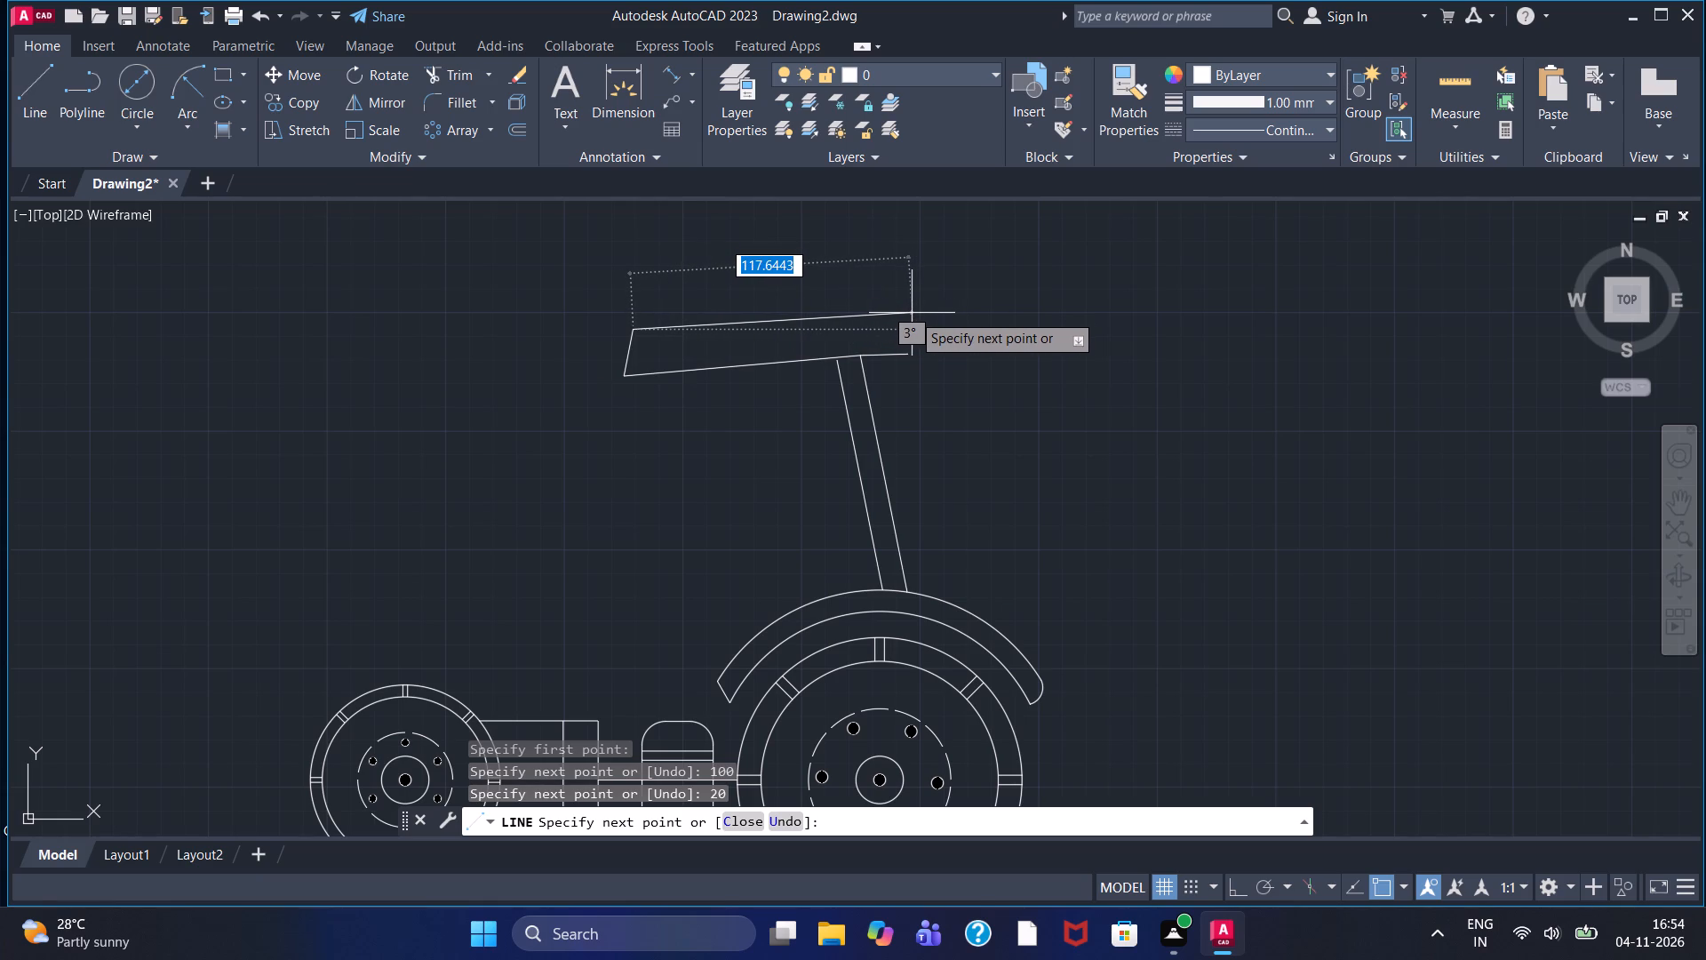
text(120)
key(Return)
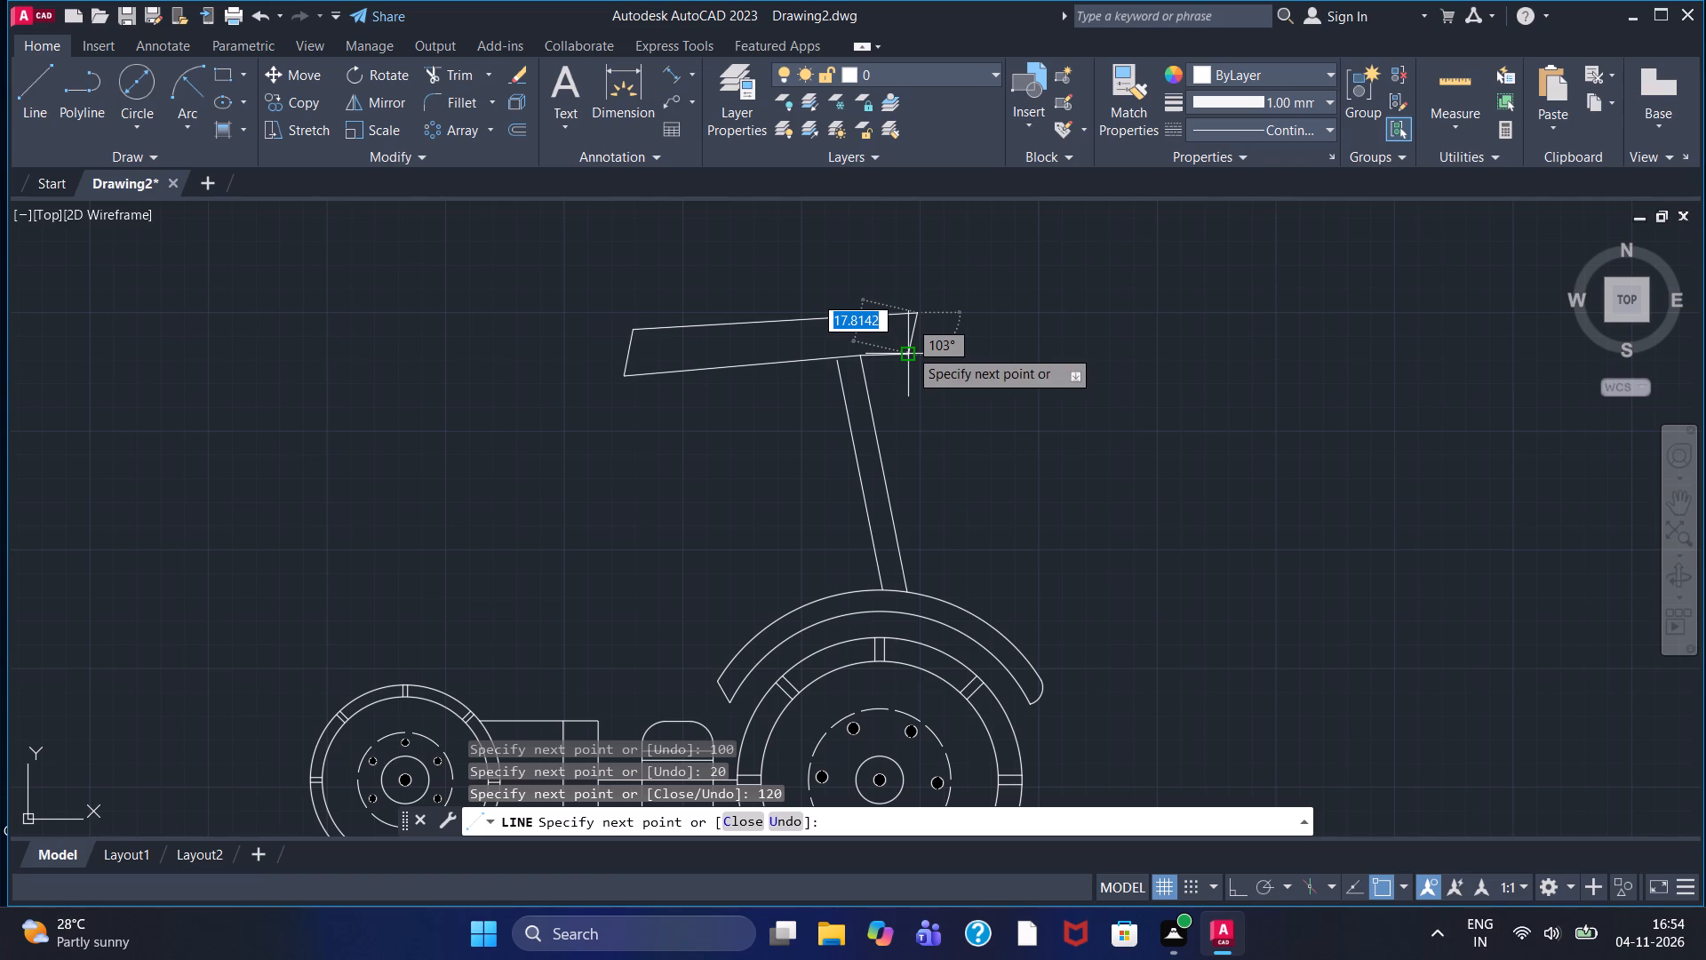
key(Escape)
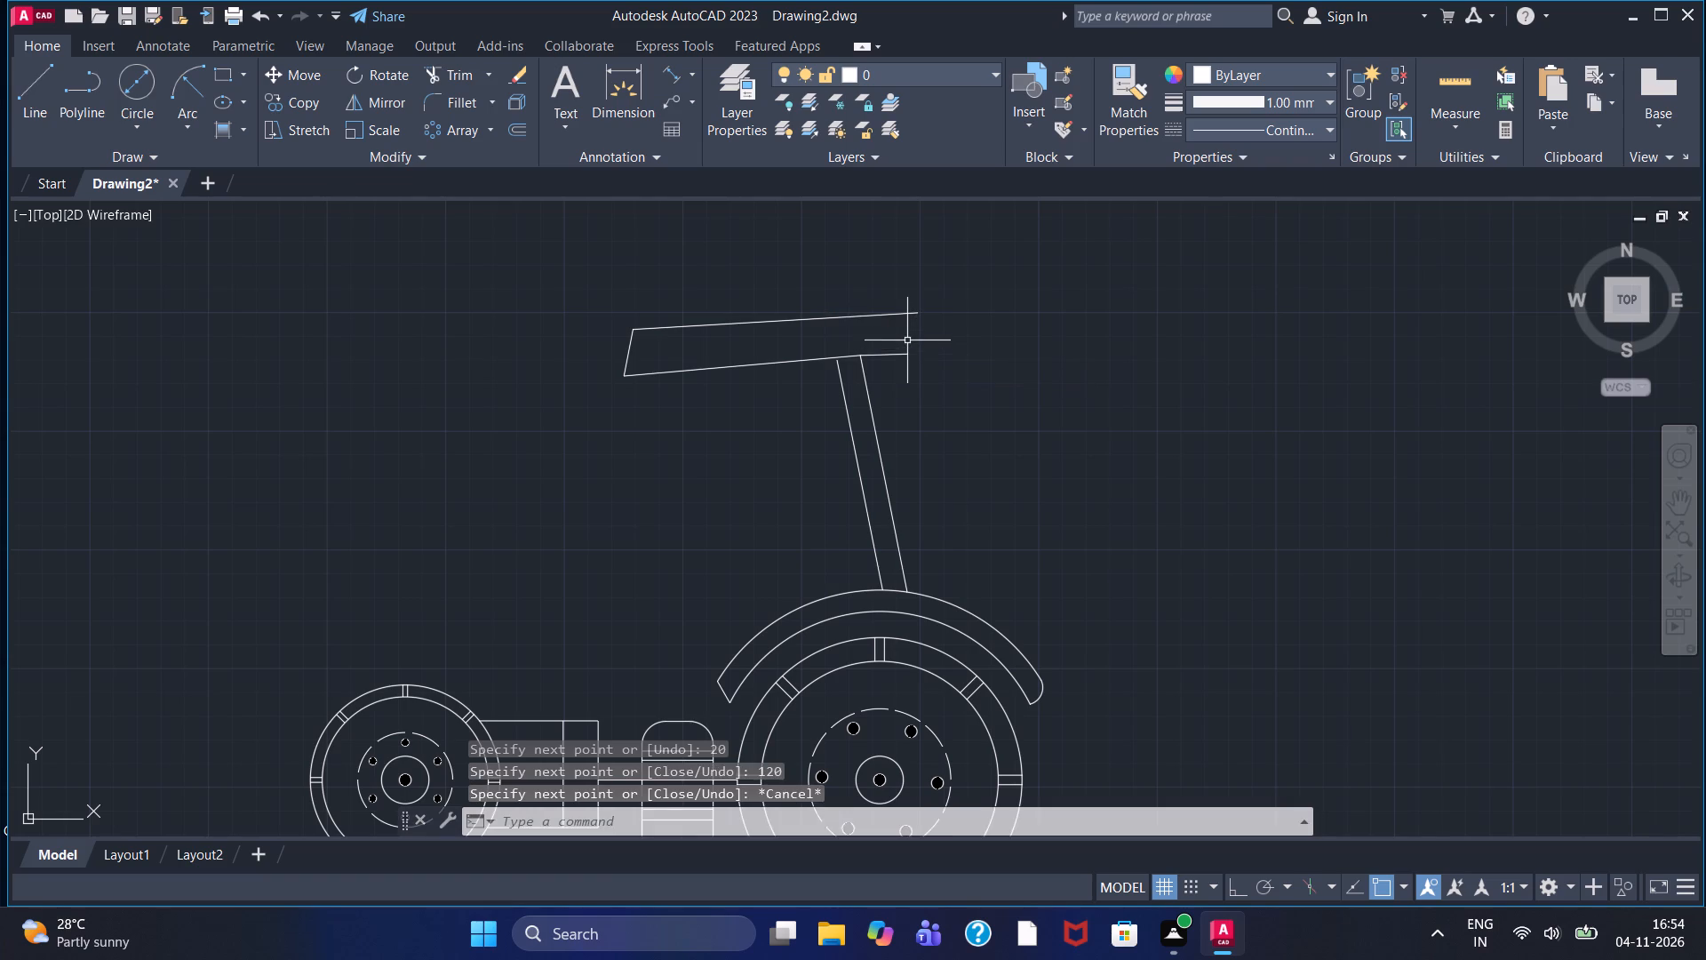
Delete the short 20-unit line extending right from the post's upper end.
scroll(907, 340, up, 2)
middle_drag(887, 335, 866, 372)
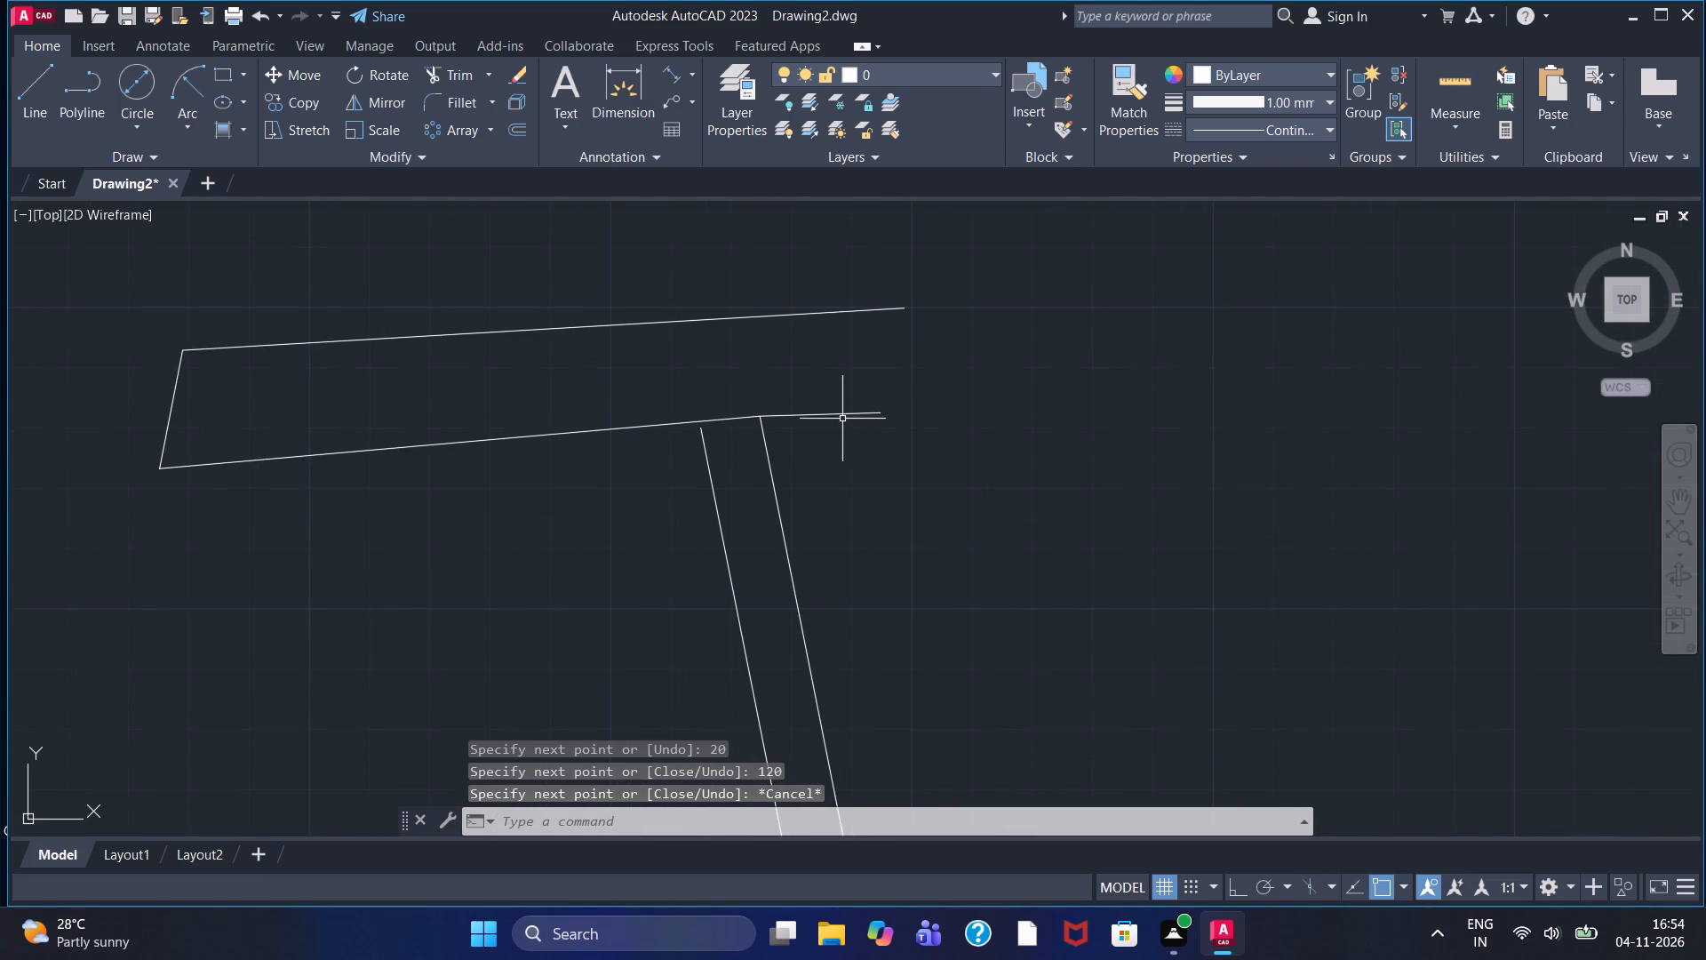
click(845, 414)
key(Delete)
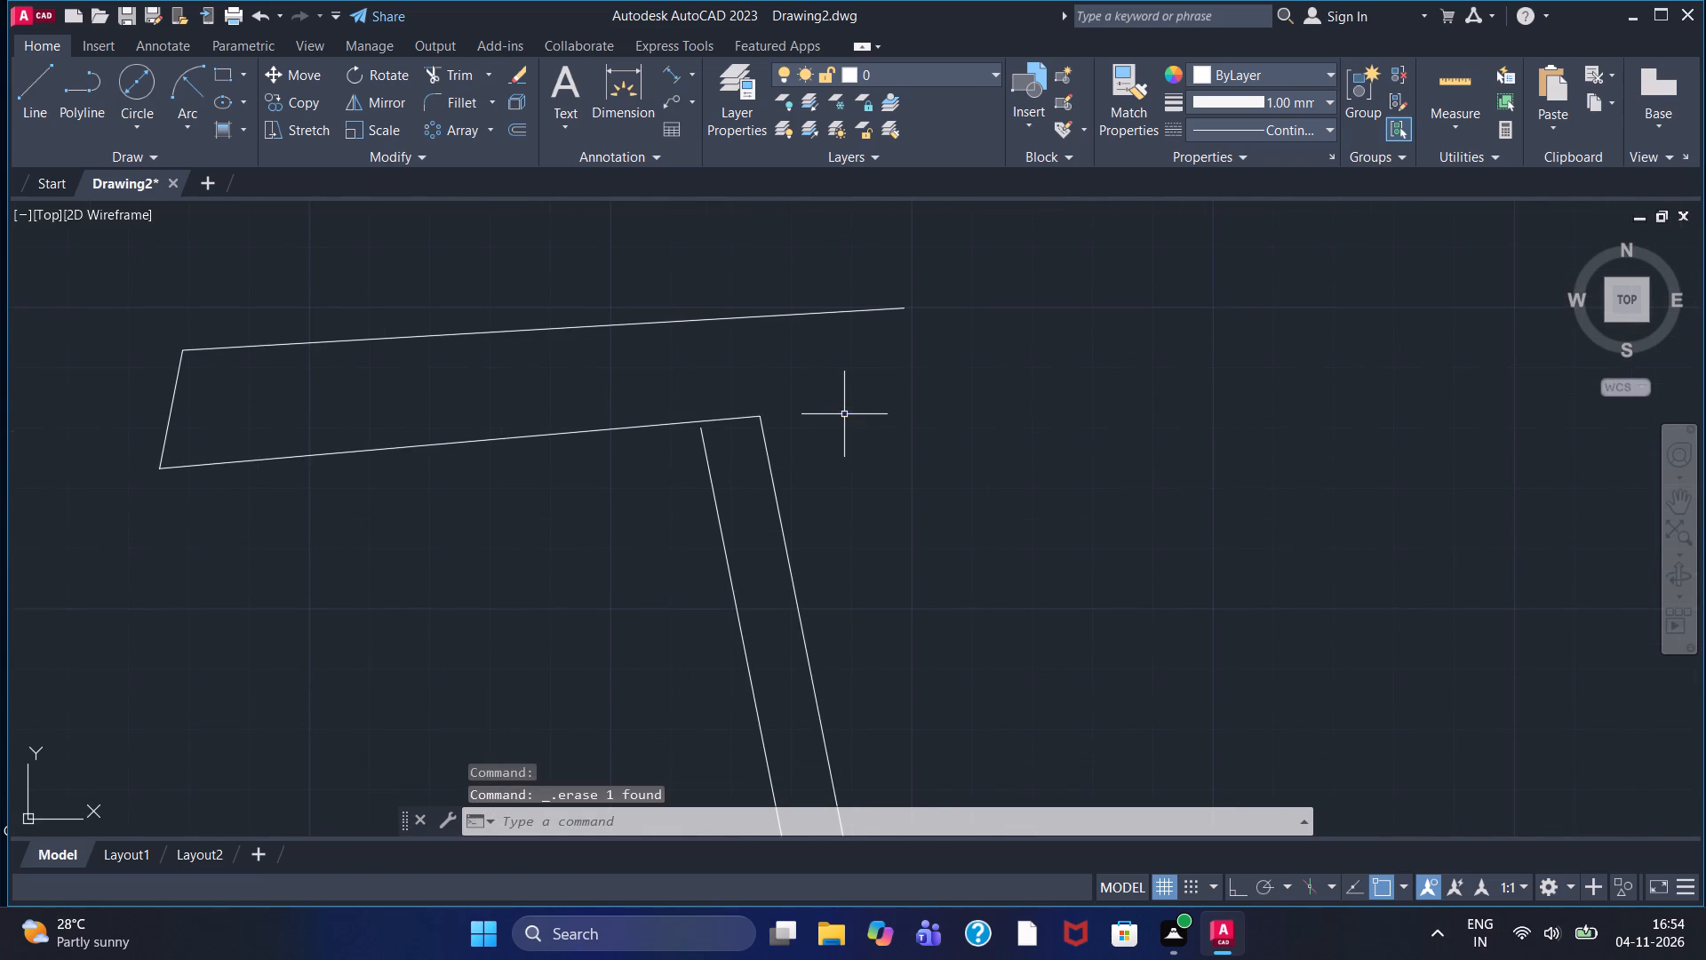
Draw a slightly rising line about 25 units long from the right post line's upper end to just below the upper edge's right end.
drag(32, 108, 59, 132)
click(28, 107)
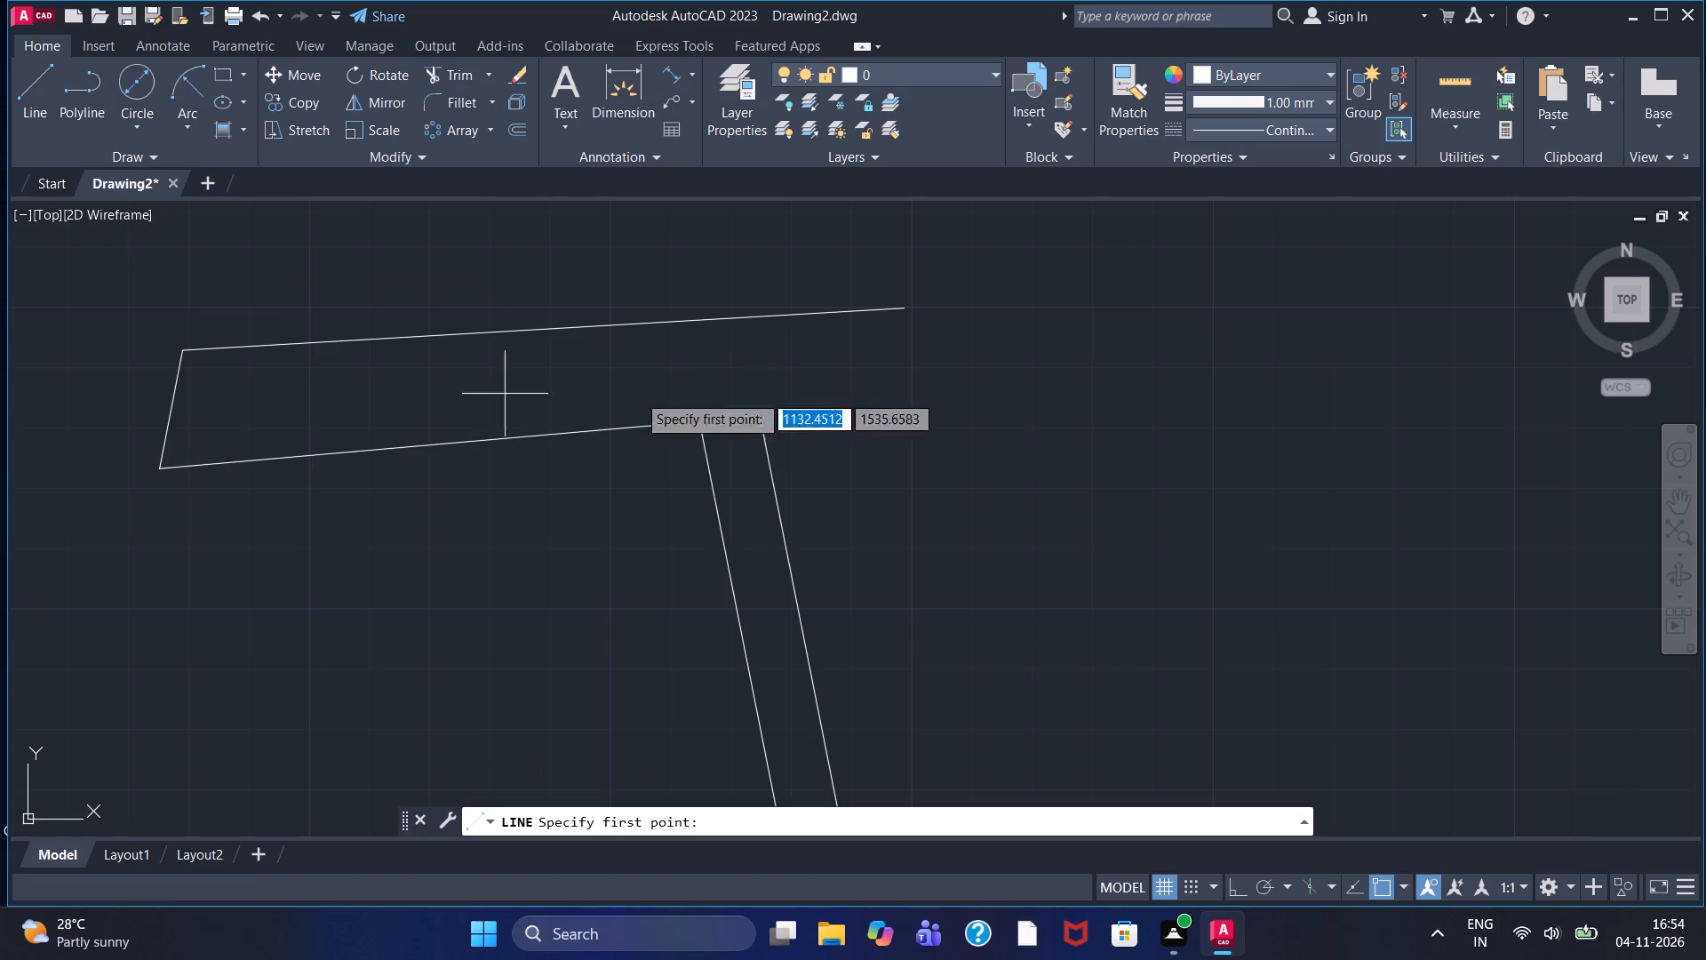
double_click(755, 419)
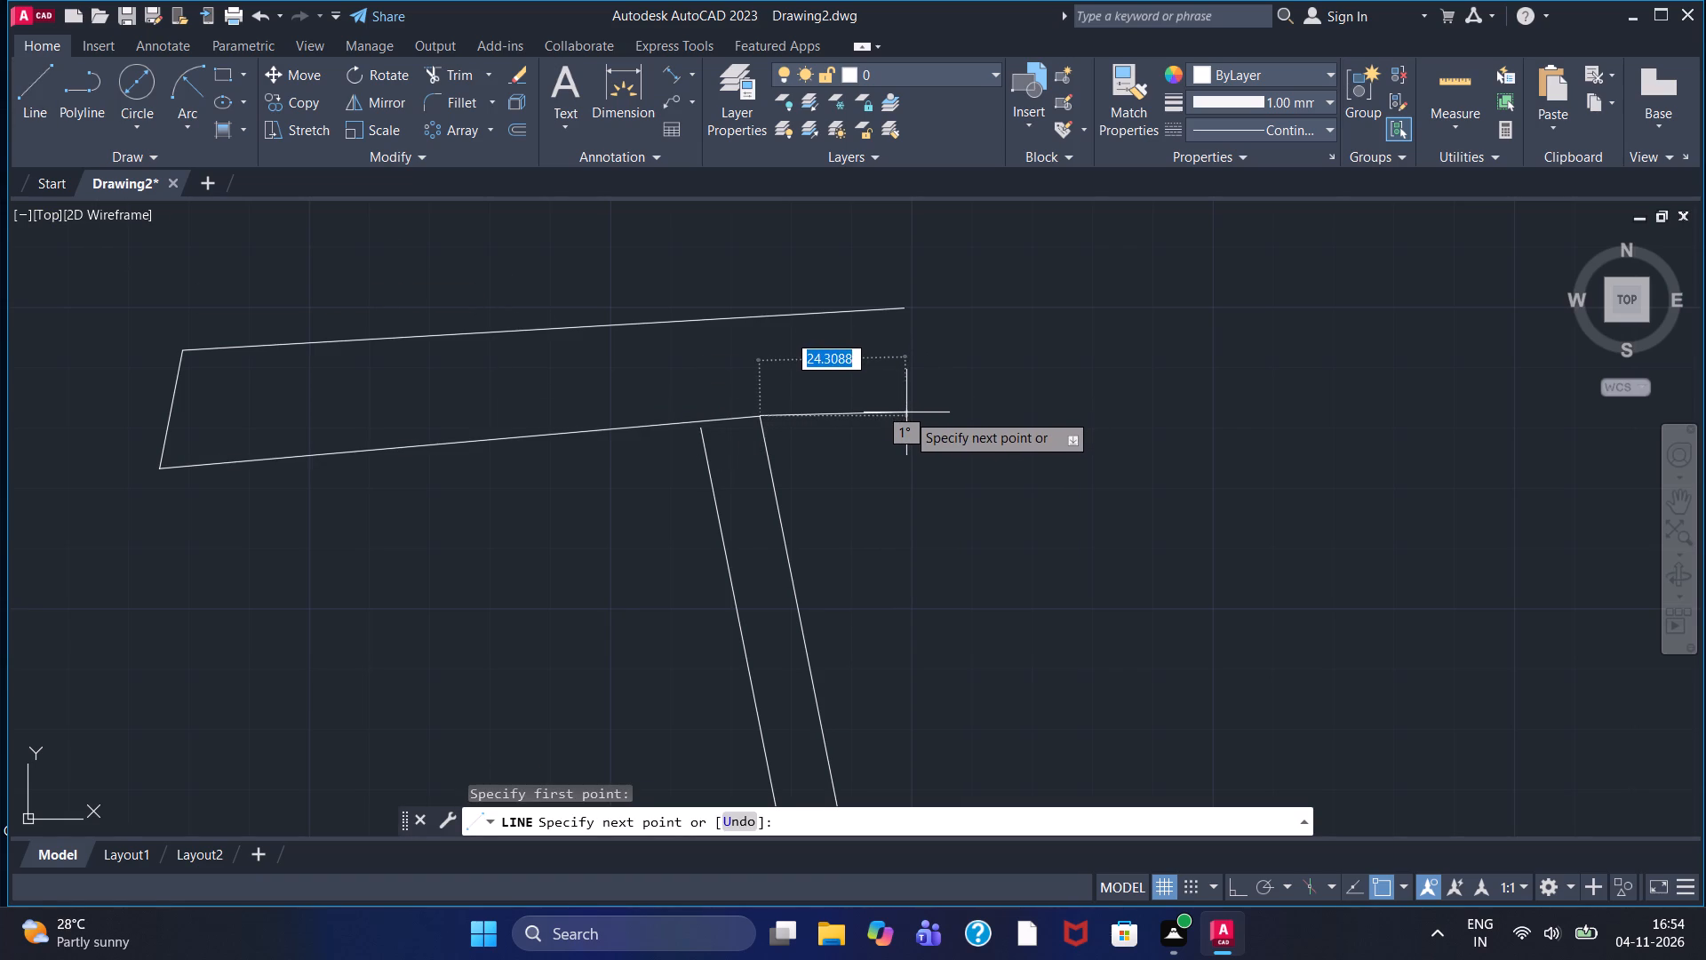
click(912, 406)
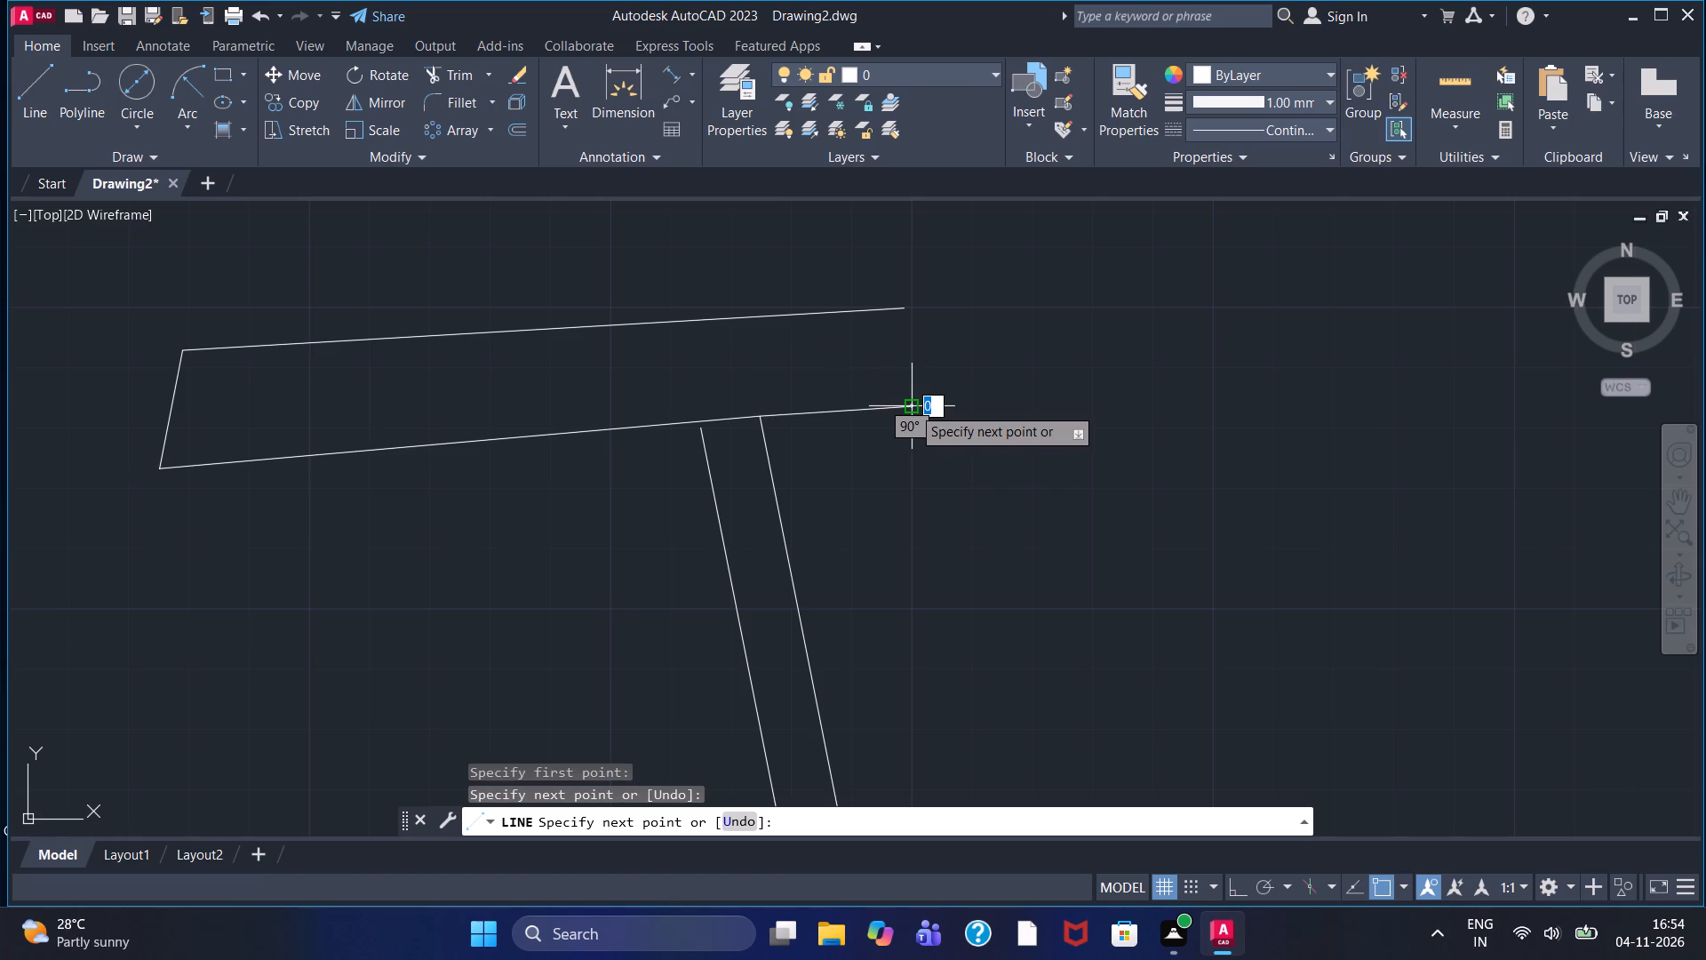
key(Escape)
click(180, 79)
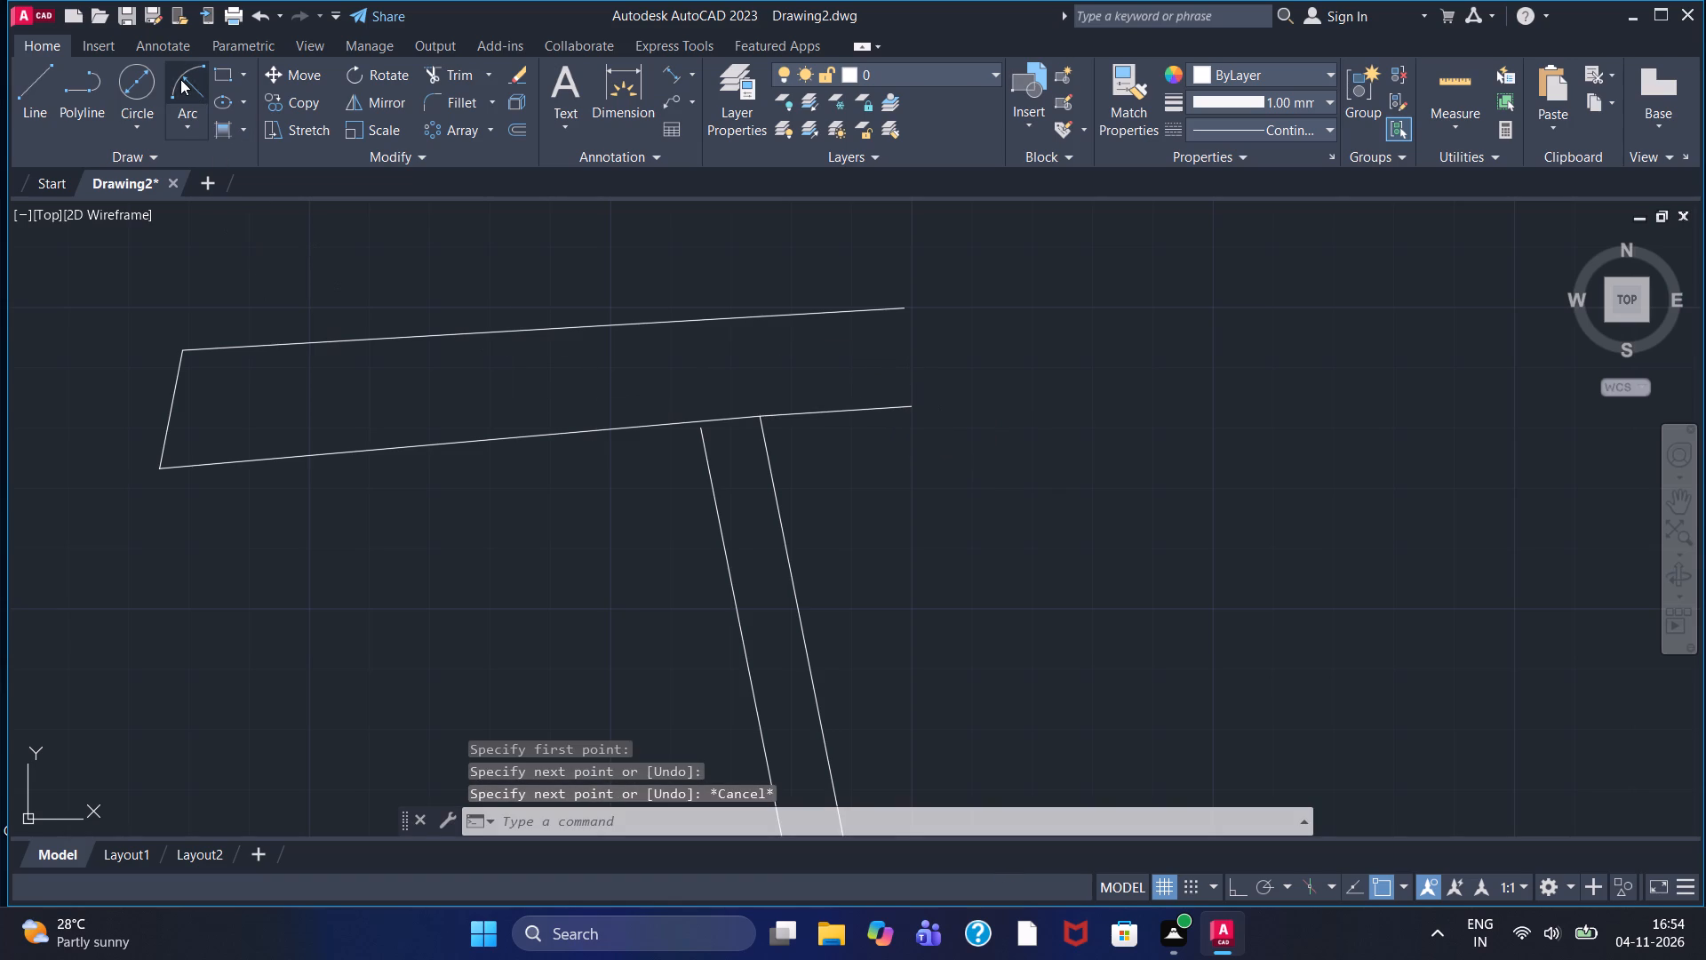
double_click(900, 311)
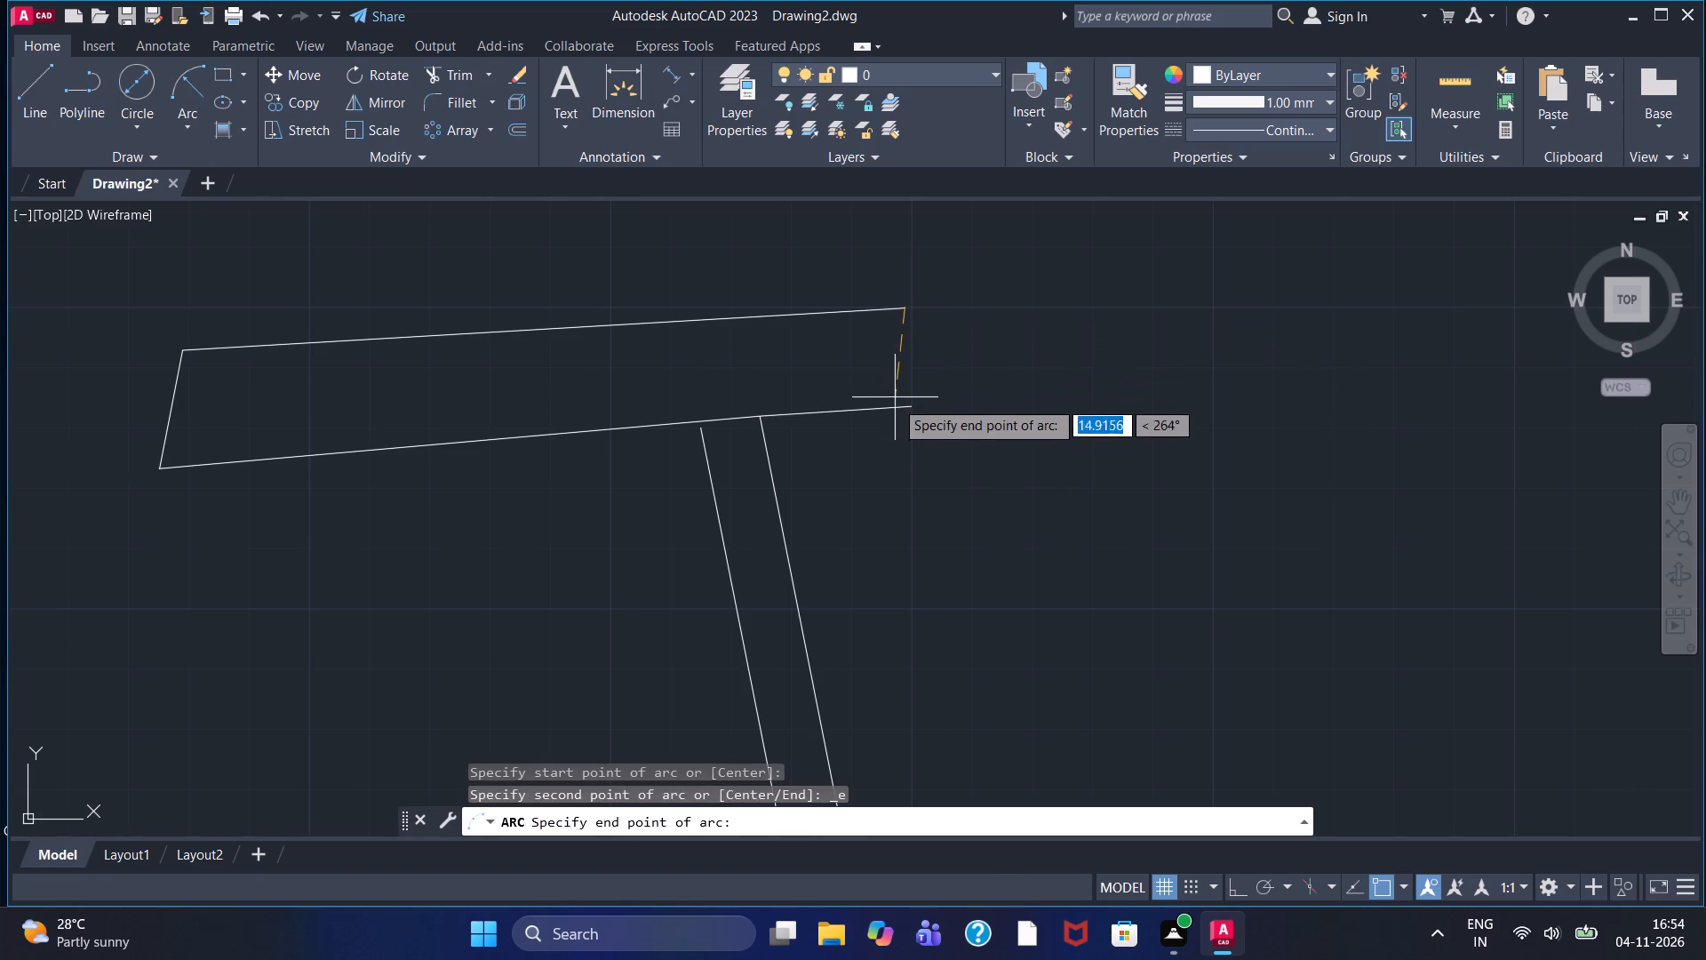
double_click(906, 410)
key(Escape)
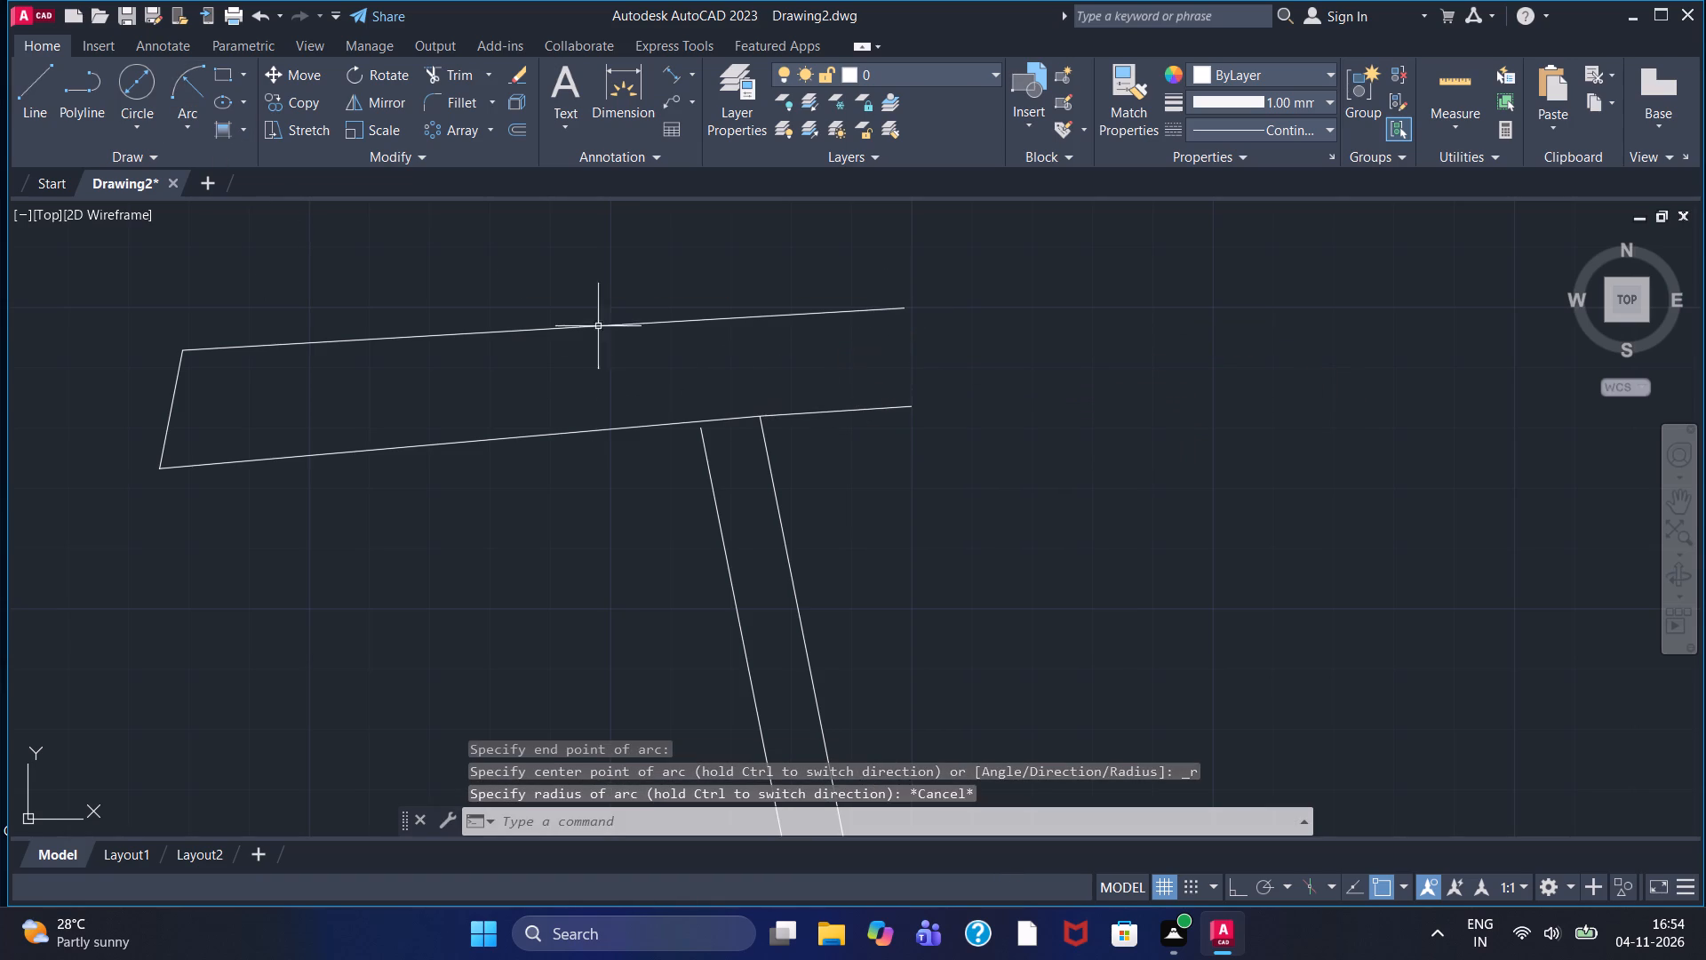
Close the roof's right end with an outward-bulging arc between the ends of its lower and upper edges.
click(187, 83)
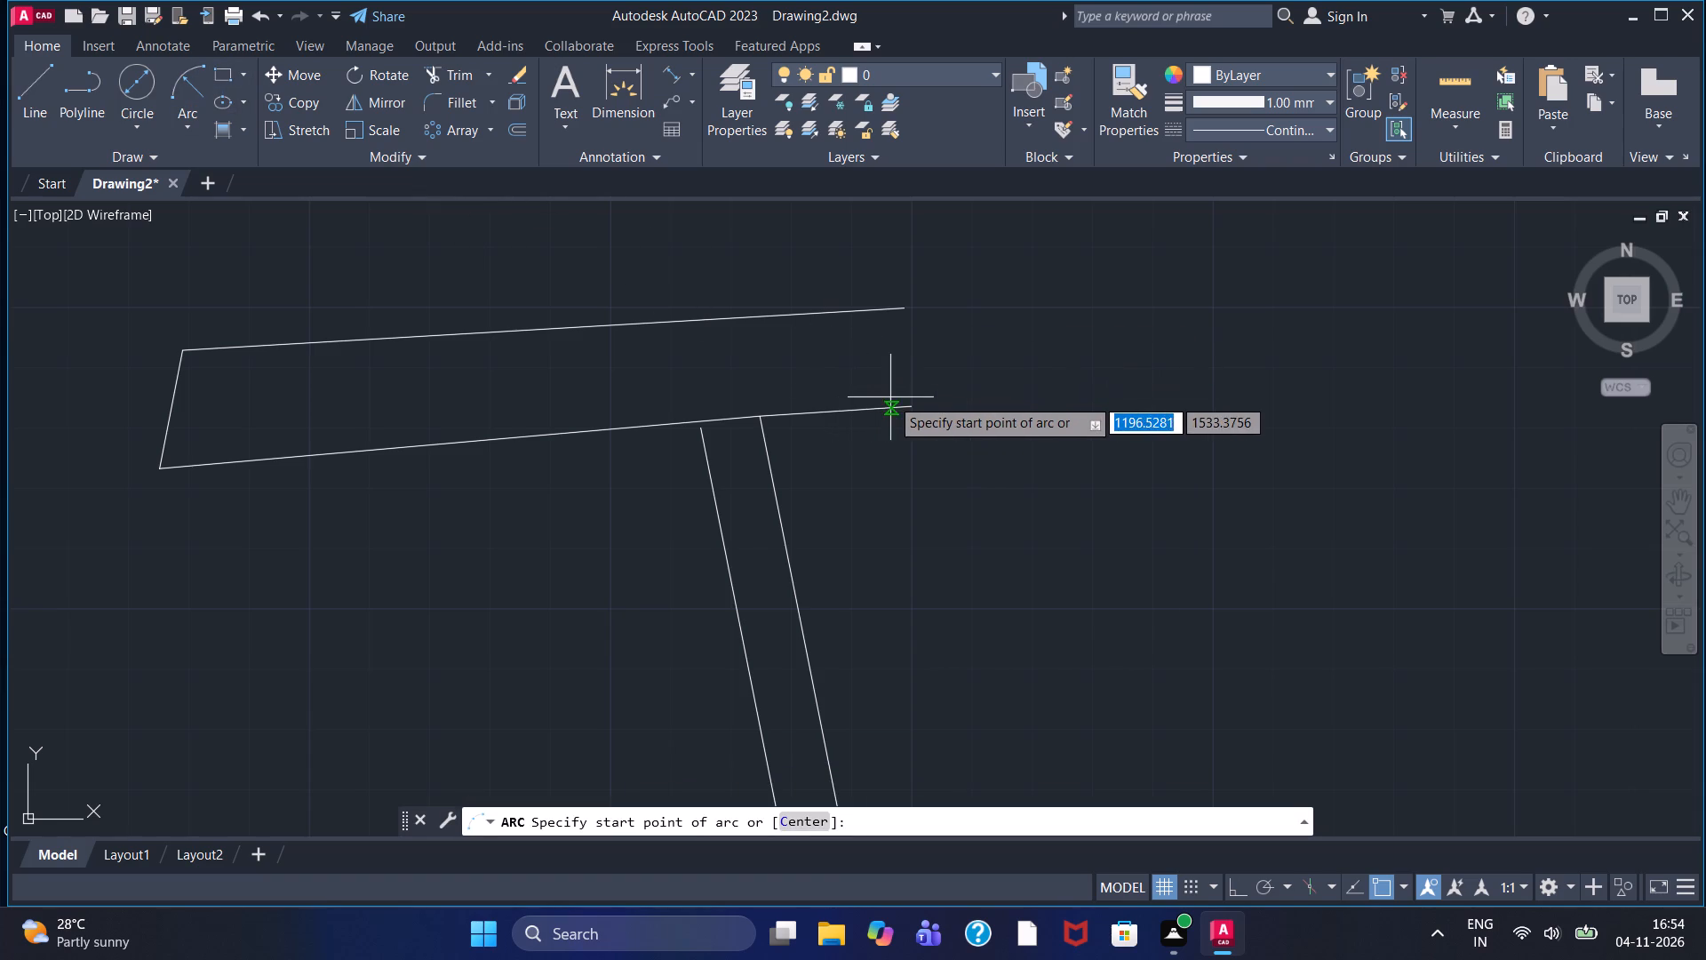
click(907, 401)
double_click(907, 311)
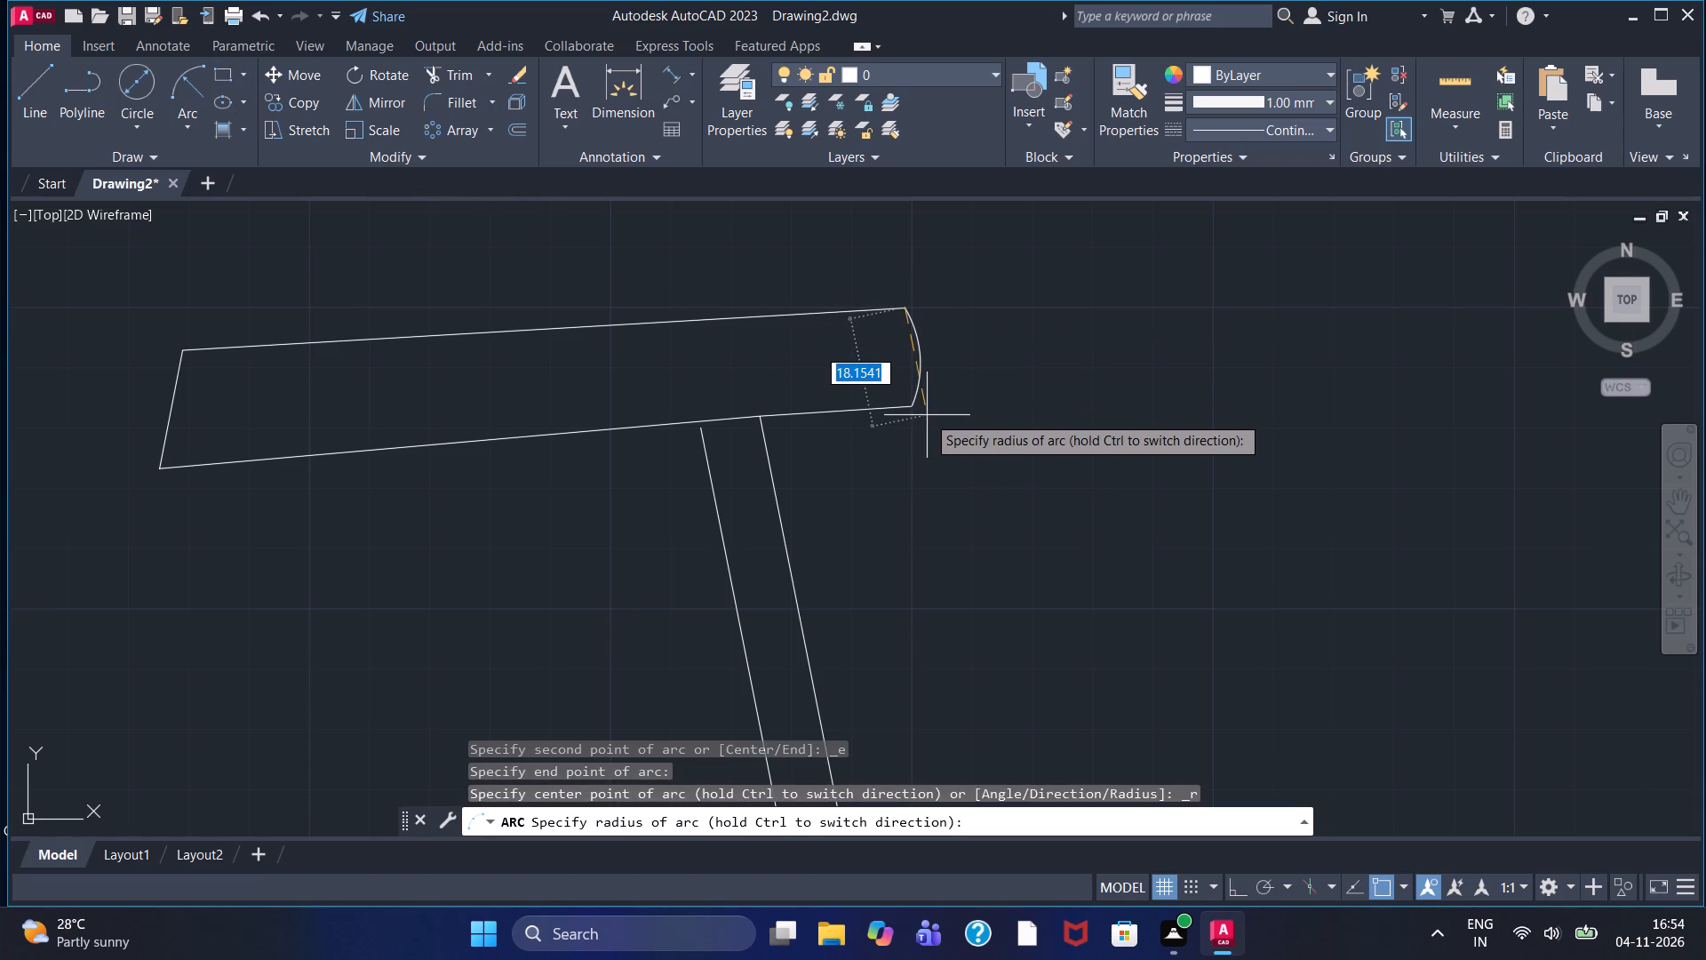
click(906, 388)
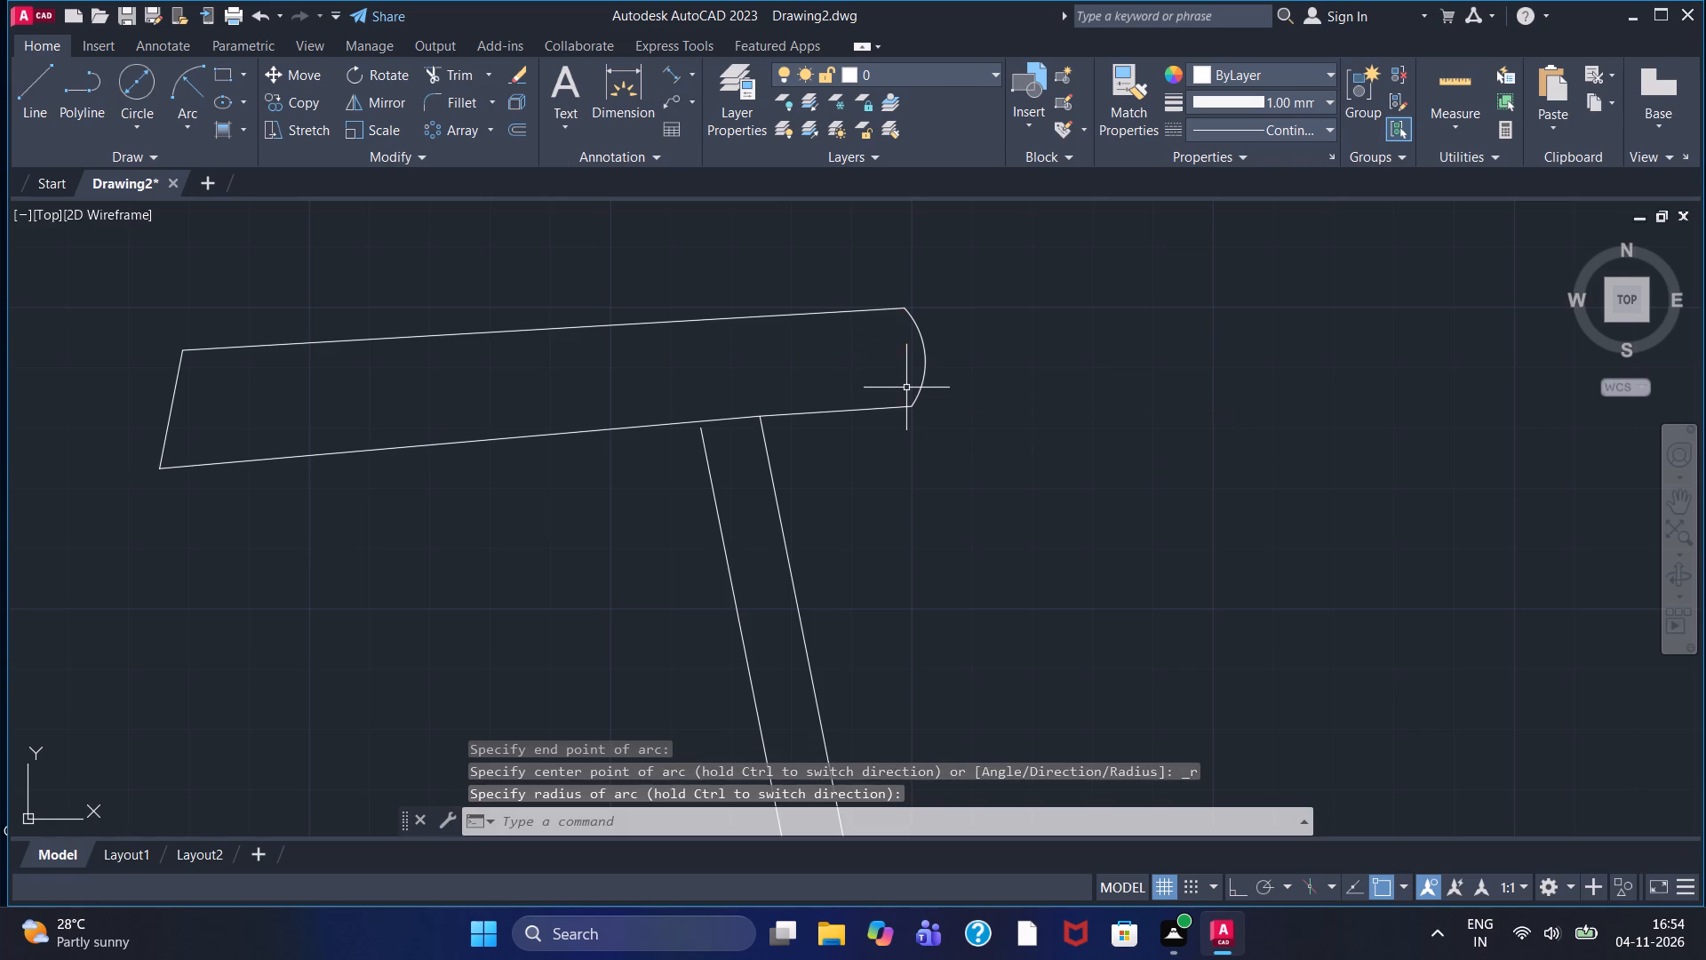
From the roof's lower-left corner, draw connected lines 50 units down-left, a short slightly rising segment left, and about 100 units down-left.
scroll(879, 437, down, 1)
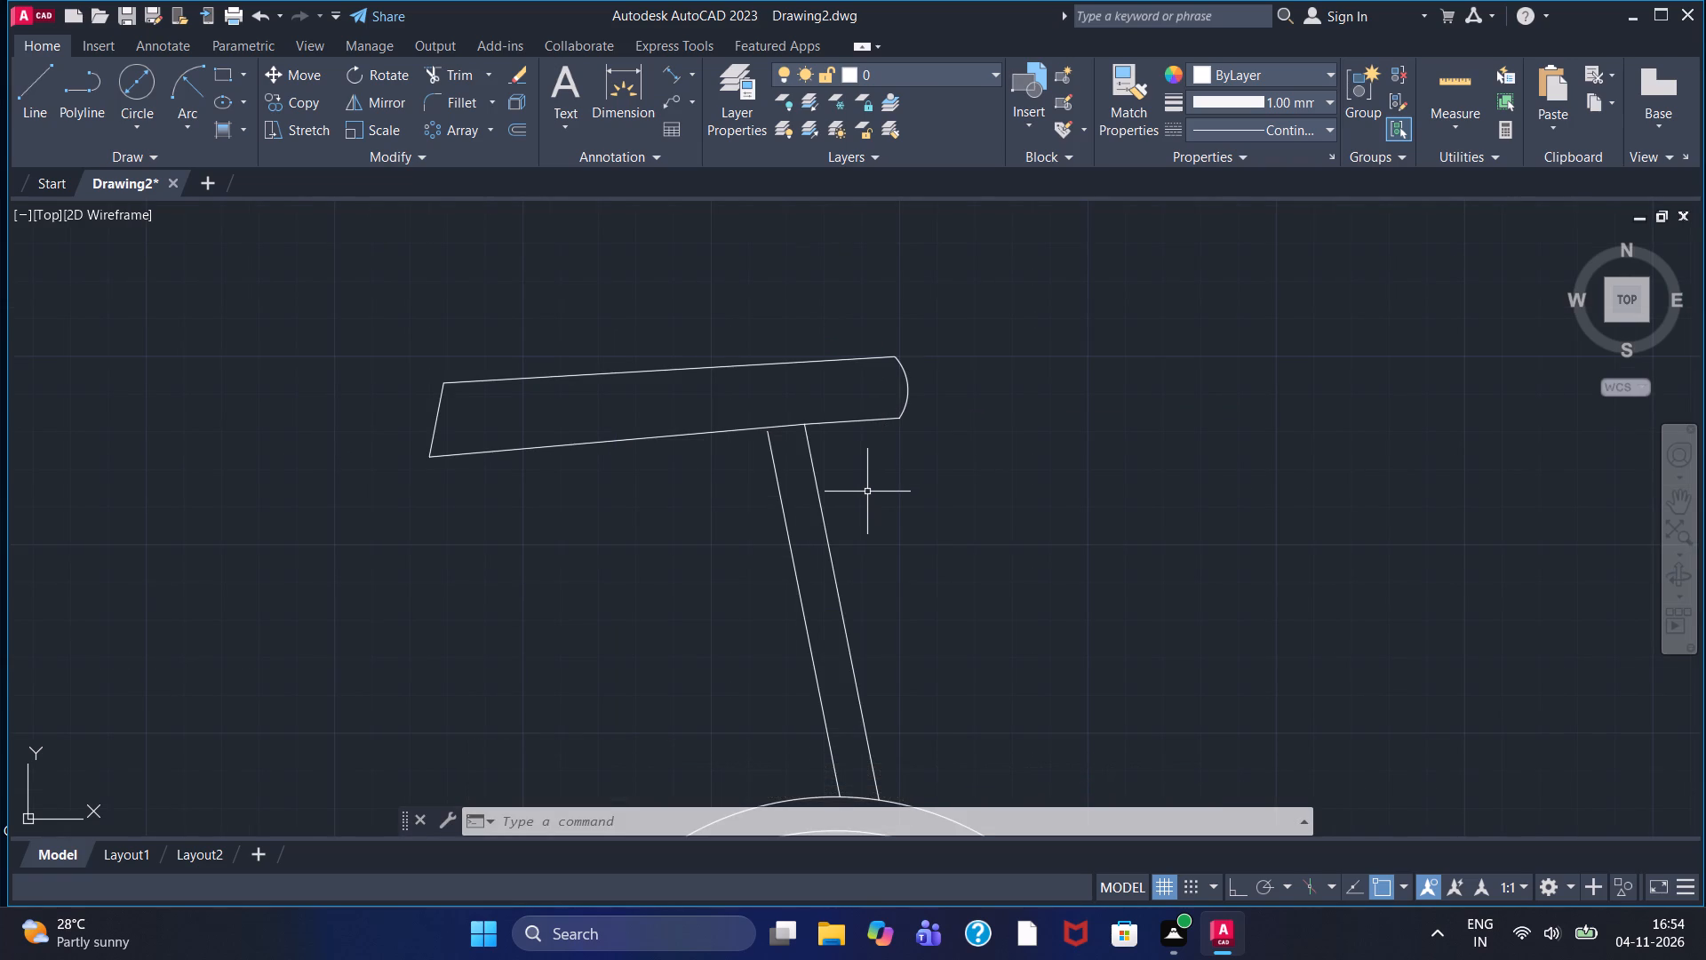
double_click(36, 100)
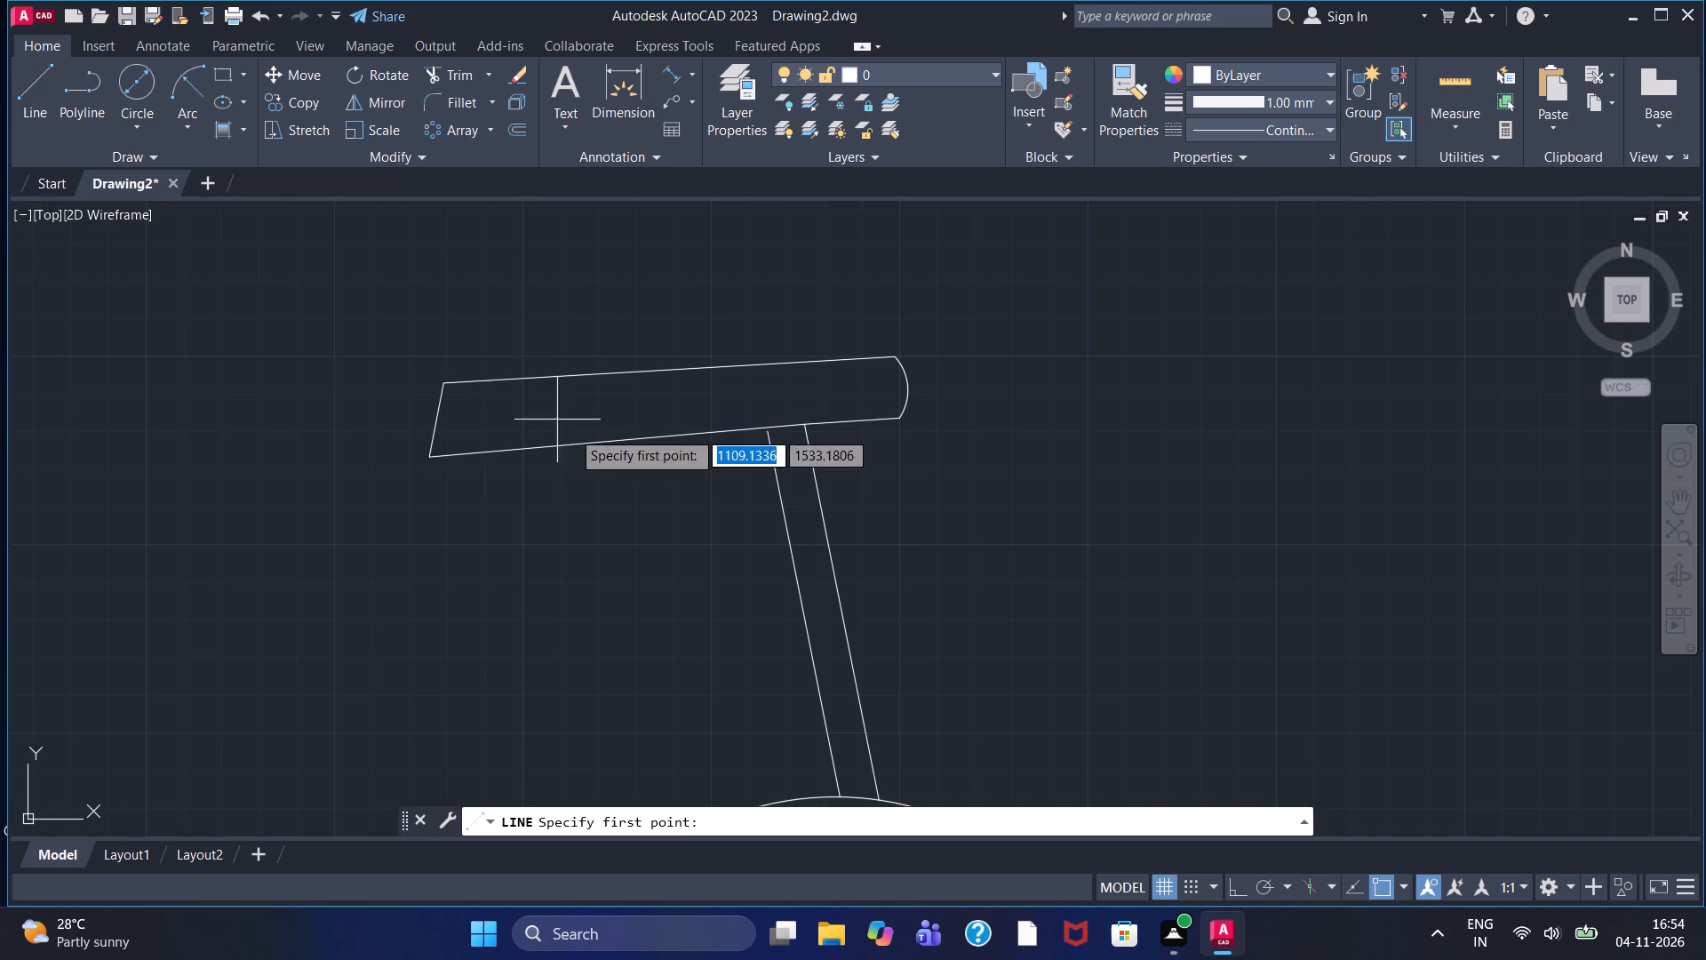
middle_drag(566, 475, 753, 222)
middle_drag(656, 323, 665, 414)
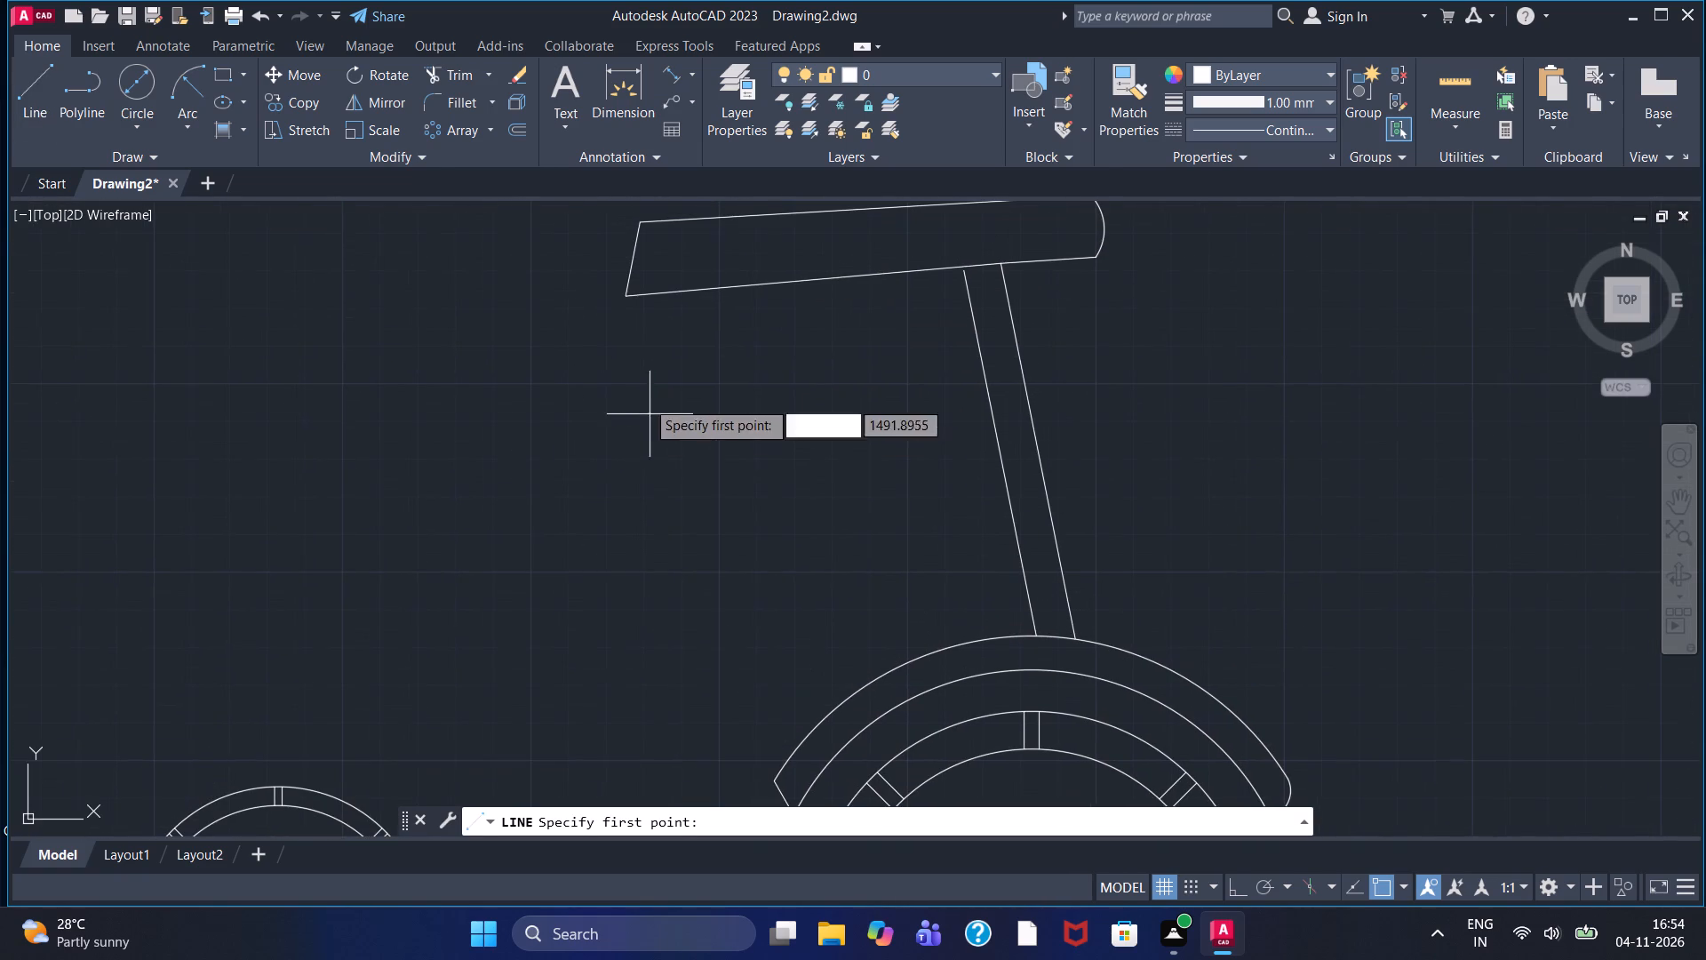
drag(628, 303, 614, 332)
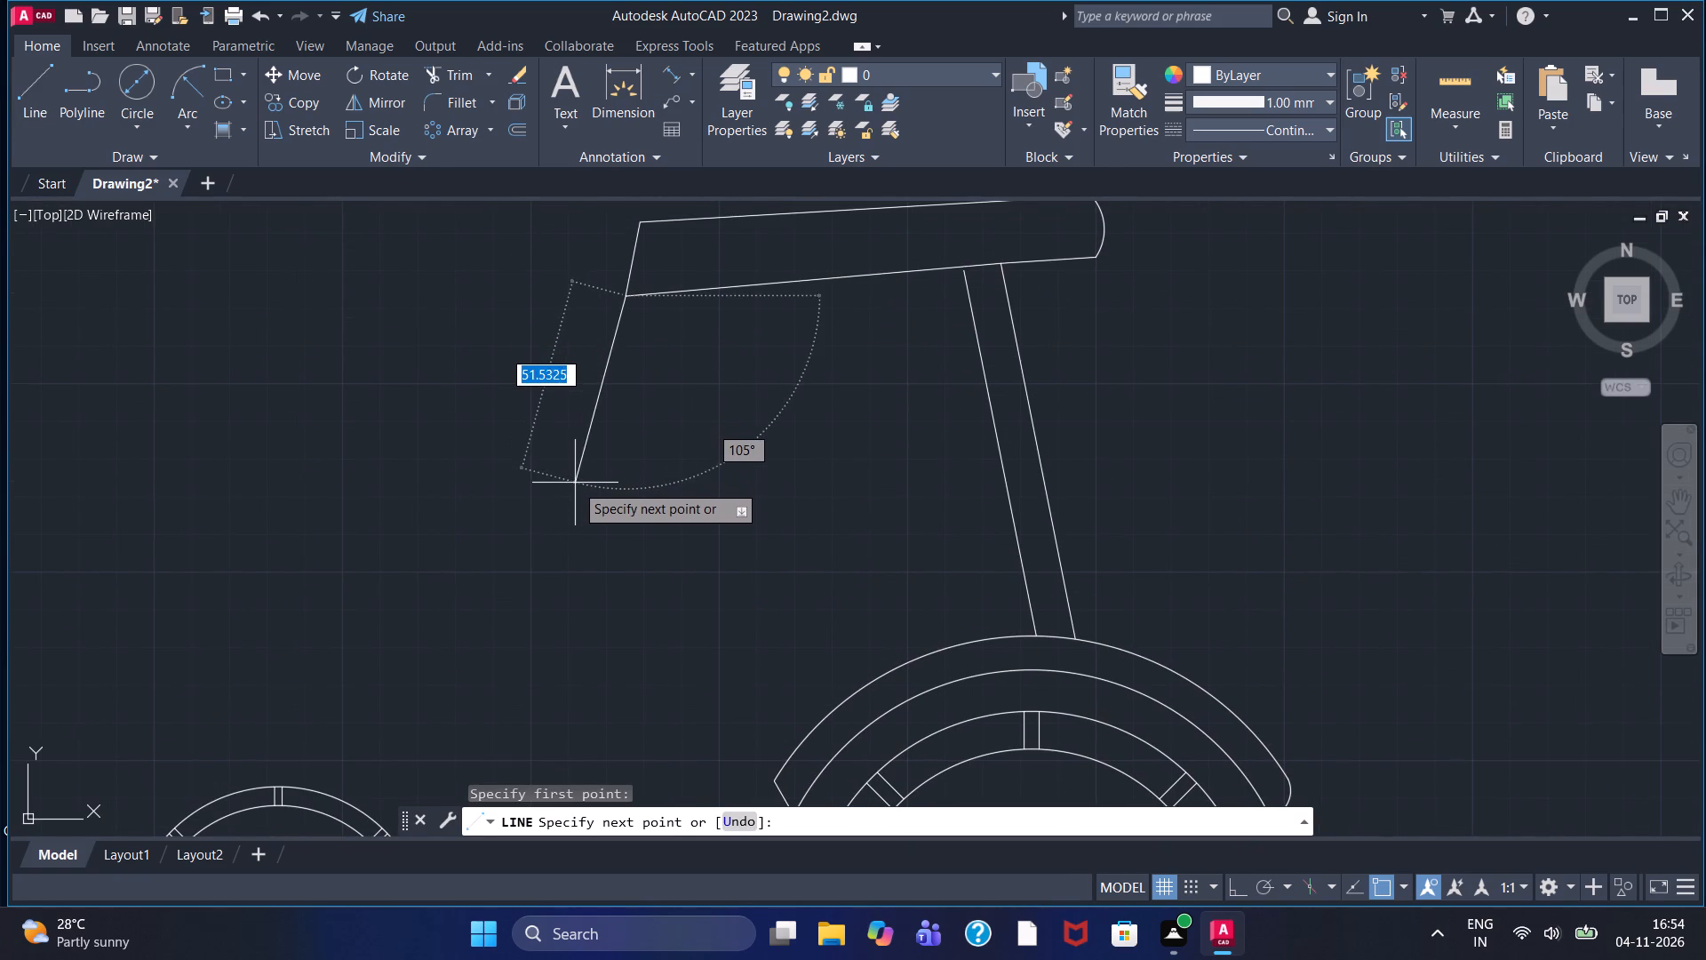
text(50)
key(Return)
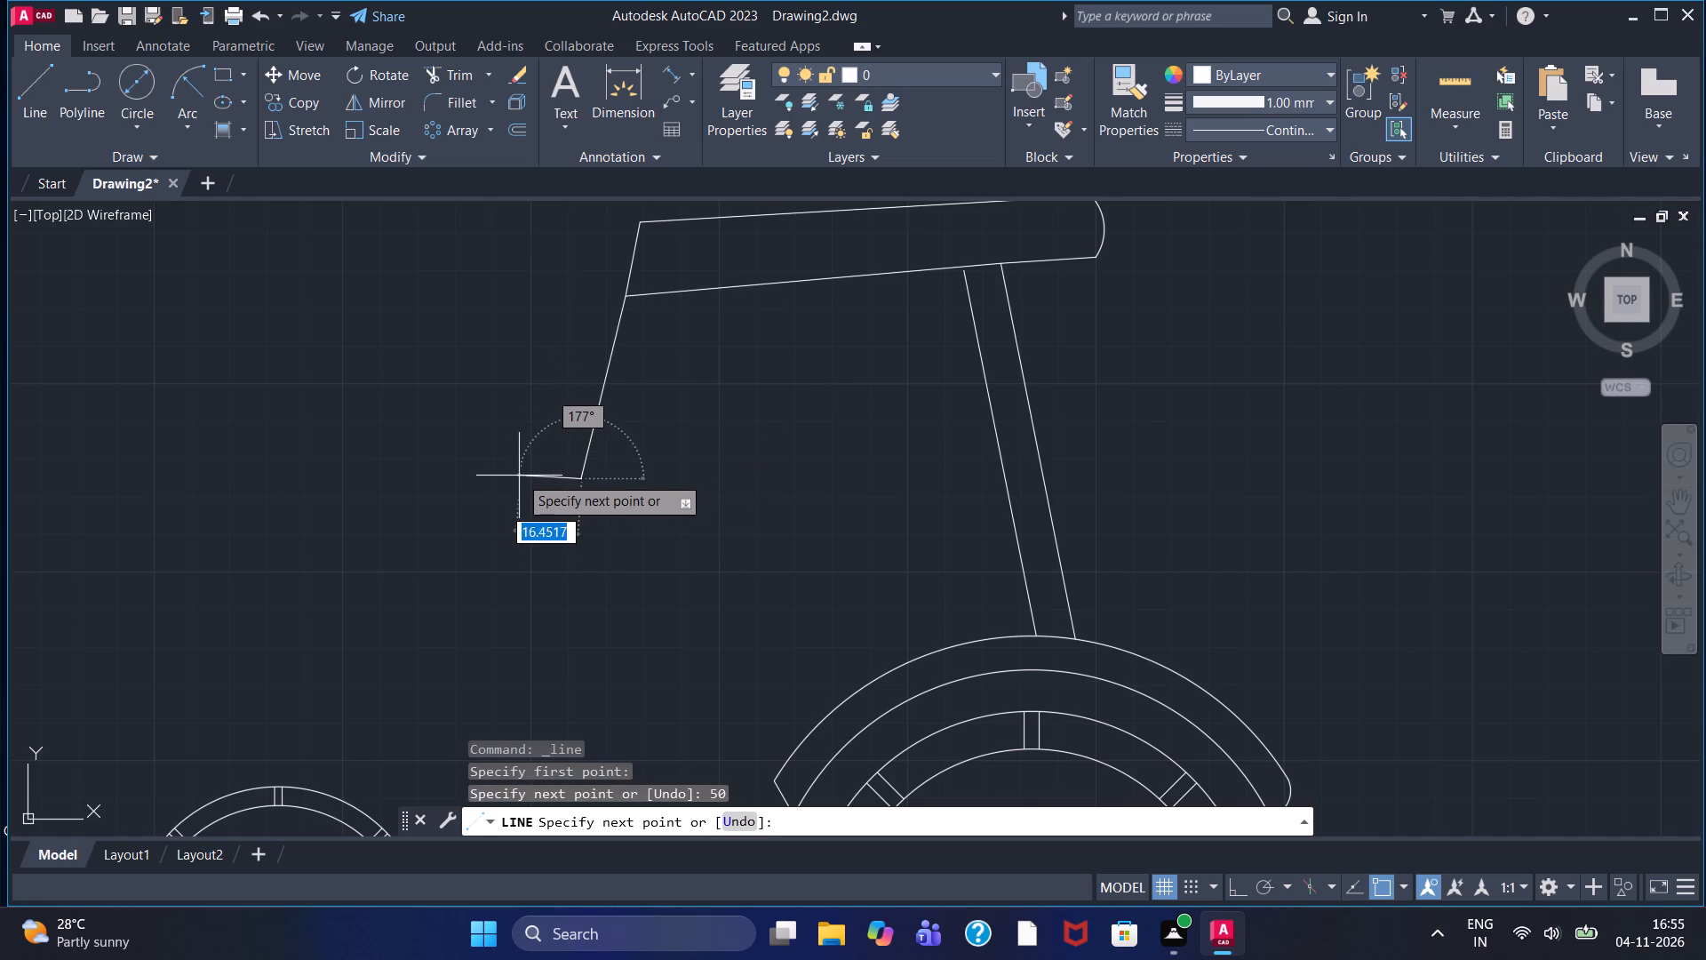
double_click(515, 466)
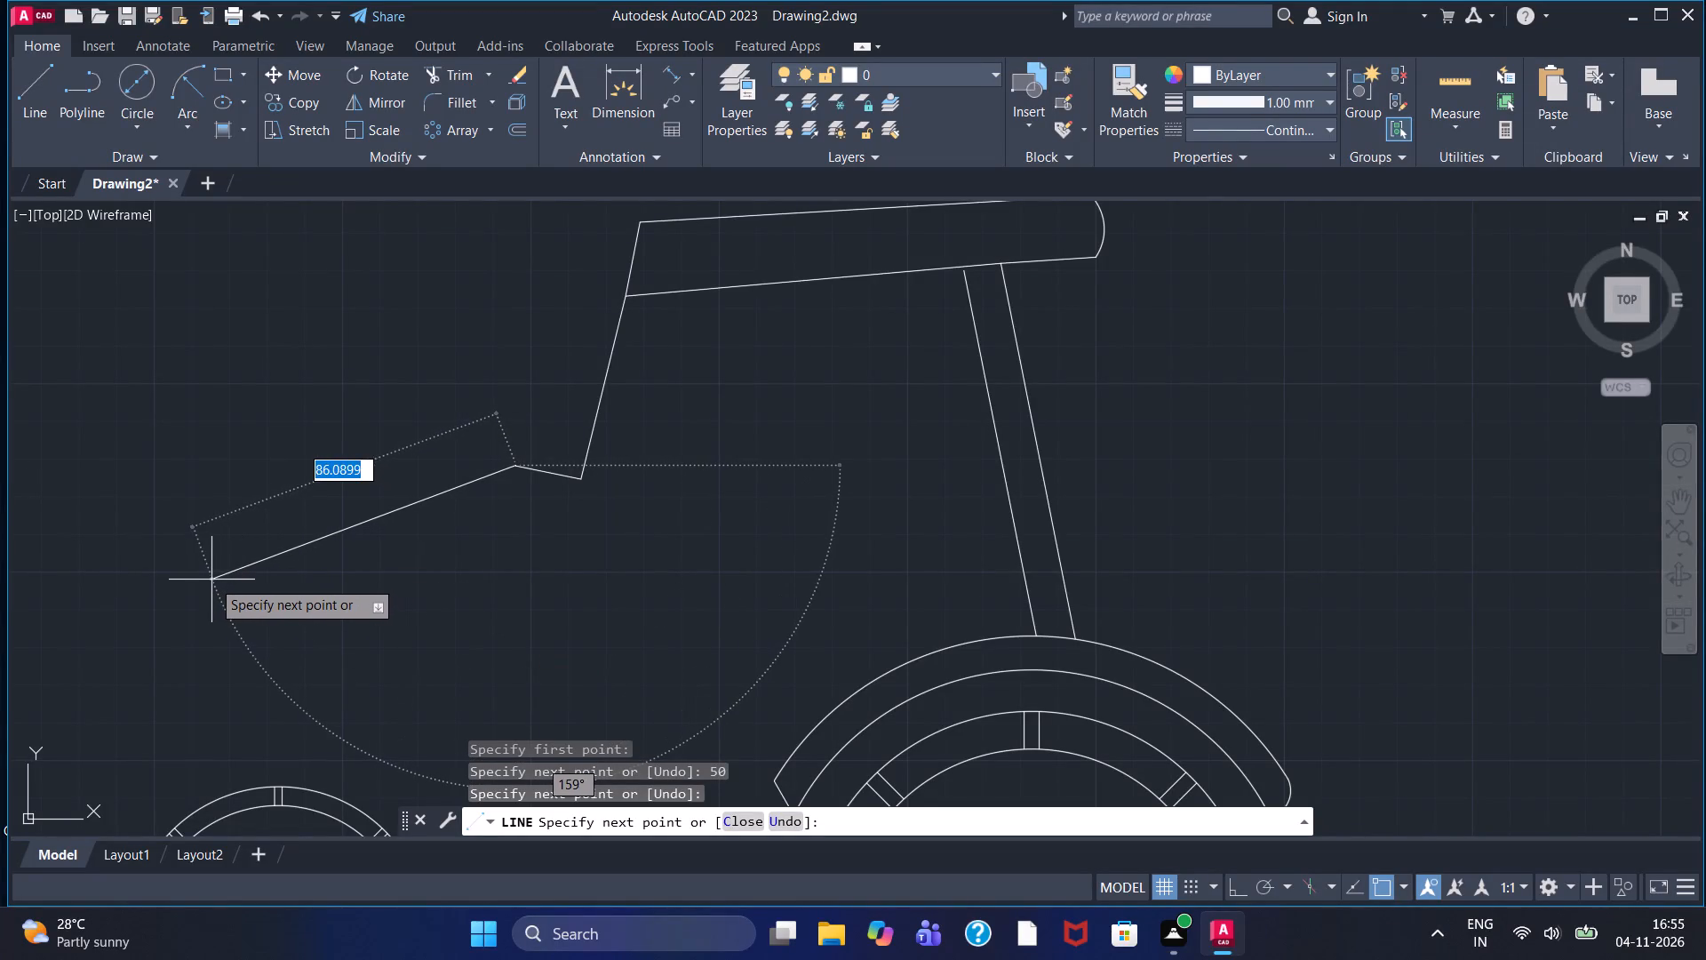
click(165, 602)
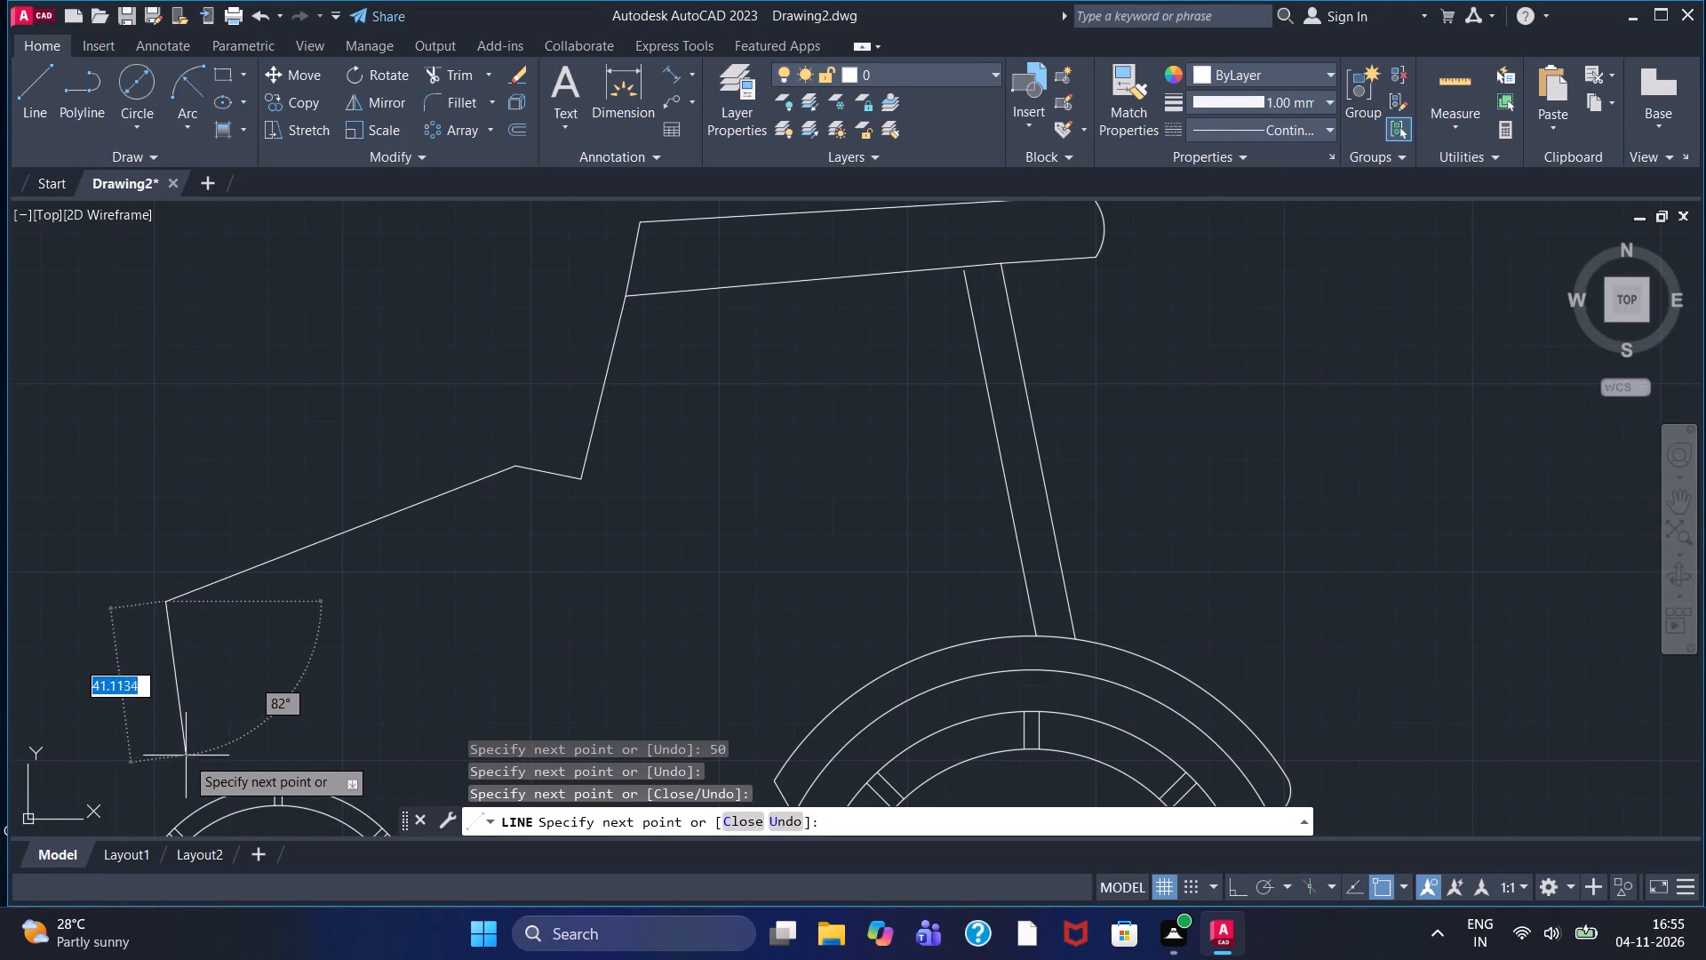
Continue the hood outline with a steep front line about 59 units down to just inside the small wheel's outer circle.
middle_drag(184, 746, 182, 620)
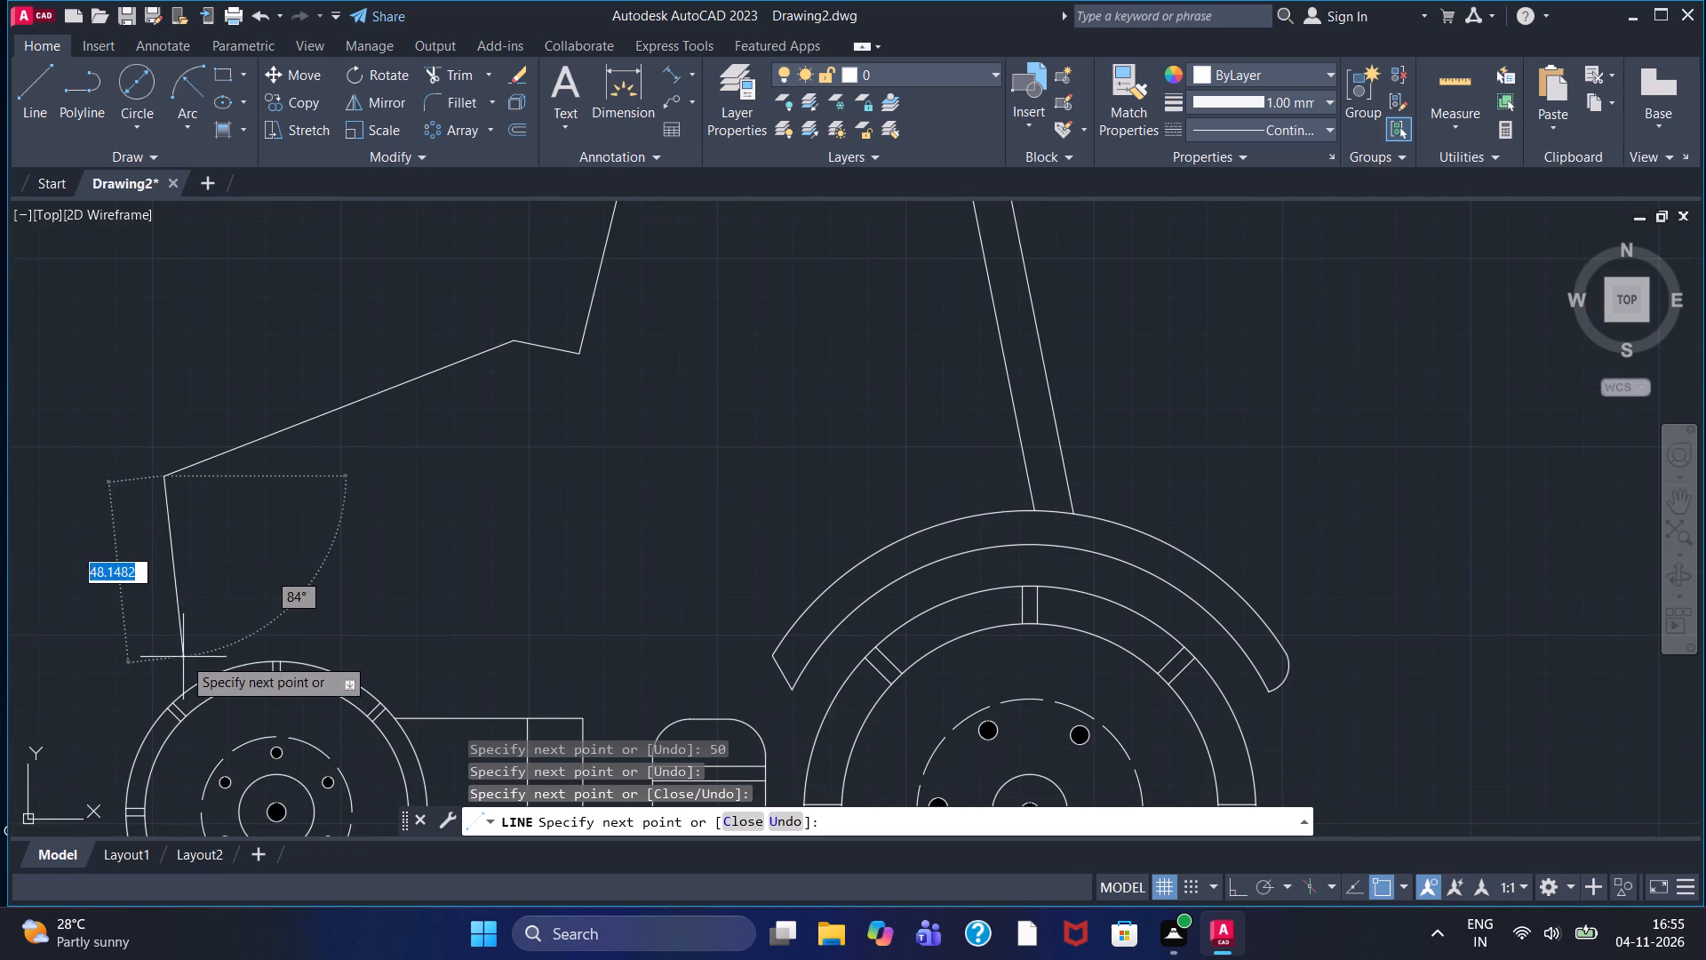
scroll(190, 695, up, 3)
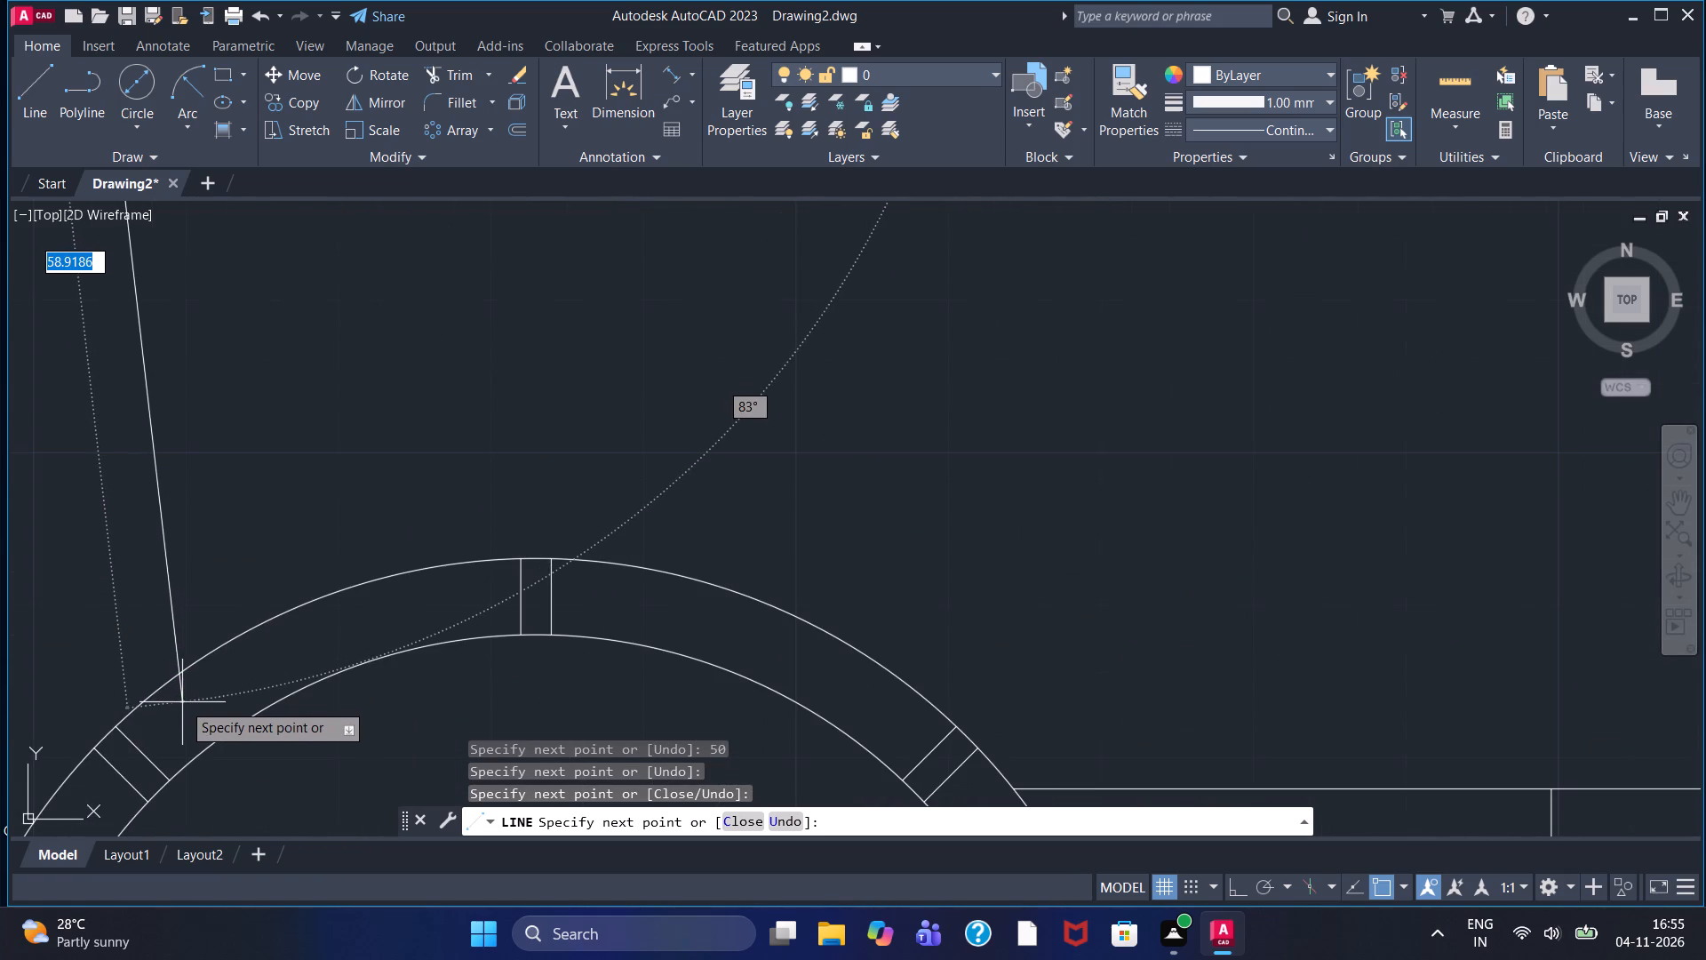
click(182, 702)
key(grave)
key(Escape)
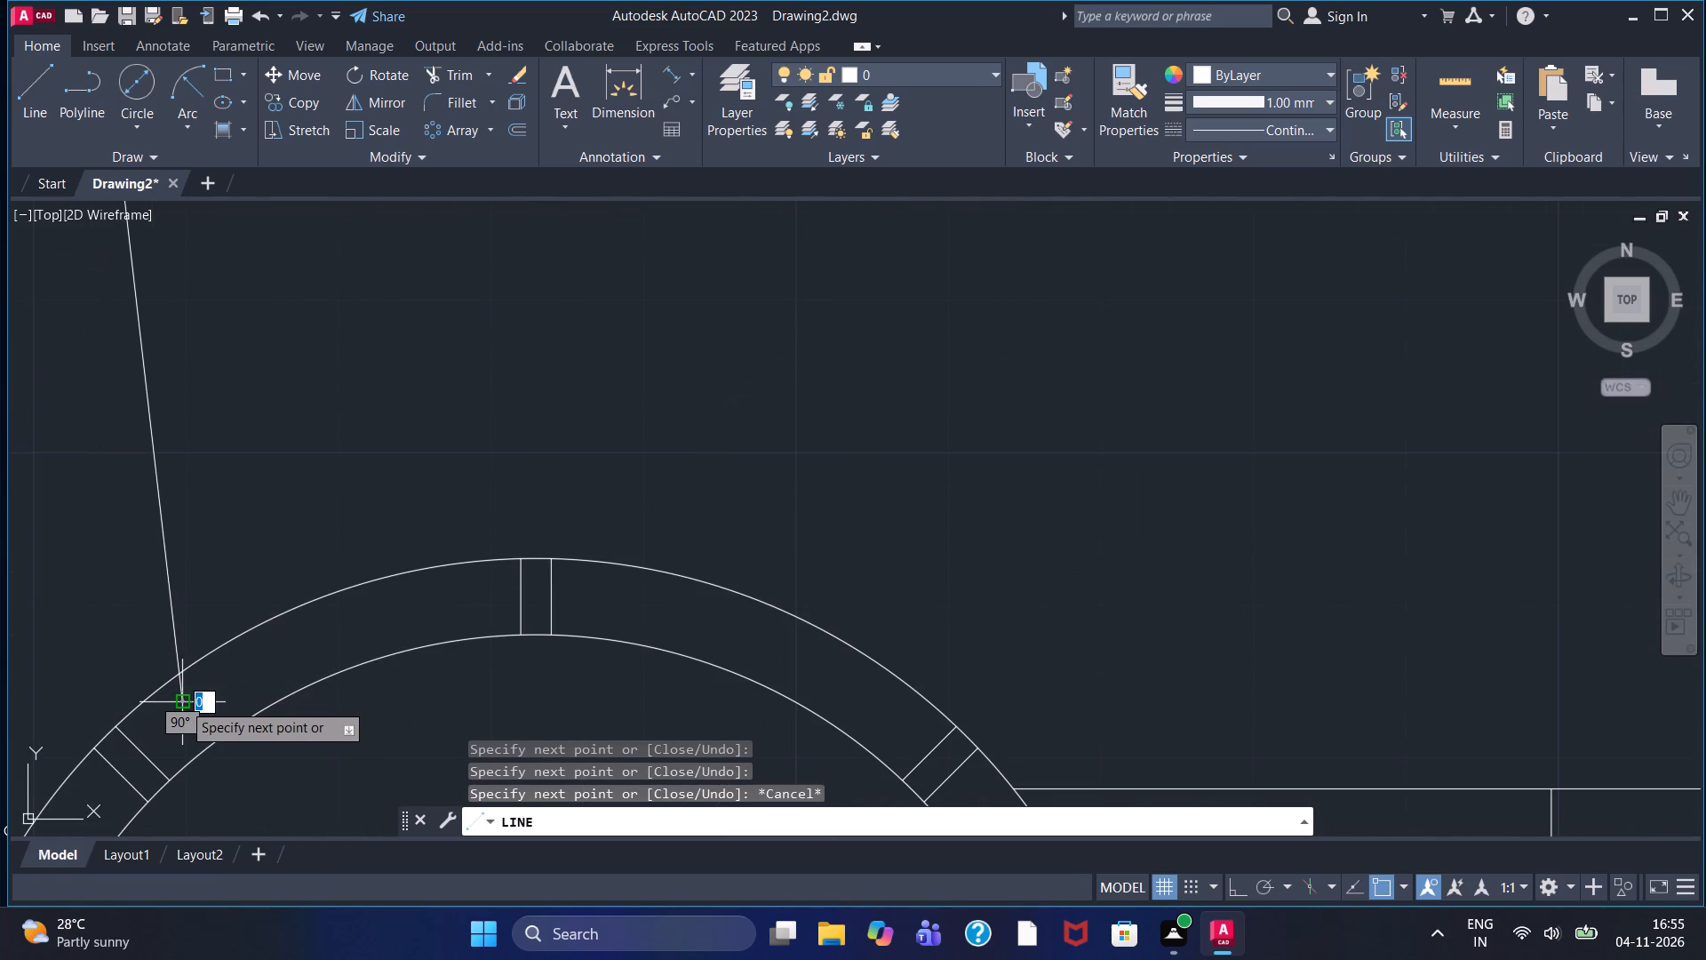
key(Escape)
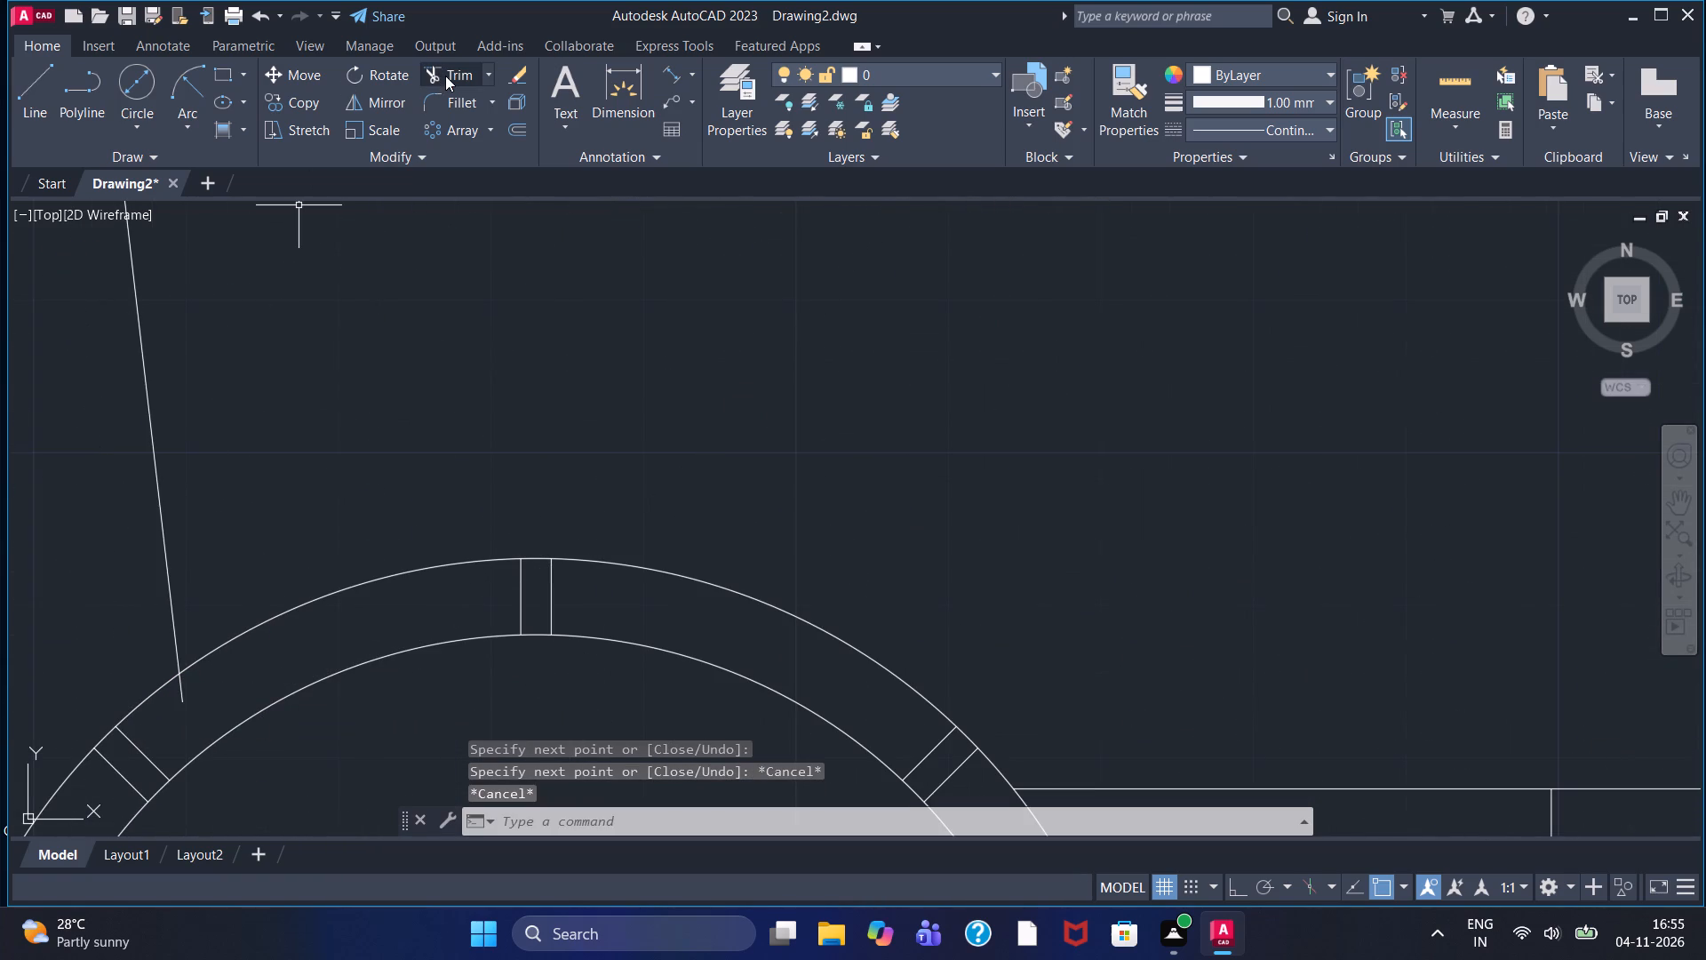
Trim the end of the hood's front line that extends inside the small wheel's outer circle.
click(445, 76)
click(182, 696)
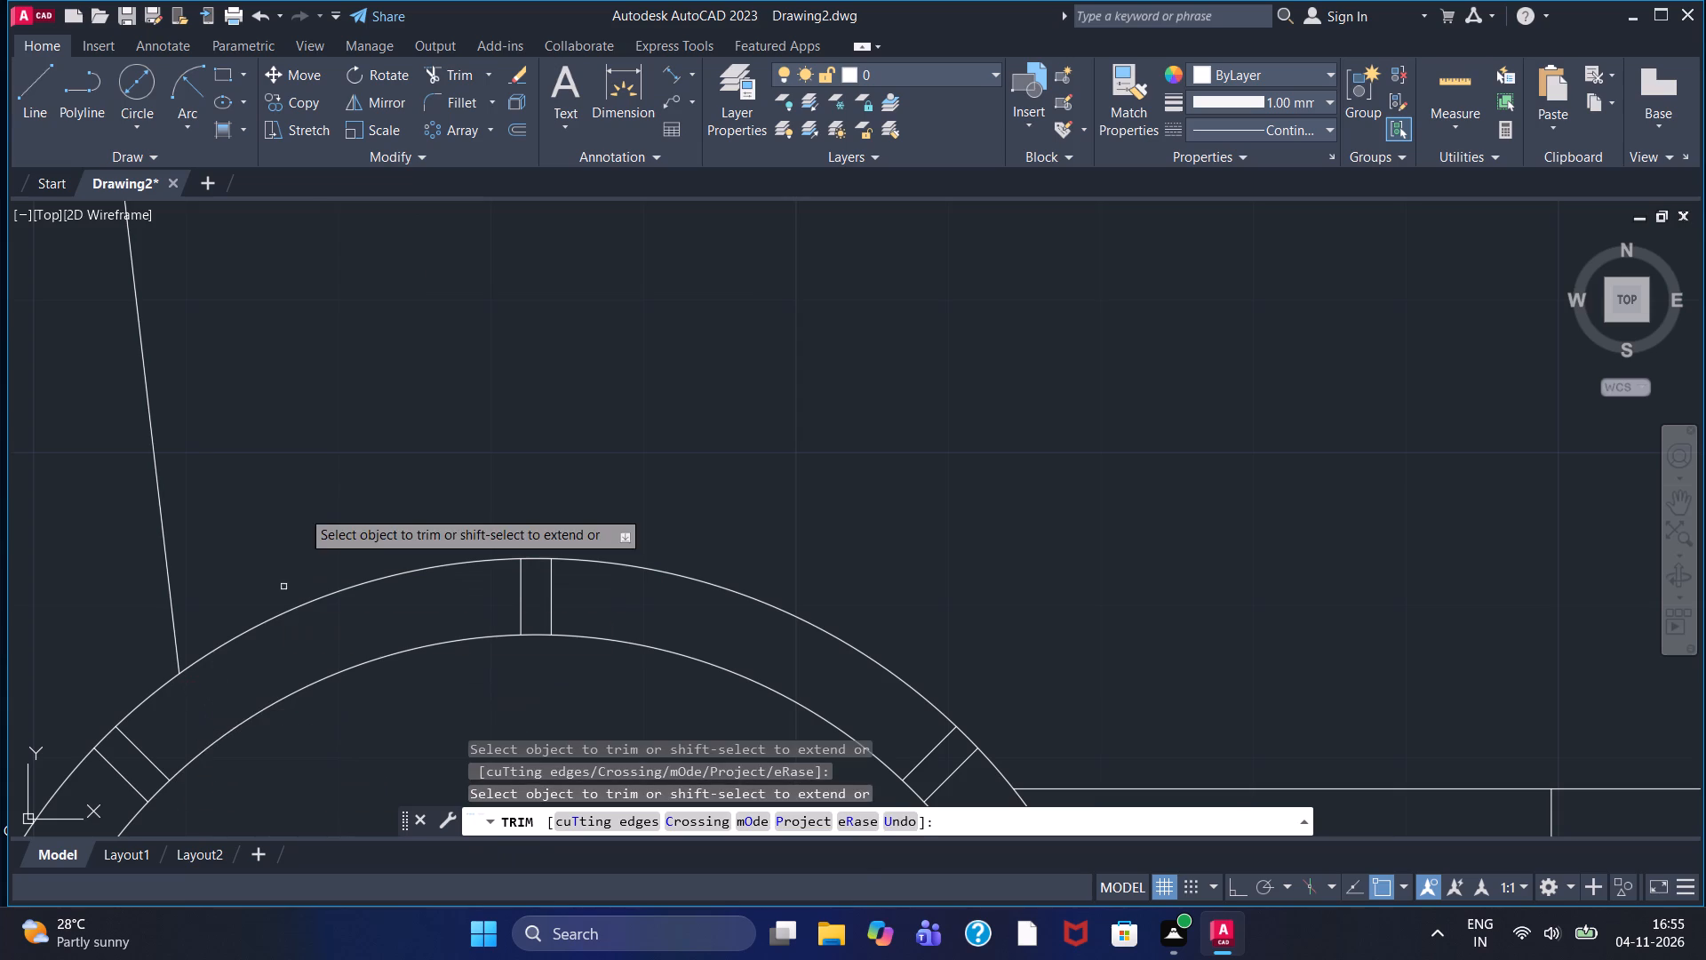
Draw a line about 53 units down-left from the roof's lower edge, just right of the existing front post line.
scroll(304, 460, down, 2)
middle_drag(457, 416, 413, 485)
scroll(413, 485, down, 1)
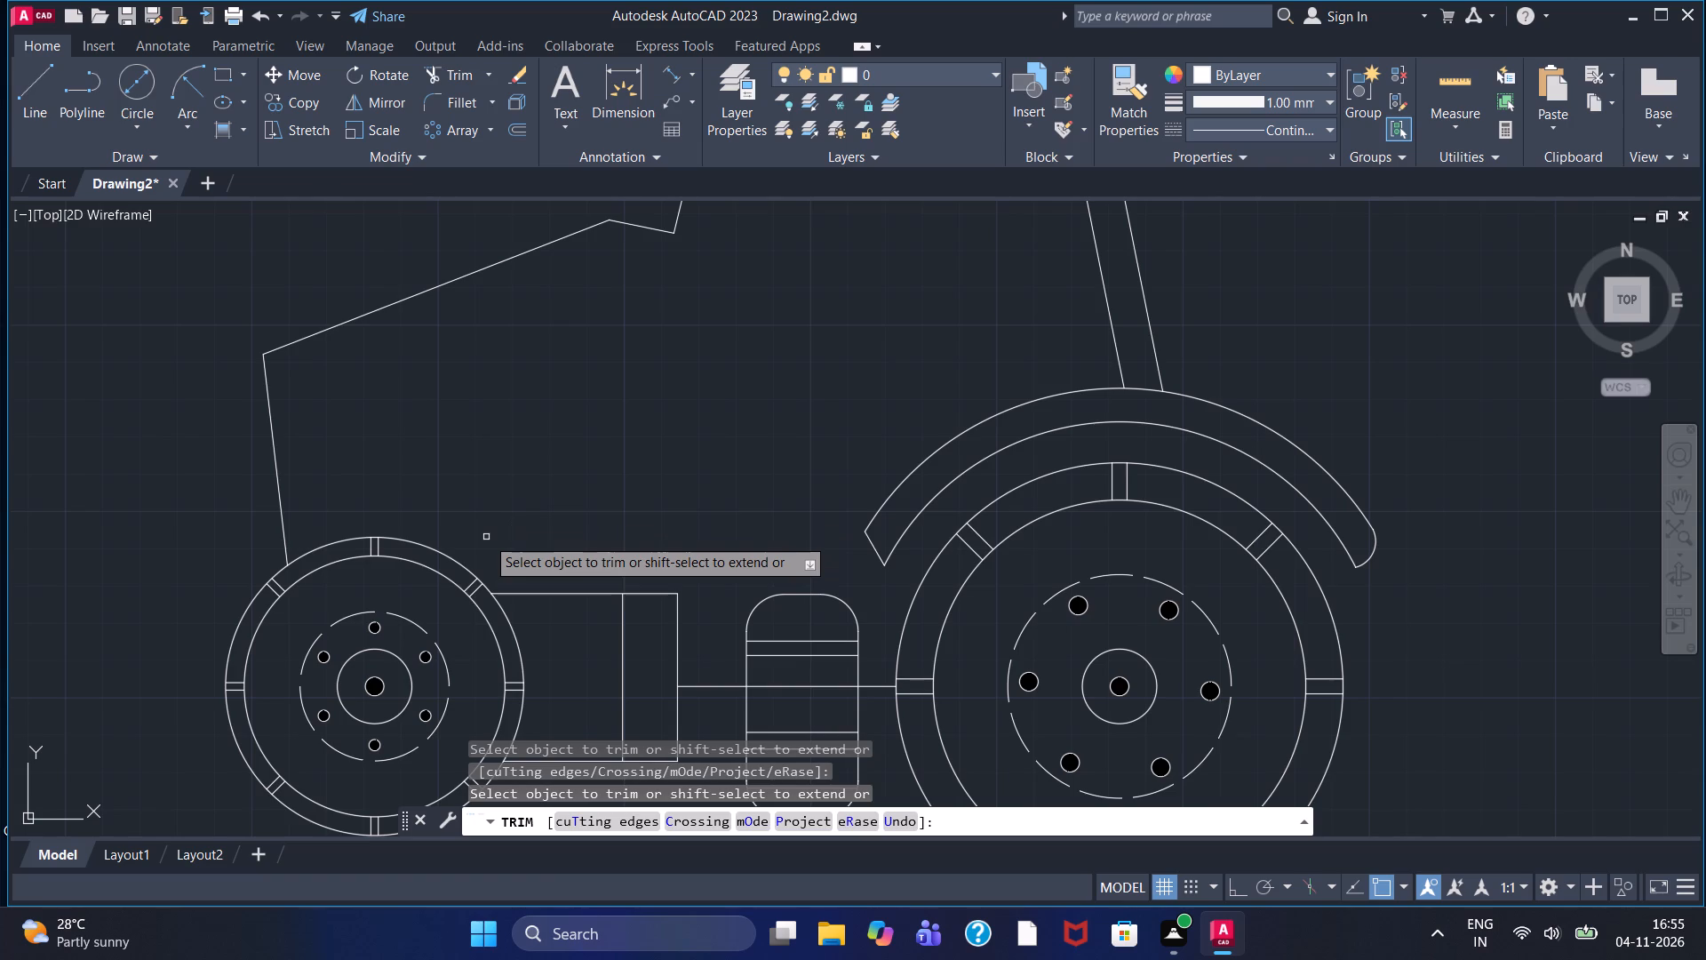
middle_drag(657, 353, 519, 452)
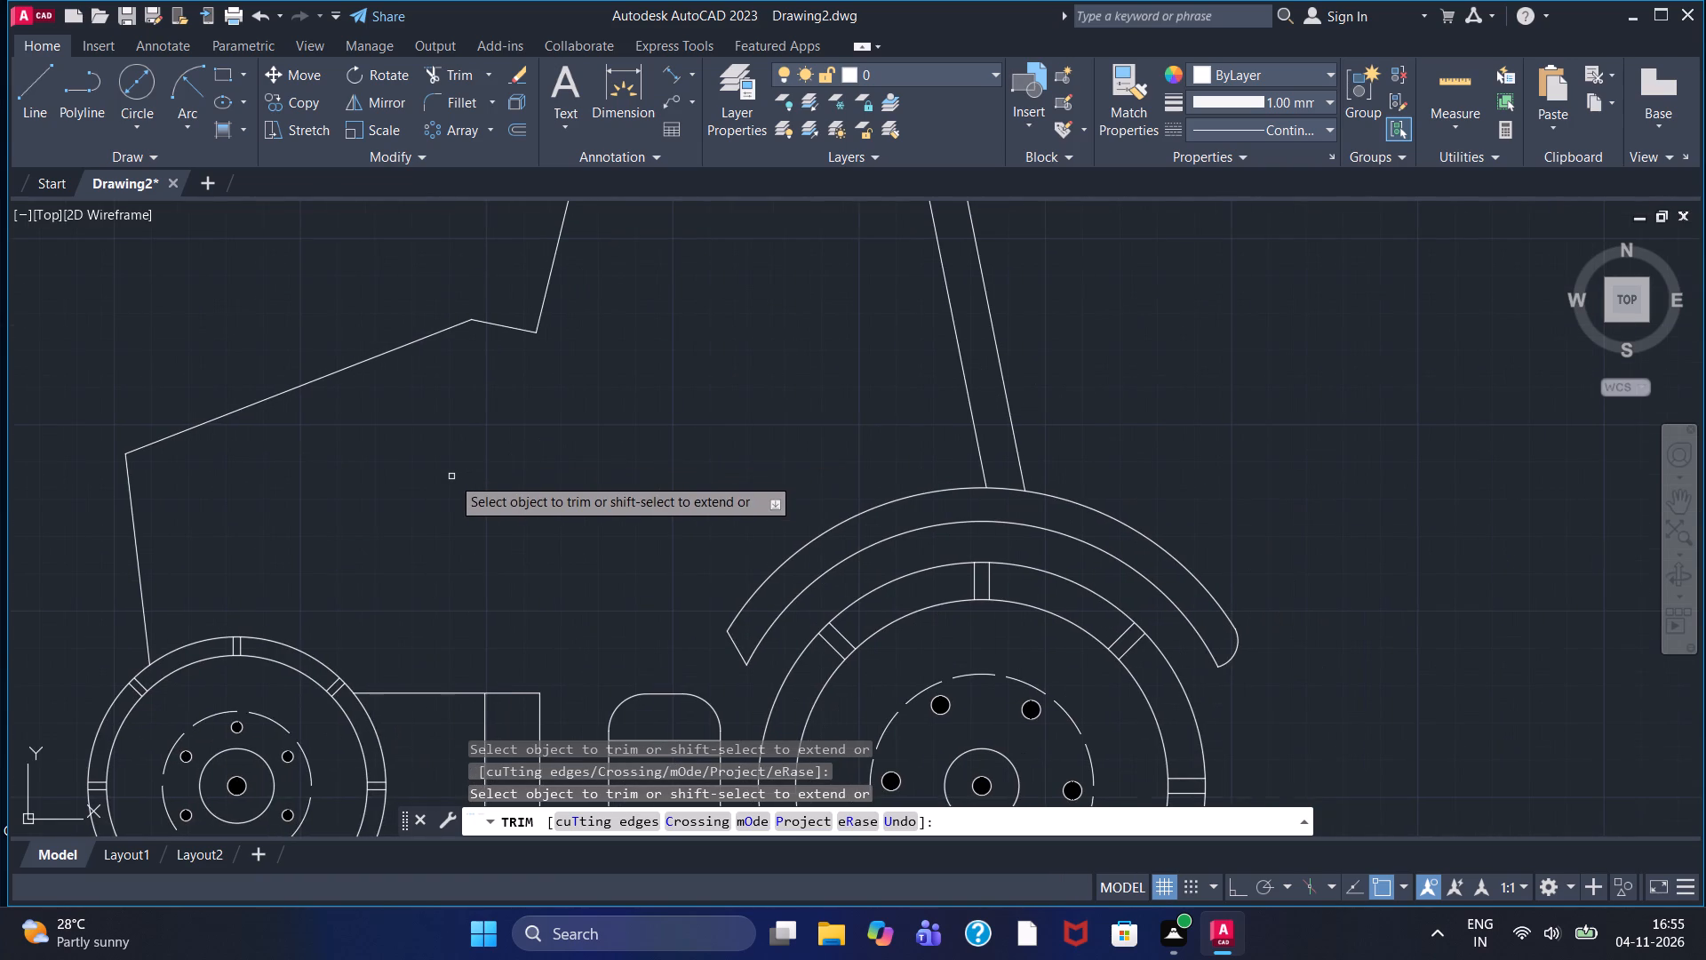
drag(45, 96, 66, 129)
middle_drag(571, 399, 467, 503)
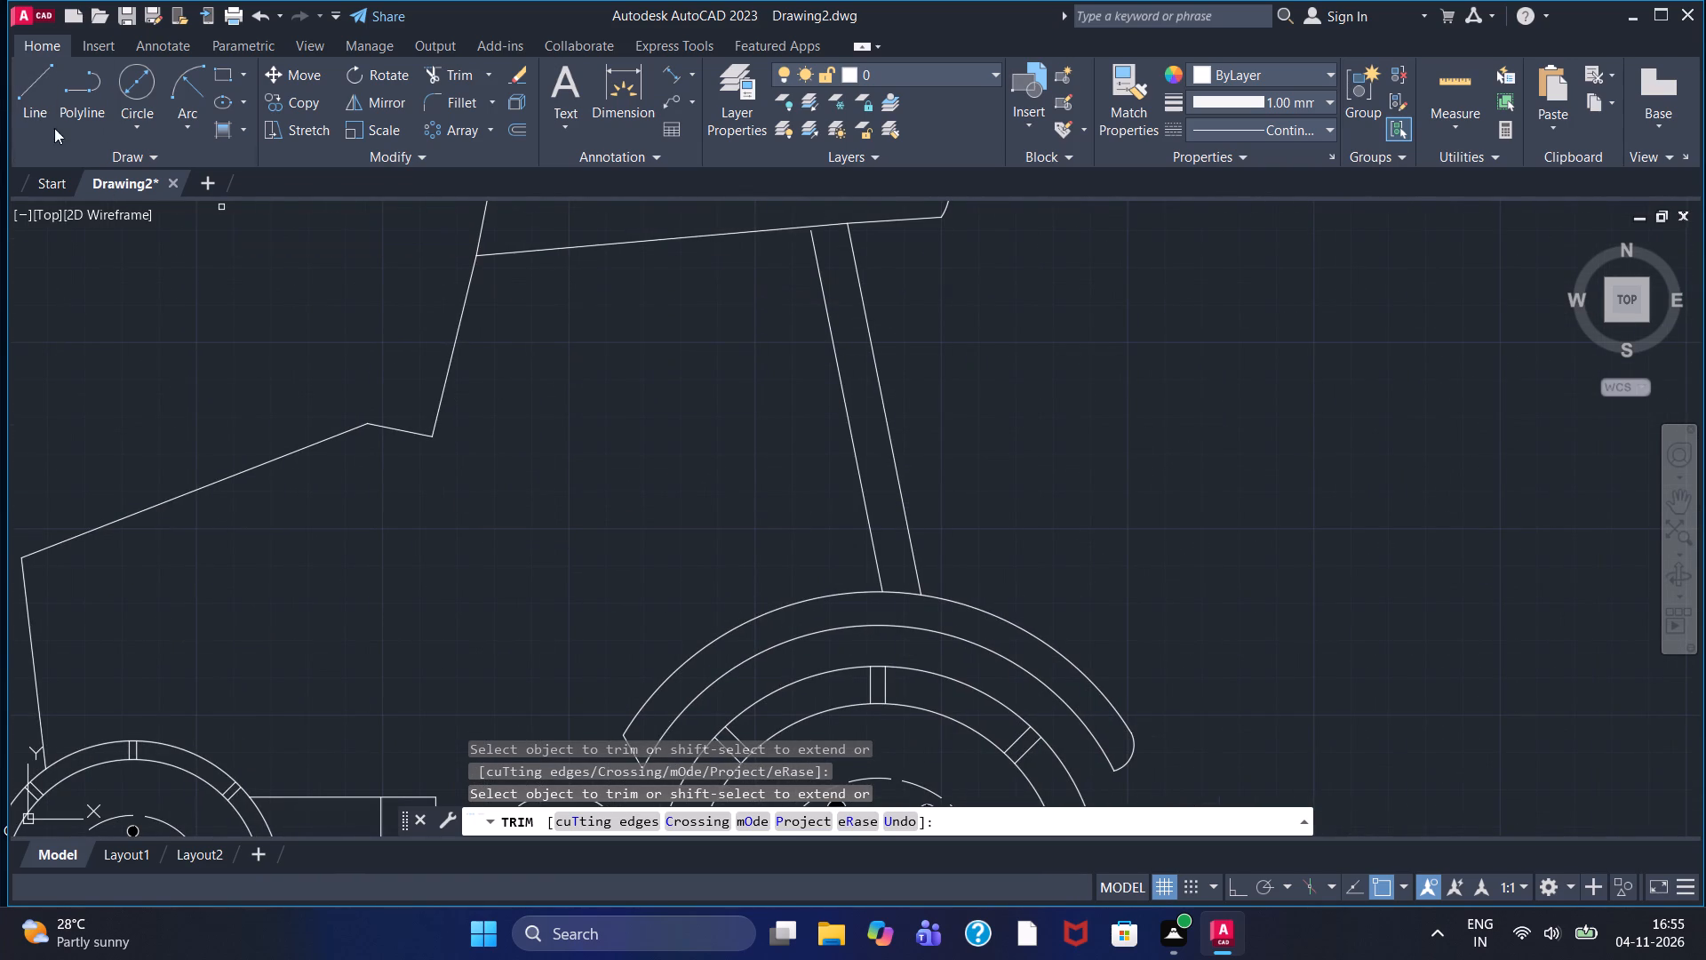
click(28, 90)
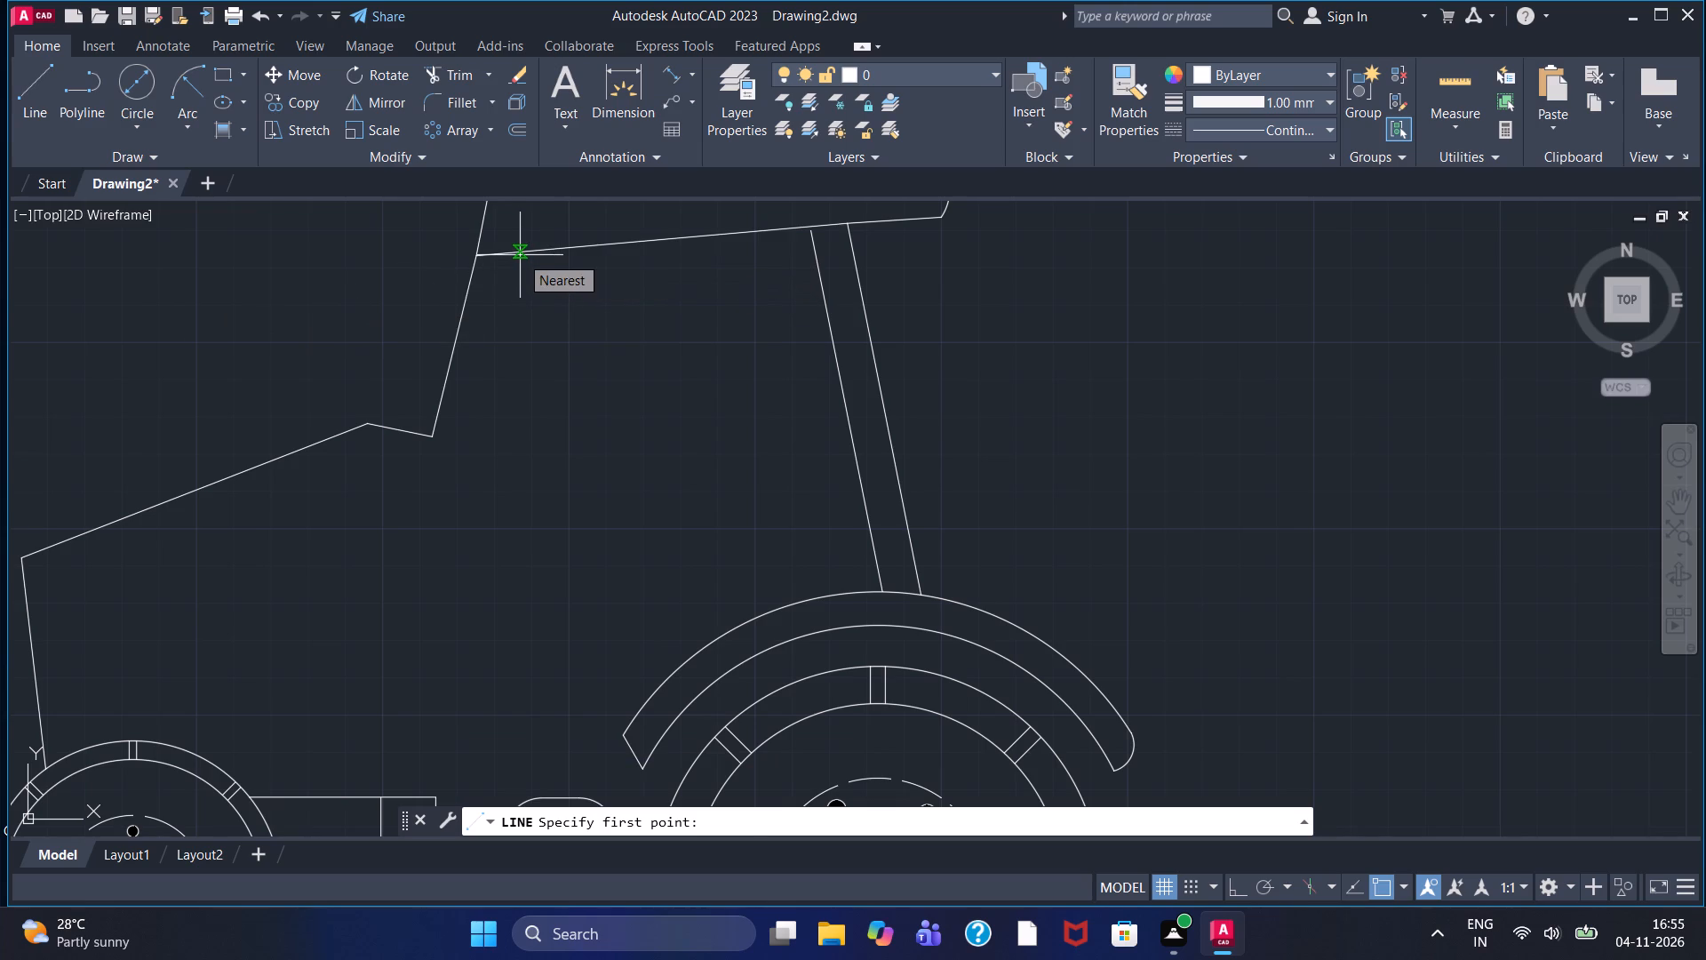
click(520, 255)
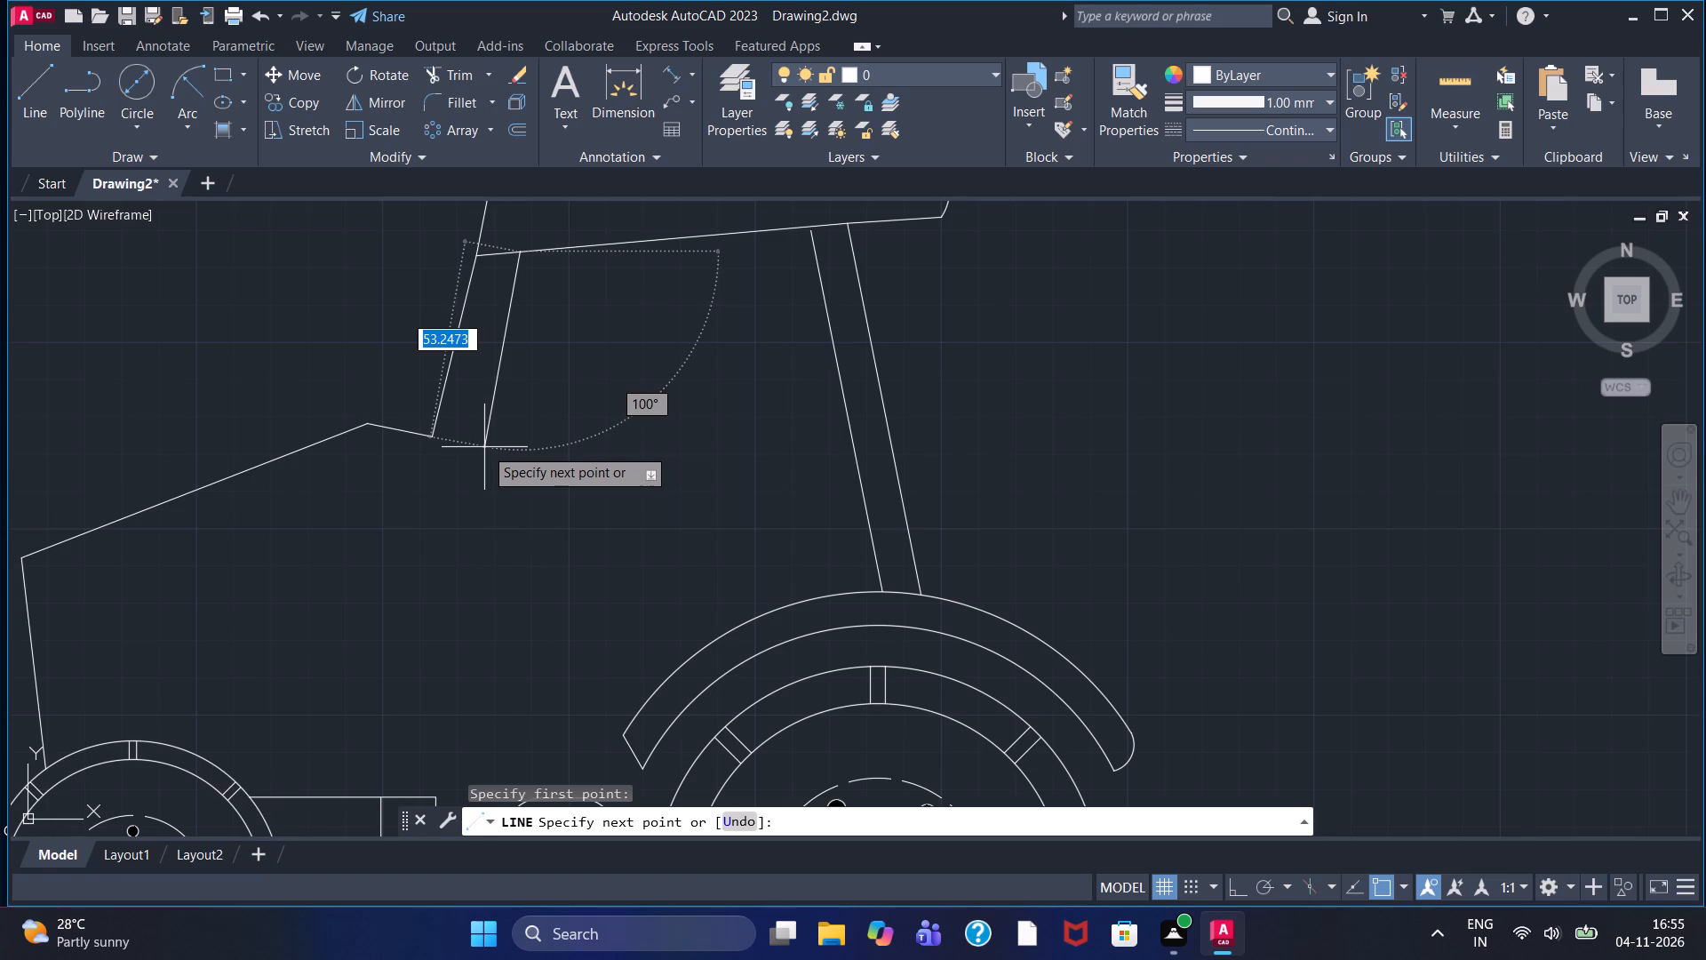
double_click(484, 447)
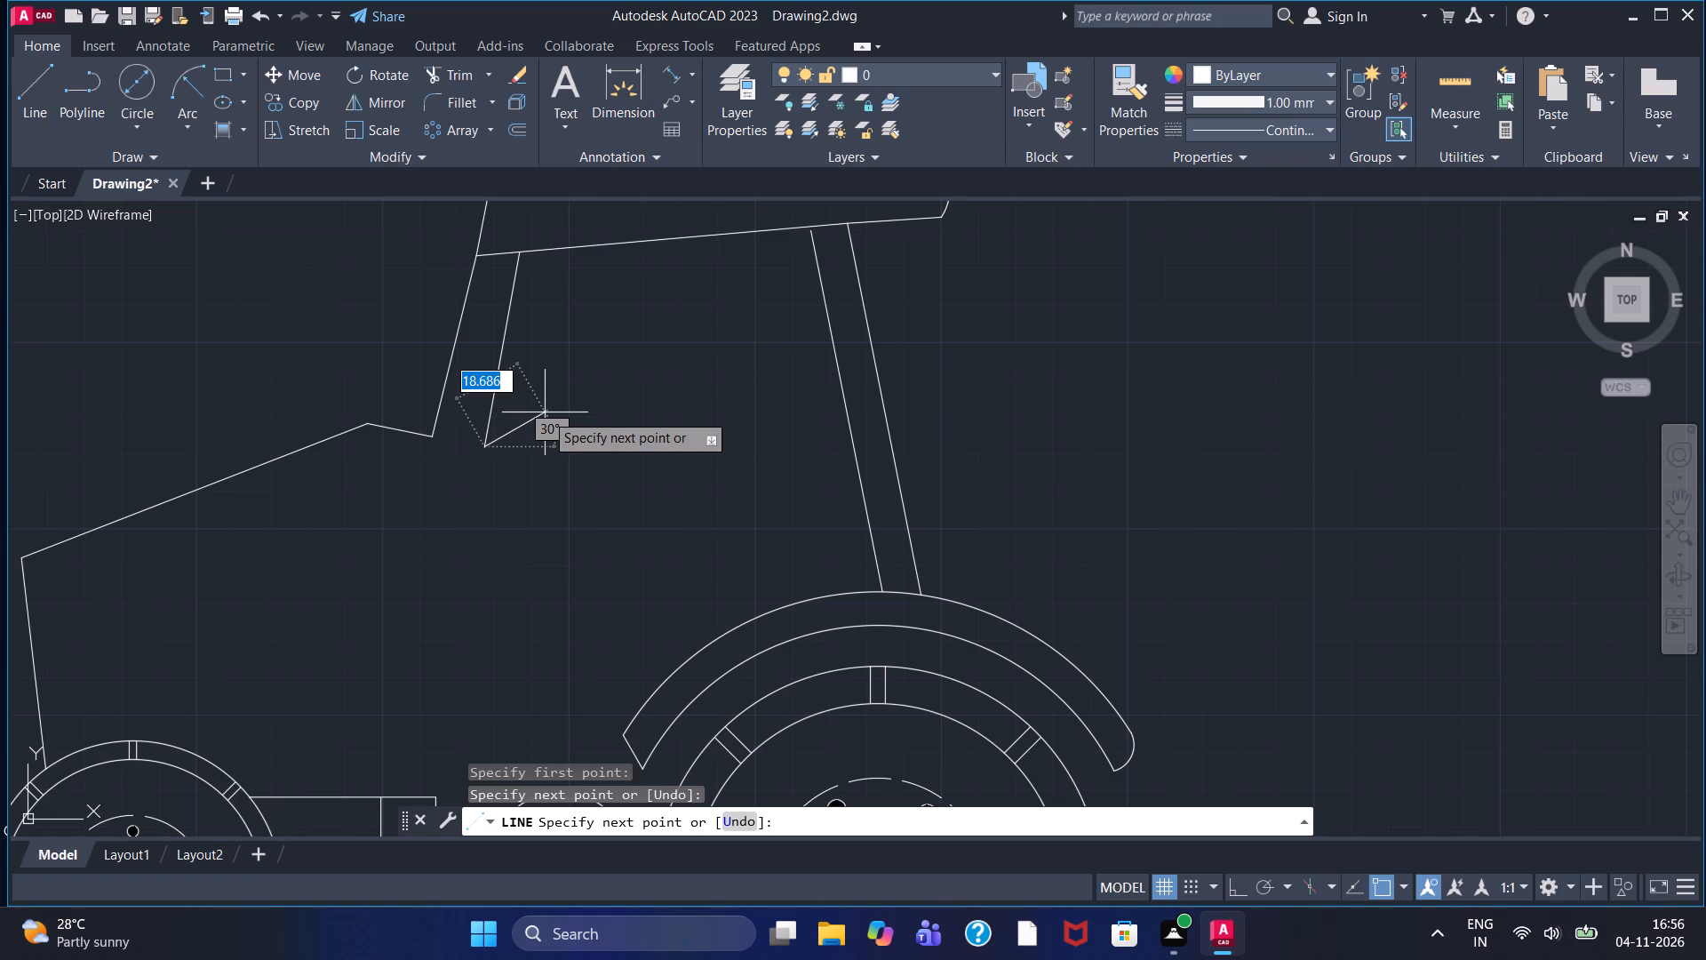
Continue the inner post line with connected segments: about 19 units up-right, 24 down-right, 18 down-left, and a longer one steeply down-left.
click(545, 412)
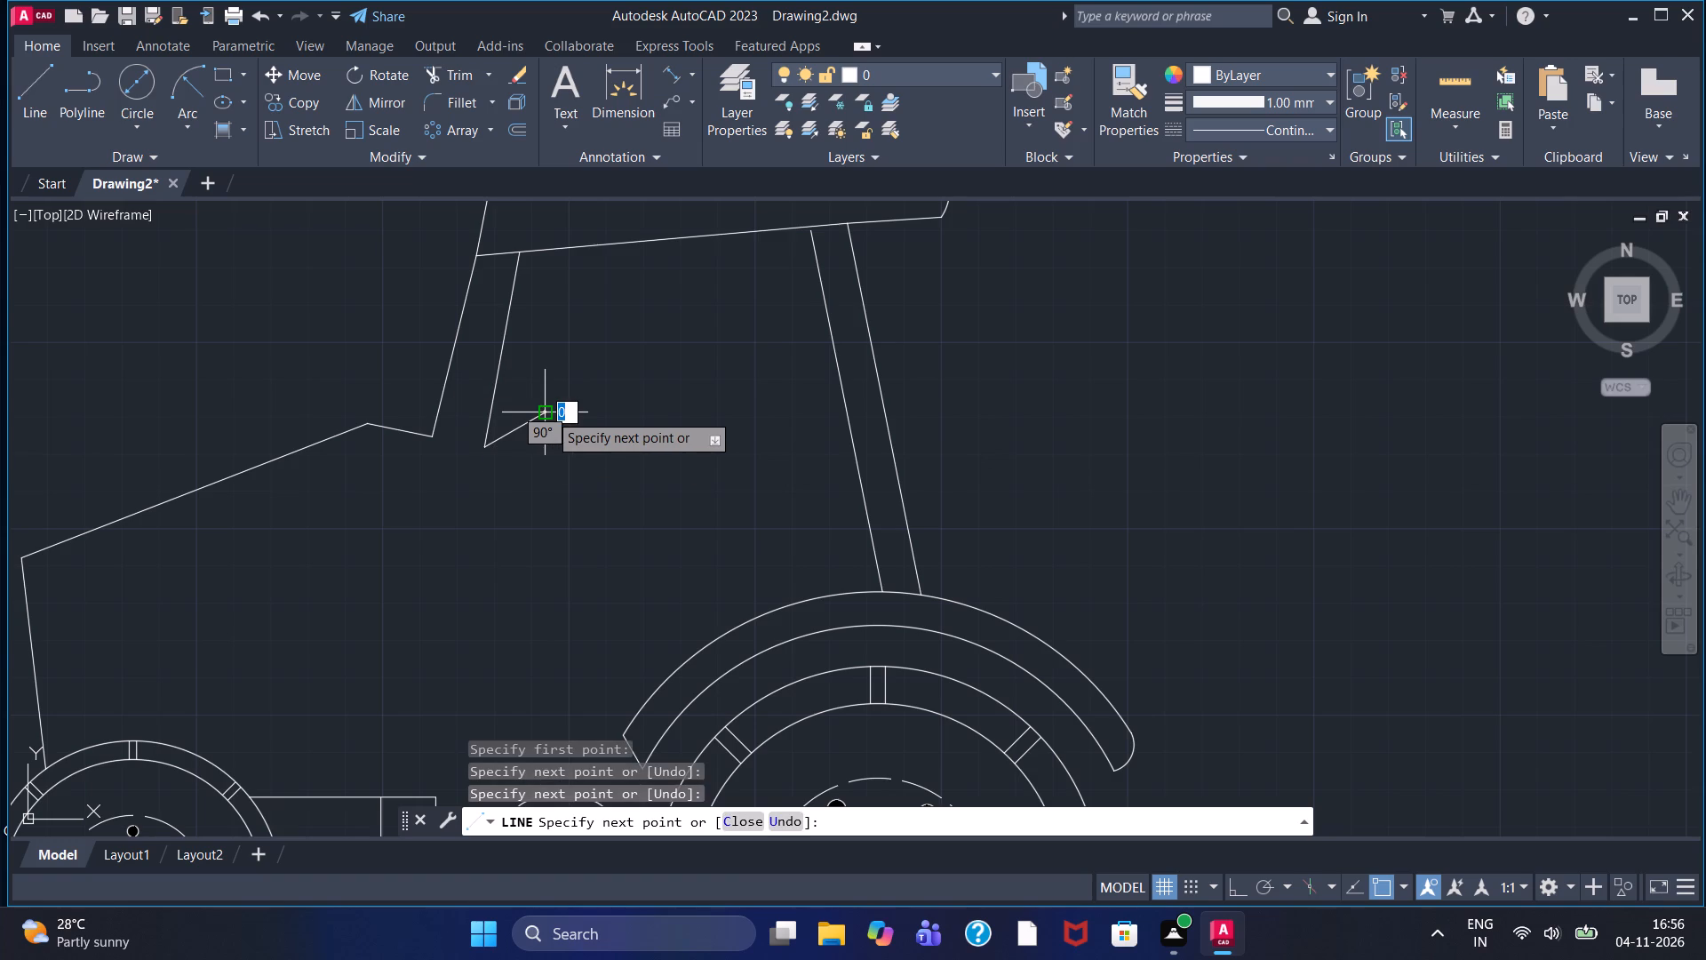
click(601, 481)
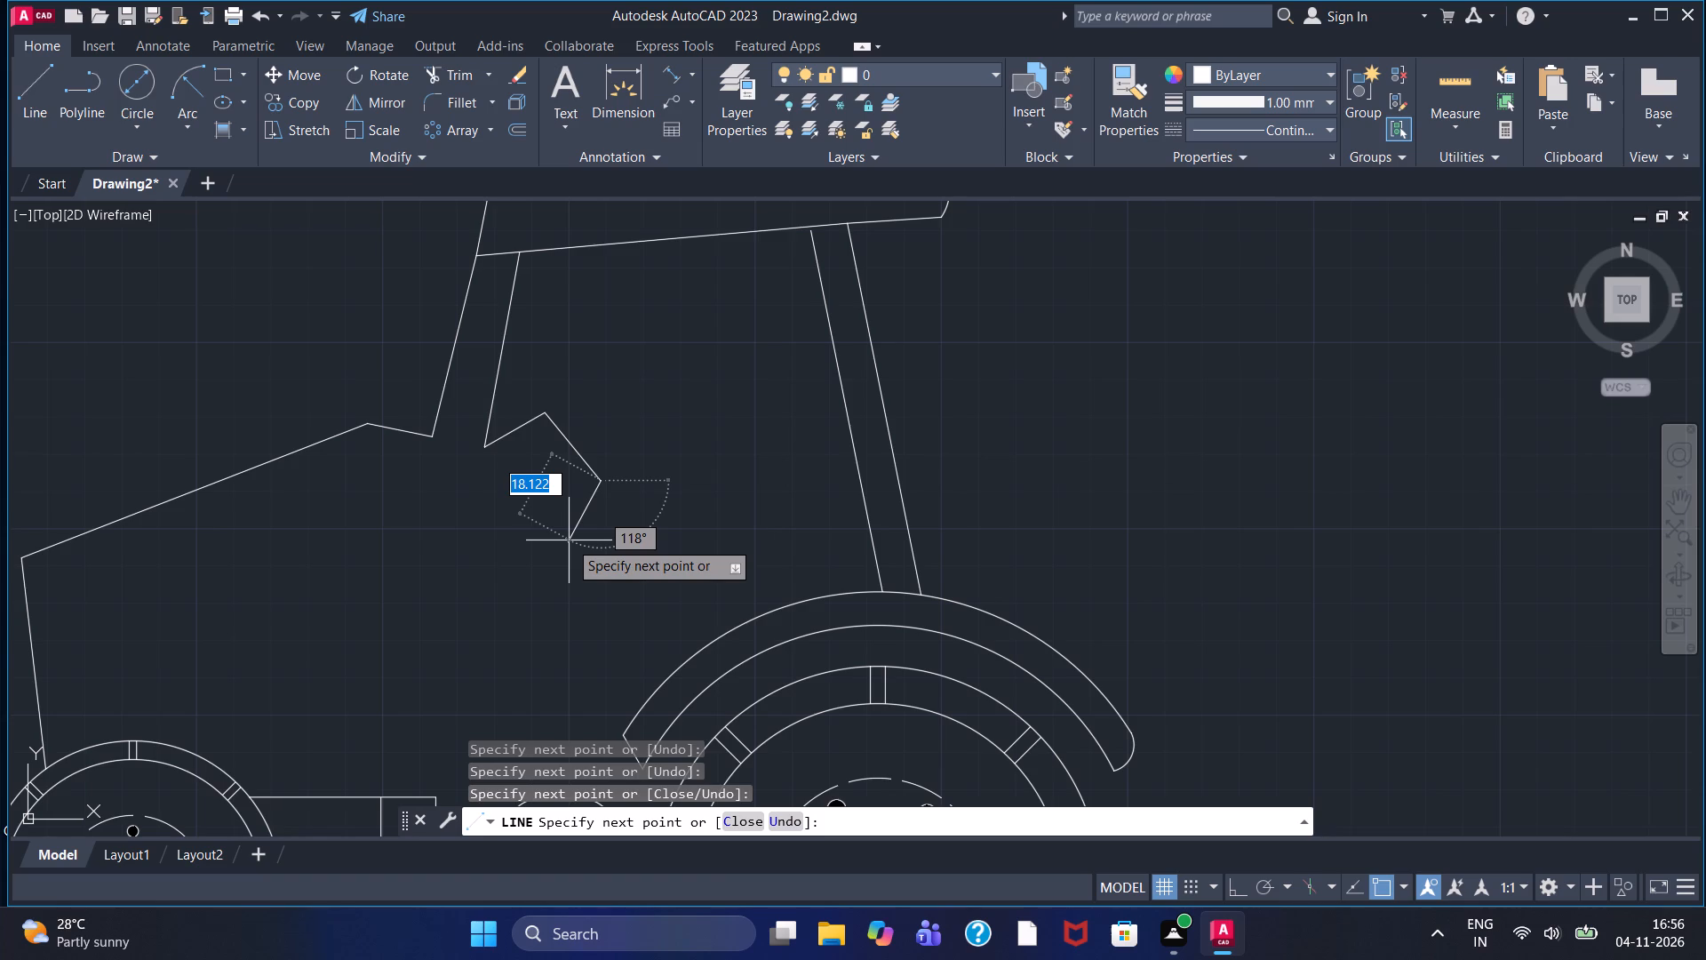
click(569, 540)
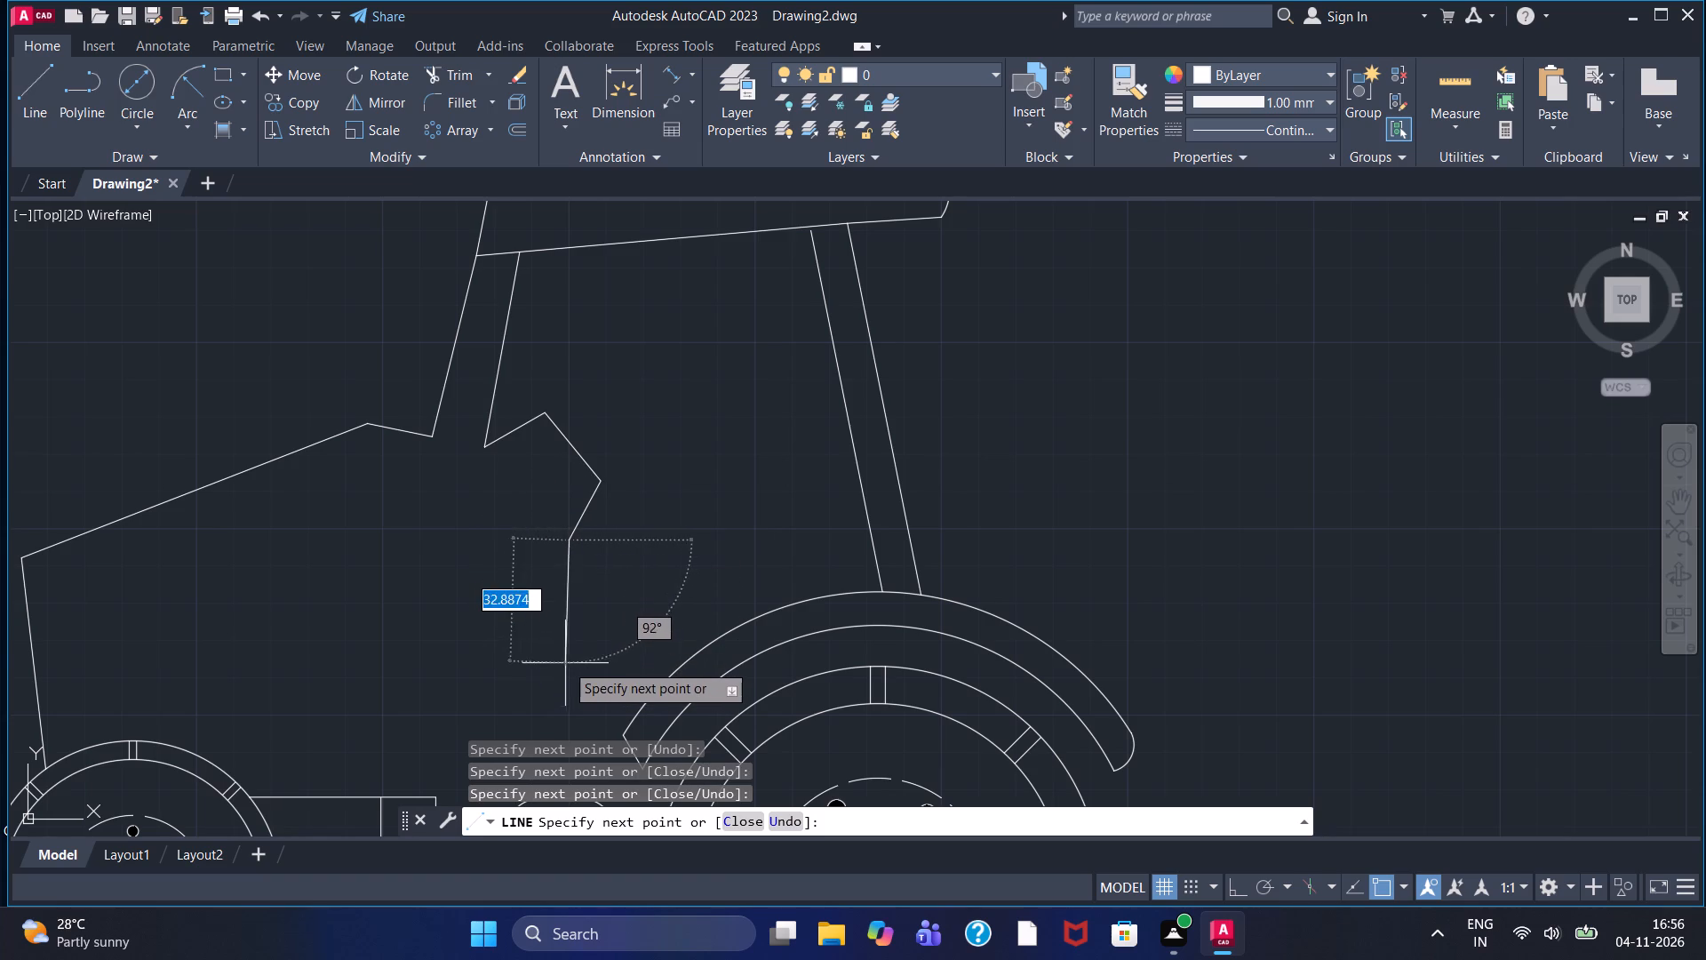
click(542, 670)
right_click(542, 670)
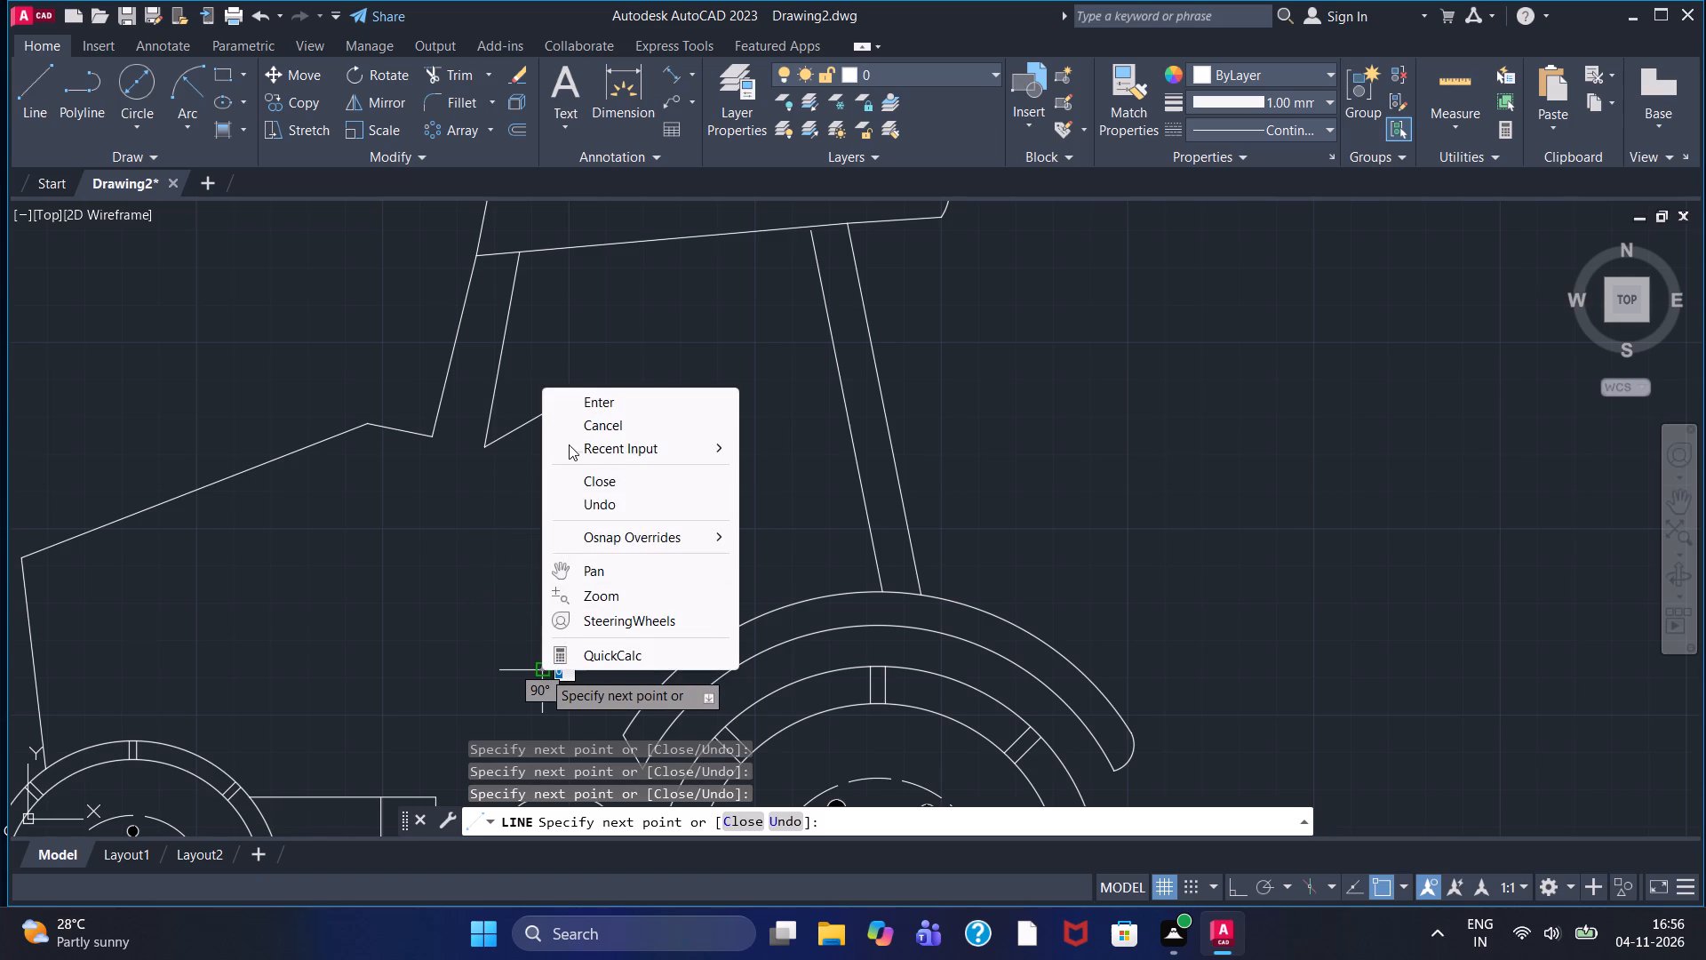
double_click(586, 401)
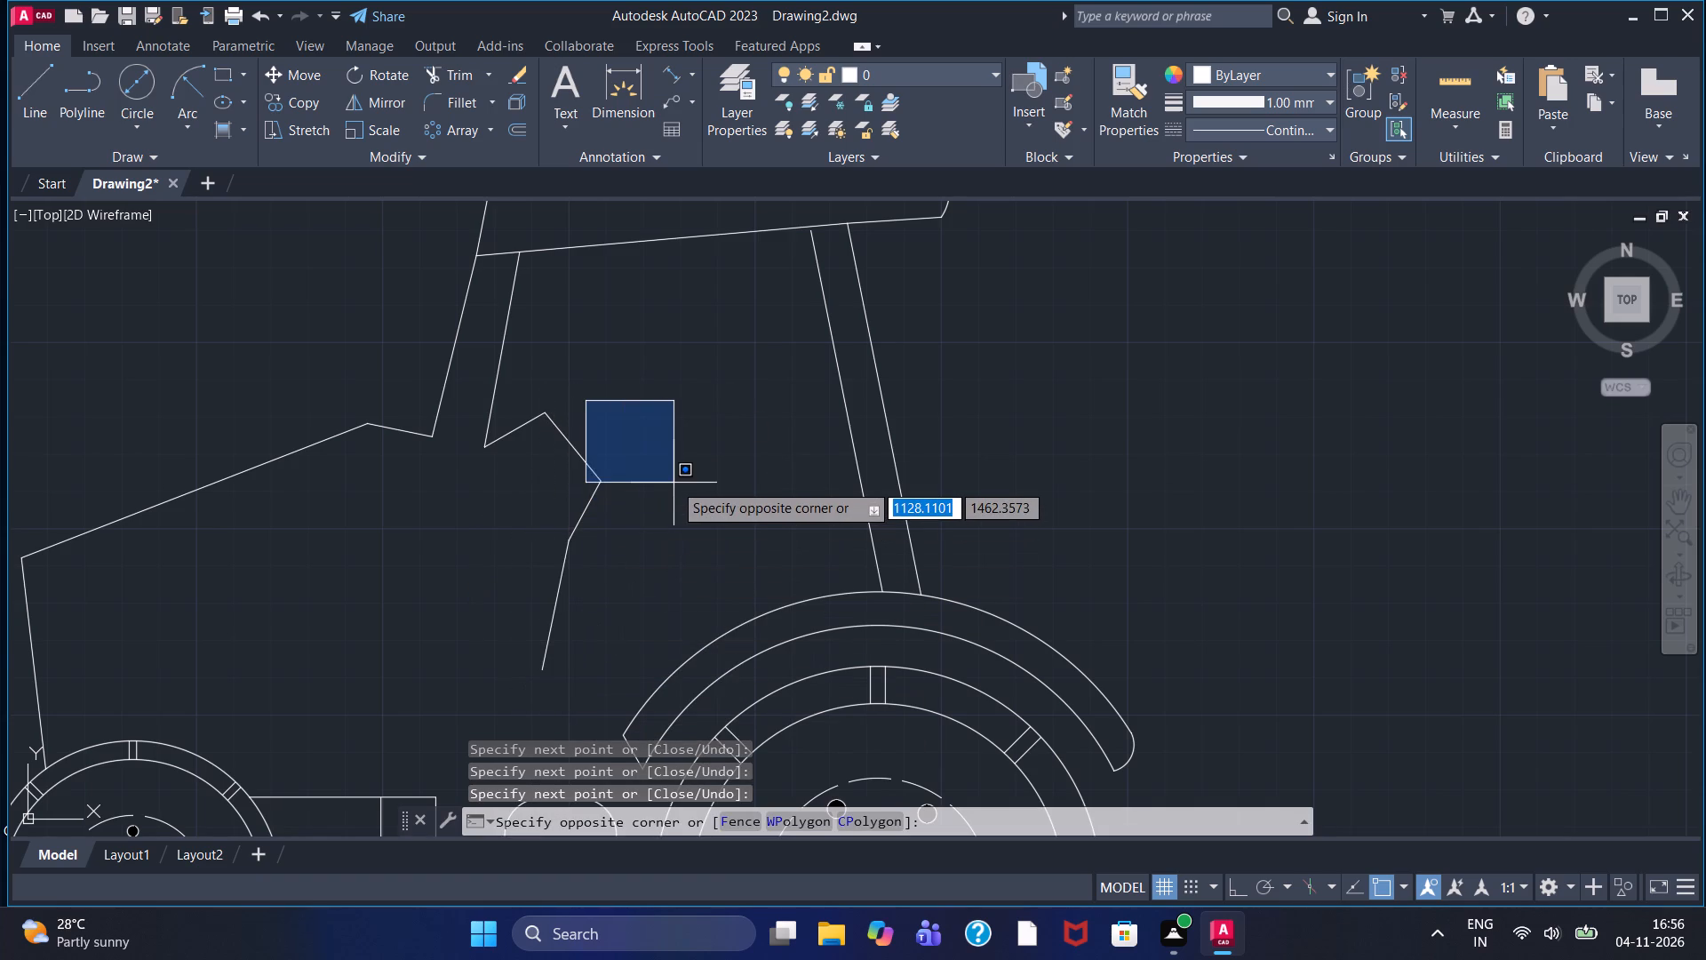
key(Escape)
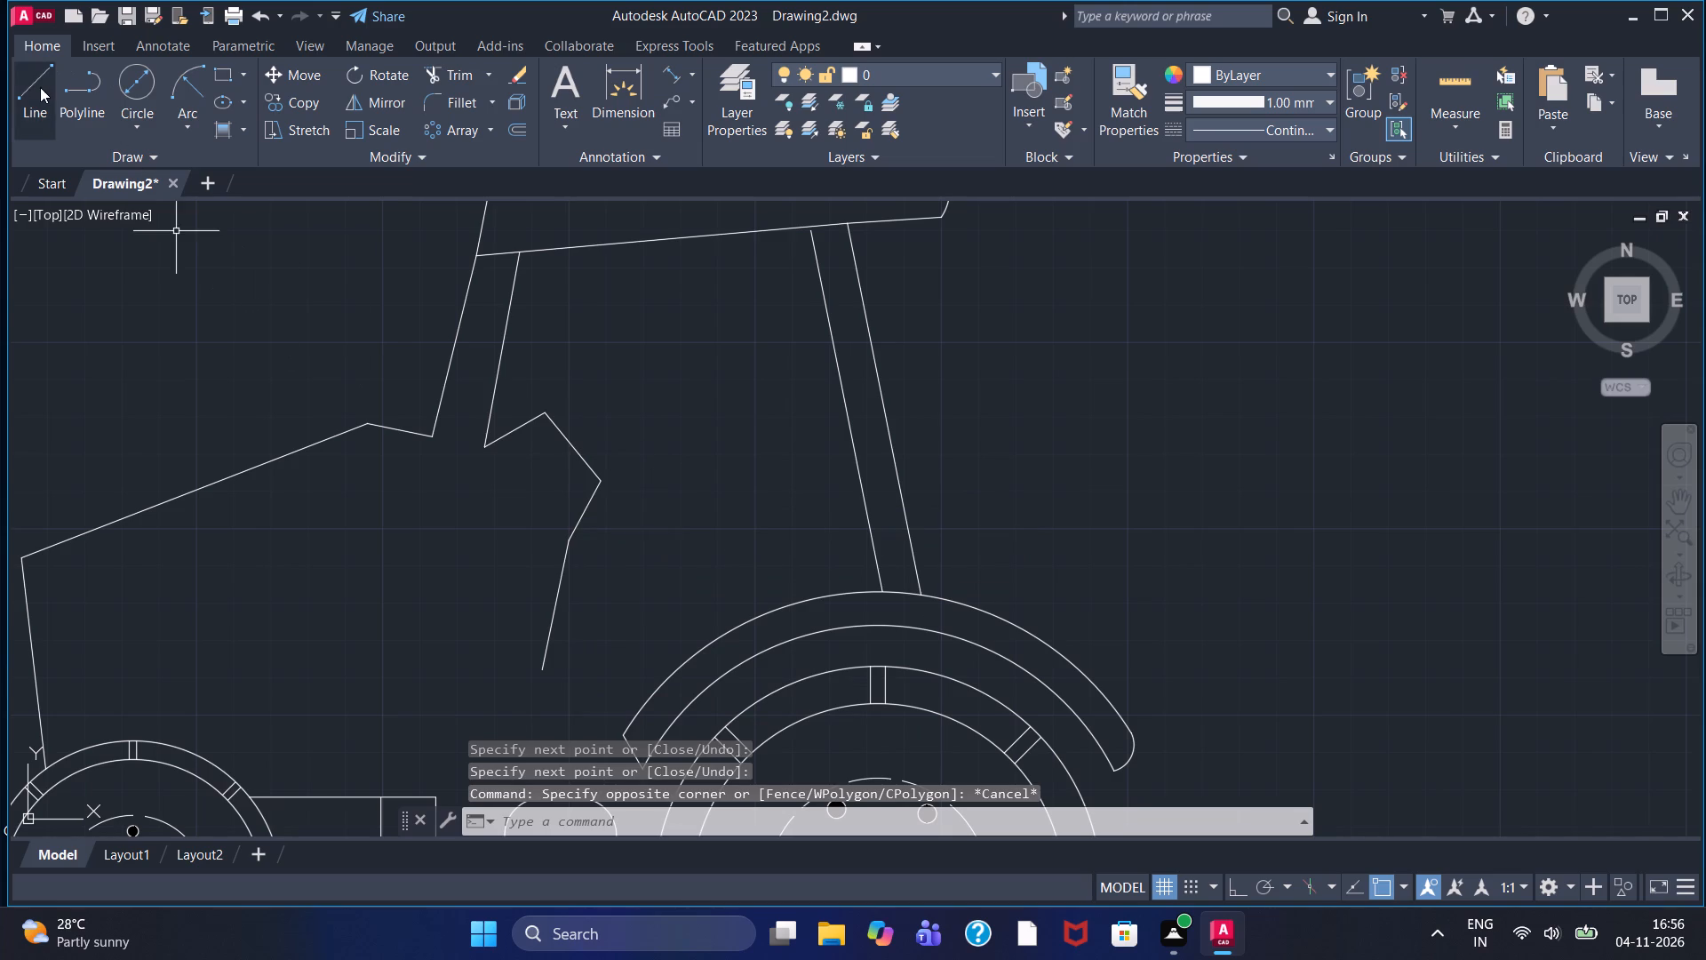
Draw a line about 27 units down-right from the zigzag outline's lower end to the fender's outer curve near its left tip.
click(40, 87)
middle_drag(469, 584, 424, 452)
scroll(424, 452, down, 1)
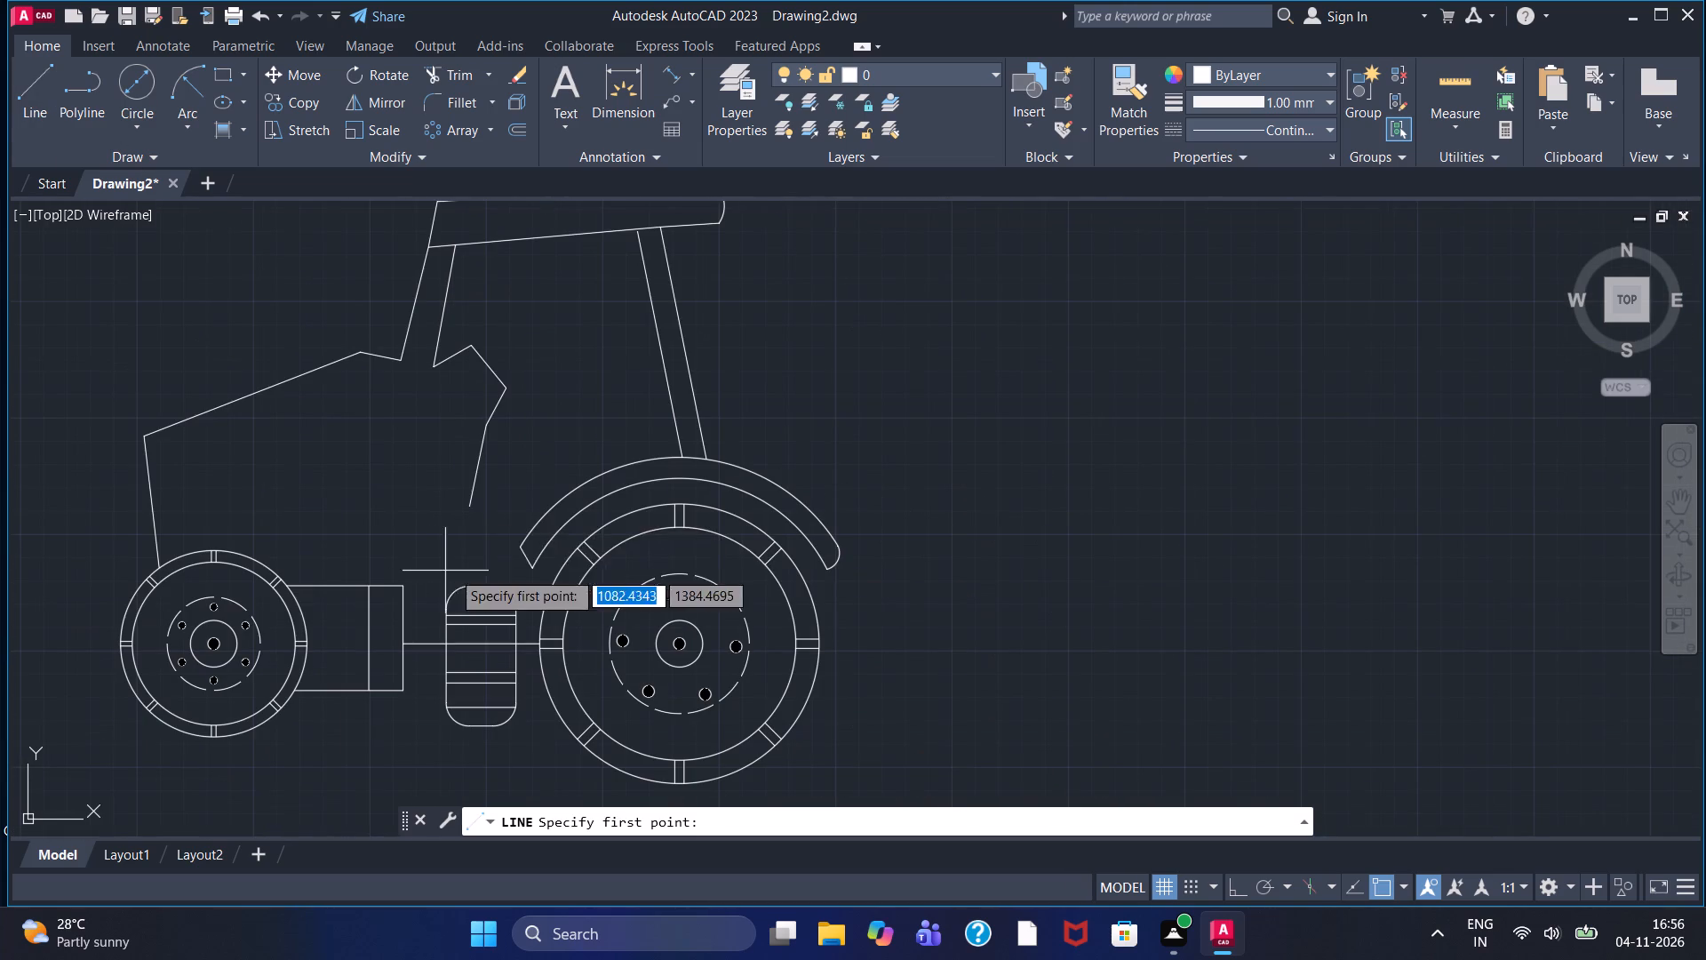
double_click(466, 511)
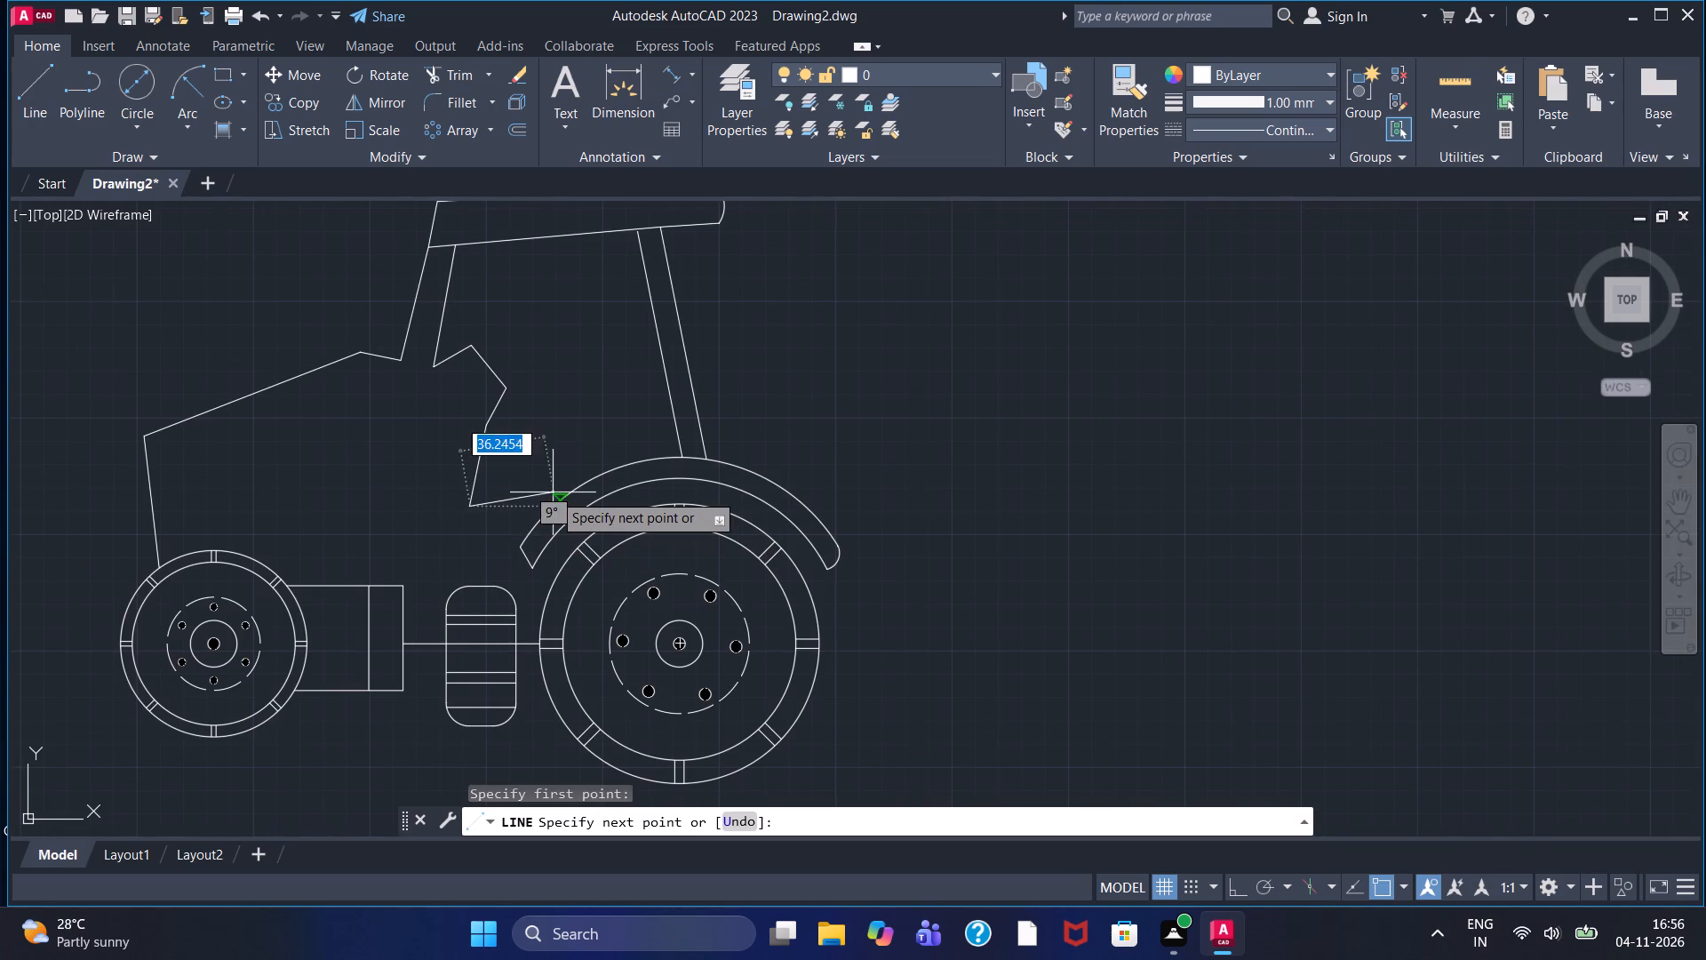
scroll(521, 538, up, 1)
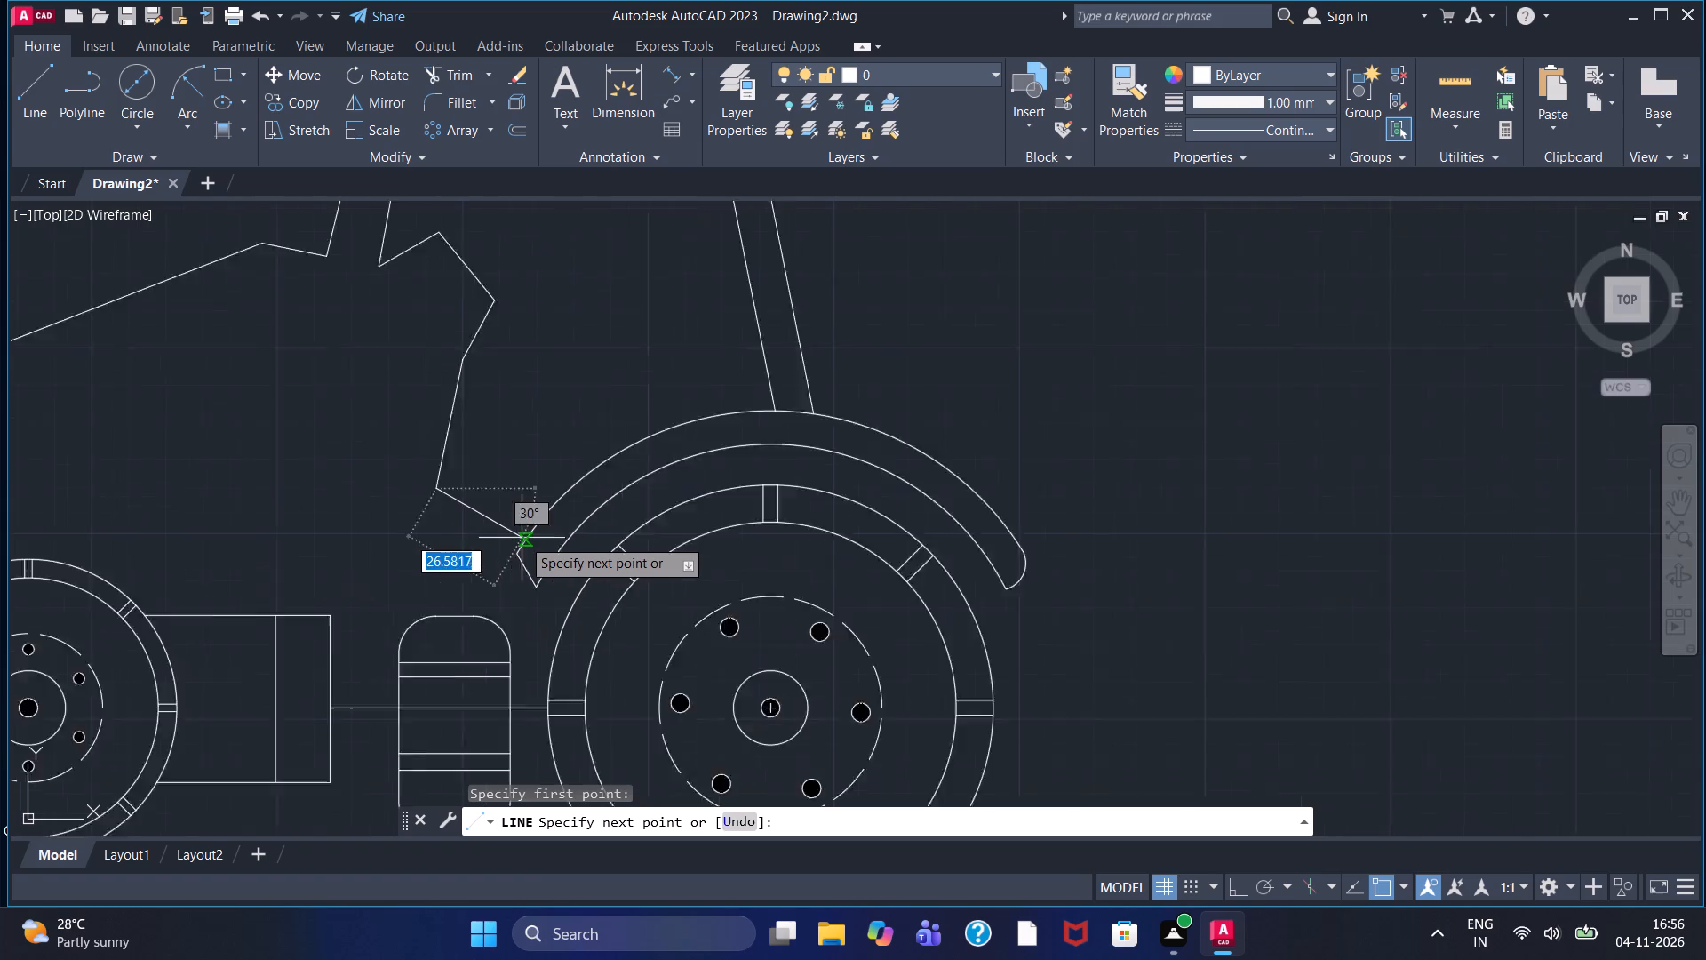
scroll(522, 537, up, 2)
click(530, 550)
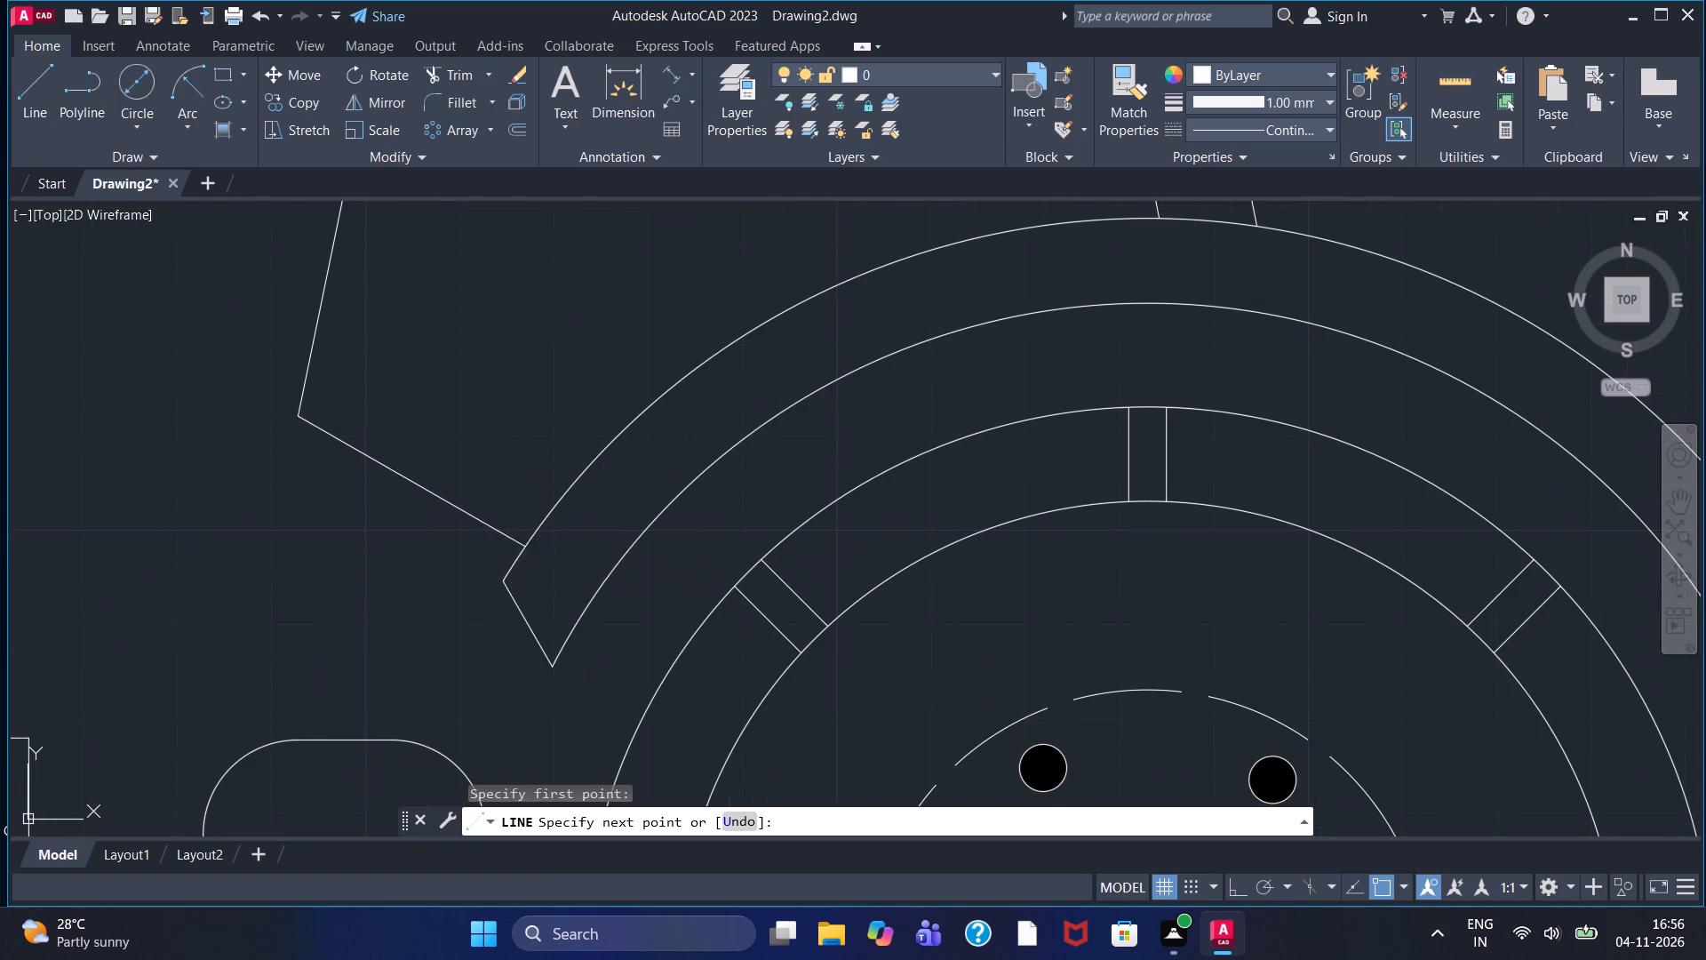
key(Escape)
Draw the hood's inner panel outline: vertical up from the body's top edge, sloped down-left, and vertically down about 44 units into the small wheel's rim.
scroll(515, 477, down, 1)
middle_drag(506, 452, 525, 609)
scroll(525, 612, down, 1)
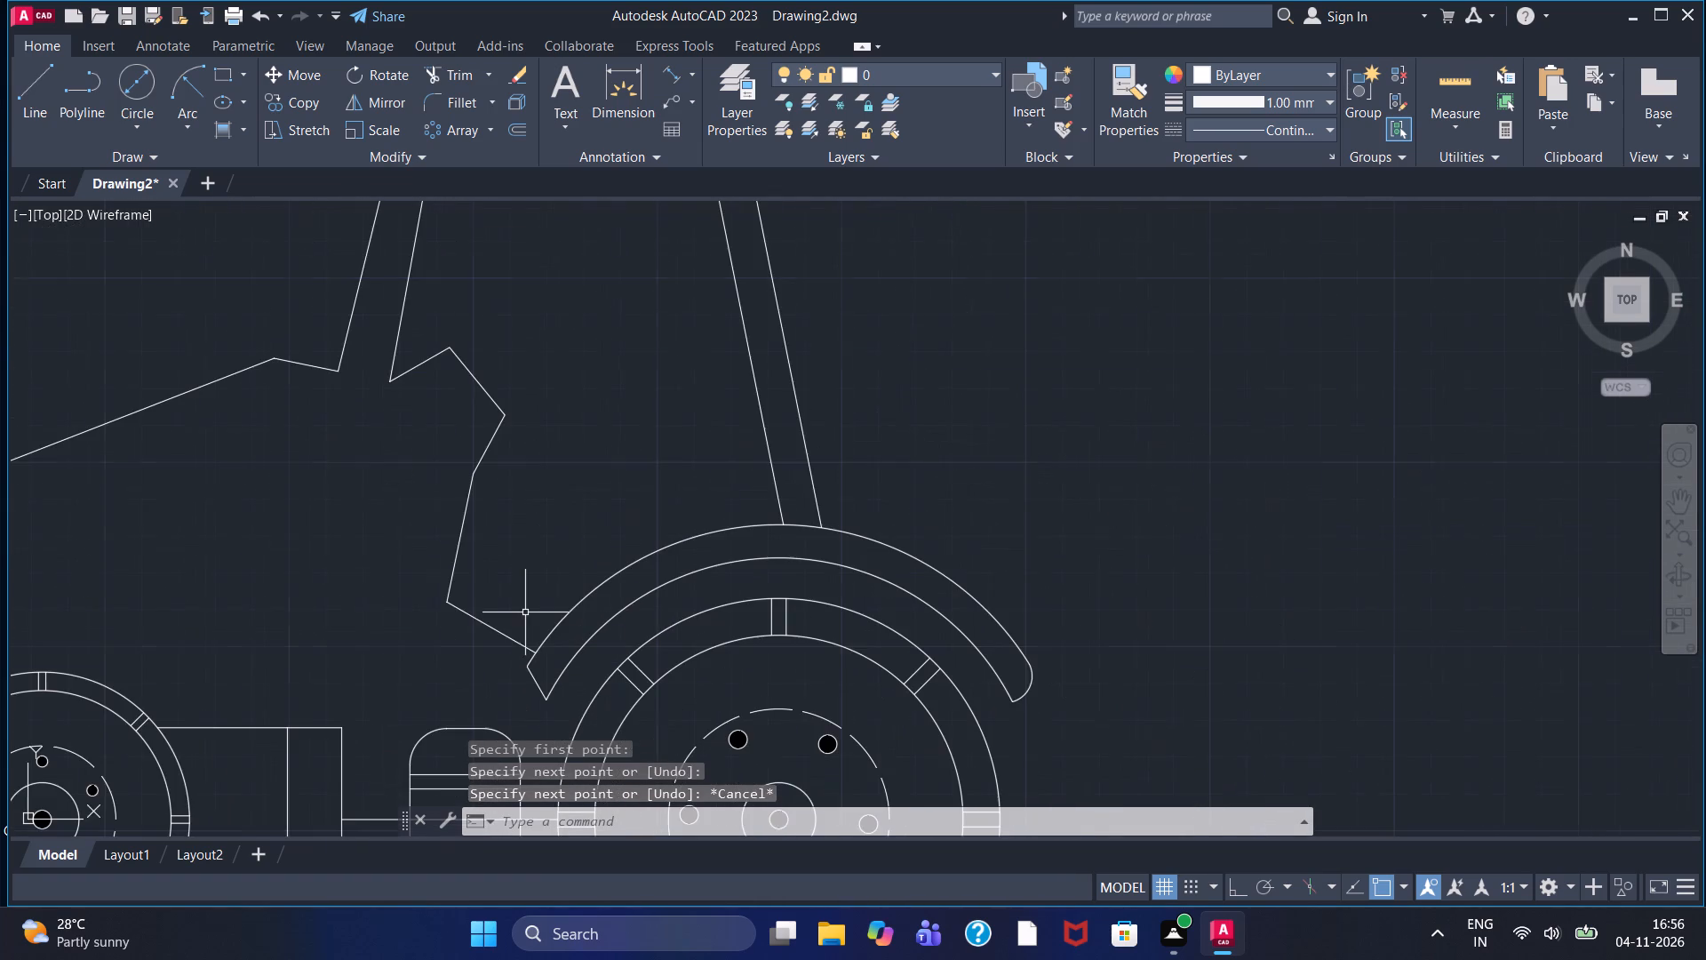
scroll(525, 599, down, 1)
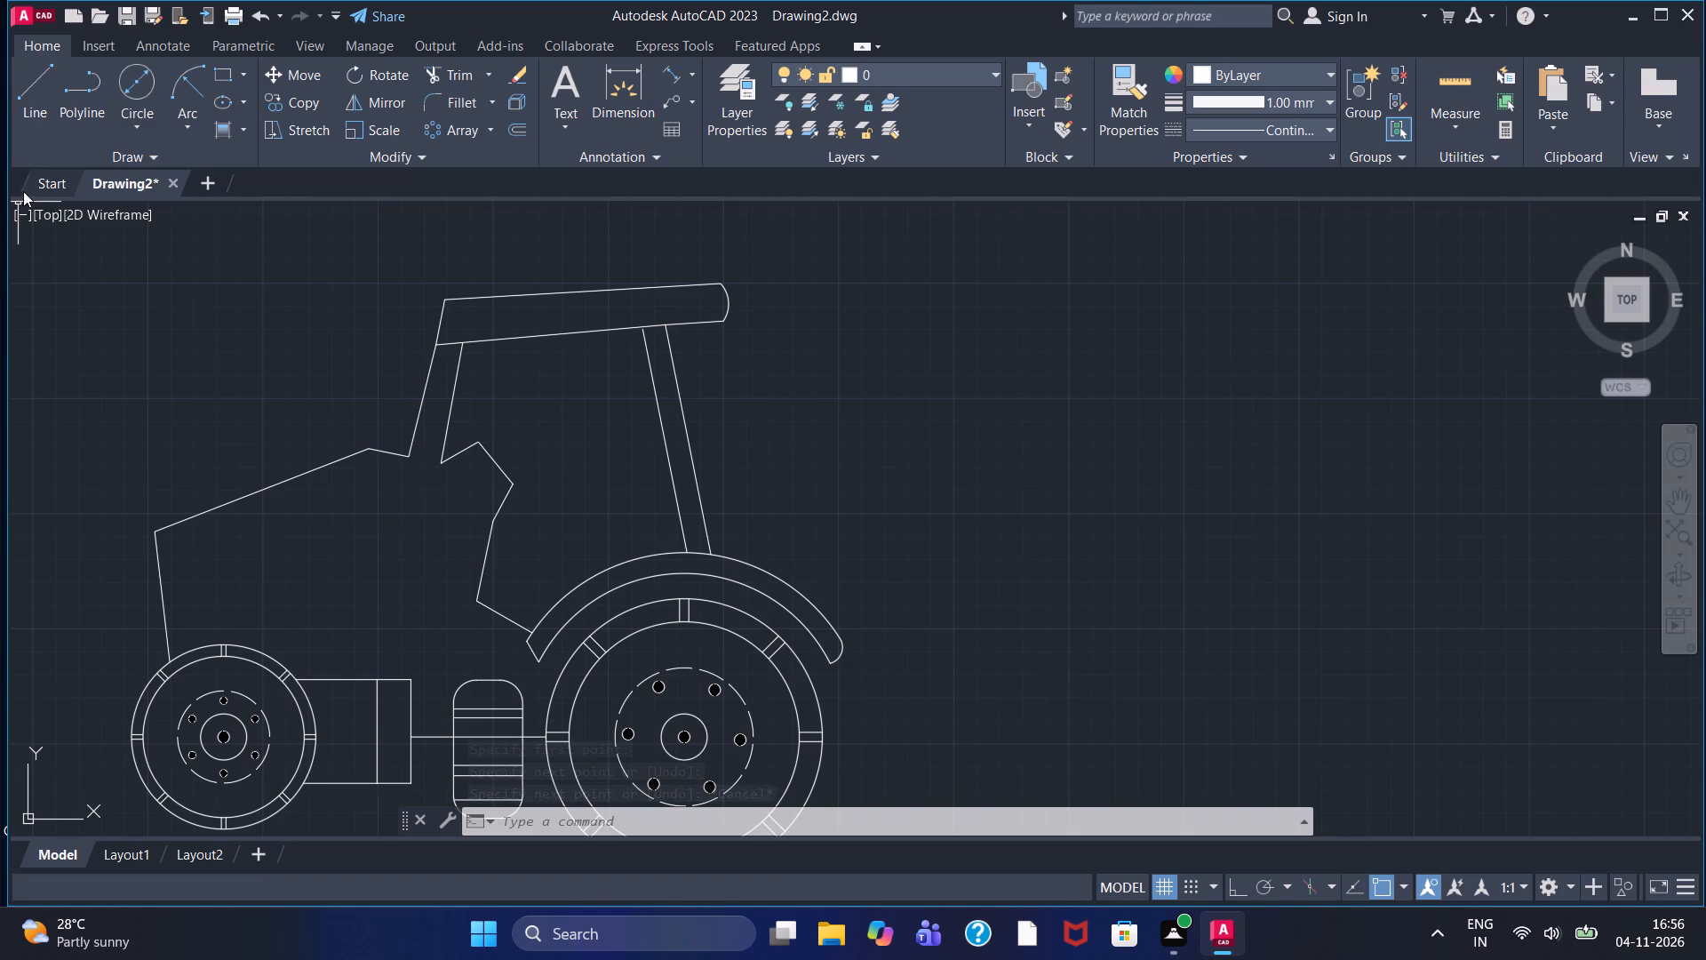
click(34, 108)
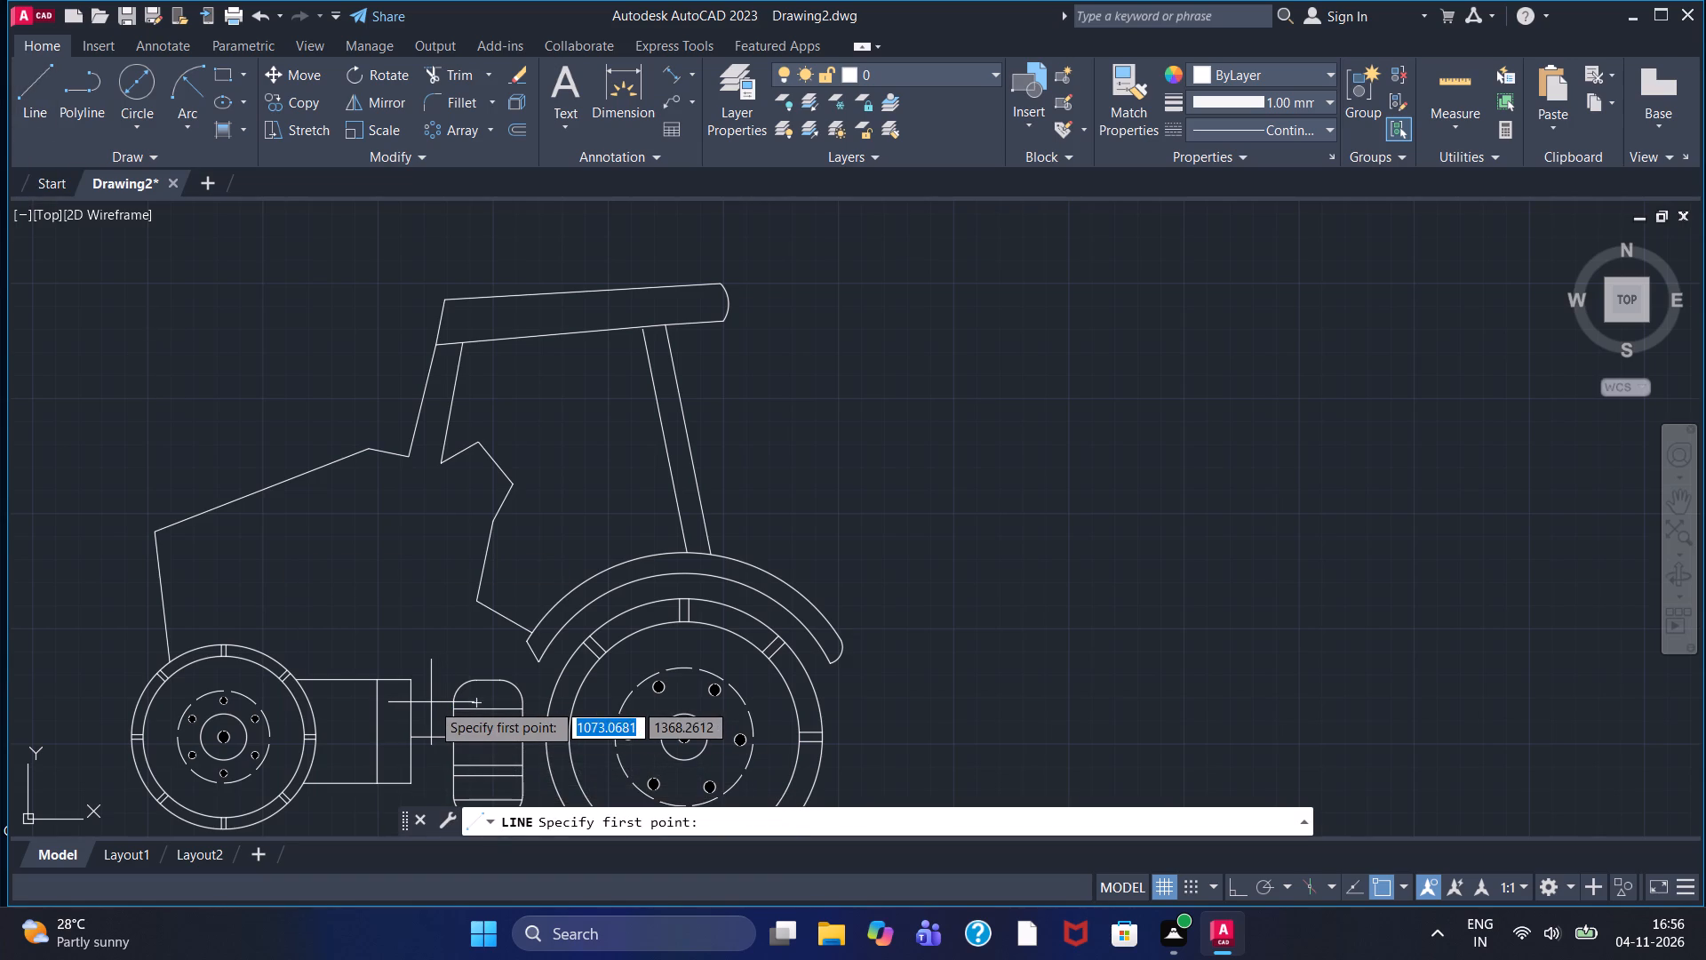
click(395, 677)
drag(395, 677, 395, 660)
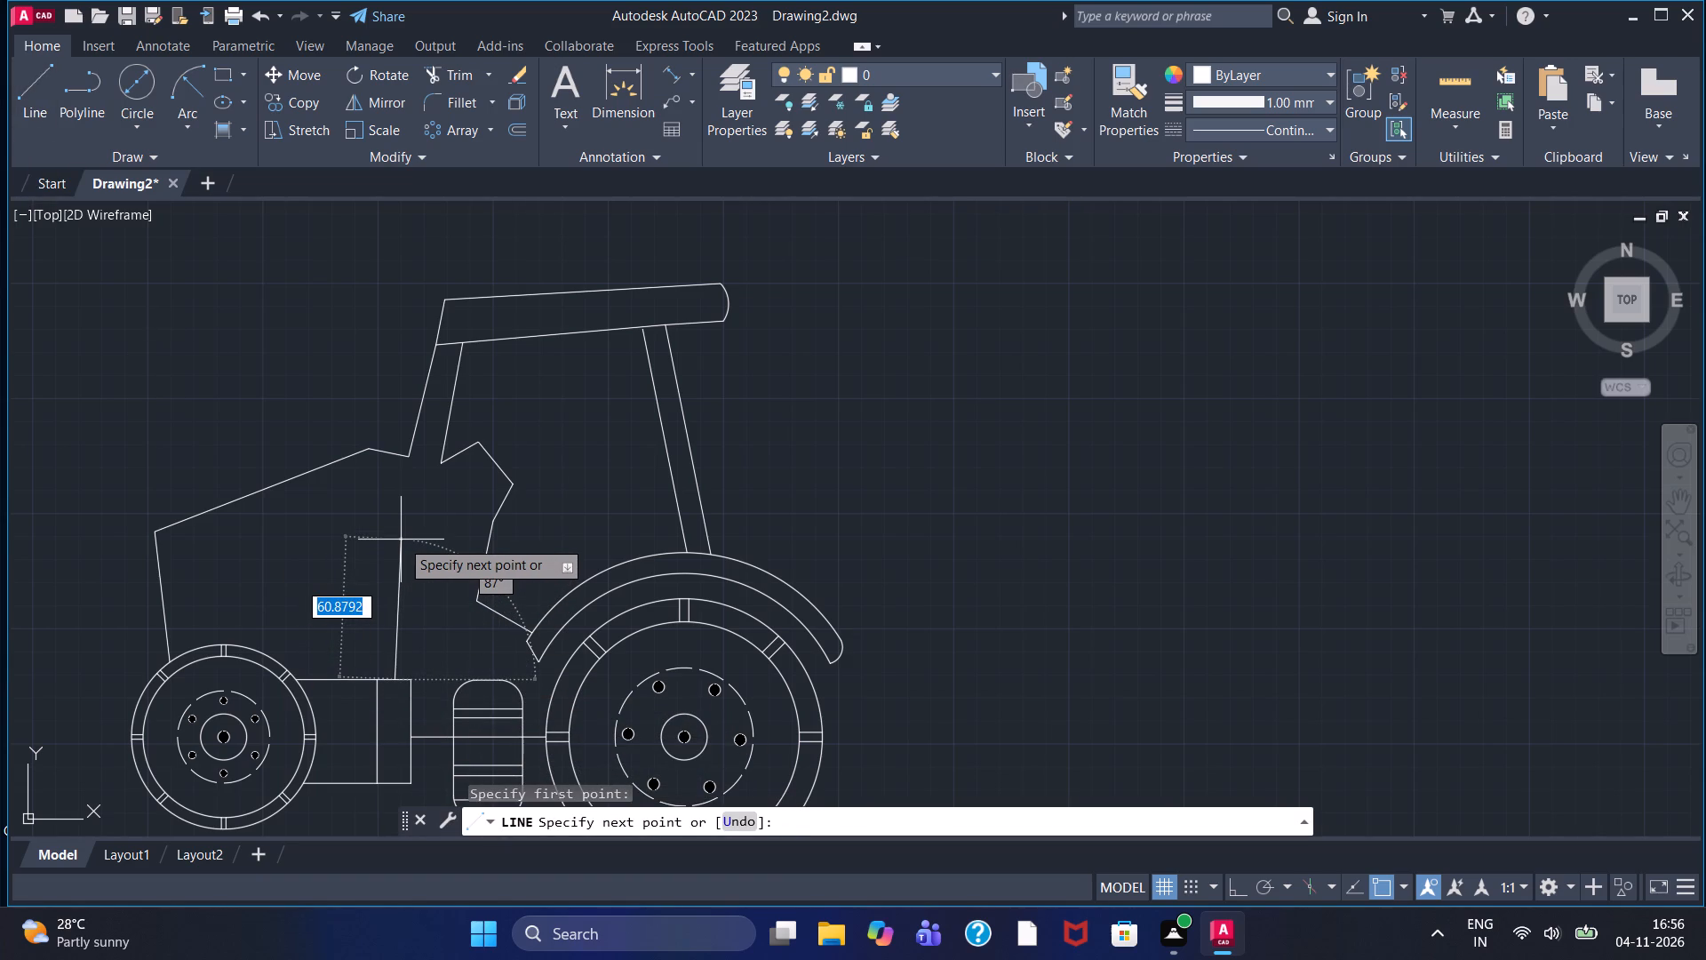
key(F8)
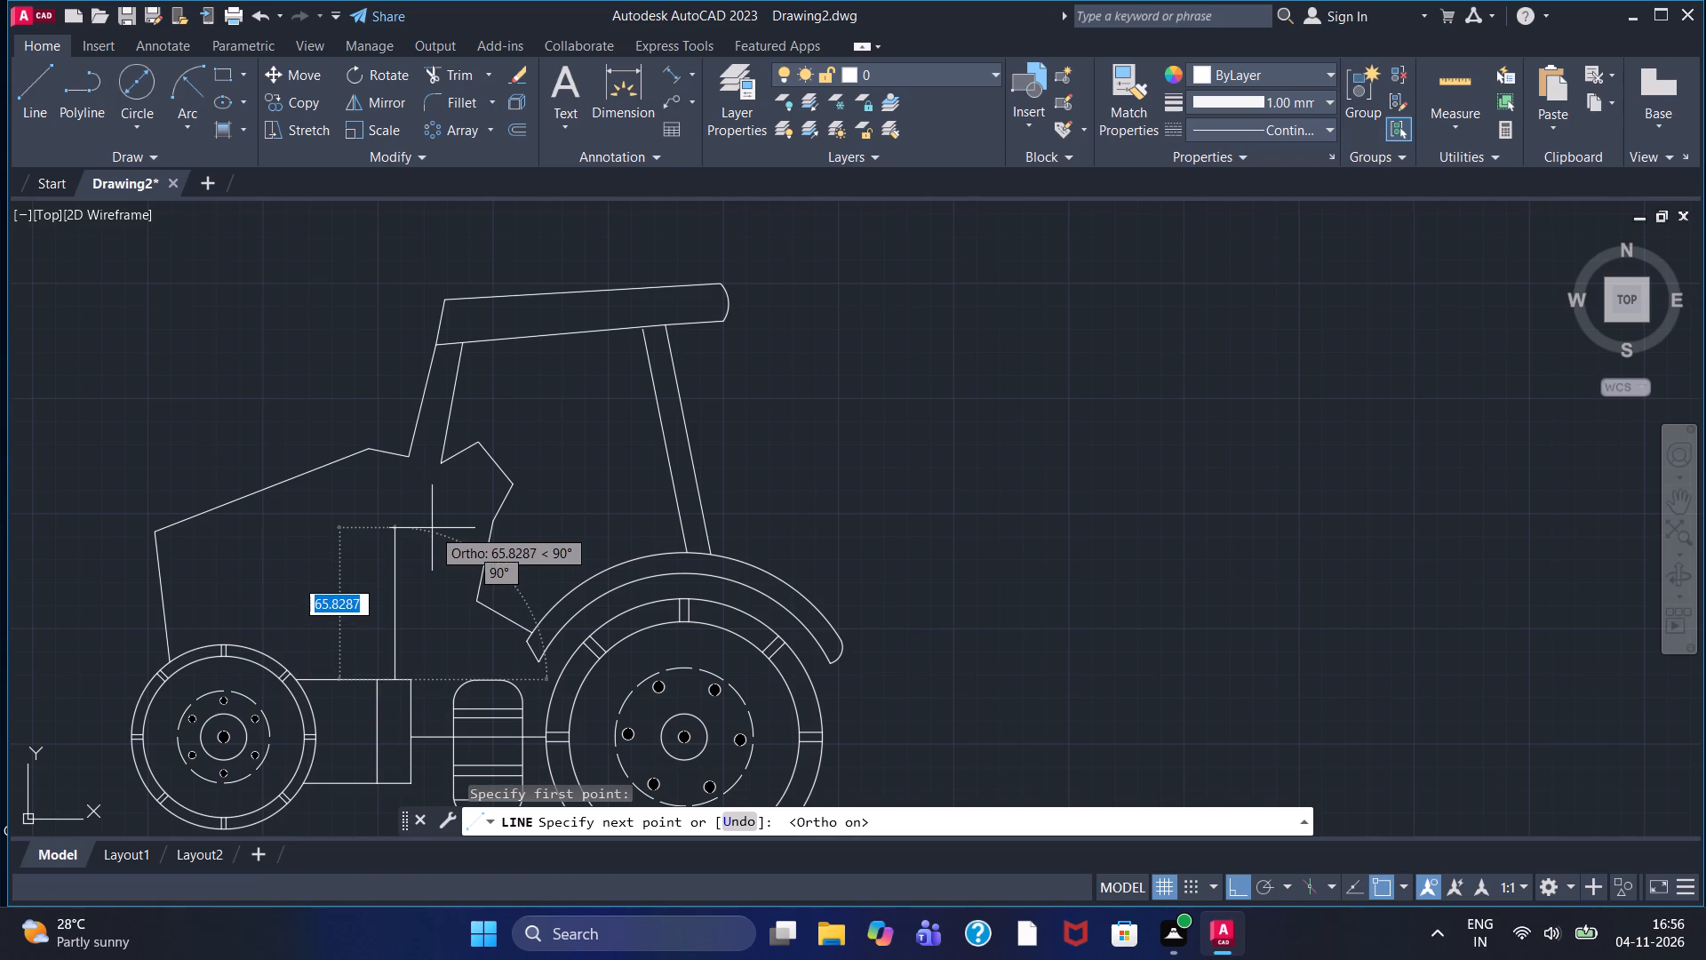
double_click(386, 517)
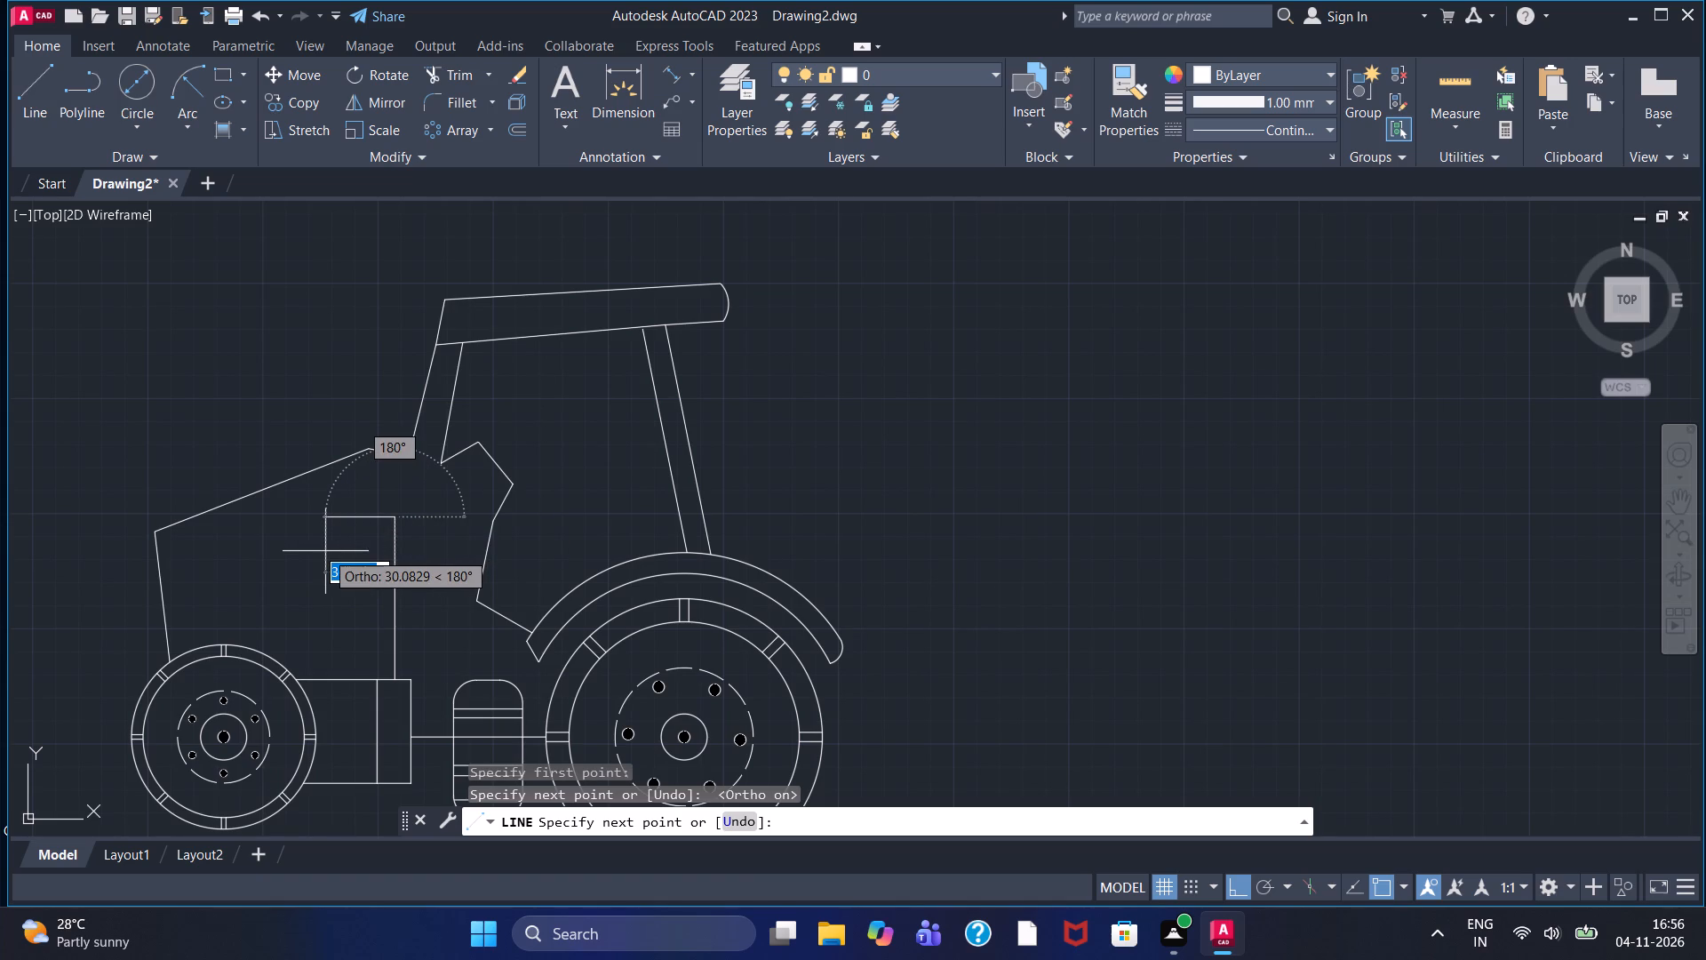
key(F8)
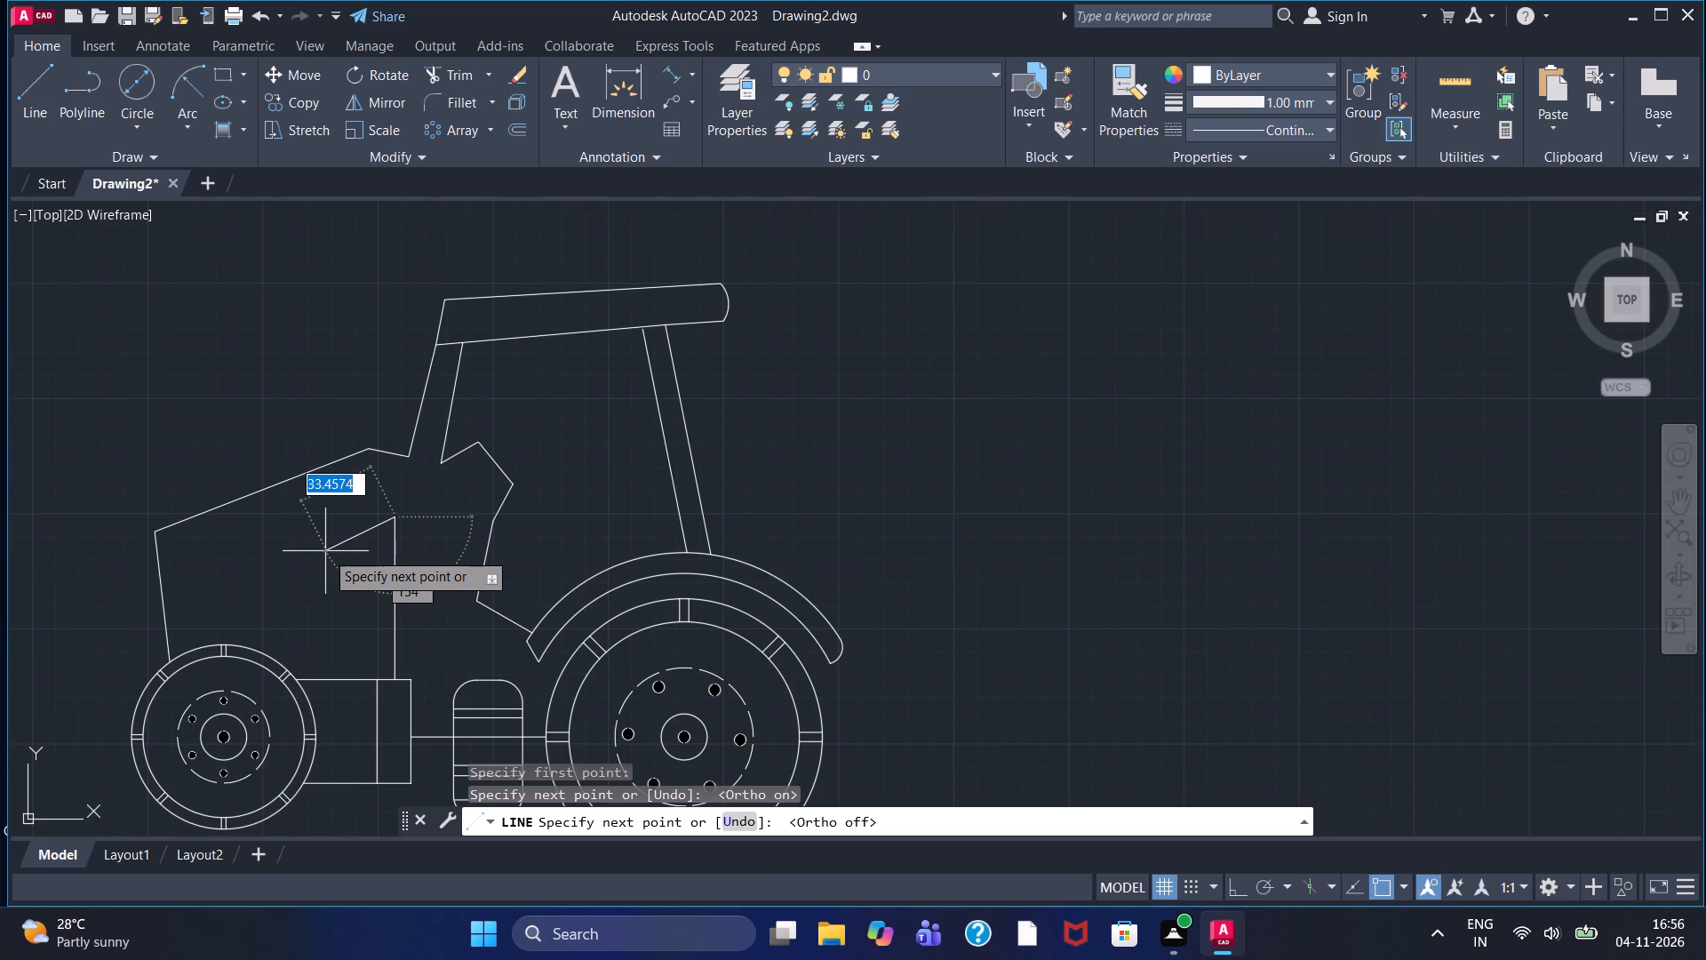
click(222, 549)
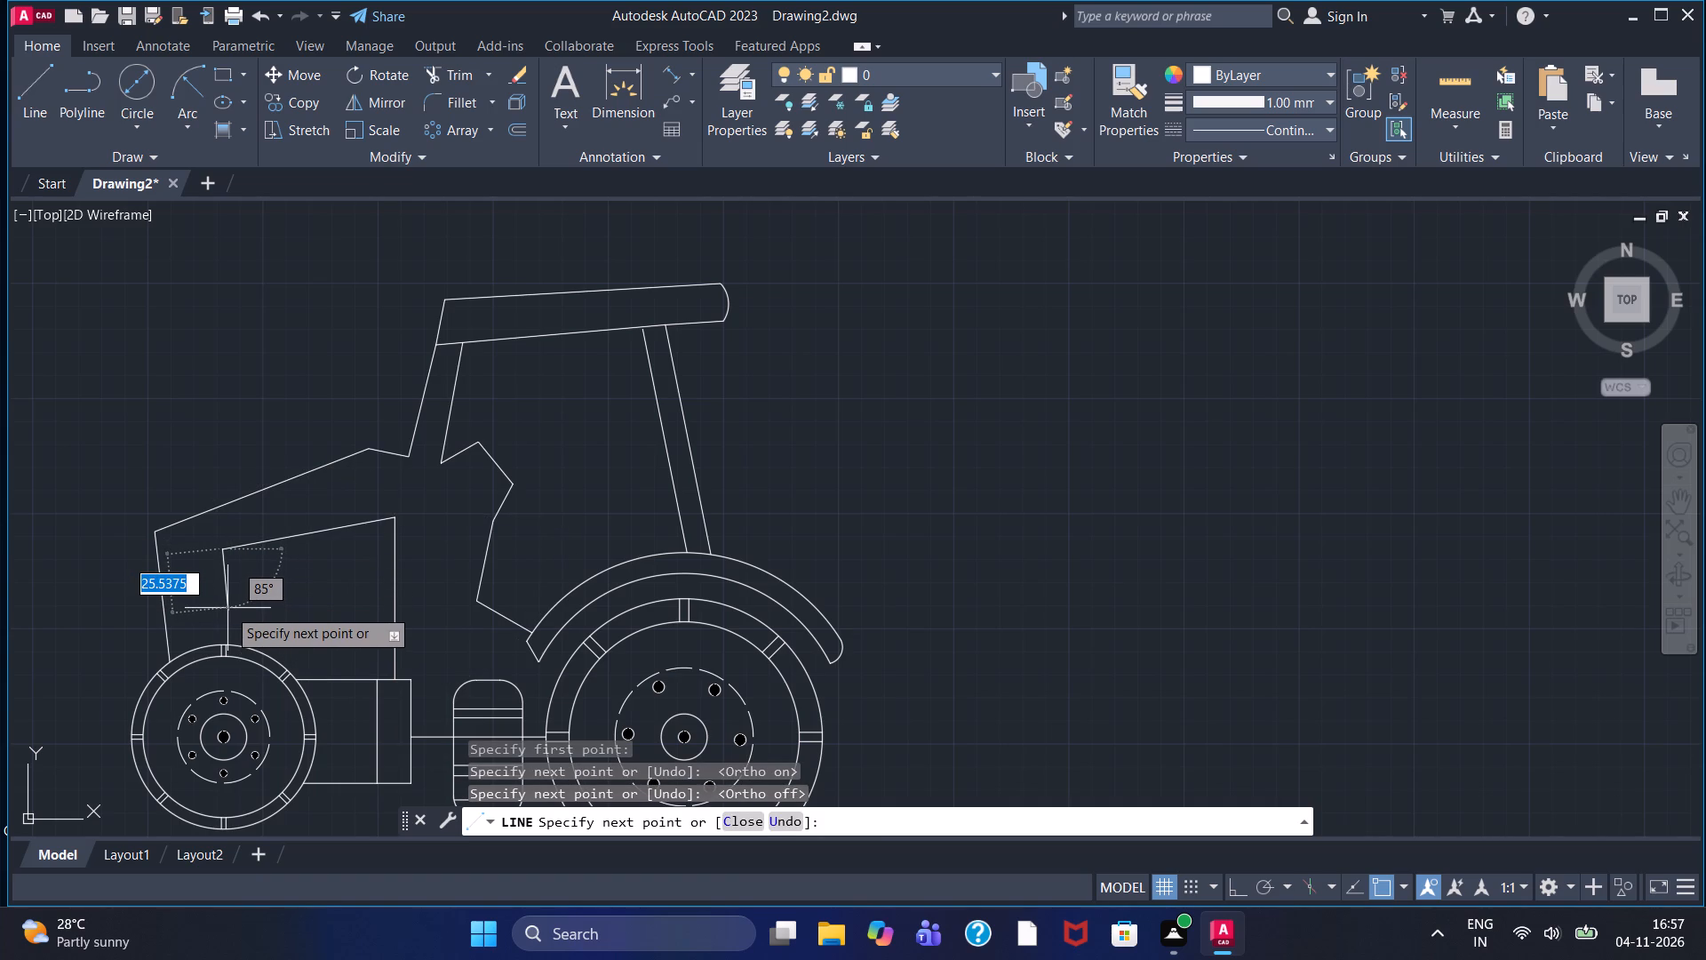
key(F8)
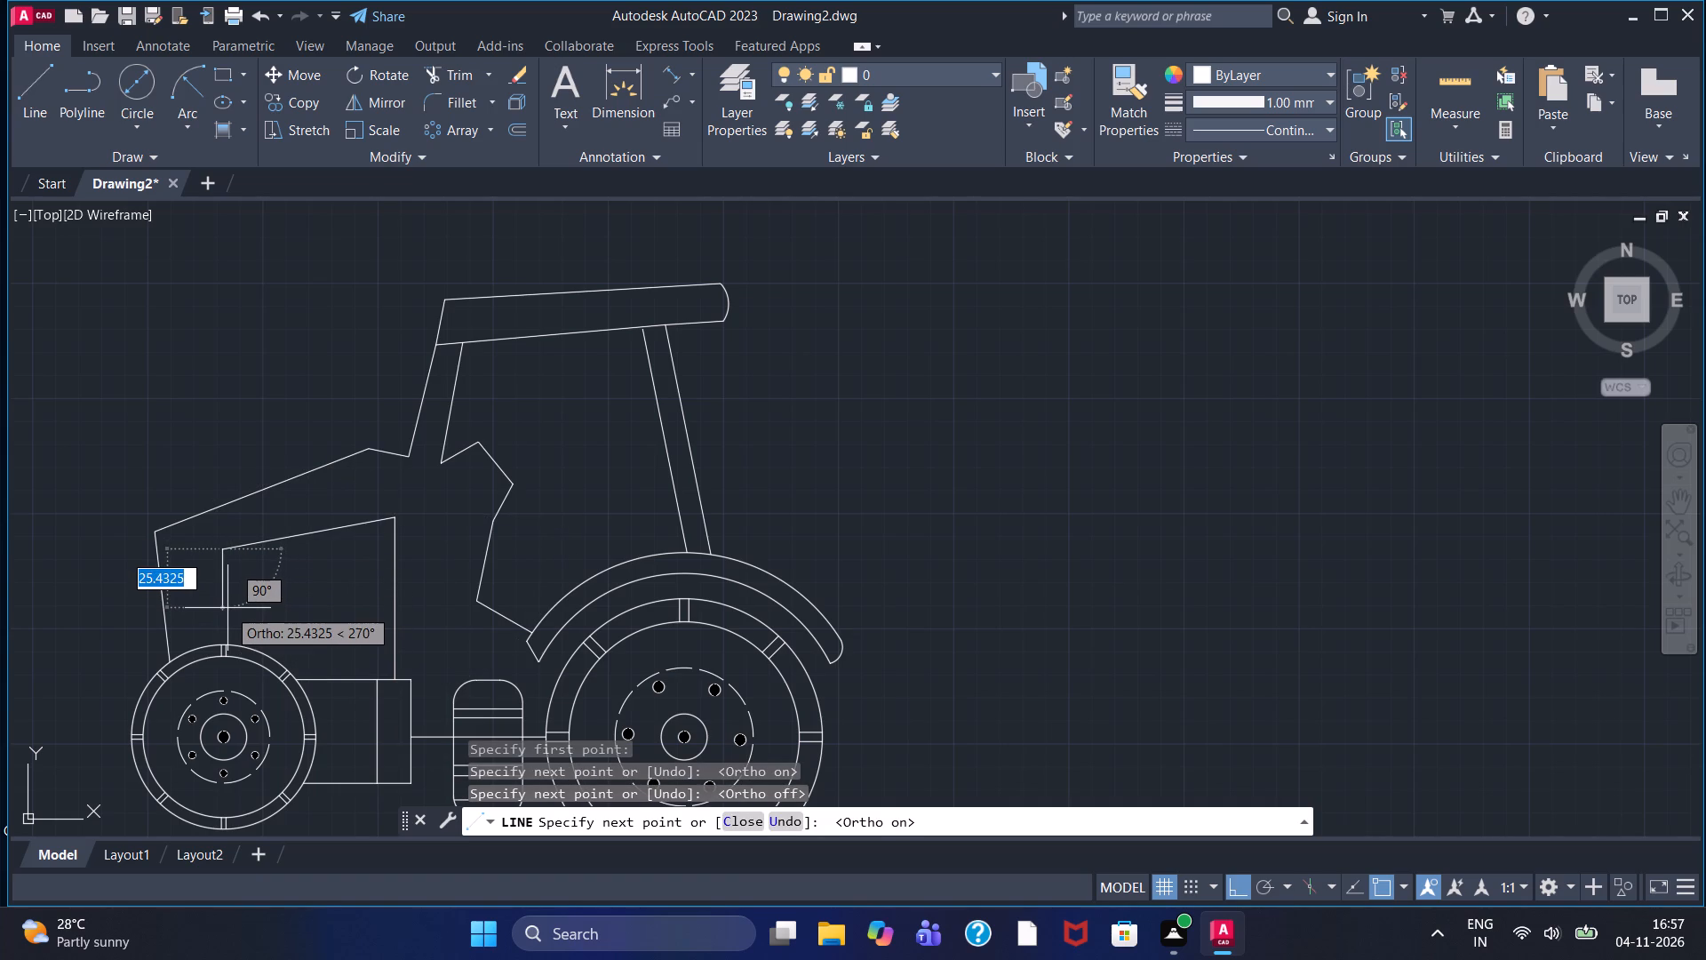
scroll(227, 608, up, 2)
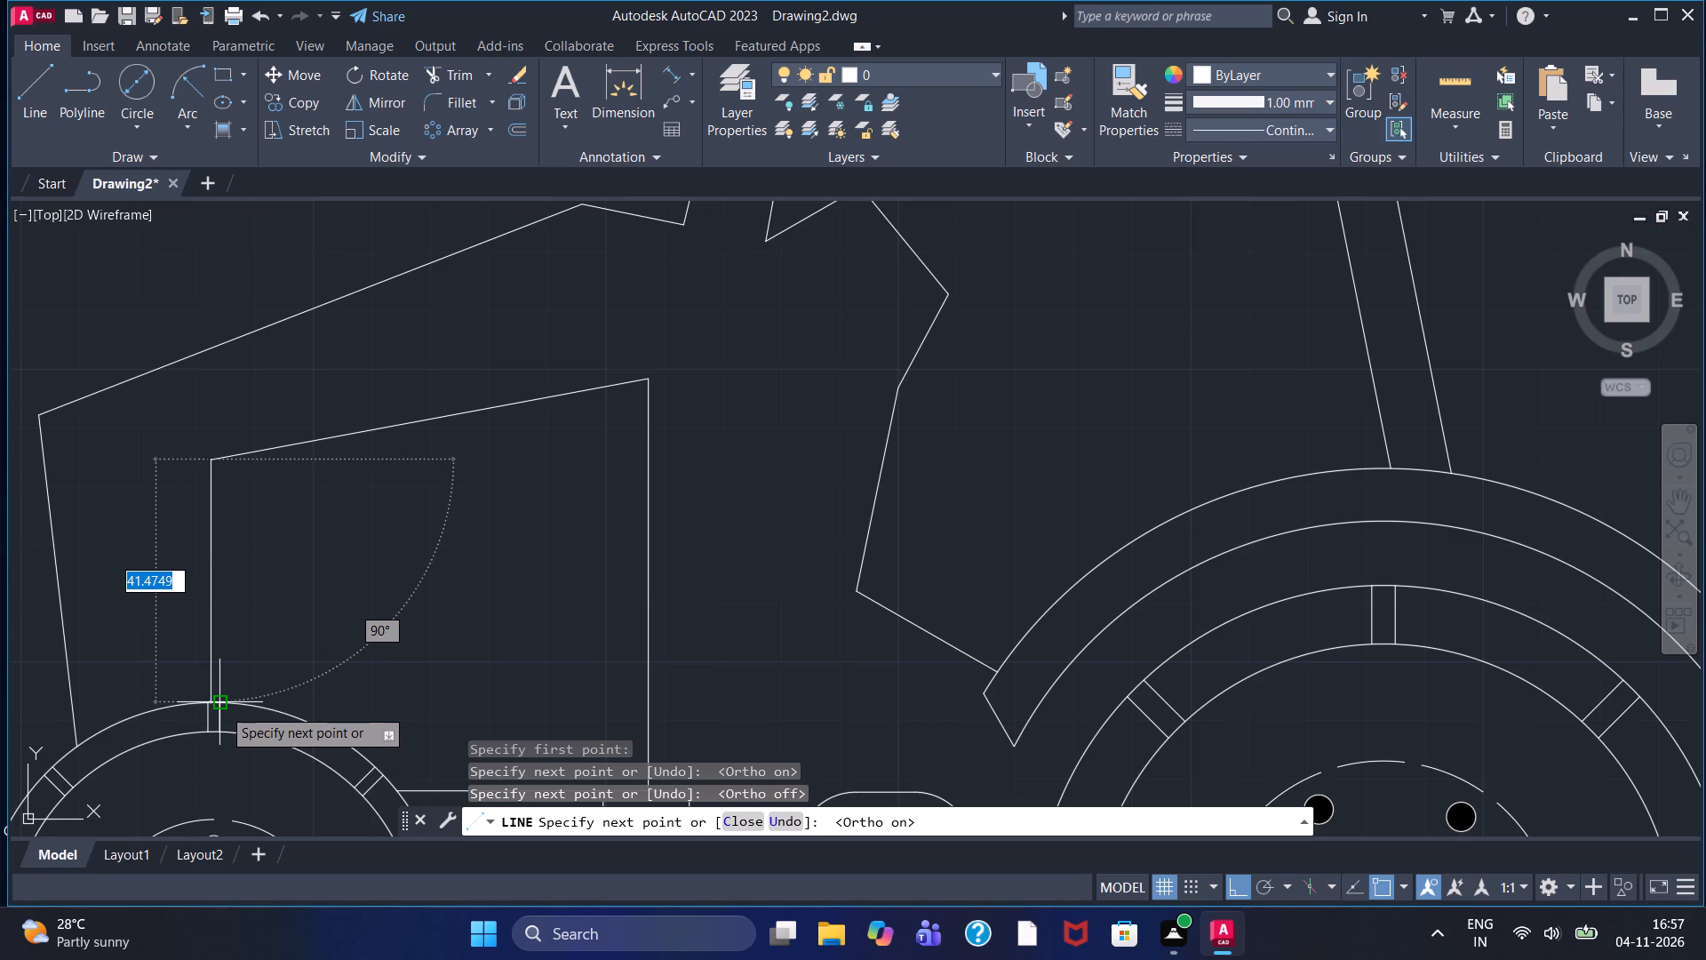
scroll(217, 706, up, 3)
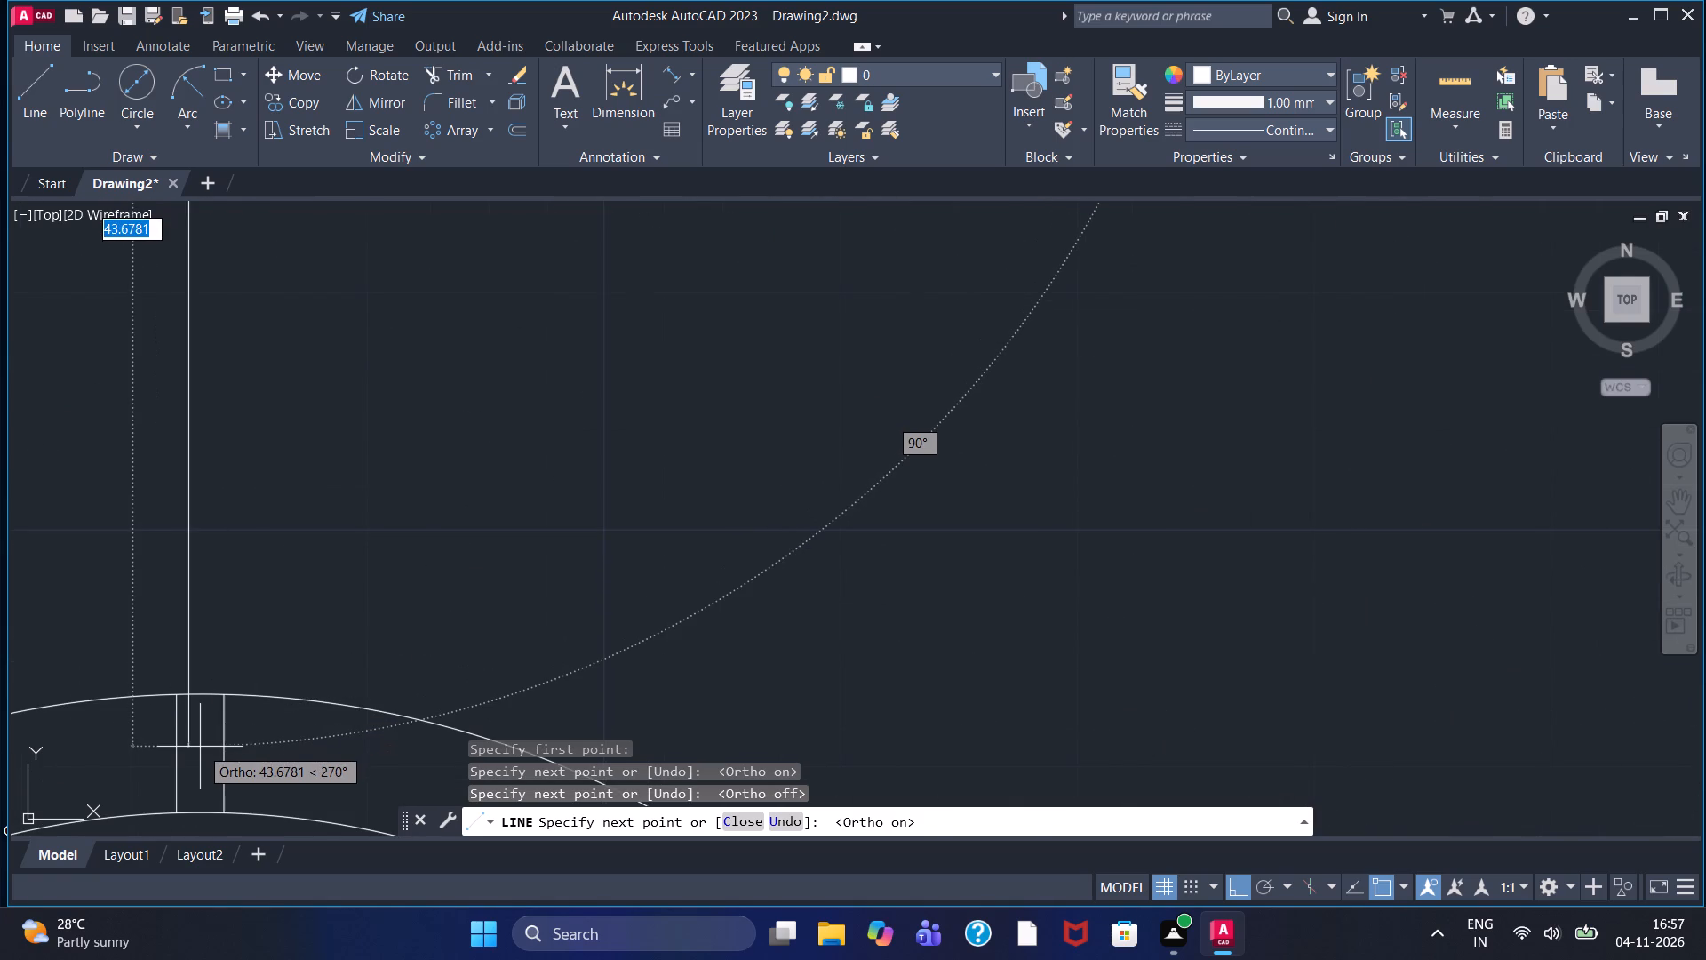
triple_click(200, 747)
key(Escape)
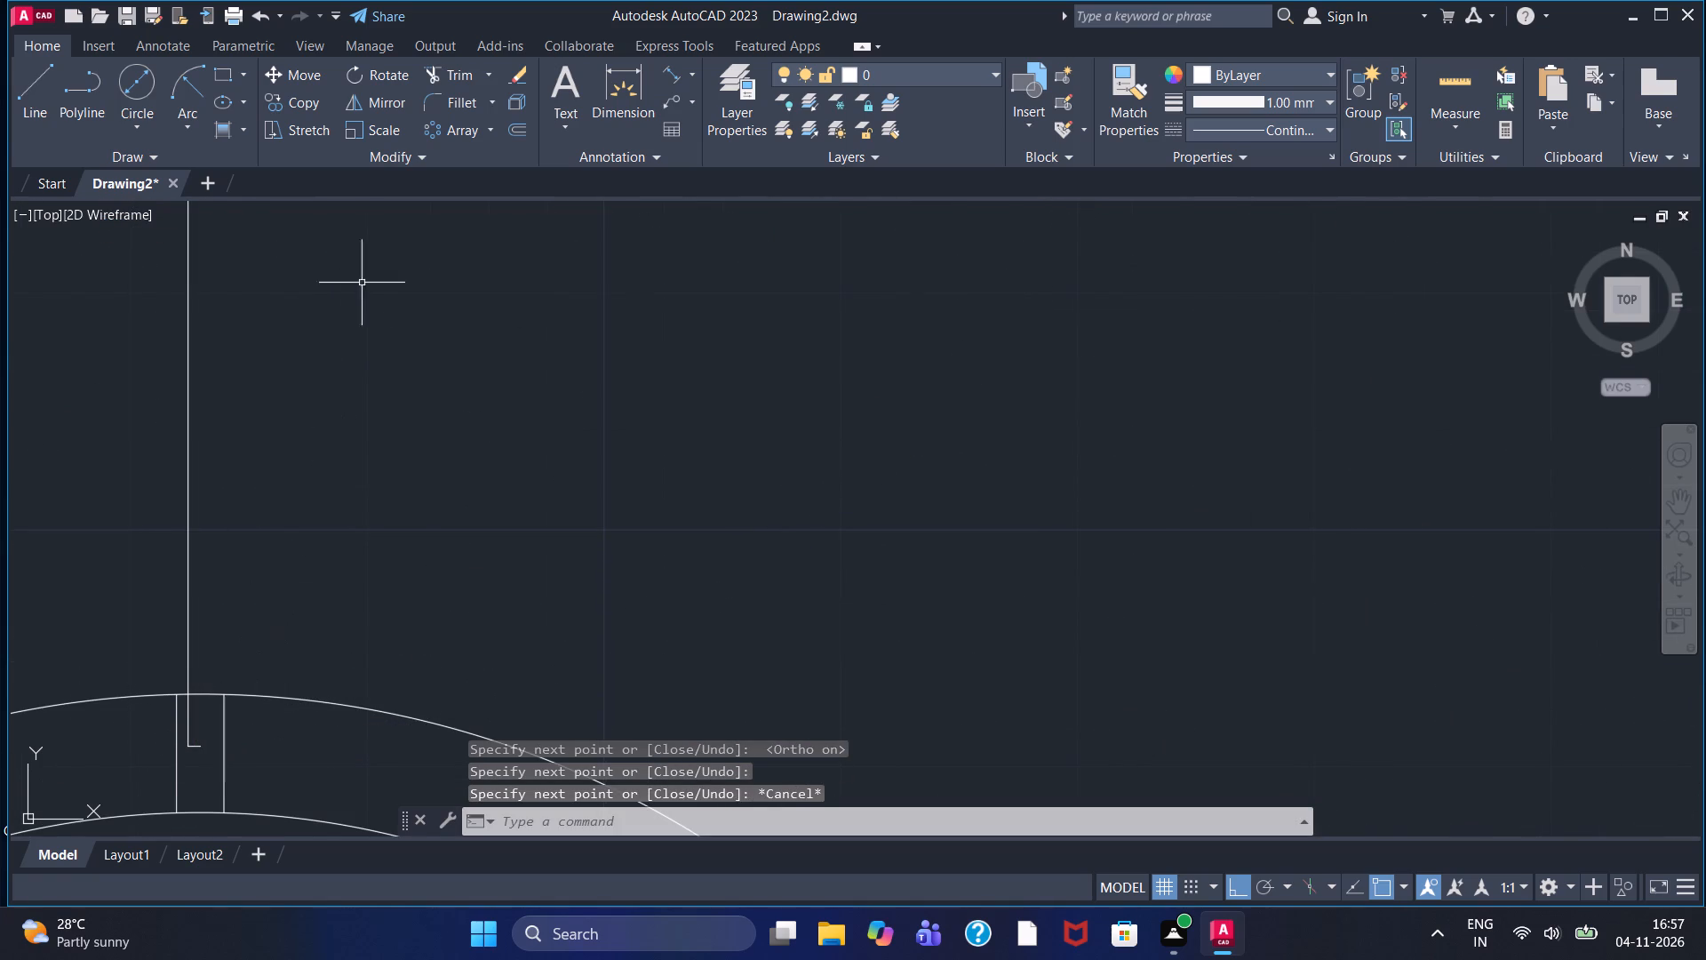
Trim the inner panel's front line inside the small wheel's outer circle and remove the short stray segment at its end.
click(445, 77)
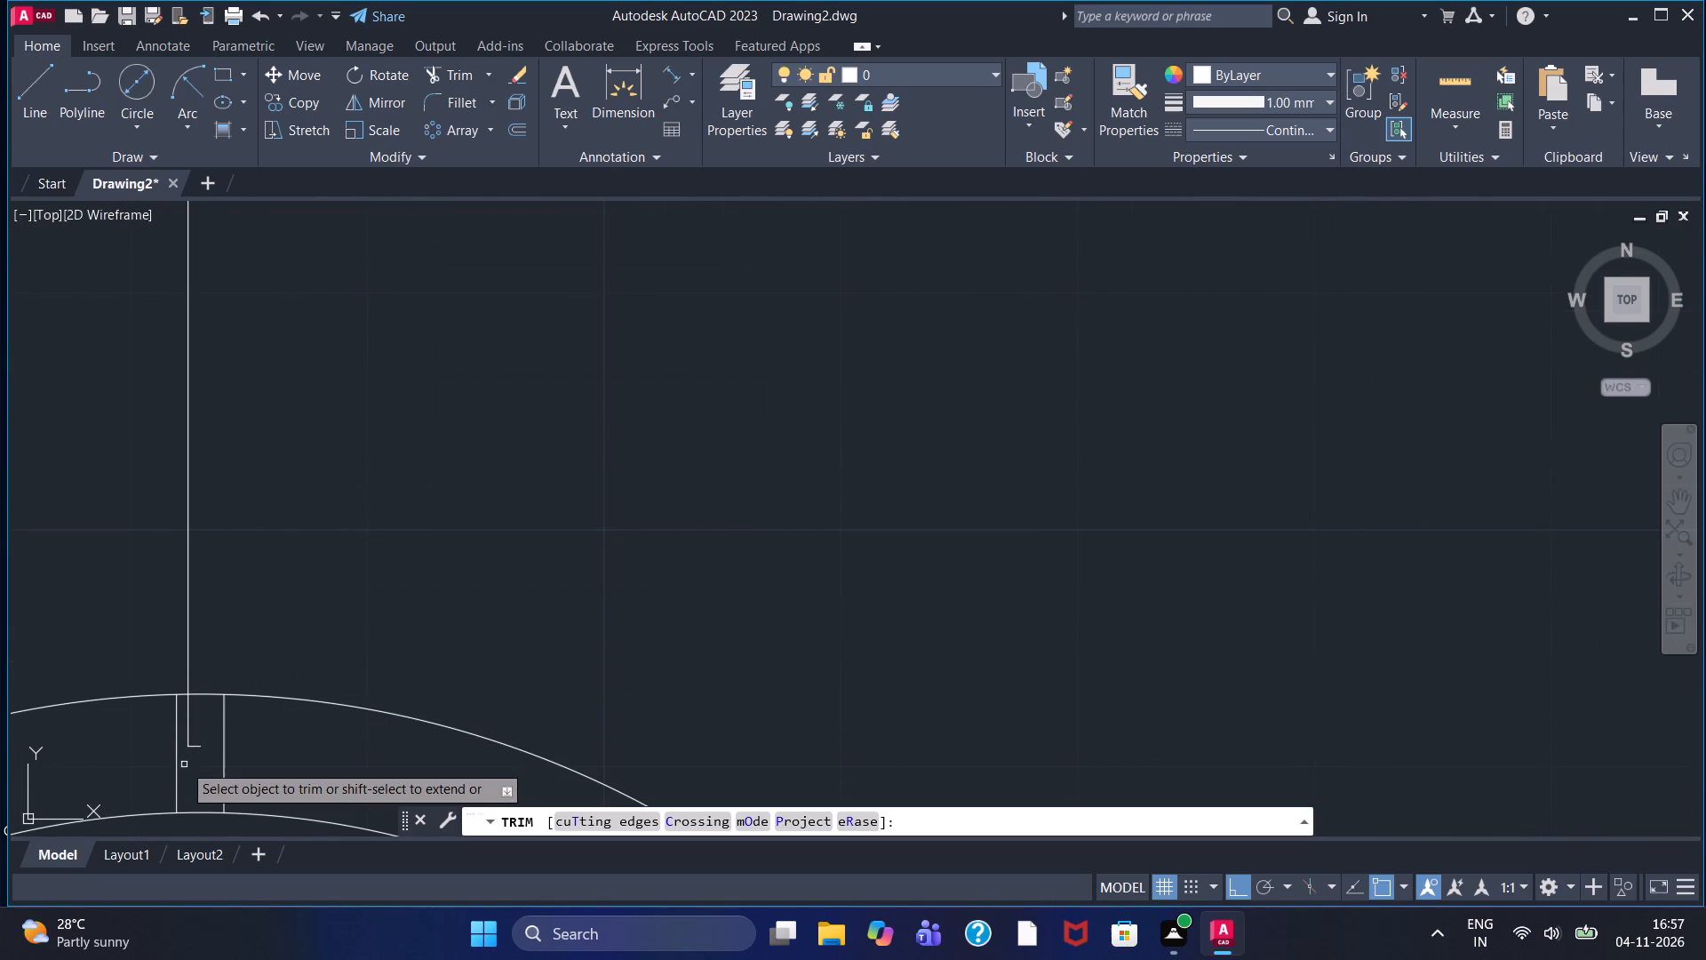
double_click(187, 733)
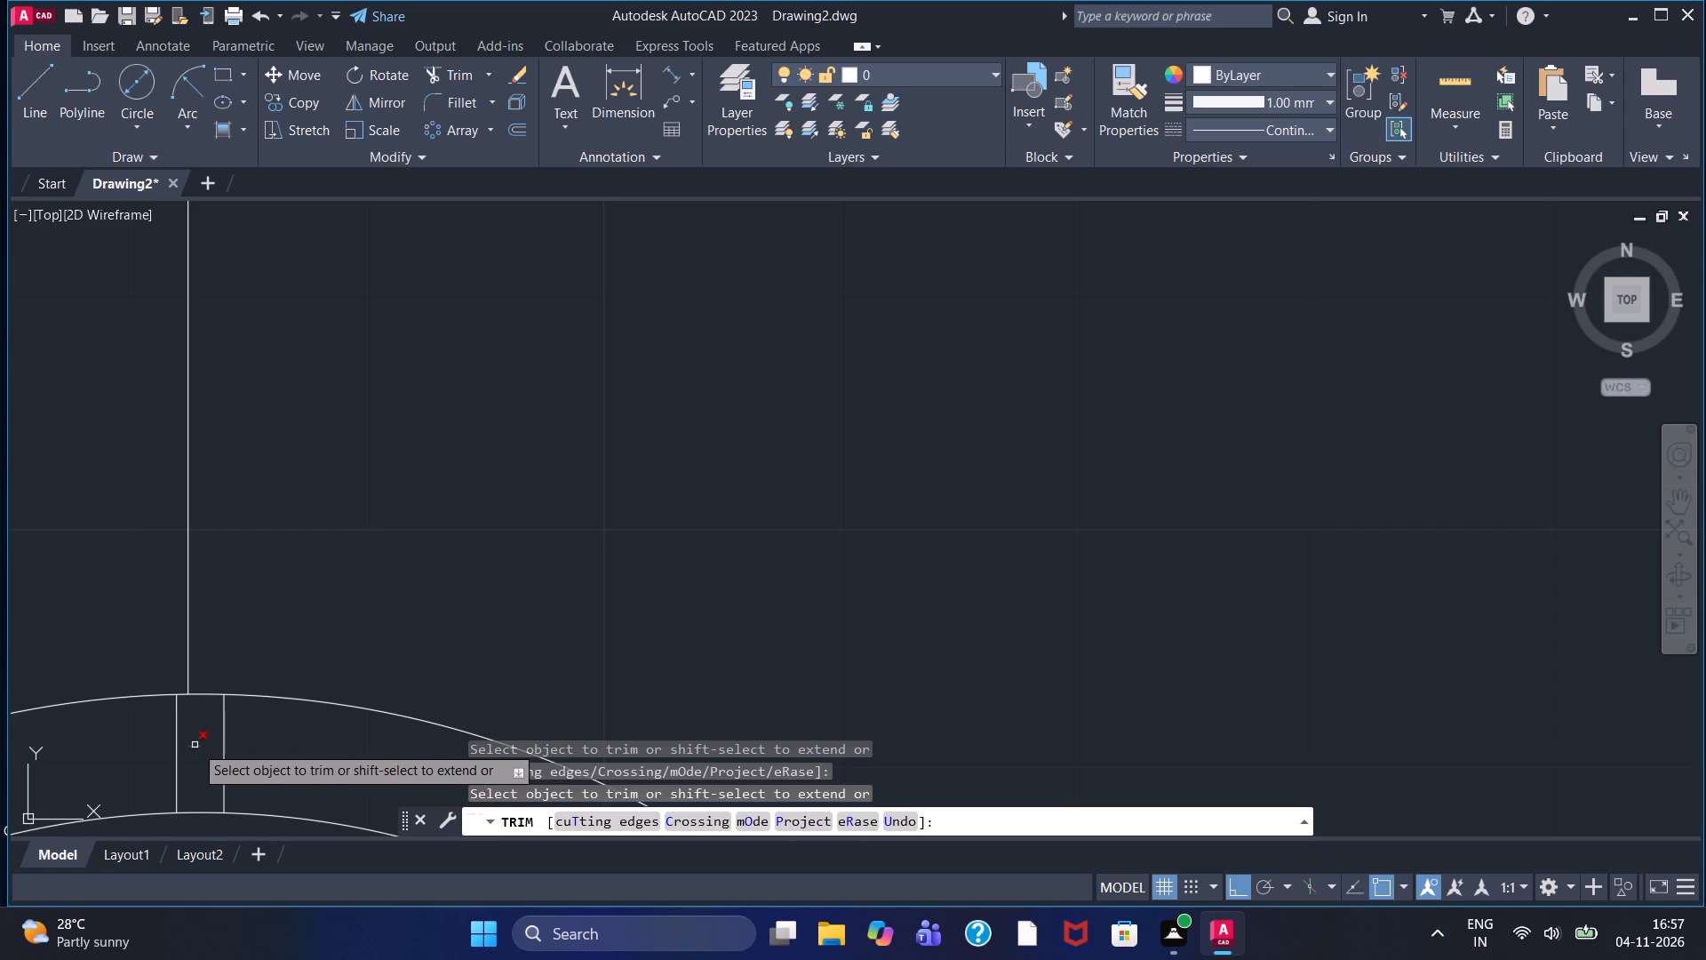
click(195, 745)
key(Escape)
Fillet both upper corners of the hood's inner panel outline with radius 5.
scroll(272, 650, down, 2)
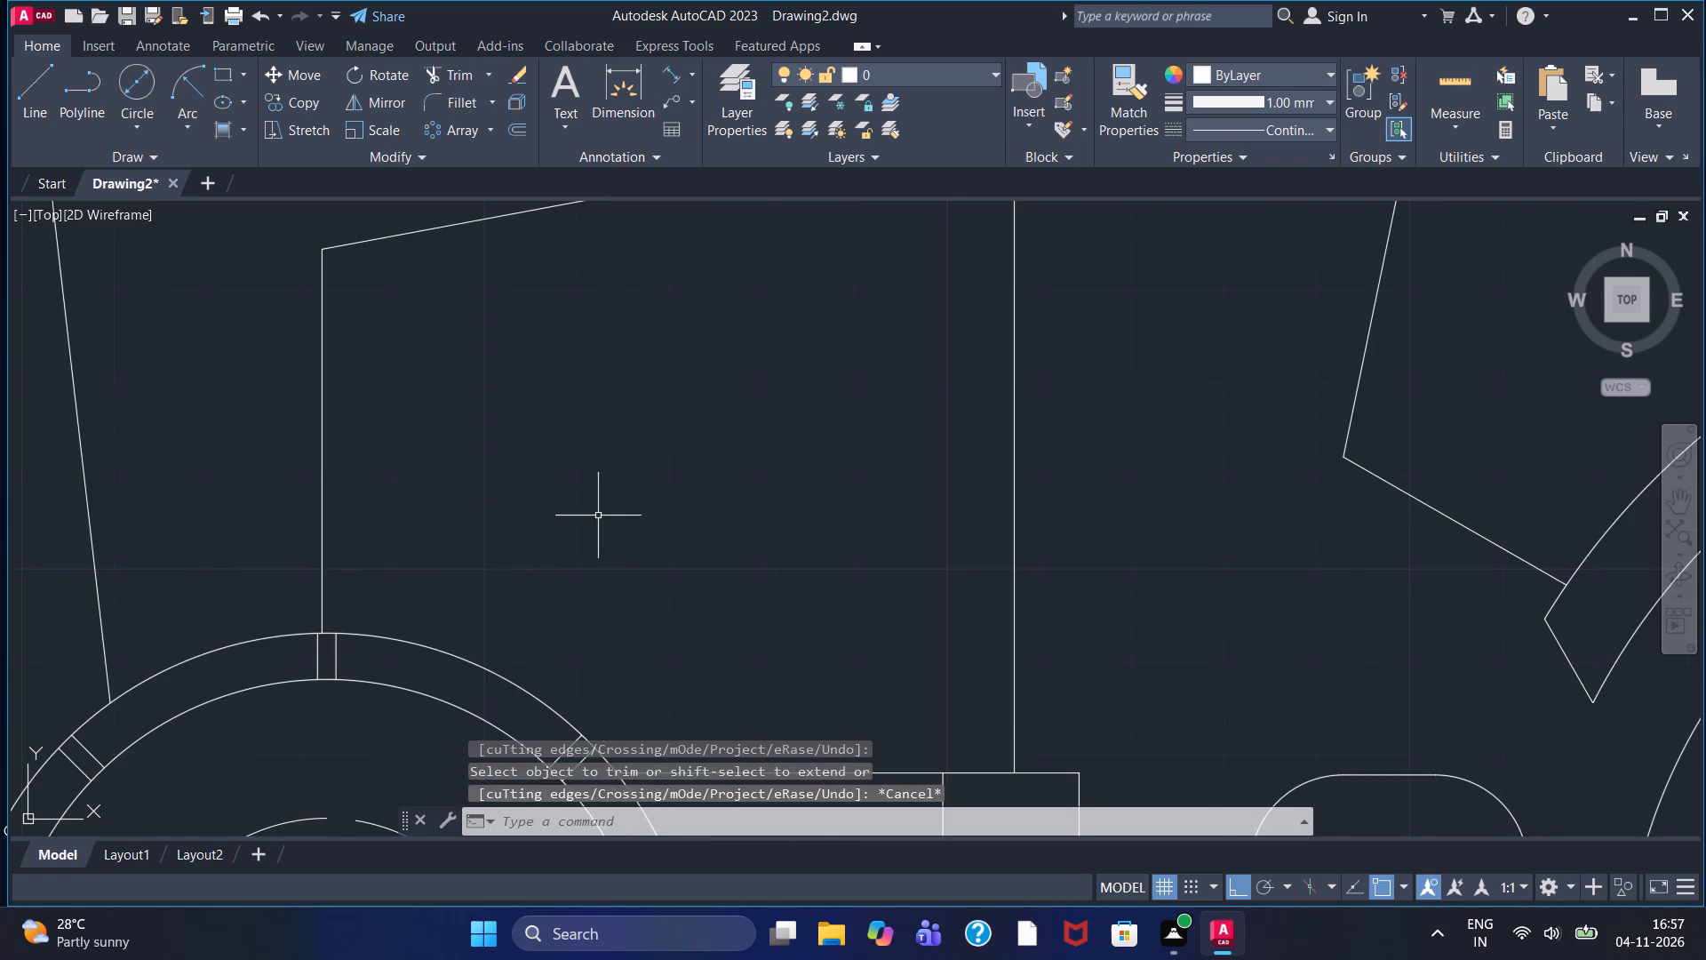
scroll(619, 506, down, 1)
middle_drag(619, 506, 592, 590)
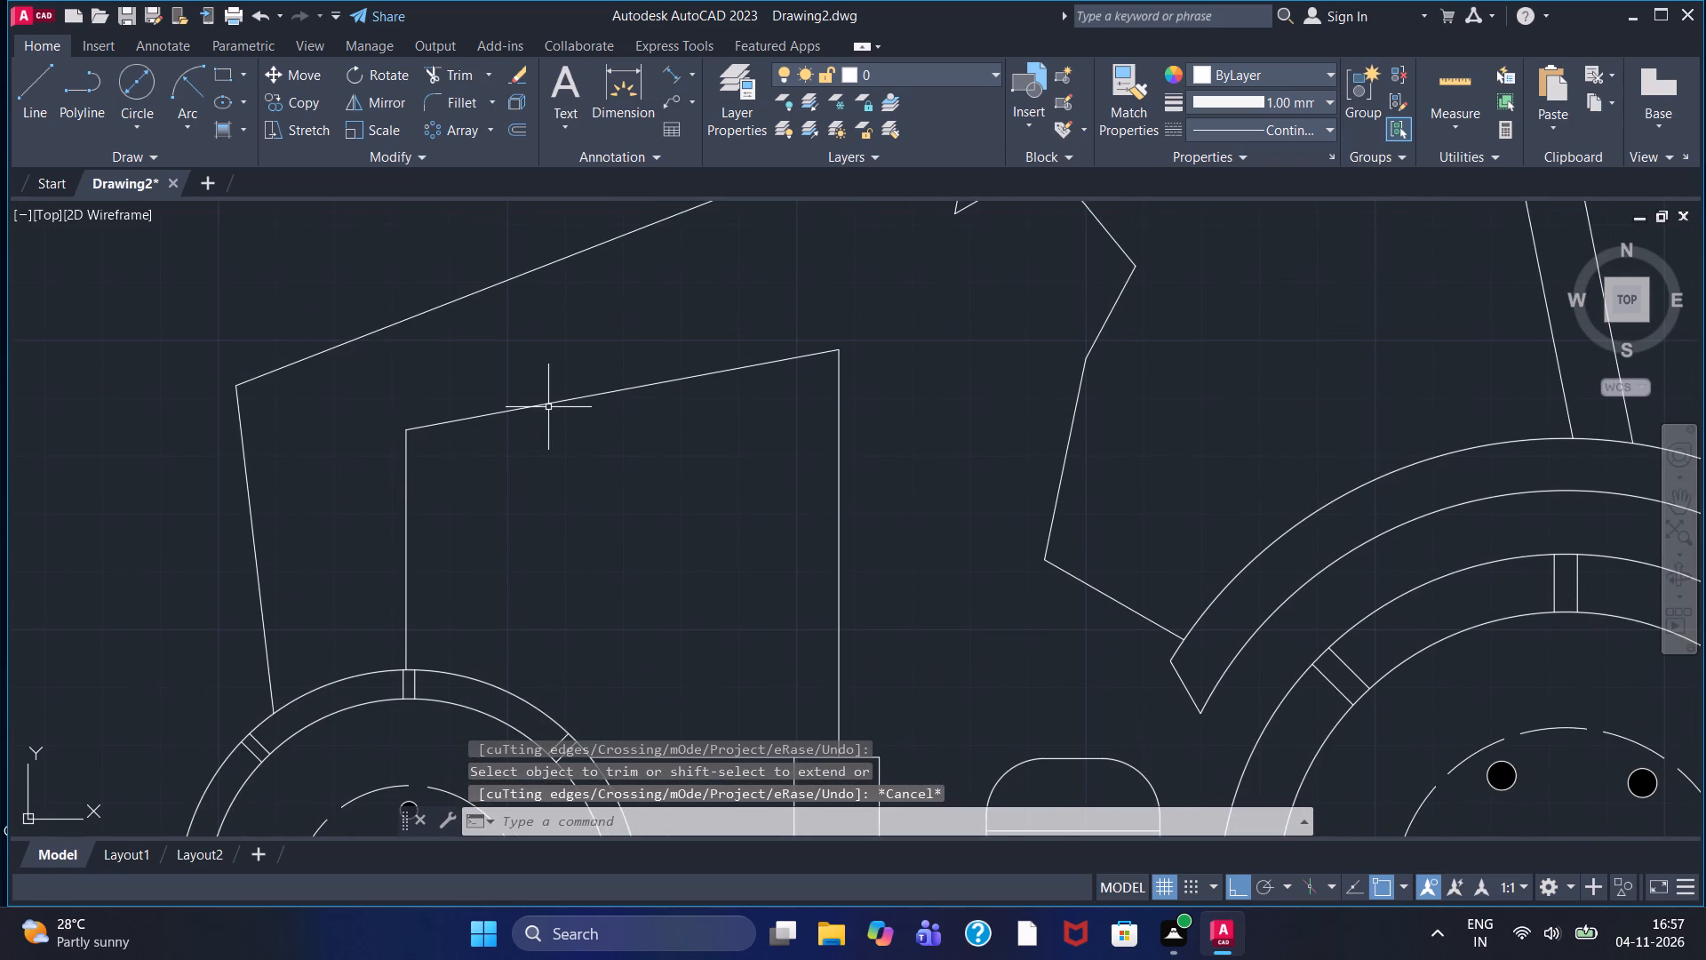
click(431, 91)
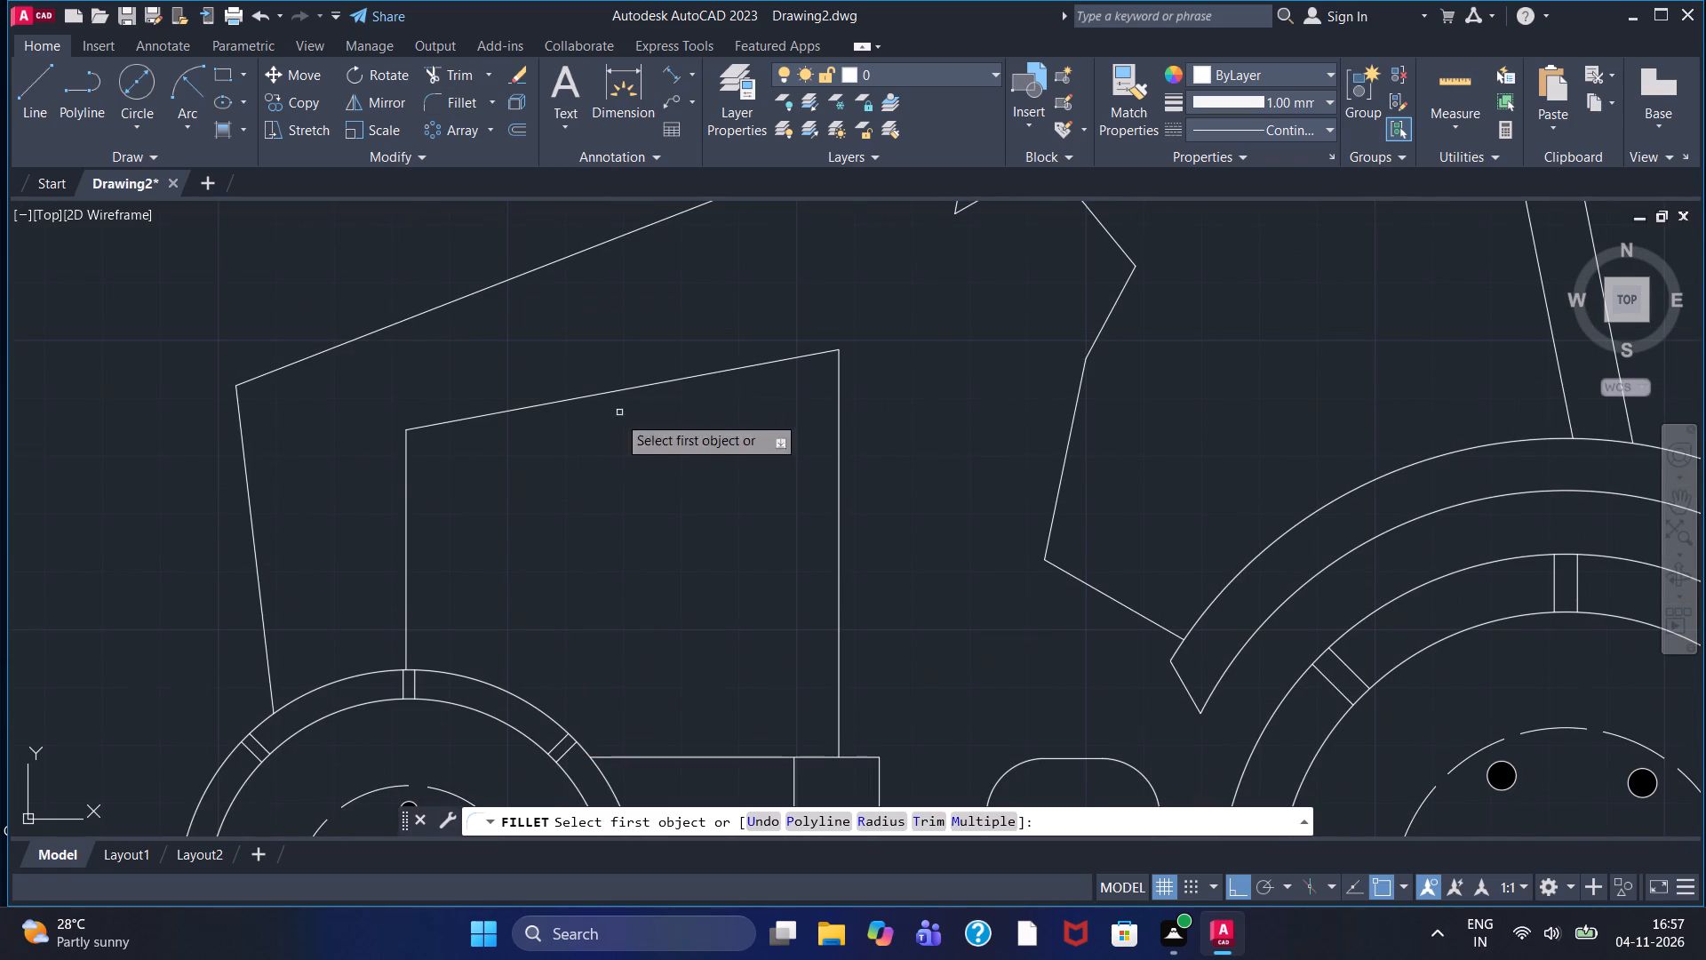
click(875, 820)
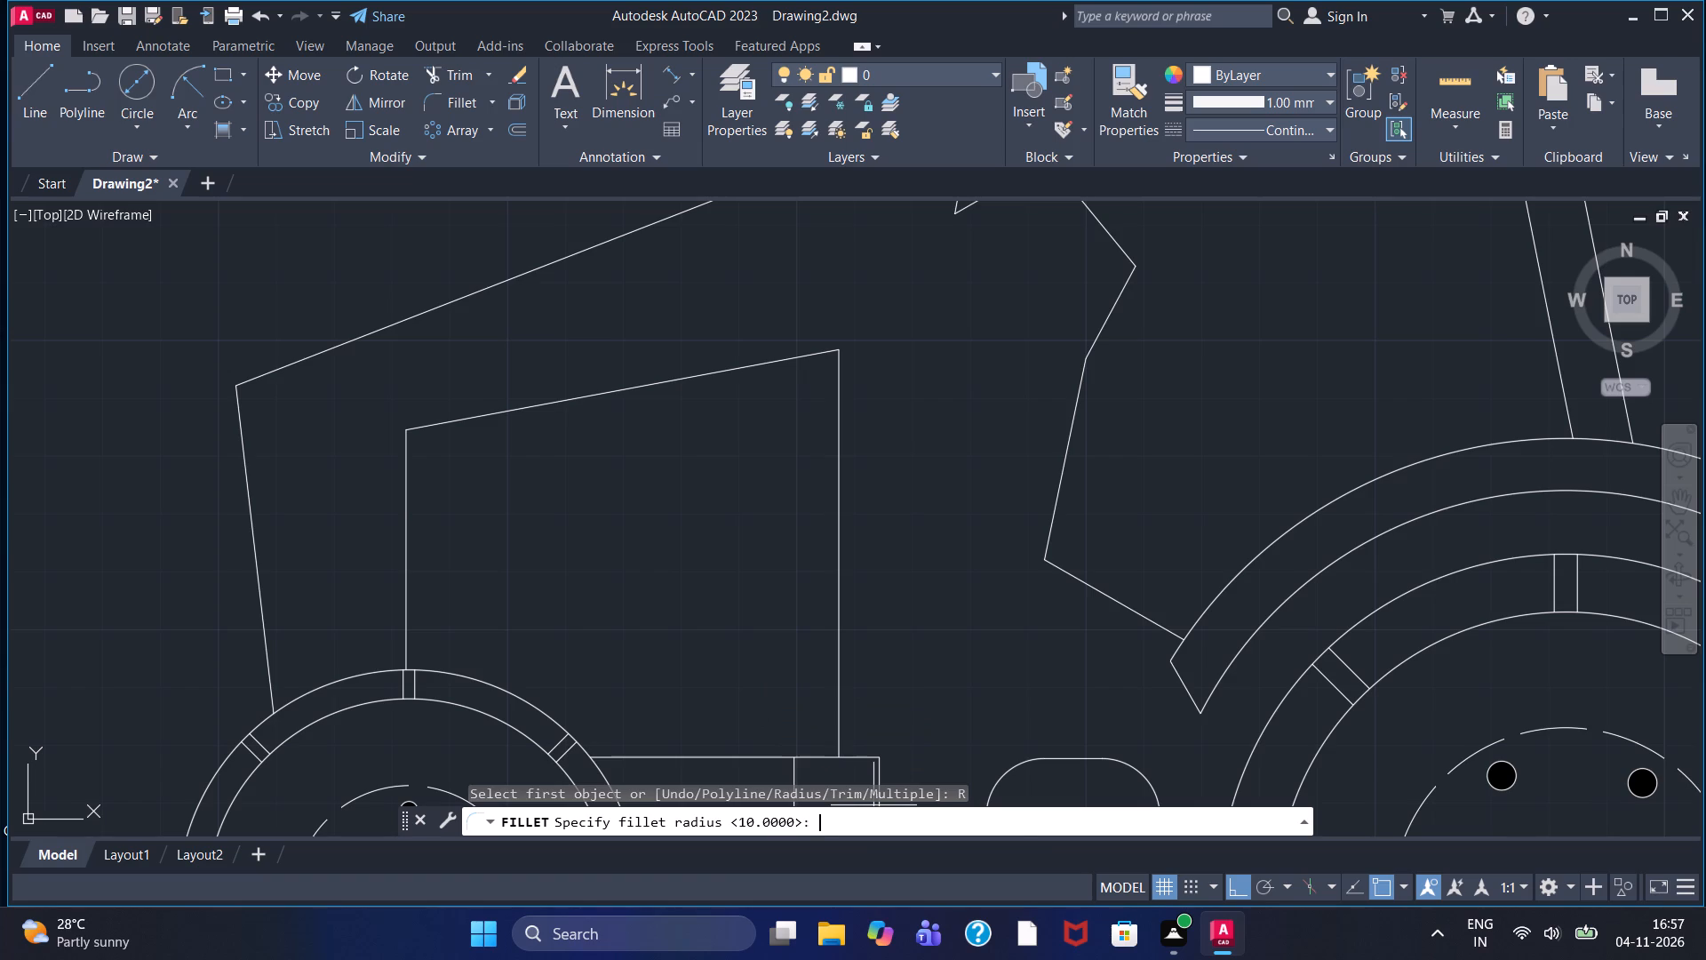
key(5)
key(Return)
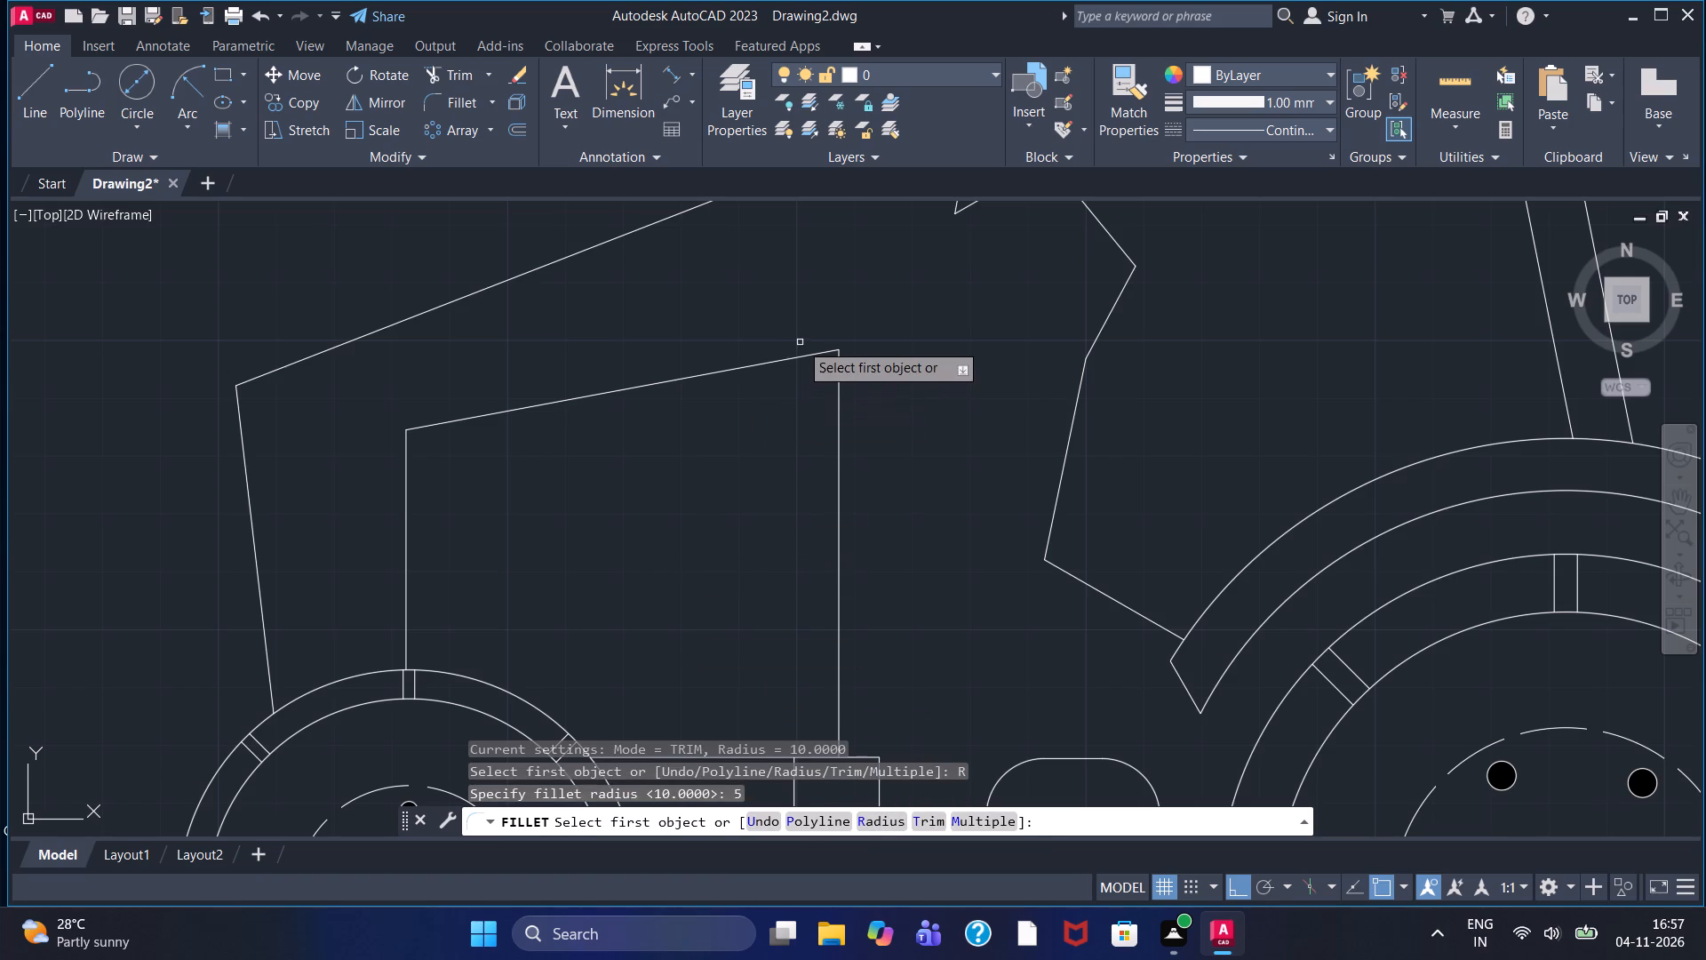
click(823, 353)
click(837, 406)
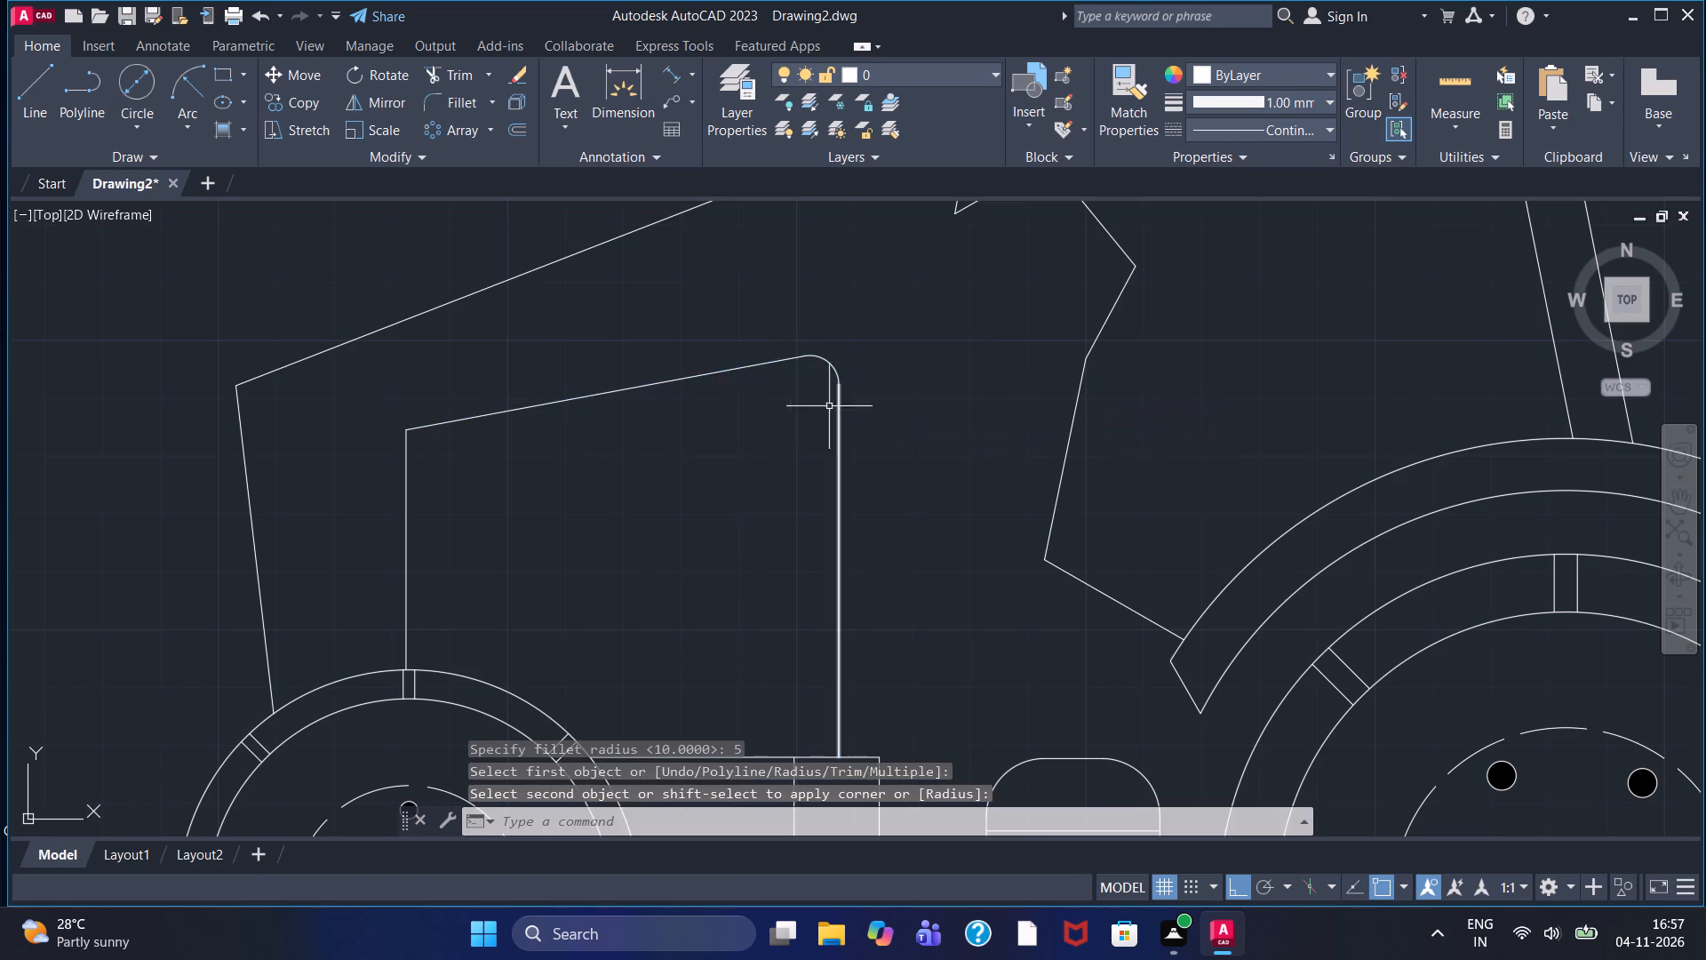
right_click(733, 378)
double_click(799, 395)
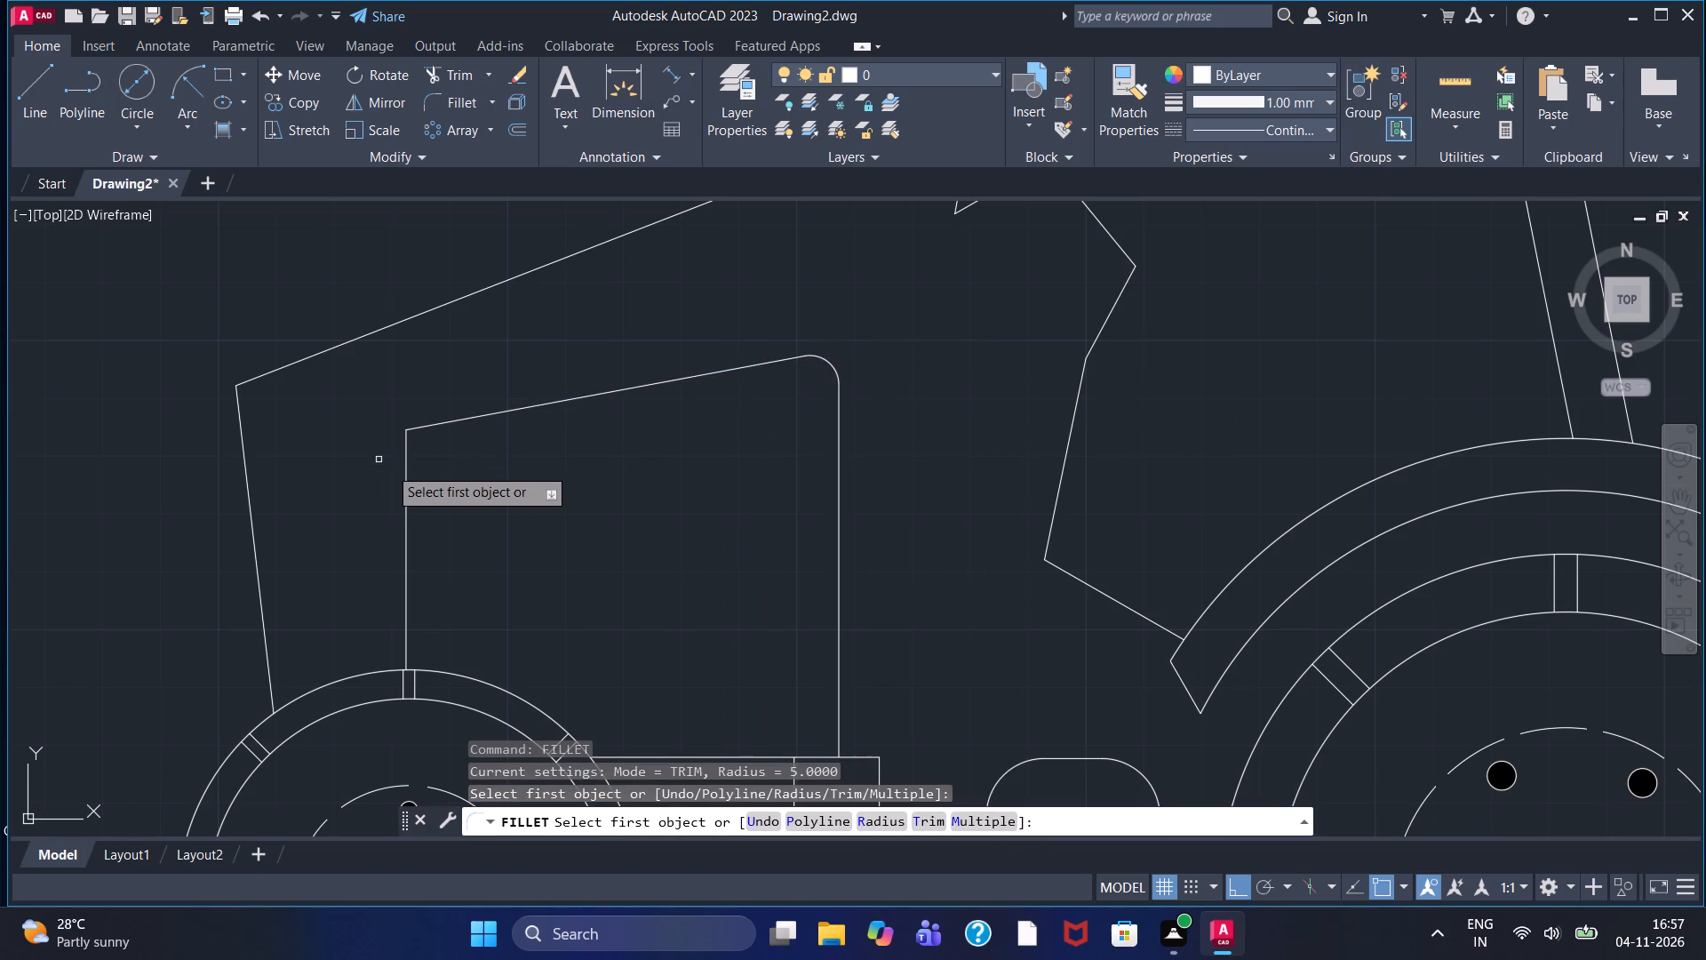
double_click(405, 472)
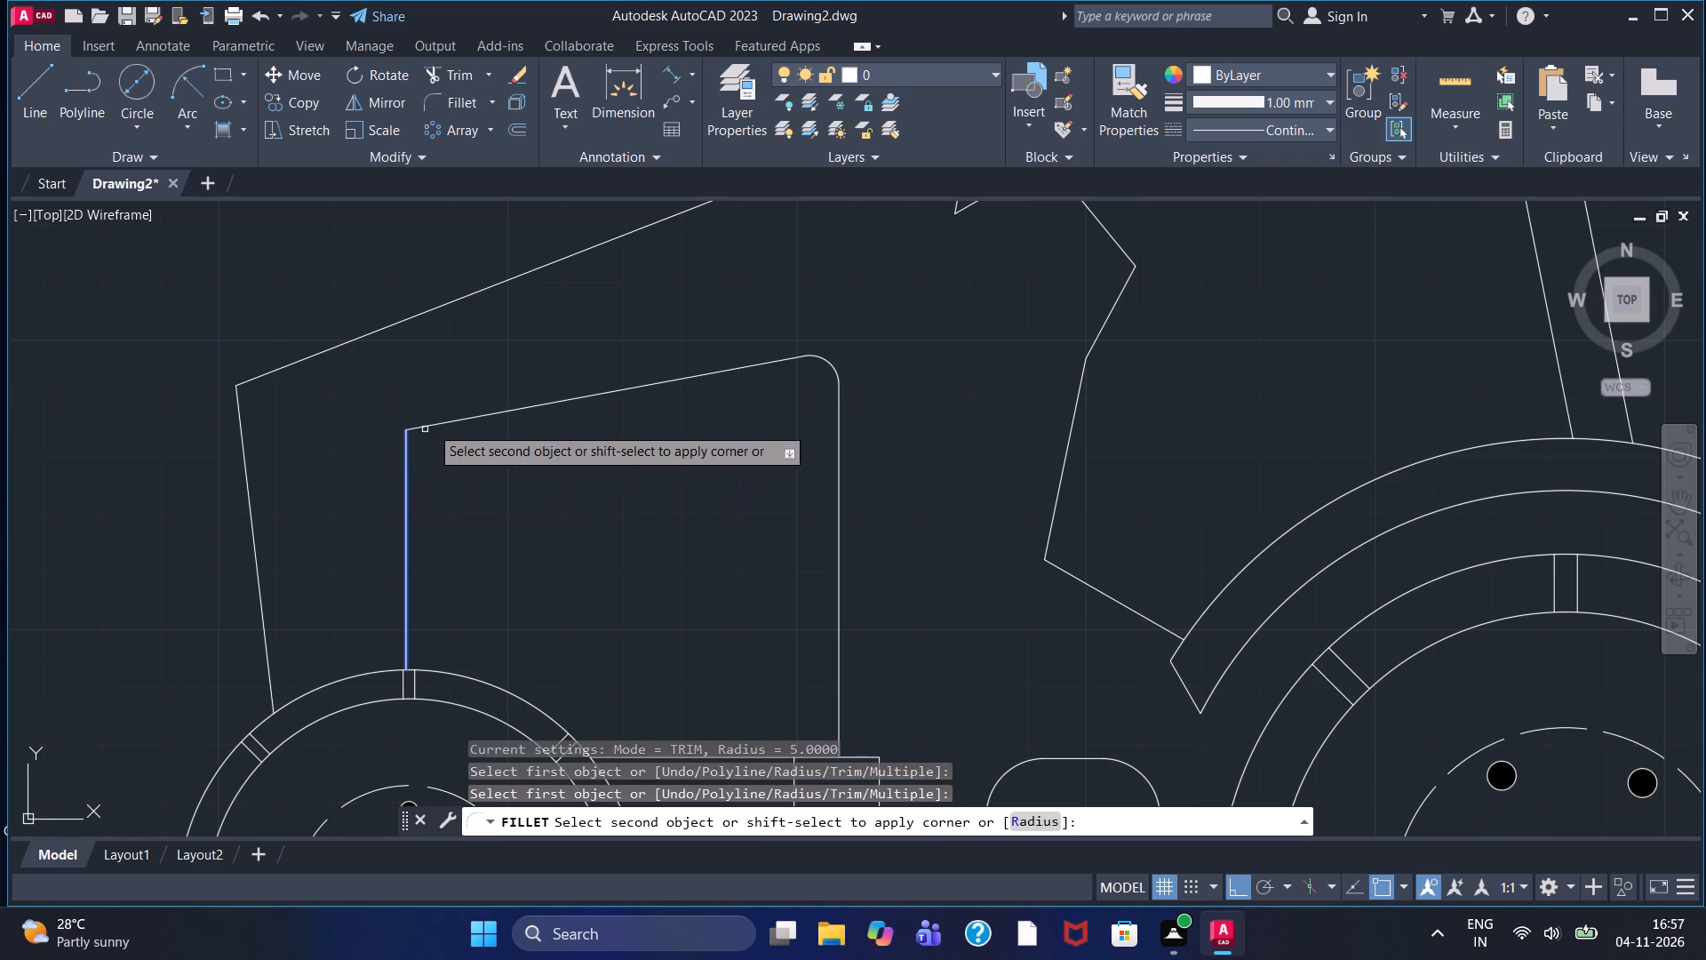
double_click(434, 423)
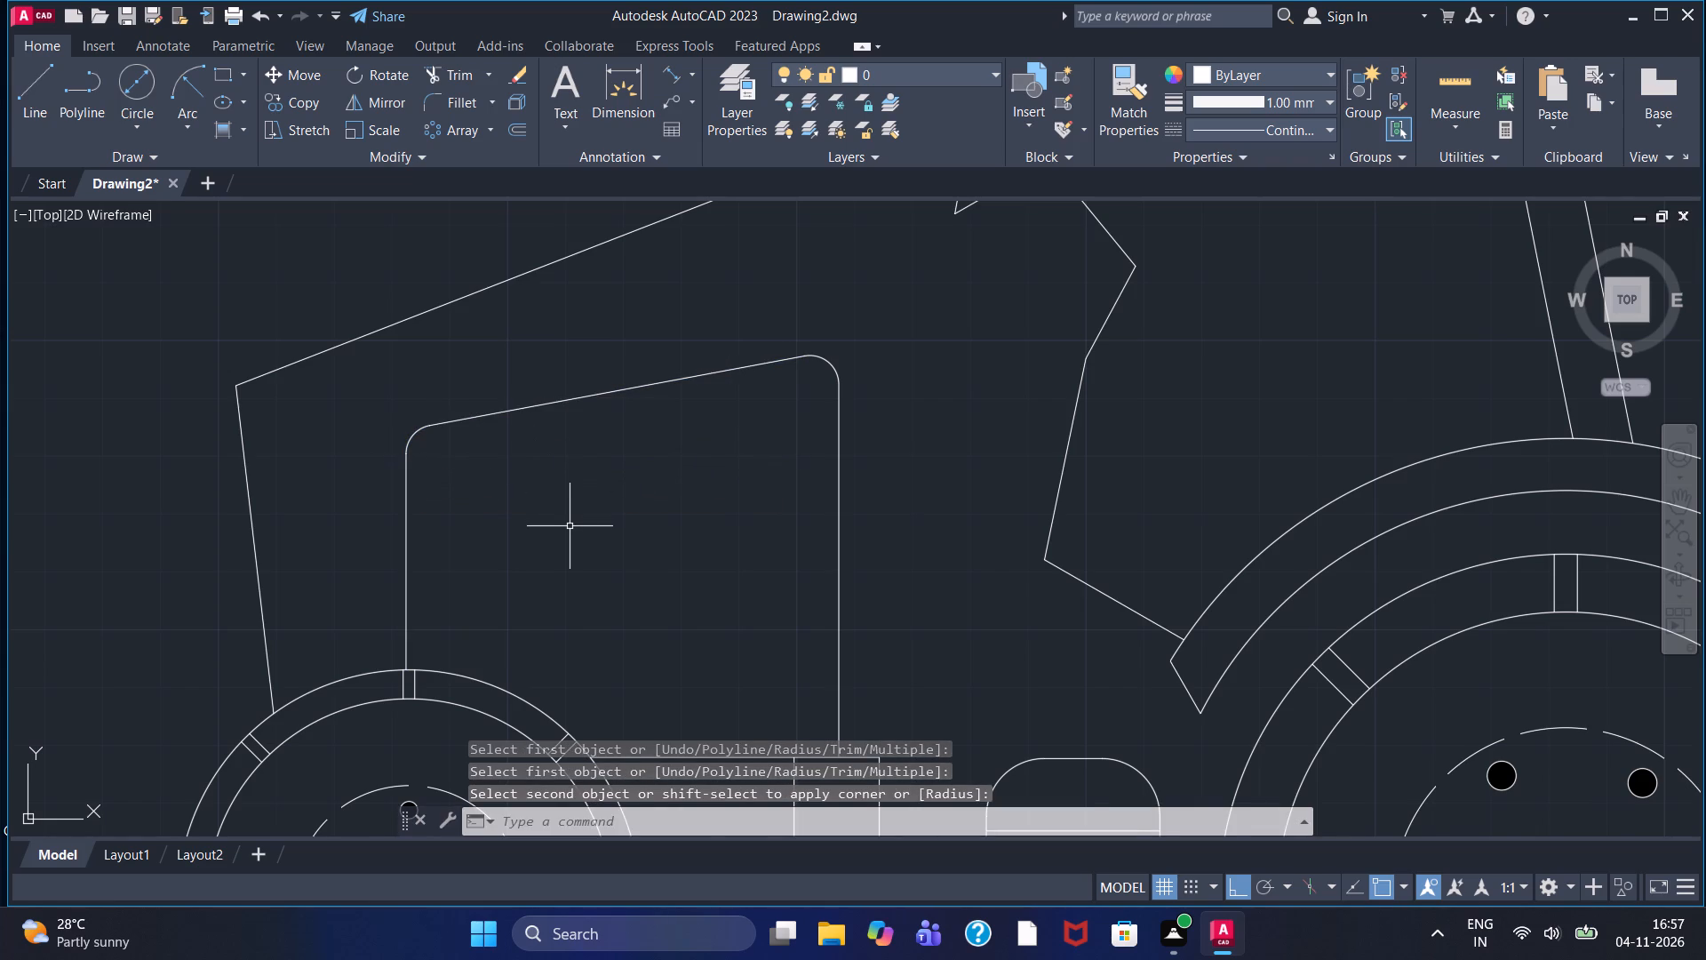
Set the current linetype to the dashed ACAD type and draw a nearly horizontal line about 74 units long across the inner panel's upper part.
scroll(570, 528, down, 1)
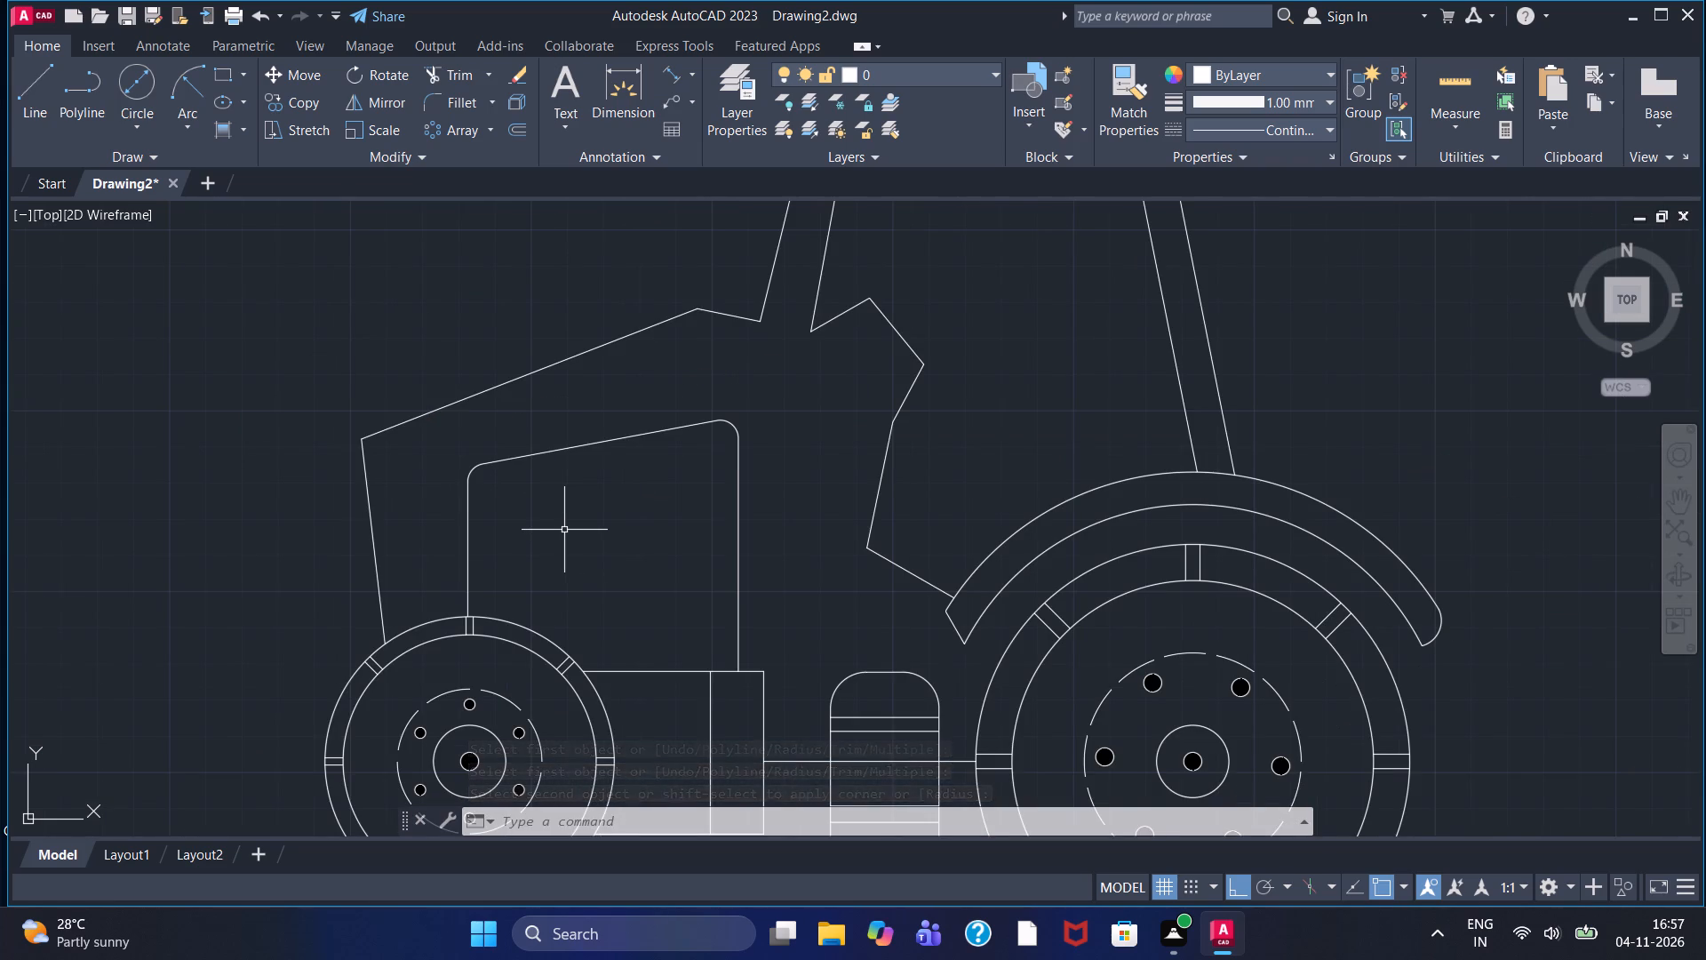
scroll(562, 532, down, 1)
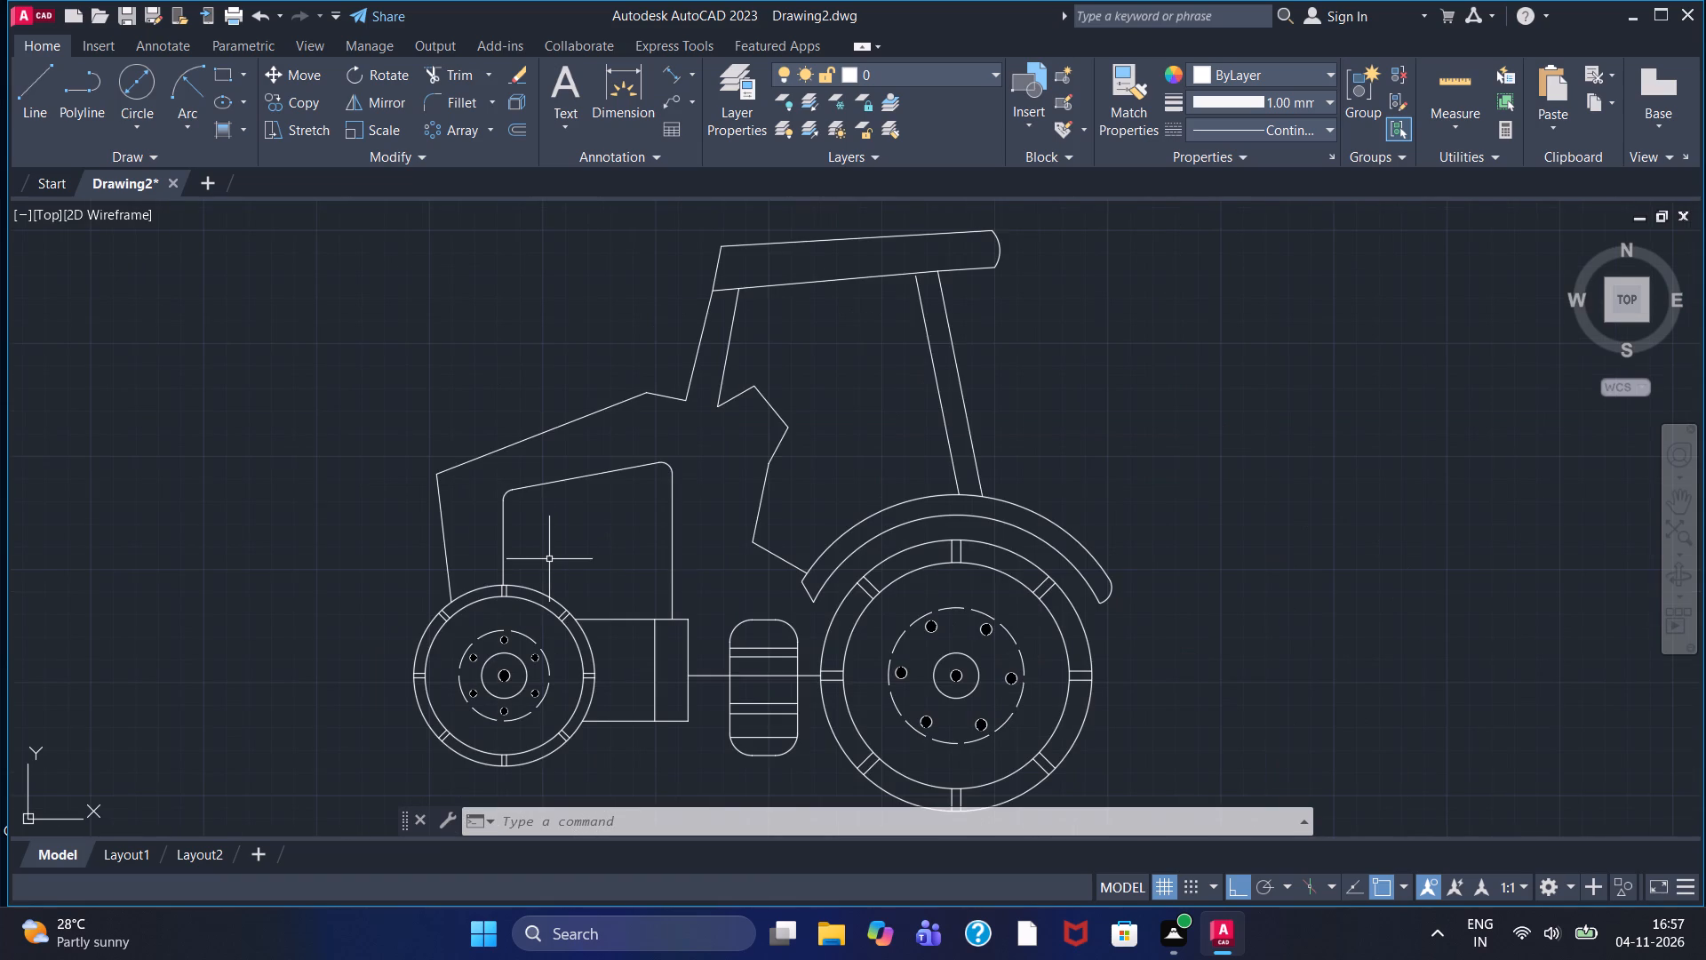
click(1287, 131)
double_click(1270, 204)
click(1114, 272)
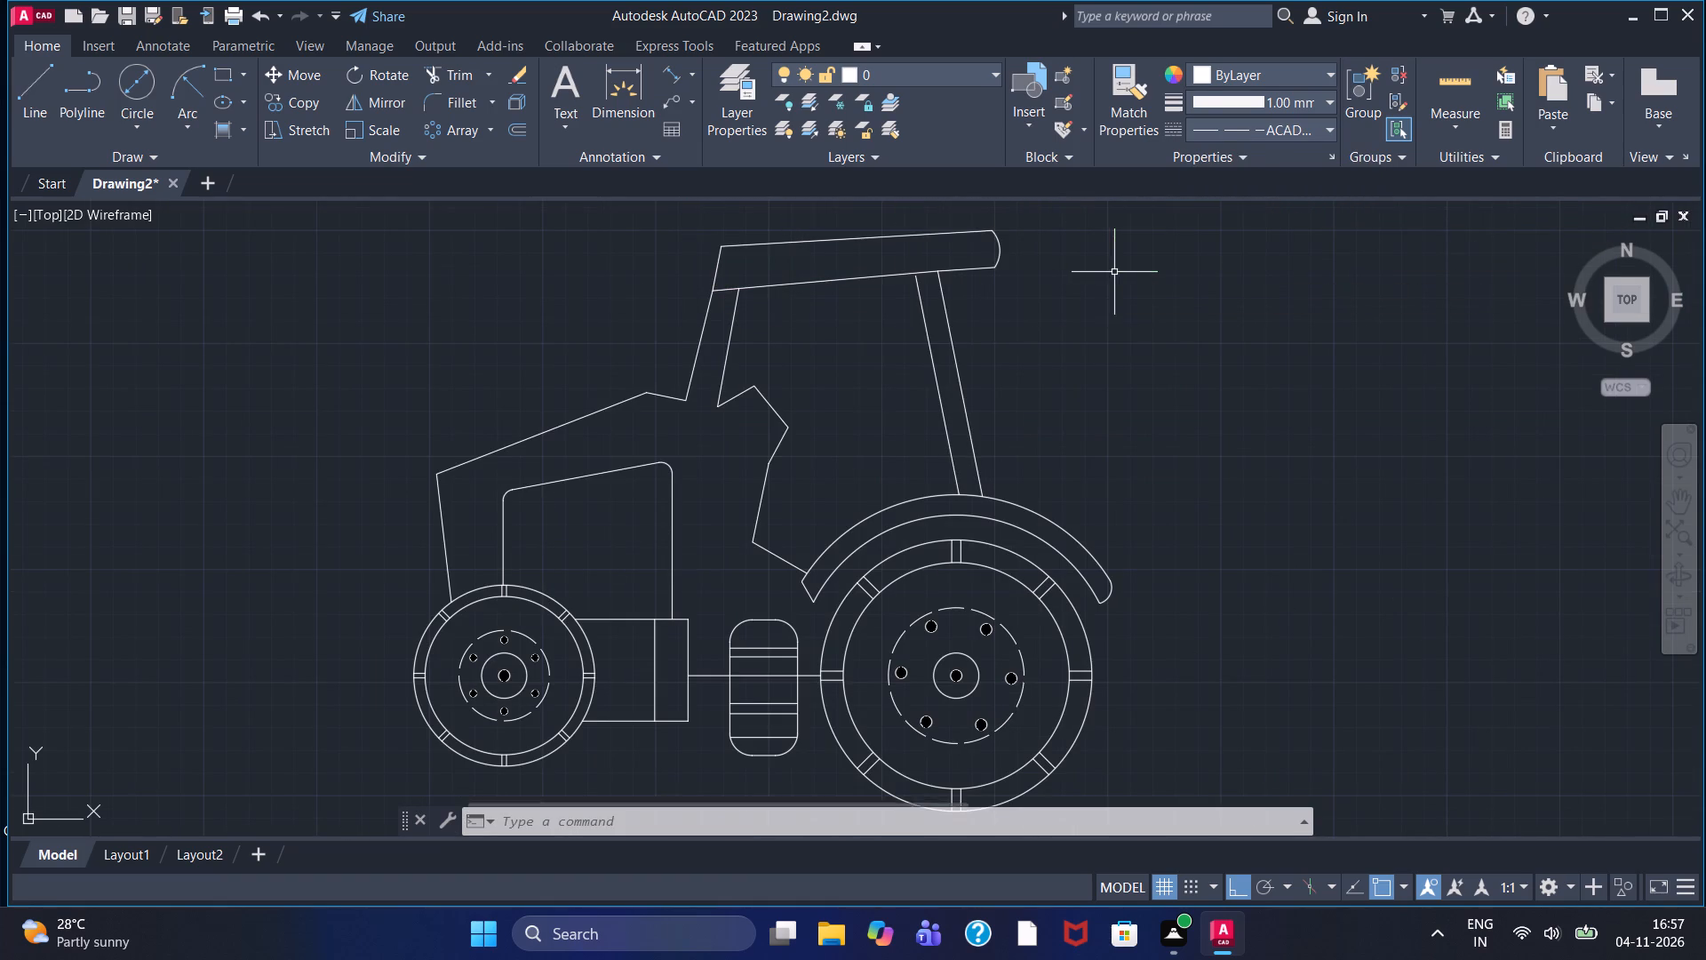
click(28, 98)
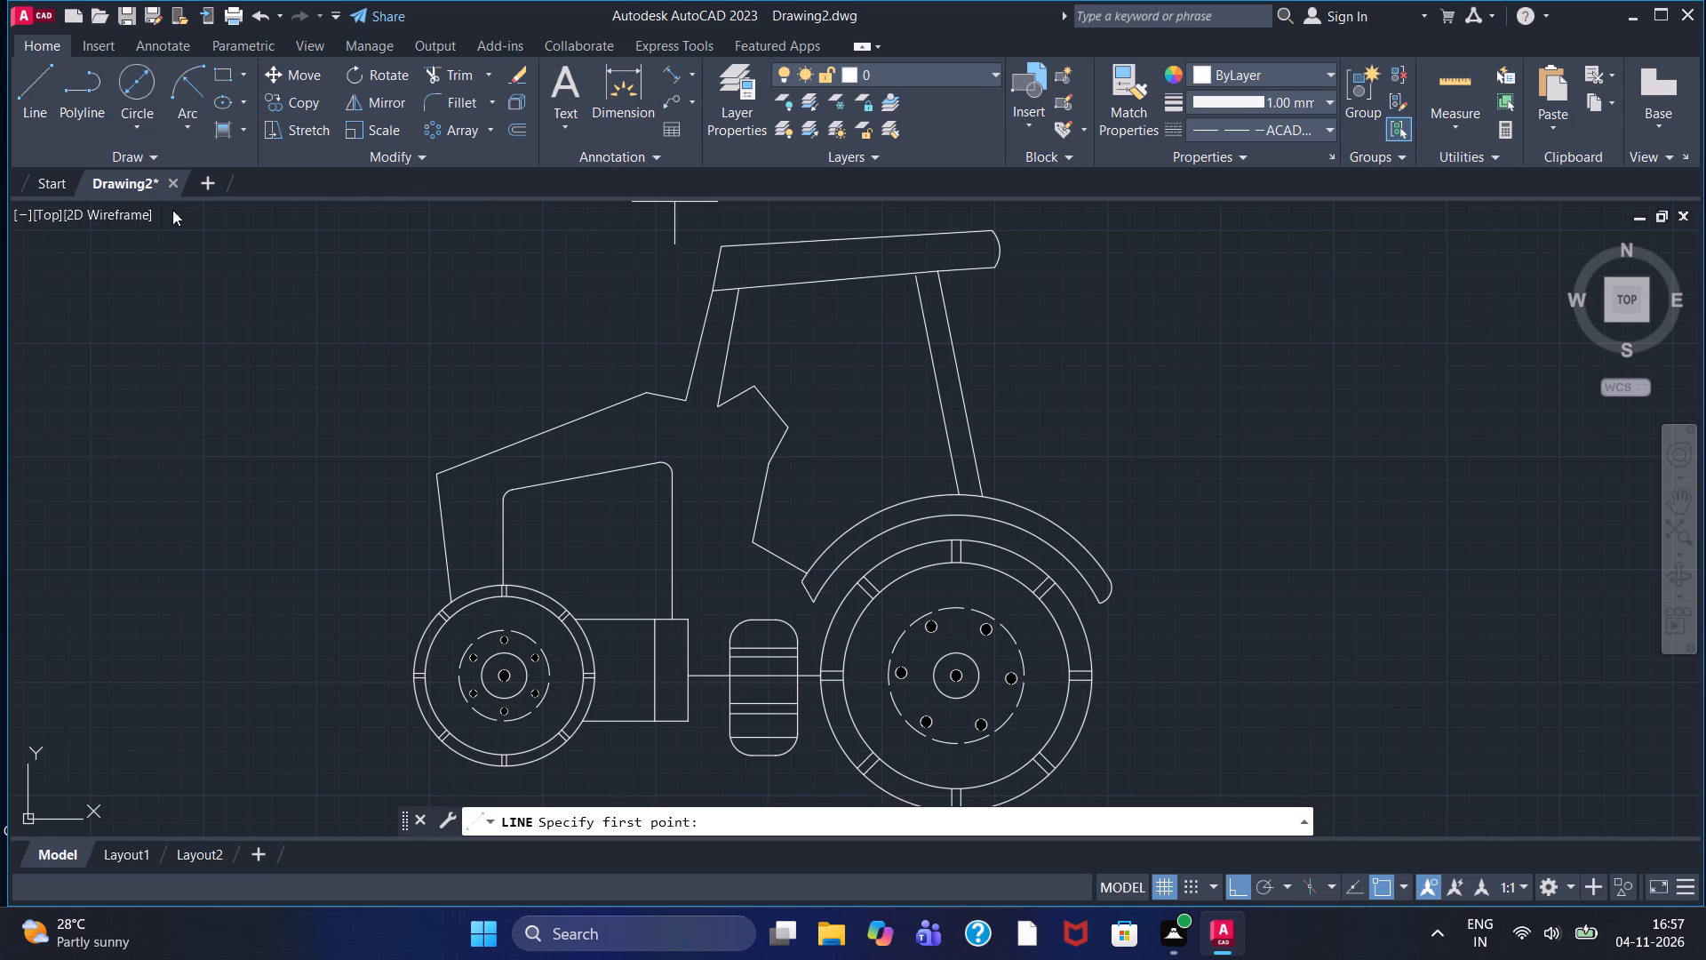
click(507, 522)
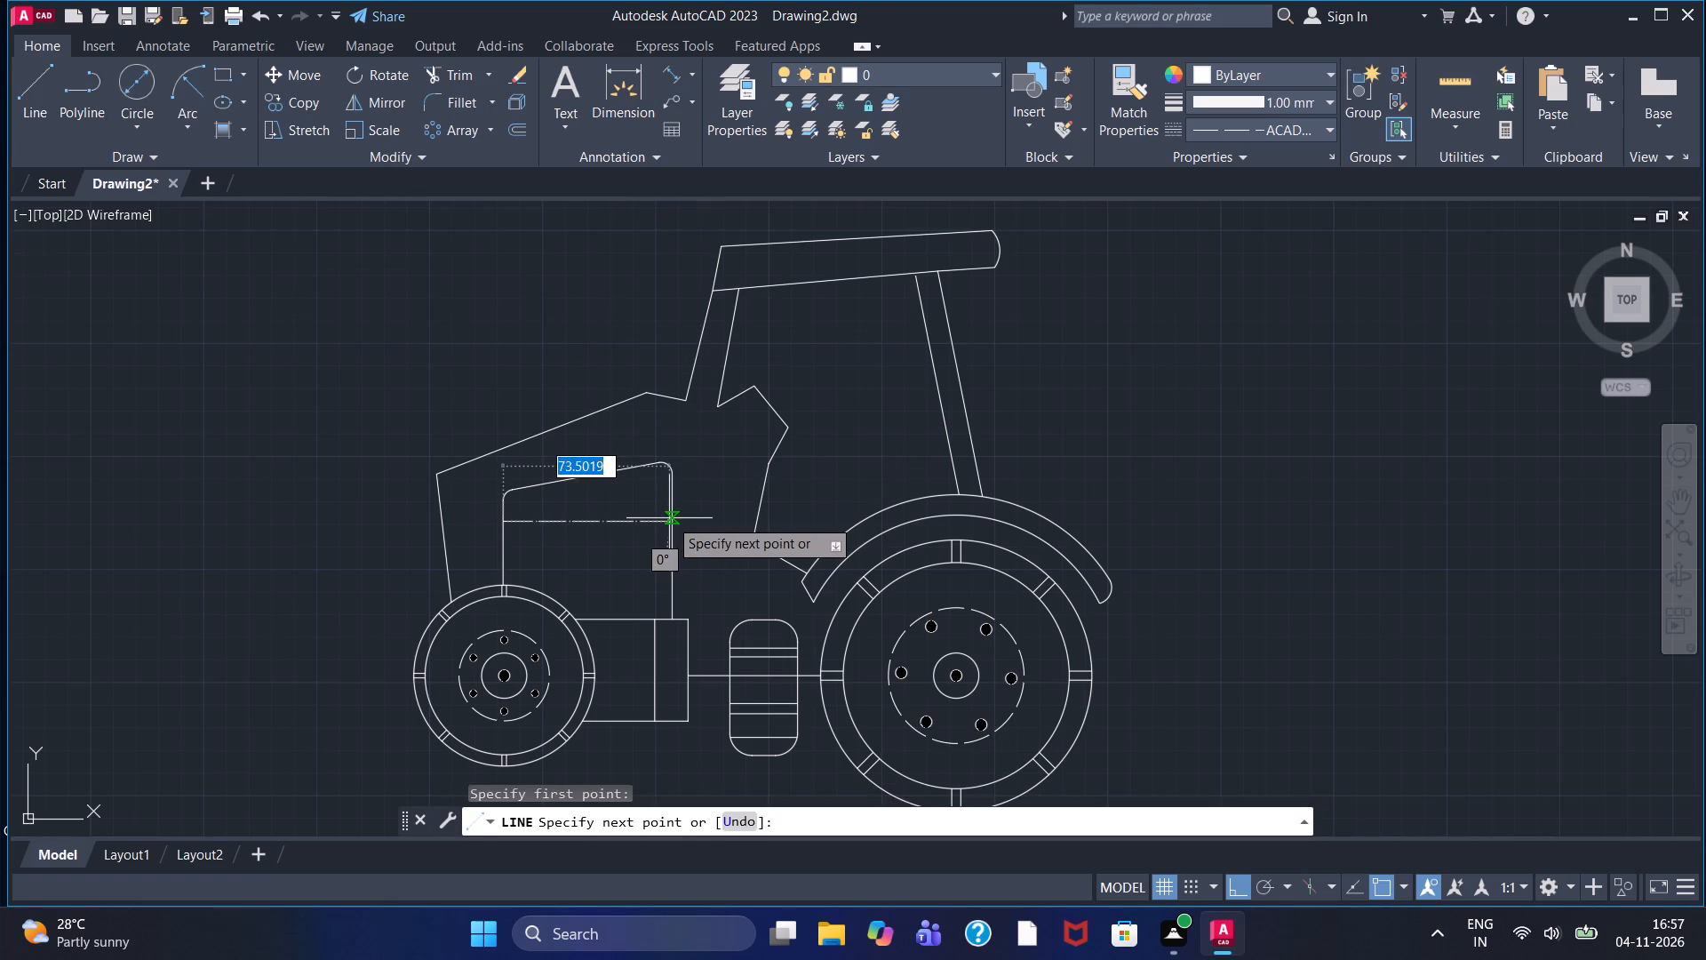
click(669, 518)
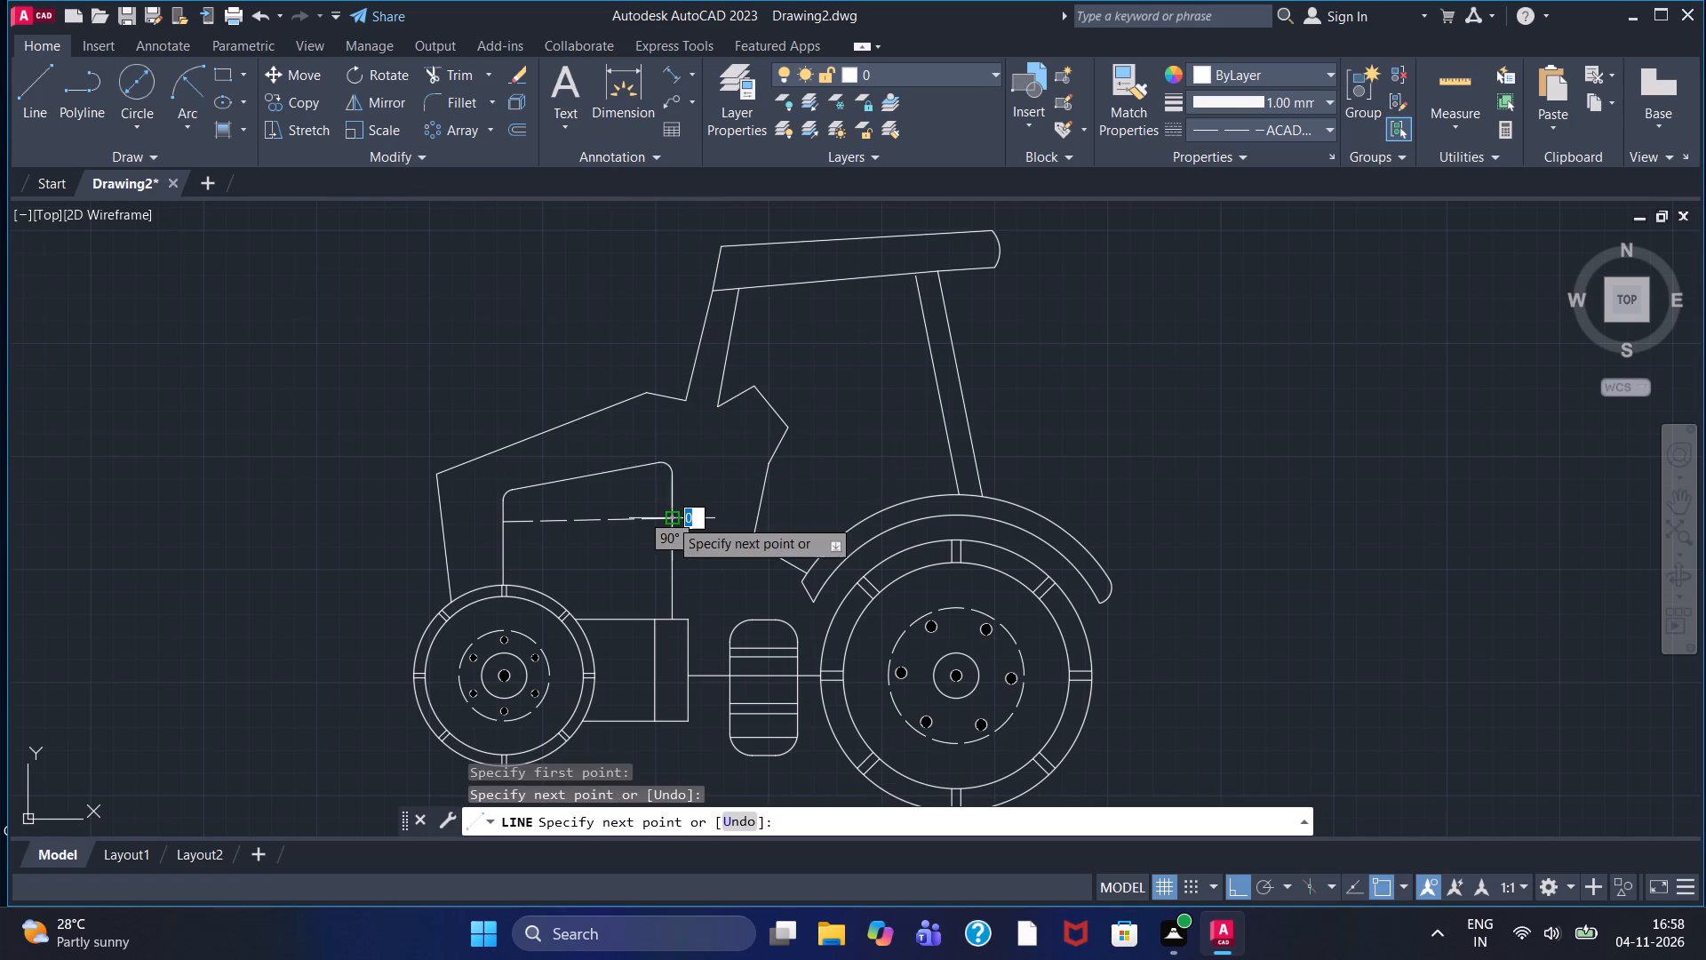
right_click(706, 487)
click(719, 501)
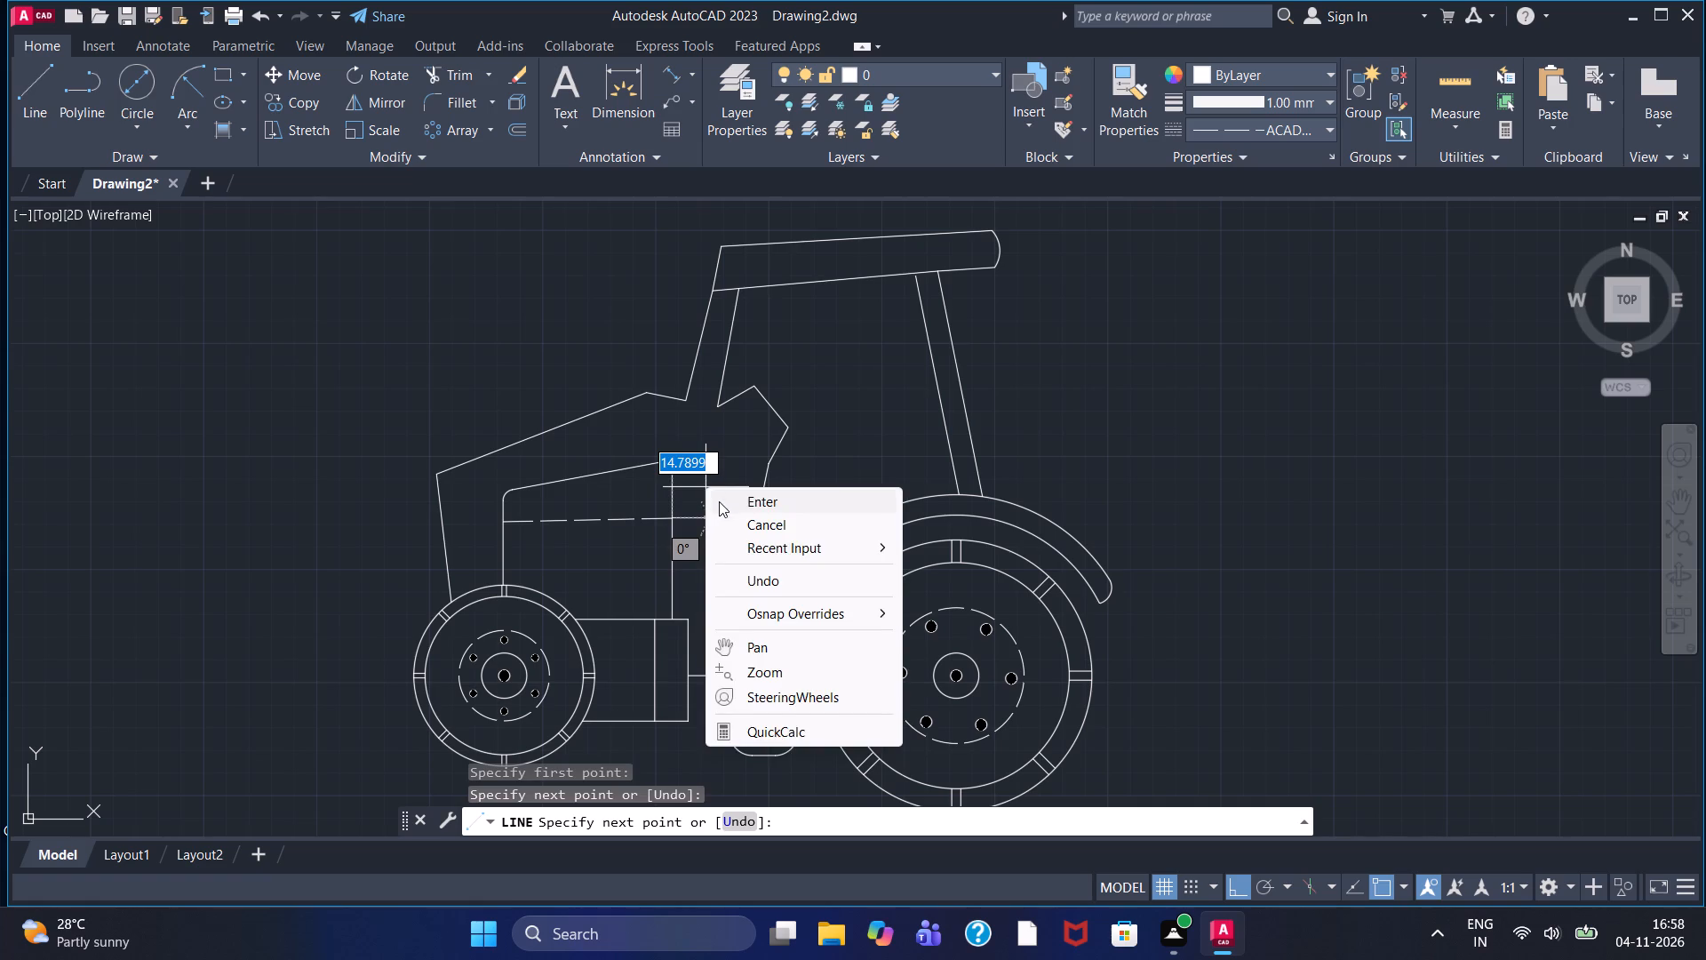
Offset the inner panel's dashed line downward in Through mode, each copy from the previous one, to add four more dashed lines.
middle_drag(697, 497, 693, 436)
scroll(679, 428, up, 1)
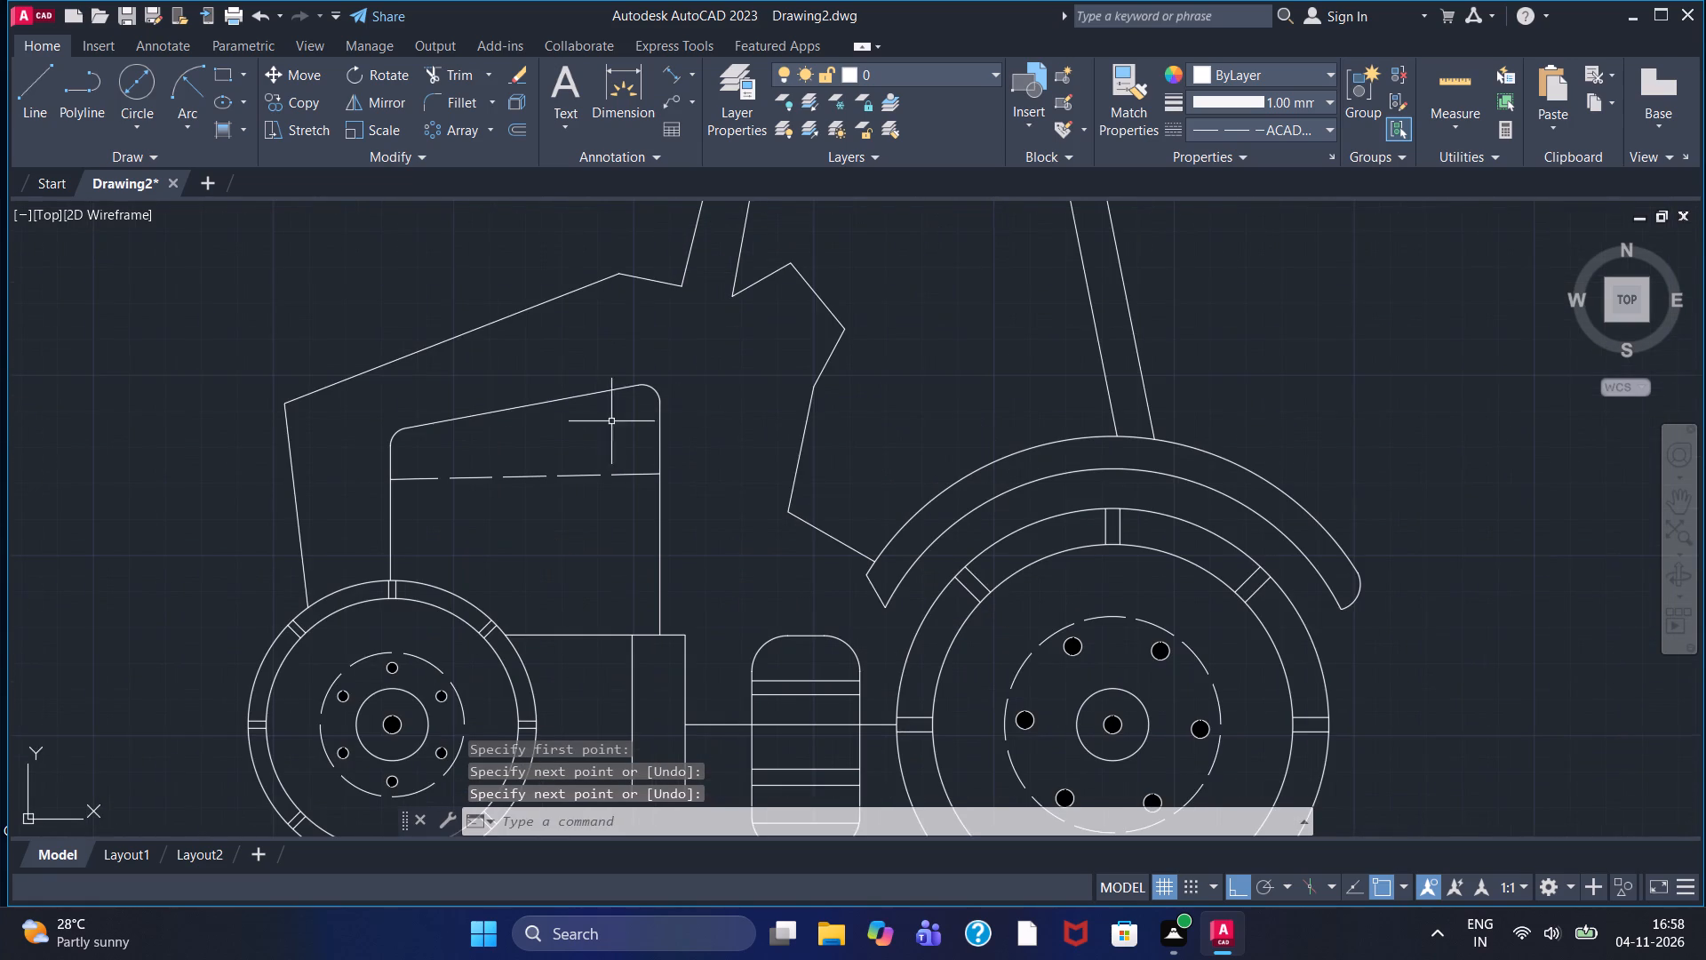
click(526, 125)
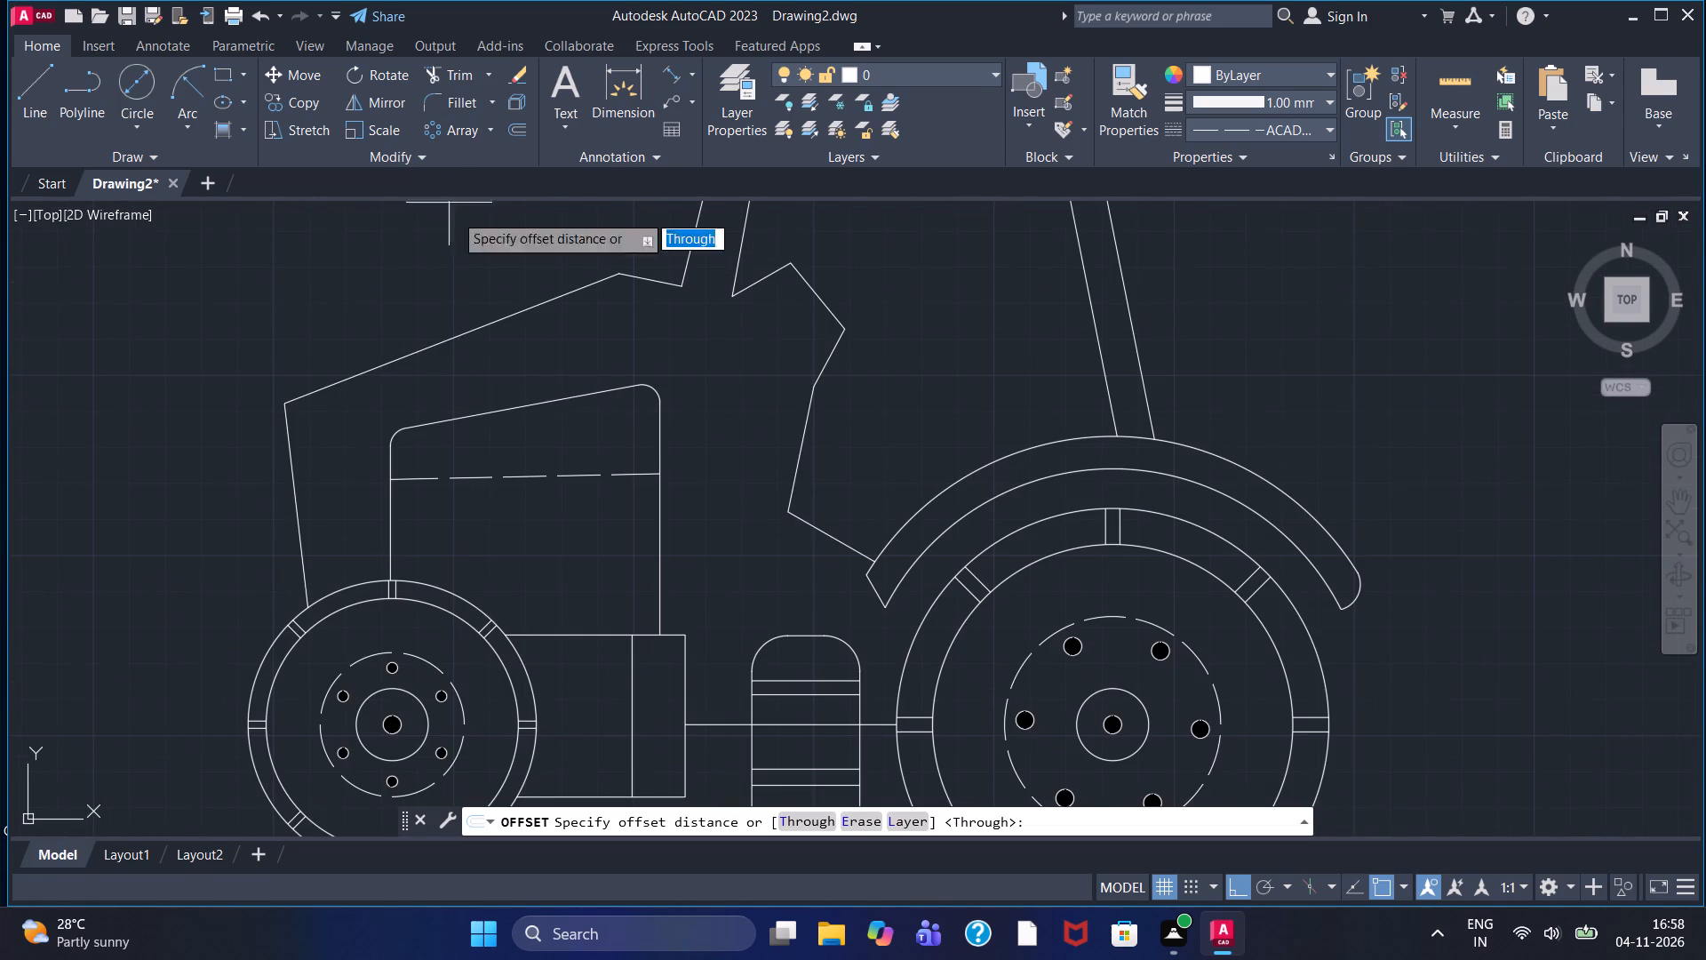
double_click(788, 820)
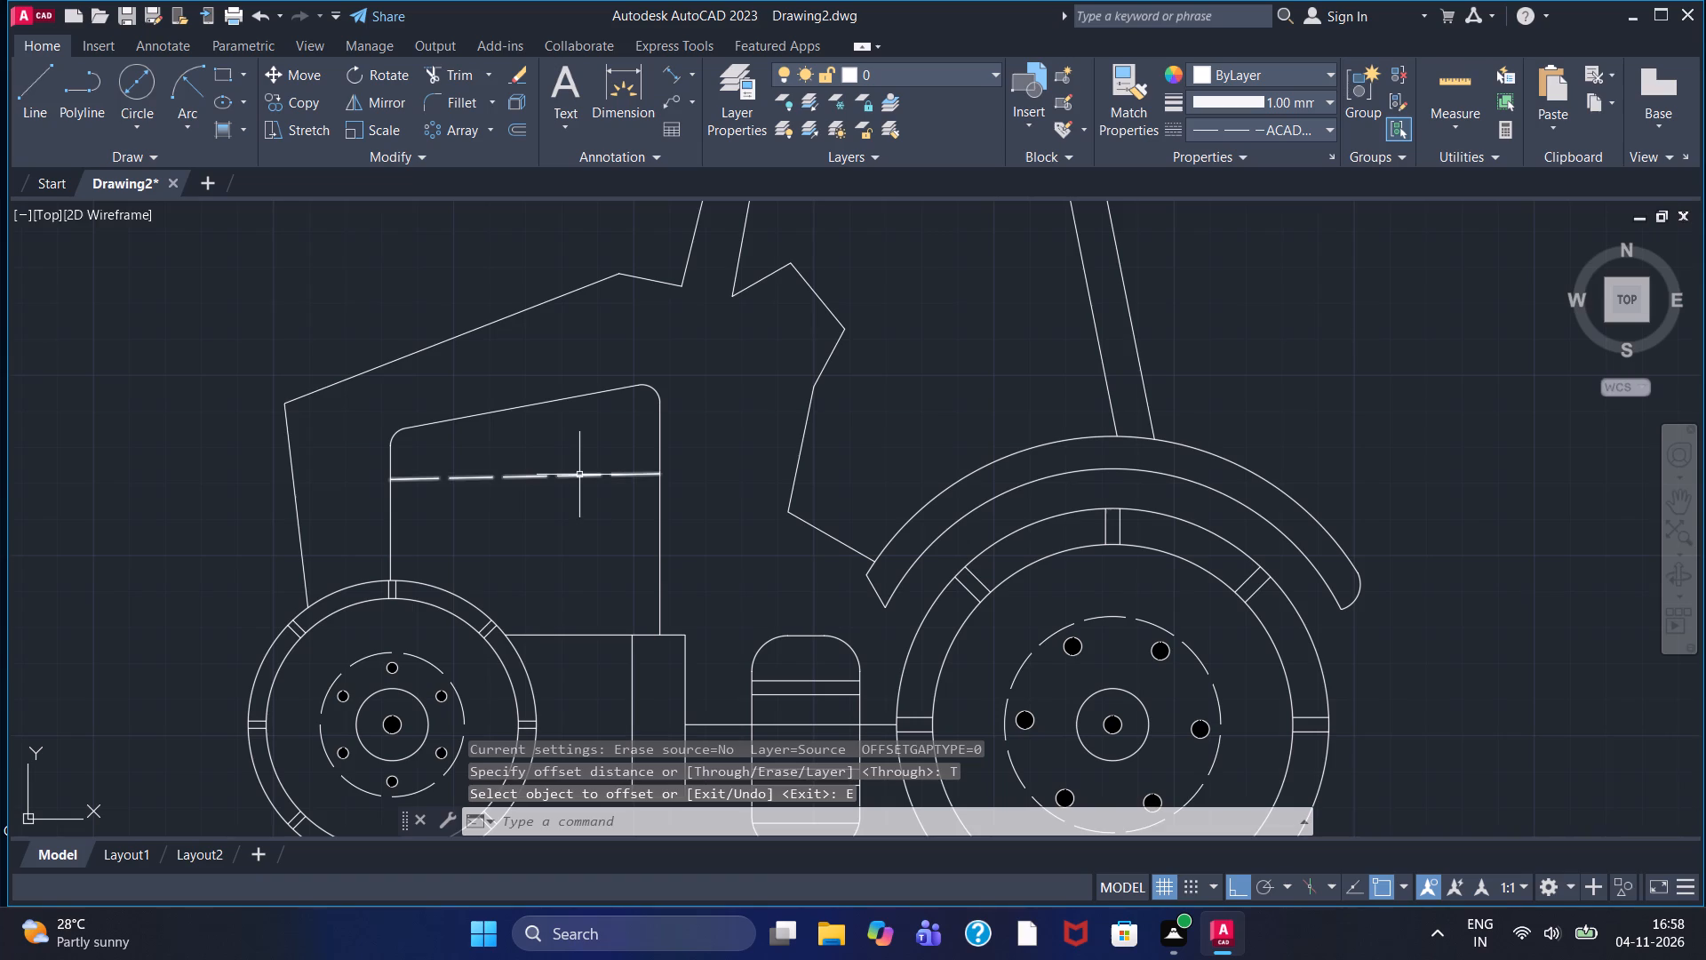
click(514, 123)
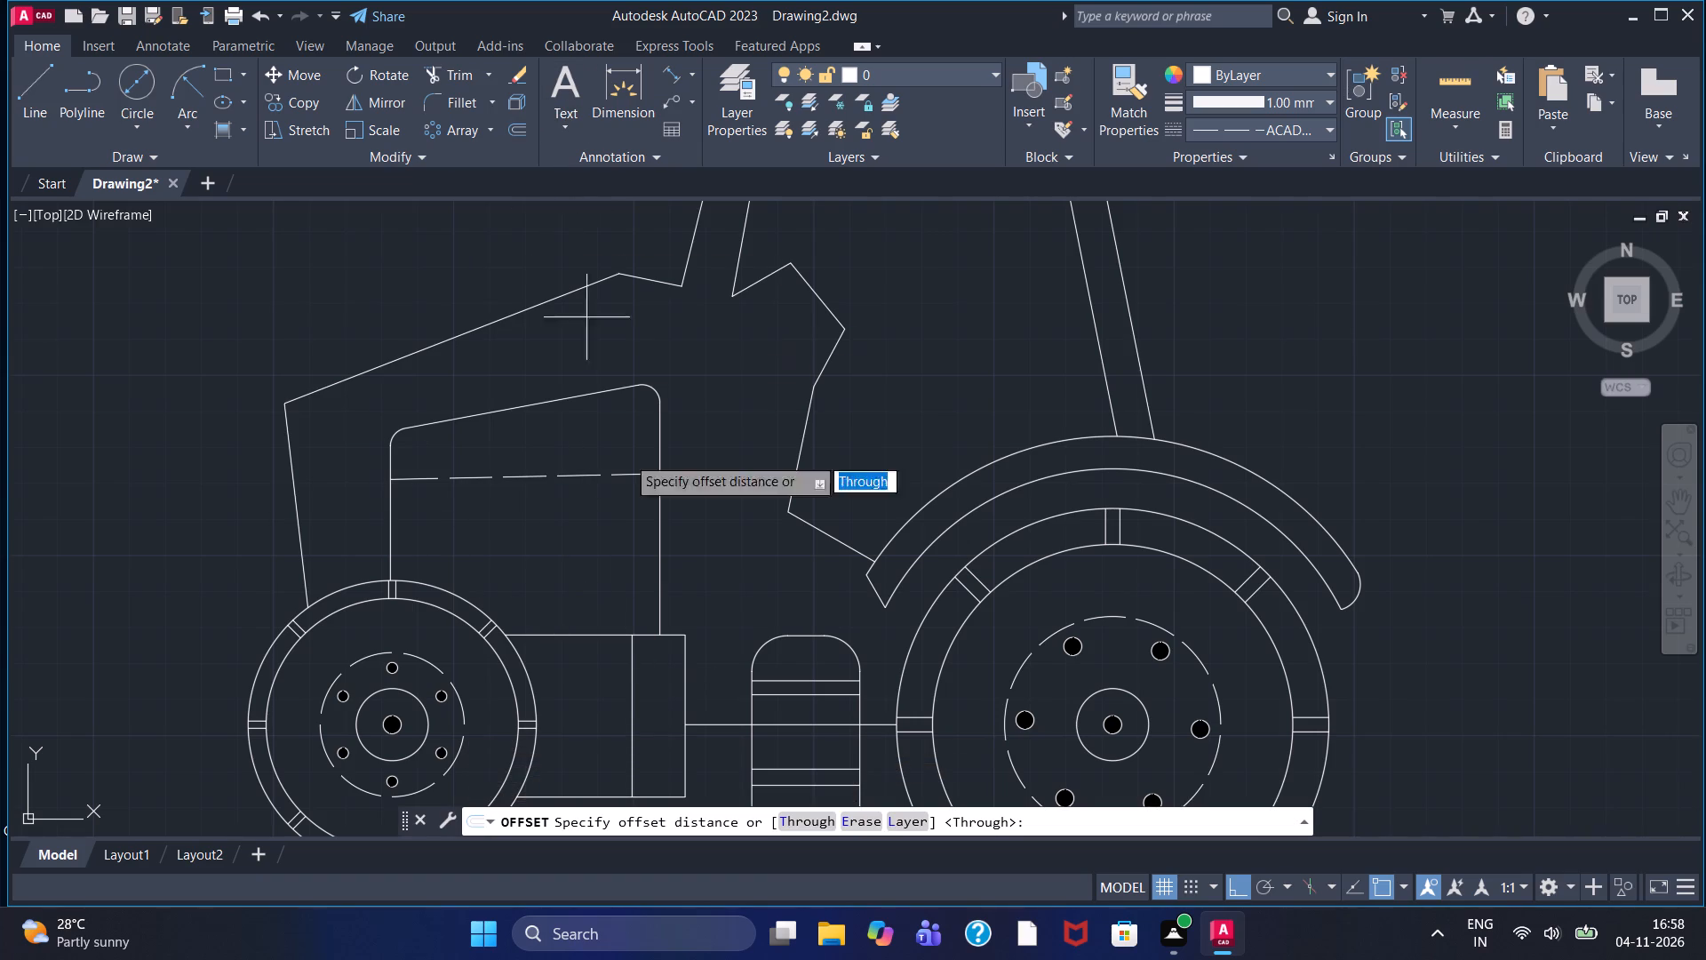
click(811, 823)
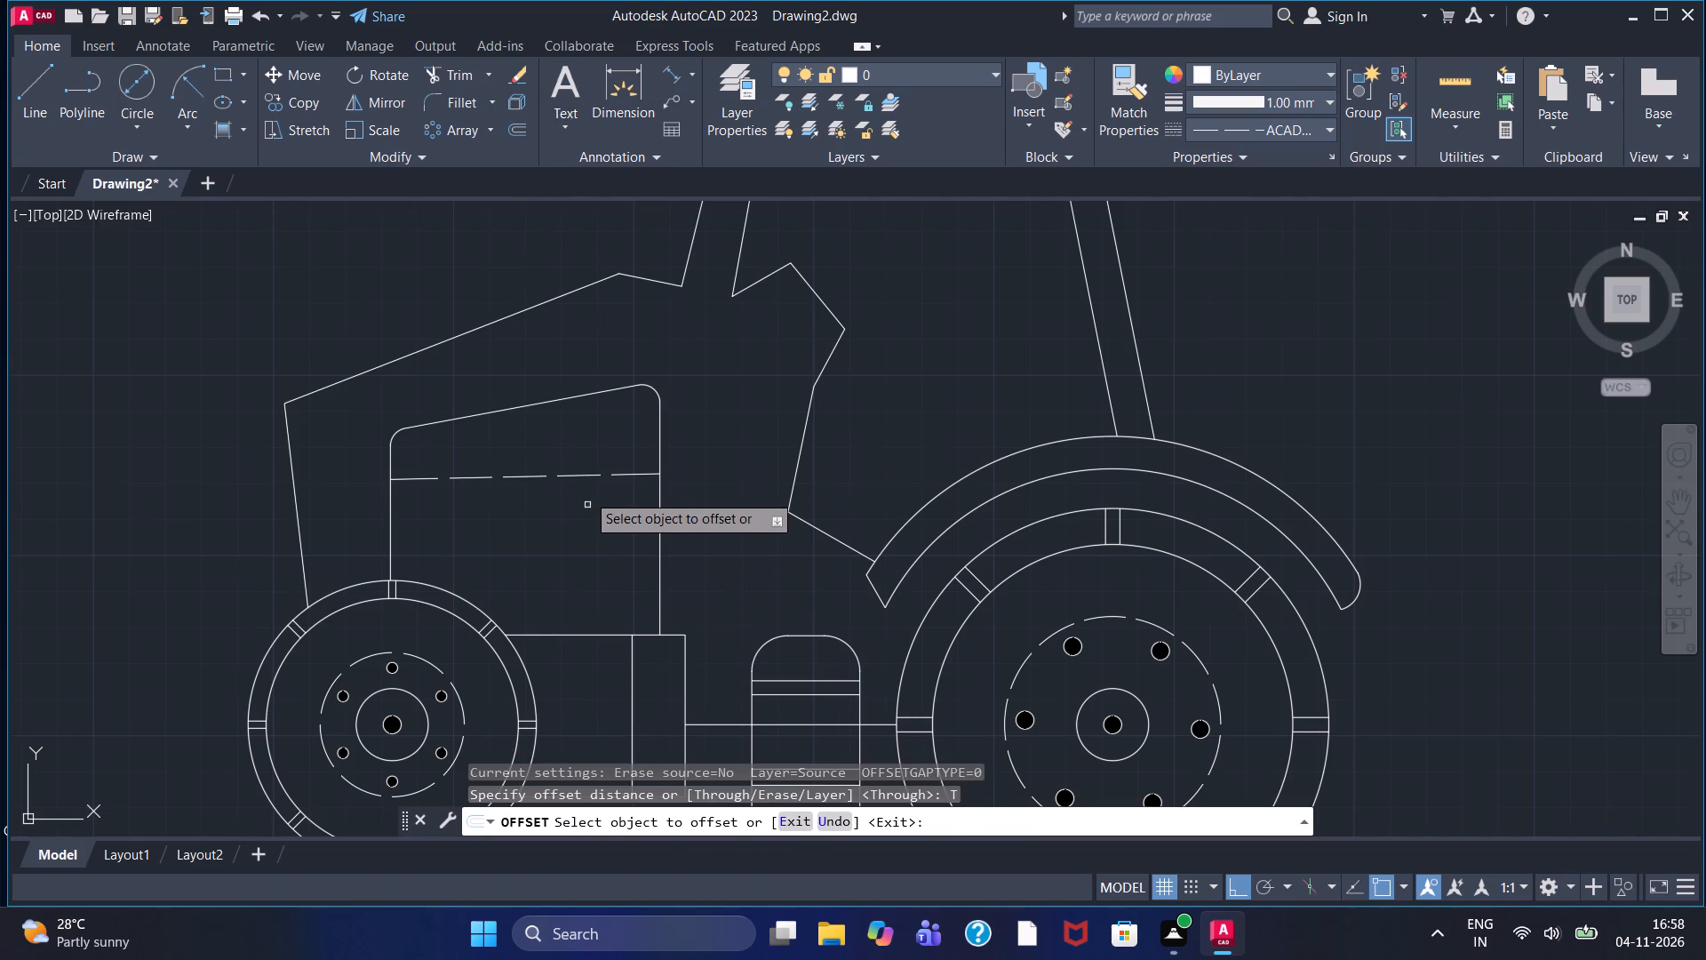
click(586, 475)
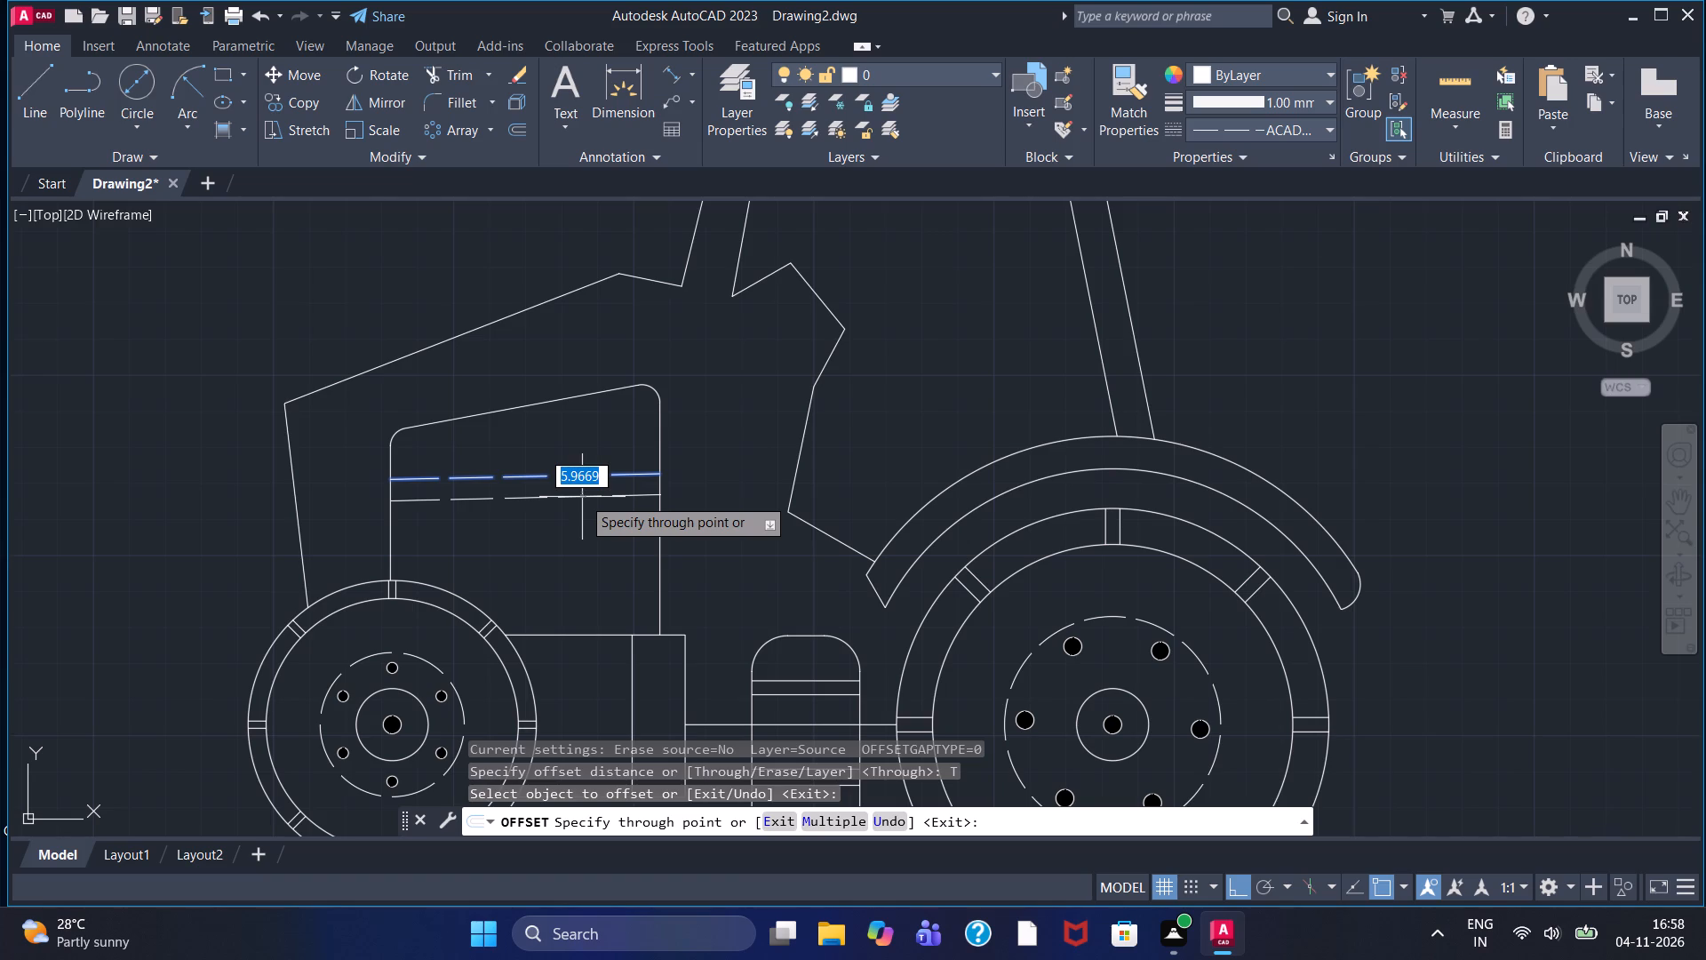
double_click(582, 503)
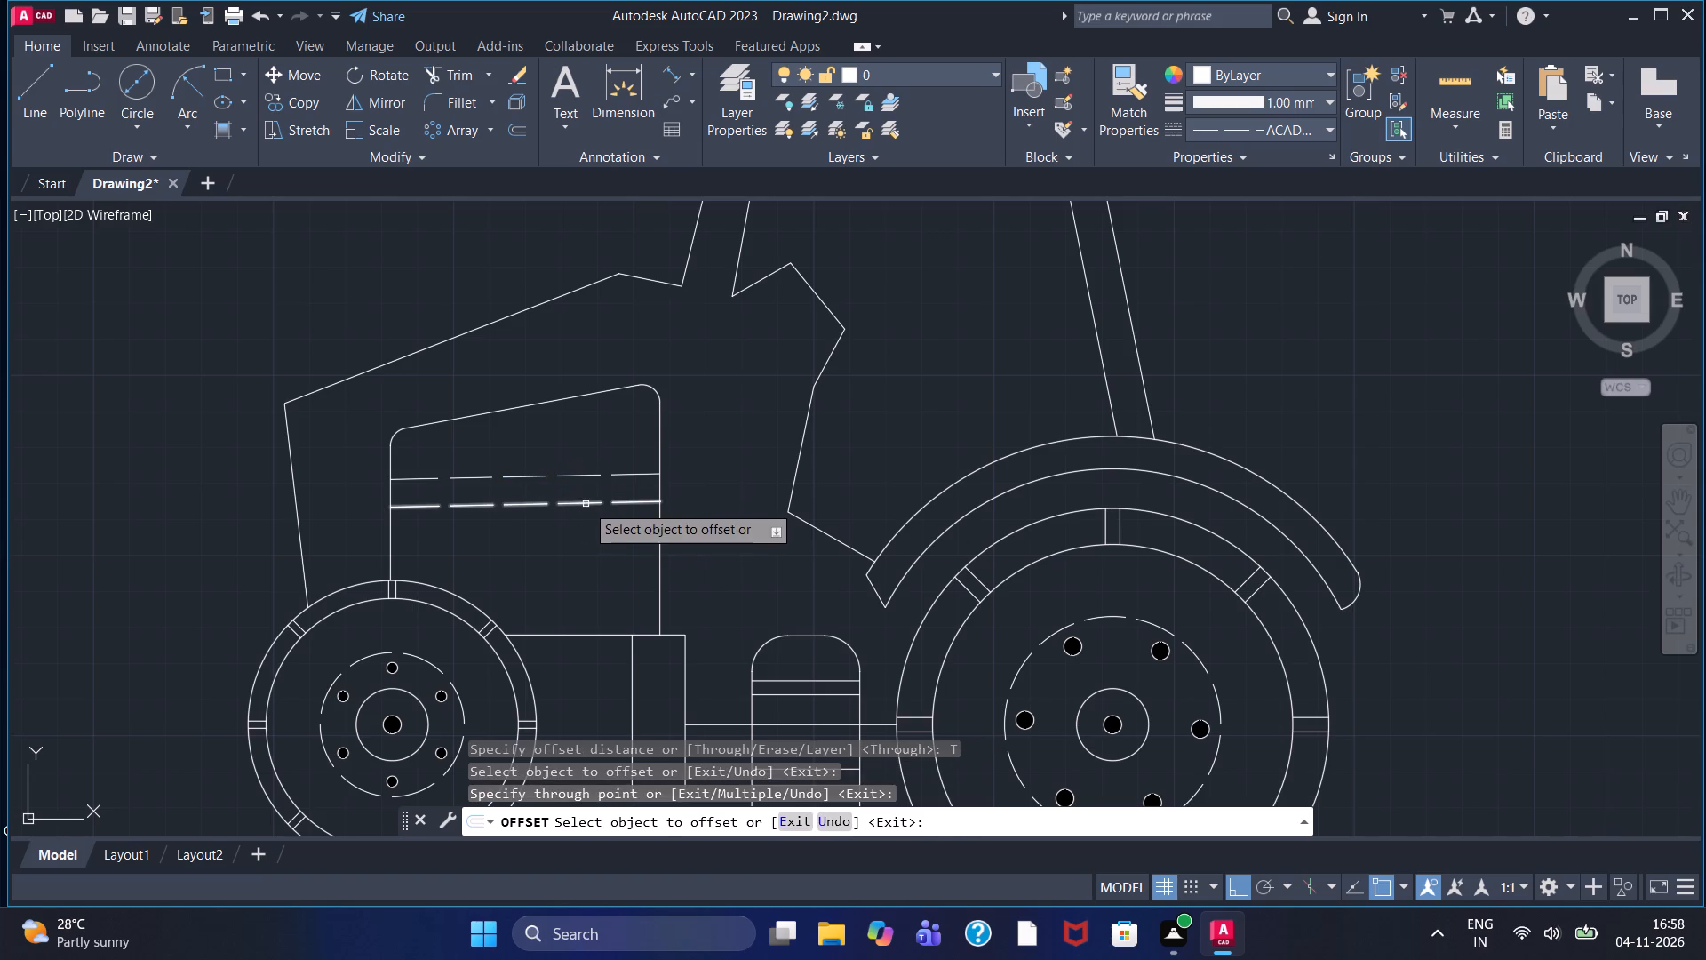
click(586, 504)
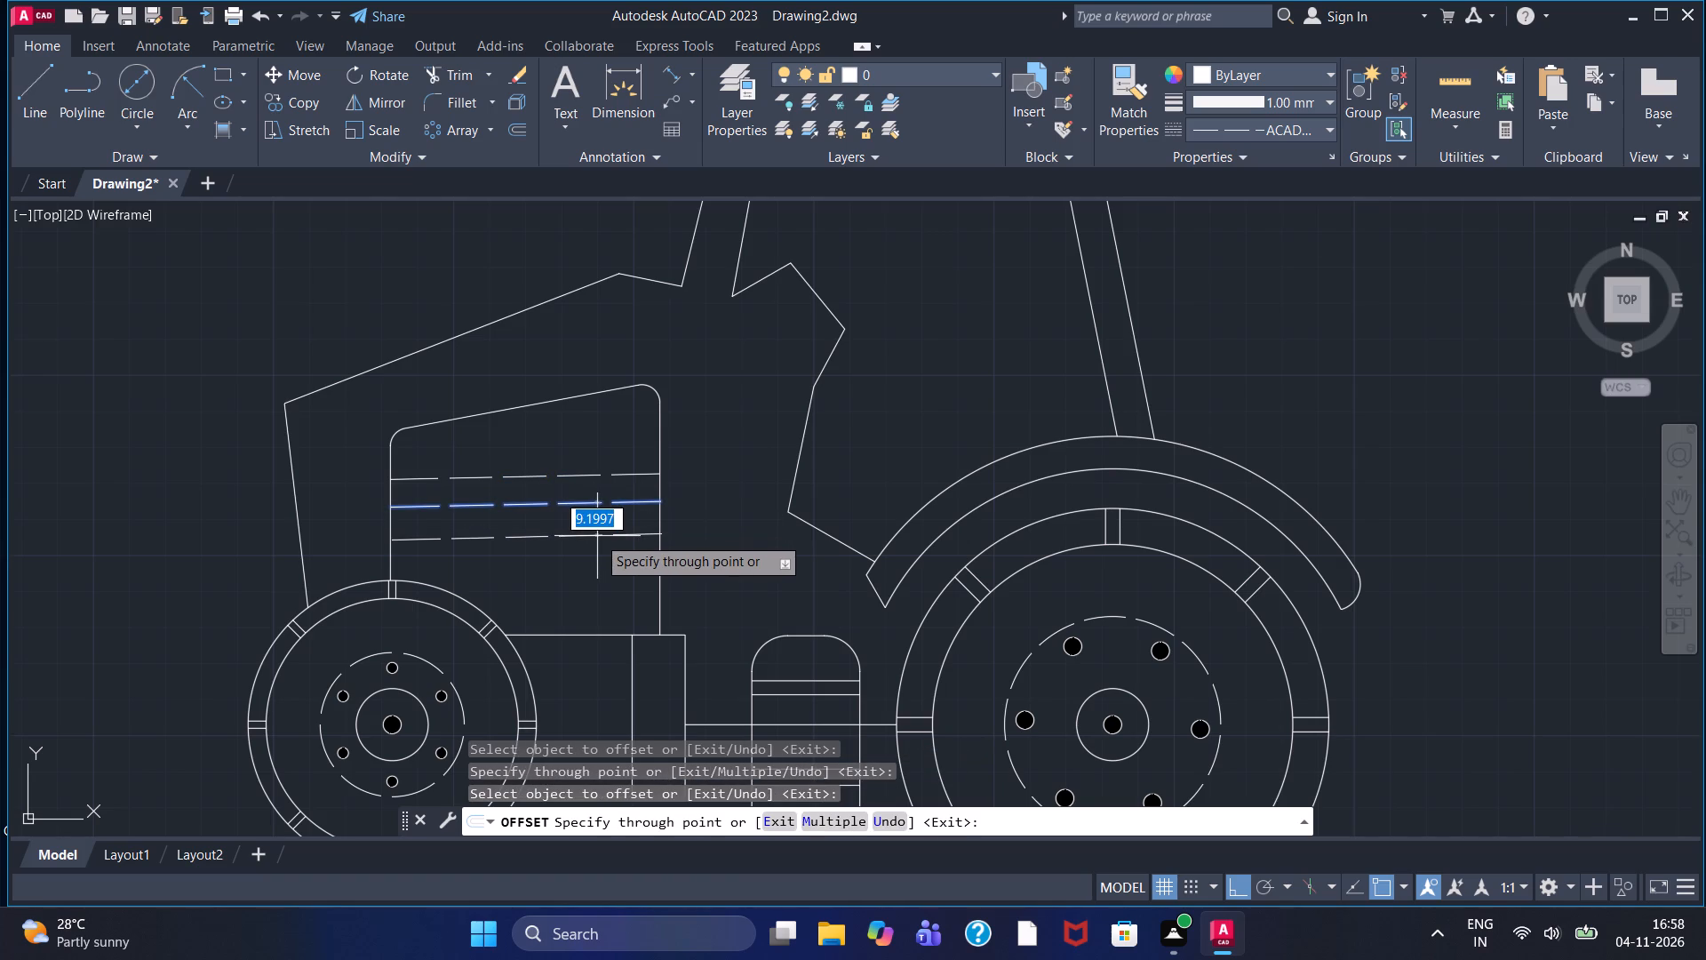
click(598, 537)
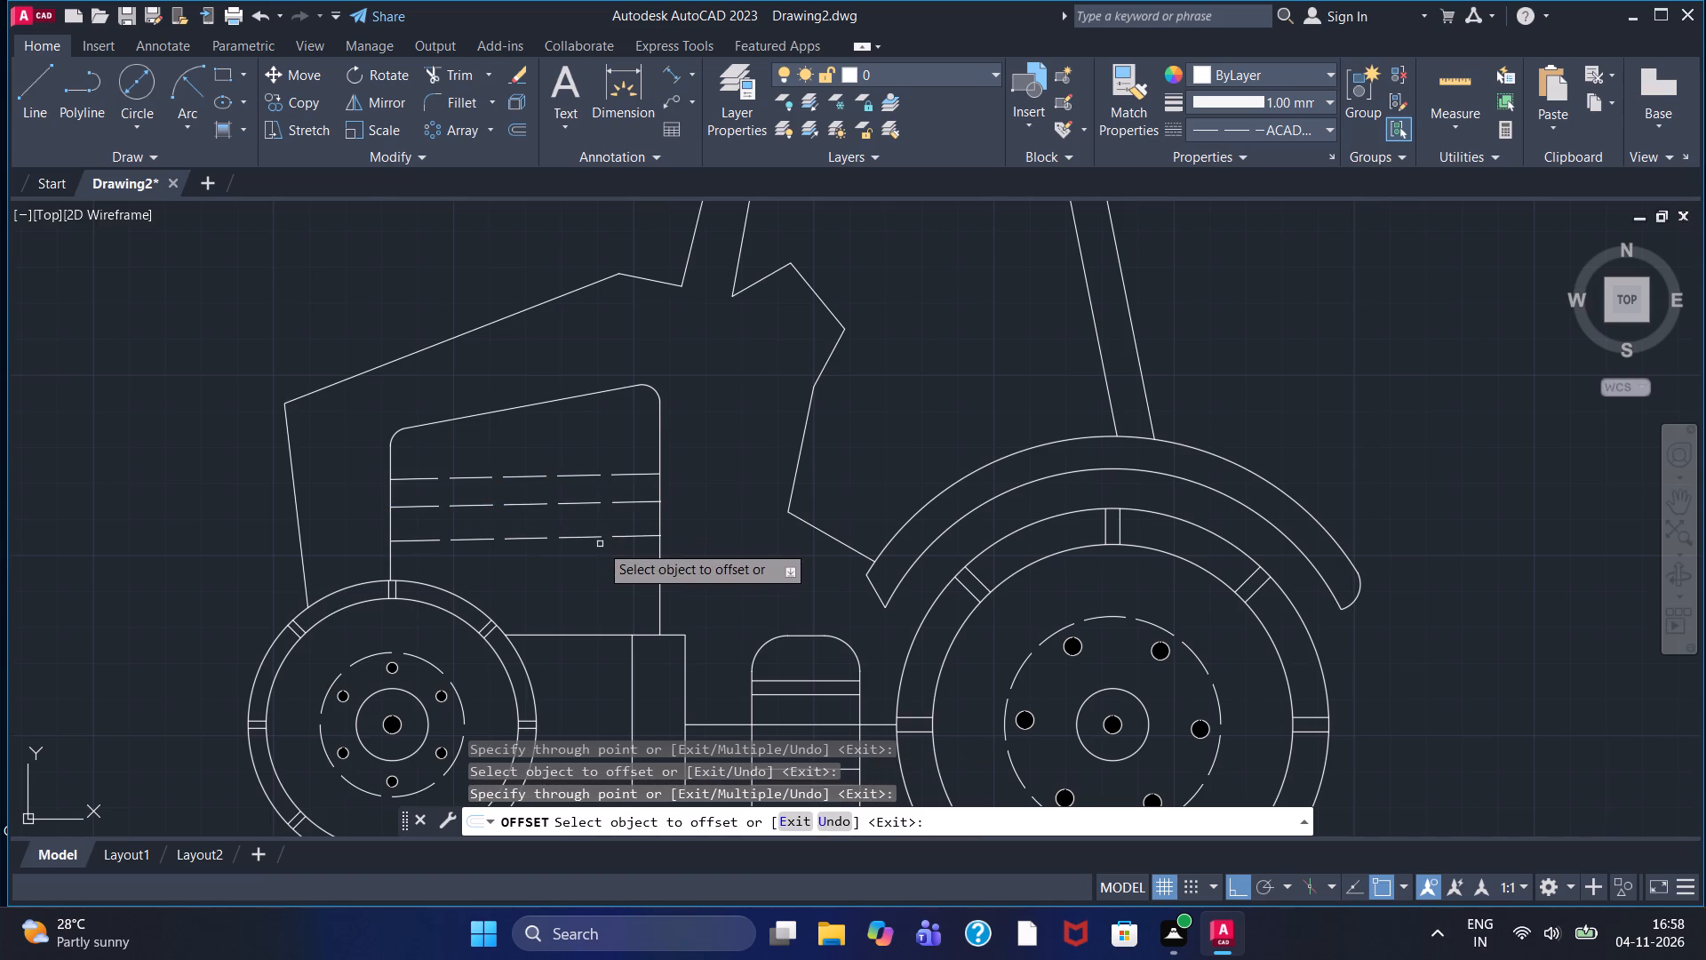
double_click(600, 534)
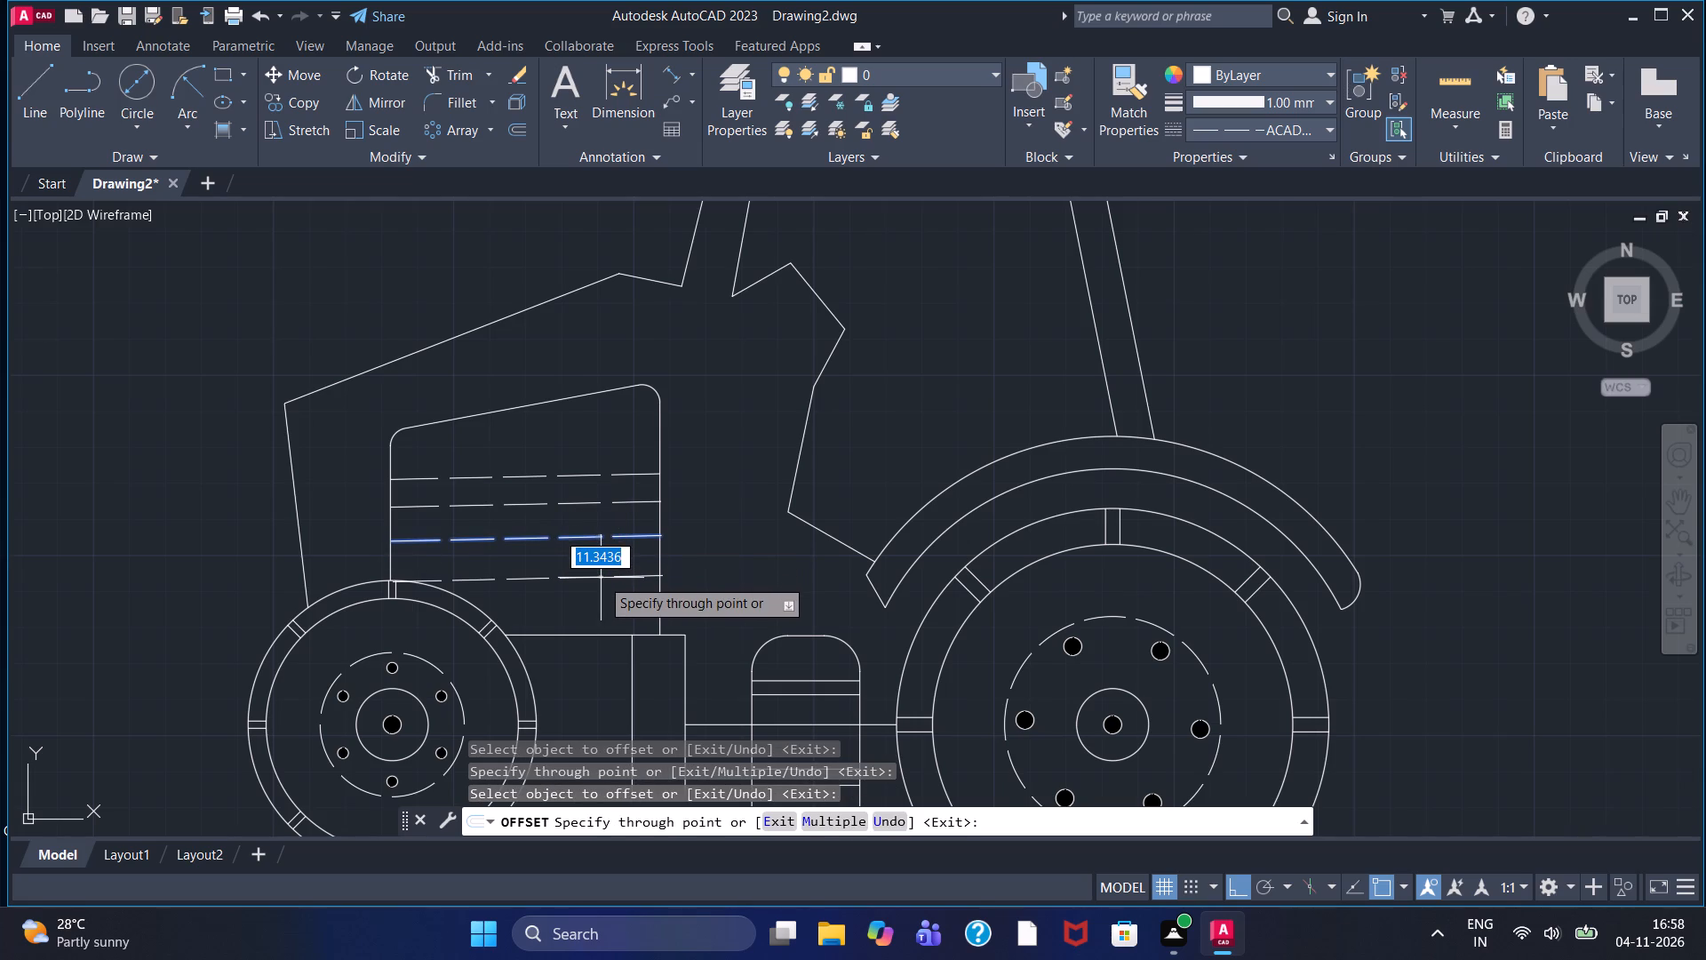
double_click(601, 578)
double_click(598, 580)
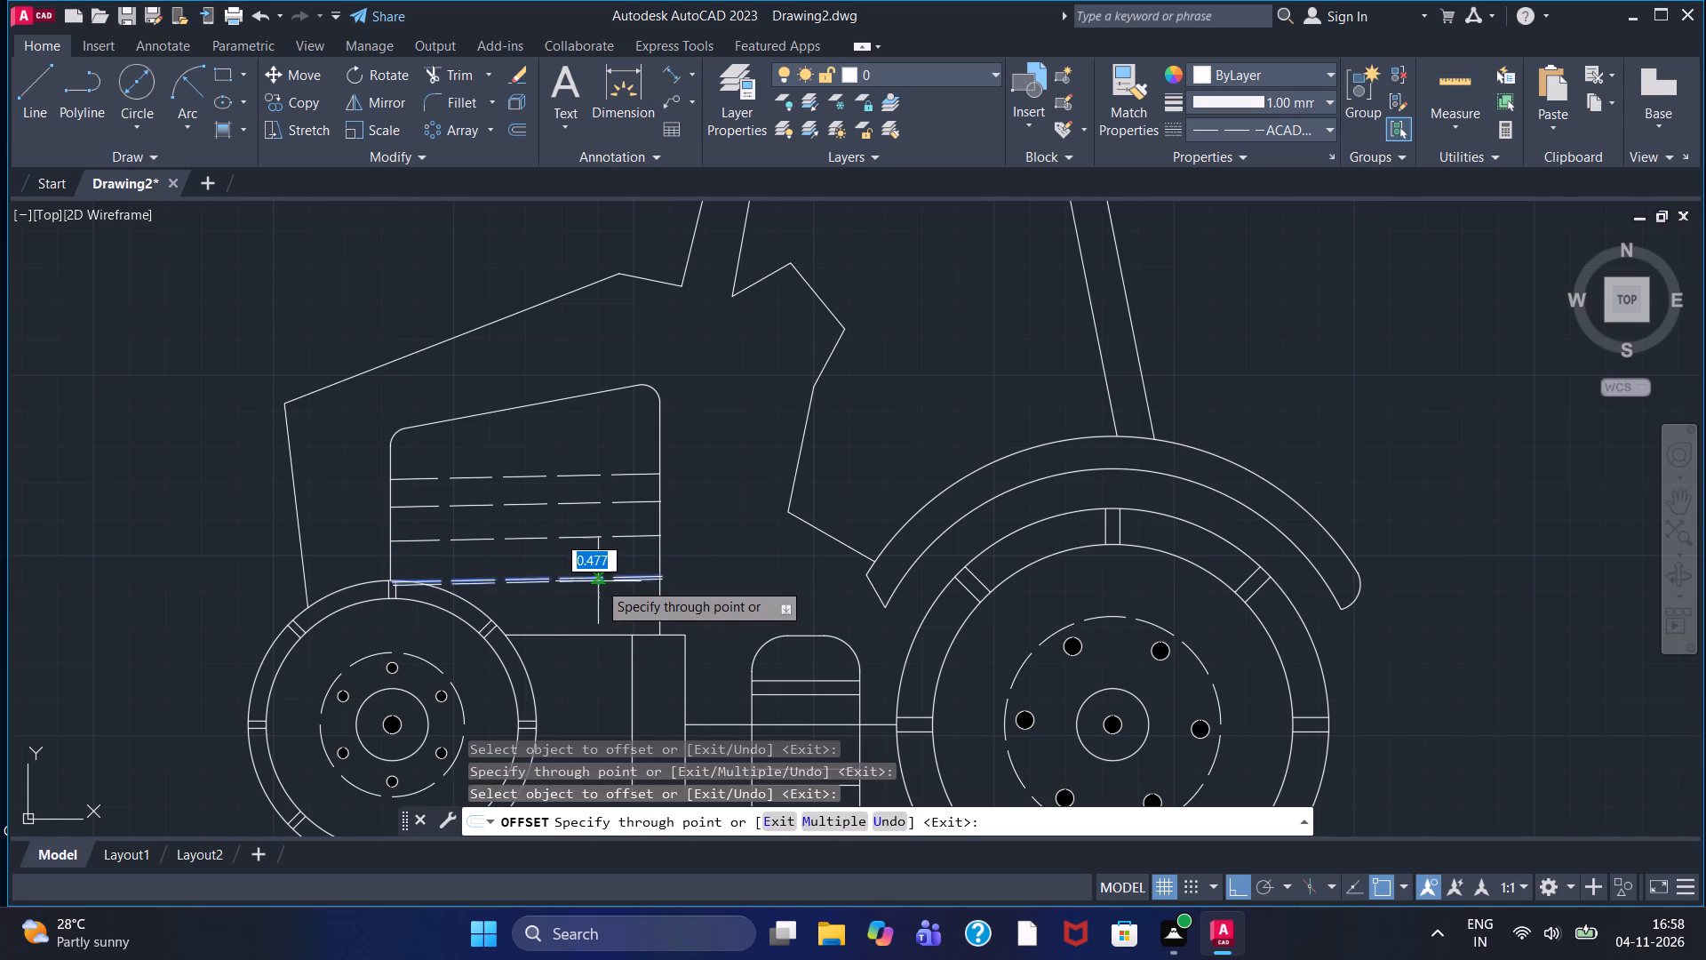
double_click(602, 618)
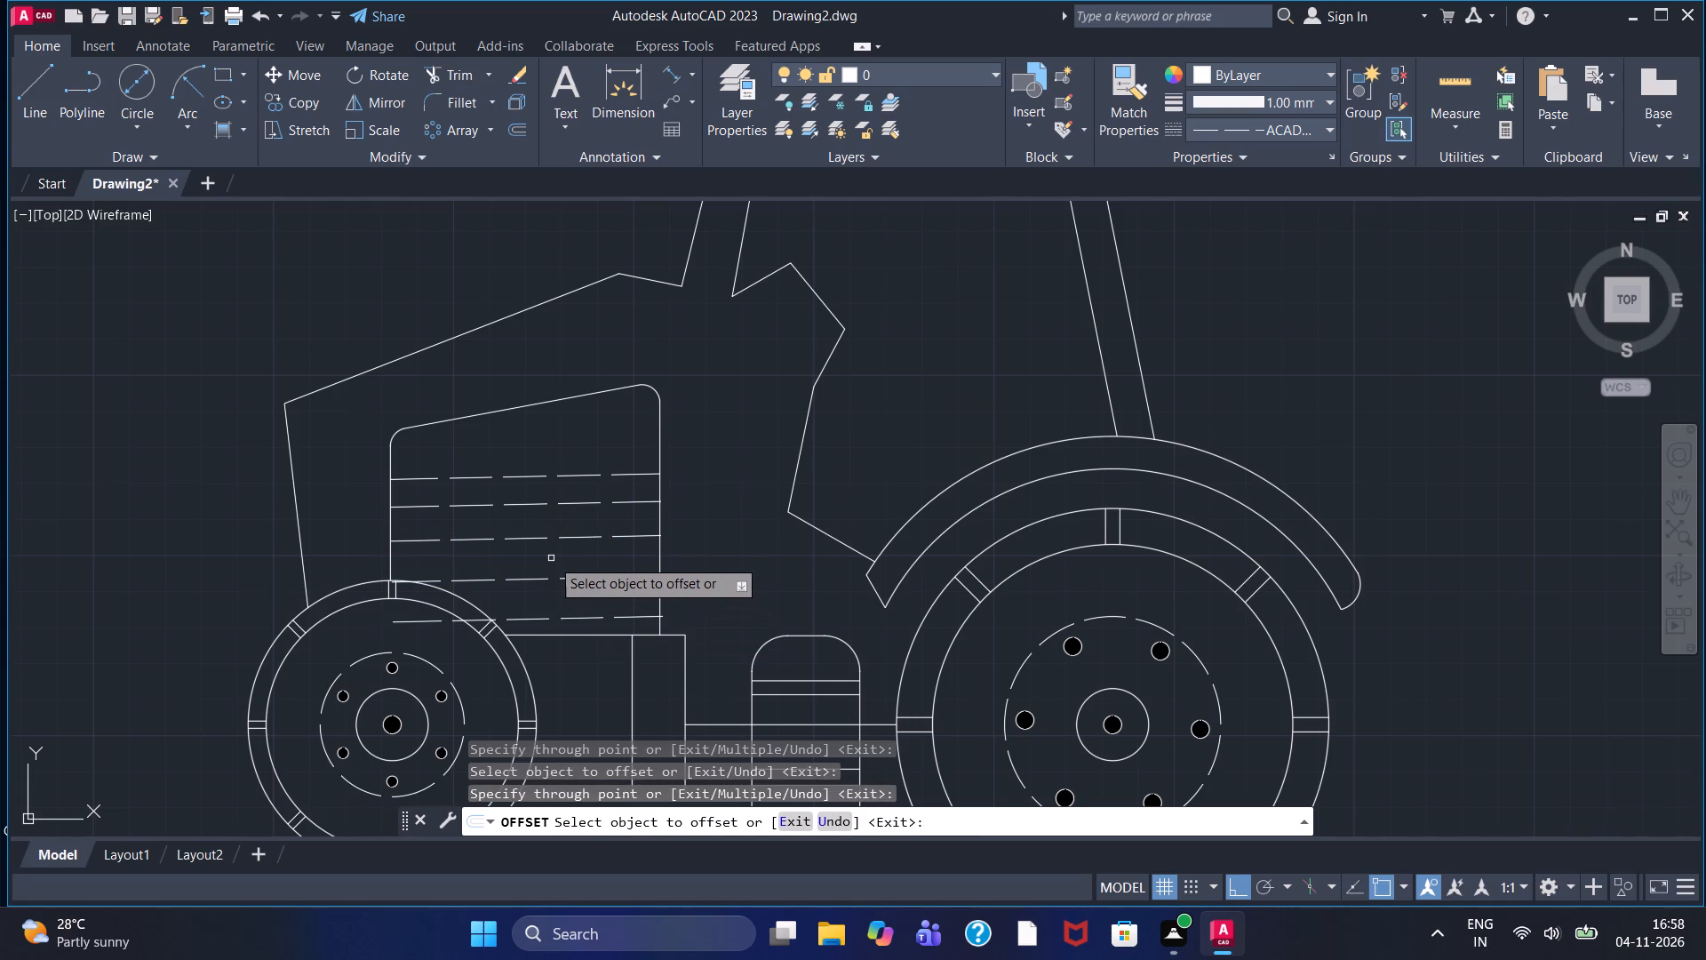
key(Escape)
Trim the two lowest dashed lines where they run inside the small wheel's outer circle and remove the leftover stub.
scroll(538, 571, up, 2)
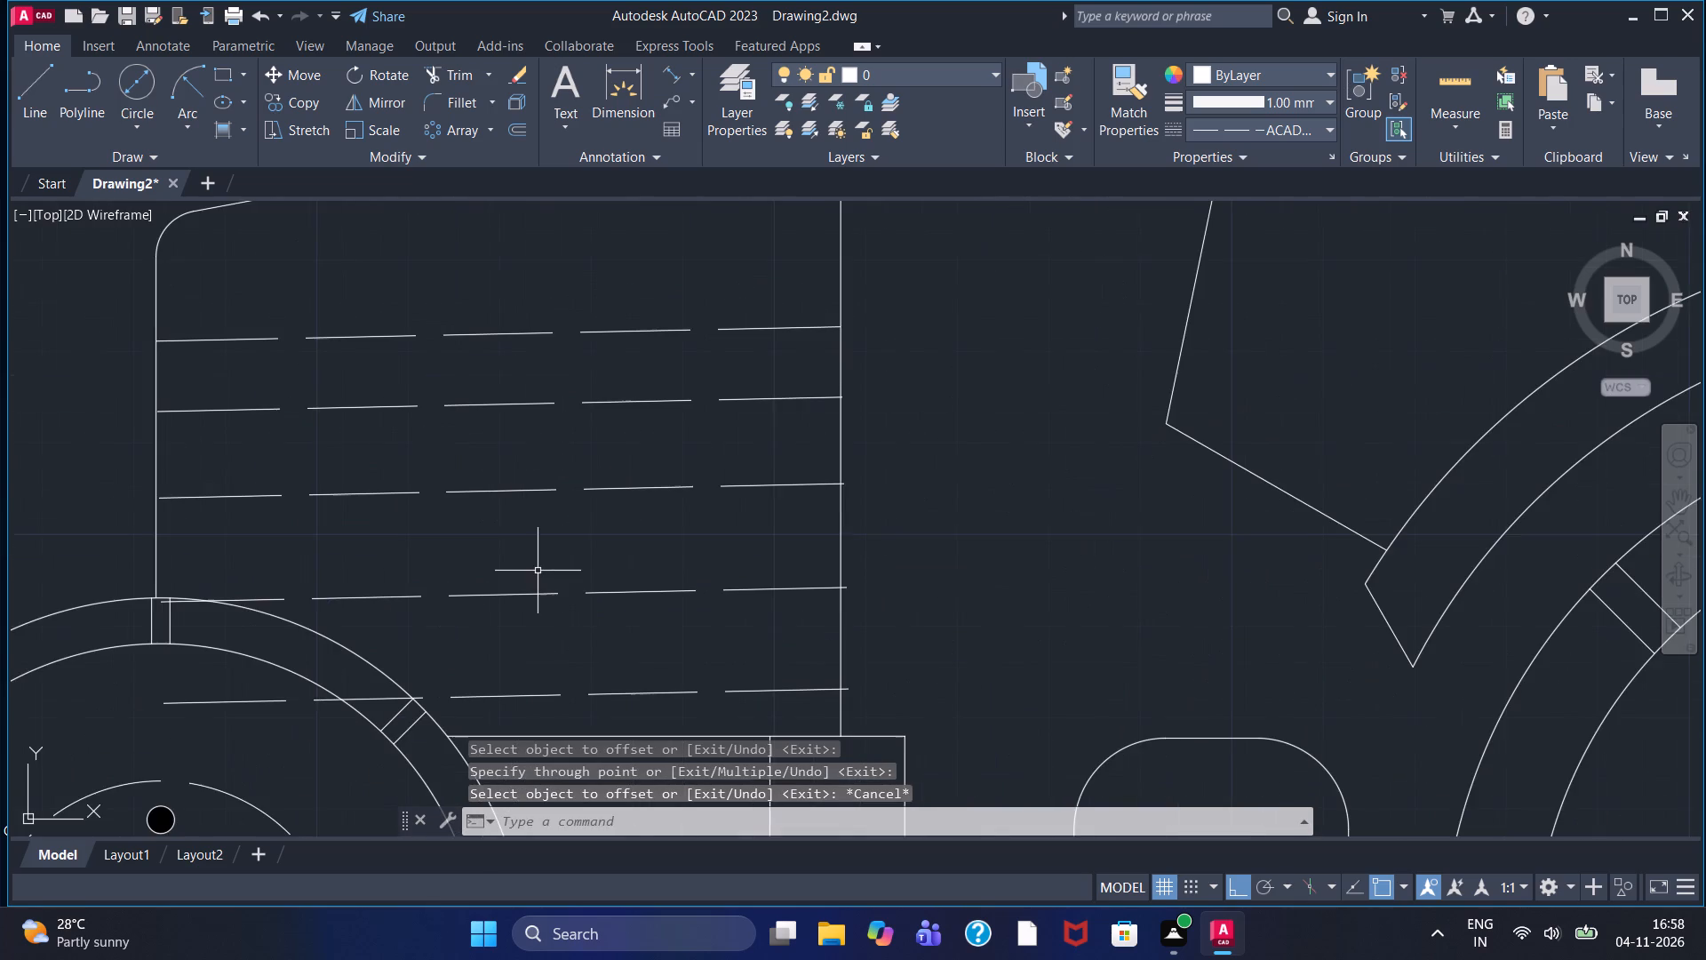
middle_drag(534, 584, 566, 476)
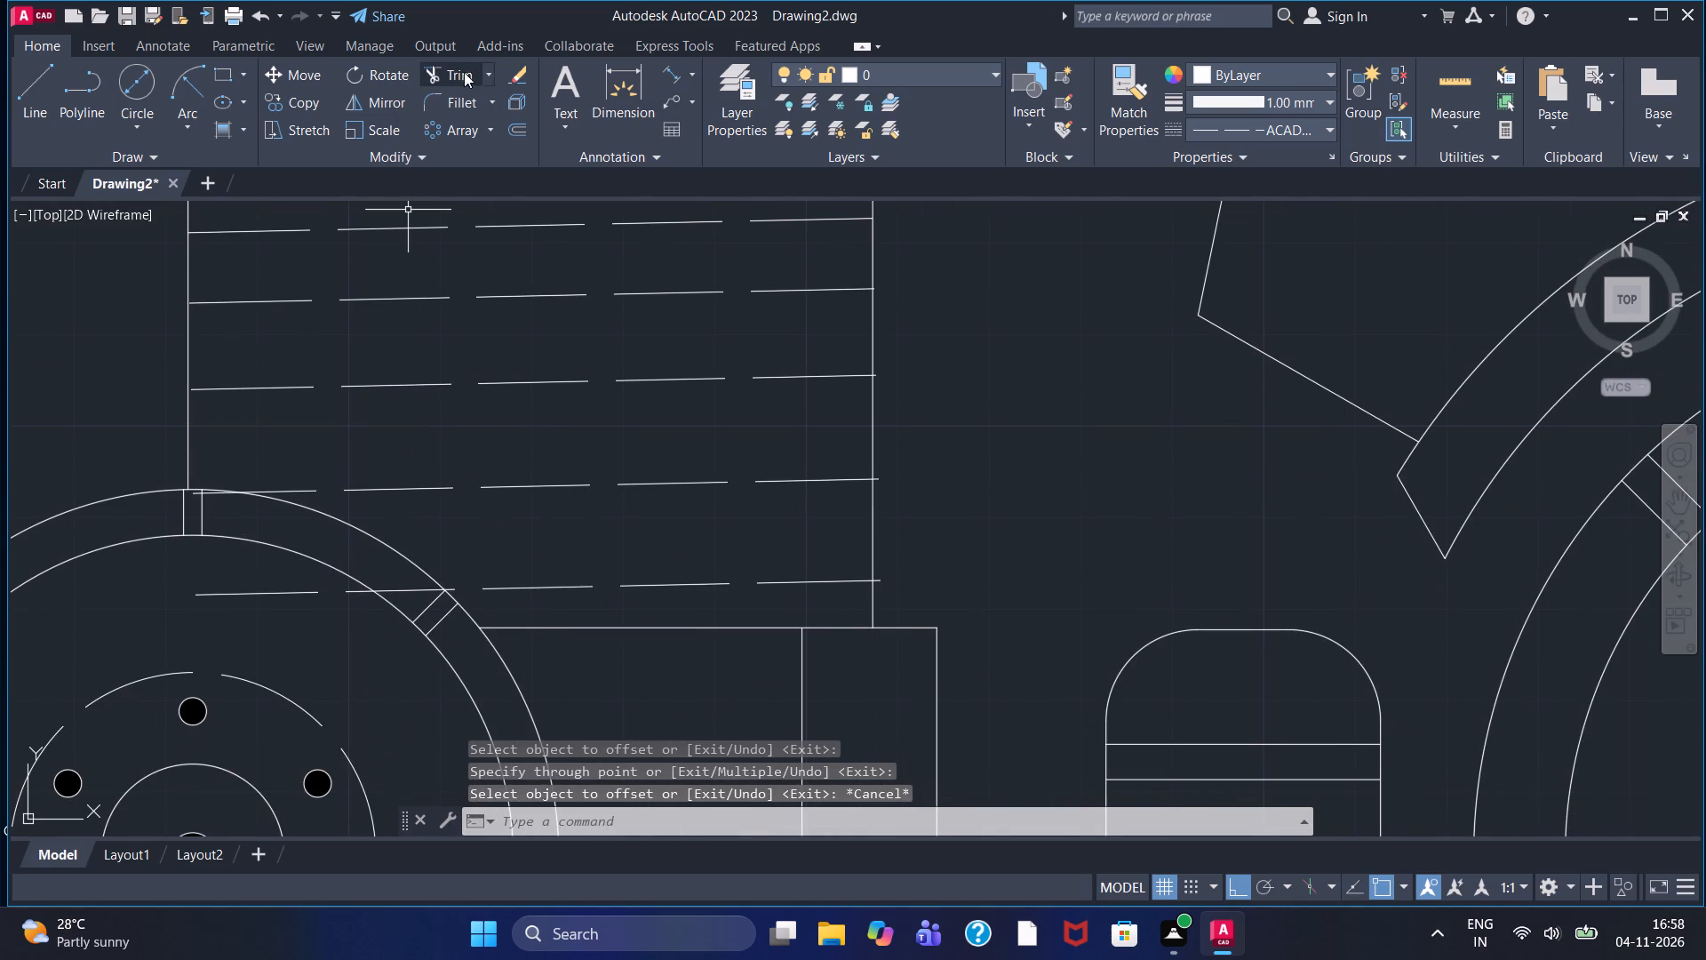
click(456, 73)
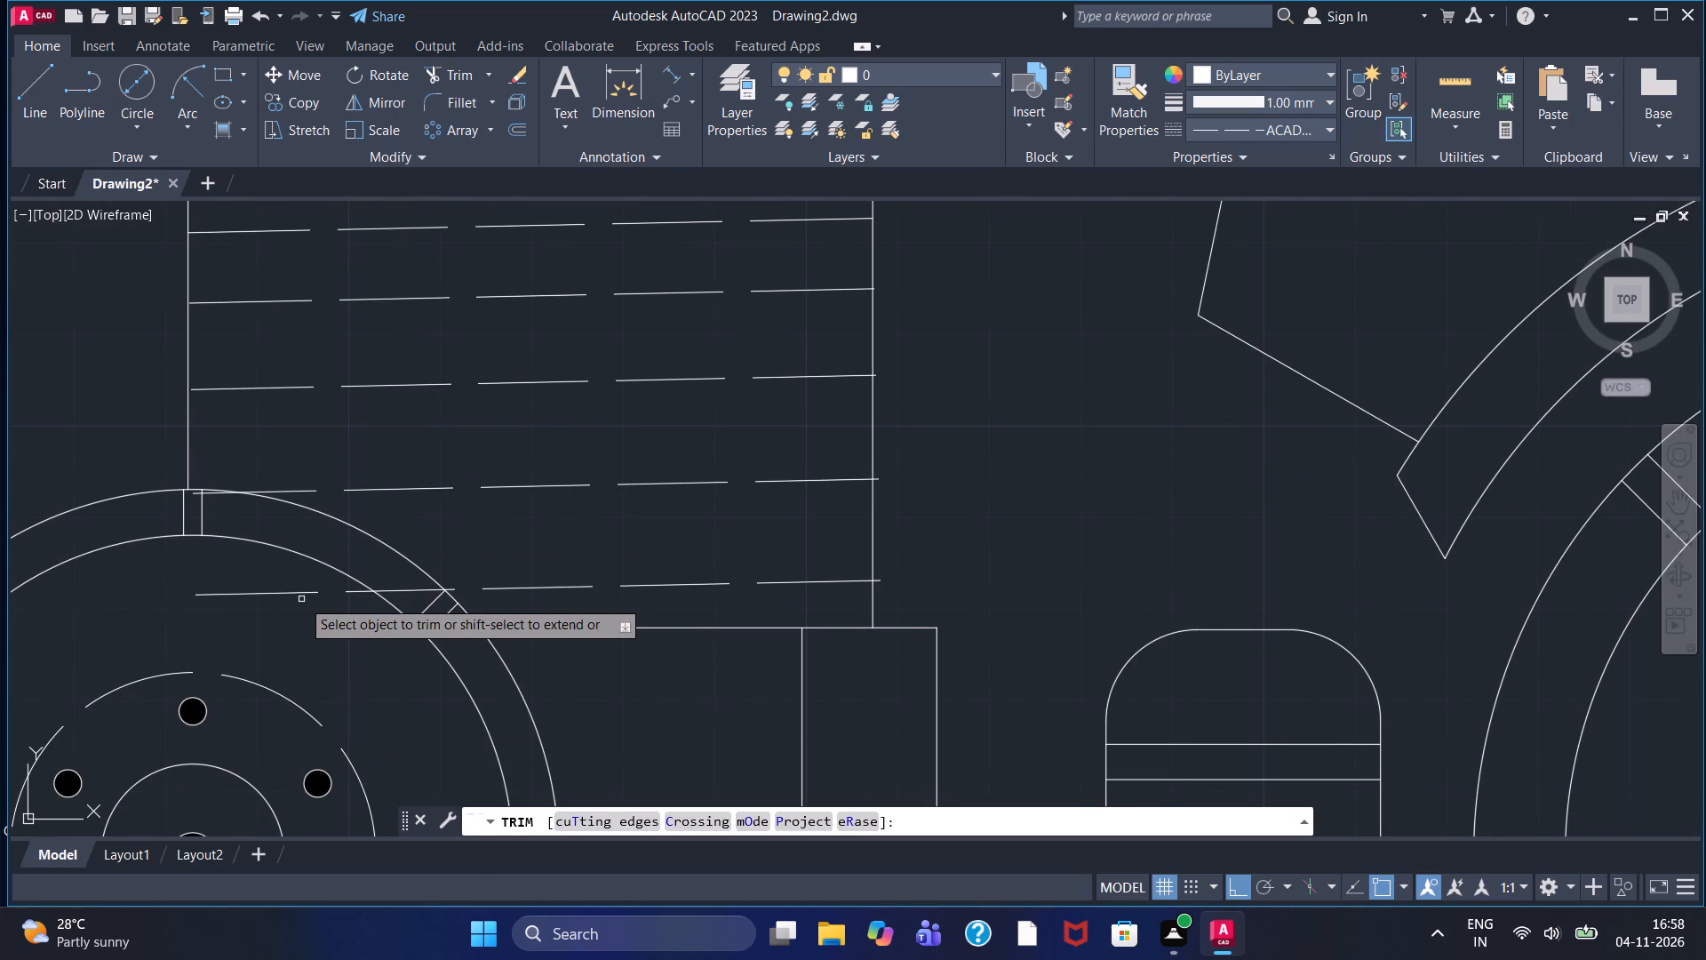
click(304, 593)
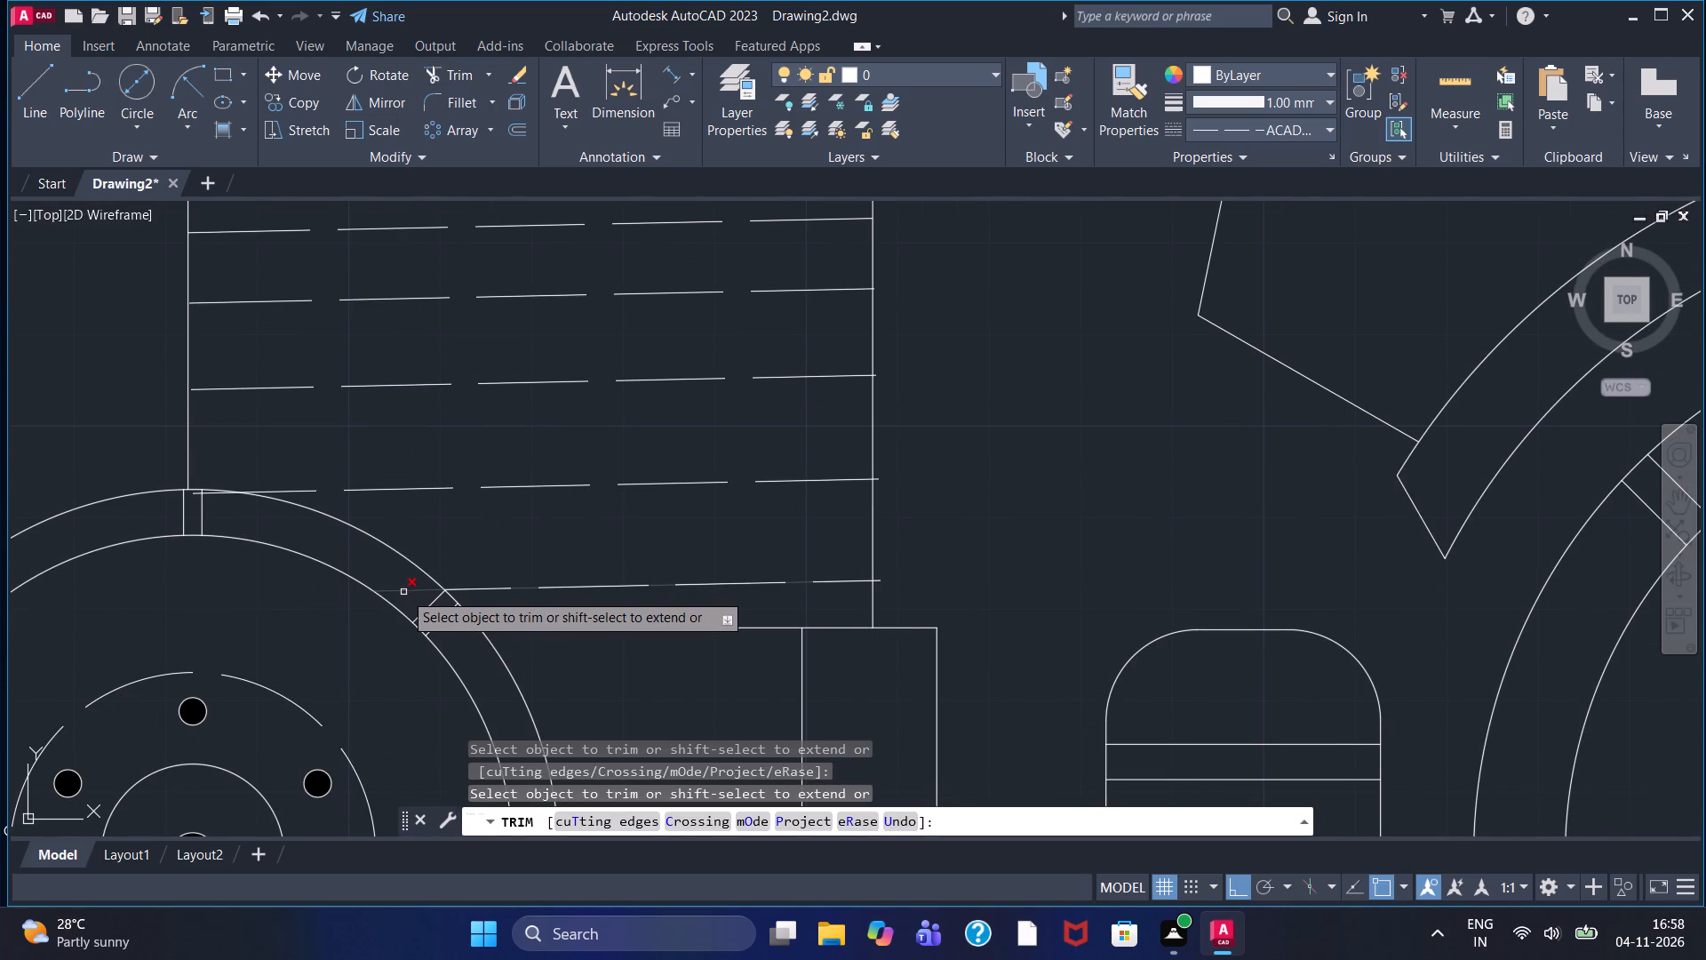
double_click(403, 592)
scroll(231, 509, up, 3)
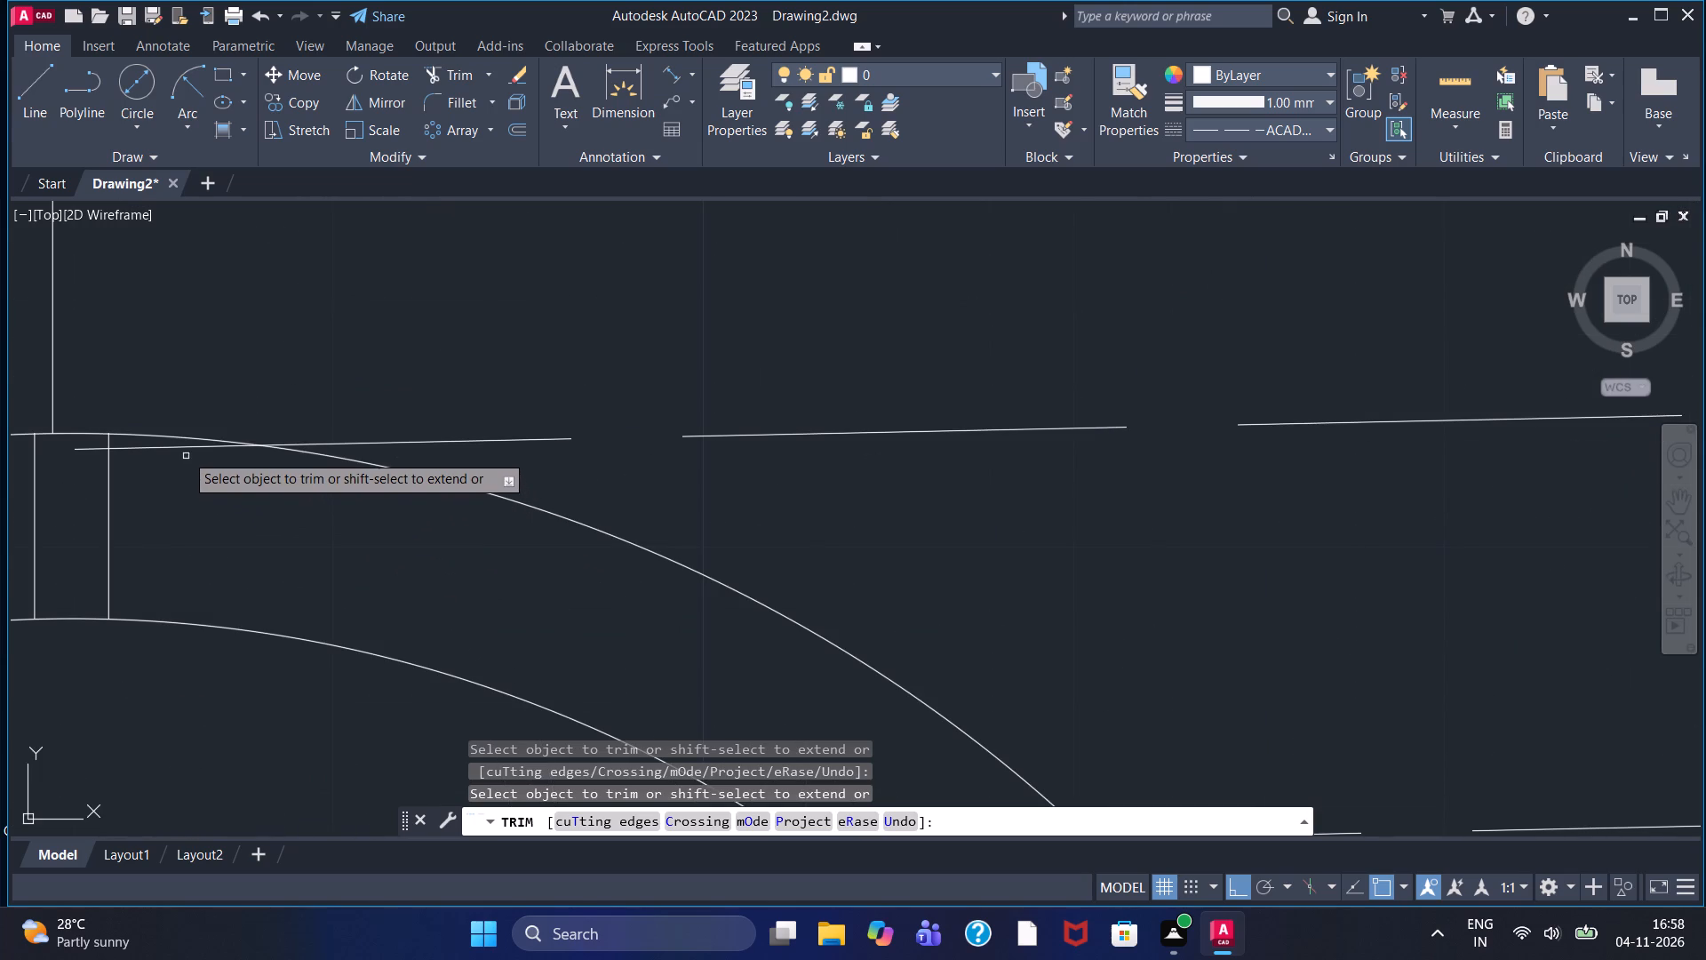
click(184, 449)
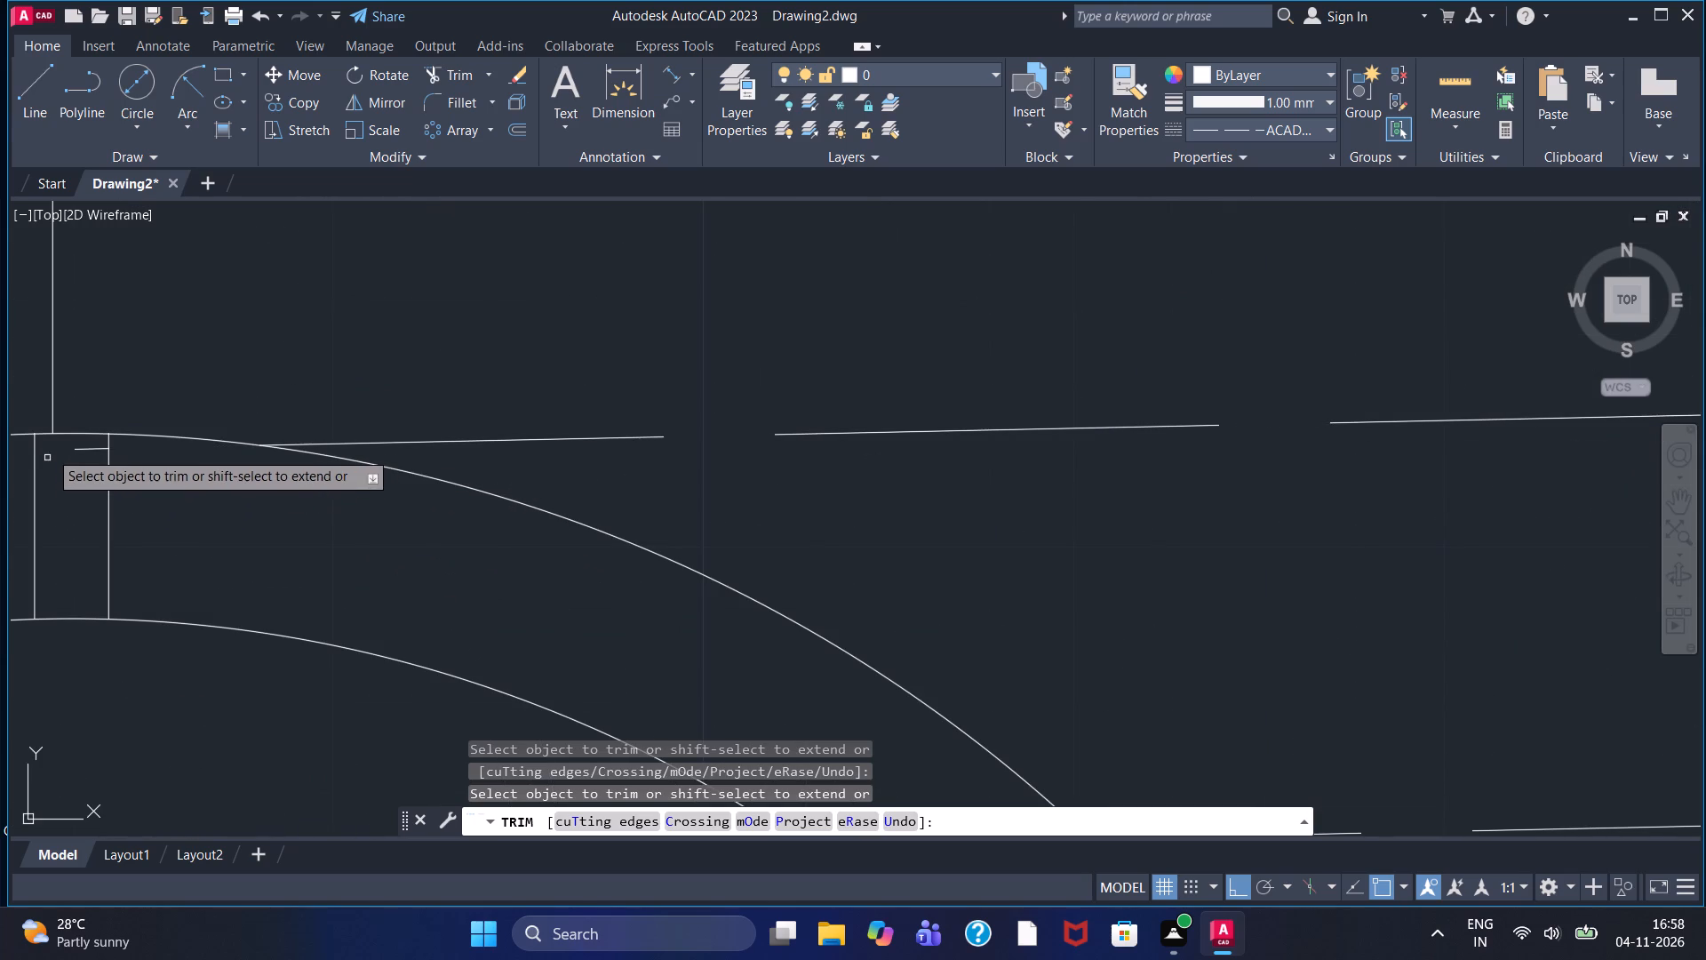
click(87, 450)
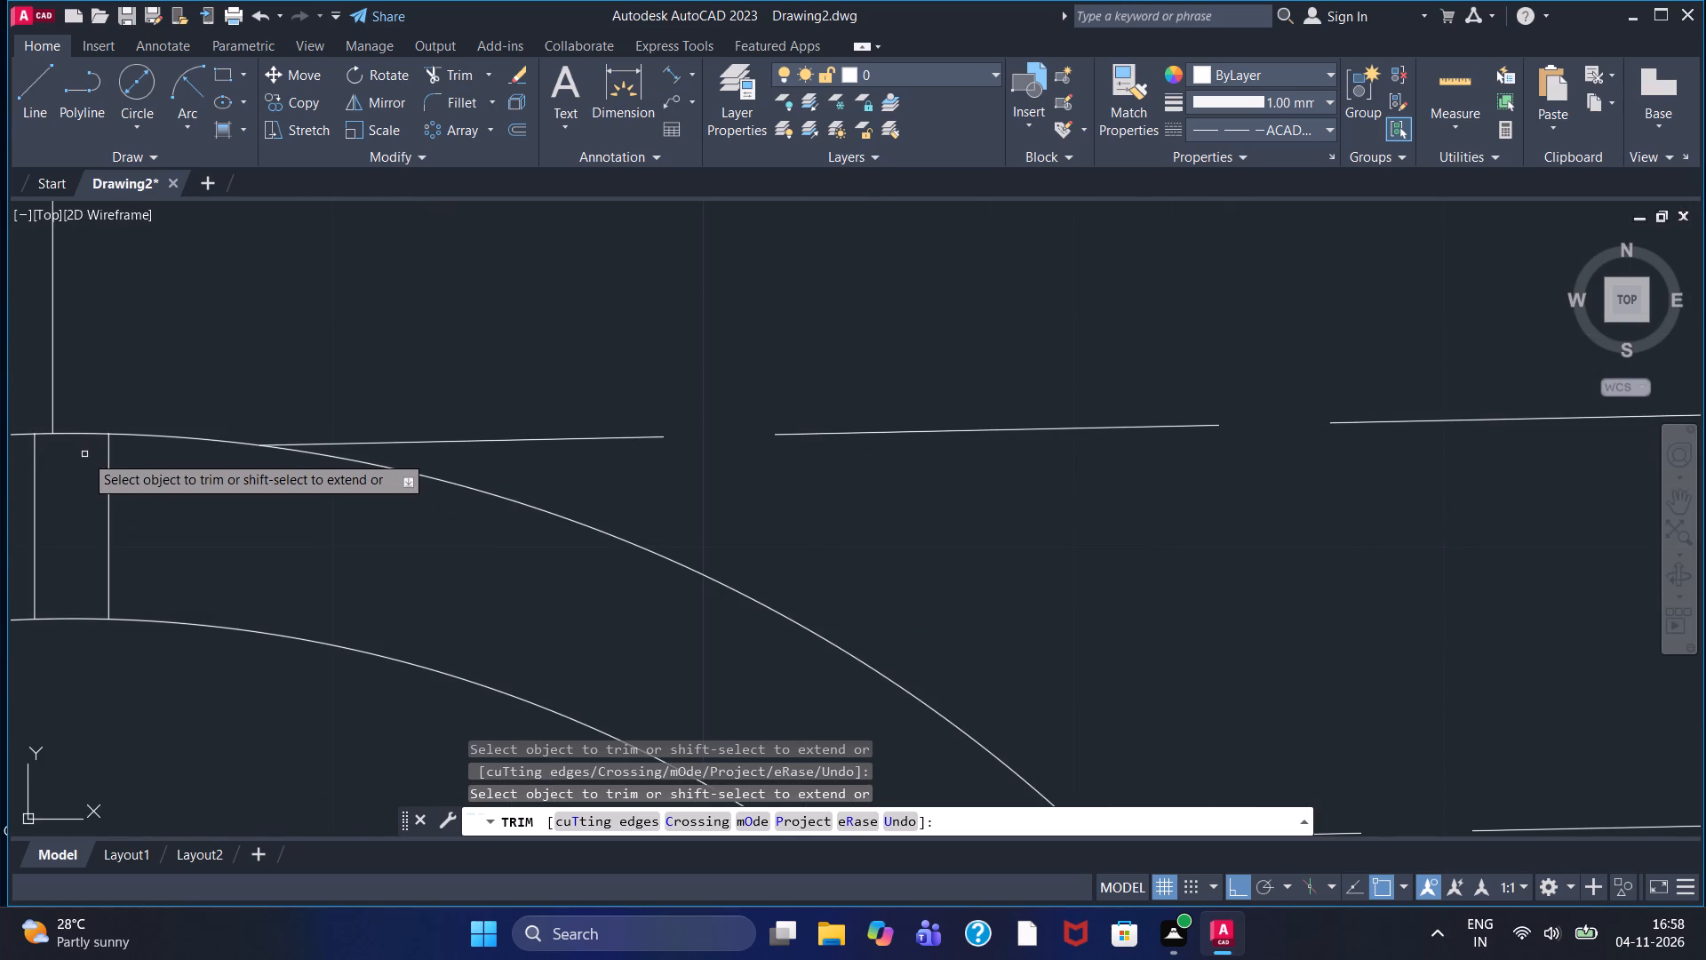
key(Escape)
Turn Ortho mode off, abandoning the dashed line started on the small wheel's front rim.
scroll(286, 563, down, 3)
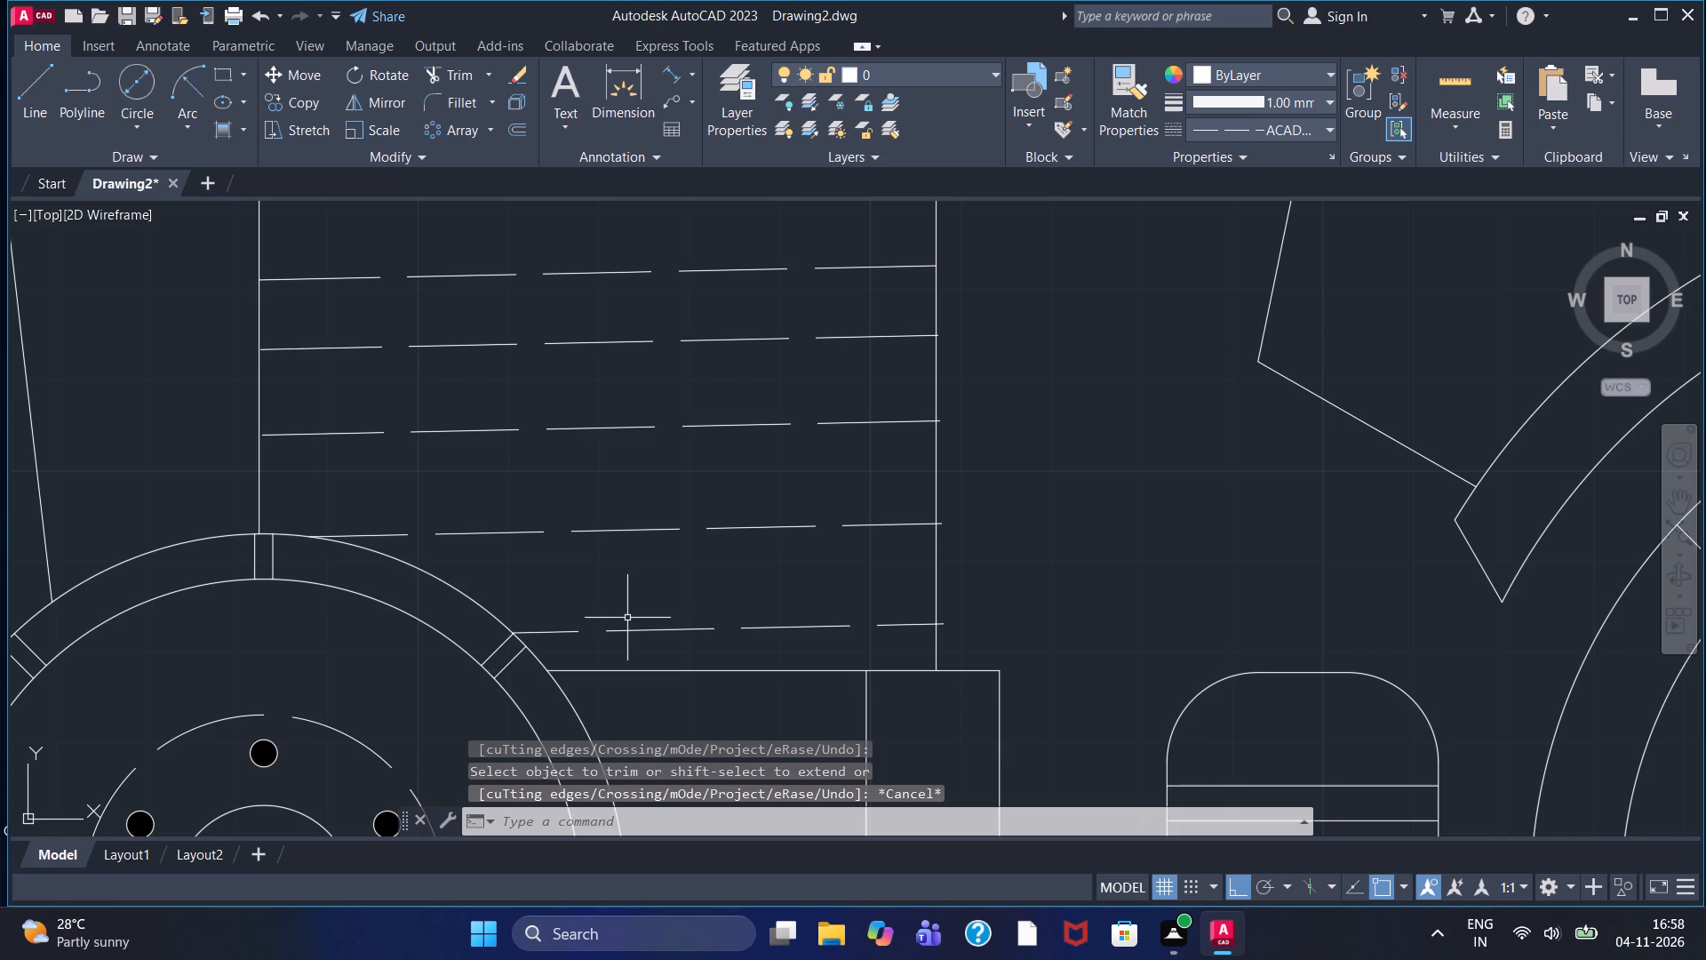
scroll(681, 622, down, 1)
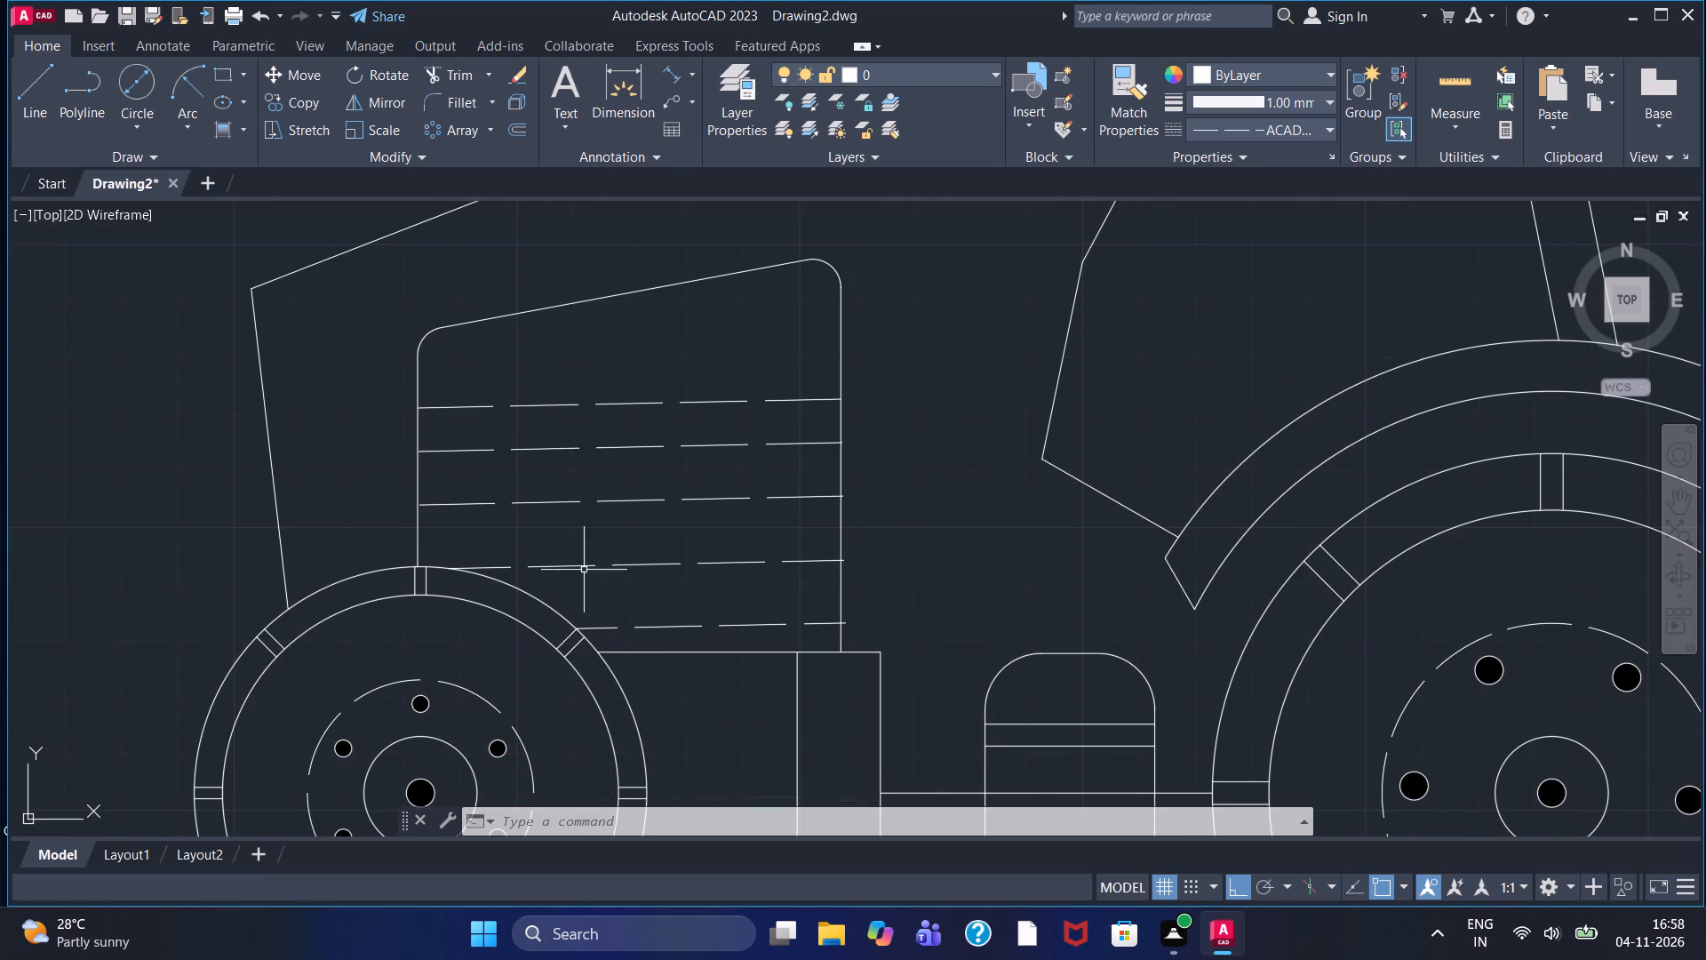
scroll(575, 548, down, 1)
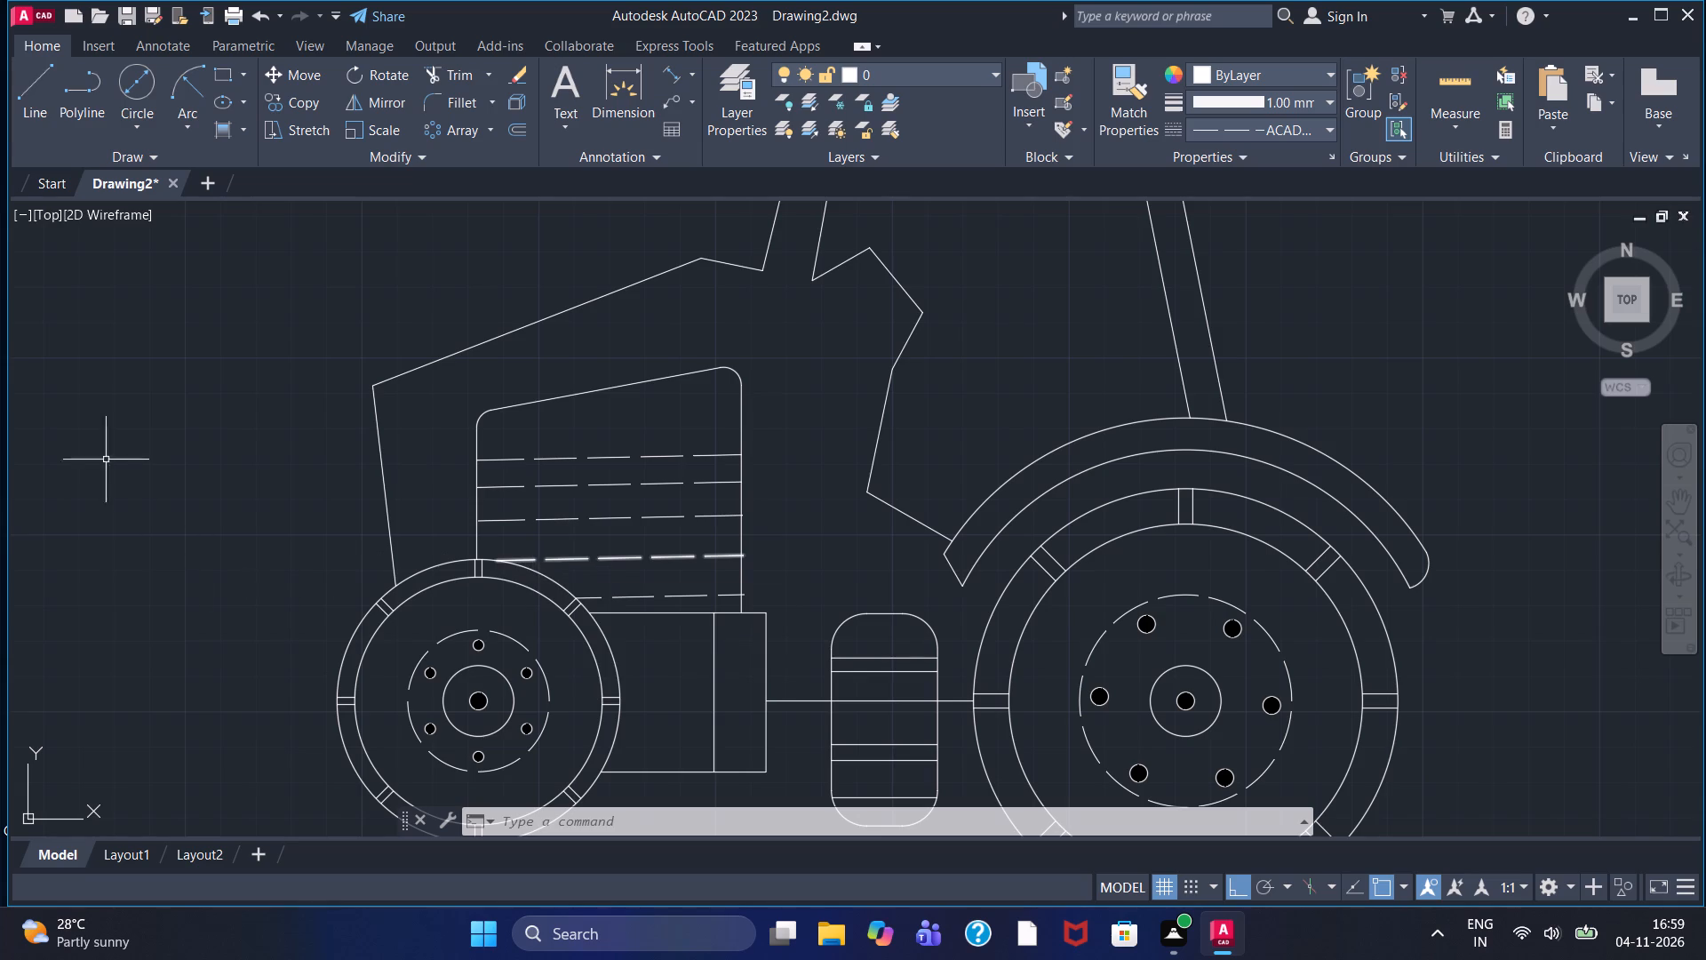
click(35, 100)
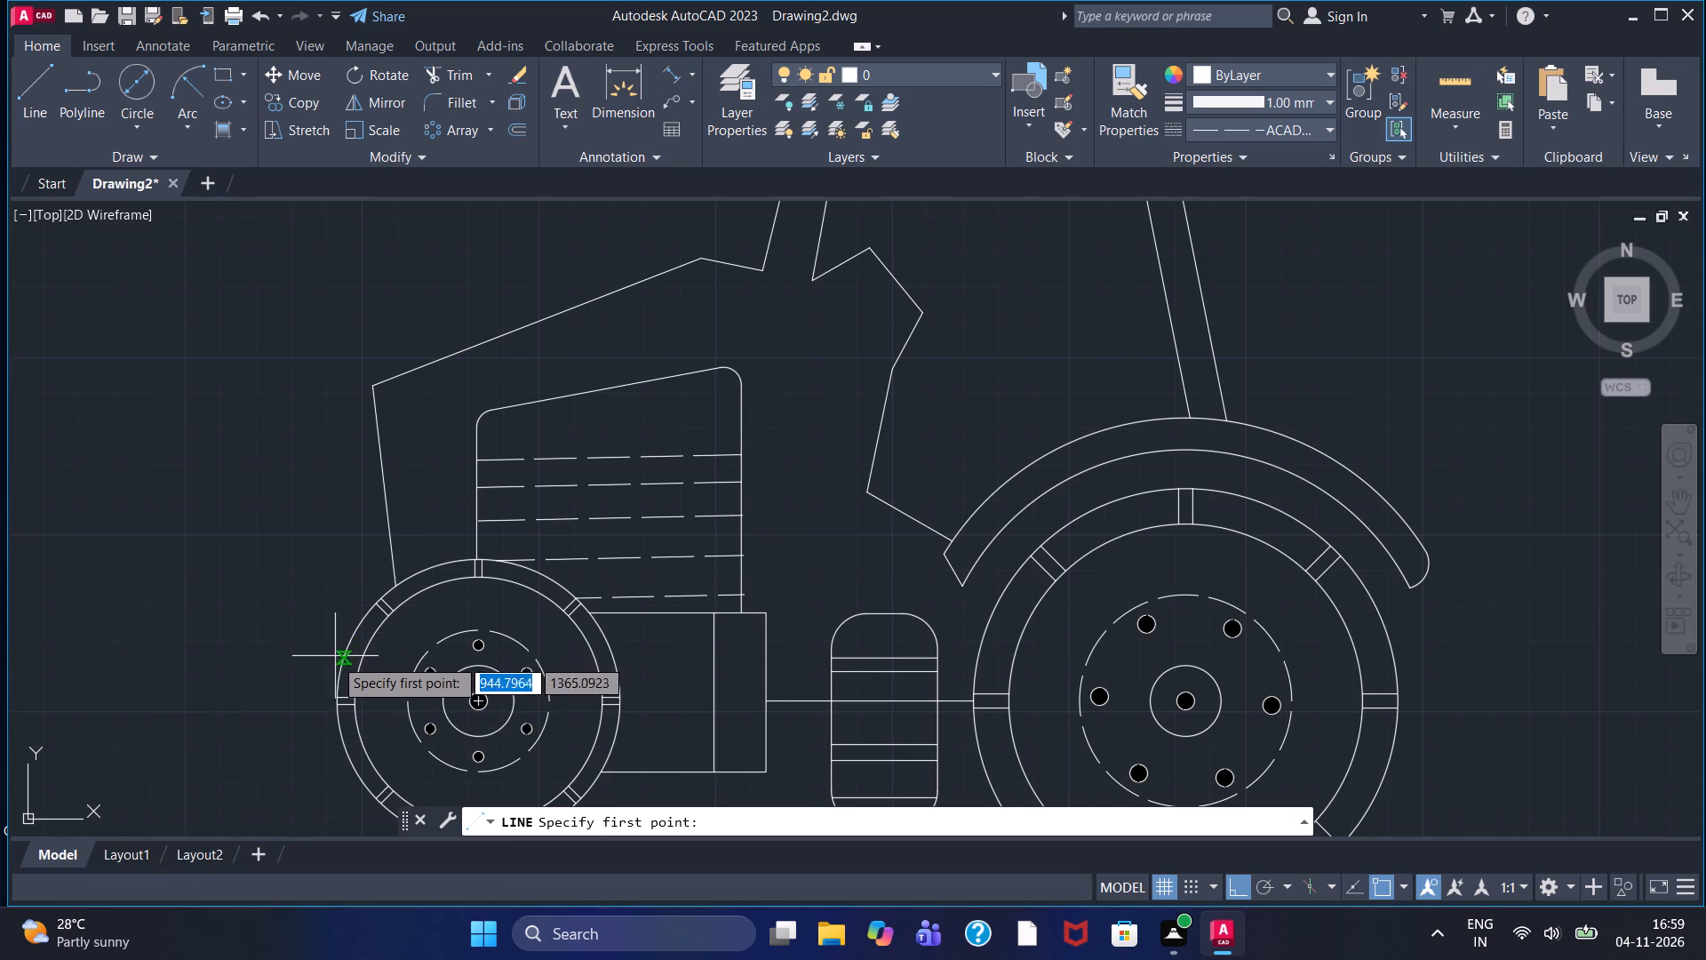
scroll(334, 658, down, 2)
middle_drag(301, 648, 321, 593)
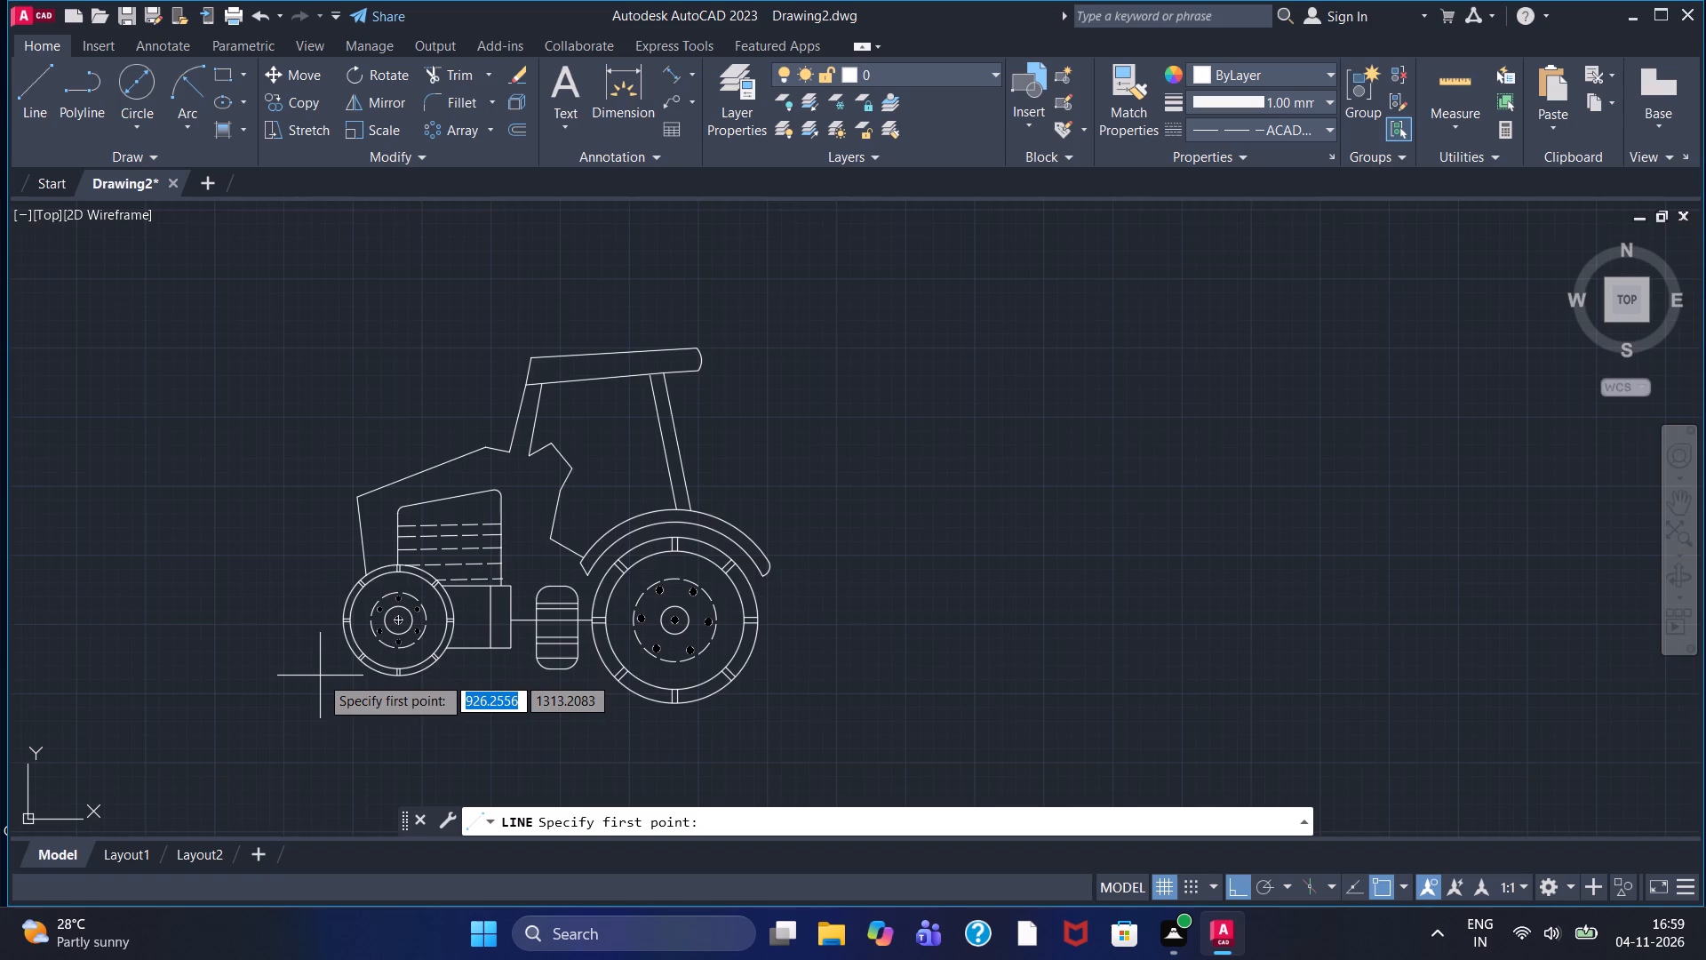
scroll(320, 676, up, 2)
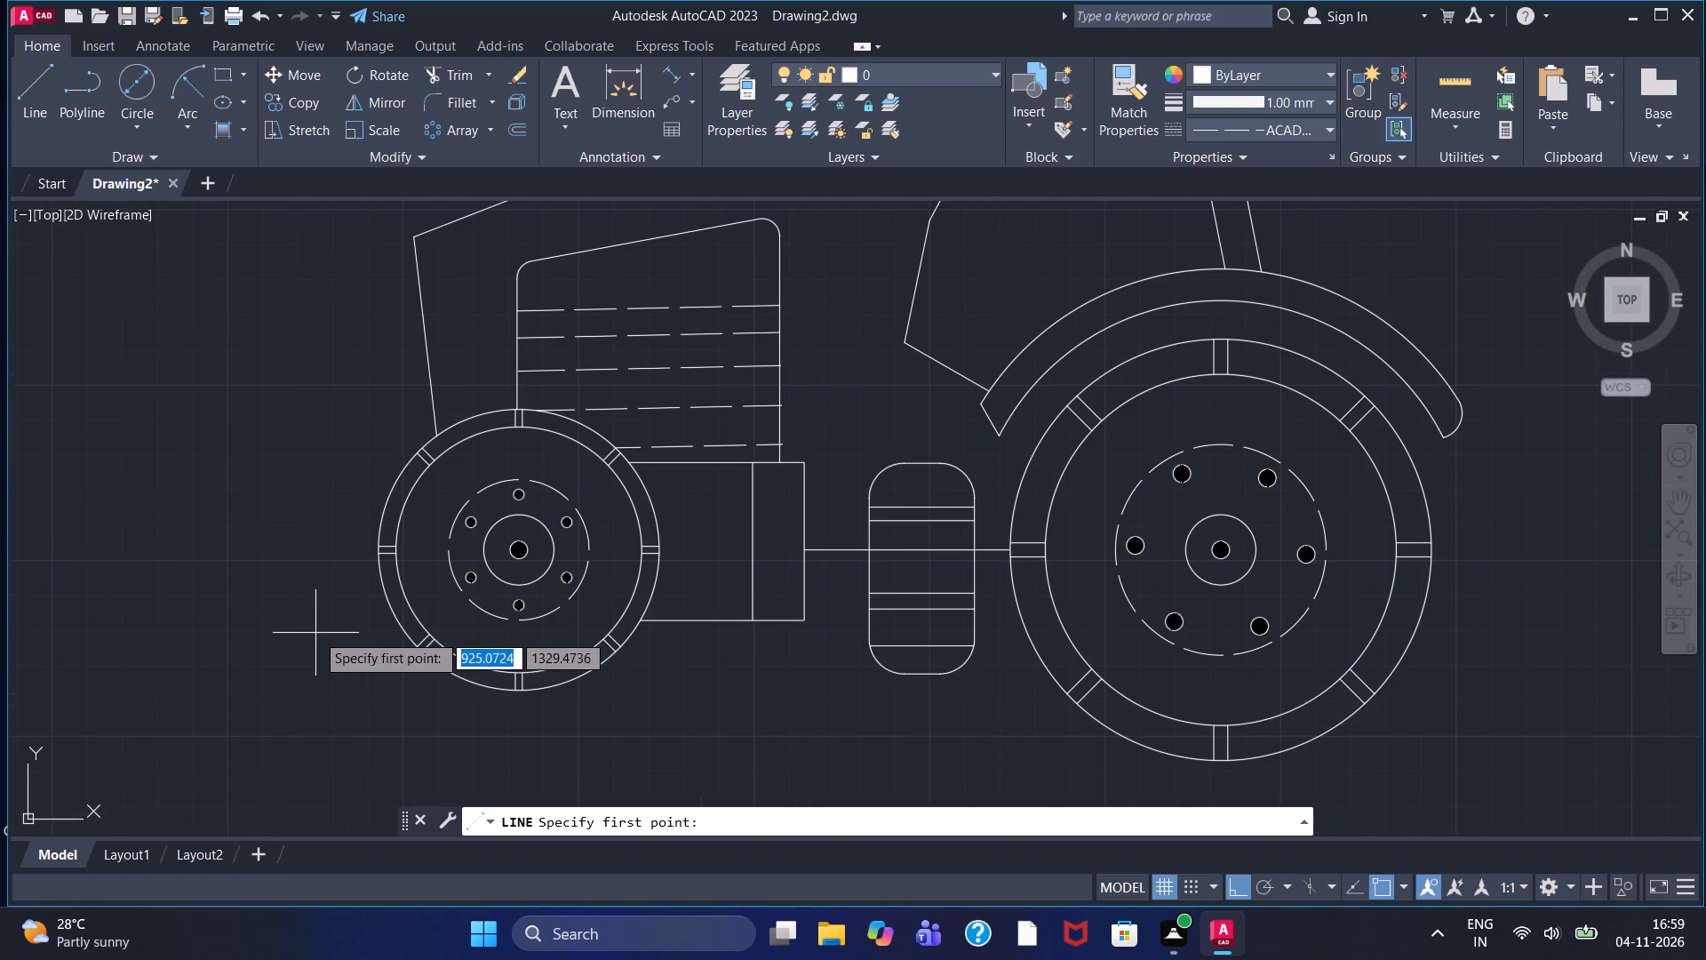
click(392, 488)
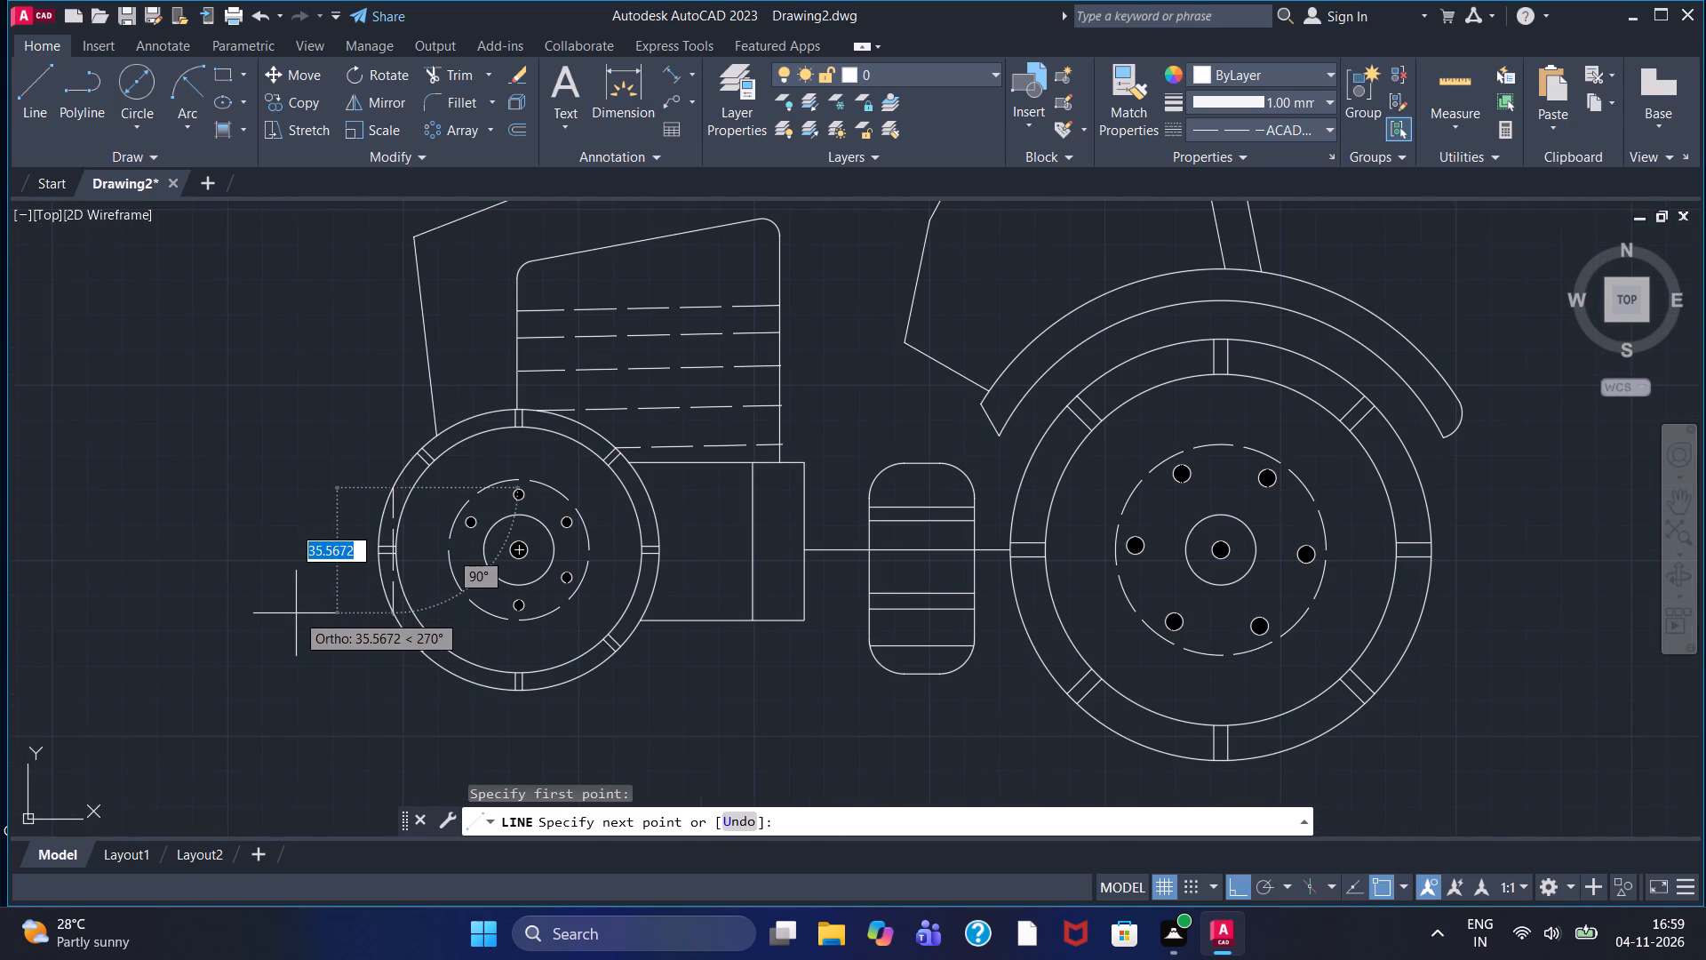
key(F7)
key(F8)
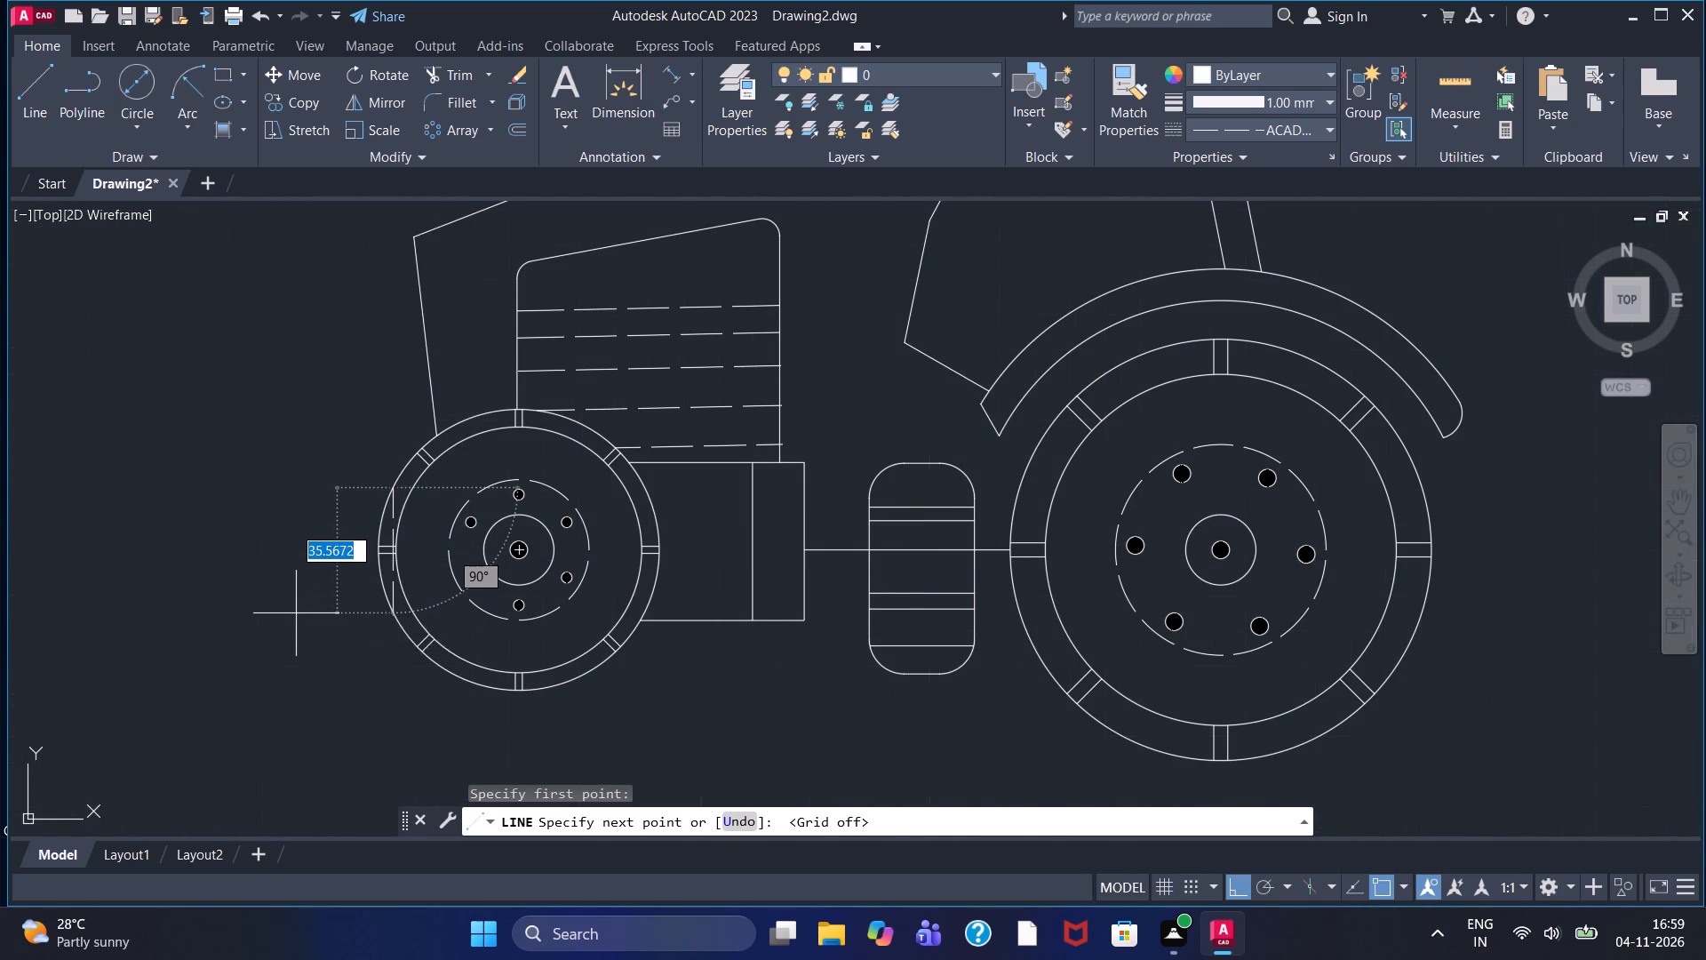
key(F7)
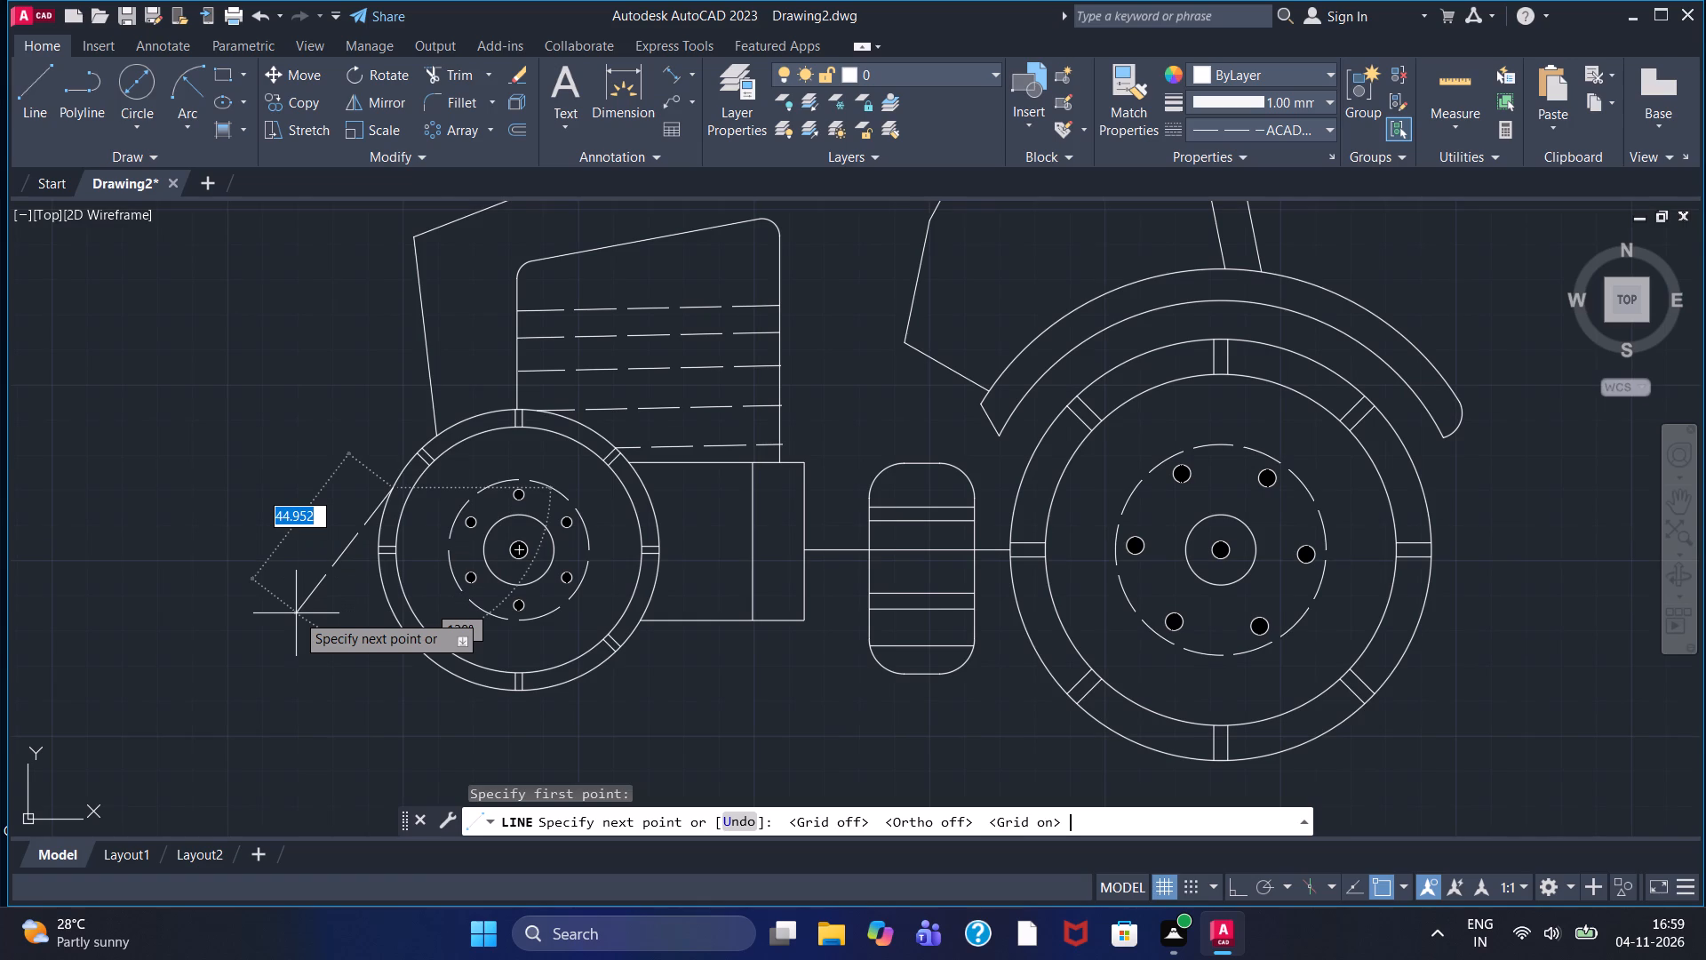
key(Escape)
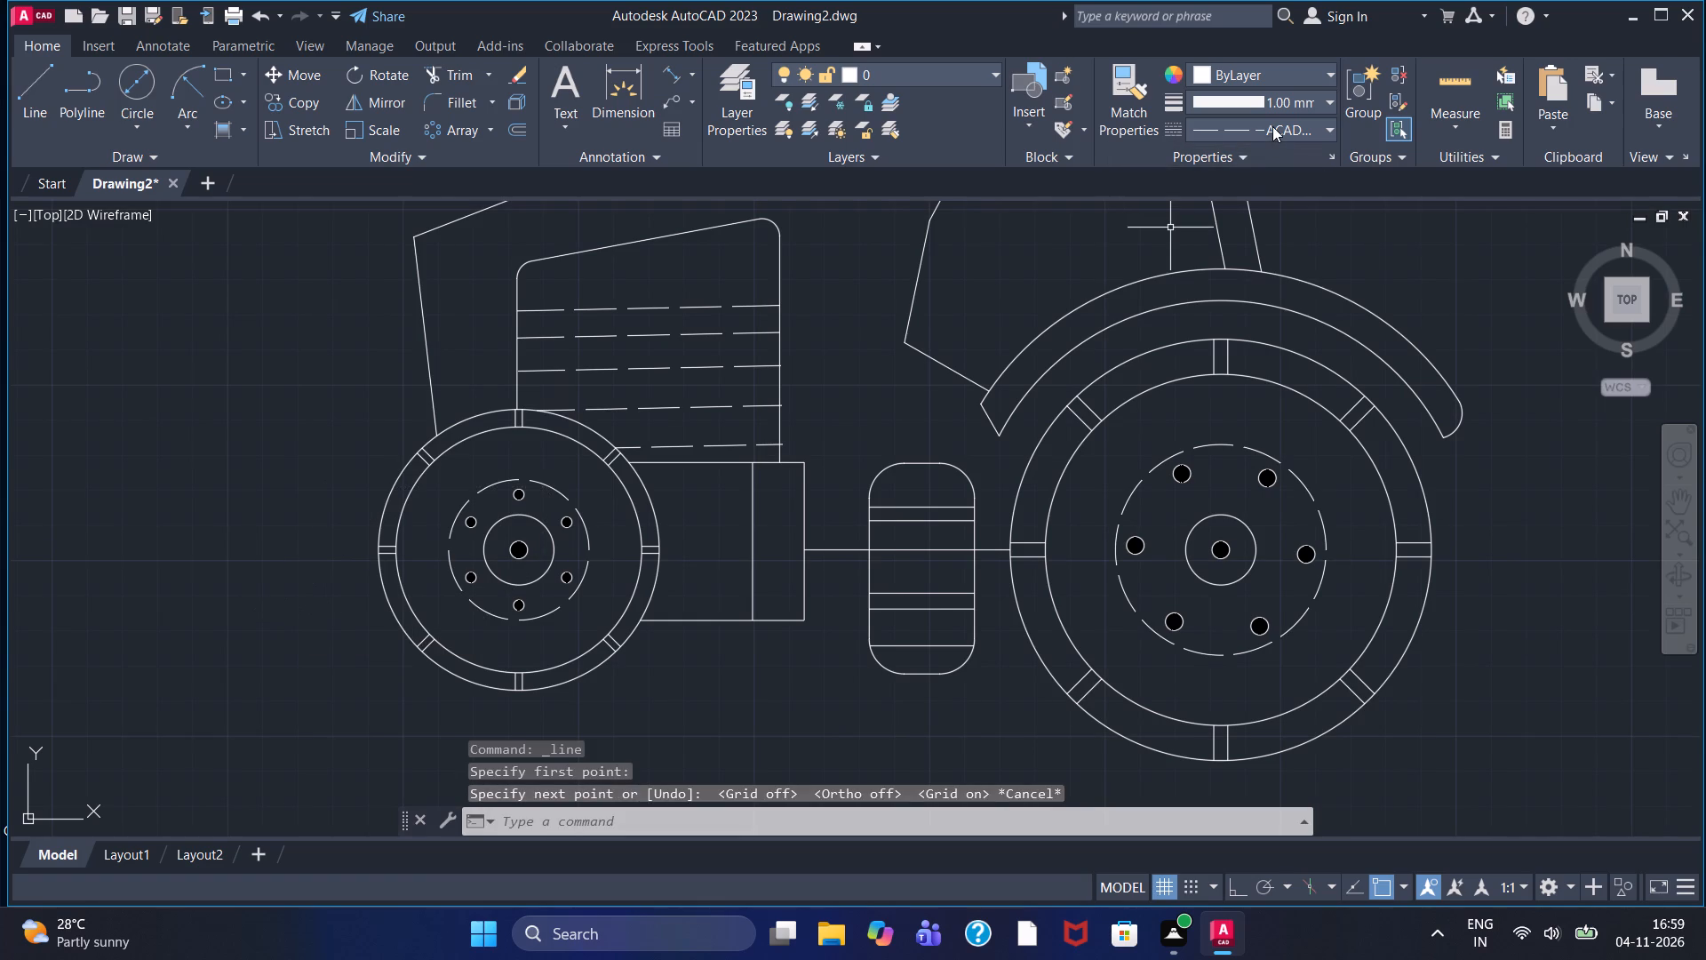
Set the linetype to Continuous and draw a front bracket off the small wheel's outer rim with 40 and 30 unit sides, returning to the lower rim.
click(1272, 126)
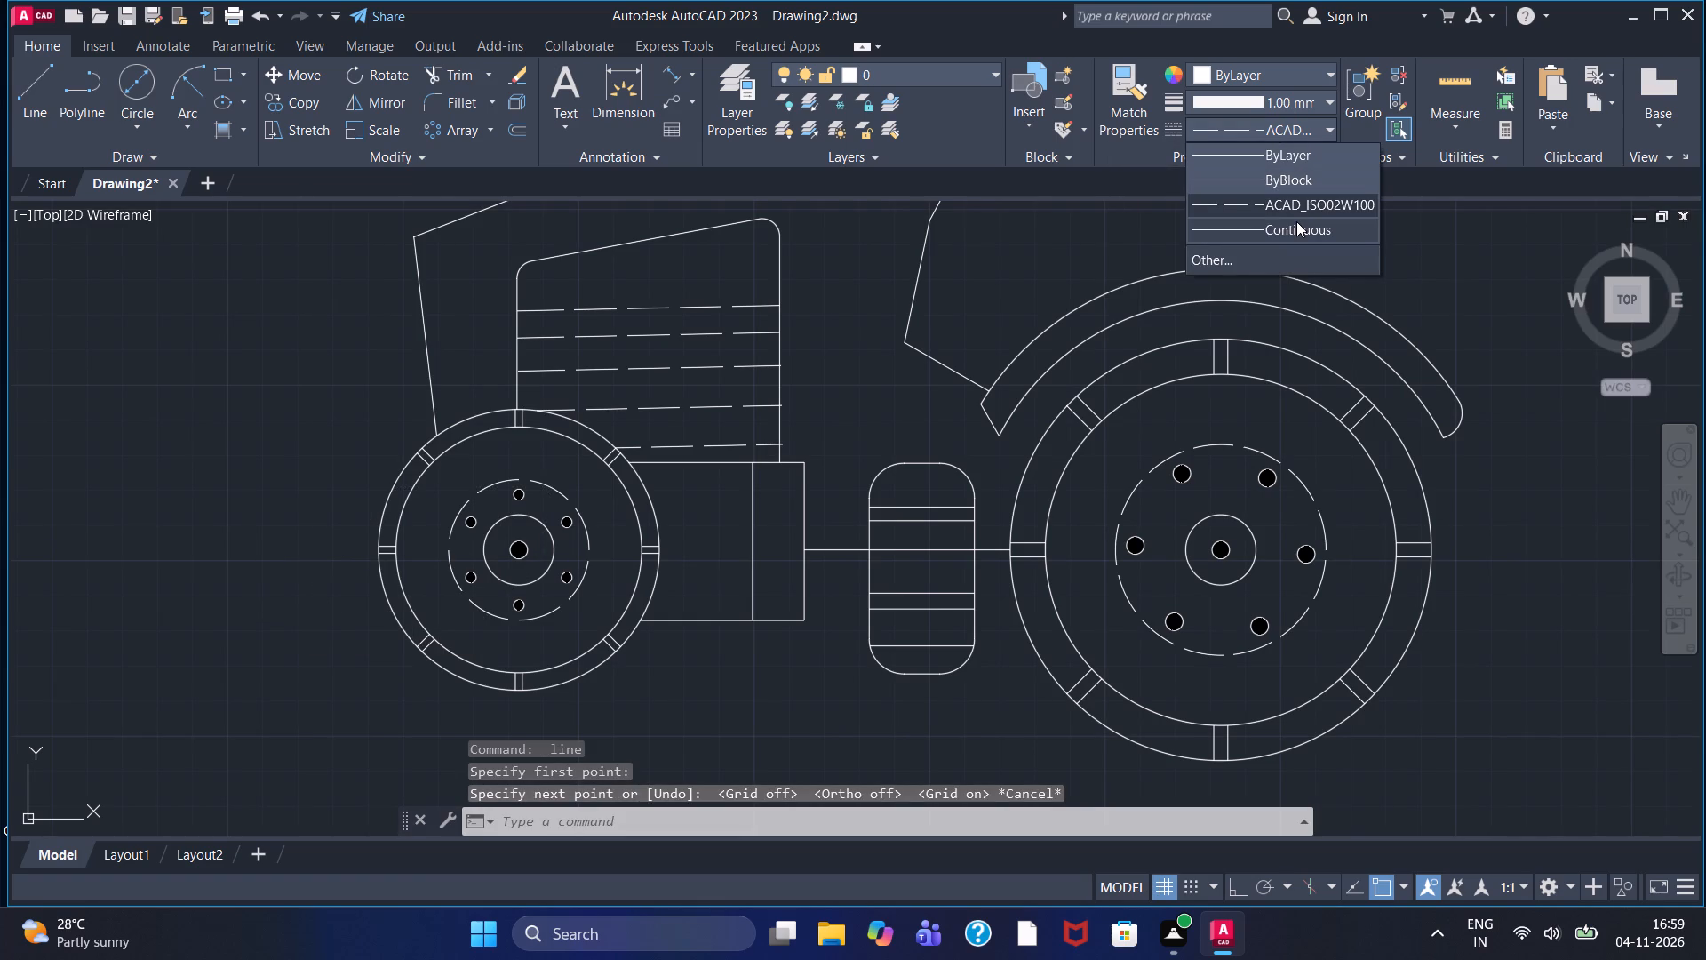
click(1296, 221)
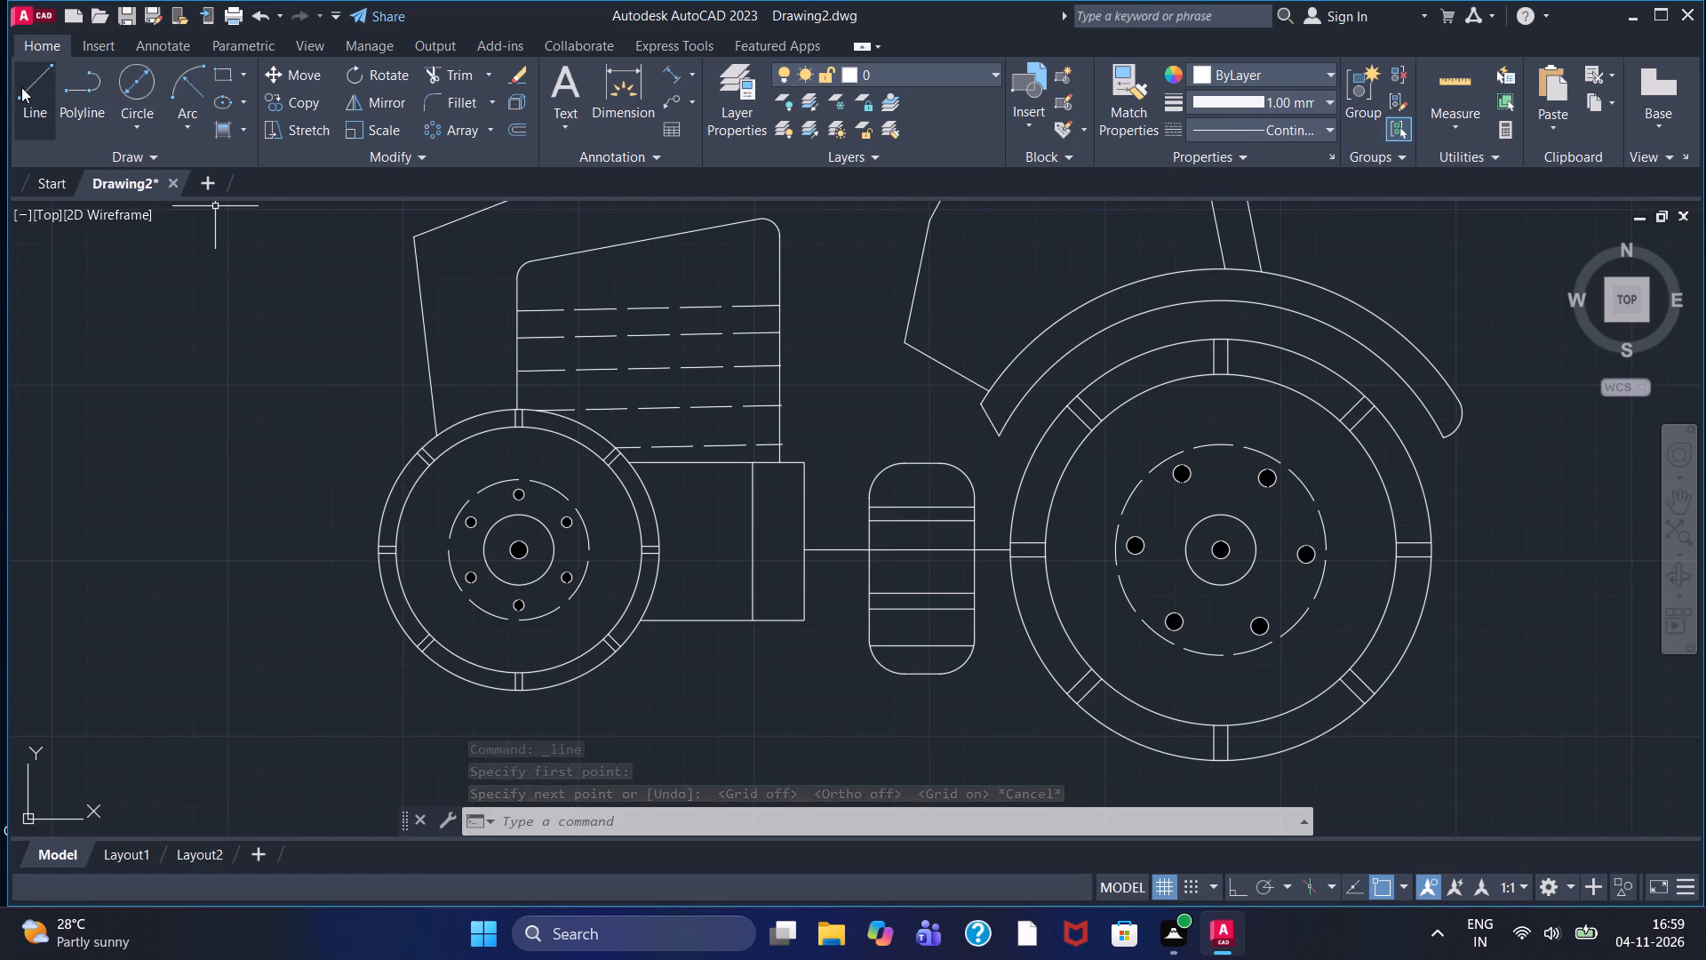
click(21, 87)
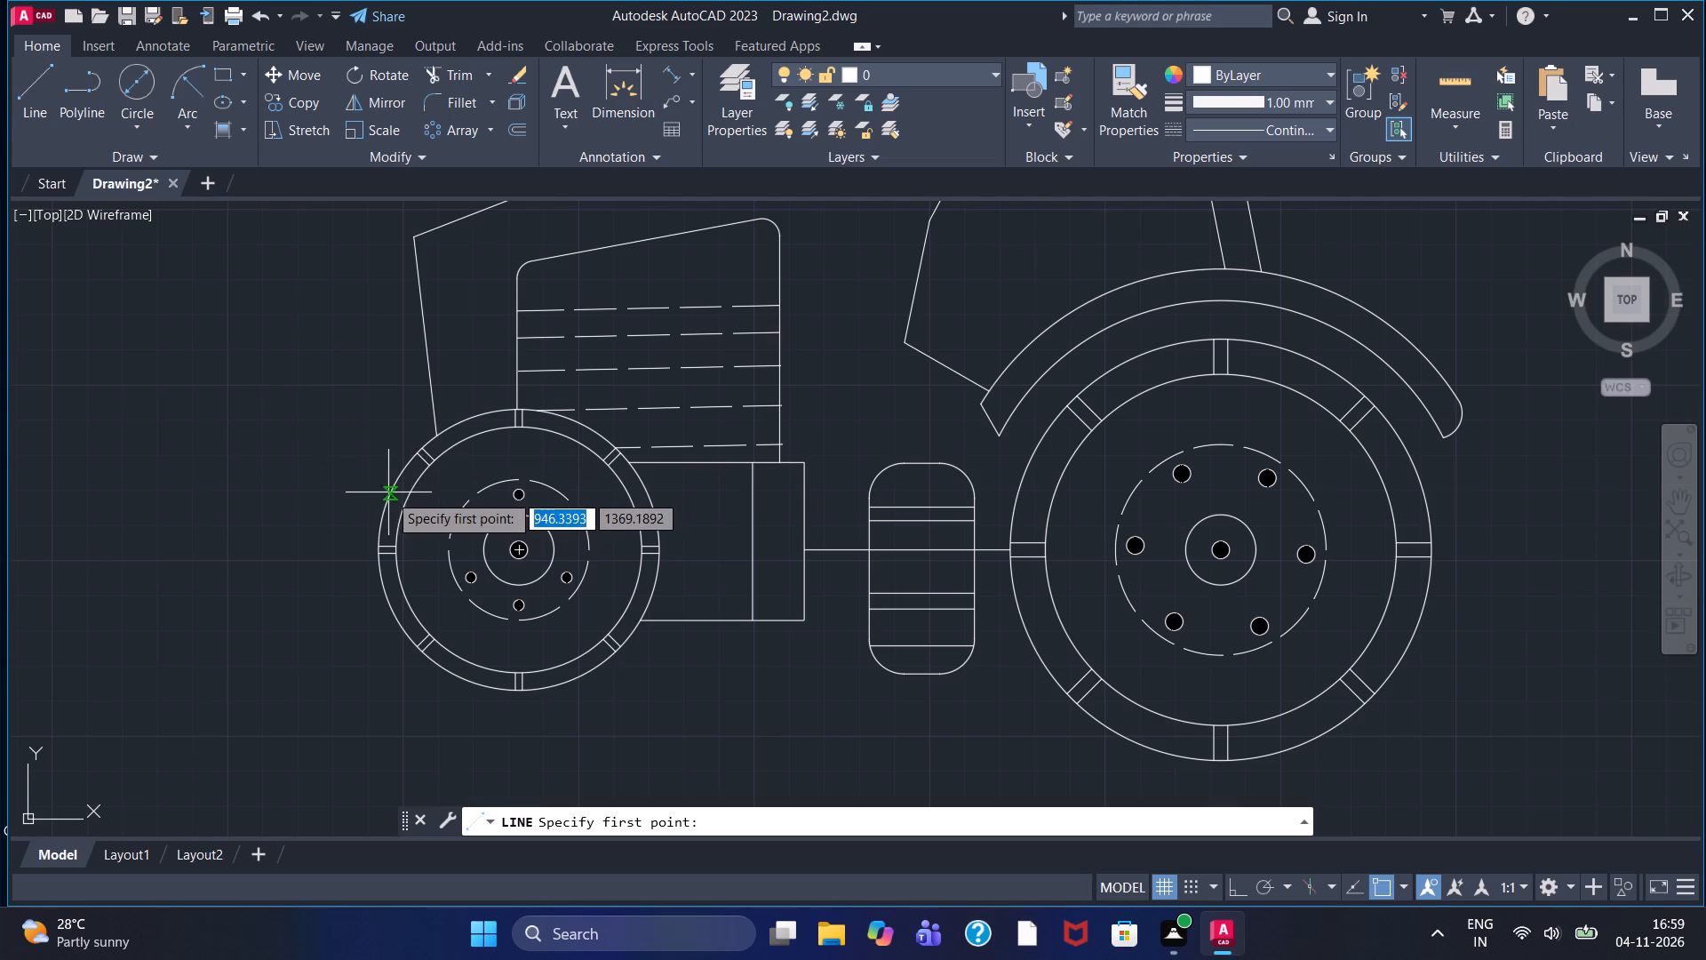
double_click(387, 496)
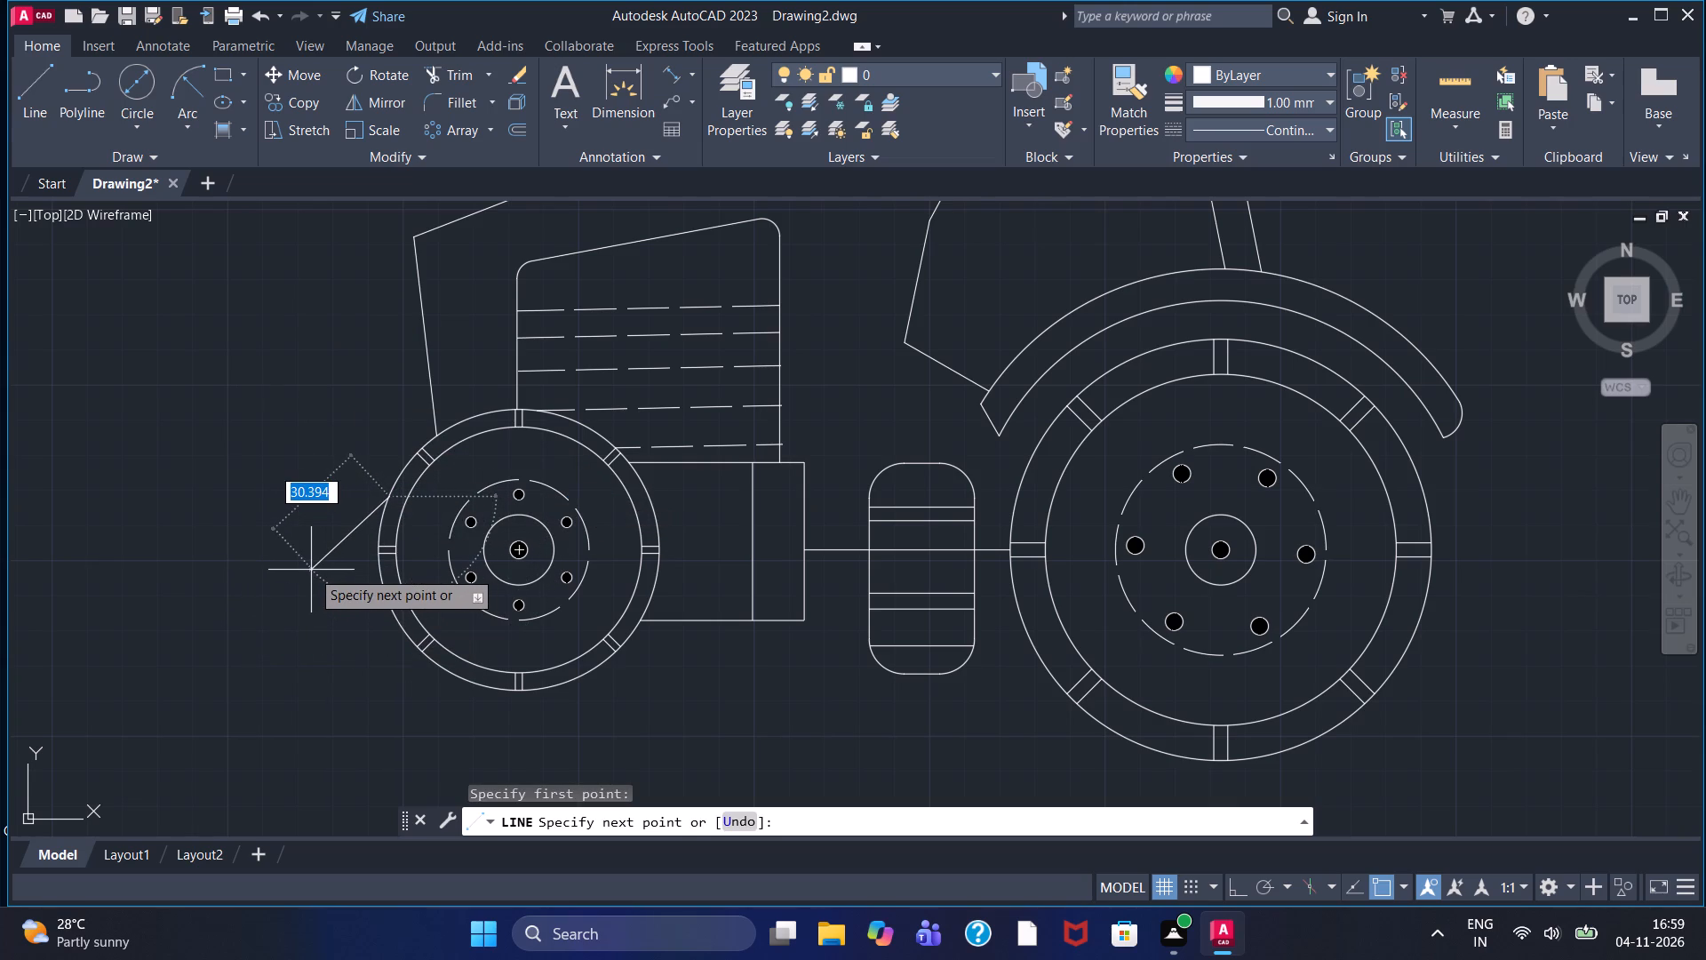
text(40)
key(Return)
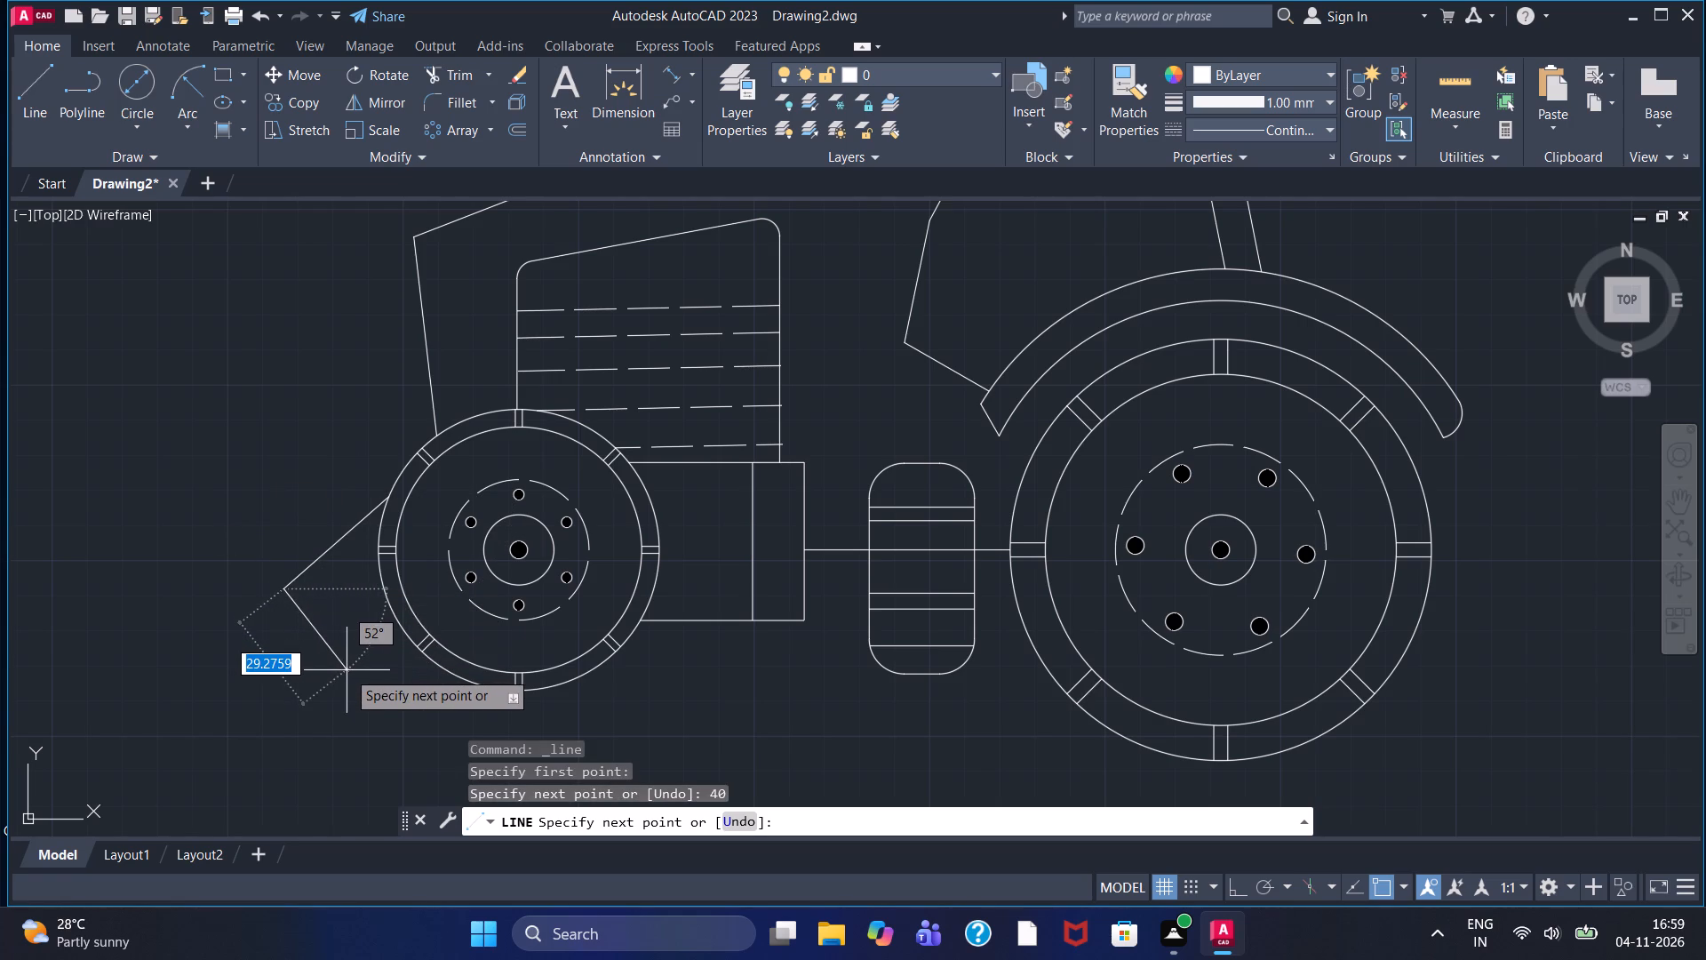
text(30)
key(Return)
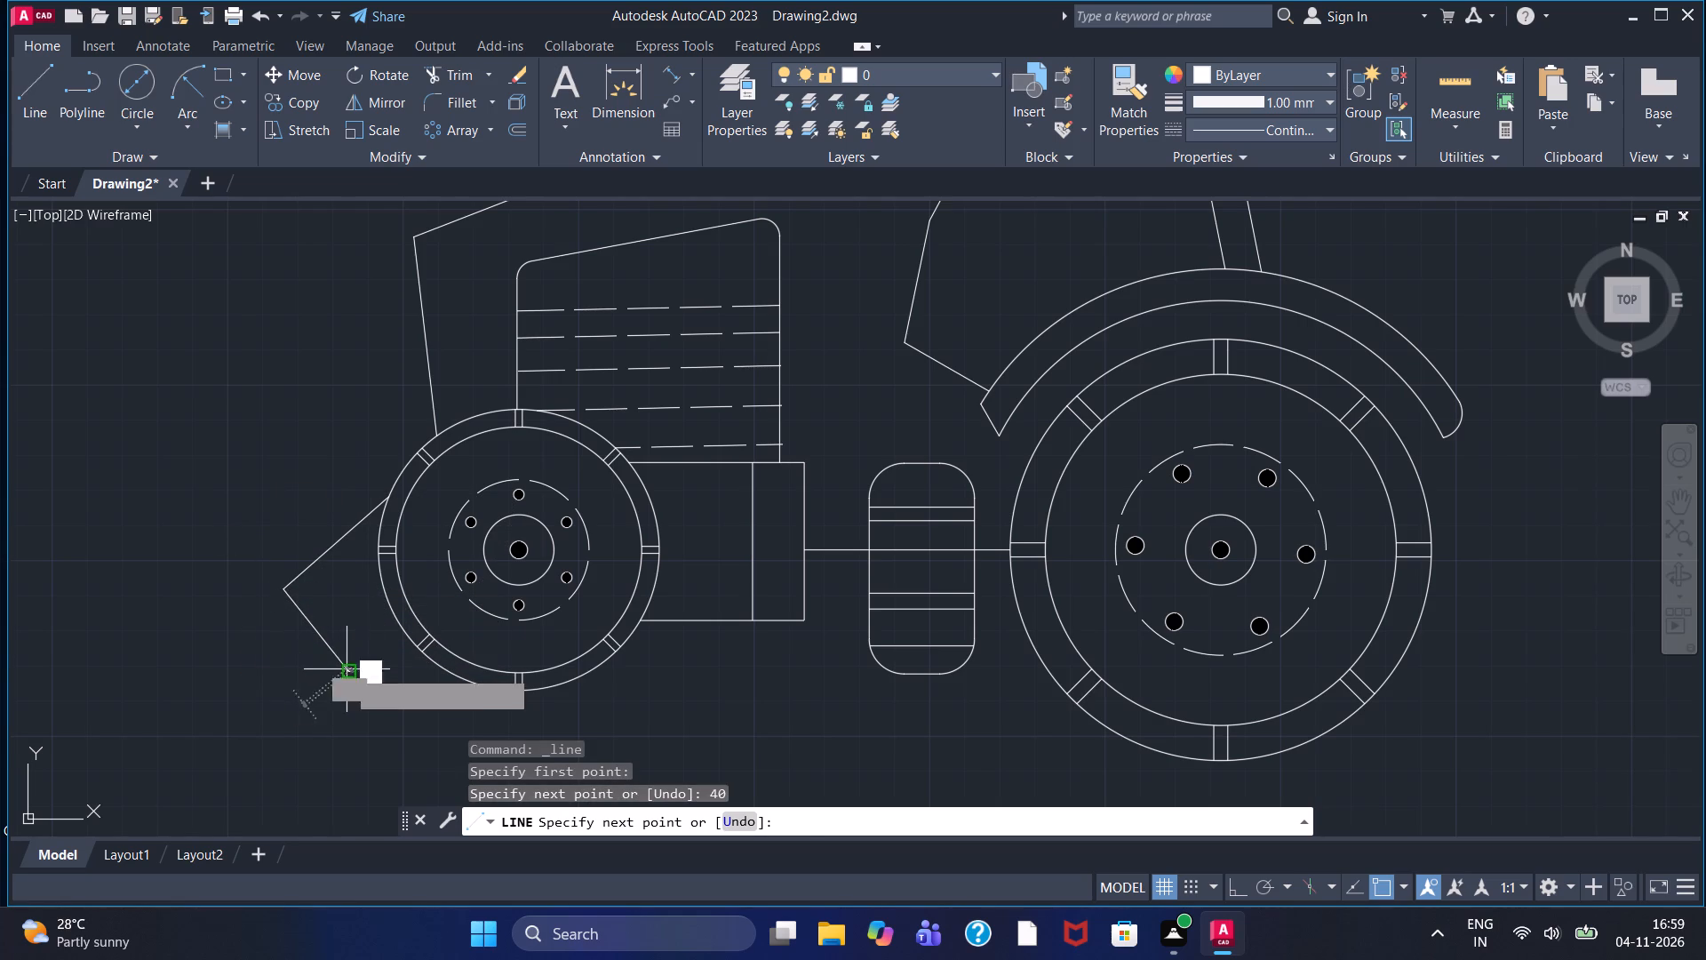
scroll(403, 634, up, 2)
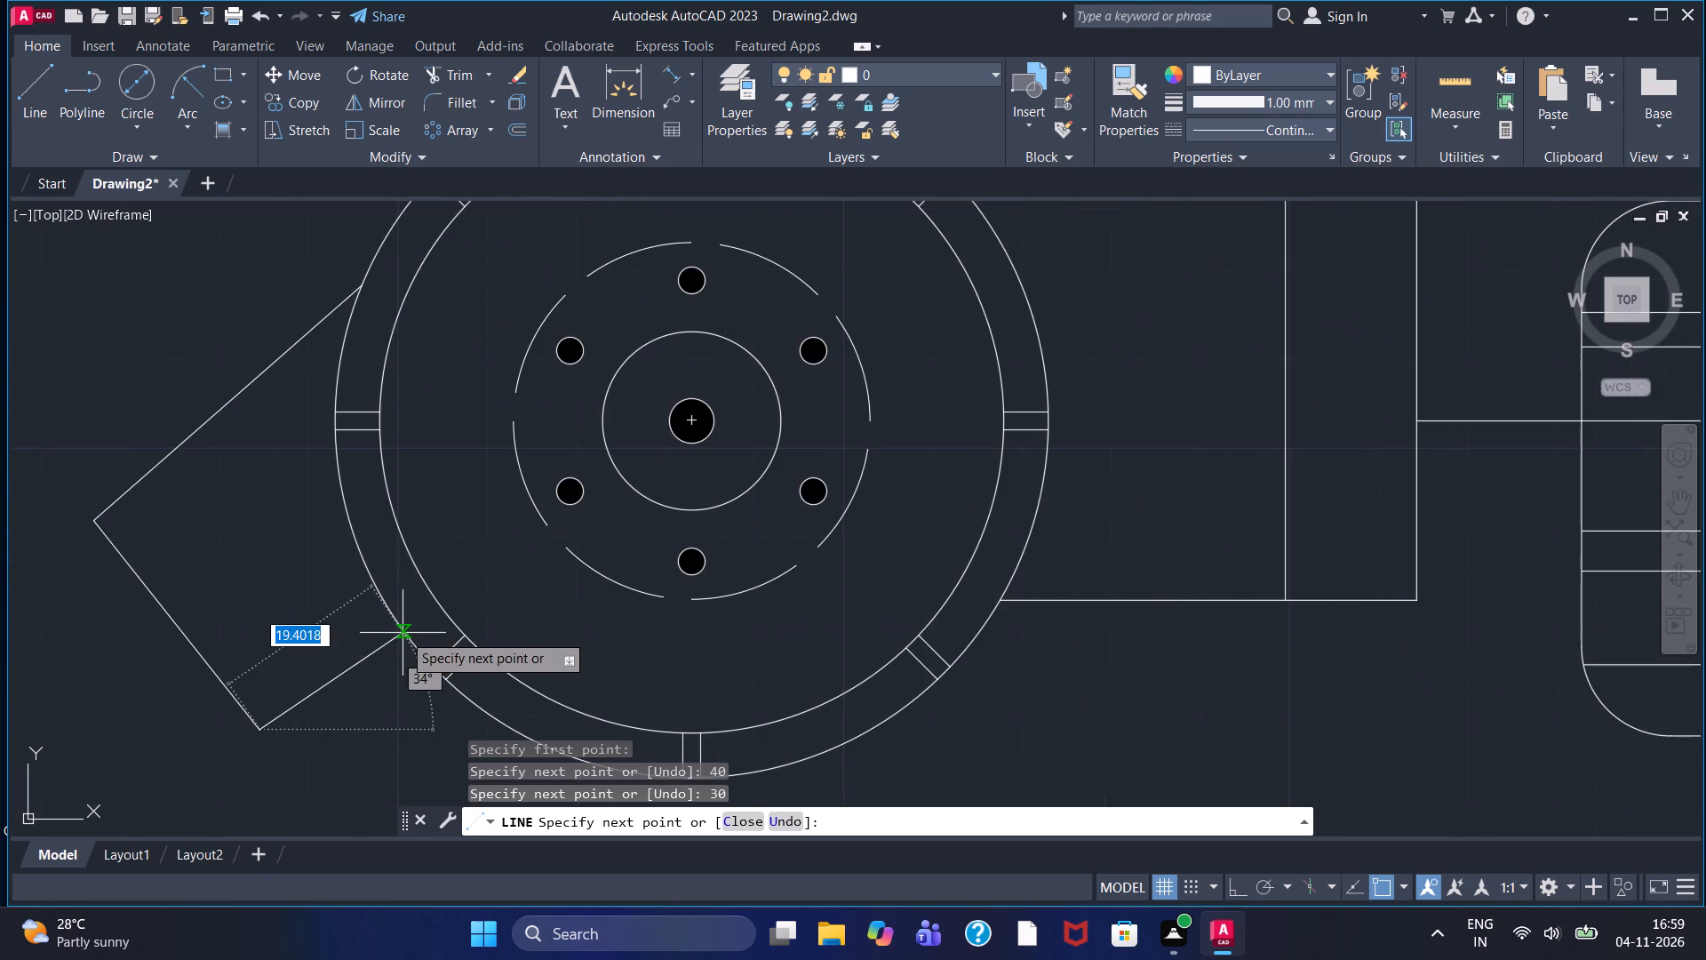
click(416, 620)
key(Escape)
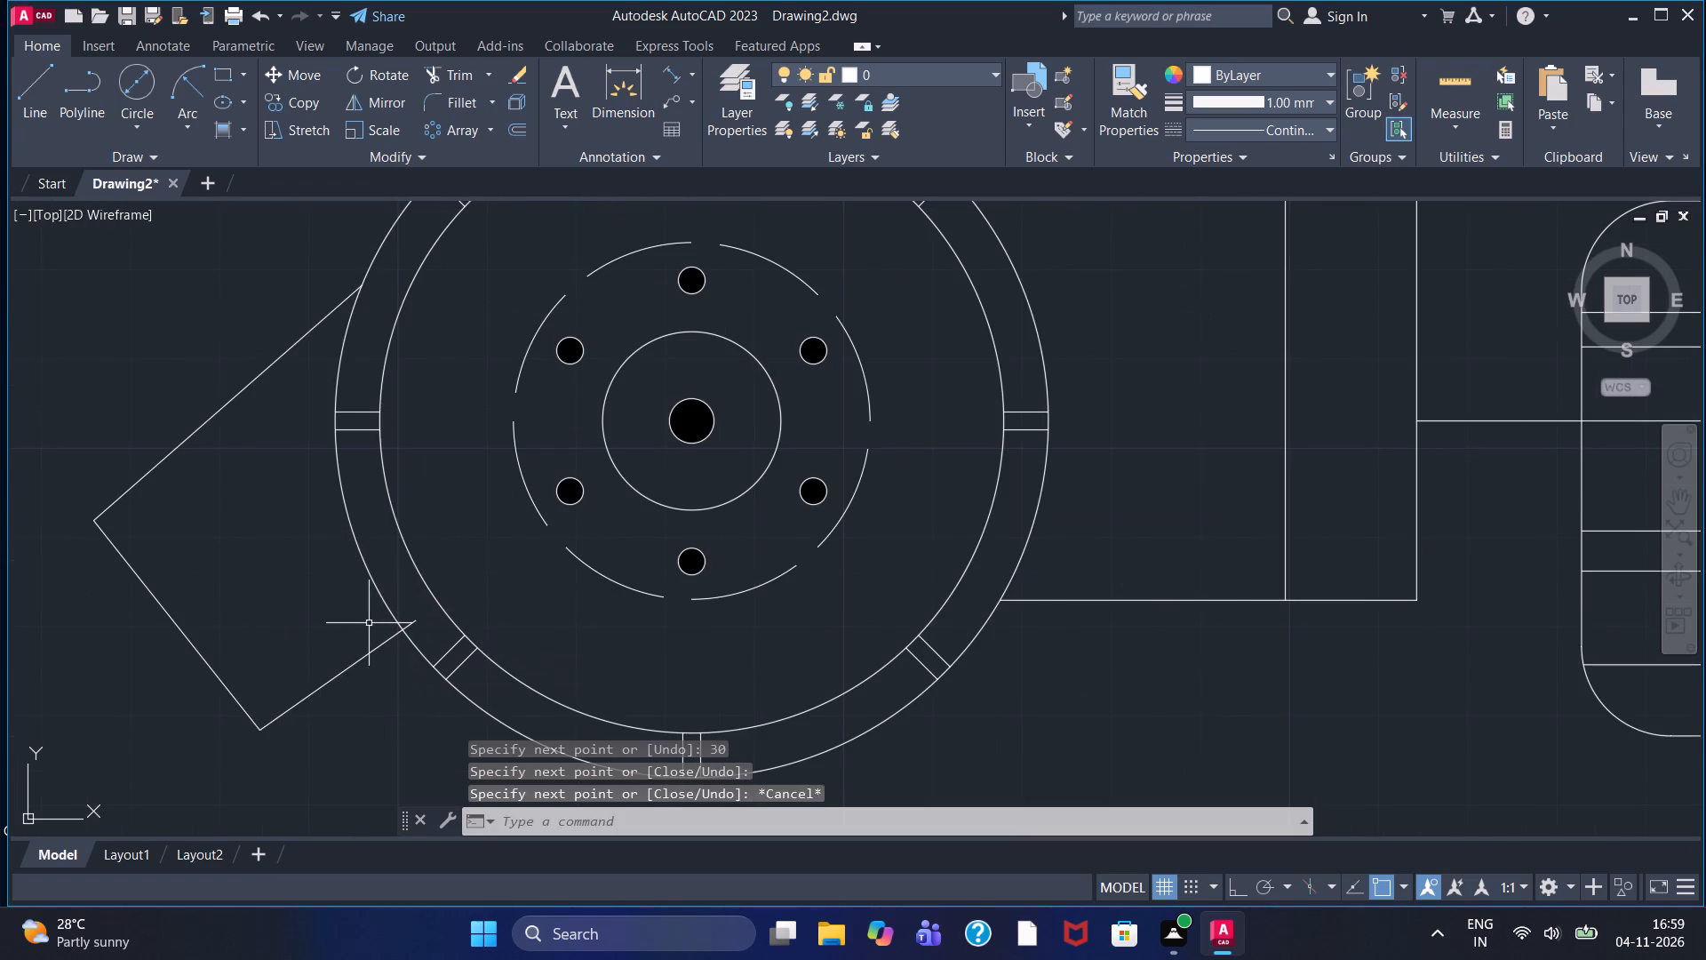
Trim the end of the bracket's lower line where it crosses inside the small wheel's outer circle.
click(460, 72)
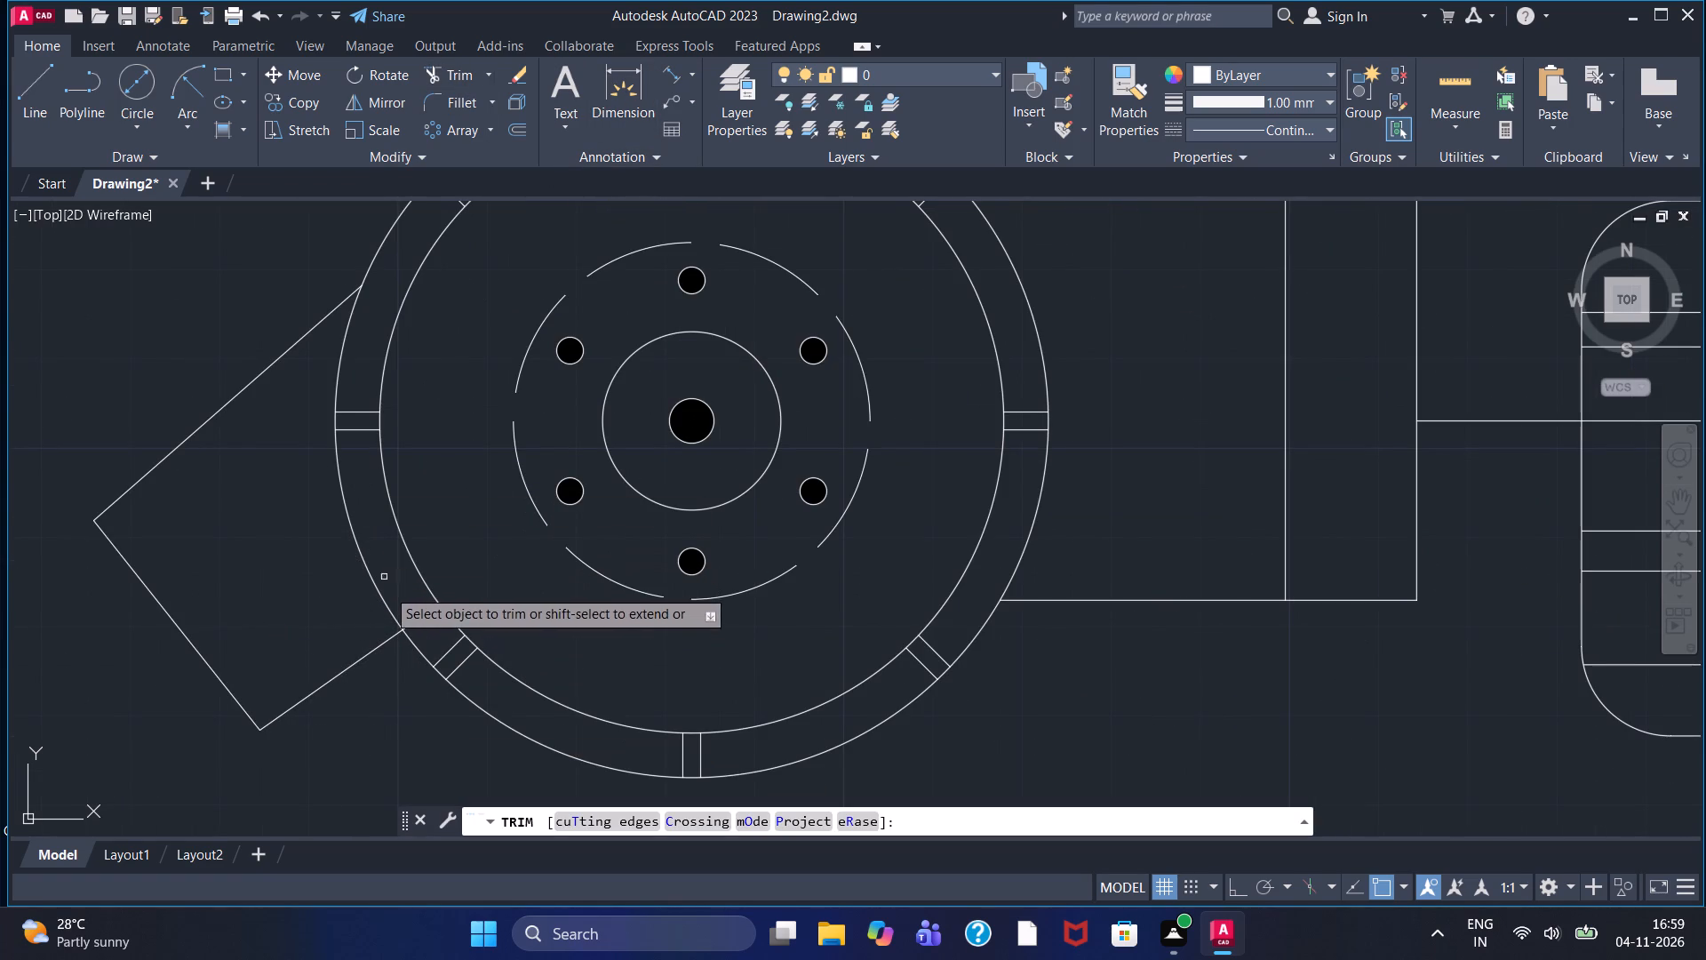
double_click(419, 626)
double_click(415, 620)
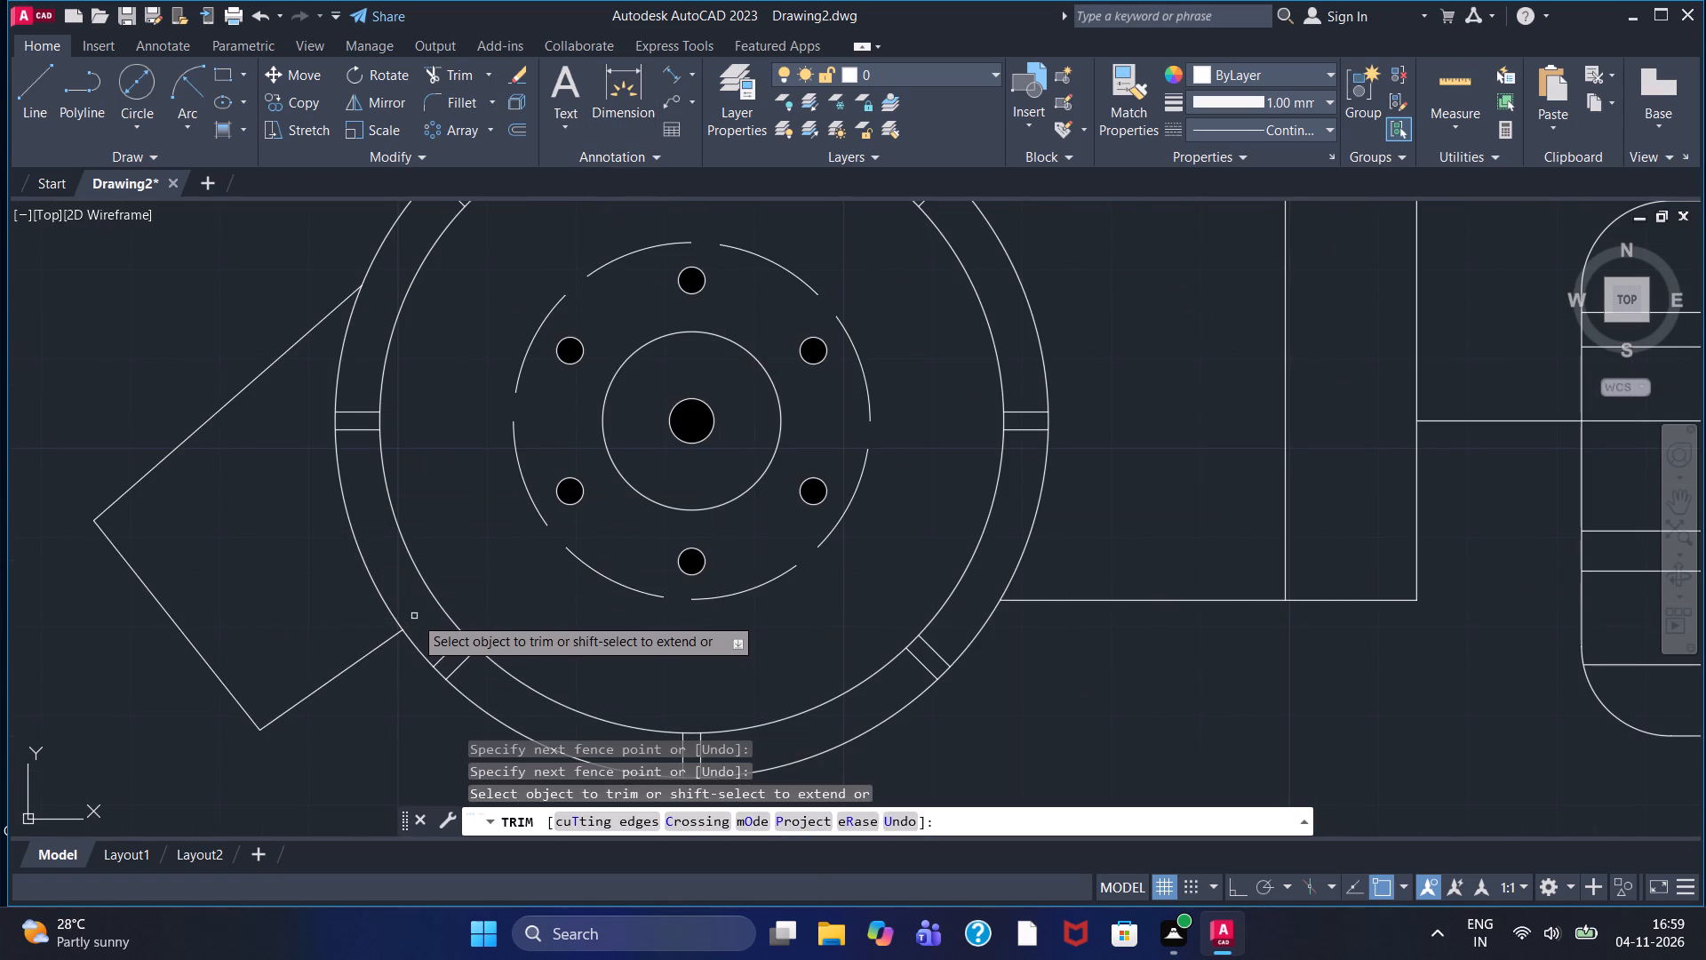
key(Escape)
Fillet both outer corners of the bracket in front of the small wheel with a radius of 5.
click(458, 100)
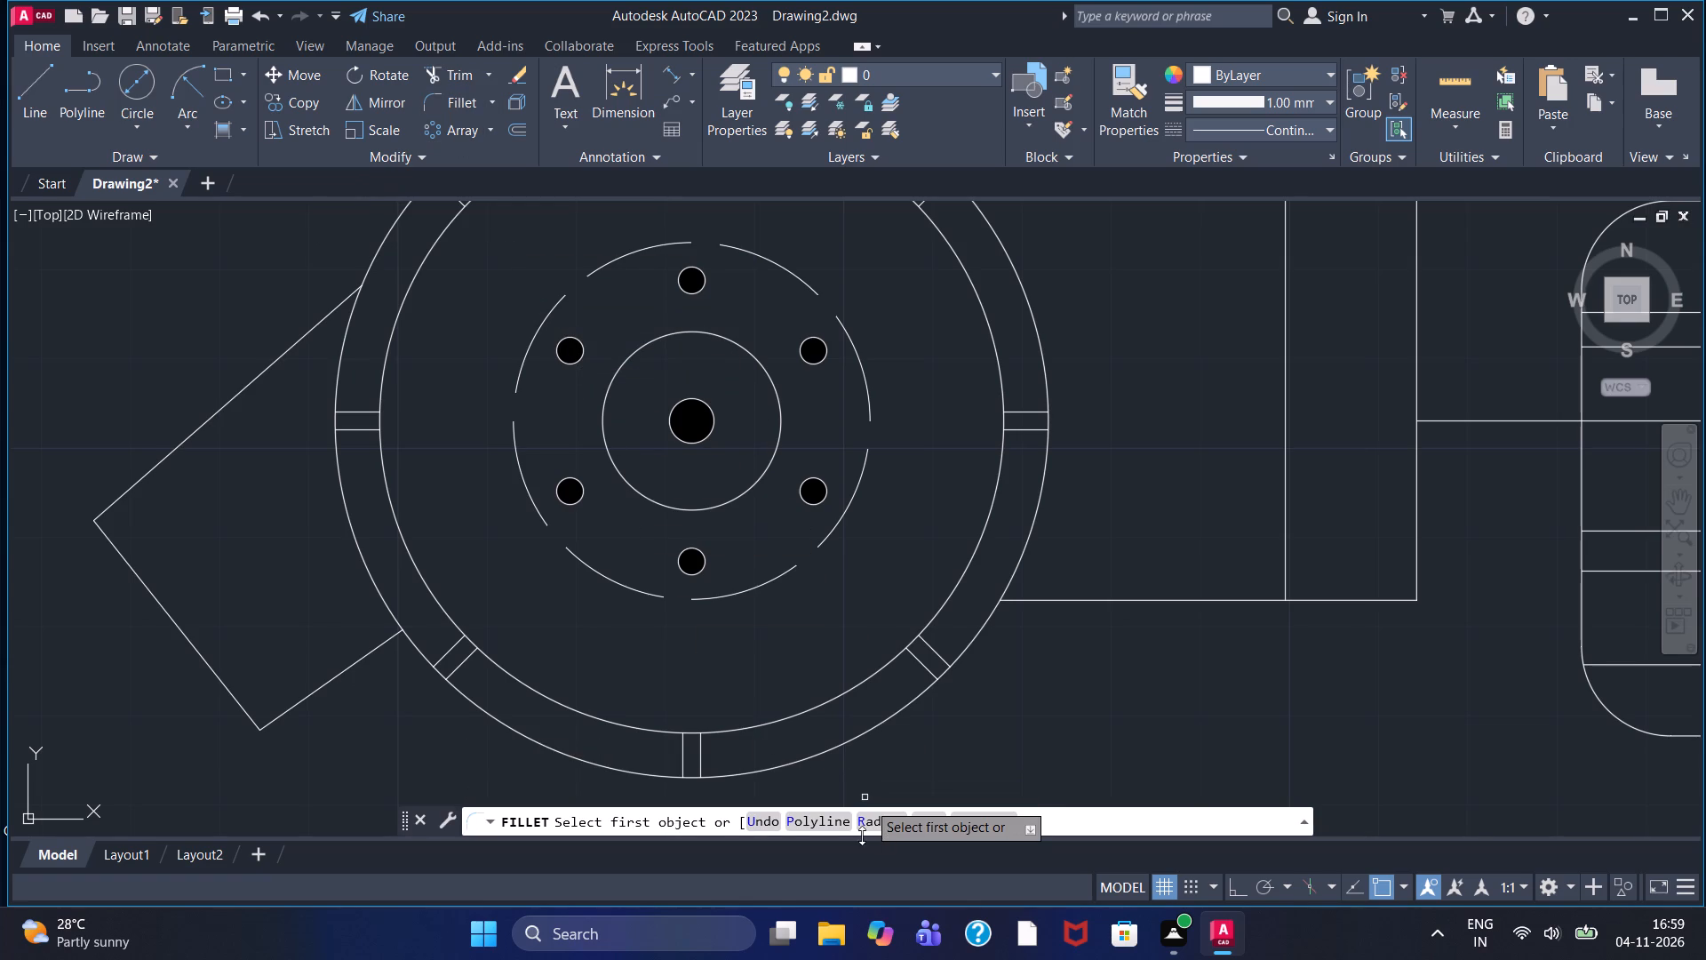
right_click(873, 829)
double_click(873, 829)
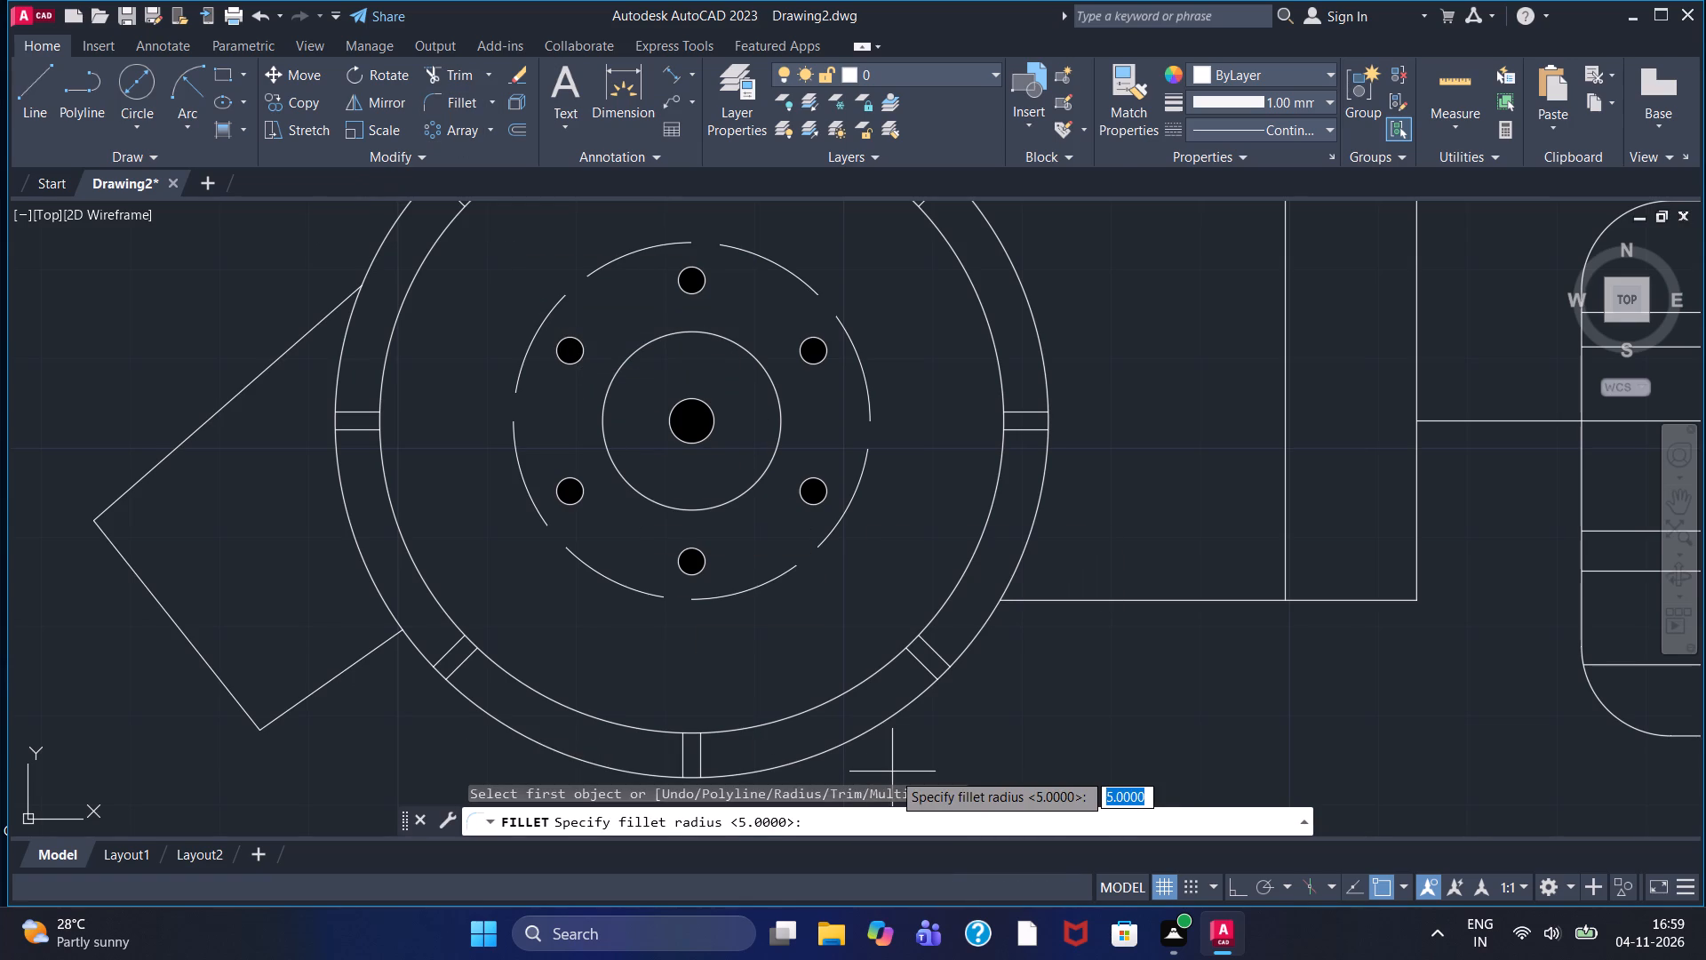
key(5)
key(Return)
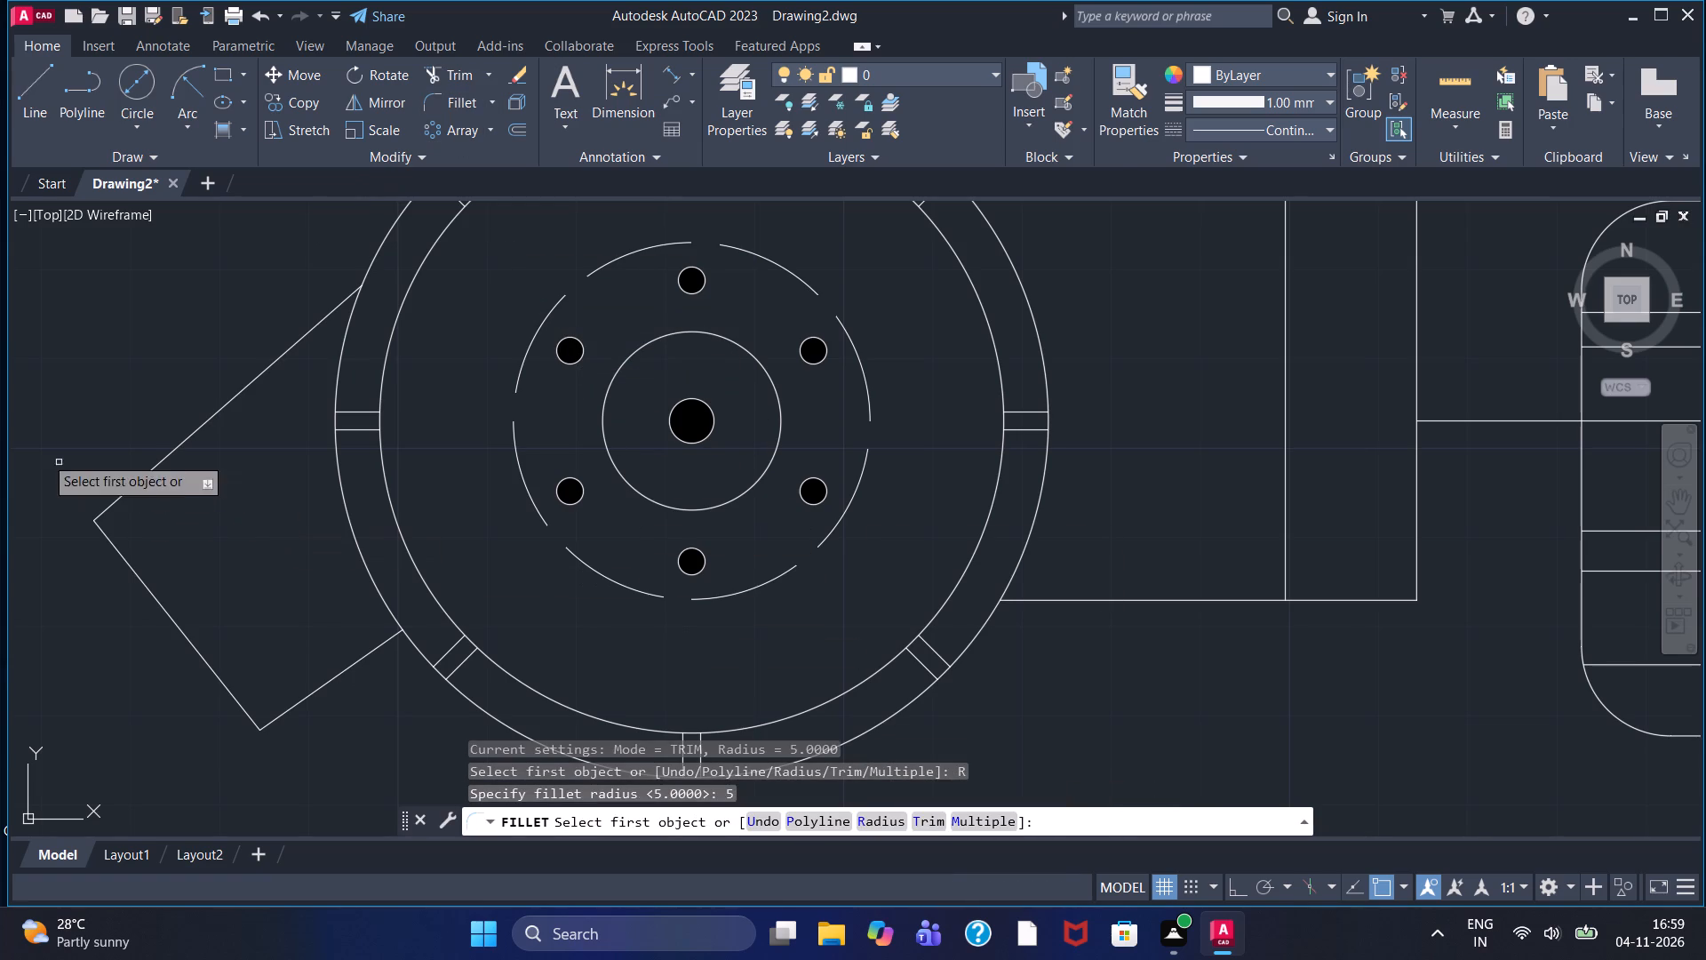
click(107, 532)
click(106, 508)
right_click(96, 469)
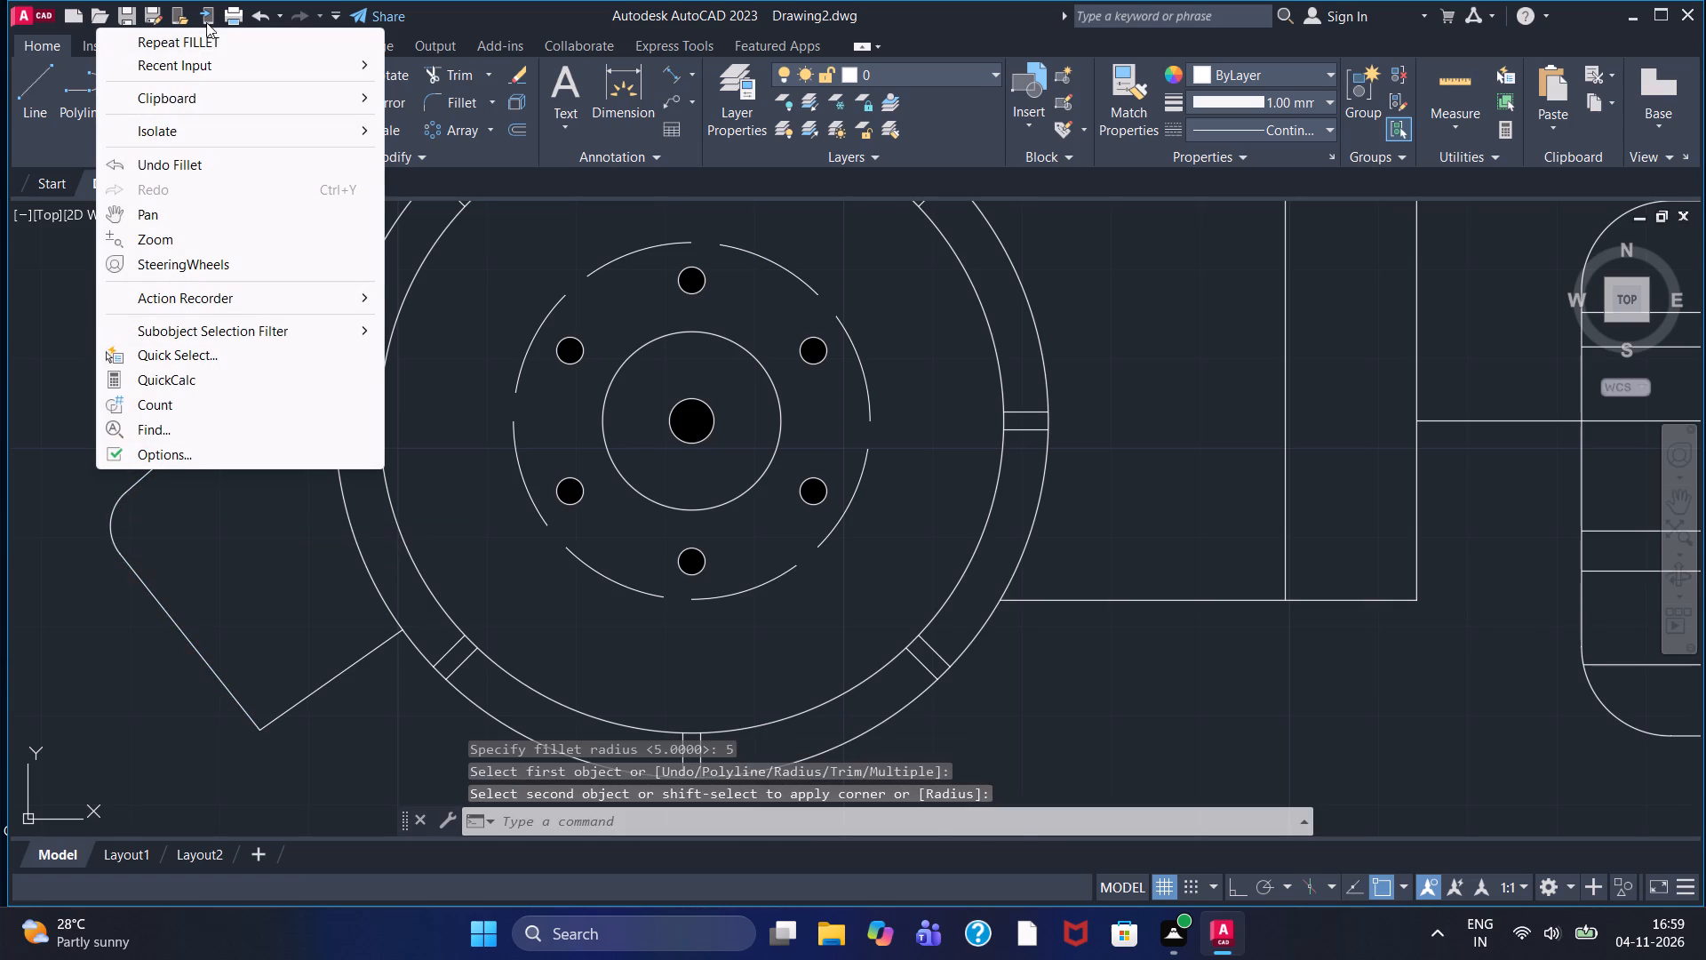
double_click(207, 39)
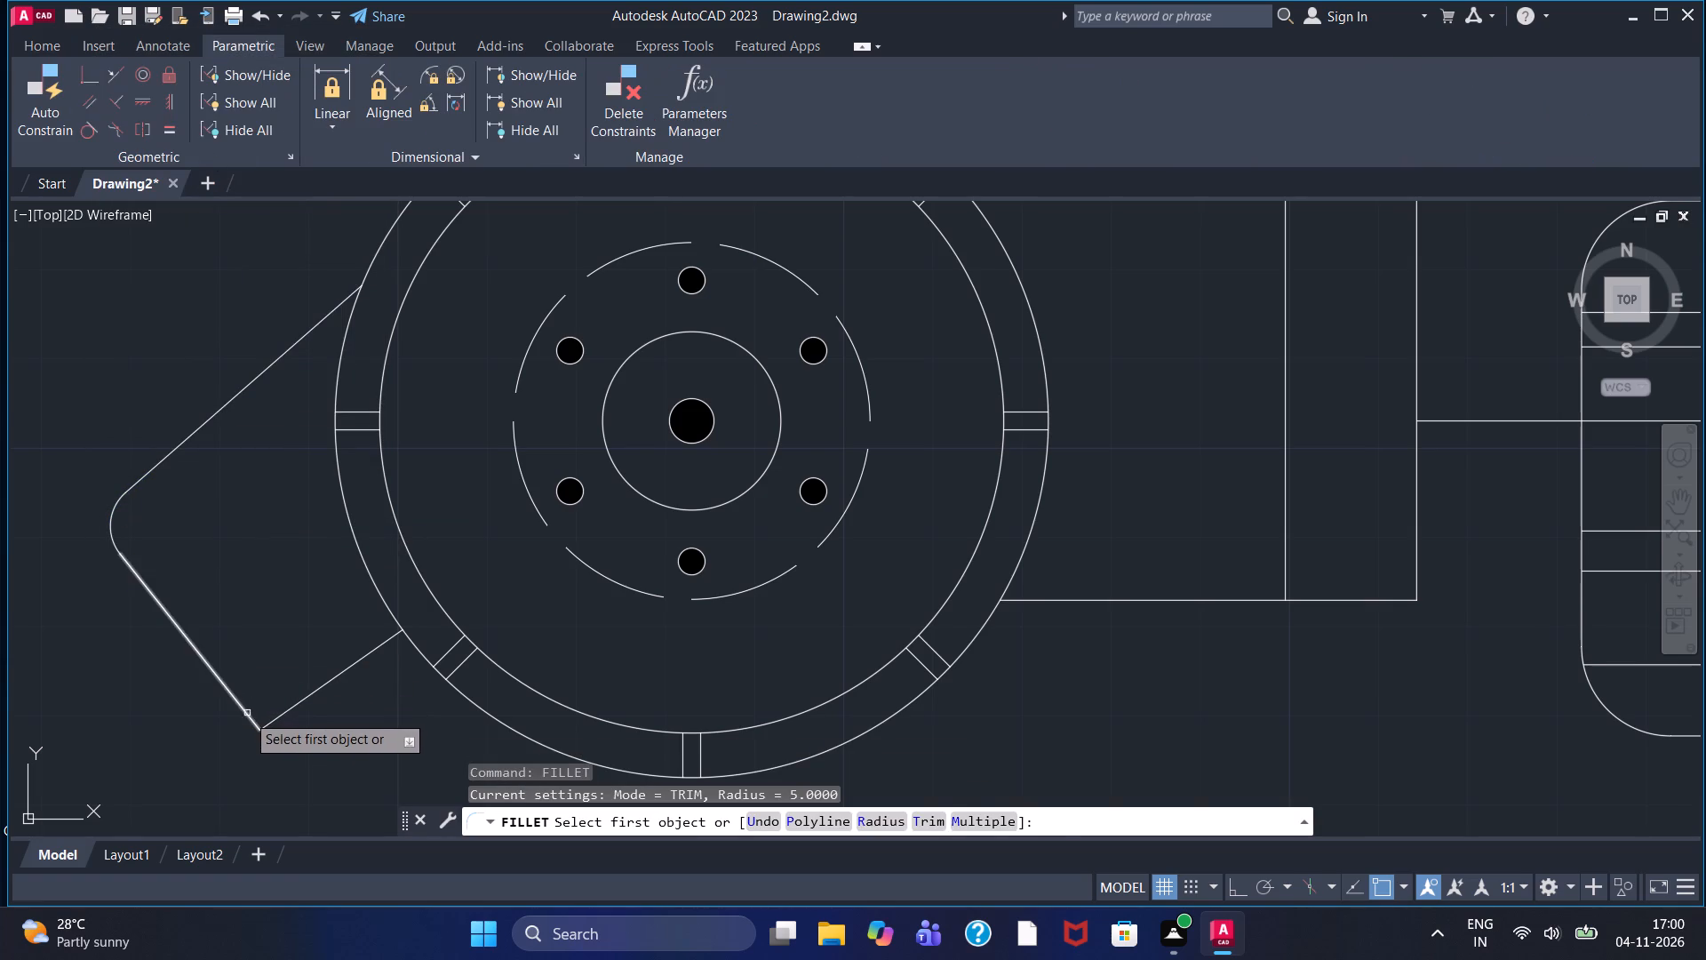
double_click(246, 714)
click(281, 716)
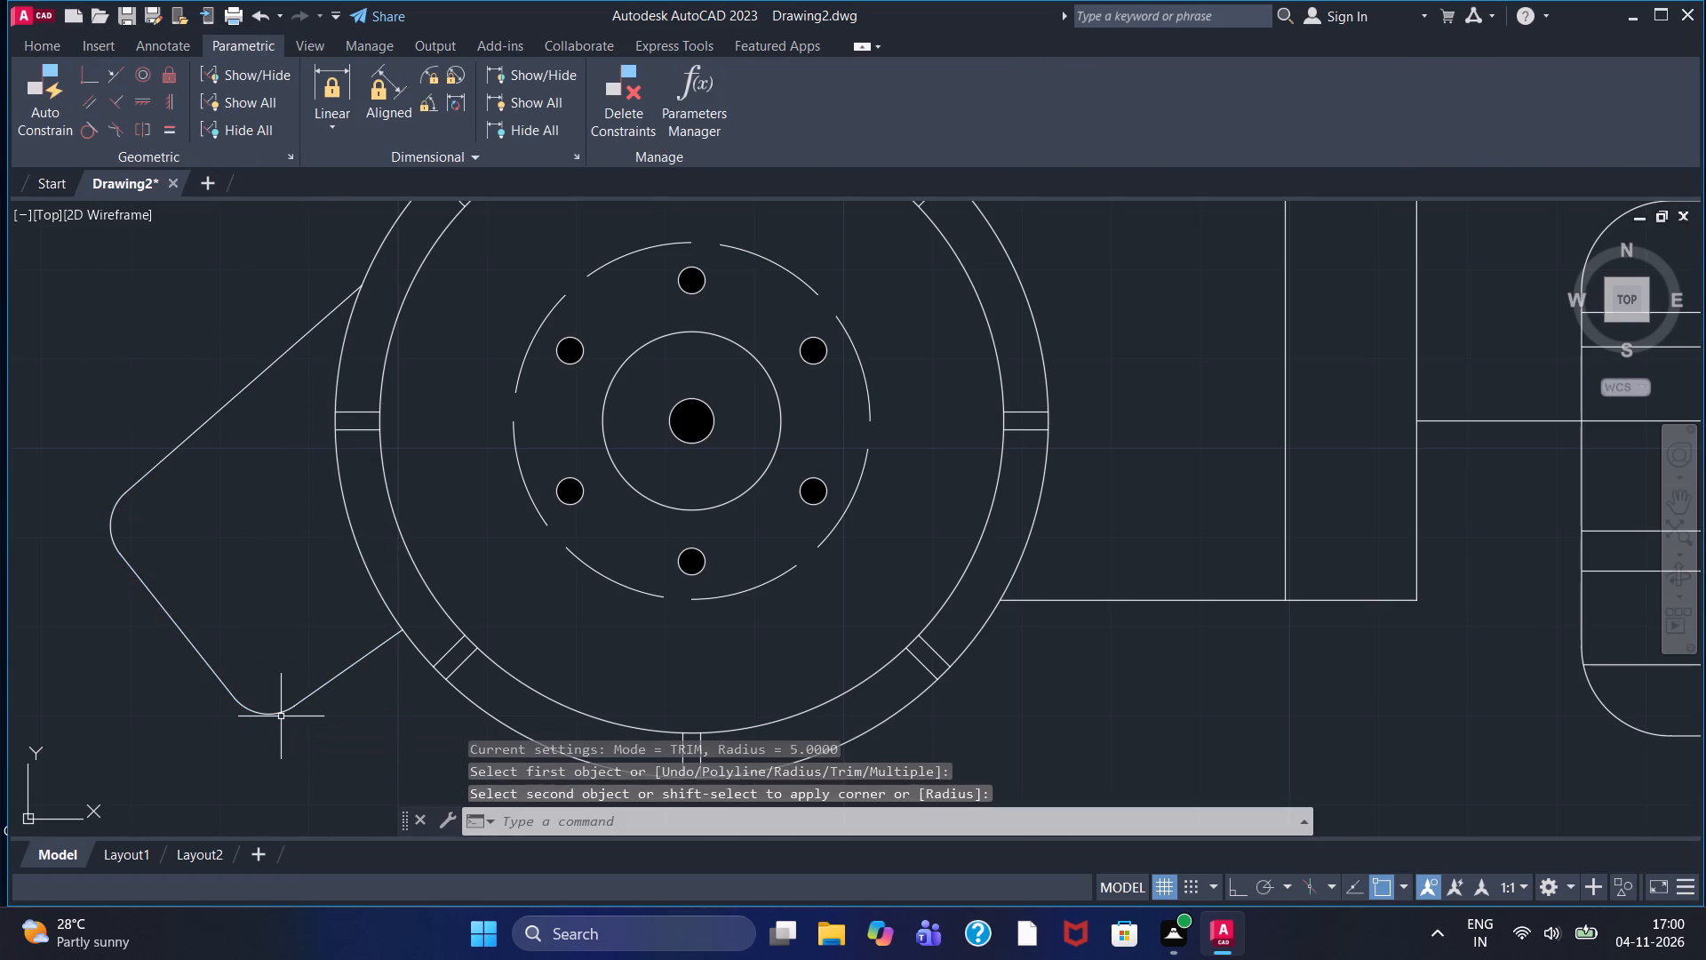
key(Escape)
With Ortho on, draw a box from the hood's sloping front edge: 15 across, 10 down, and back past the edge.
click(35, 46)
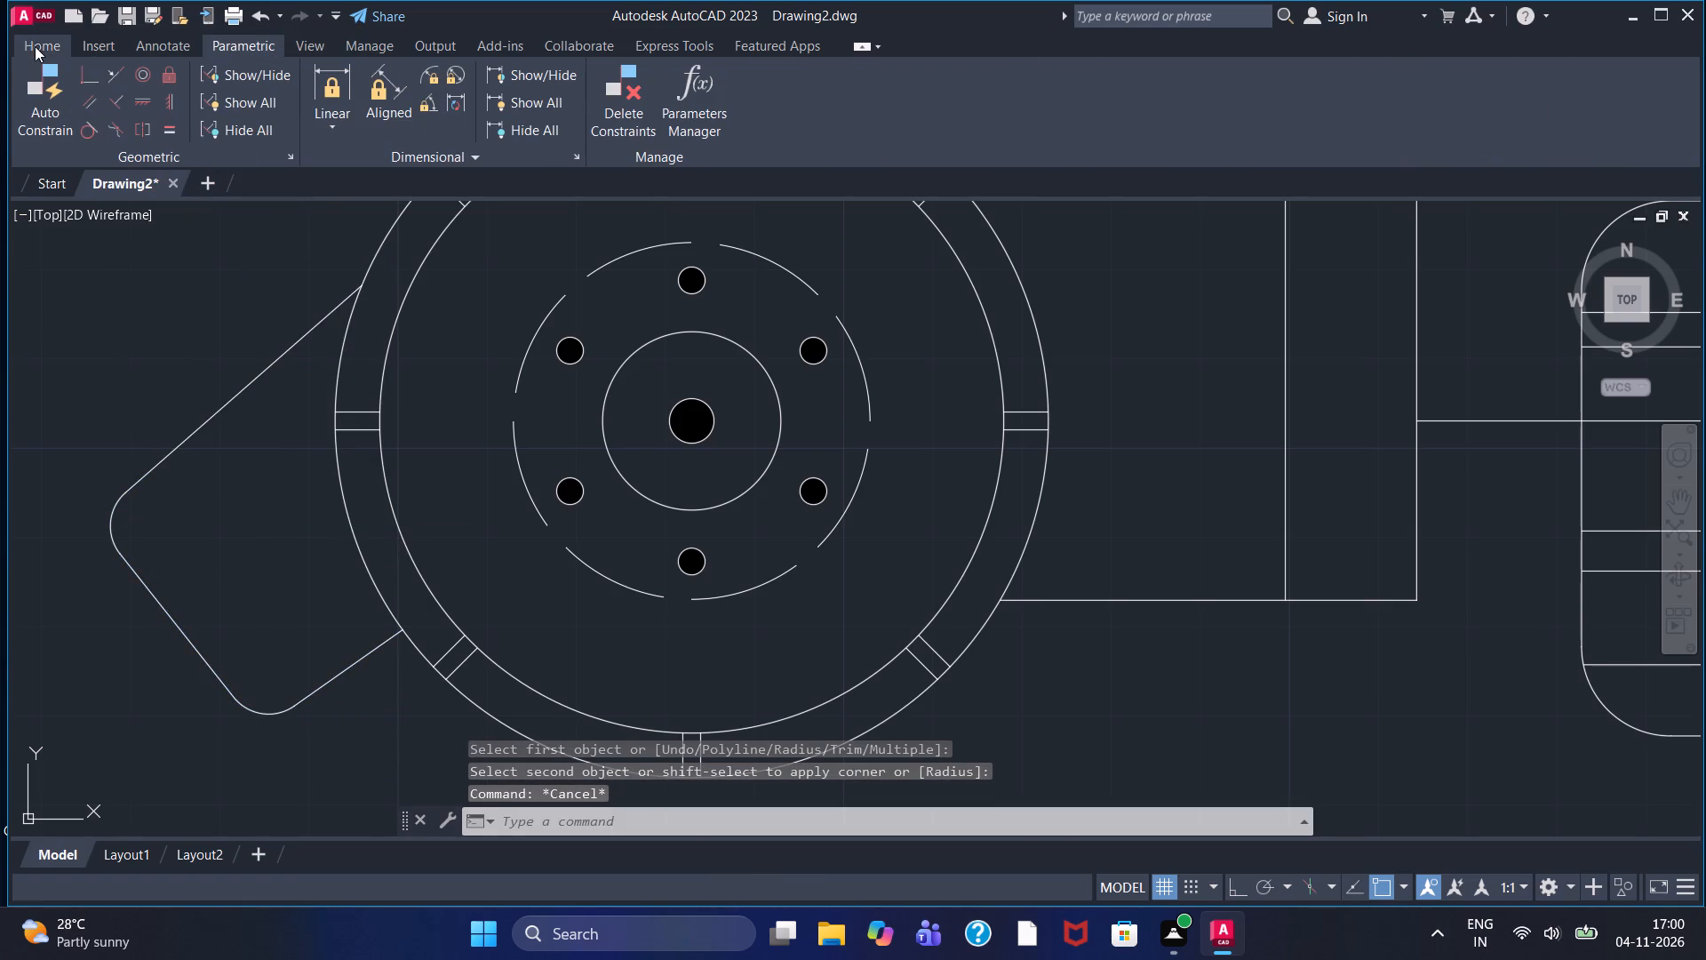
scroll(253, 363, down, 1)
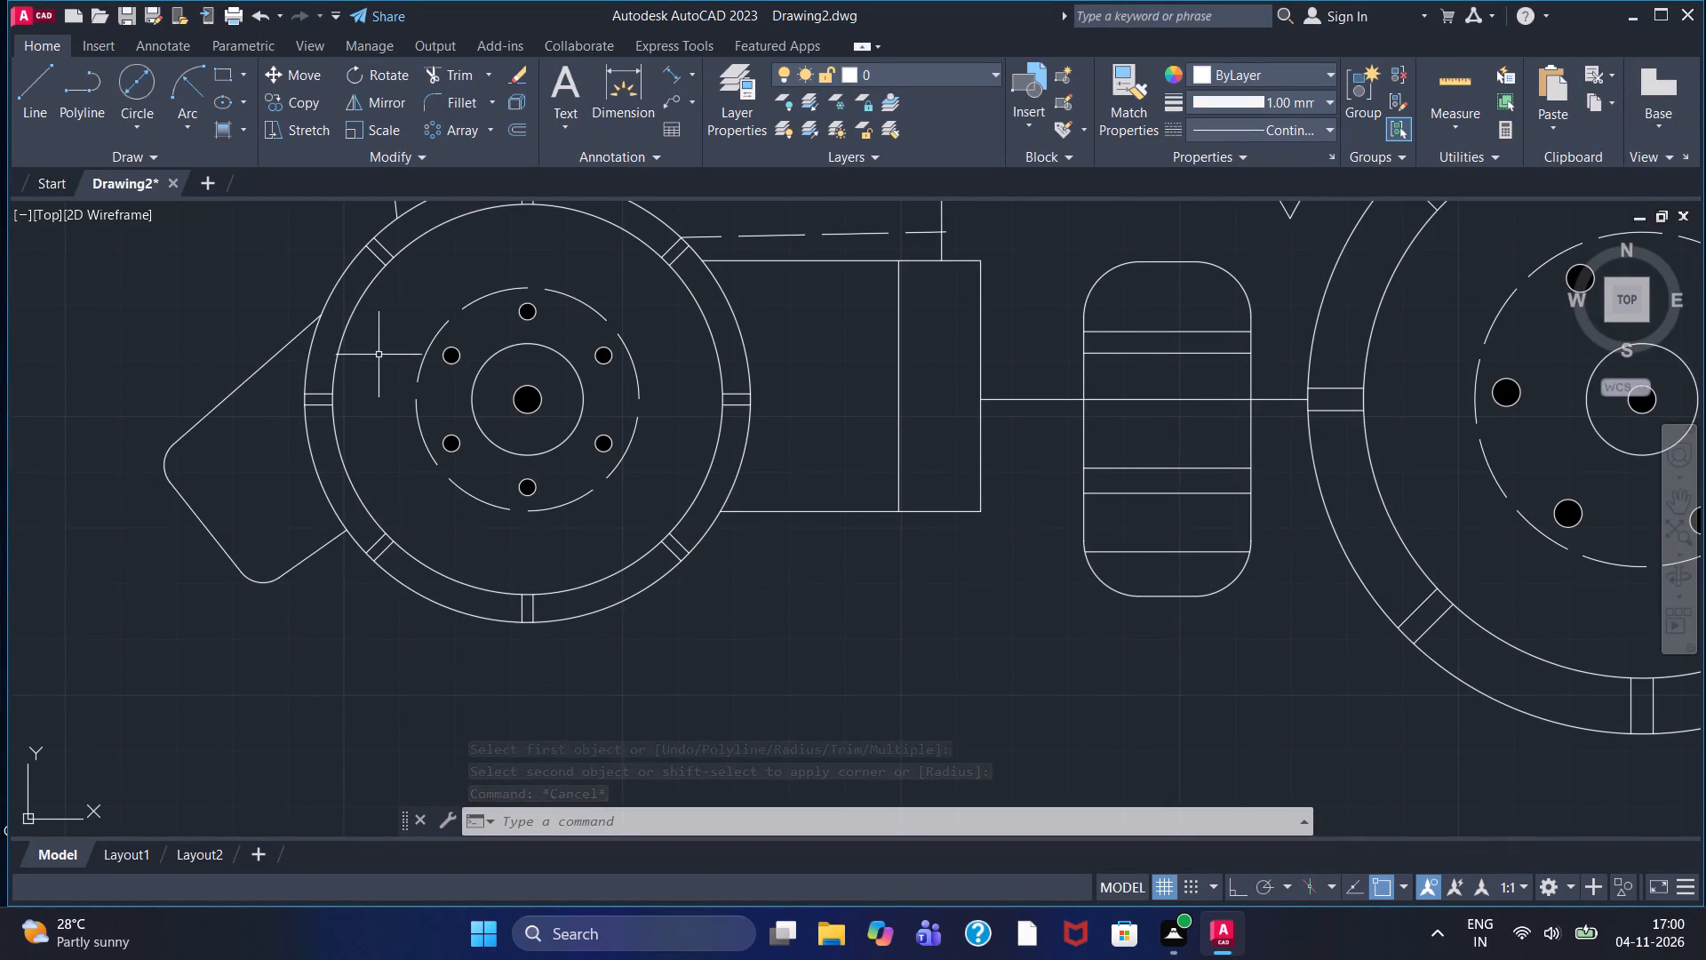
middle_drag(419, 341, 365, 651)
scroll(356, 607, down, 1)
middle_drag(398, 428, 413, 549)
scroll(395, 532, up, 2)
click(23, 108)
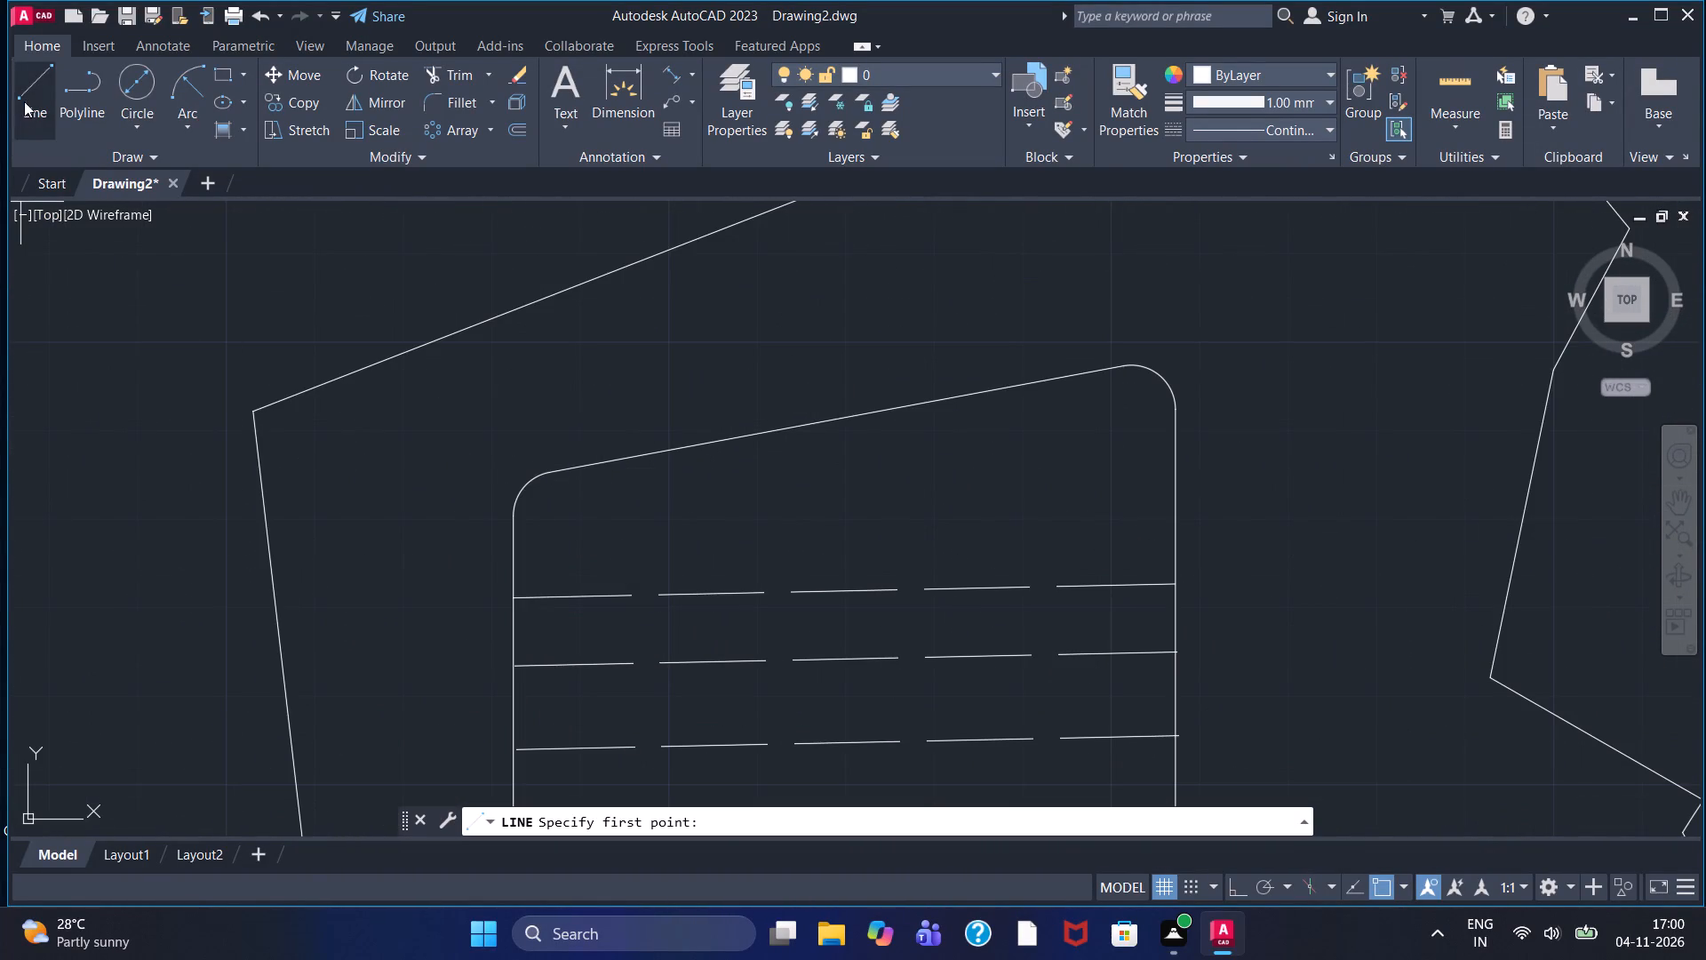
click(267, 528)
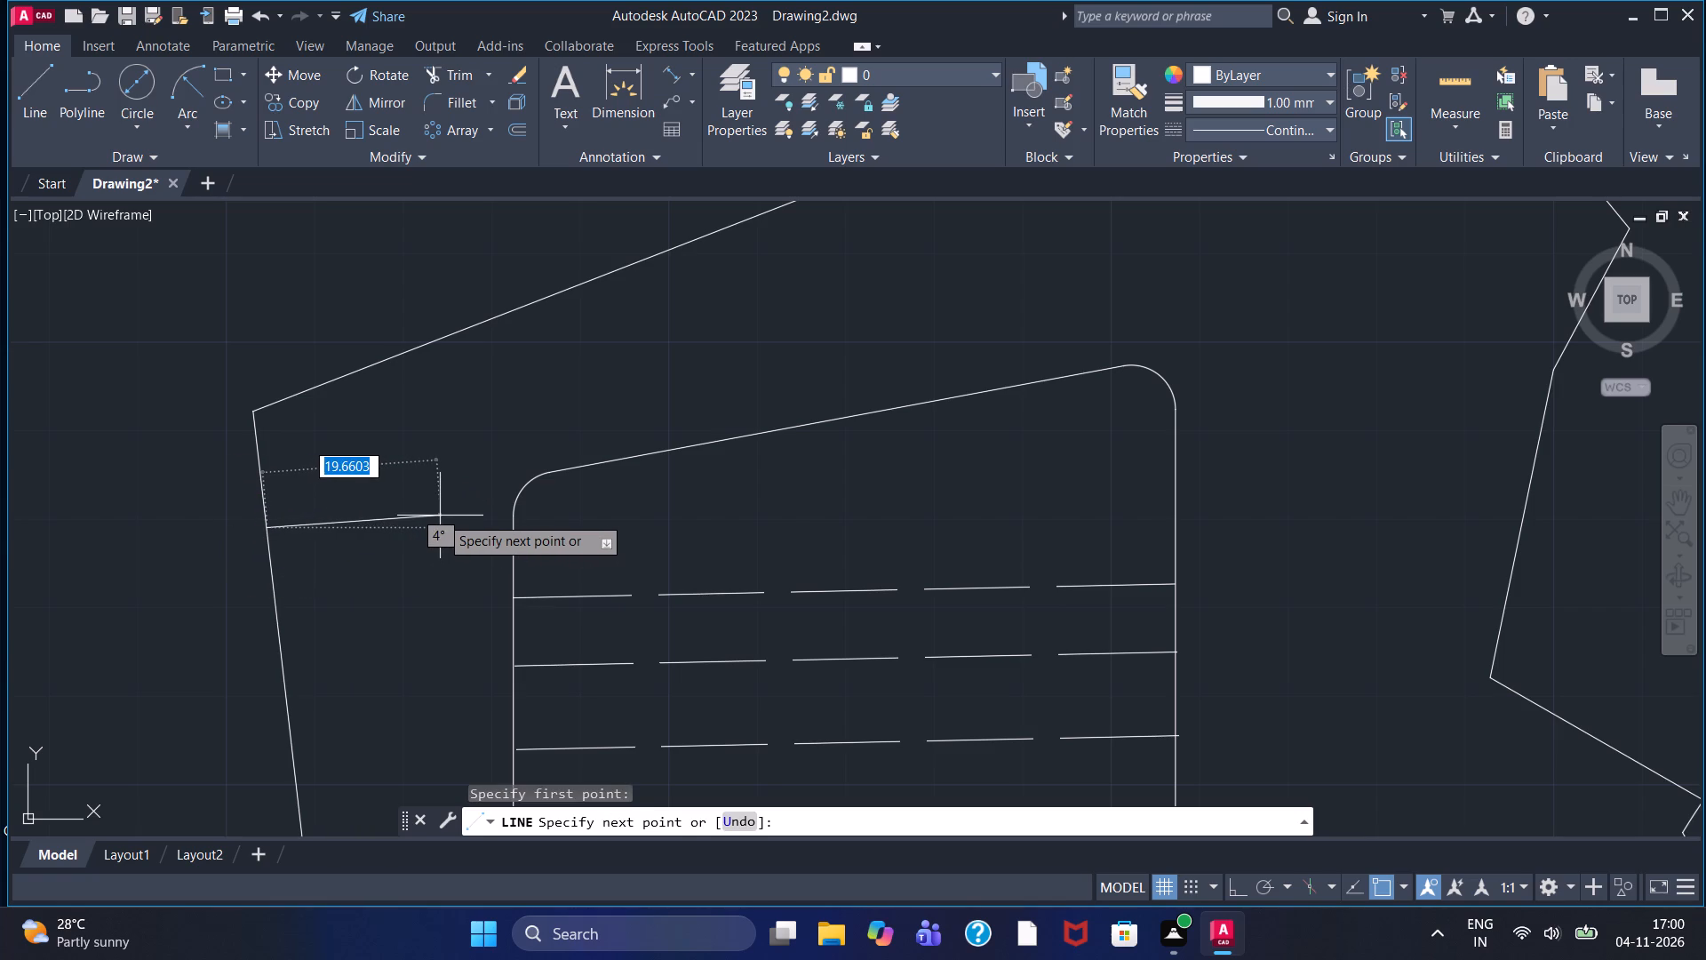
key(F8)
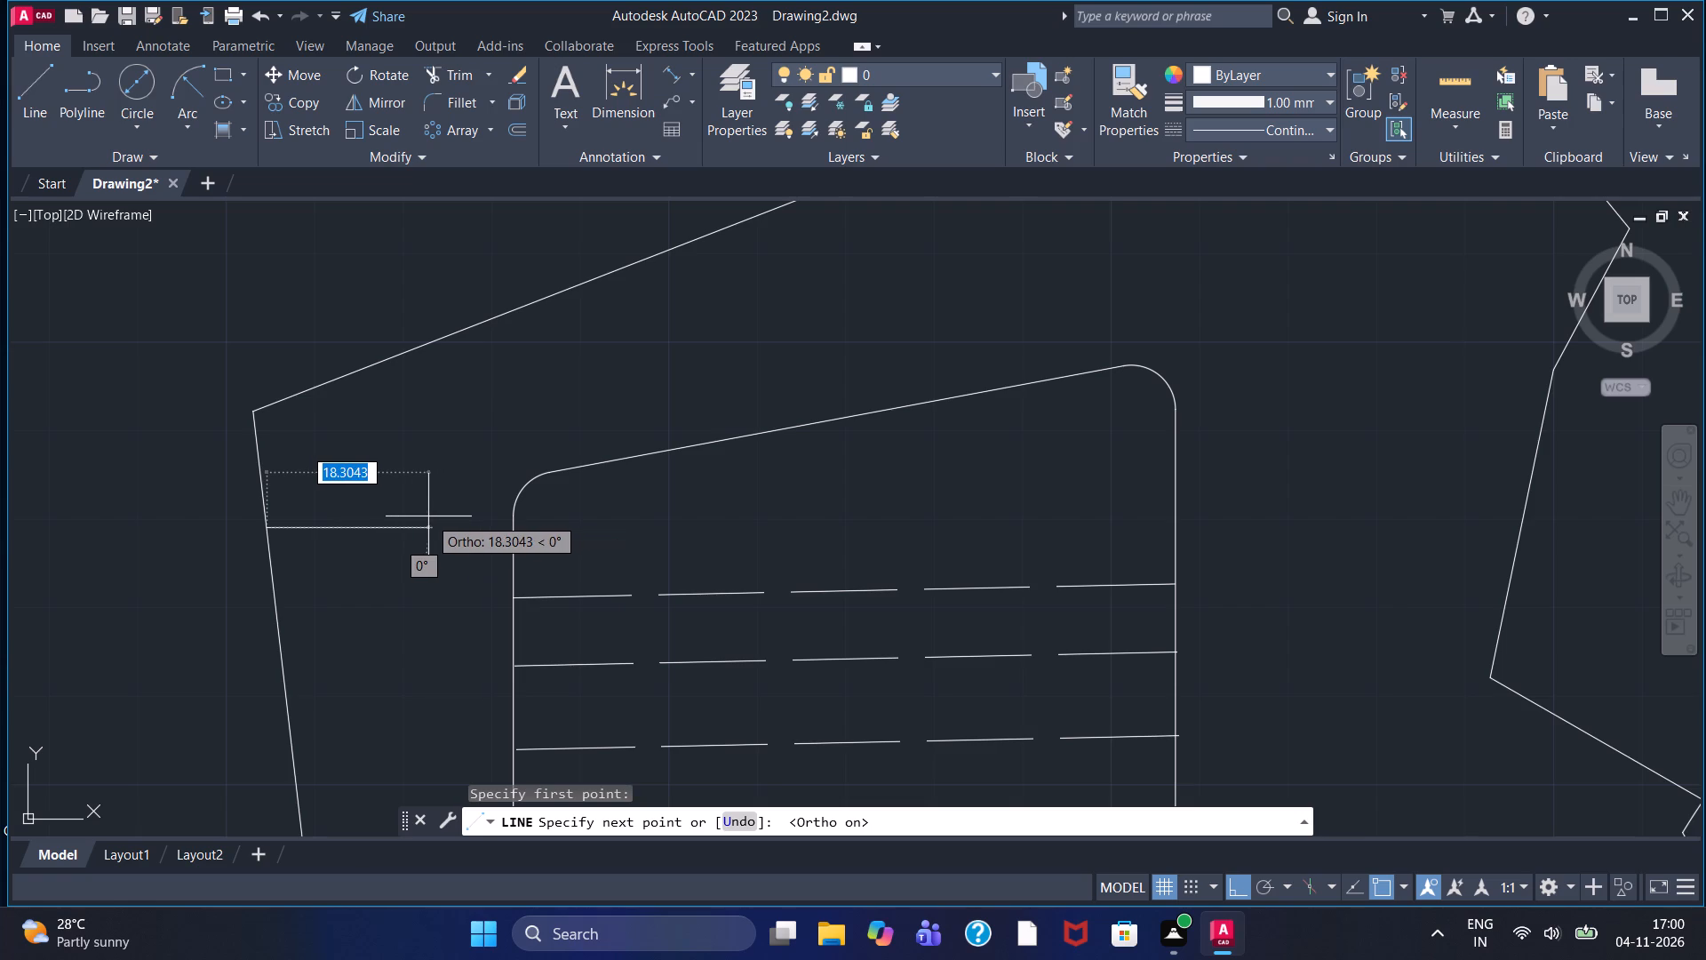
text(20)
key(Return)
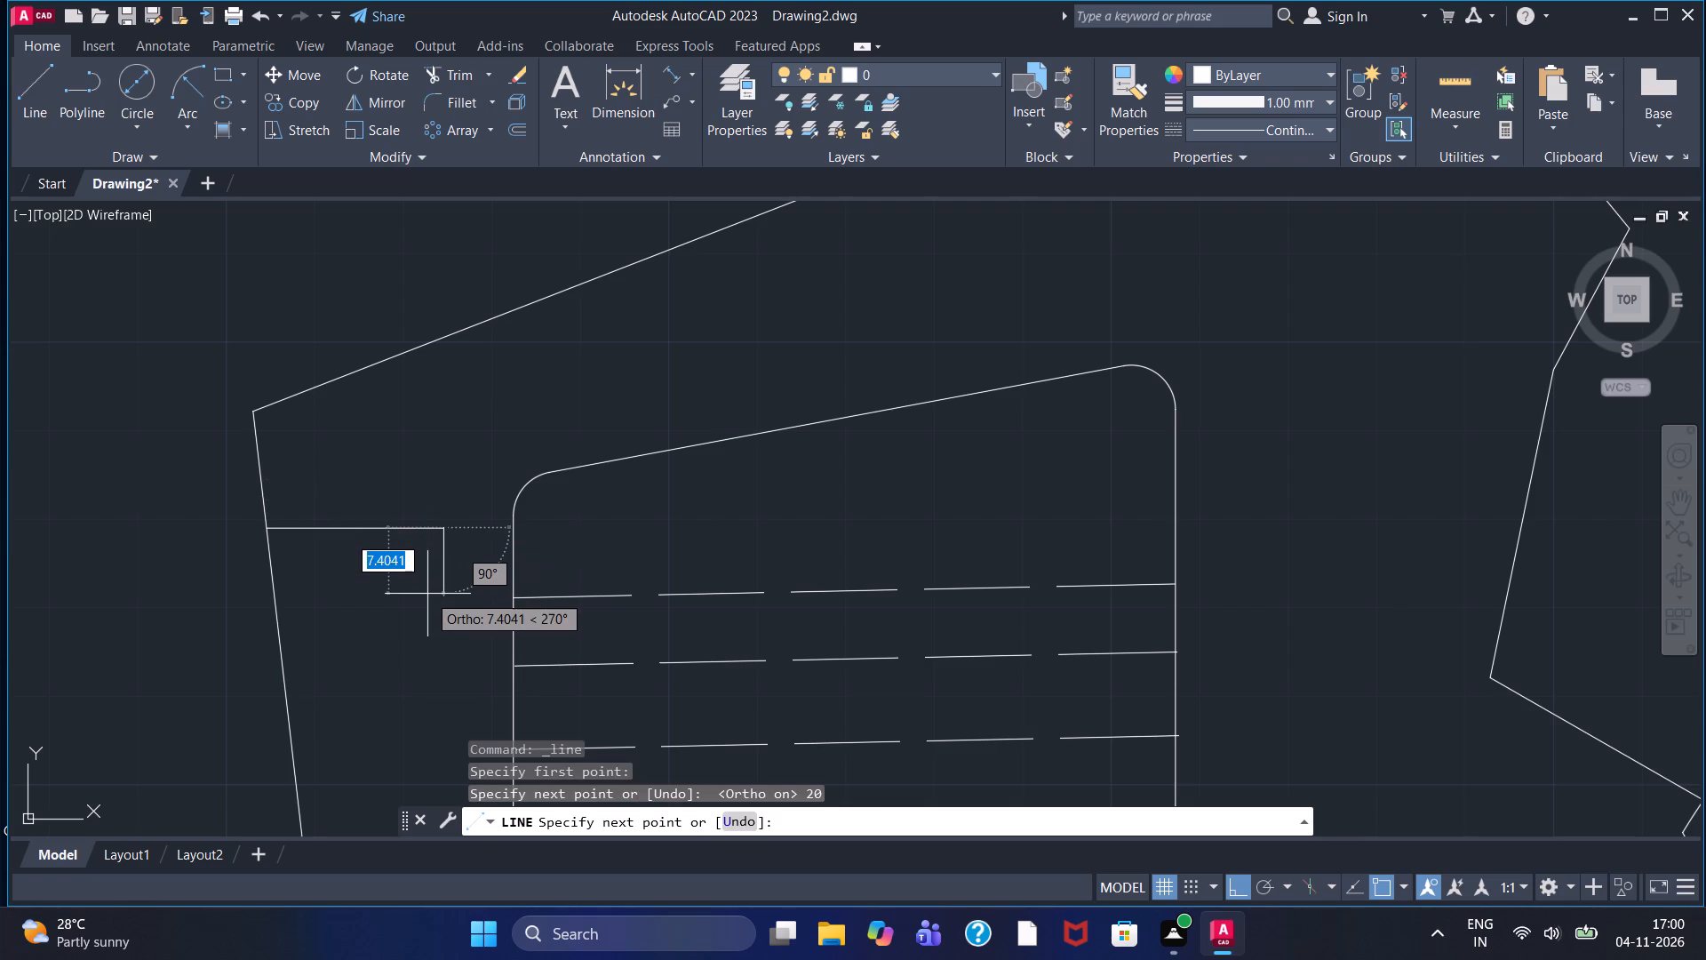
key(ctrl+z)
text(15)
key(Return)
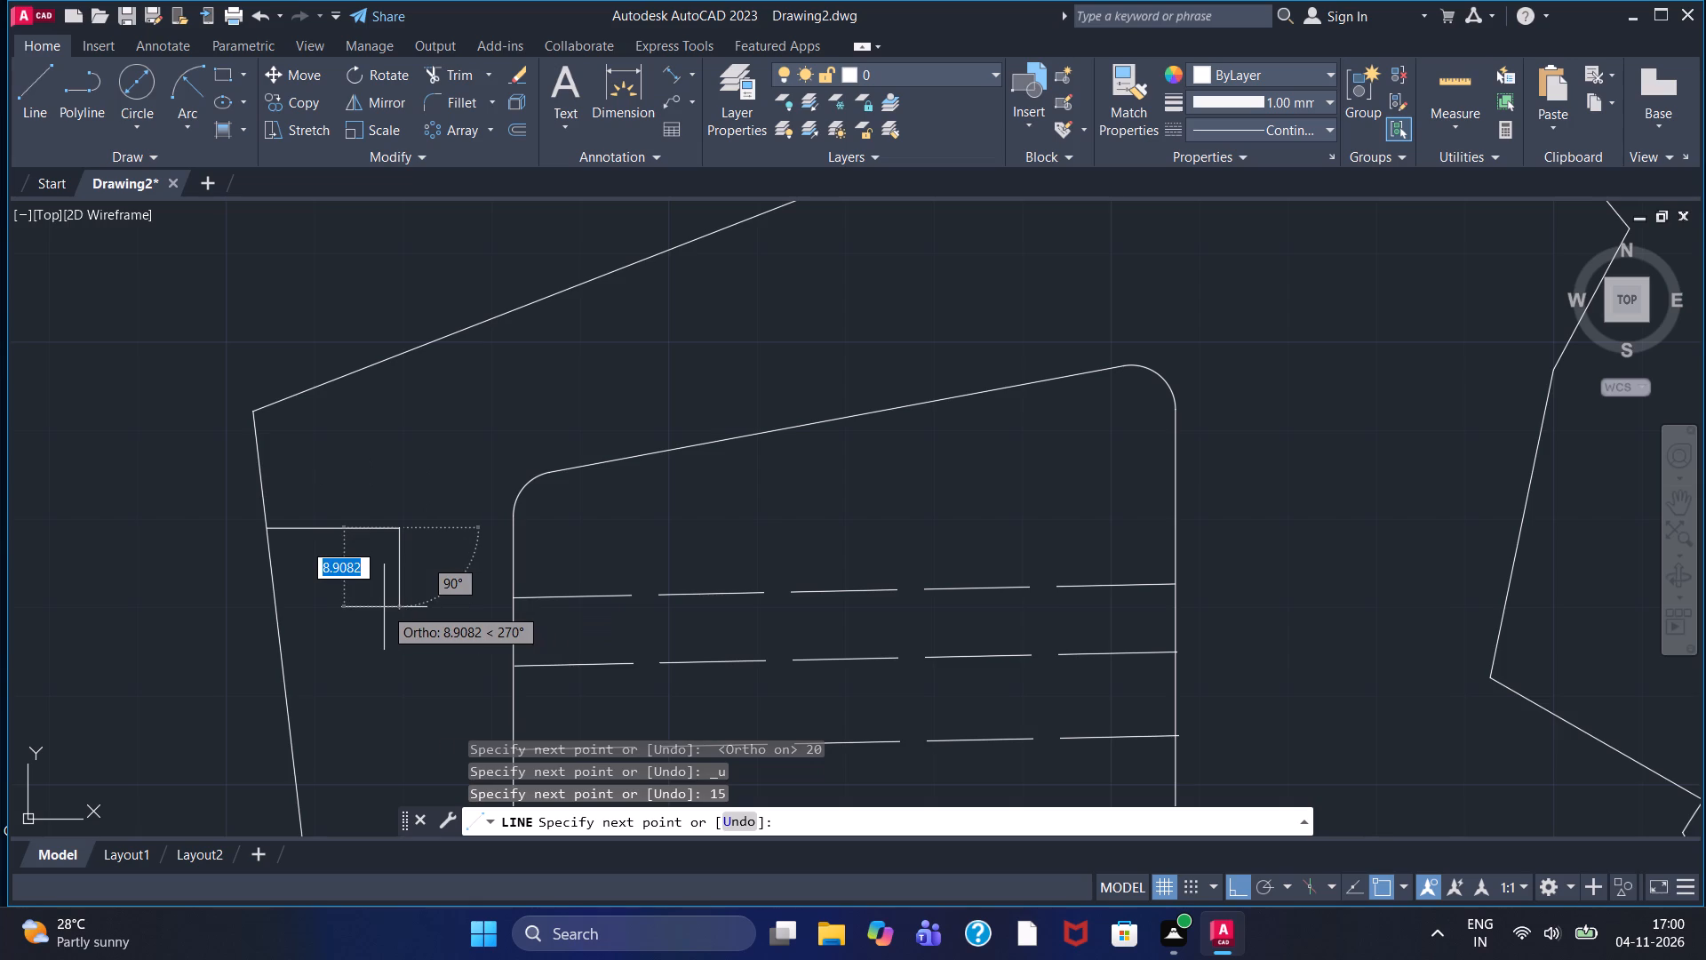
text(10)
key(Return)
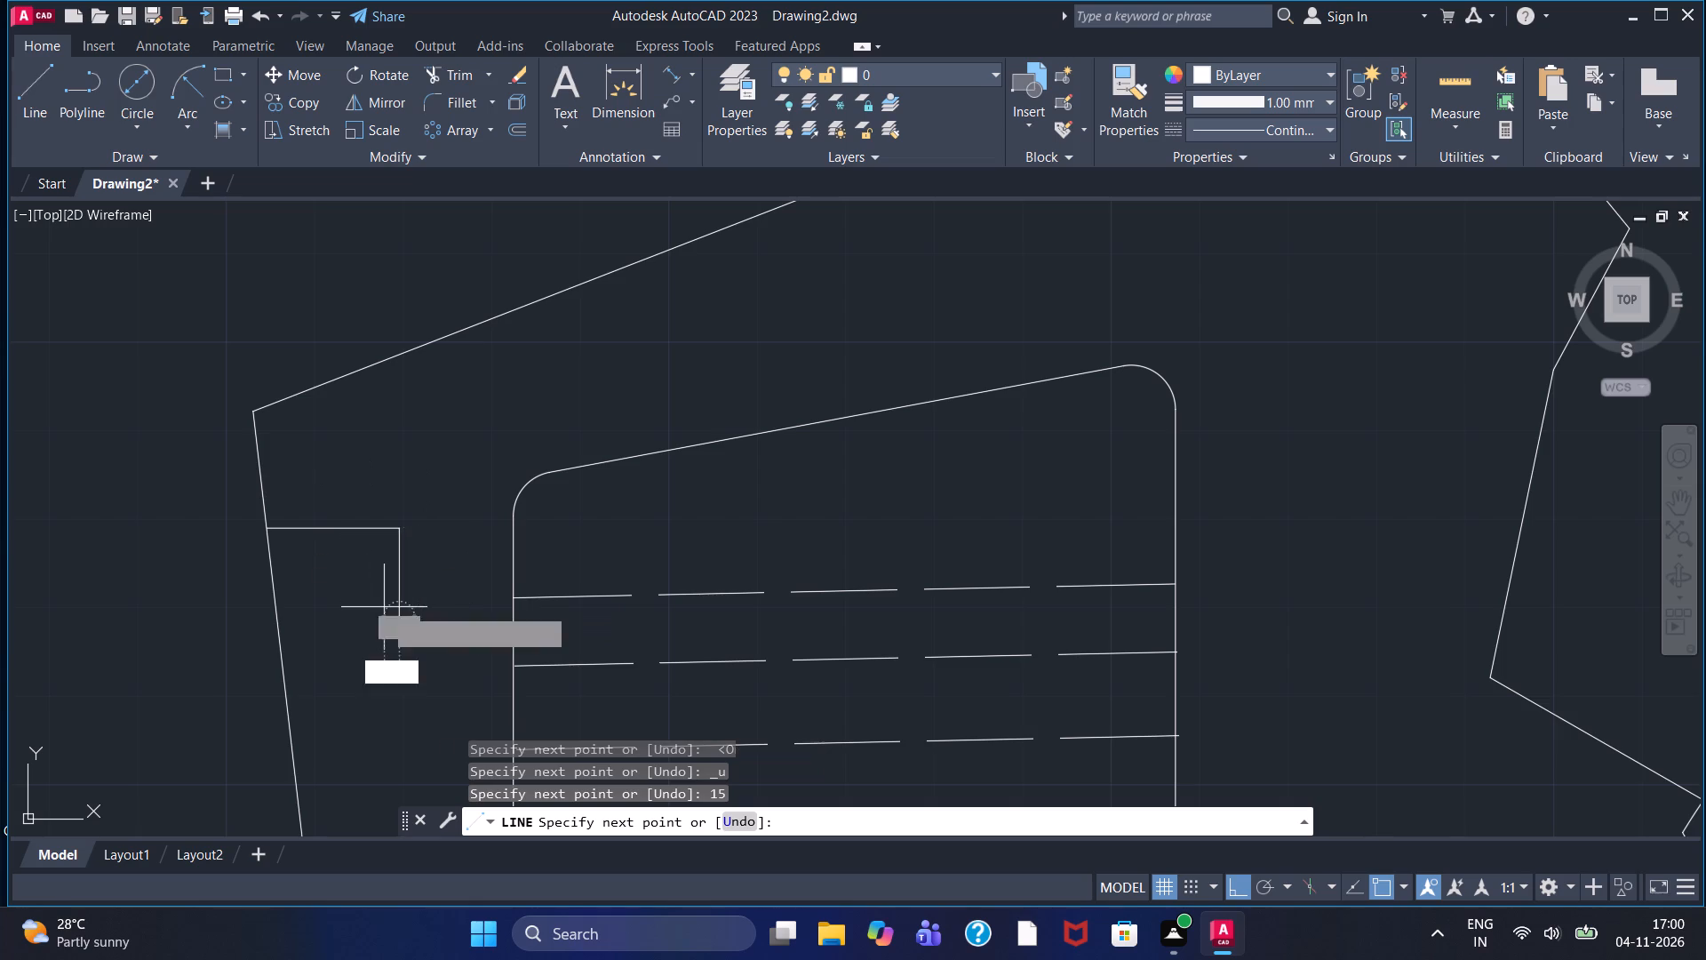
click(208, 634)
key(Escape)
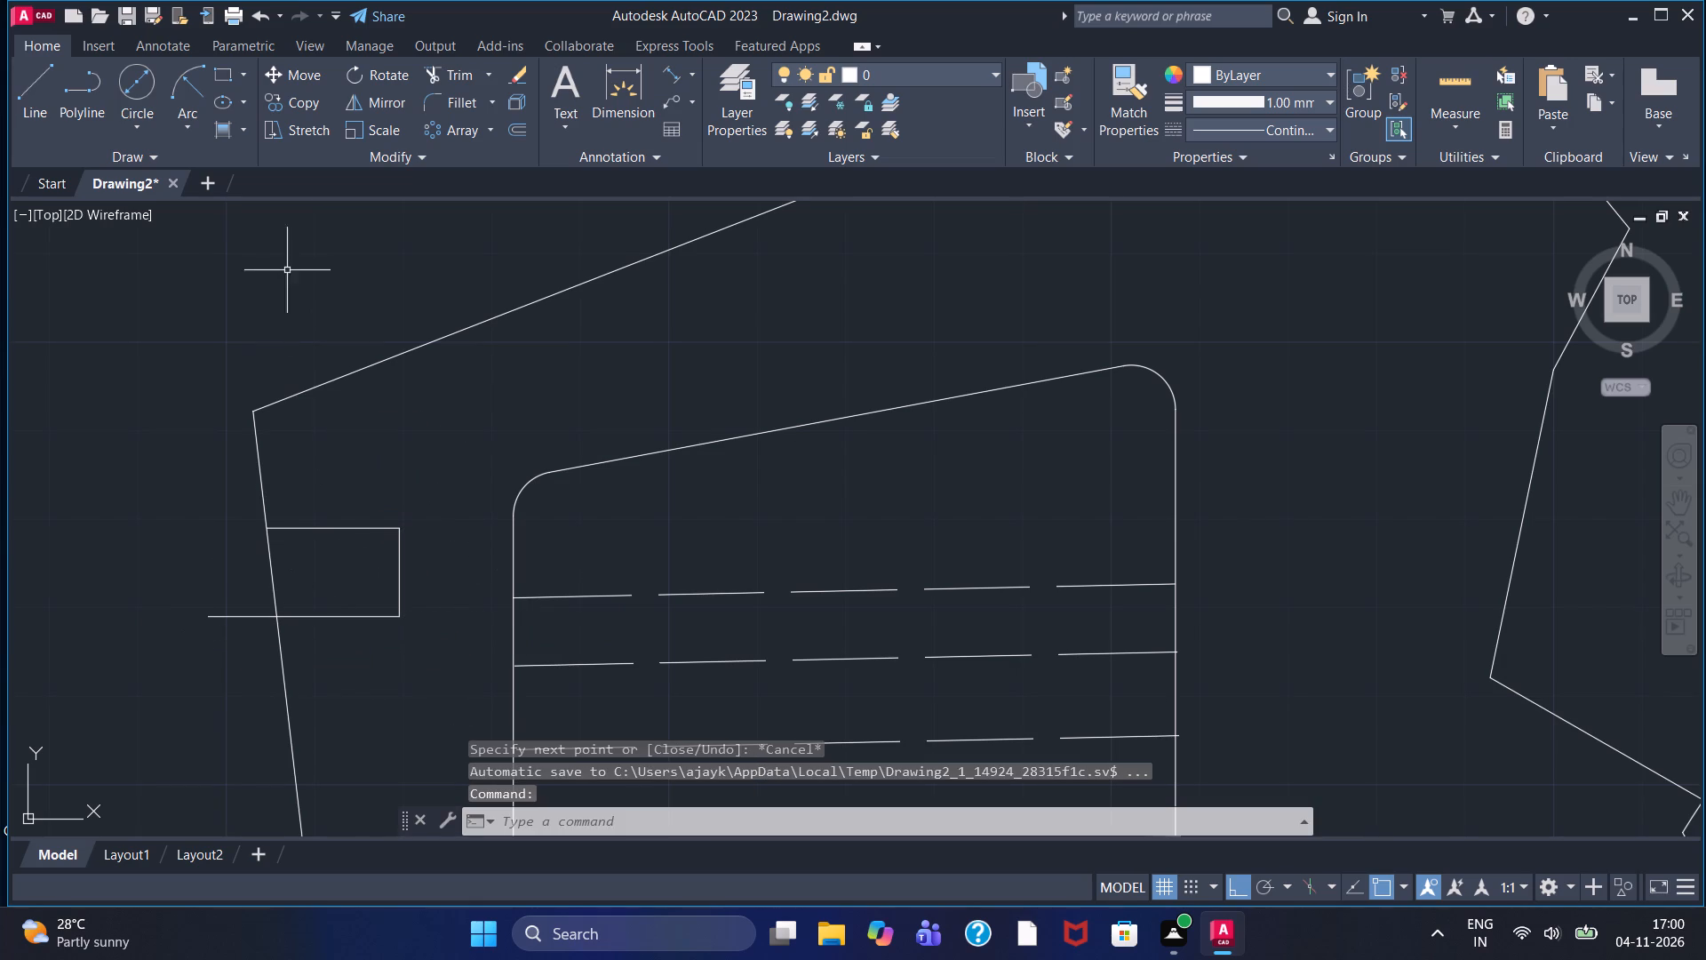
Trim the part of the box's lower line that sticks out beyond the hood's front edge.
double_click(433, 69)
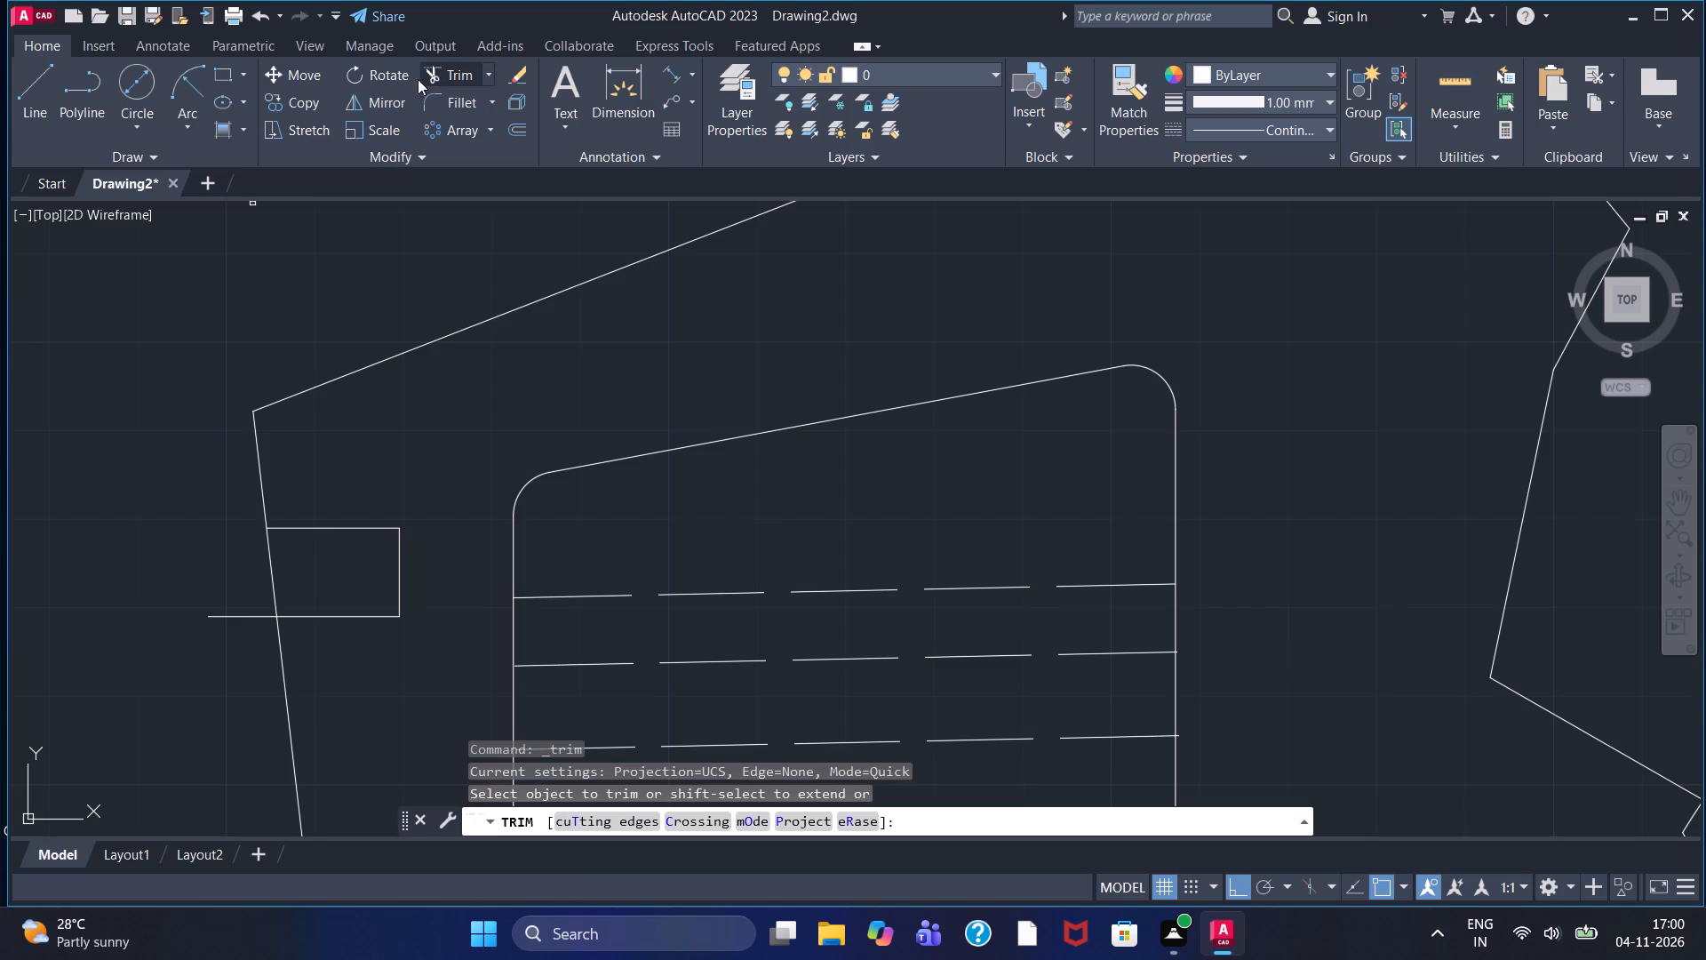
click(227, 616)
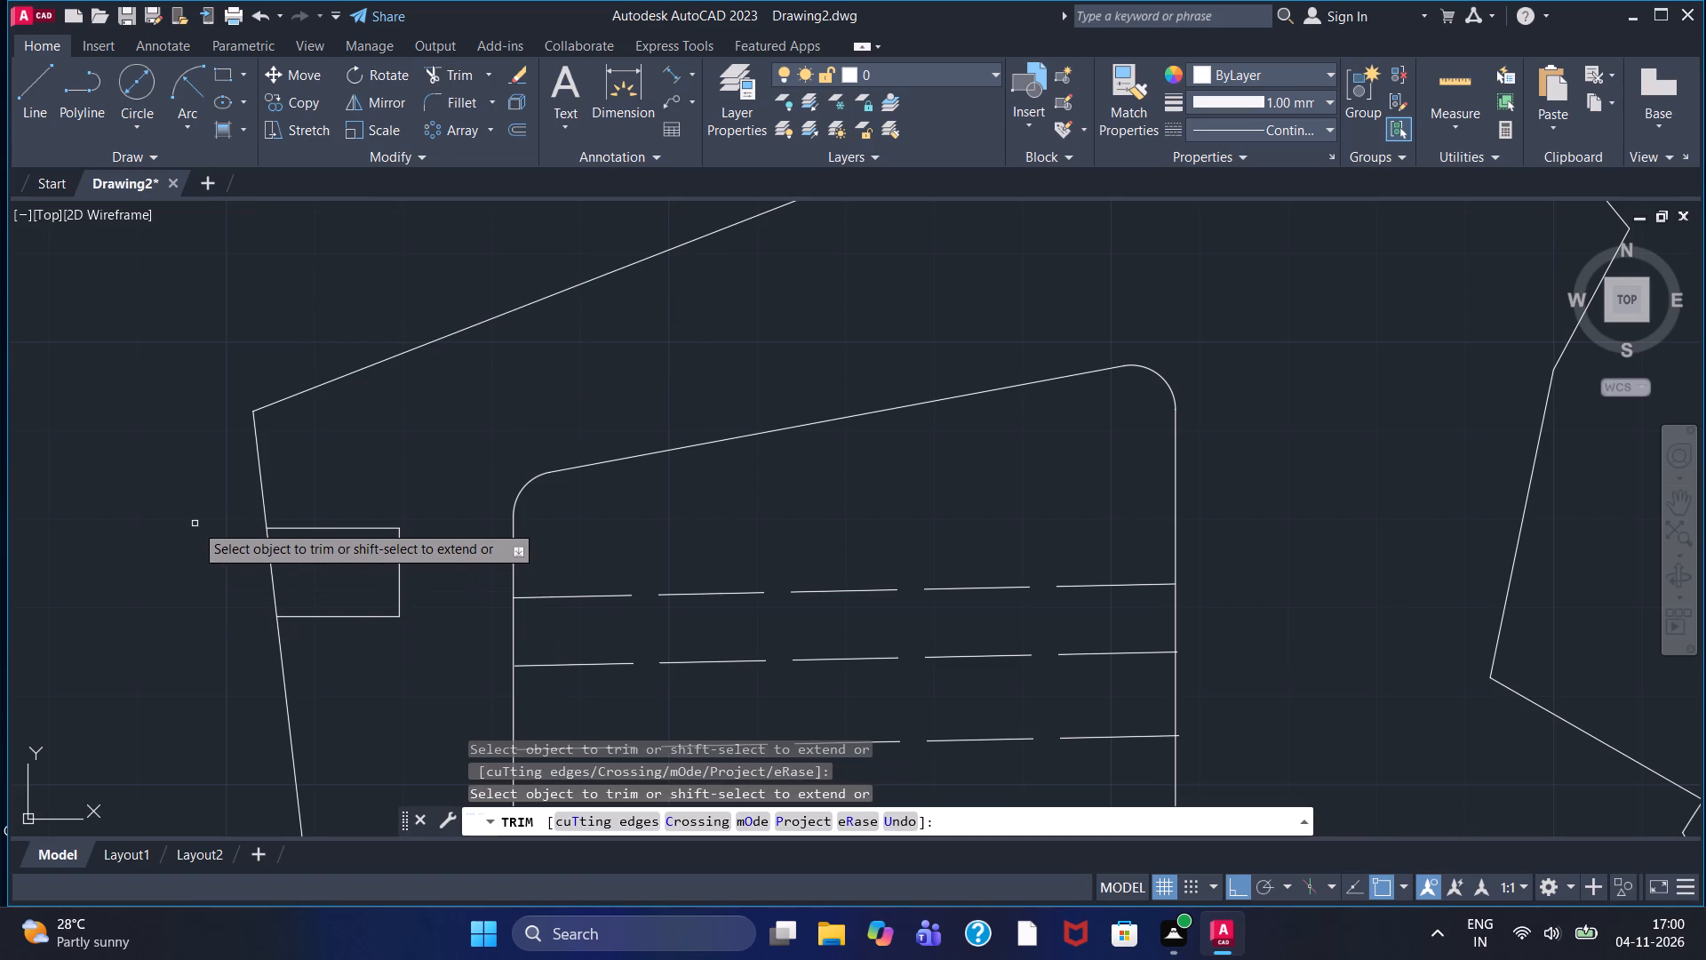
key(Escape)
Draw a circle of diameter 10 centred on the midpoint of the small box's vertical side.
click(142, 68)
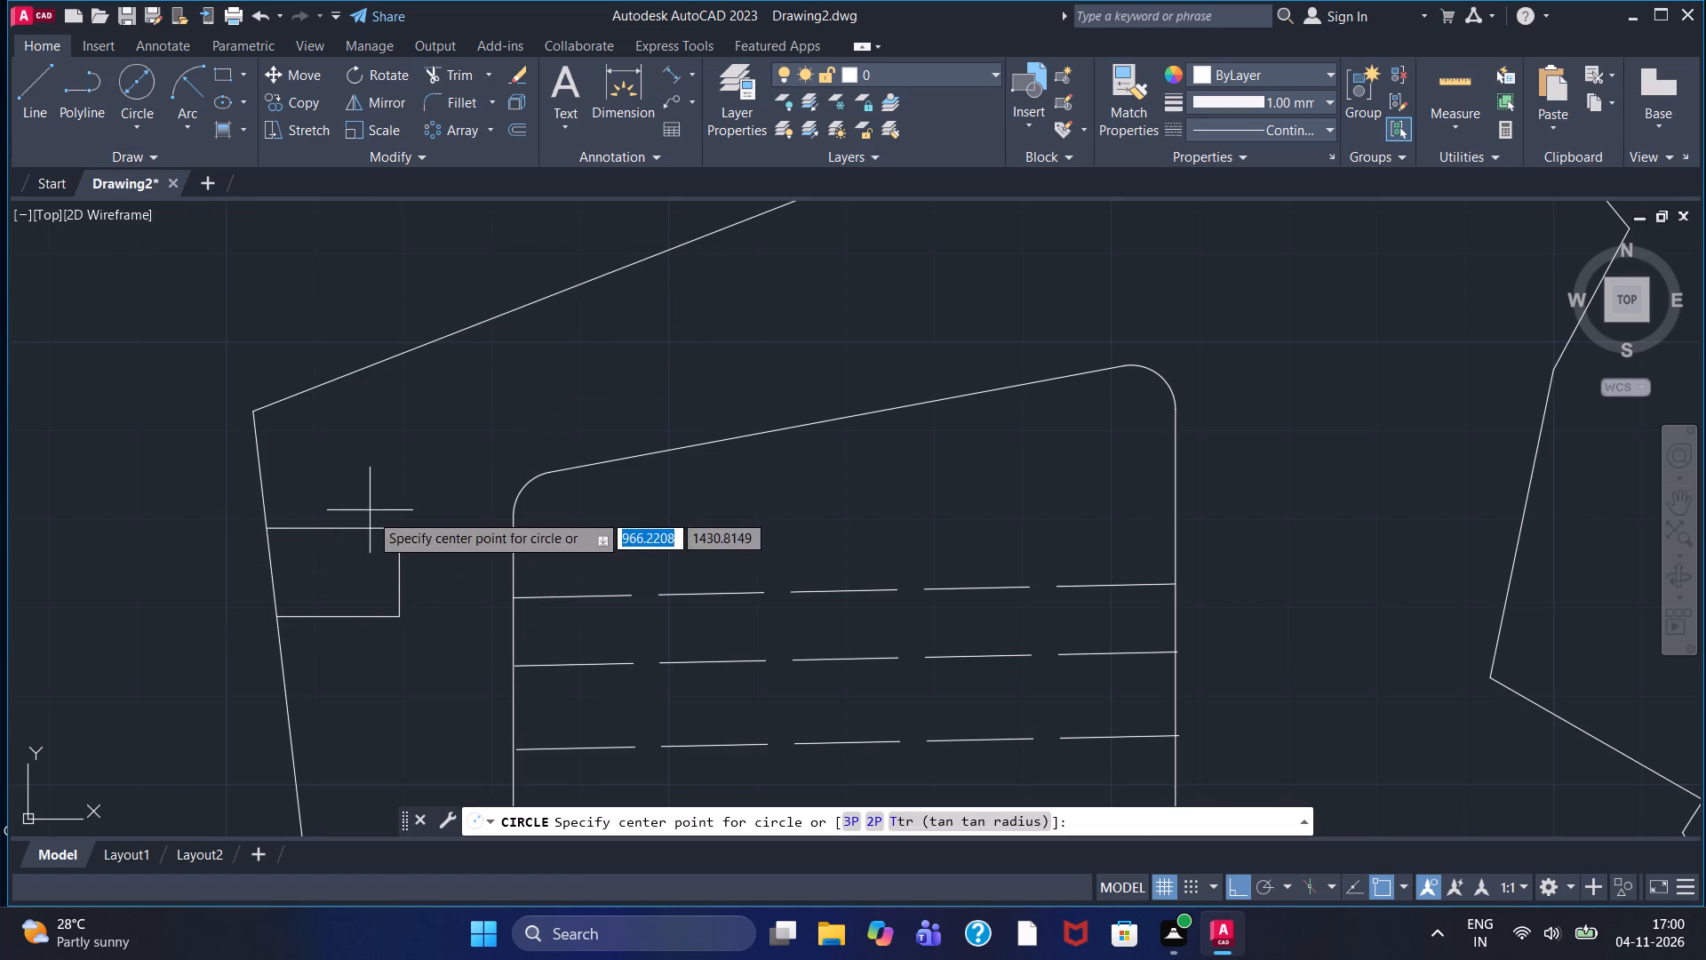
double_click(400, 575)
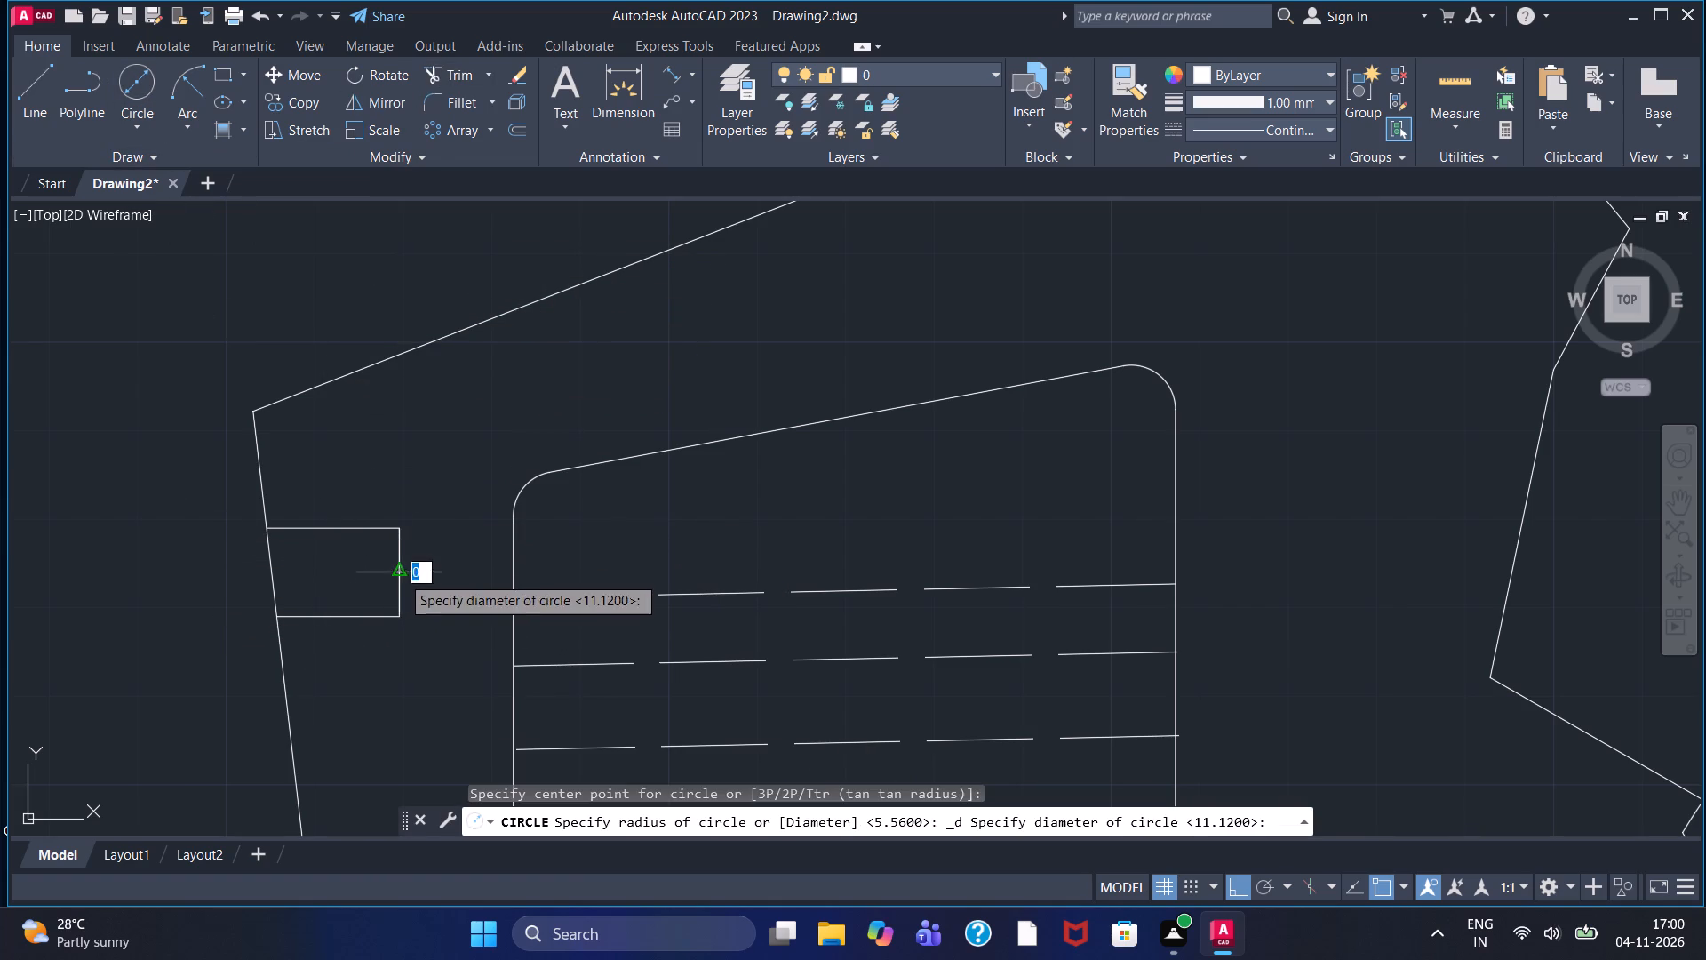
text(10)
key(Return)
key(Escape)
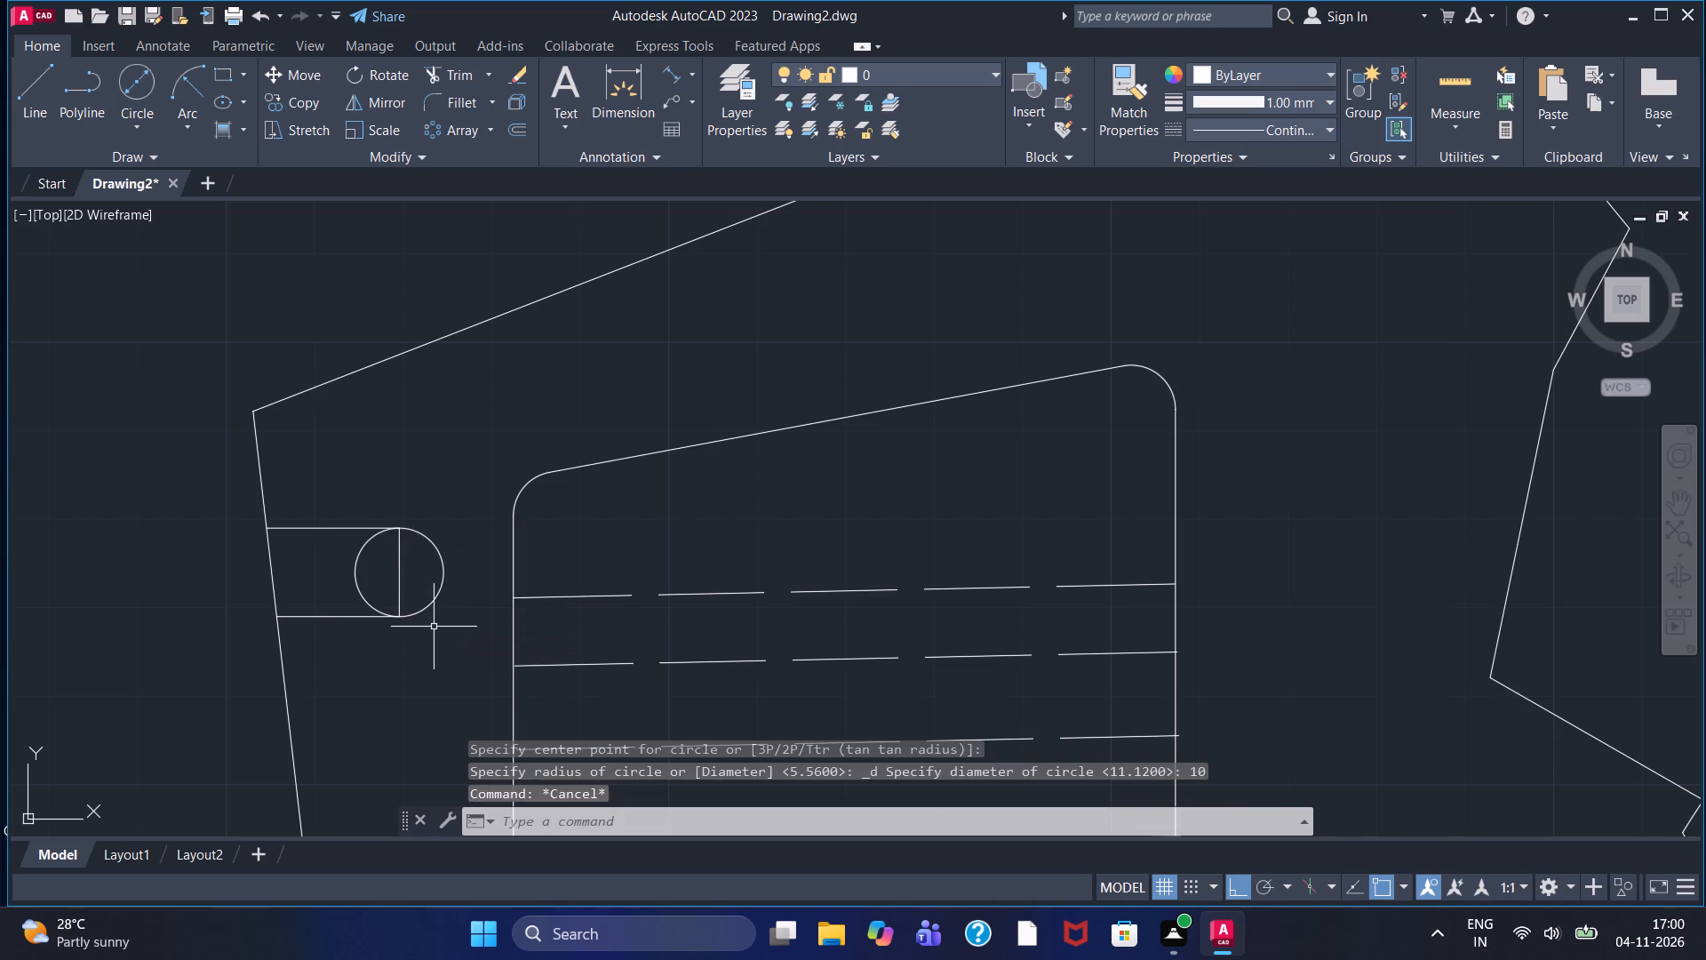
Trim the circle's inner half and the box's vertical side to leave a rounded end.
double_click(453, 78)
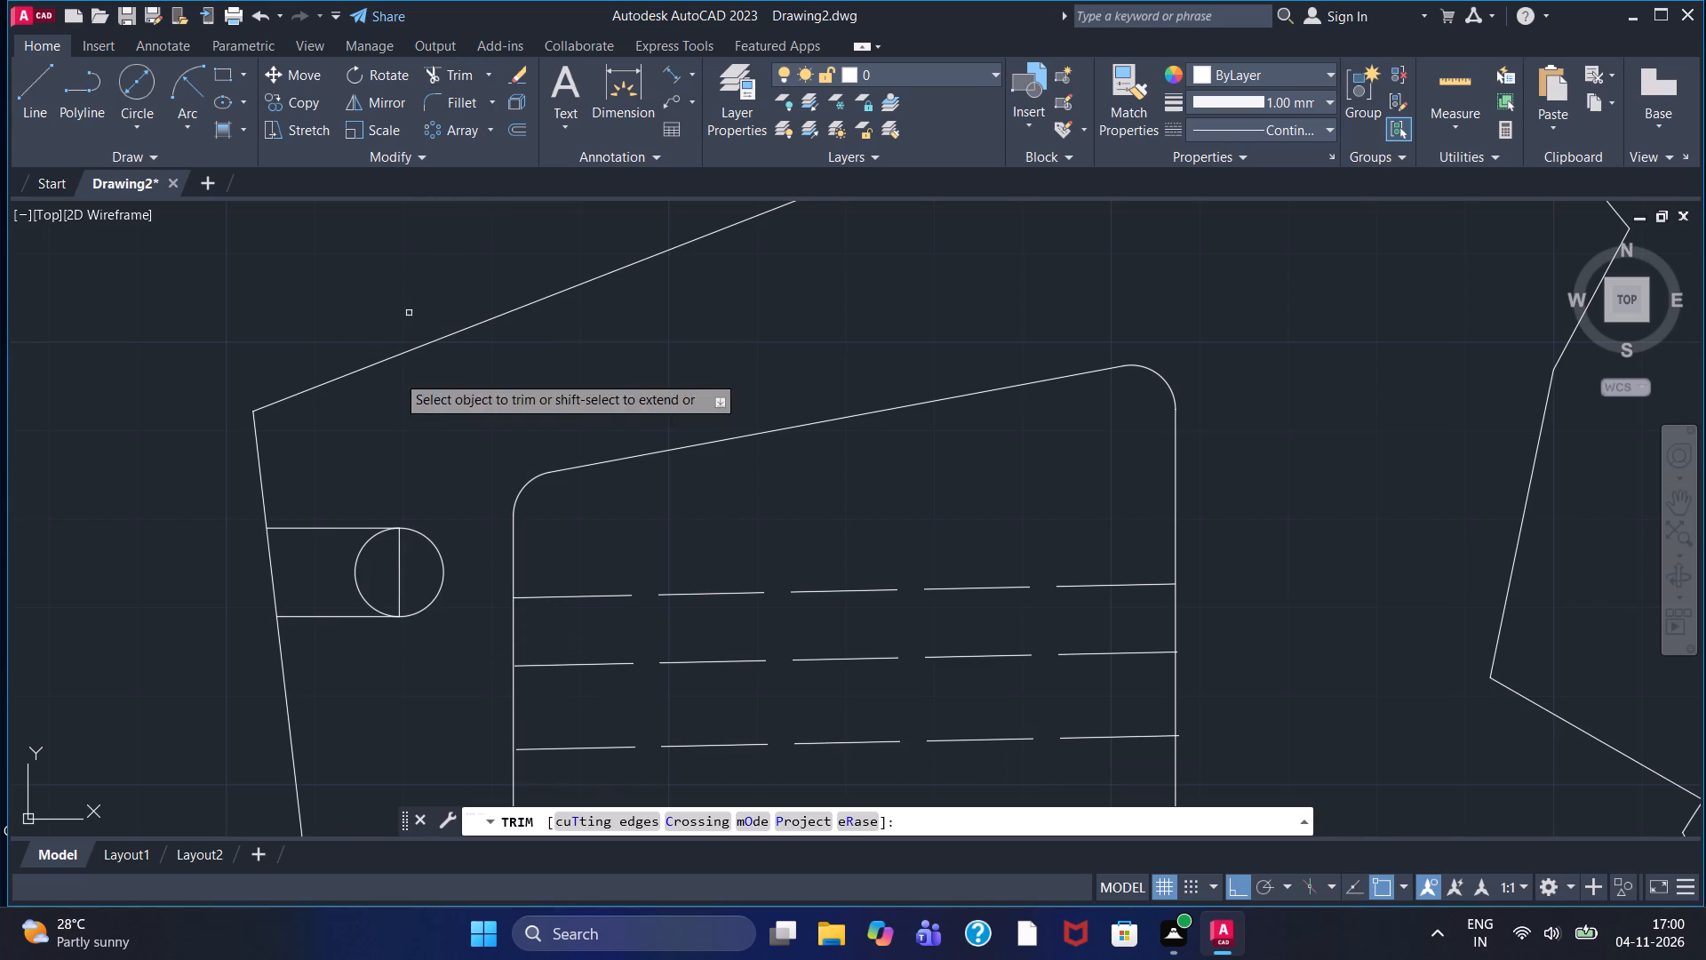
click(355, 570)
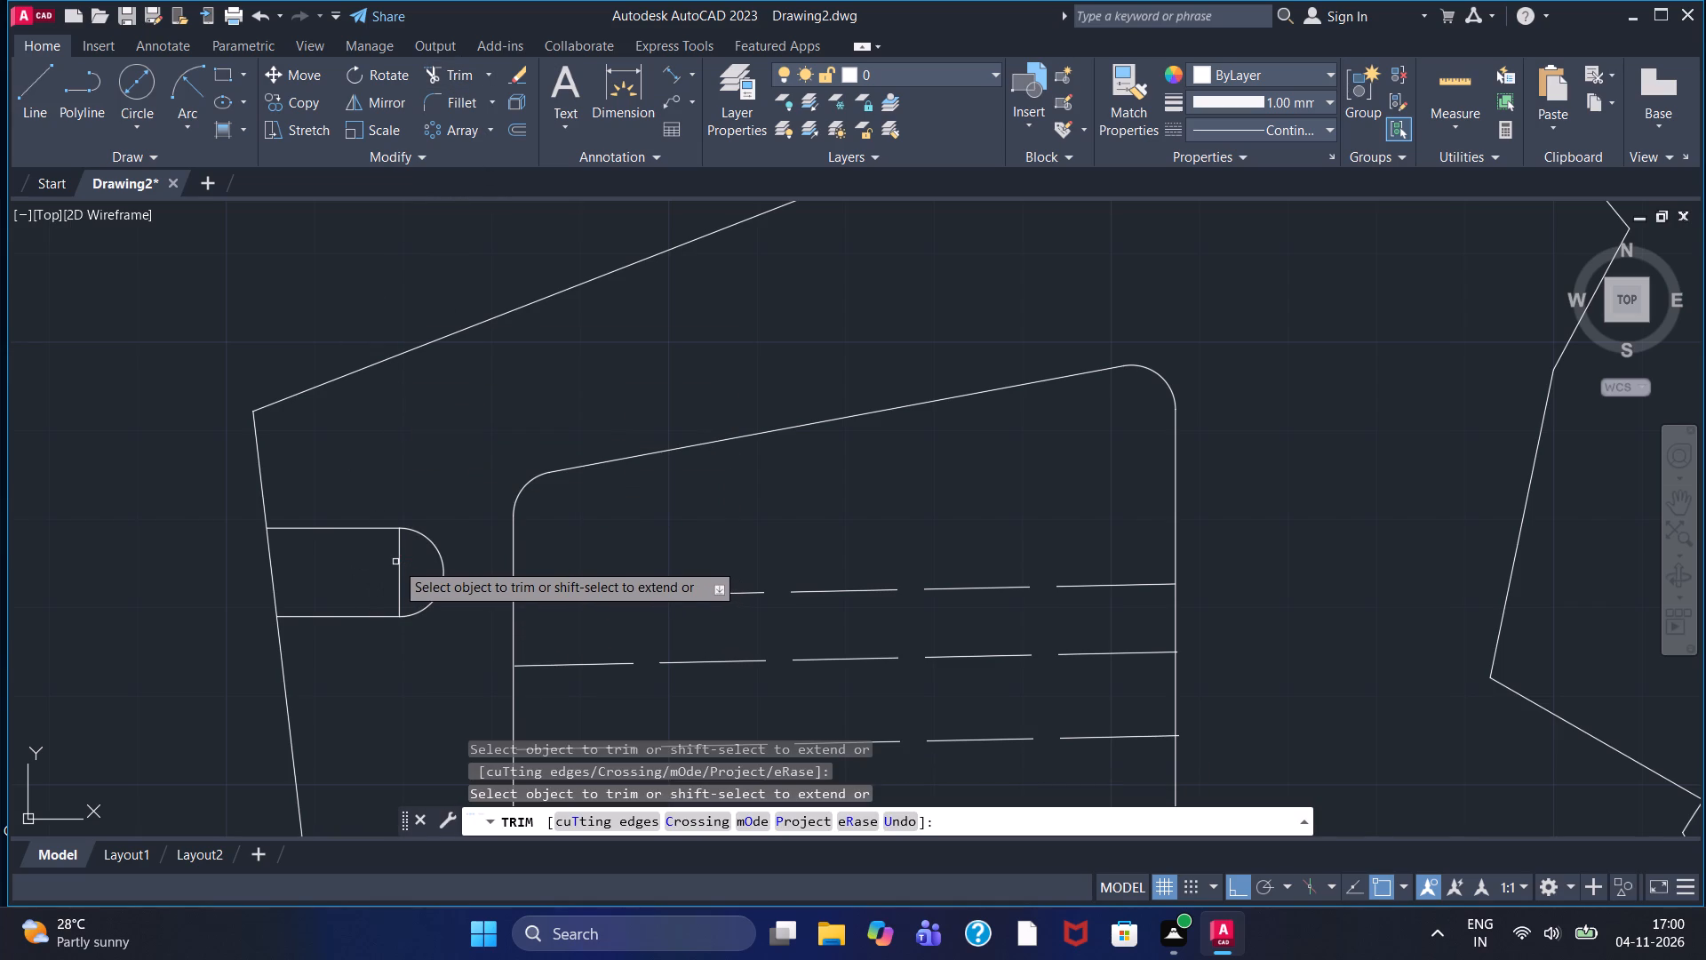
click(398, 562)
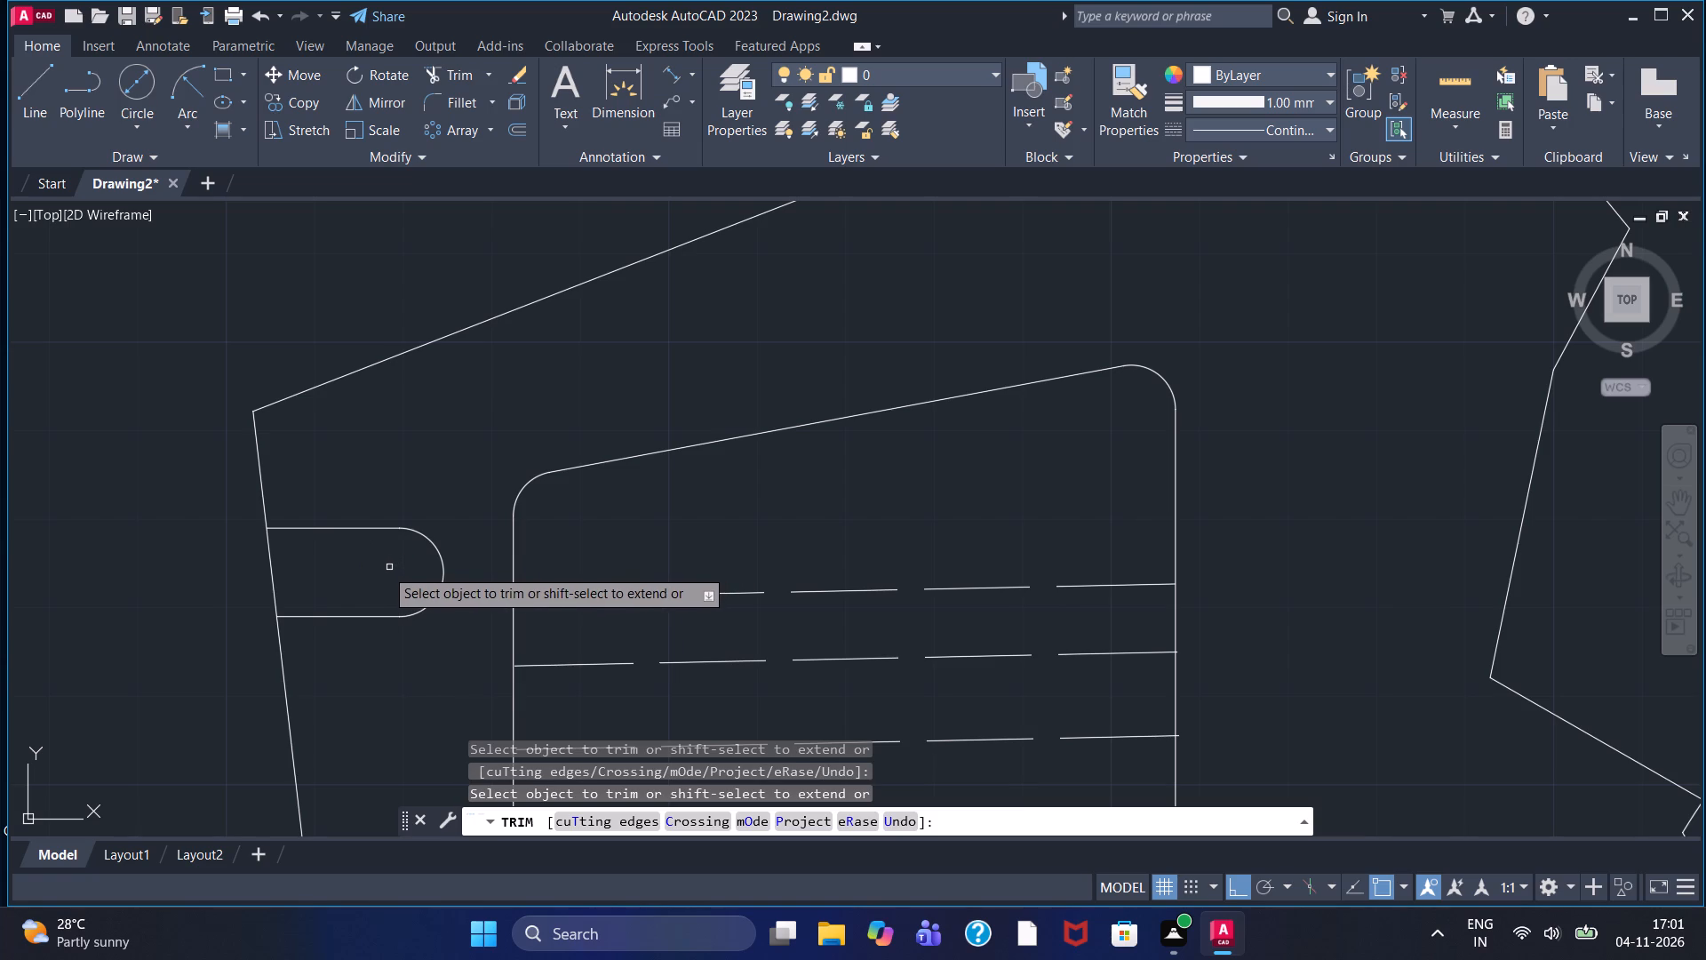
Draw a vertical line across the rounded detail near the hood's front edge and trim the end extending below the detail.
click(40, 106)
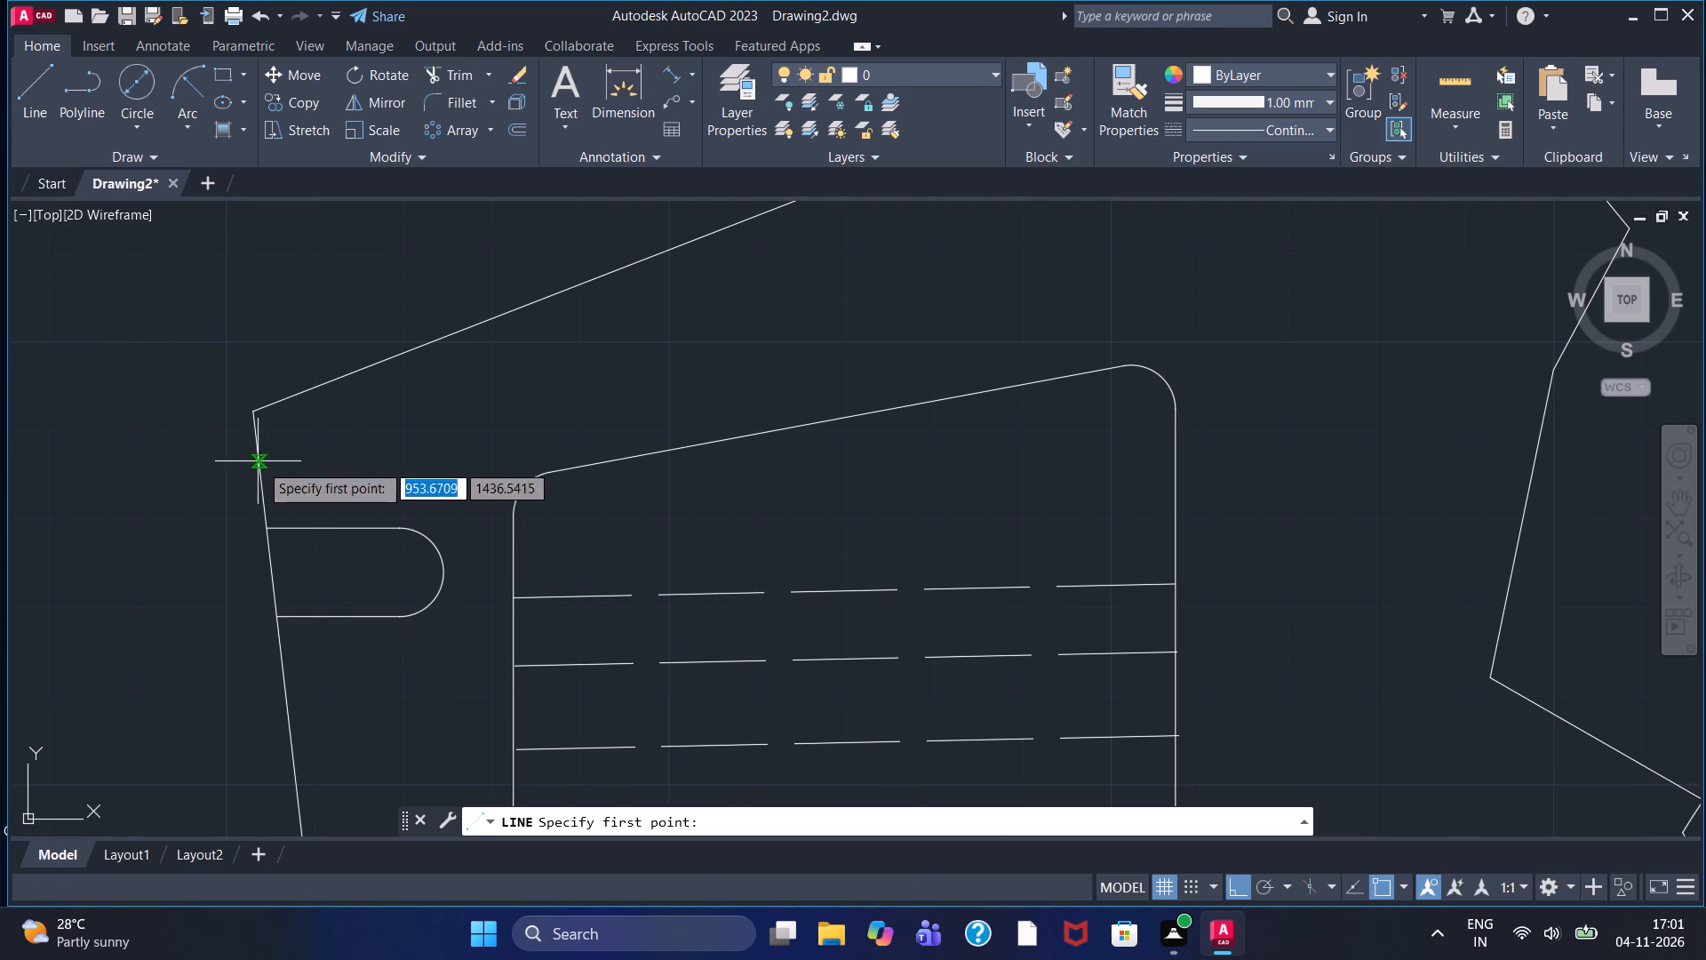
double_click(318, 532)
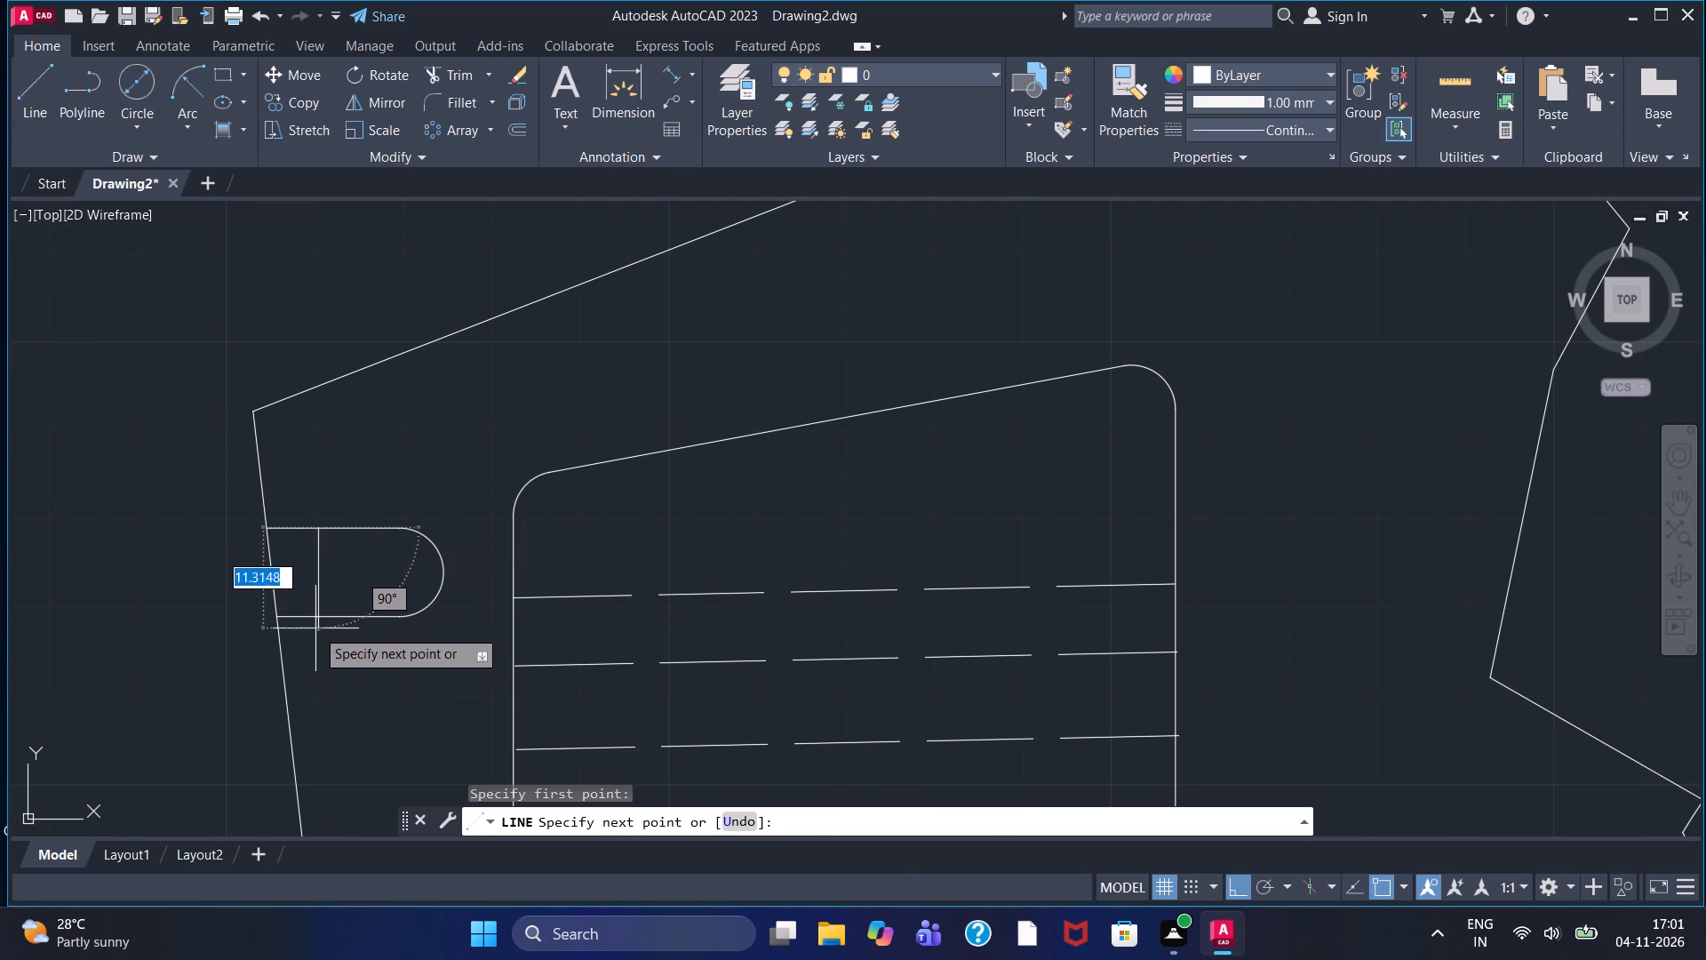
double_click(315, 652)
right_click(315, 652)
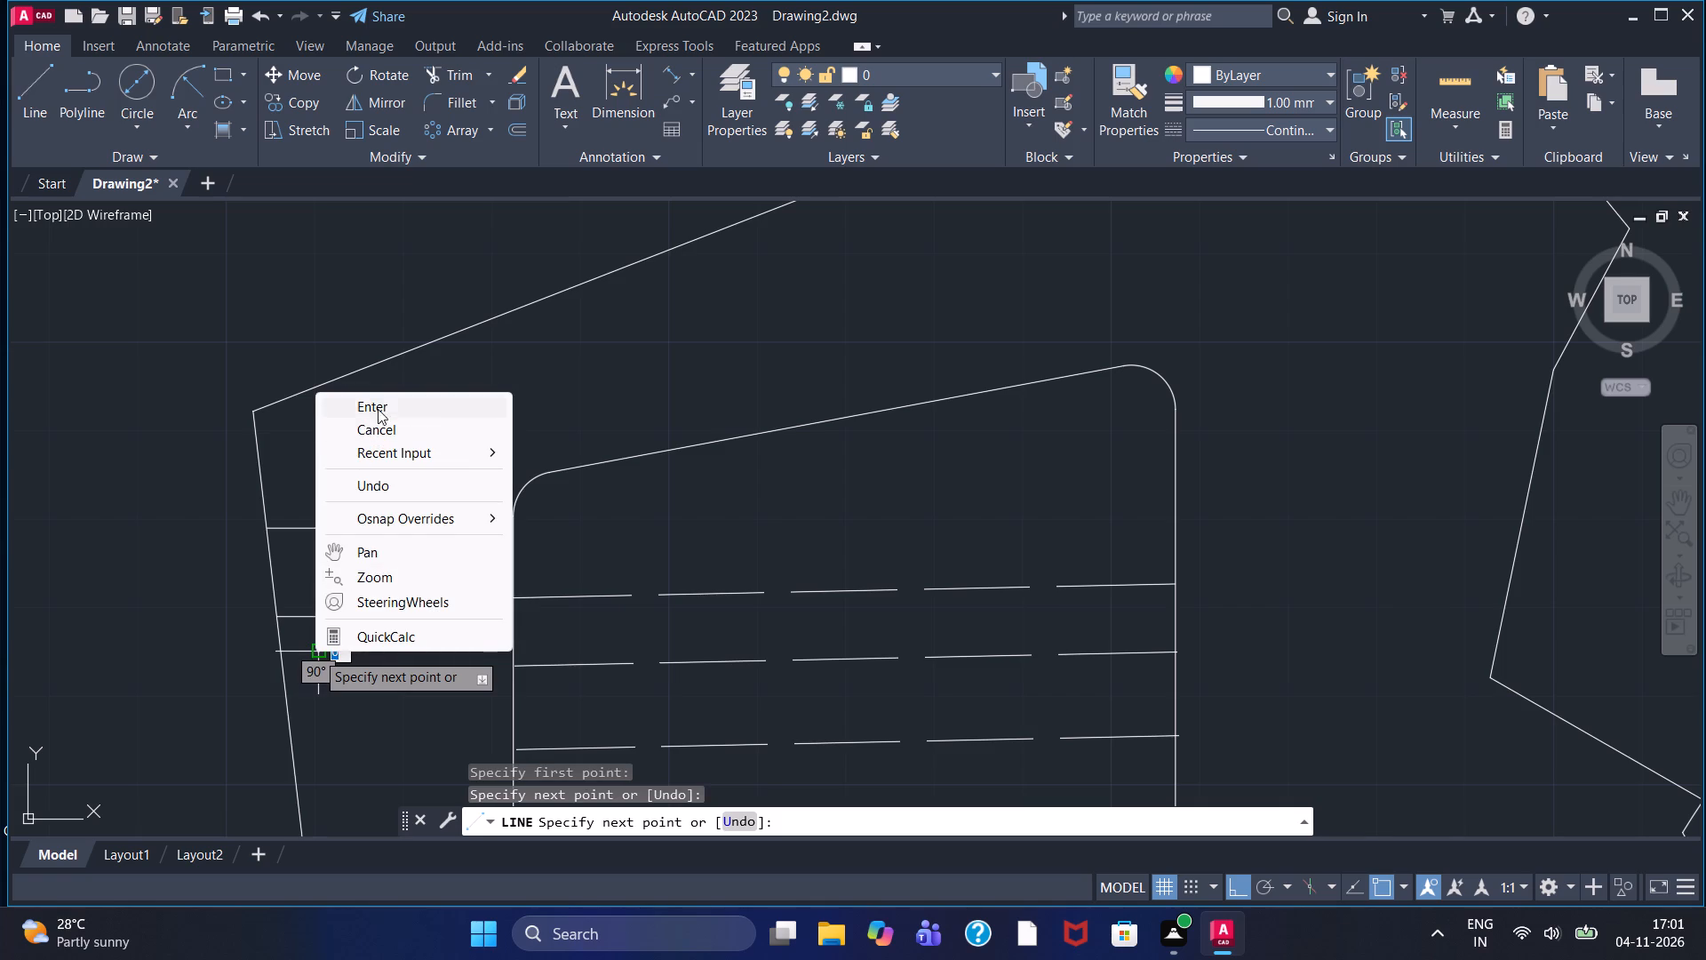
click(378, 406)
click(449, 65)
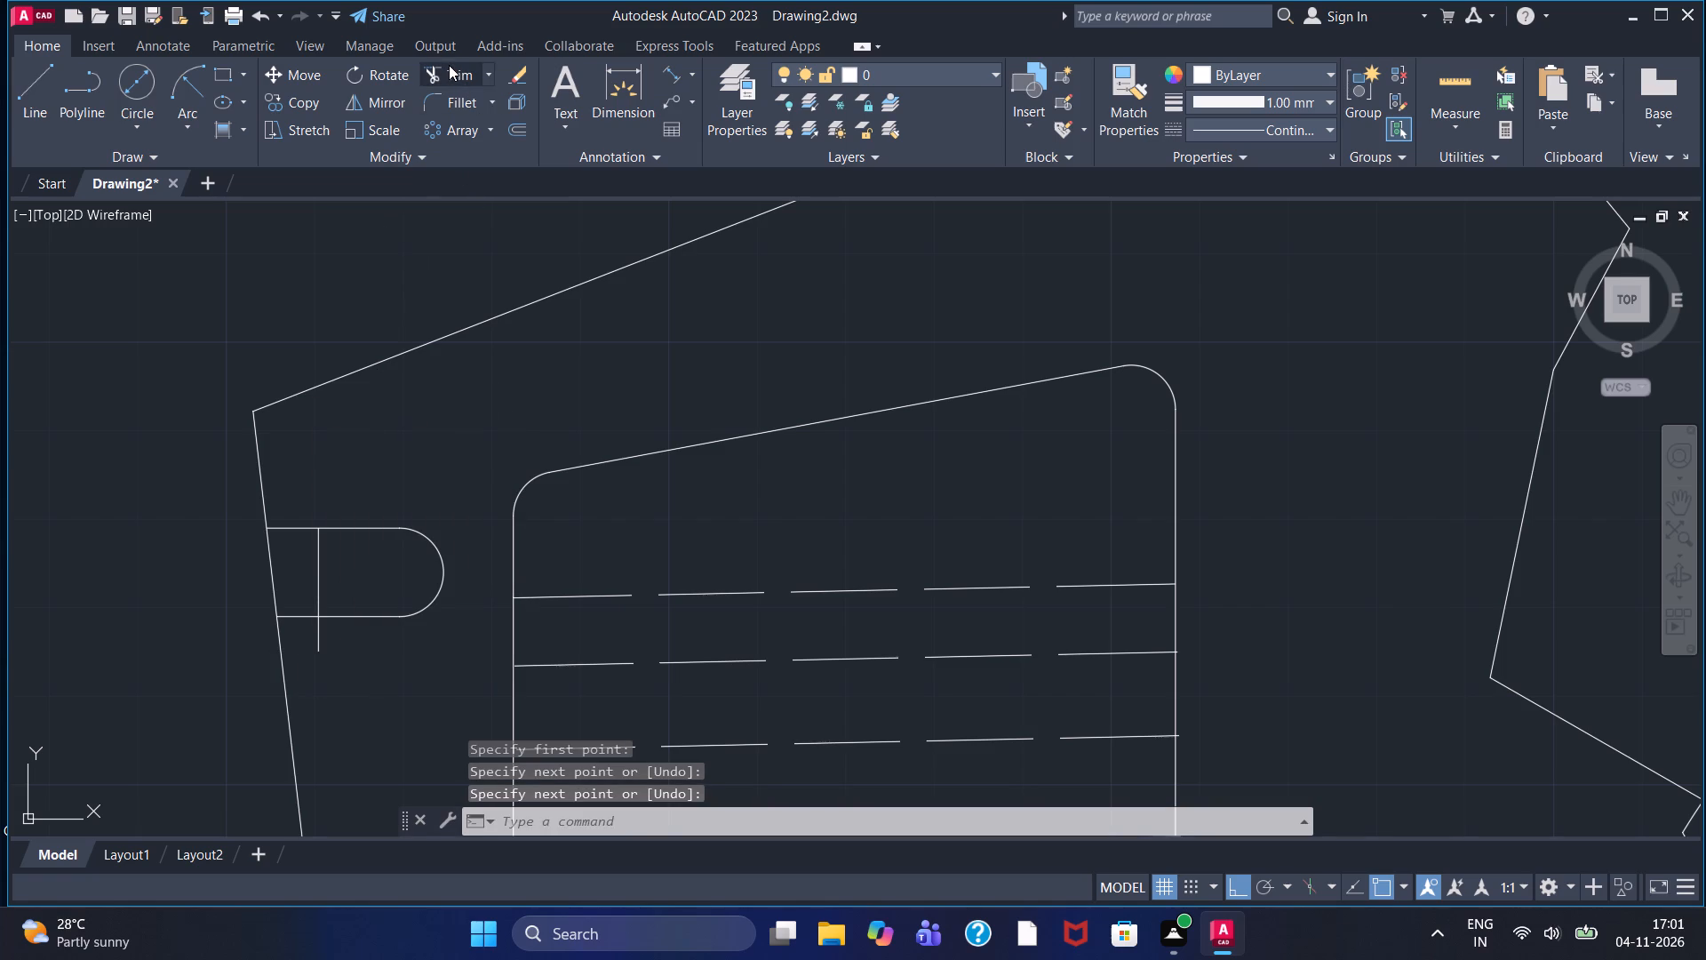
click(320, 646)
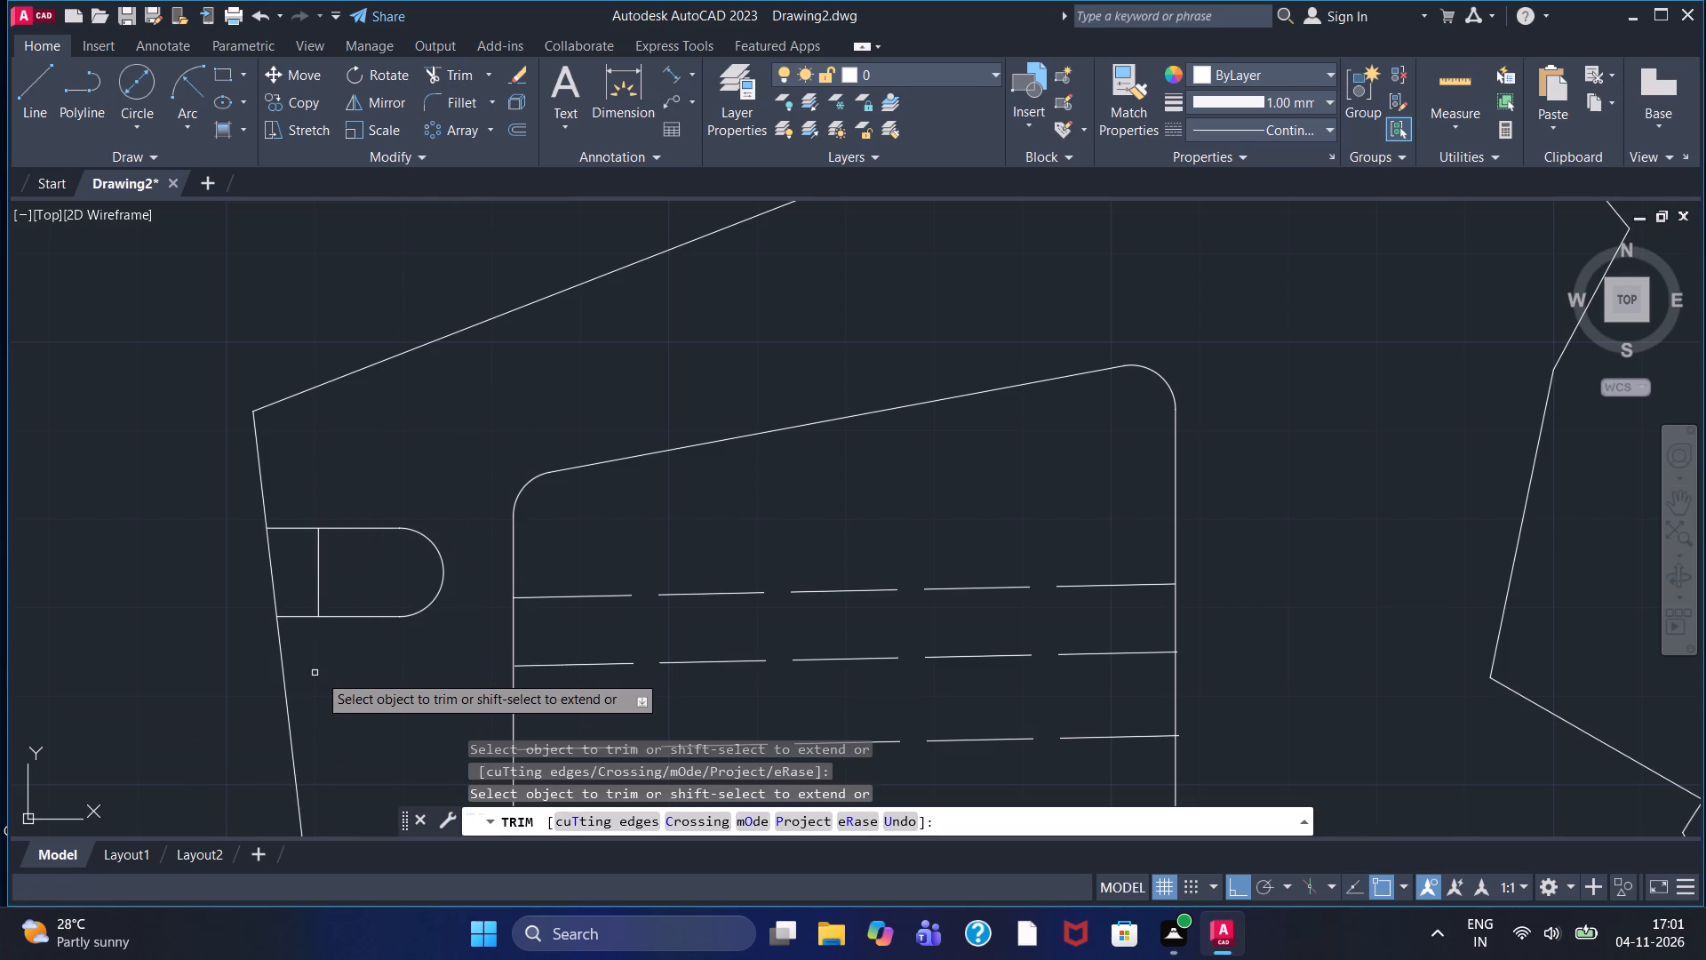
Draw an exhaust pipe outline near the peak of the hood's top edge: 25 up, 10 toward the front, and down past the edge.
scroll(355, 673, down, 1)
middle_drag(374, 677, 293, 534)
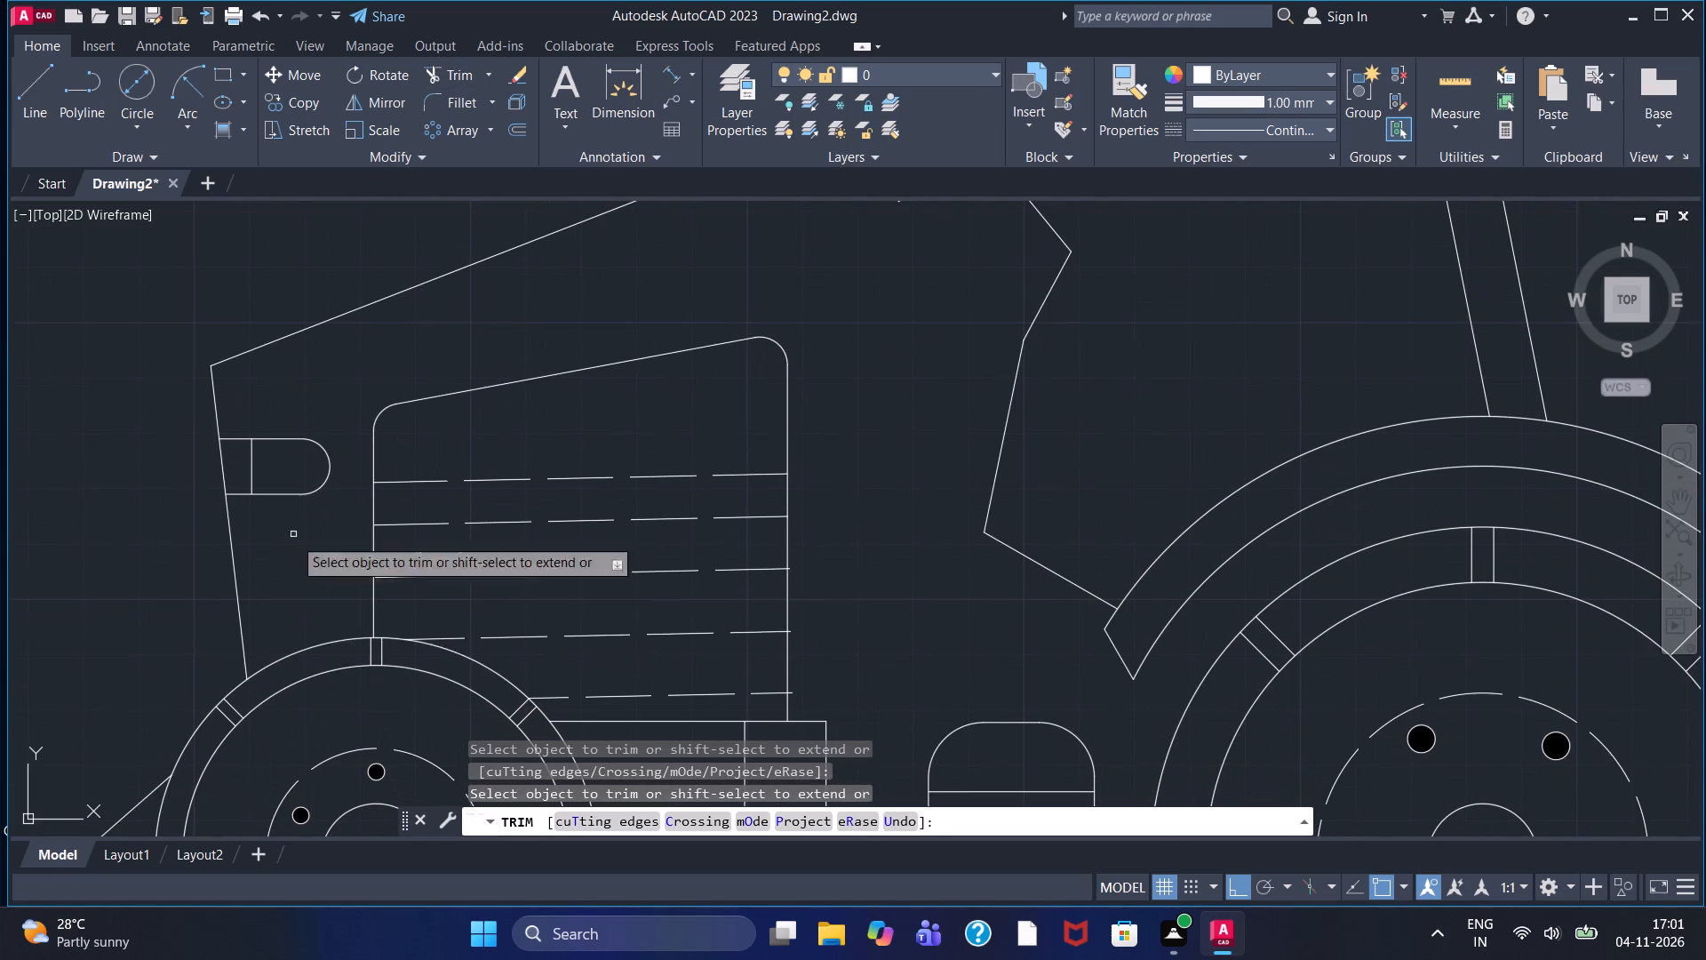
scroll(820, 422, down, 1)
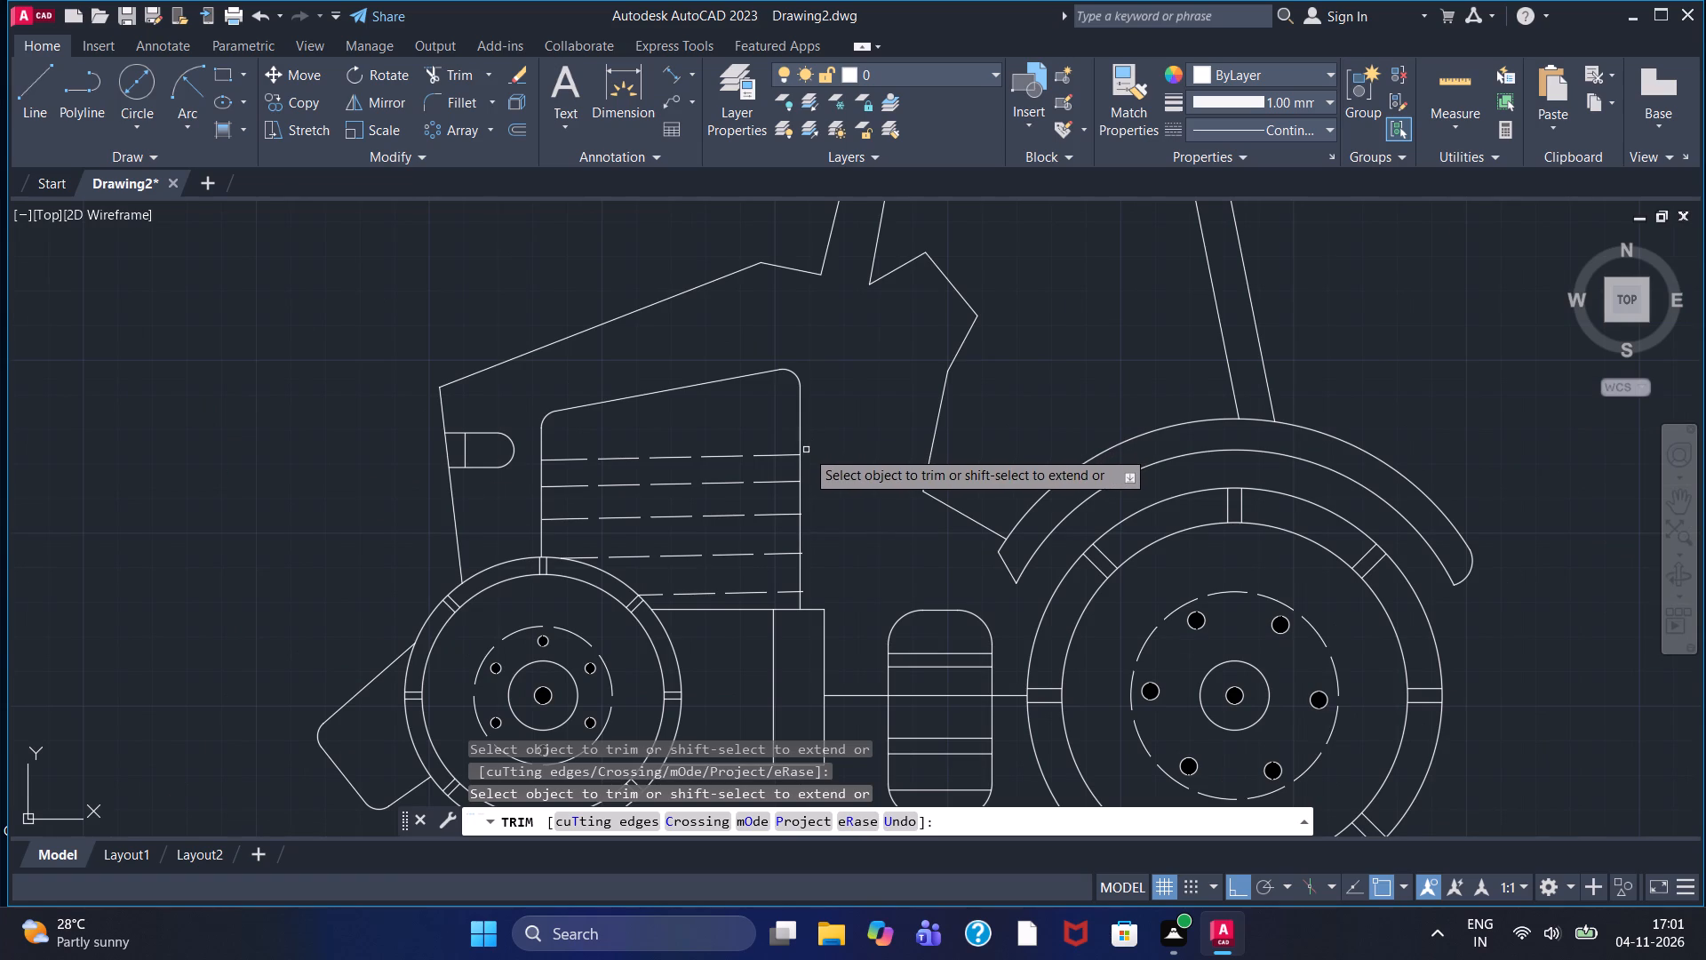
middle_drag(835, 504, 831, 700)
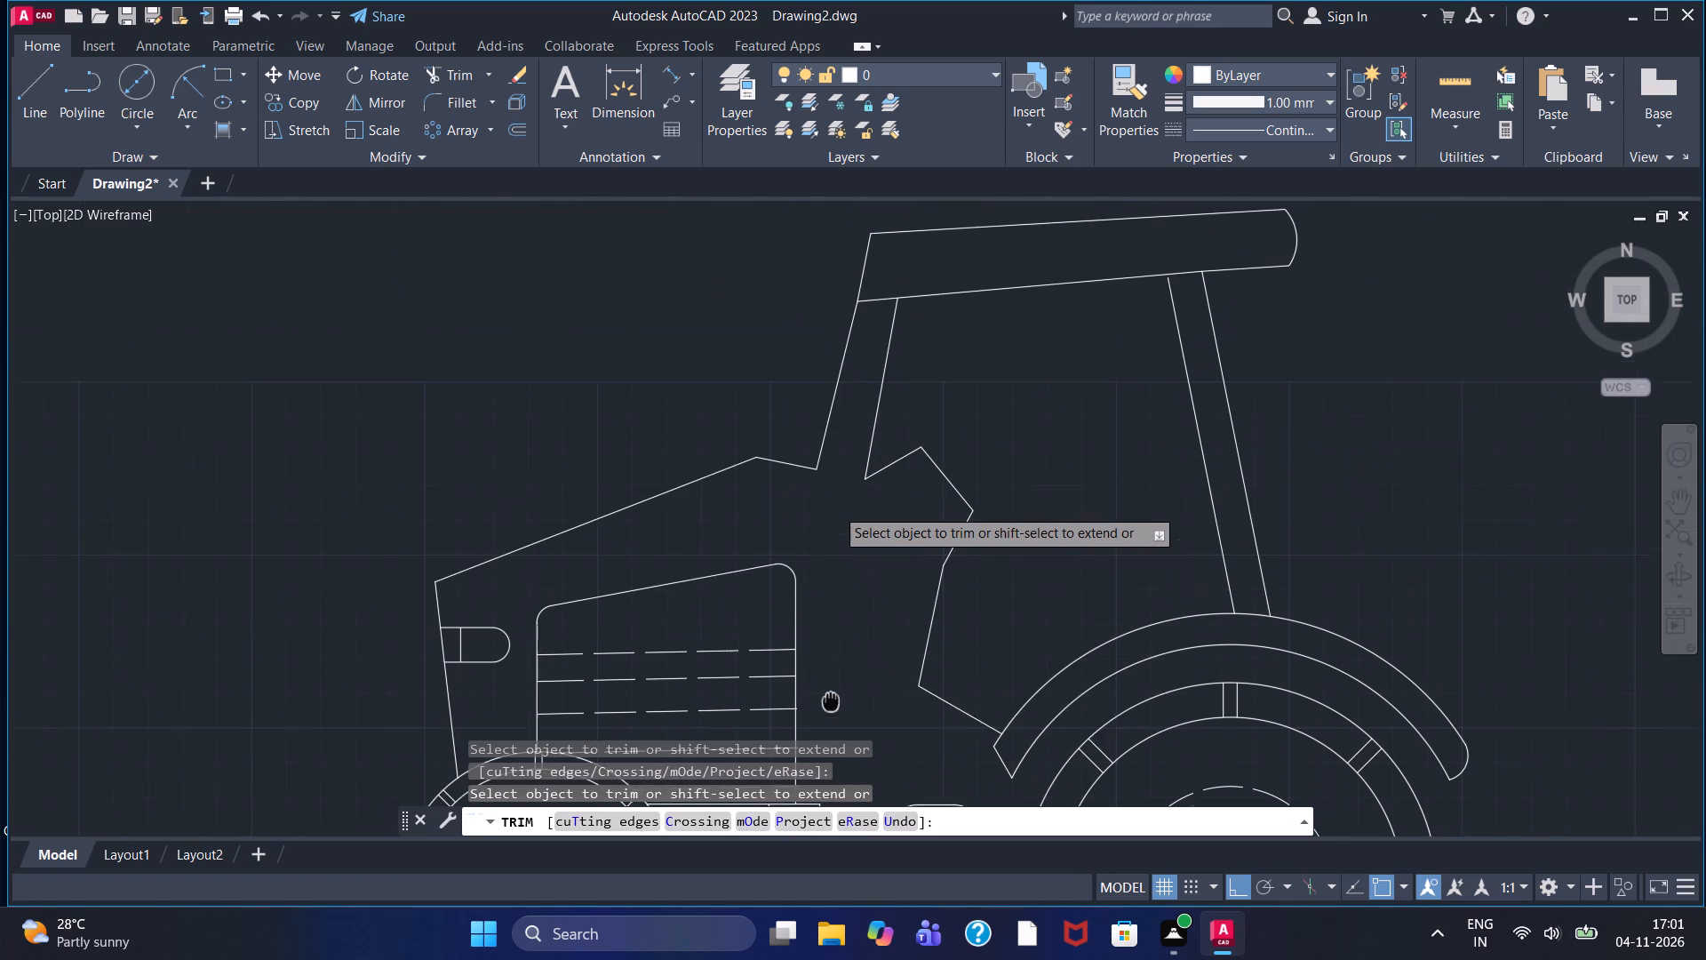
middle_drag(831, 700, 831, 700)
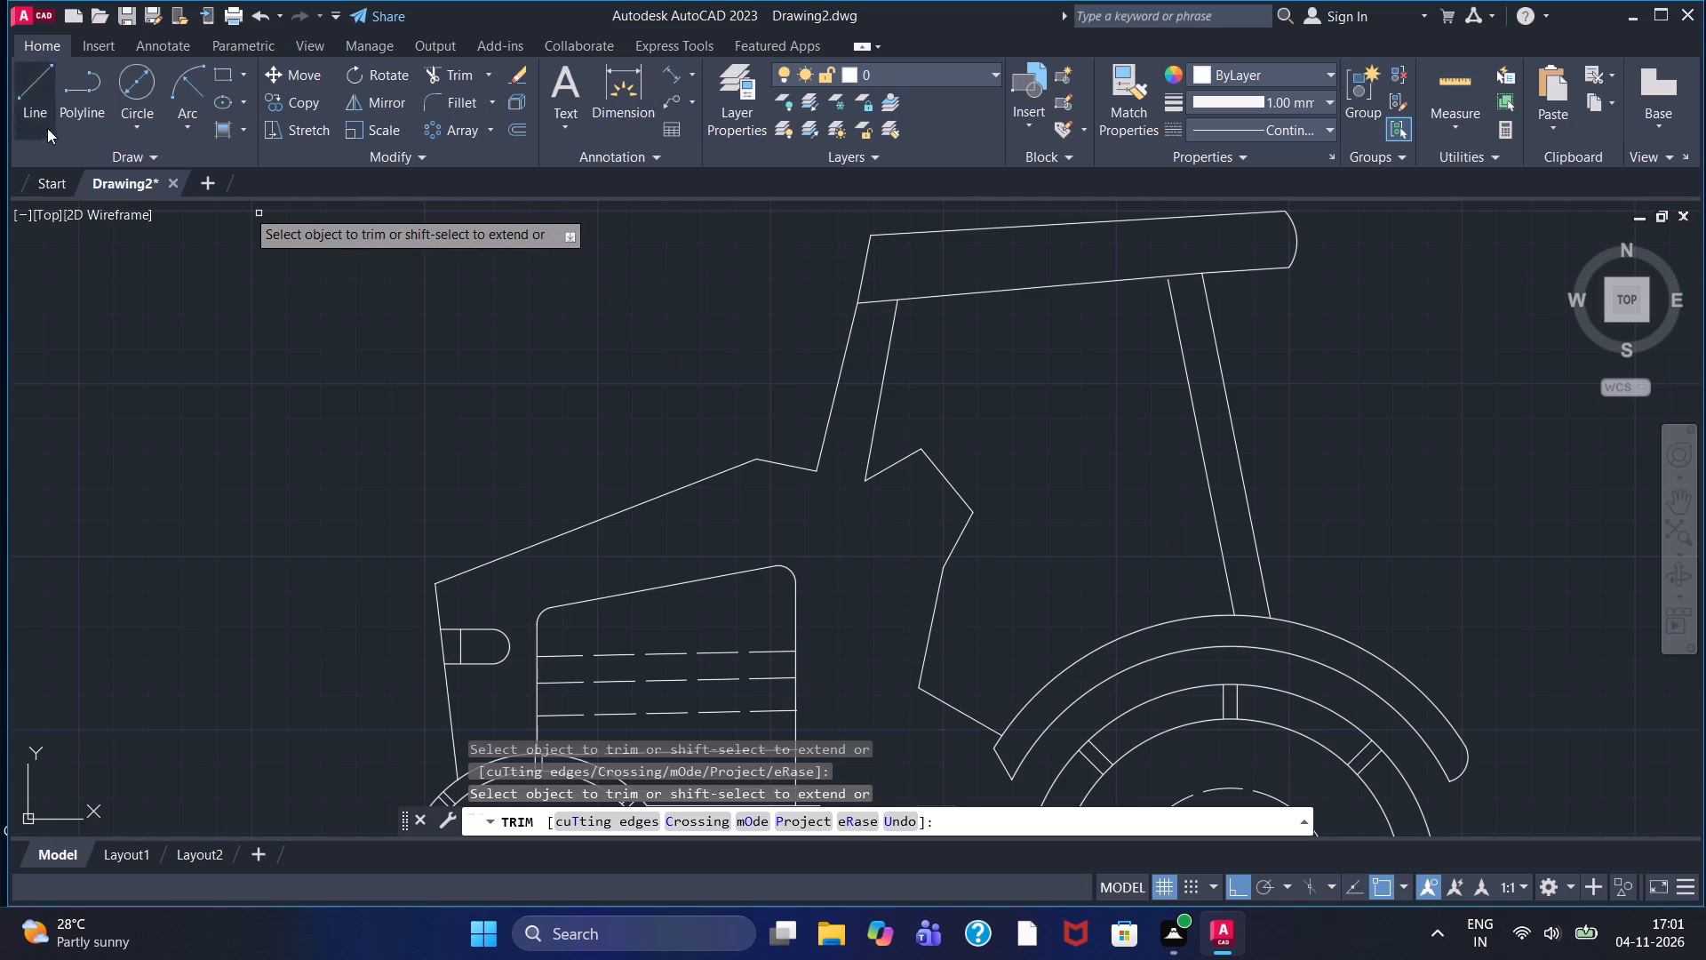
click(36, 88)
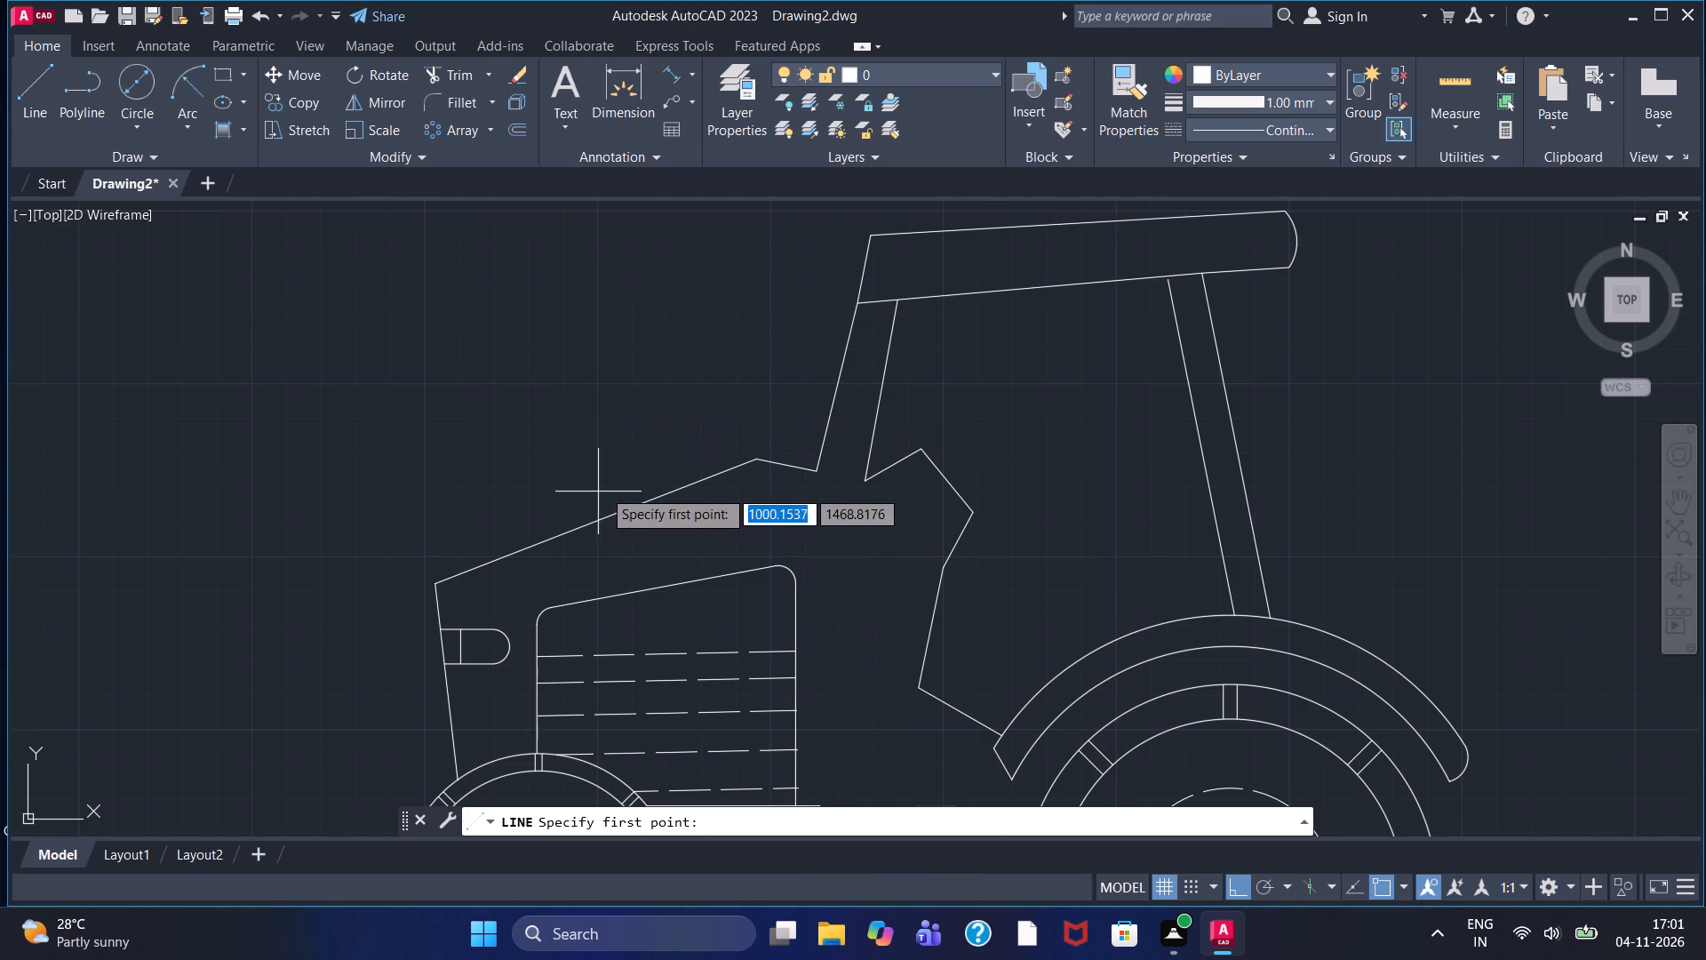
click(742, 456)
drag(742, 456, 741, 437)
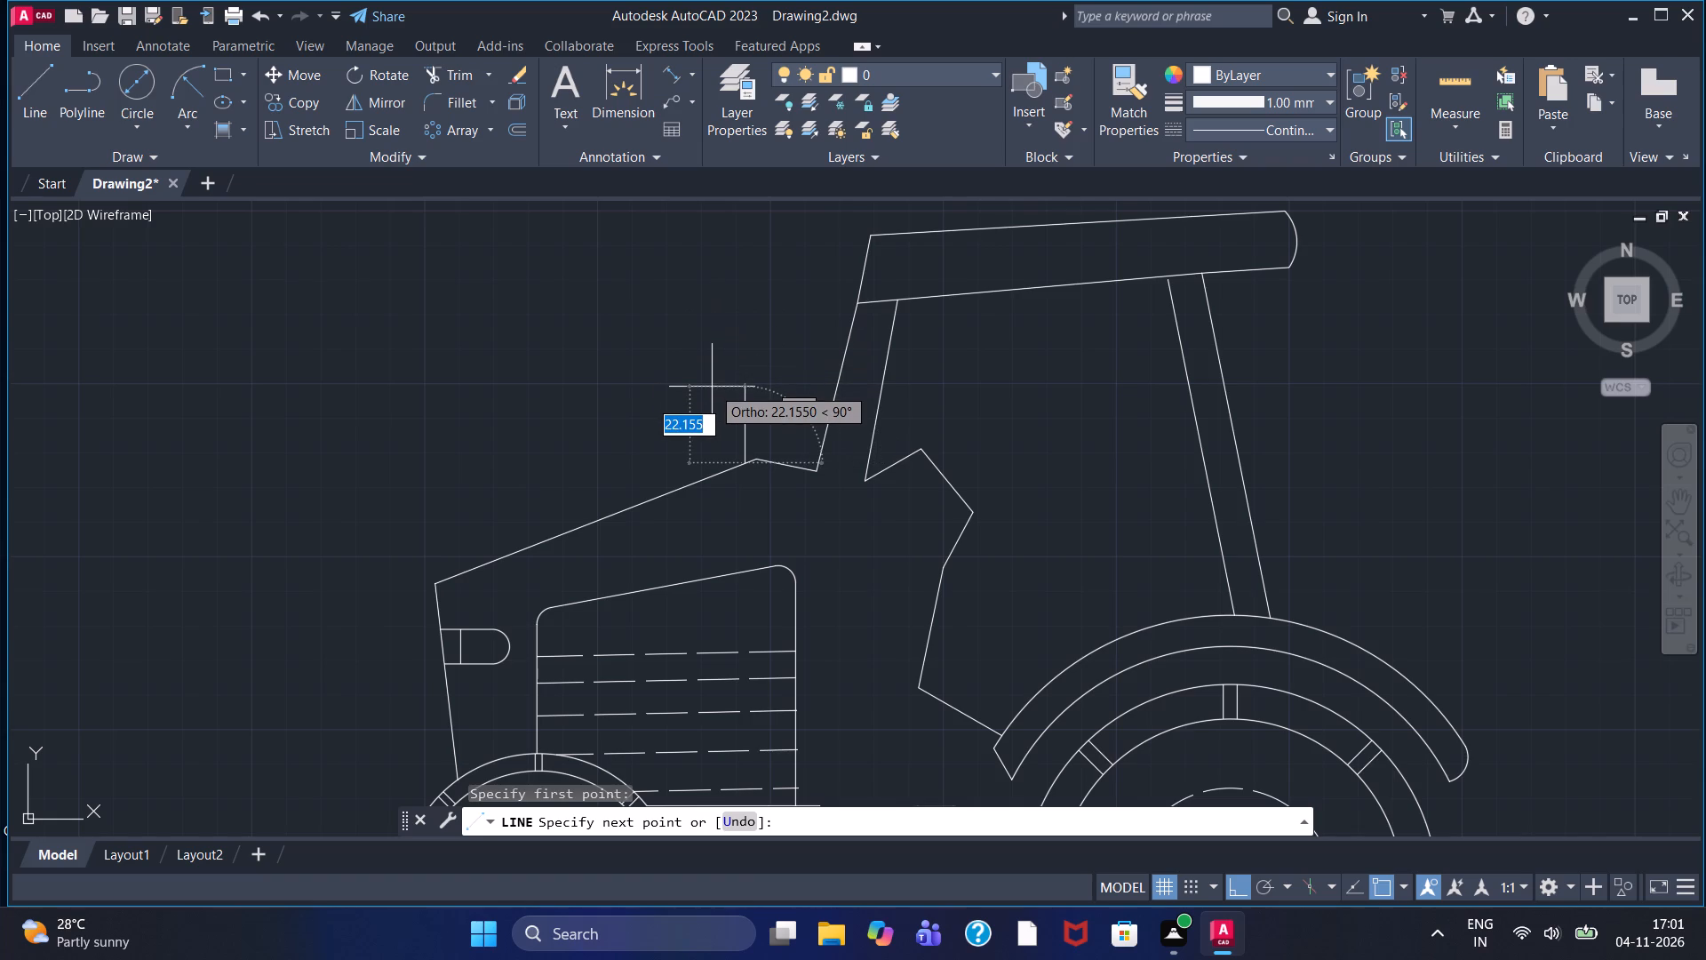
text(25)
key(Return)
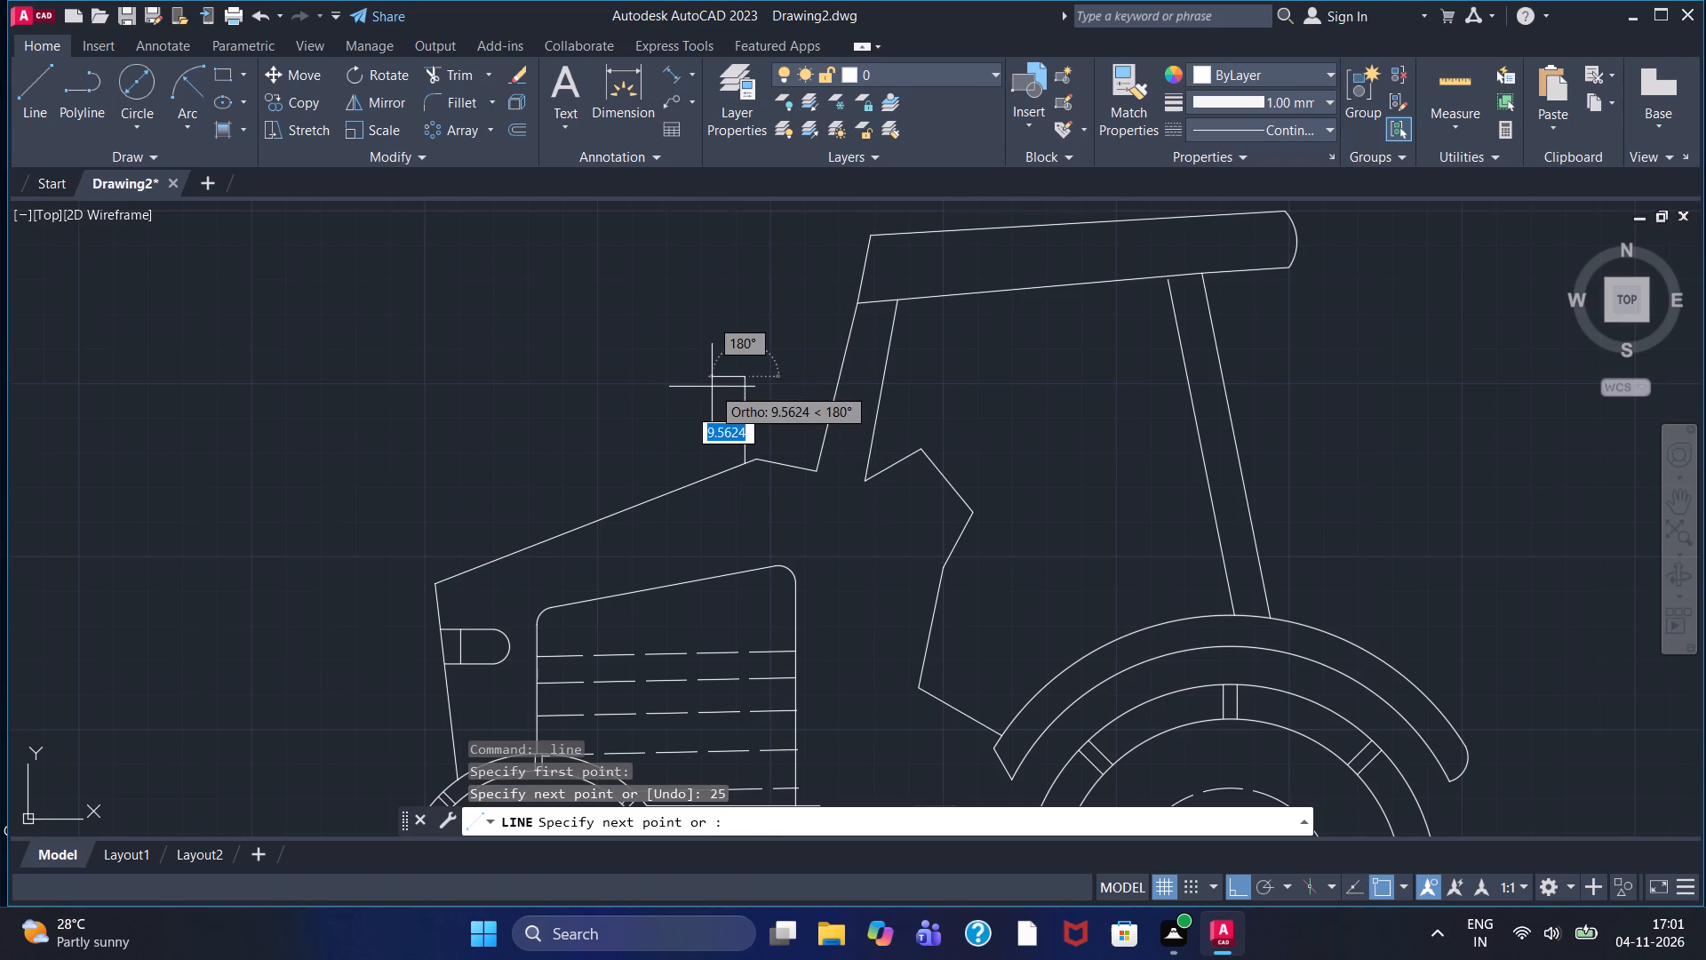
text(10)
key(Return)
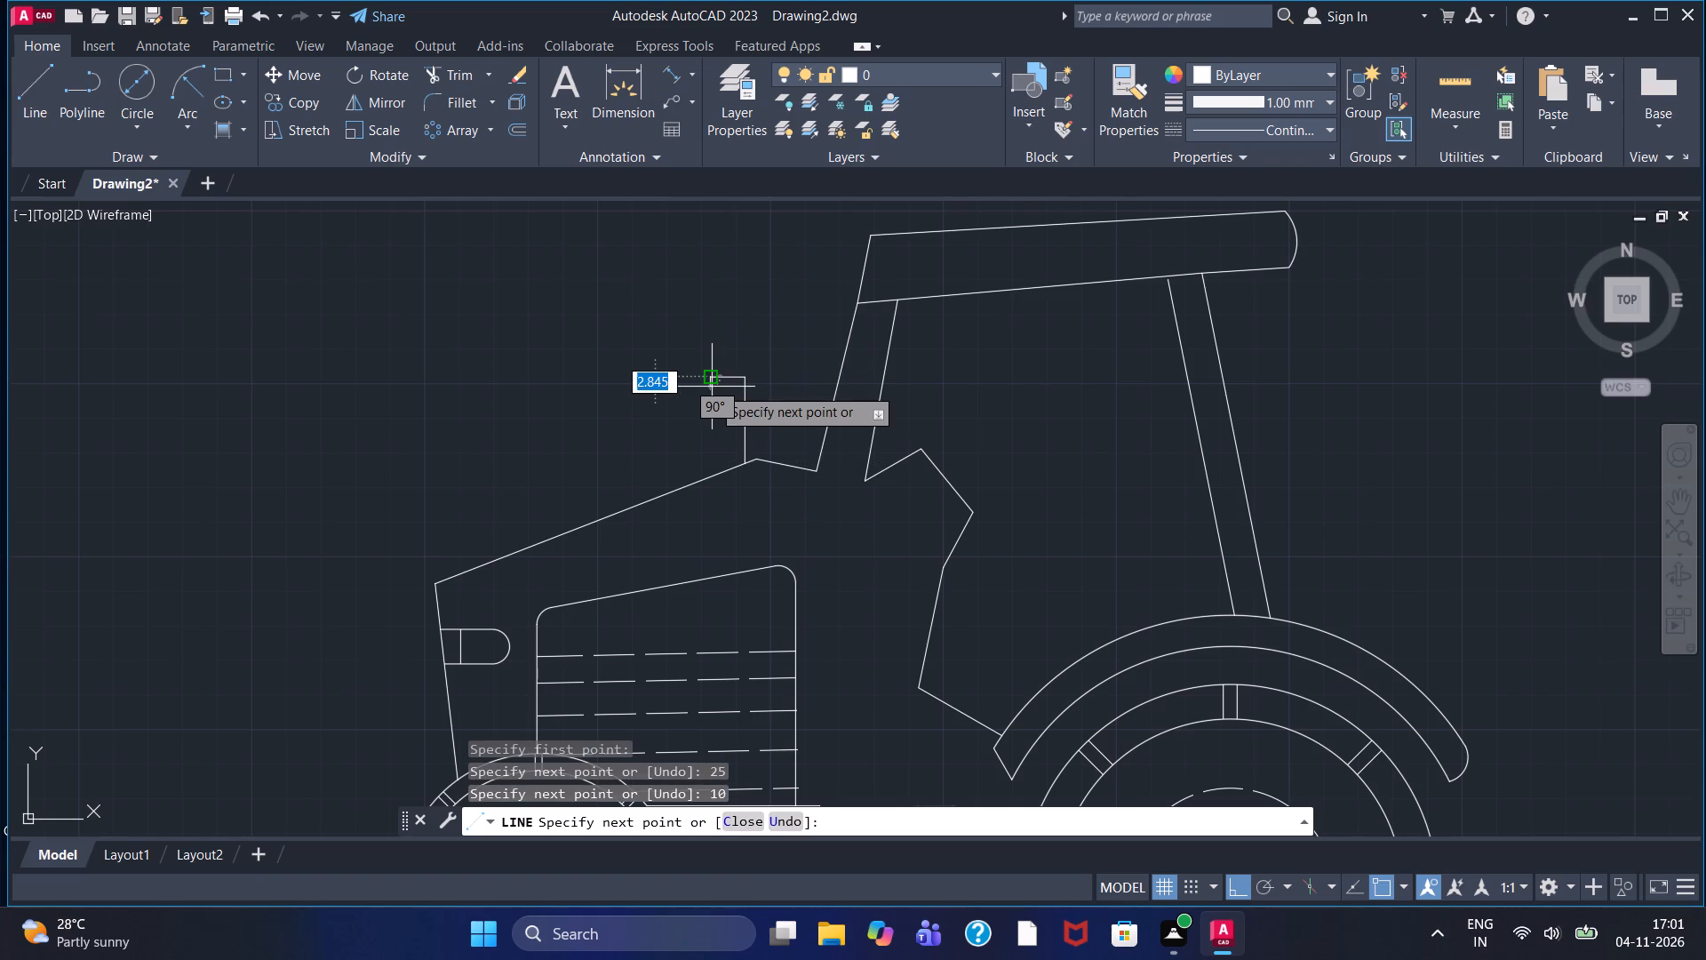
double_click(708, 515)
right_click(708, 515)
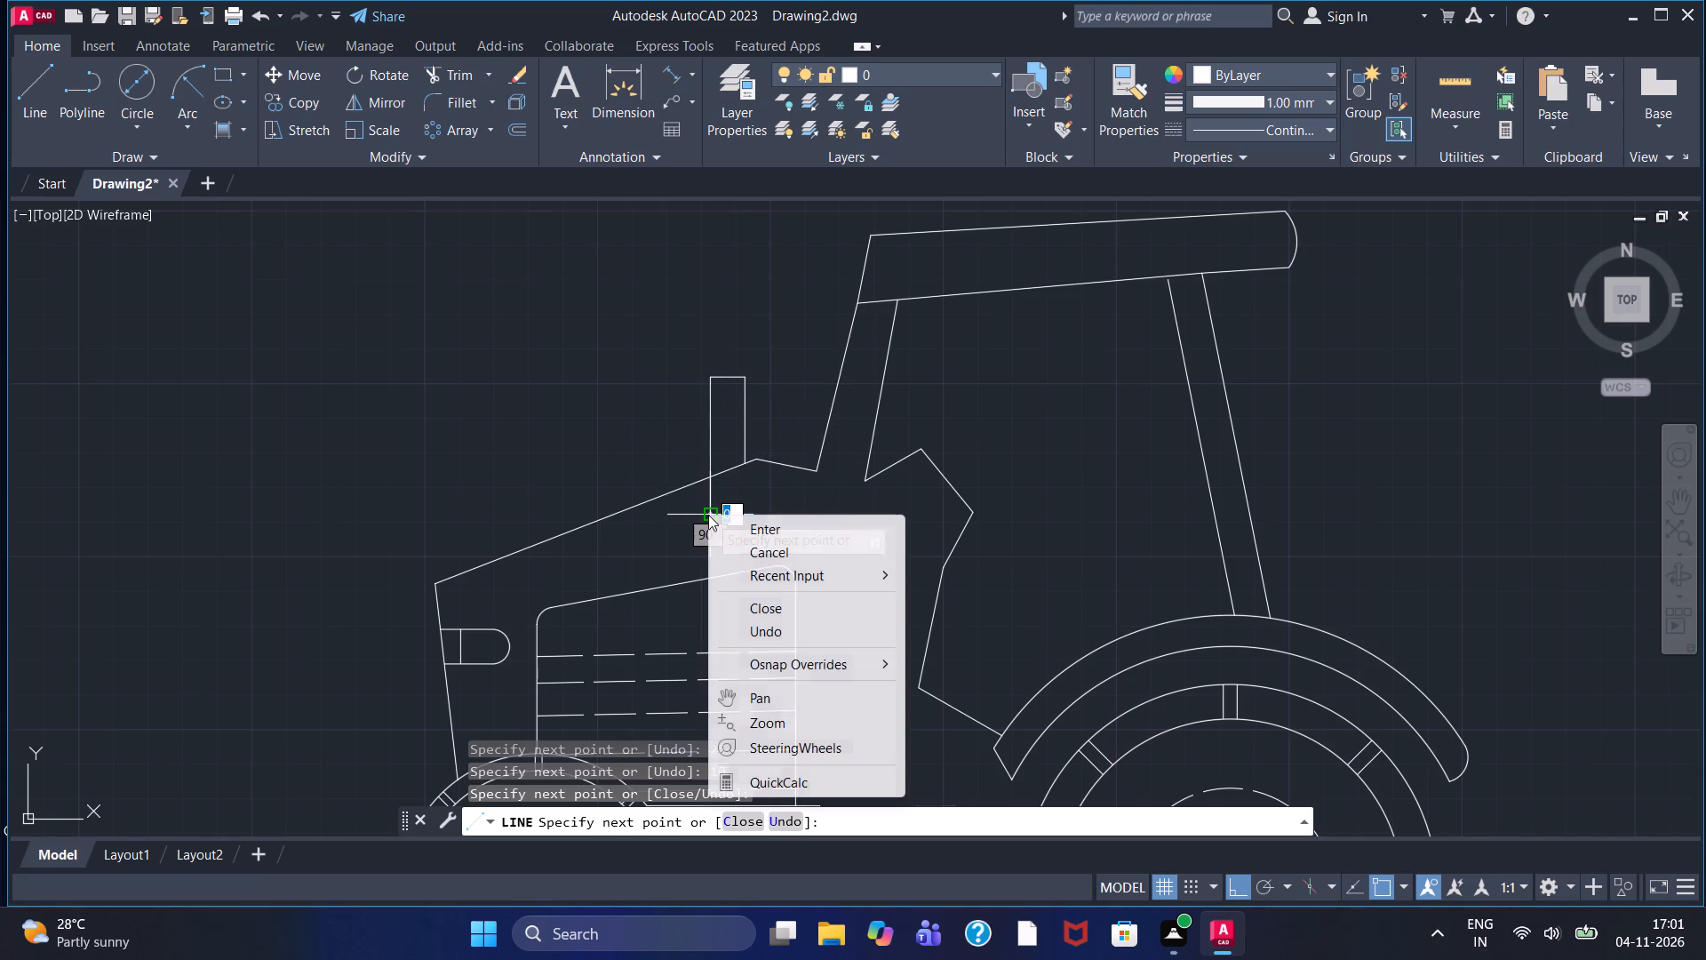
click(745, 531)
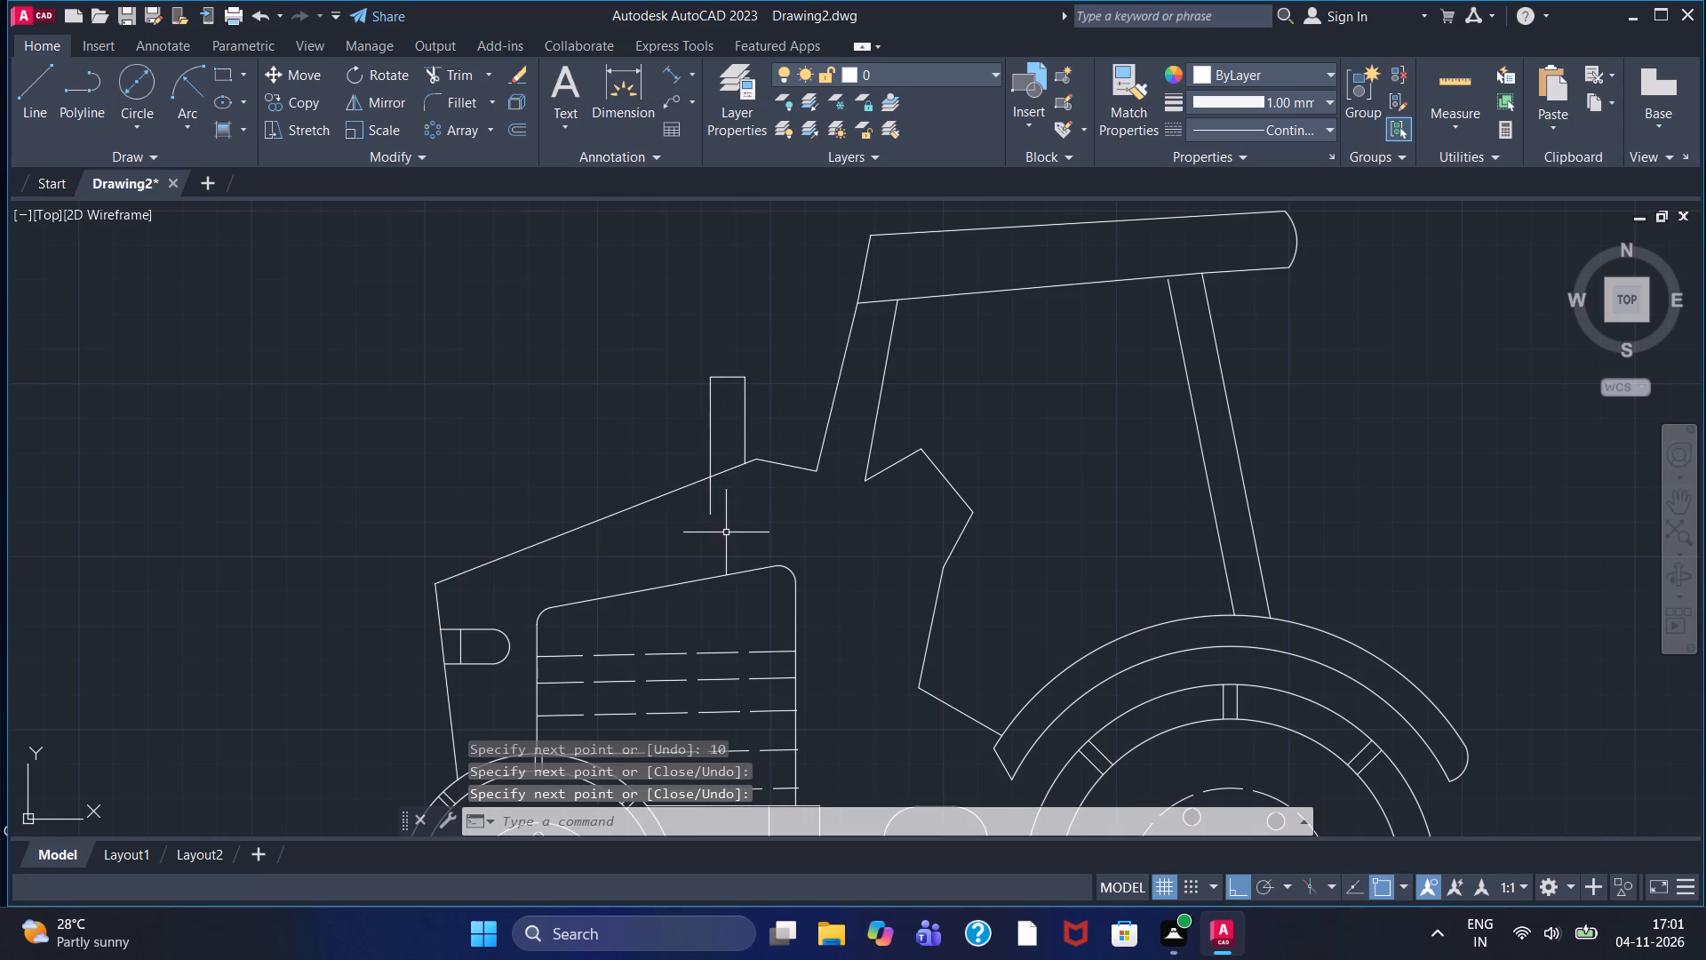
Trim the part of the pipe's front line that extends below the hood's top edge.
click(437, 68)
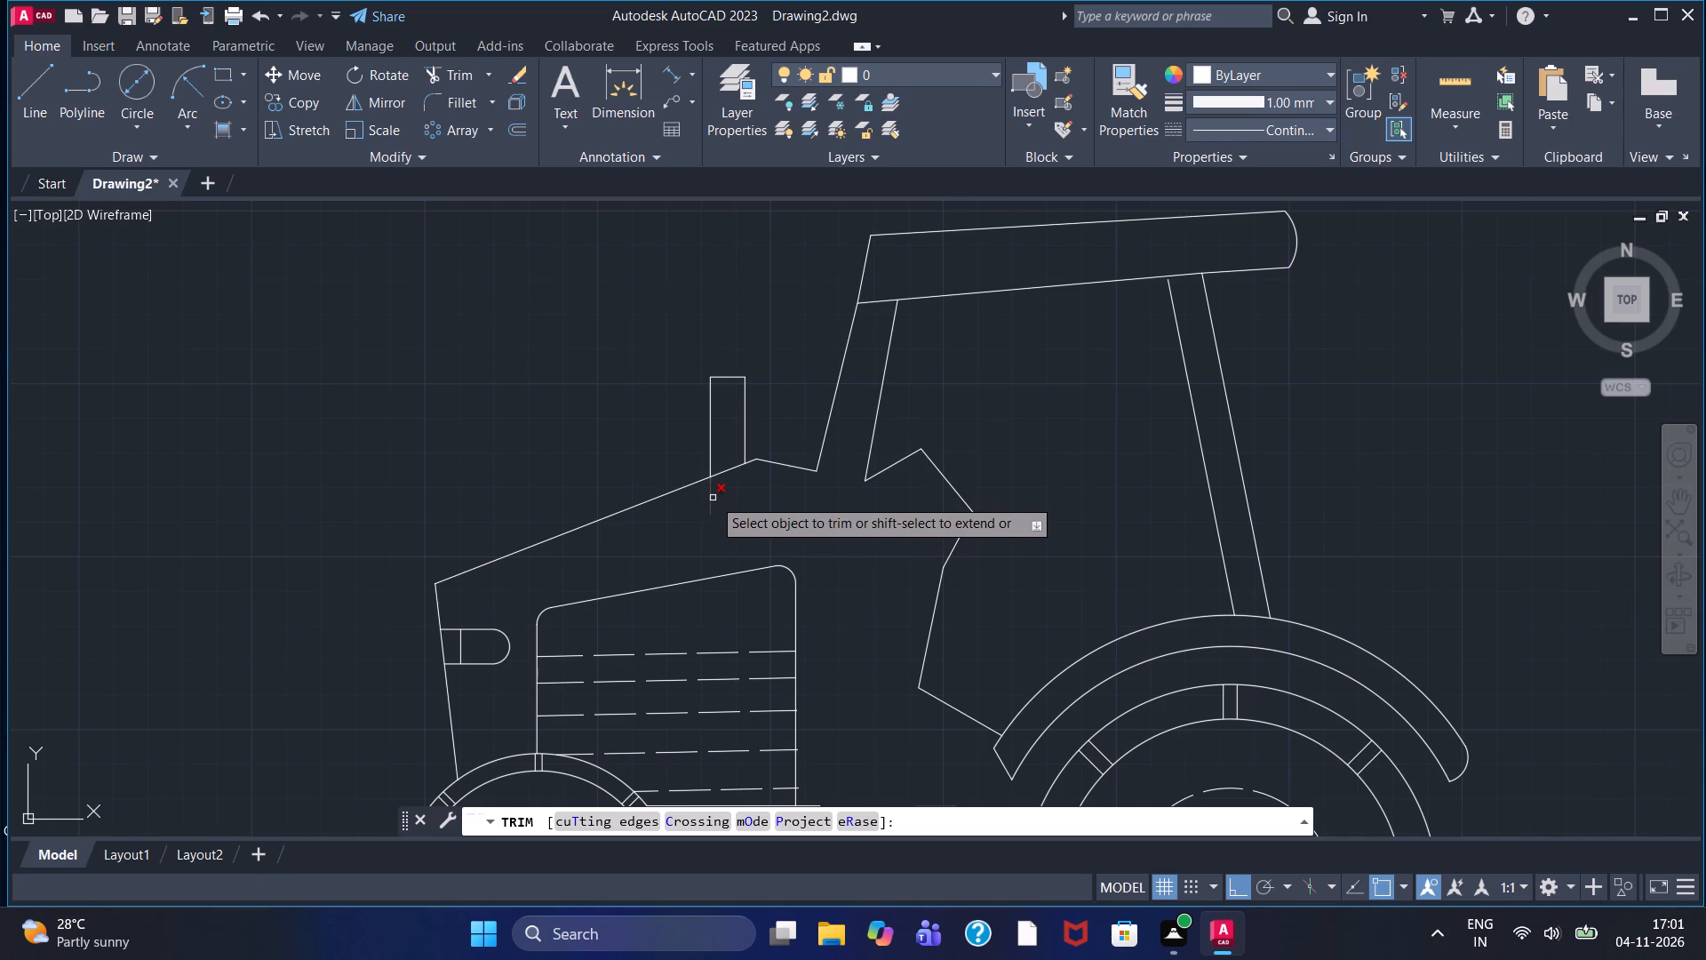
click(713, 498)
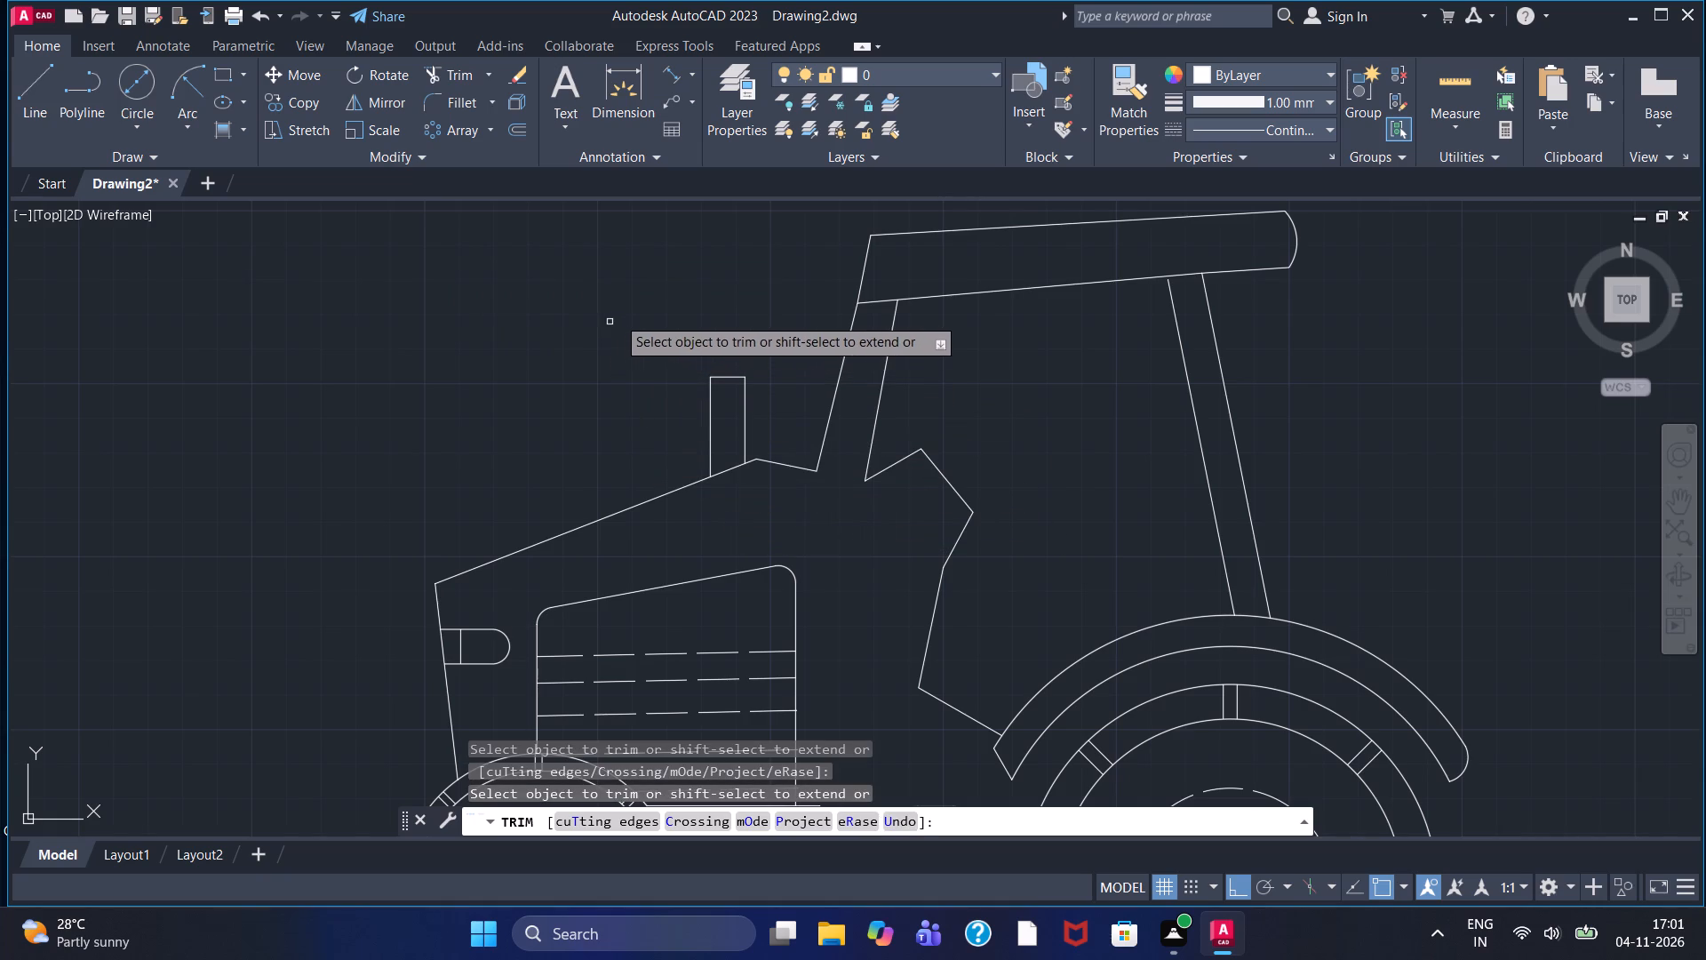
From the pipe's top front corner, draw the muffler box: 10 toward the front, 35 up, 20 plus 10 back, 35 down, and back to the pipe.
click(25, 82)
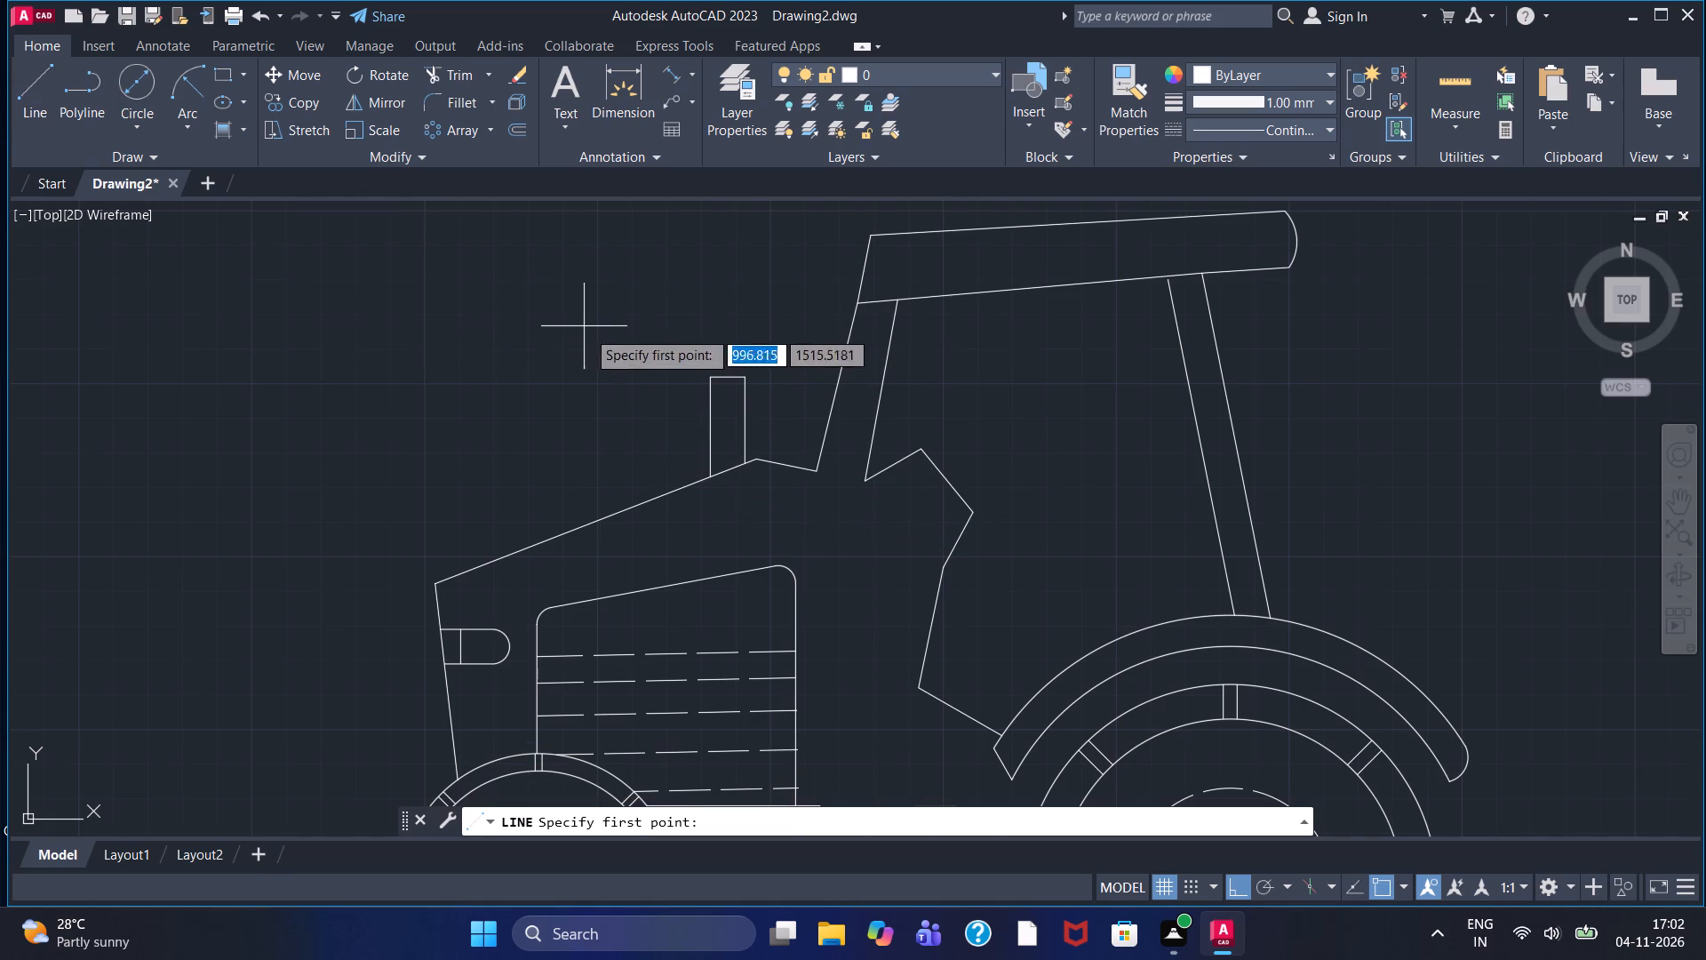
click(709, 378)
drag(709, 378, 700, 380)
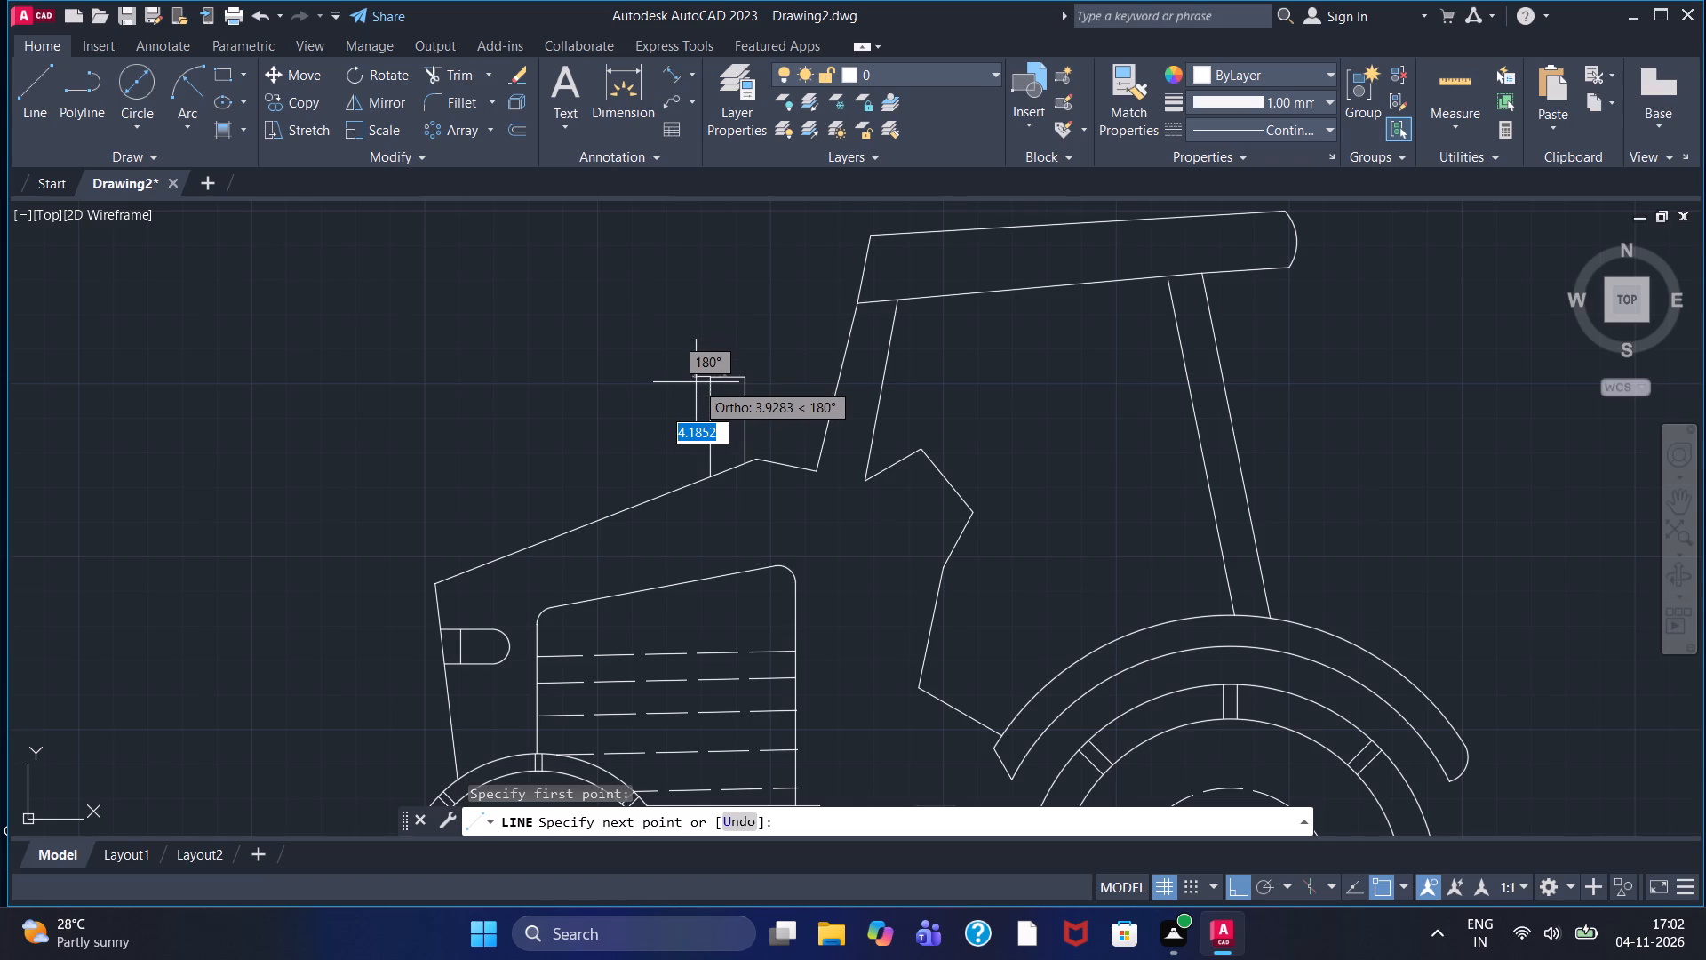
text(10)
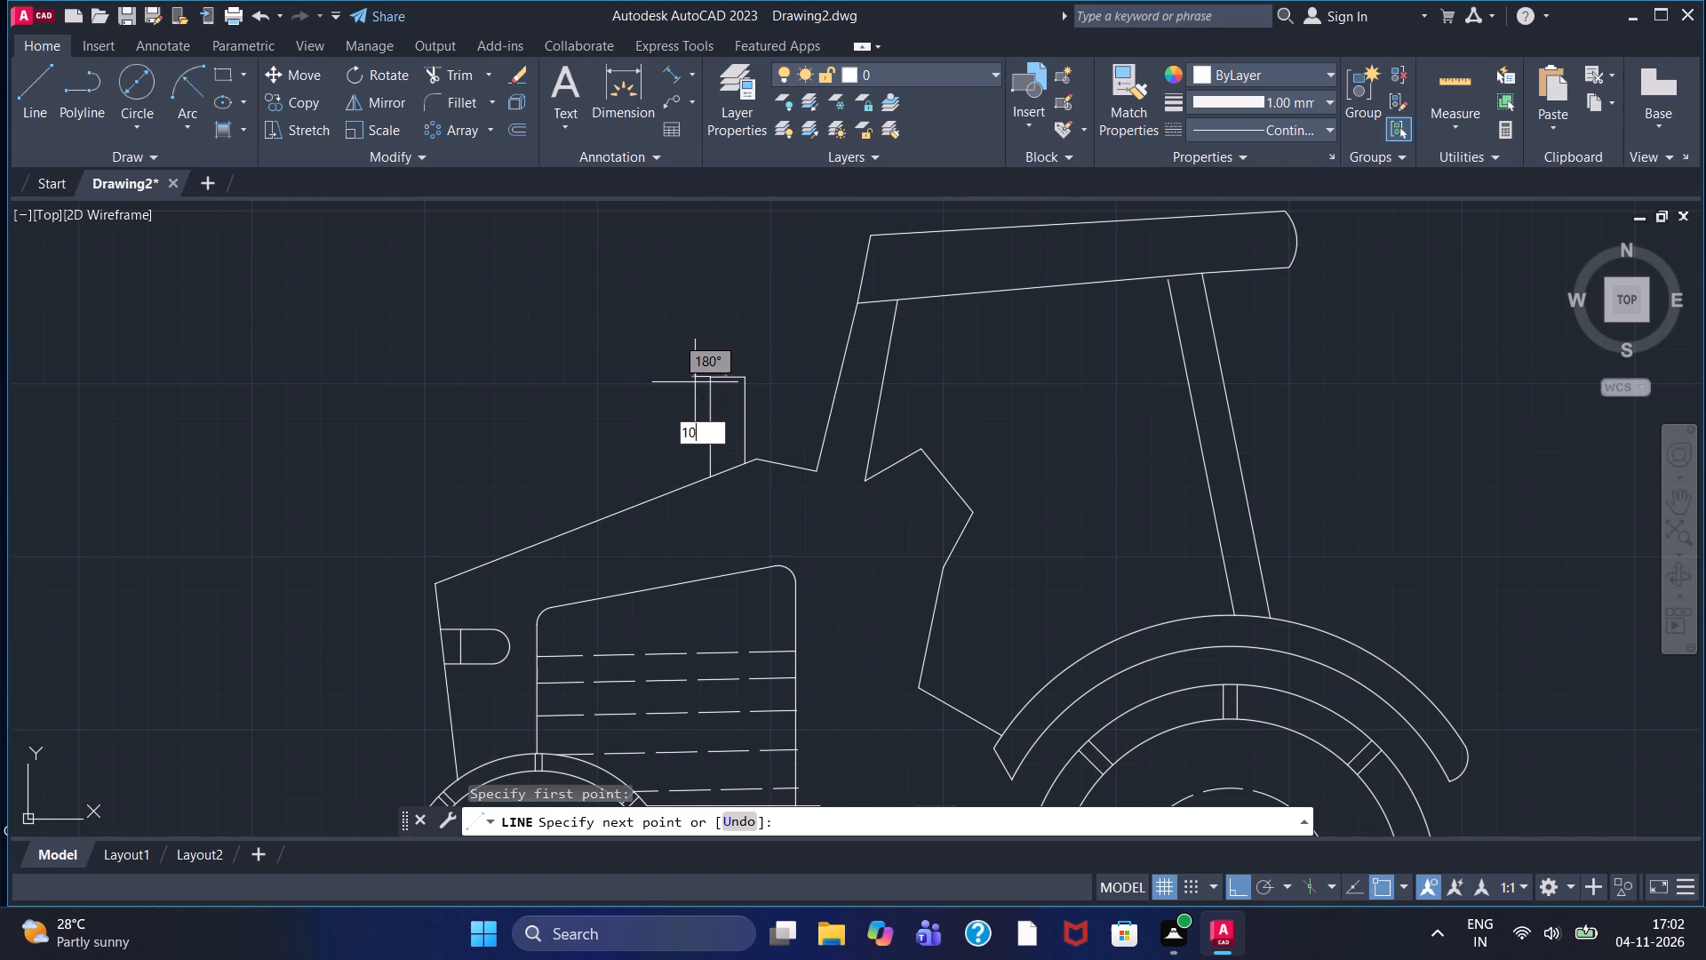
key(Return)
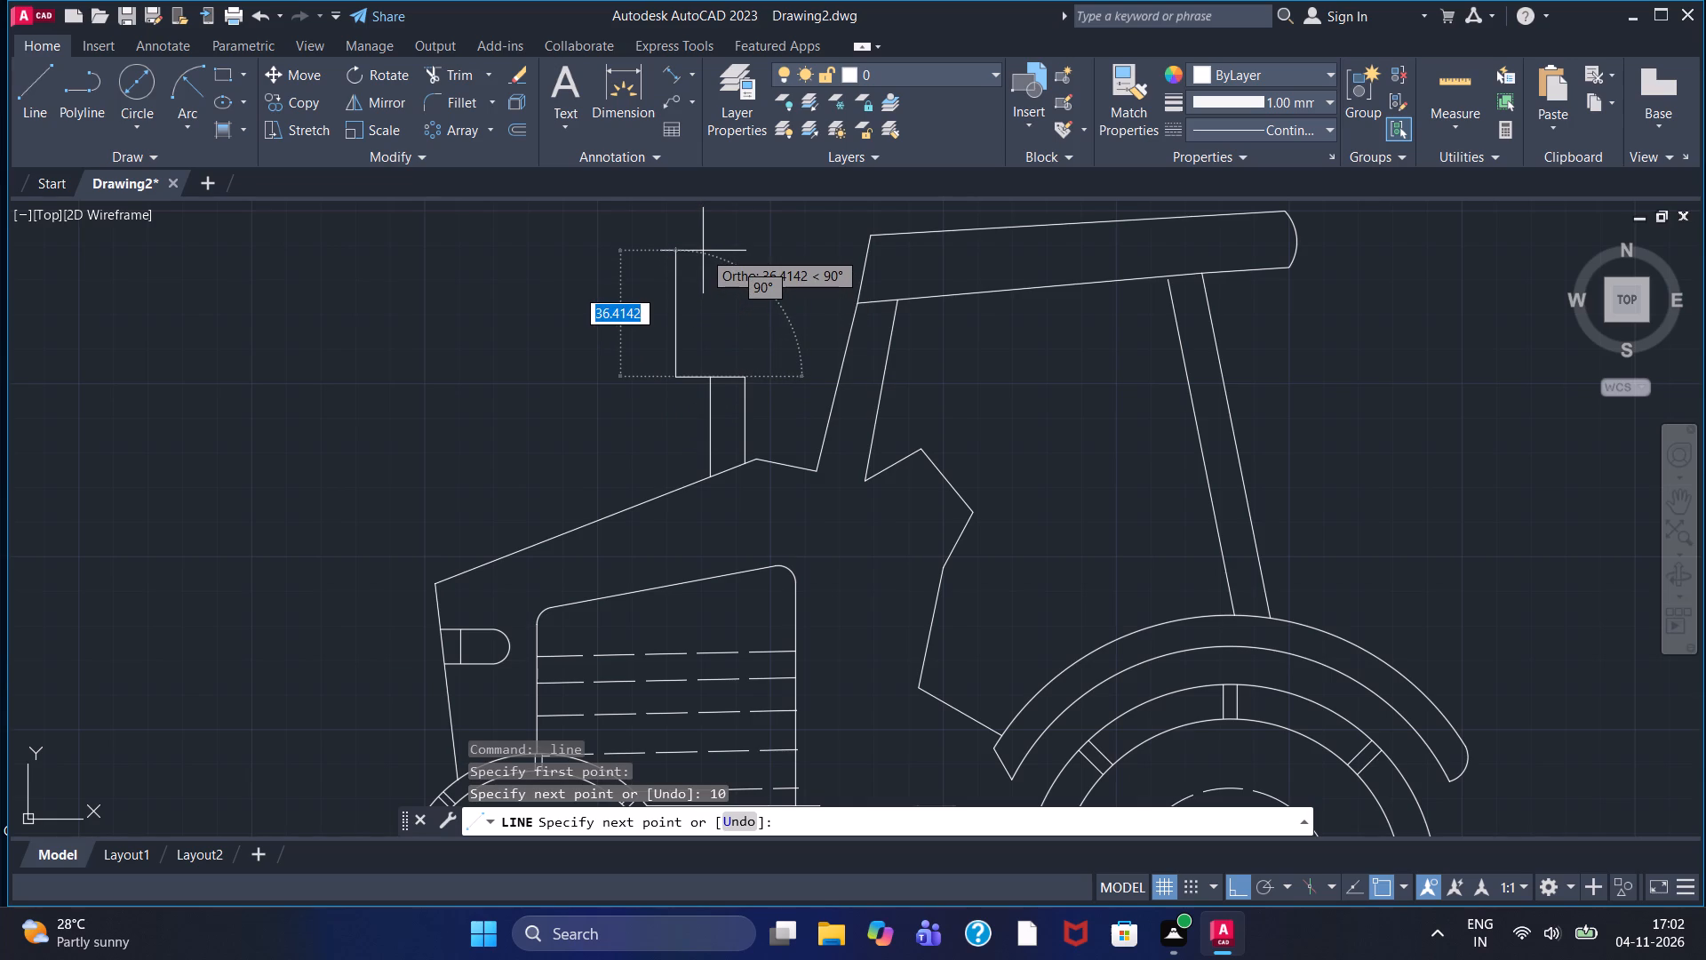
text(35)
key(Return)
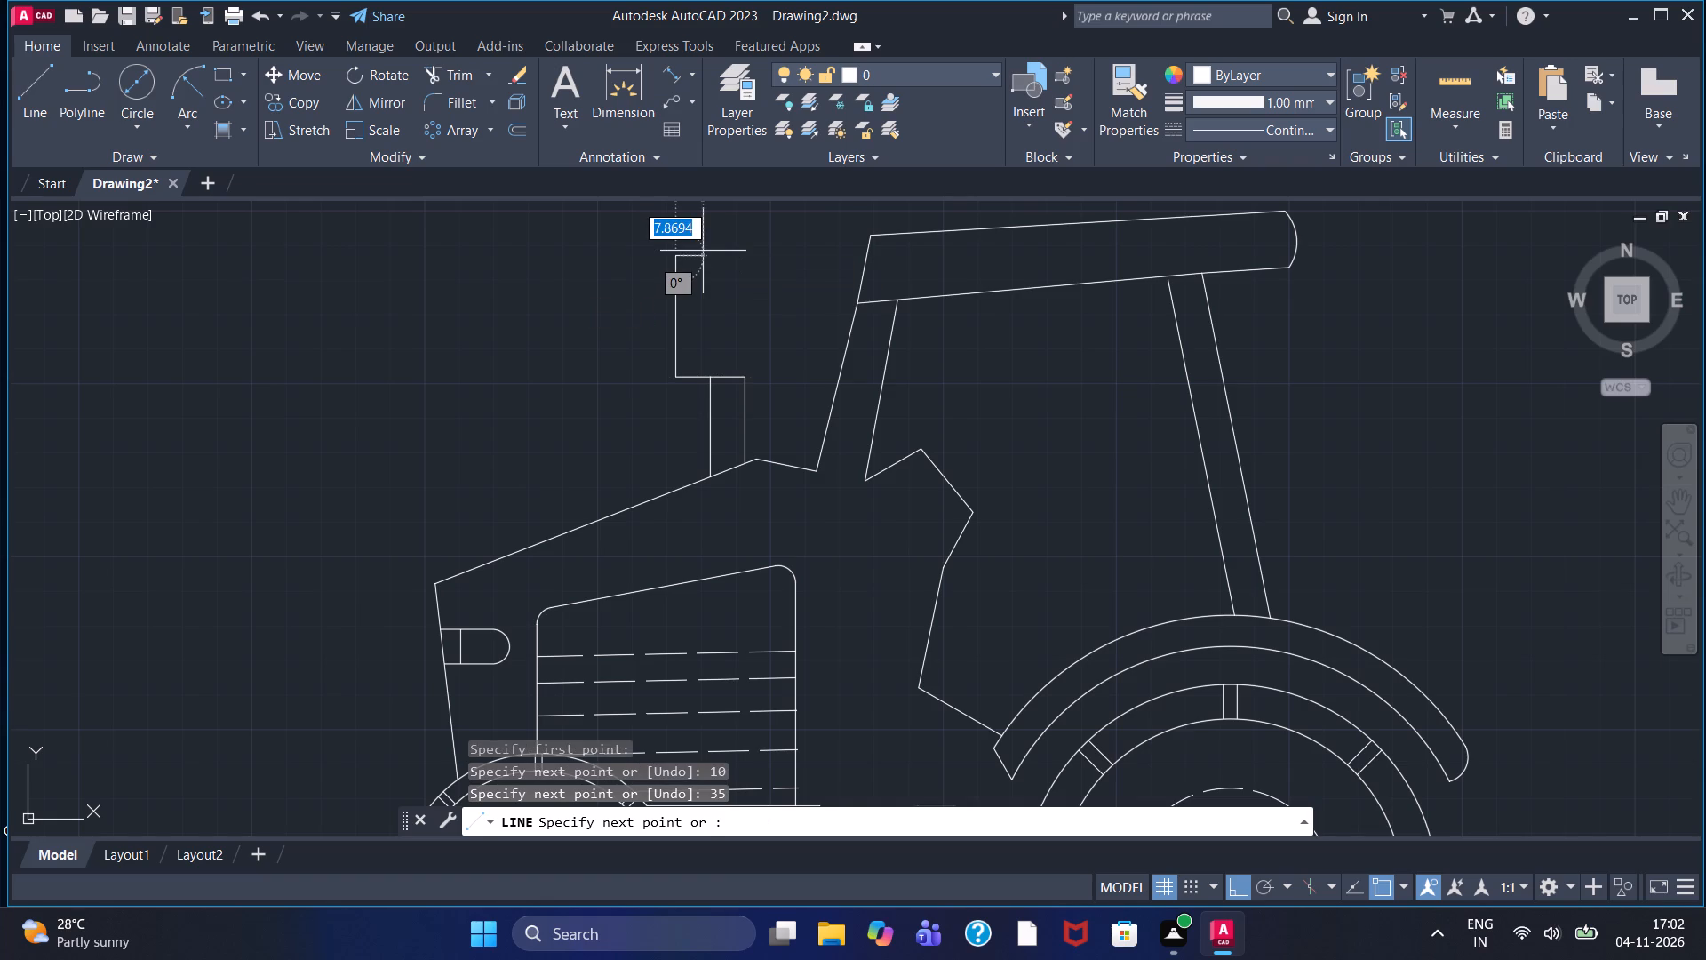
text(20)
key(Return)
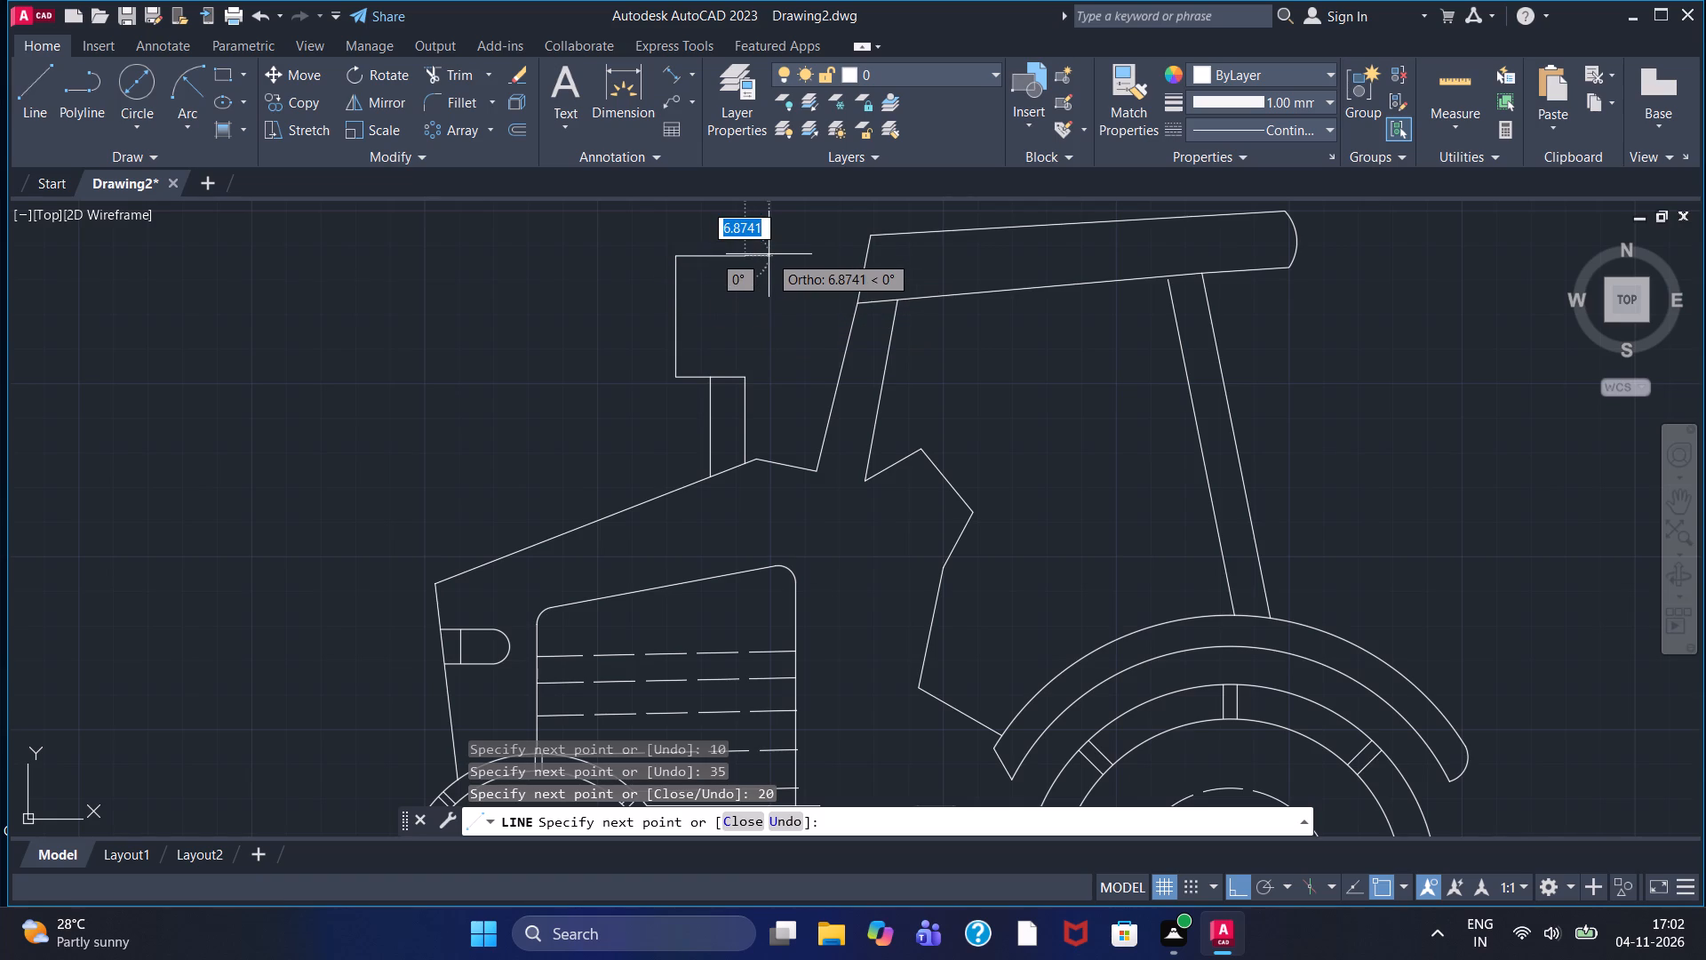
text(10)
key(Return)
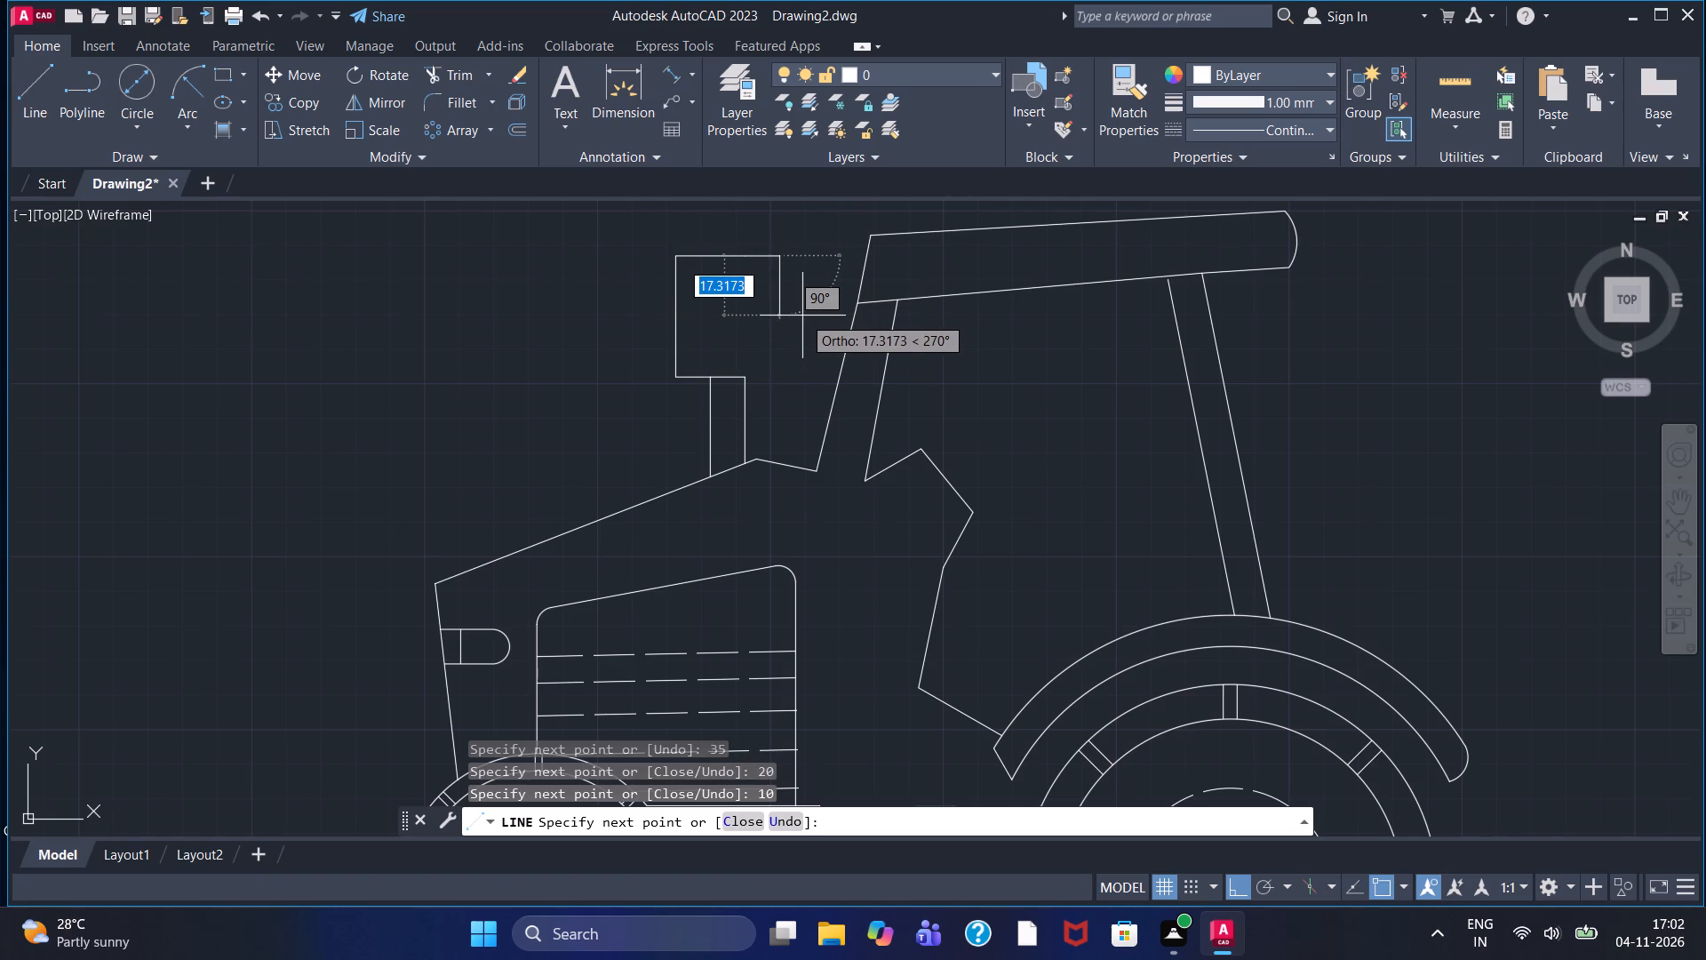
text(35)
key(Return)
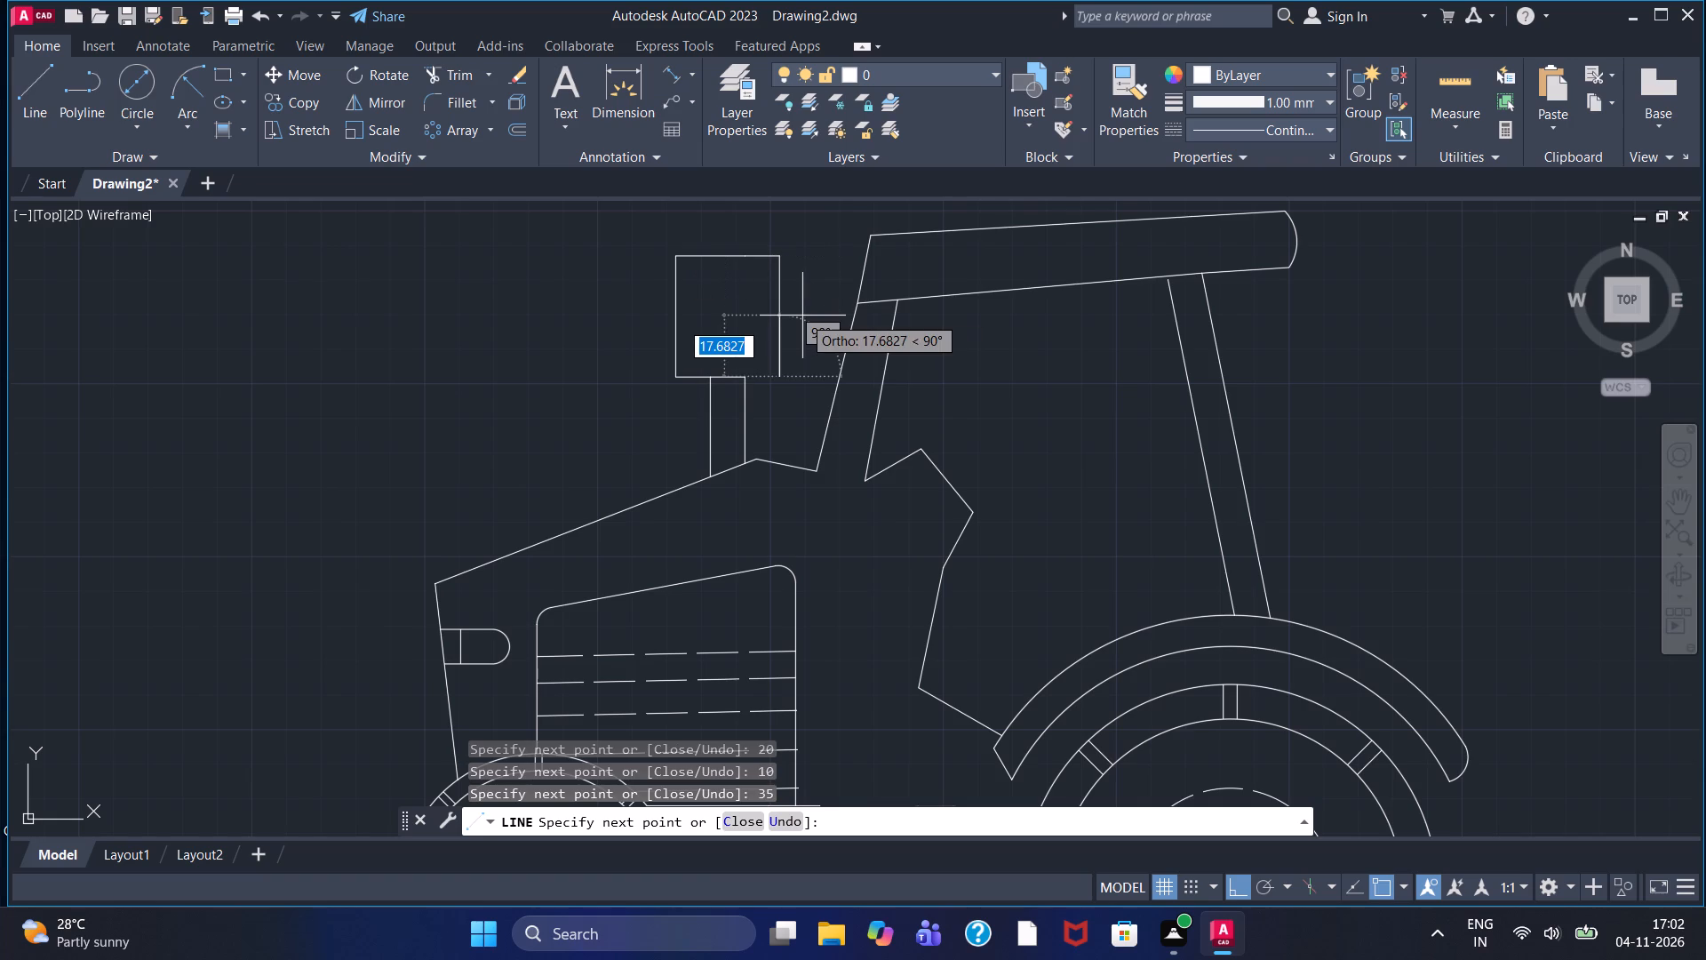
double_click(740, 372)
right_click(742, 319)
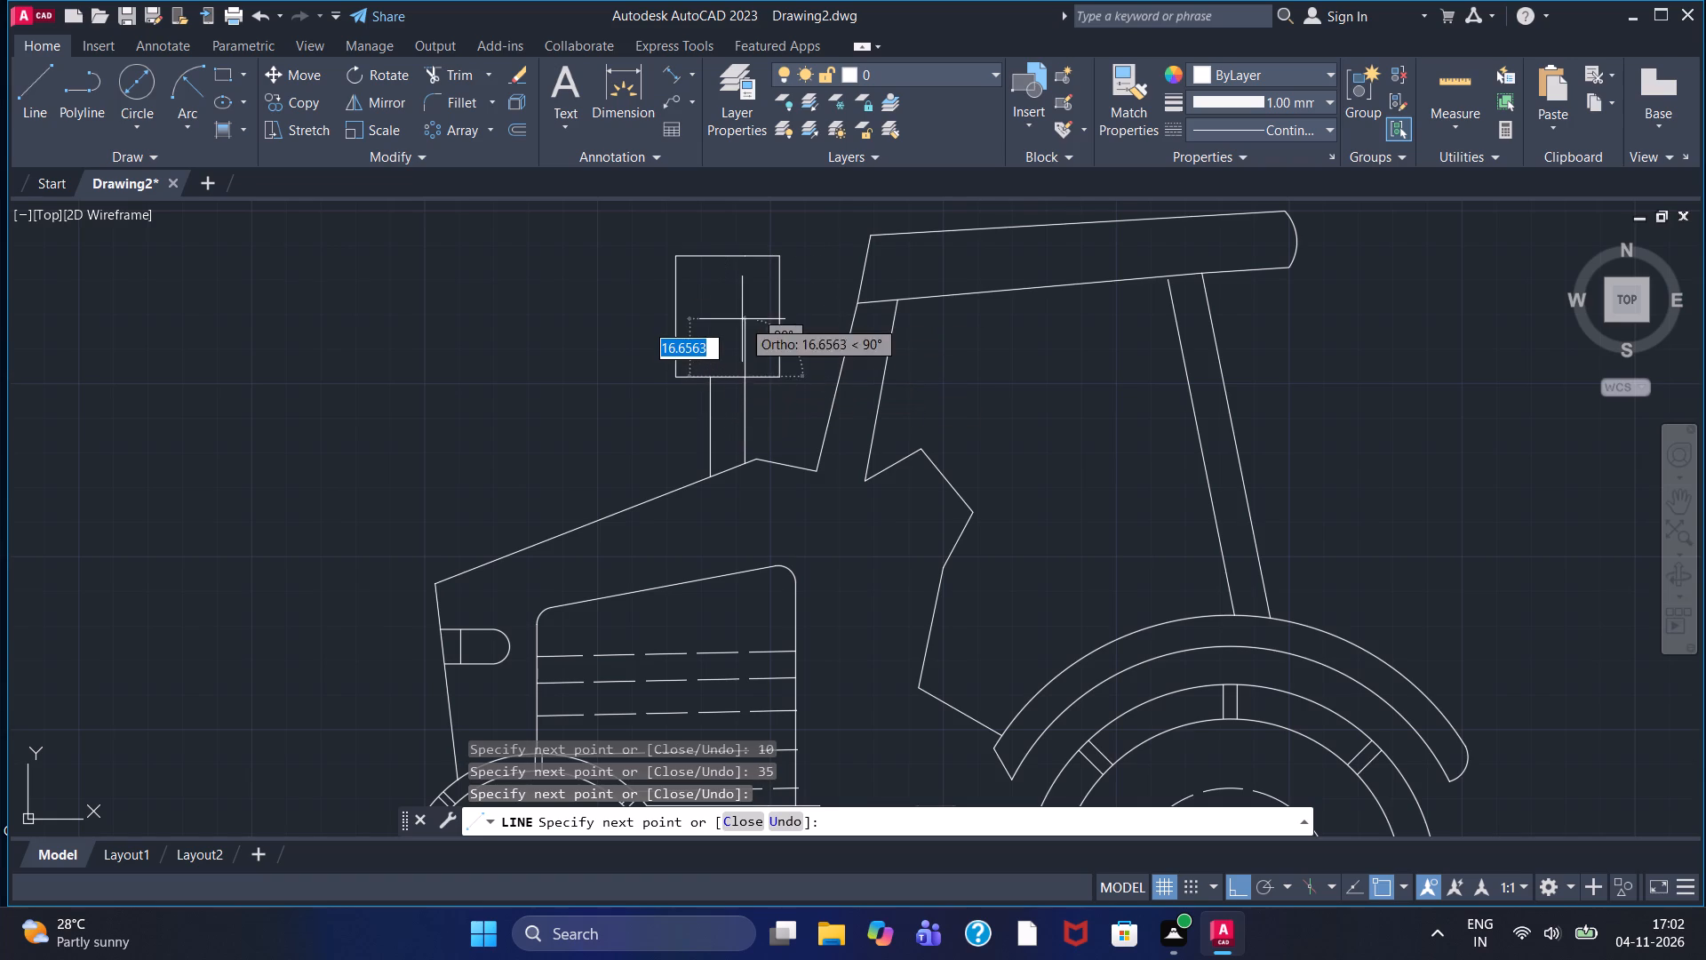
double_click(770, 325)
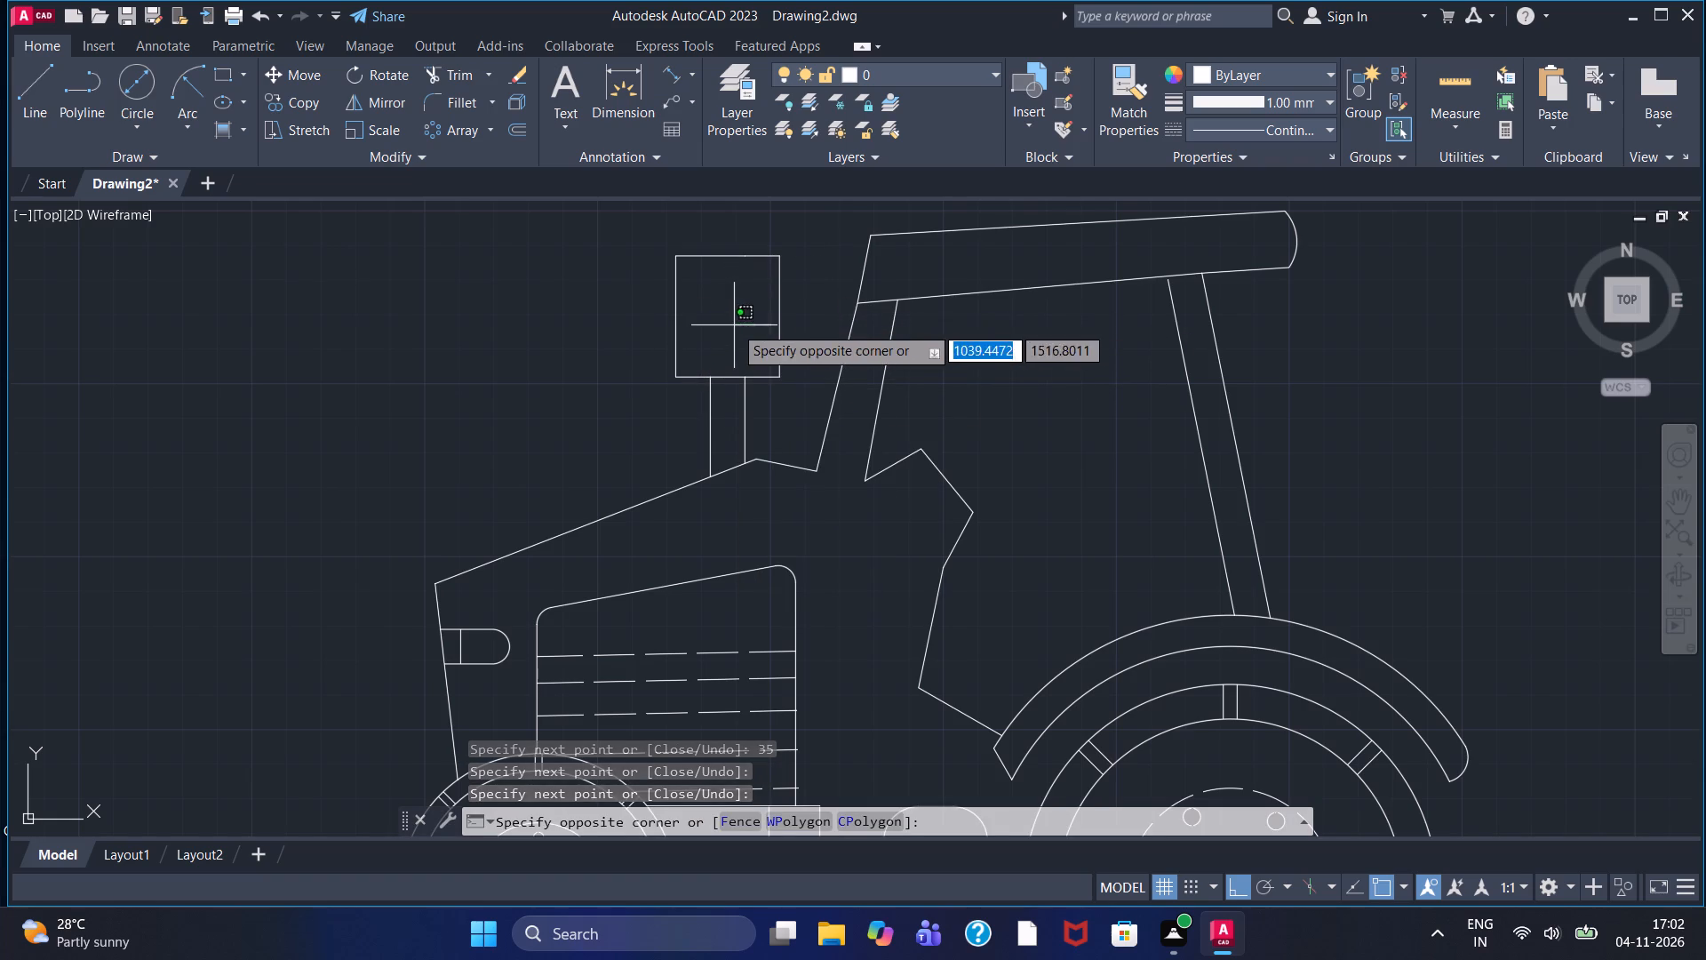
double_click(734, 325)
Draw a 35 long vertical line up from the muffler box's top edge, in line with the lower pipe's rear side.
middle_drag(734, 319, 753, 382)
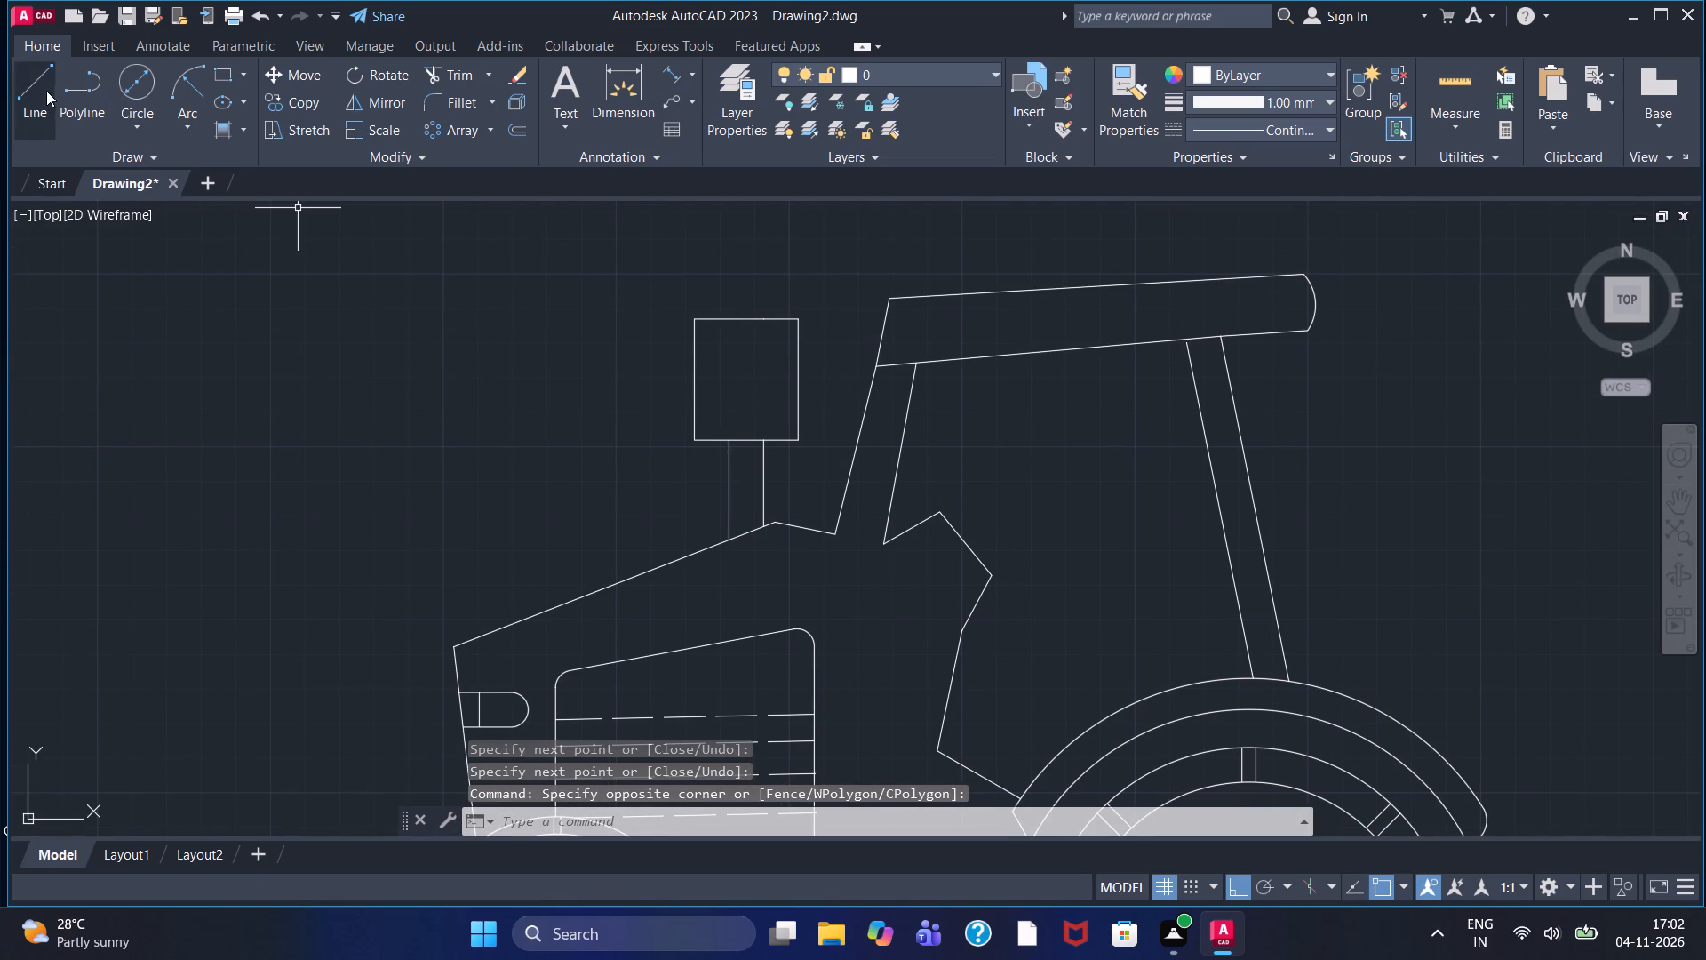
click(49, 92)
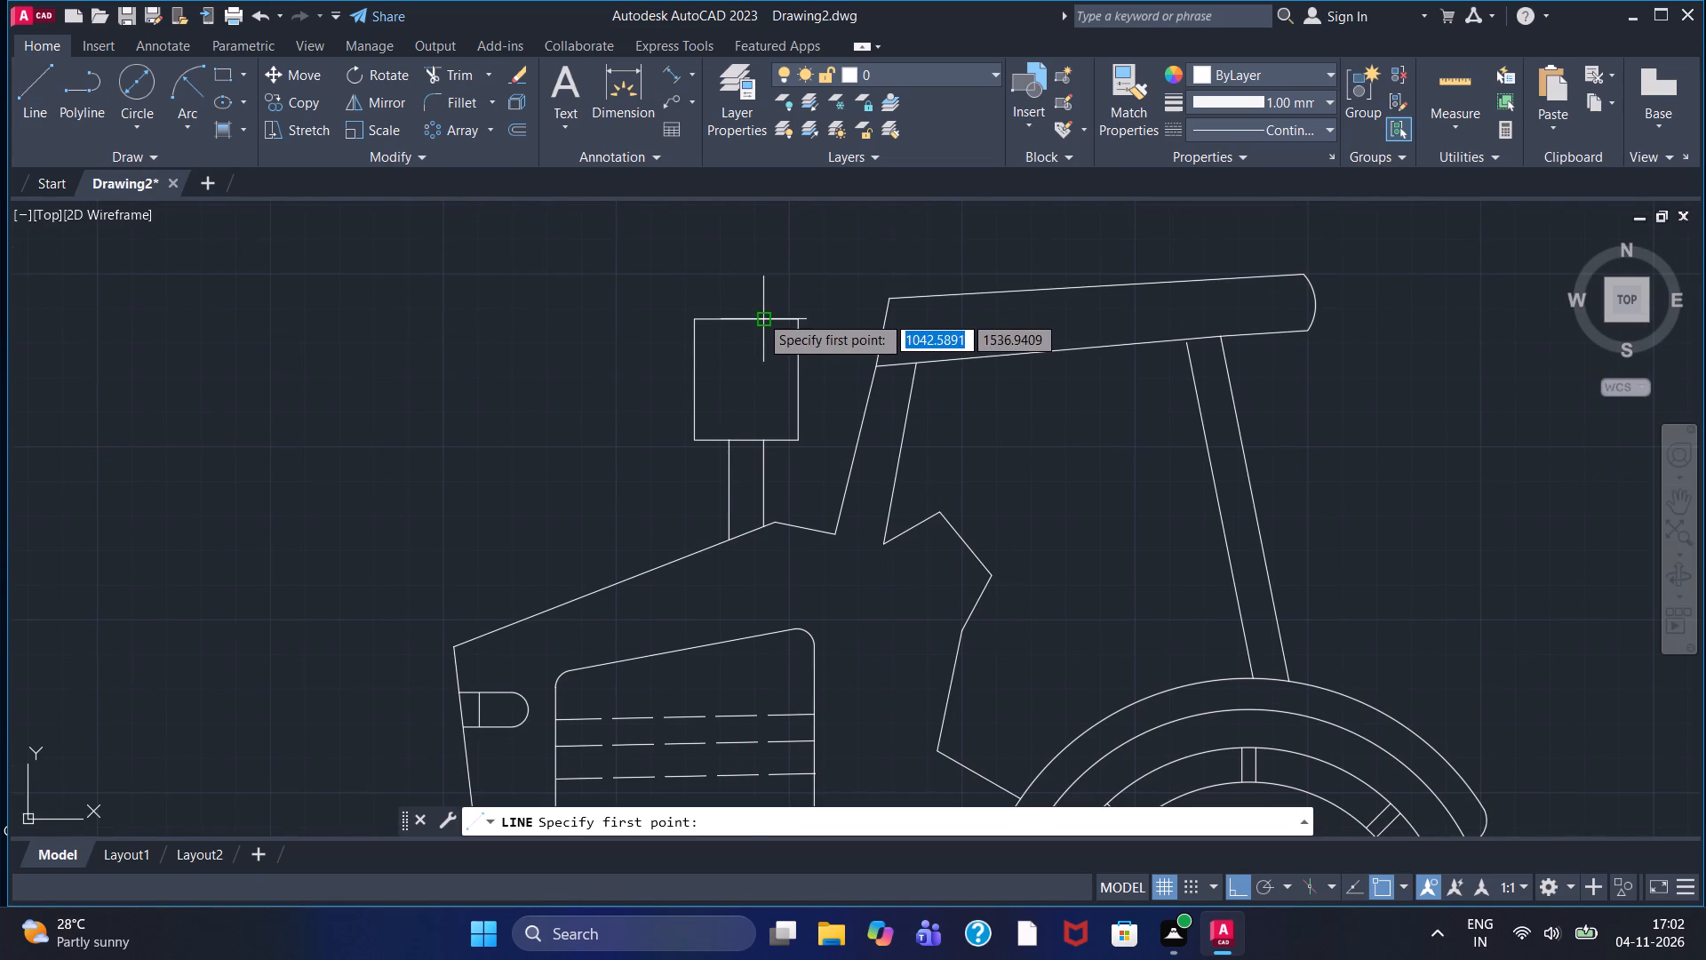
click(760, 315)
drag(760, 315, 761, 297)
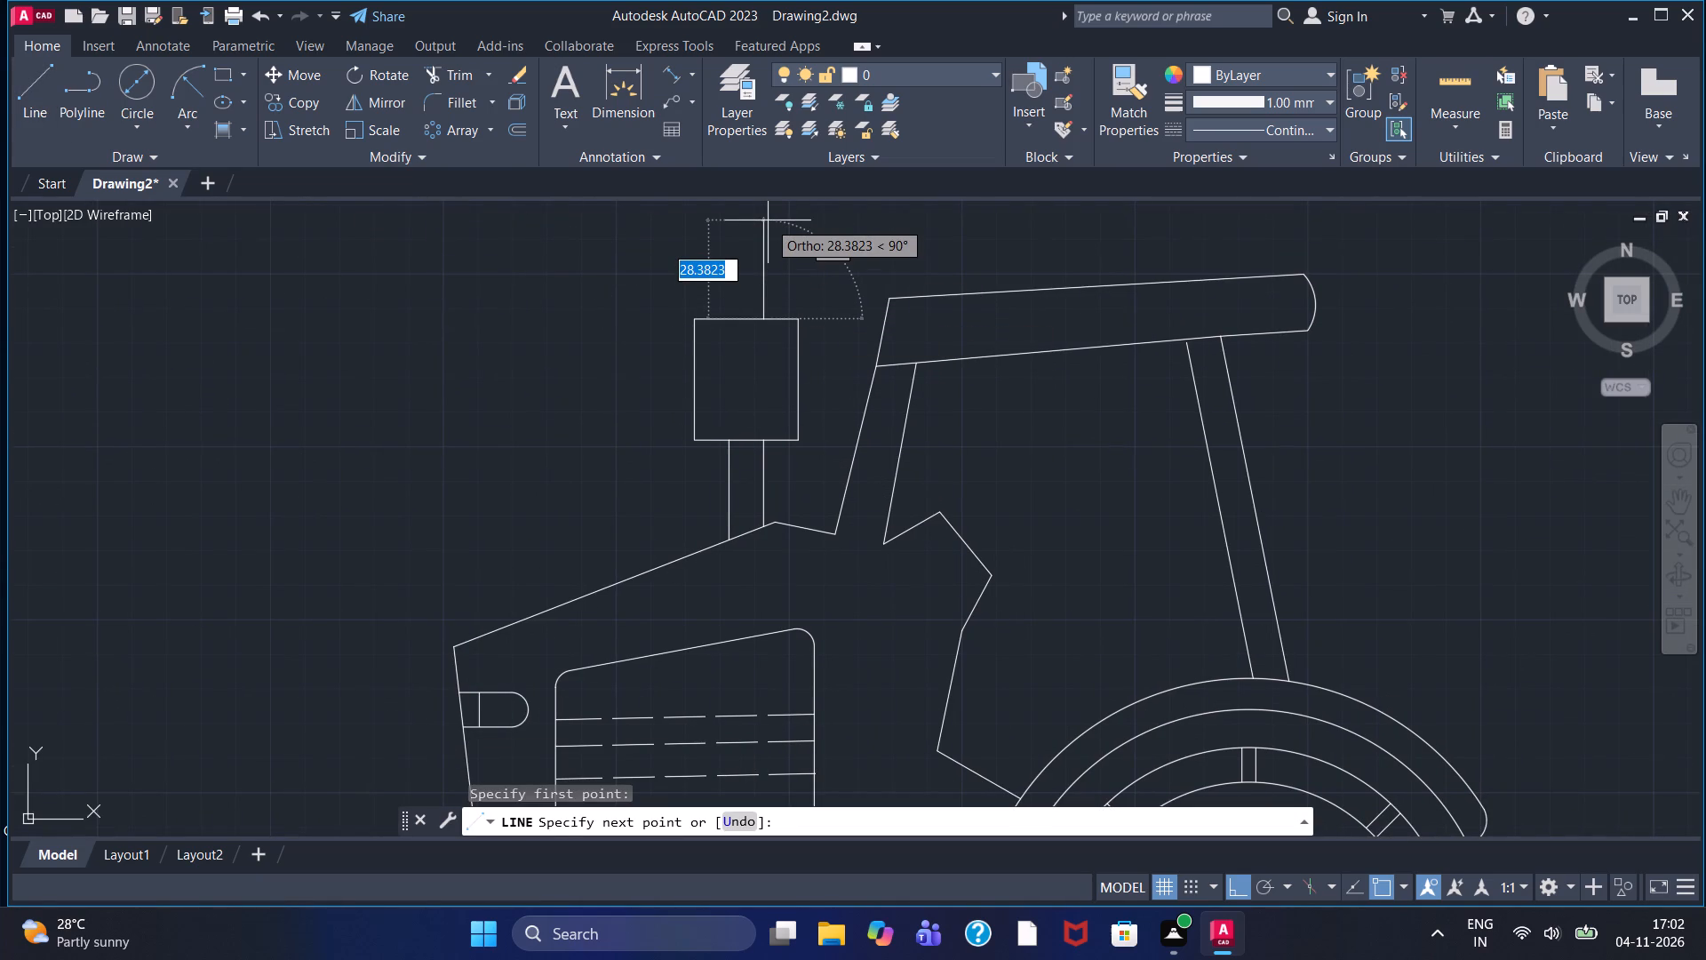
middle_drag(768, 220, 779, 338)
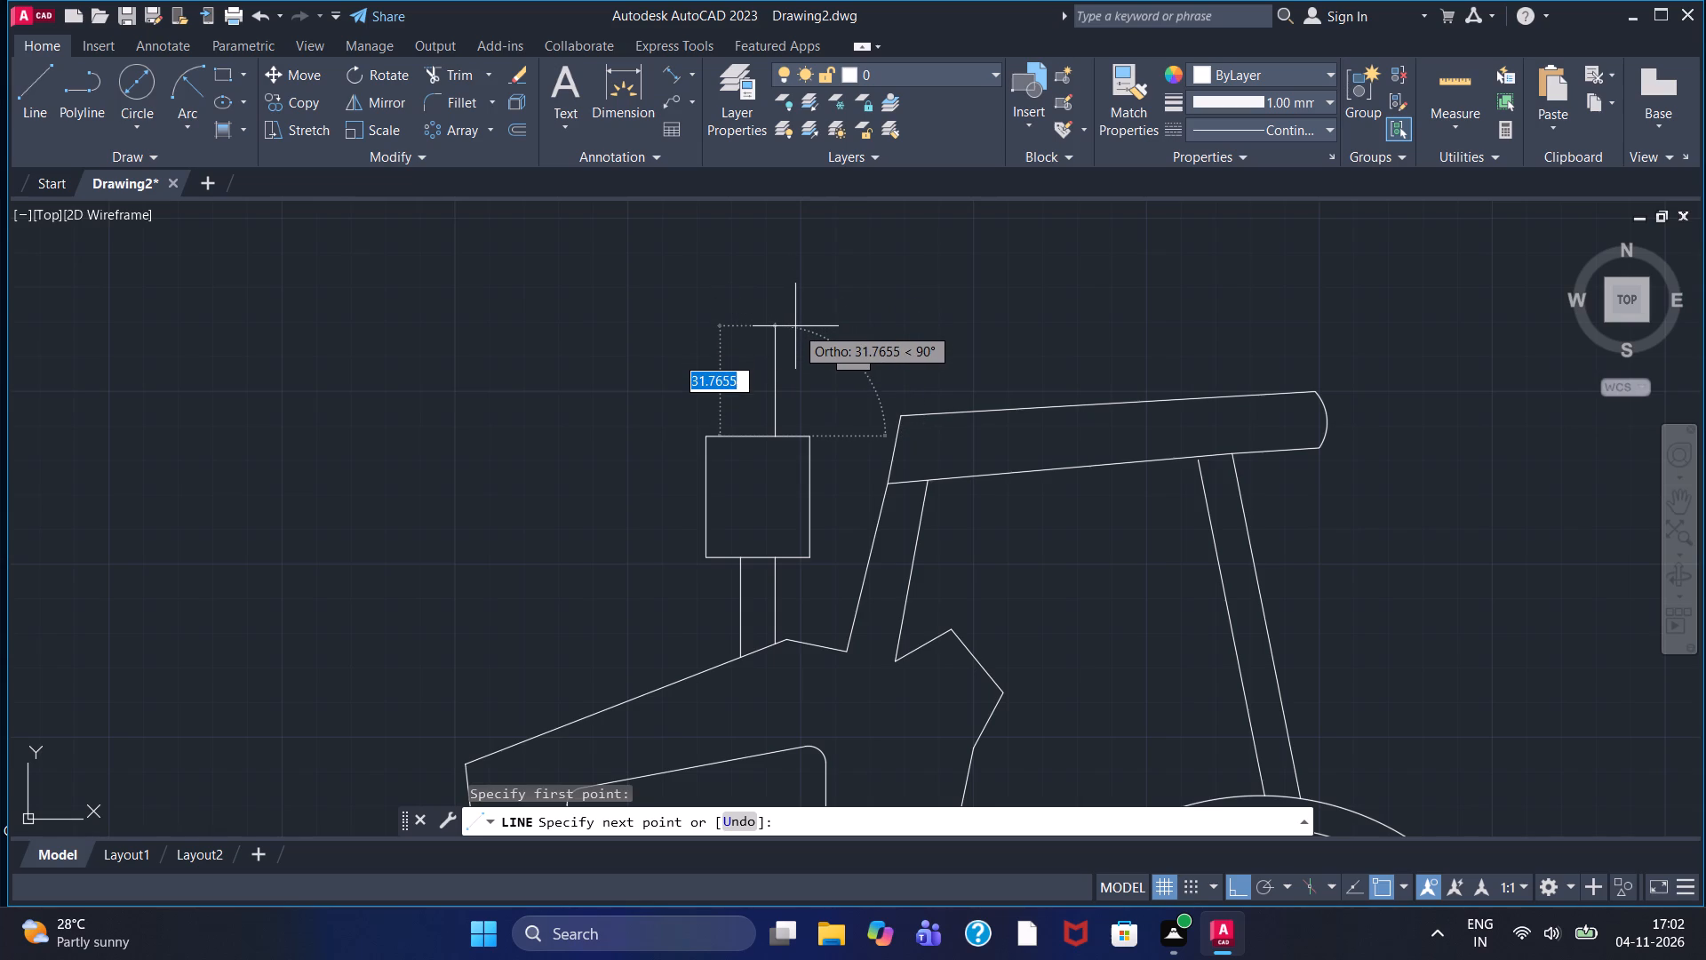
text(35)
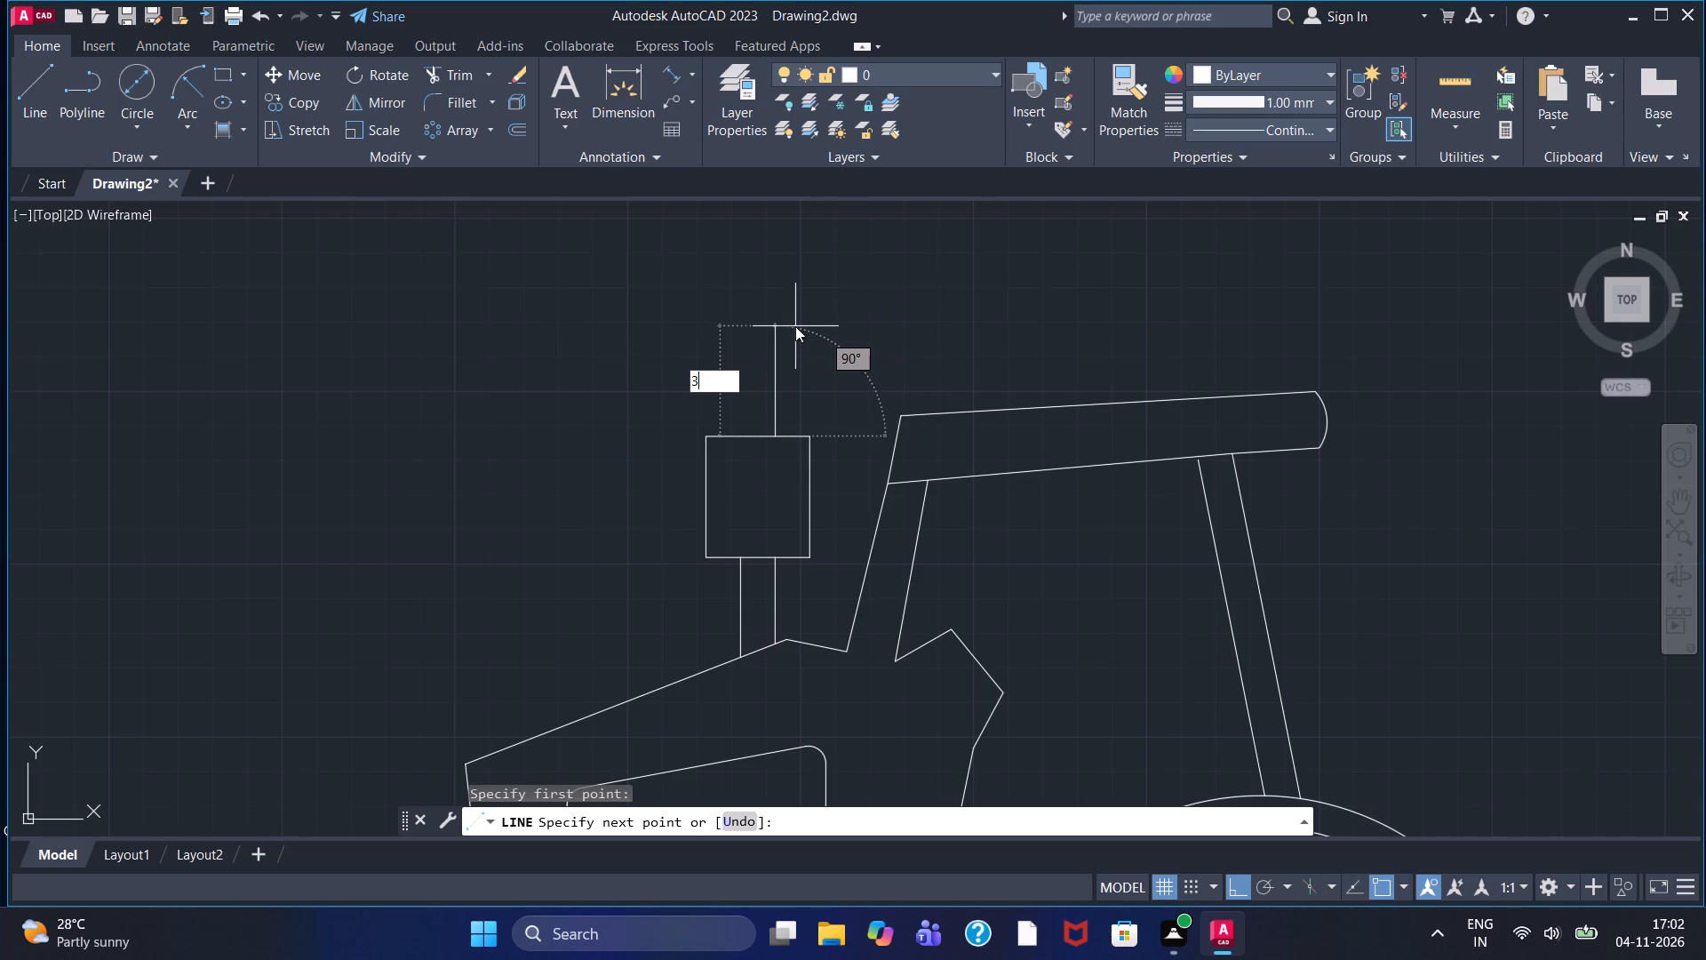
key(Return)
right_click(796, 324)
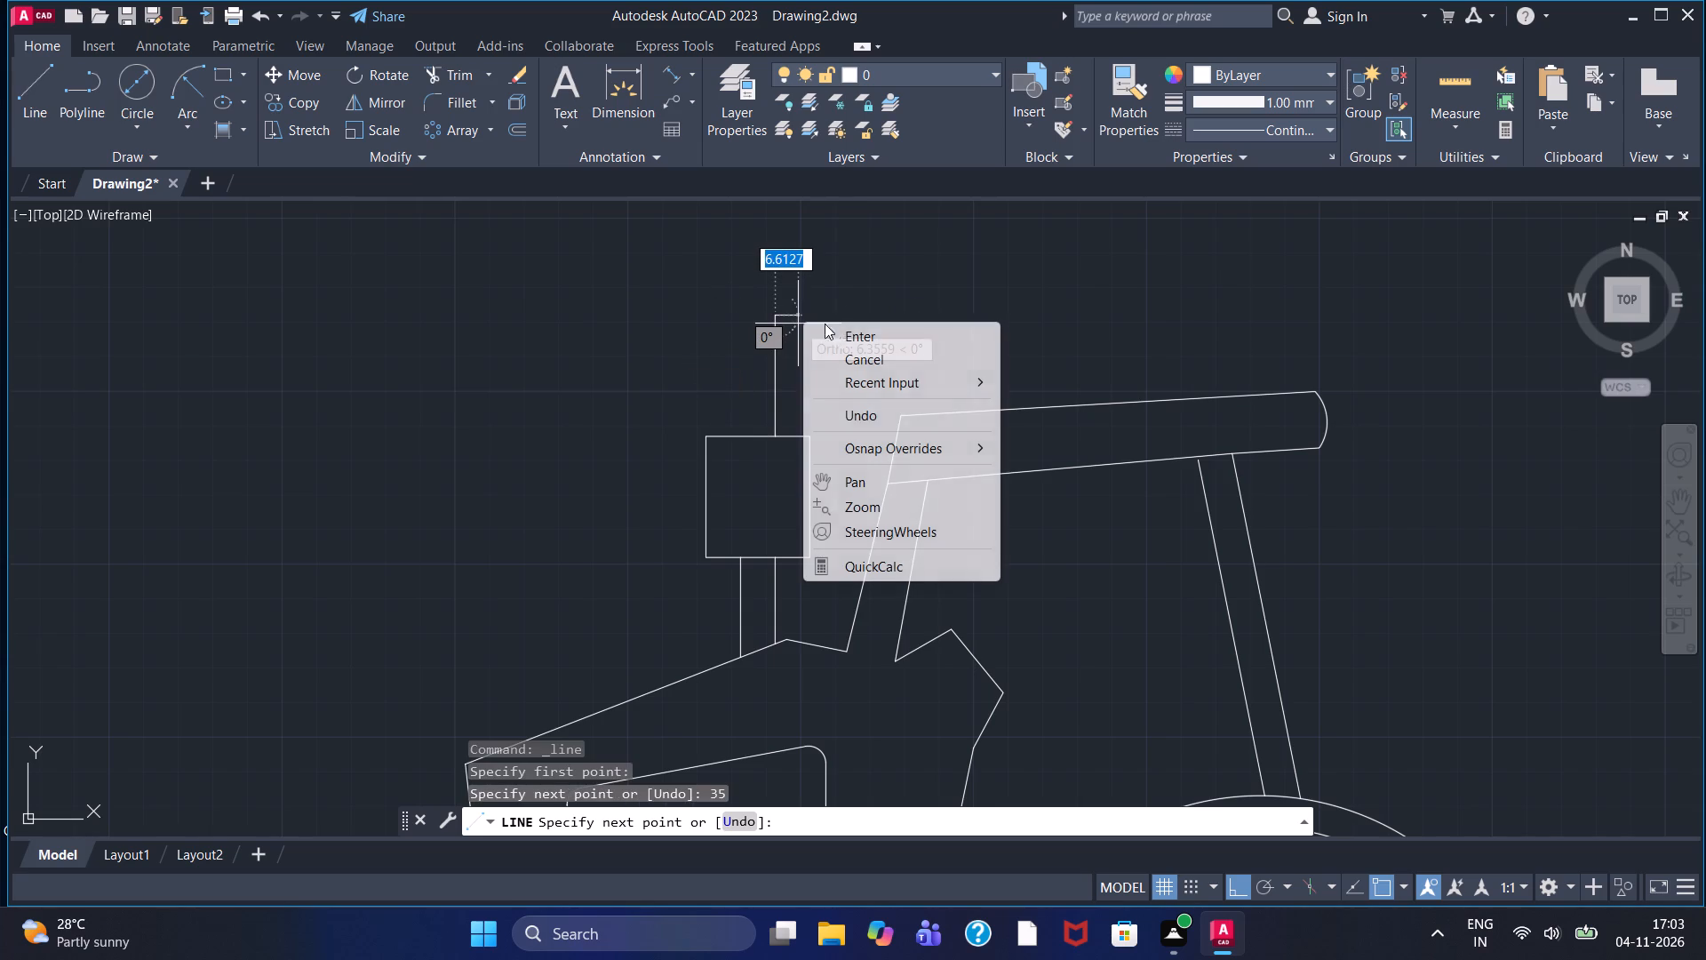
click(844, 338)
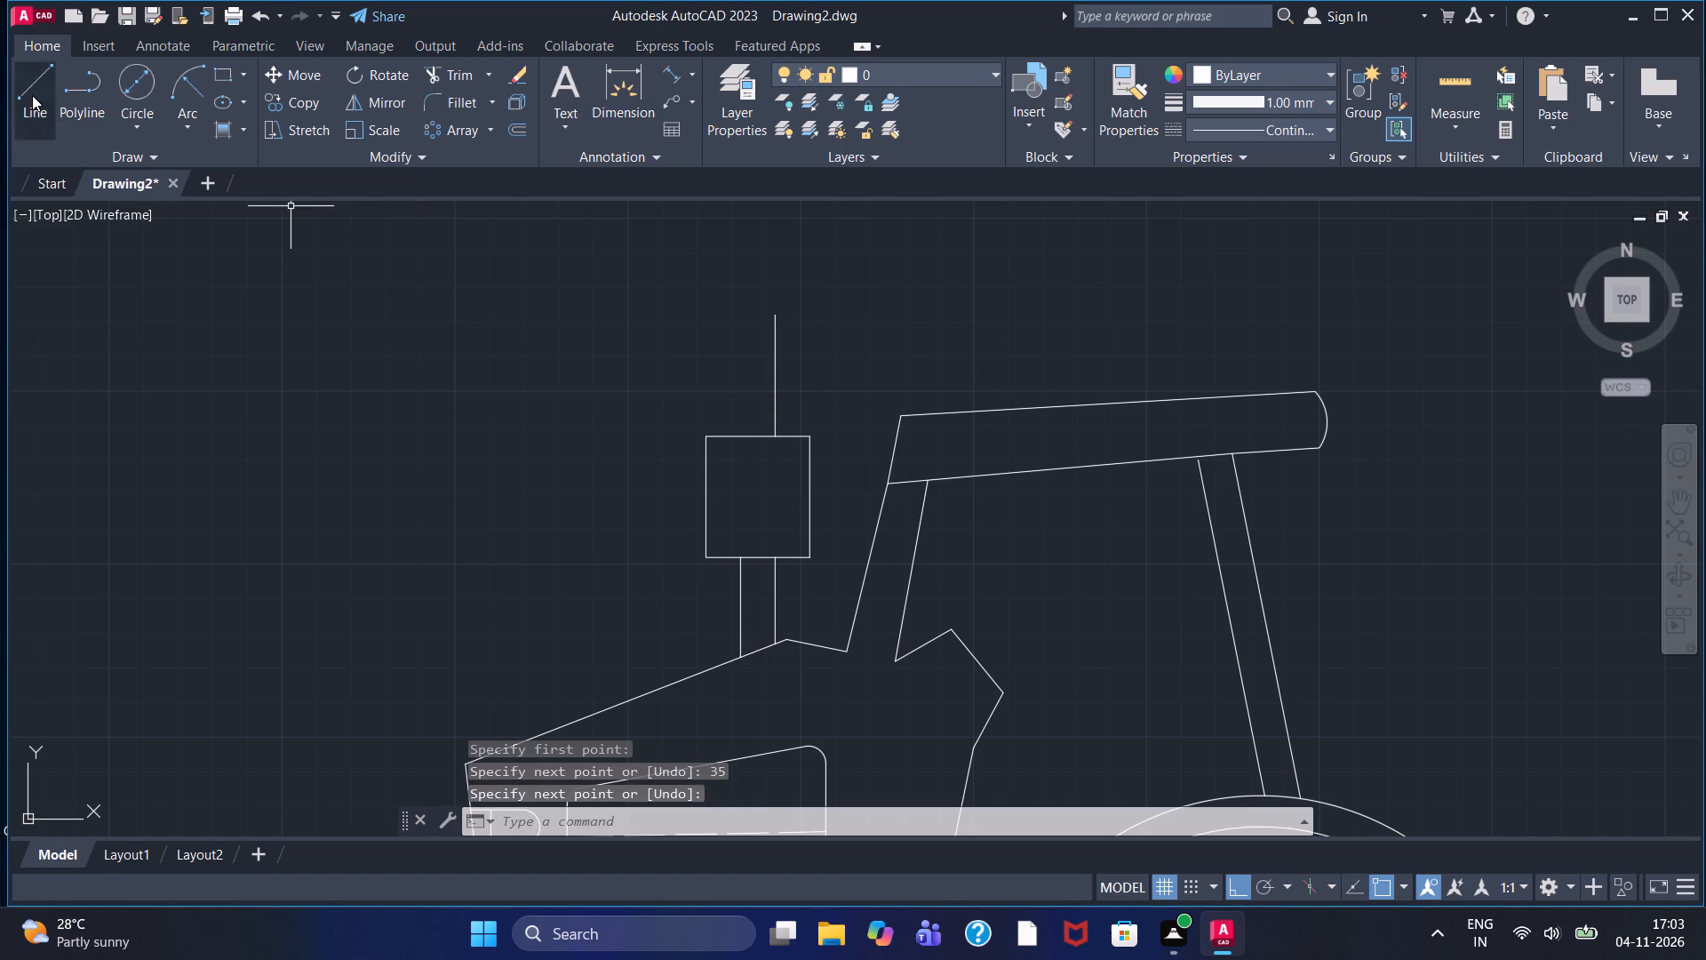
Draw a 25 long vertical line up from the muffler box's top edge, in line with the lower pipe's front side.
click(32, 95)
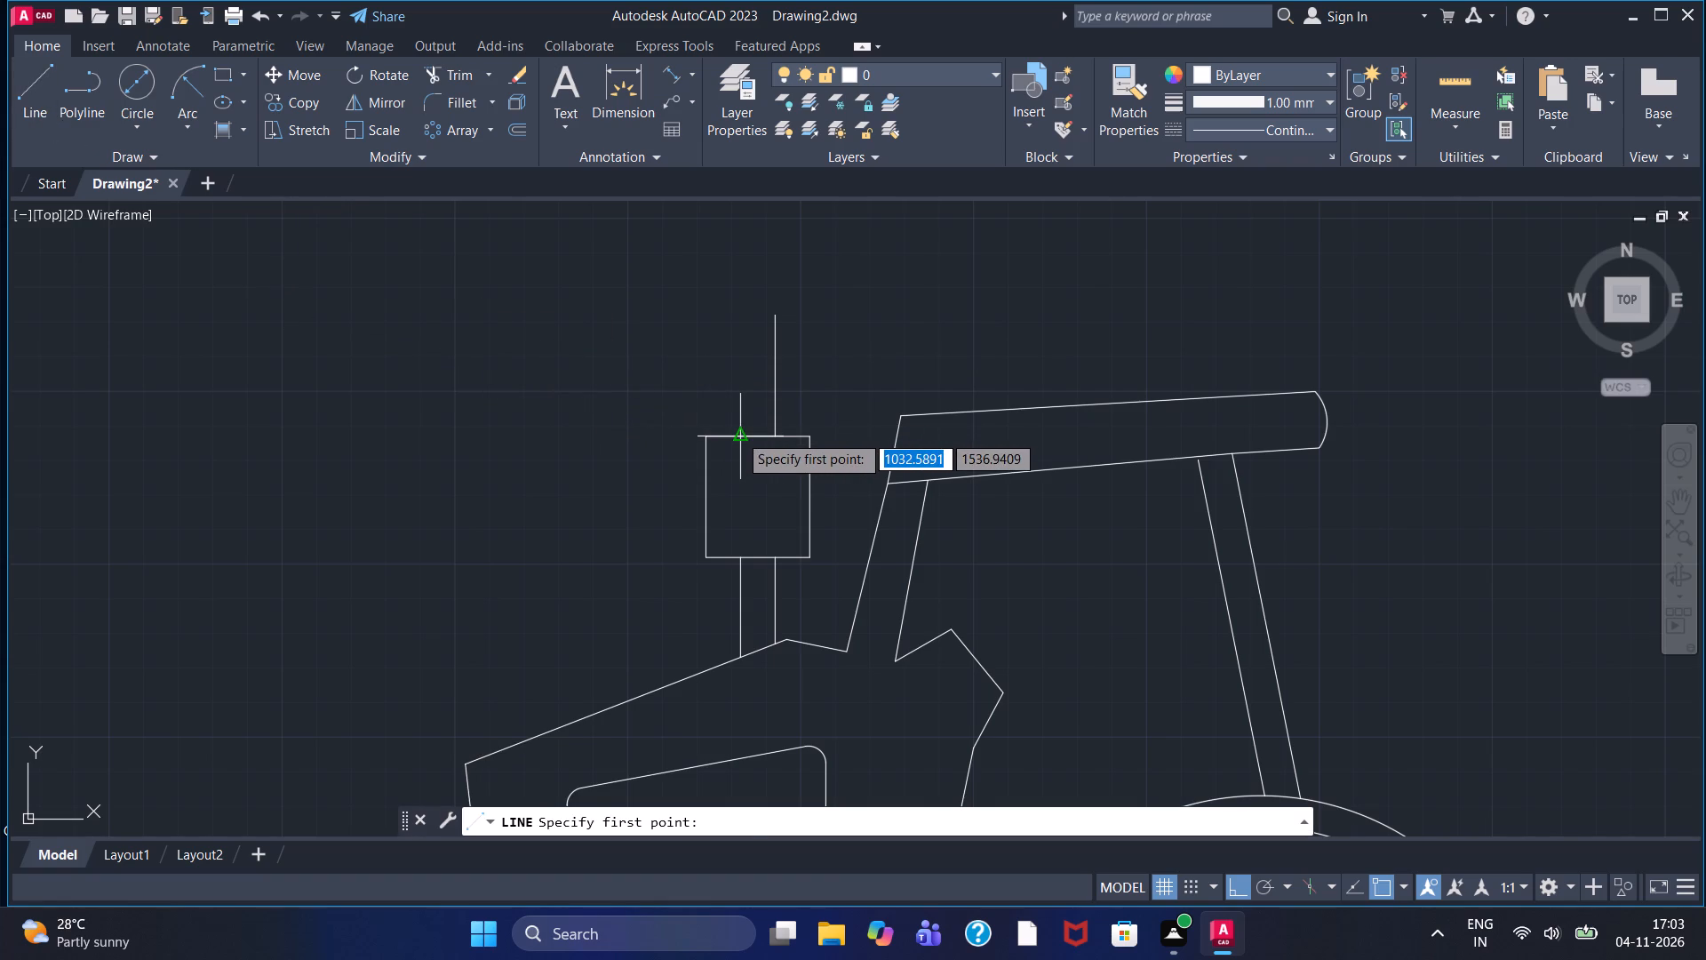
click(738, 434)
drag(738, 434, 739, 417)
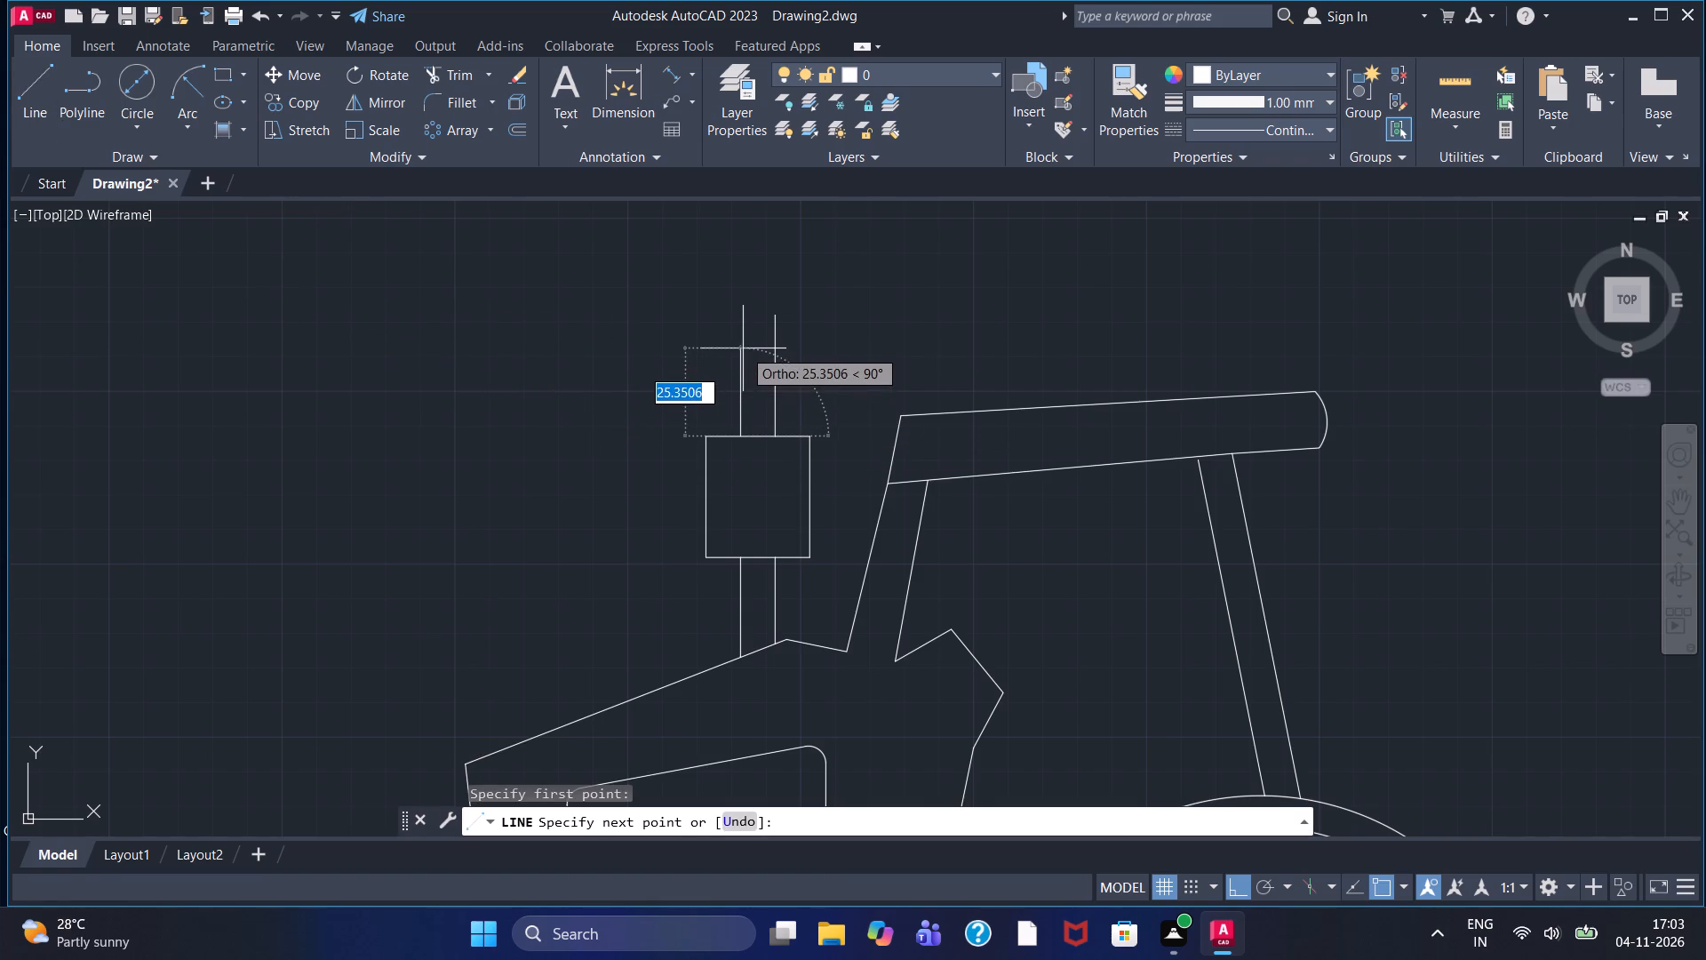
text(25)
key(Return)
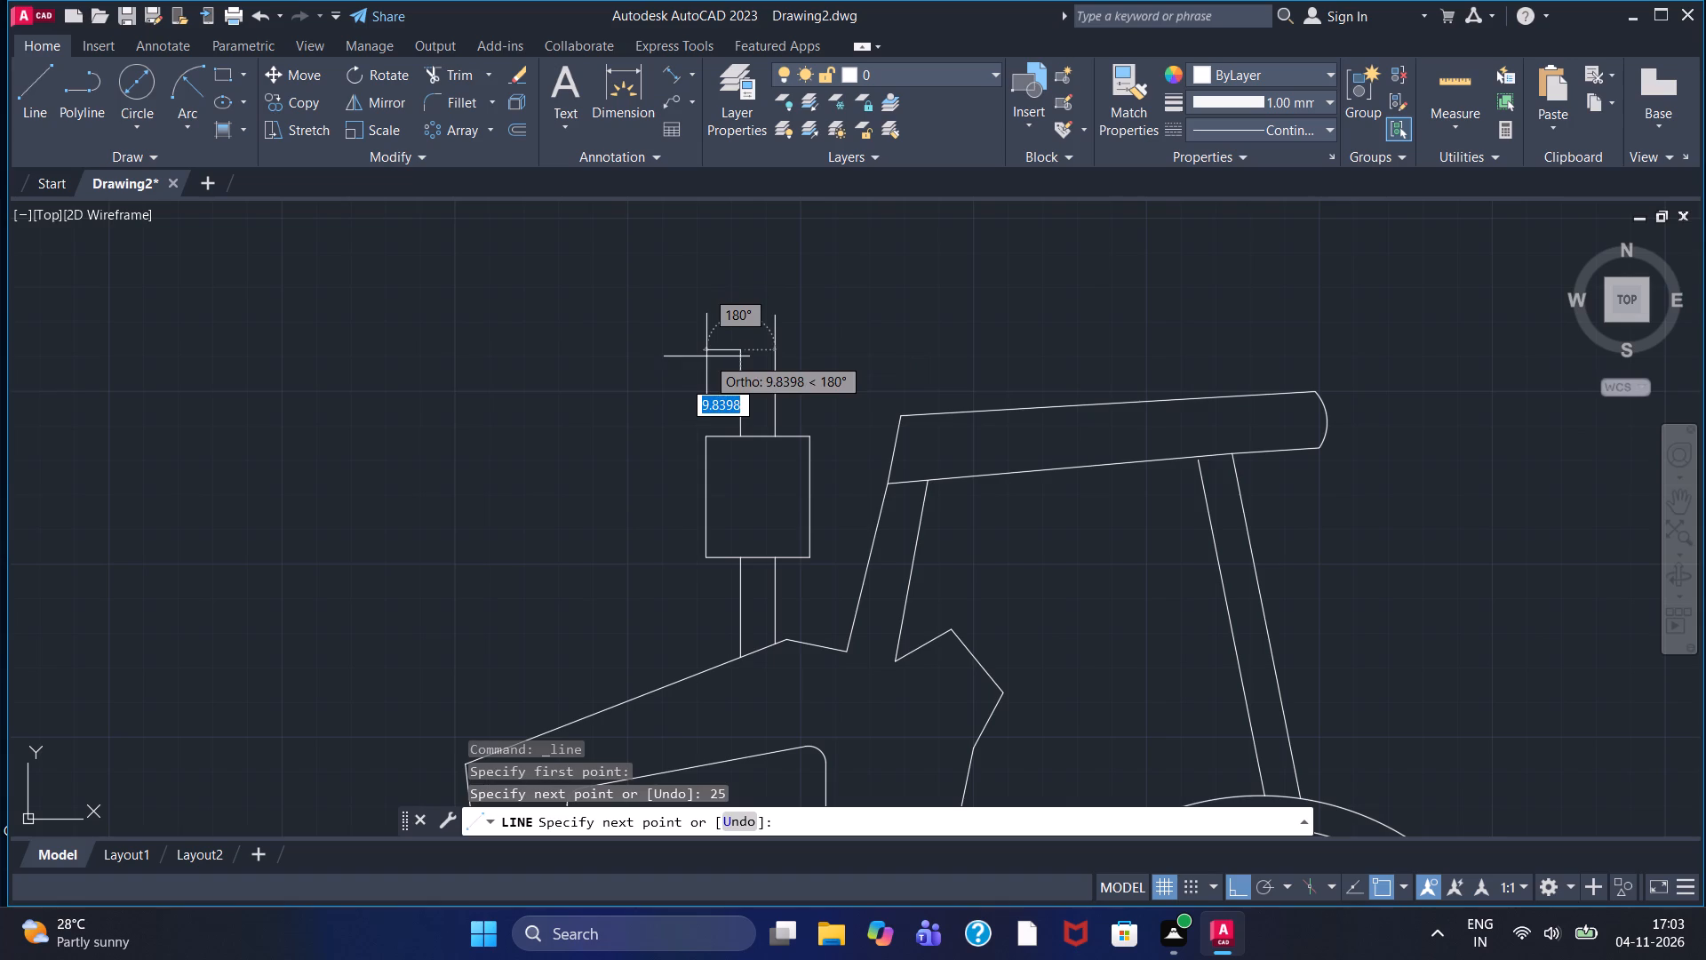
key(Escape)
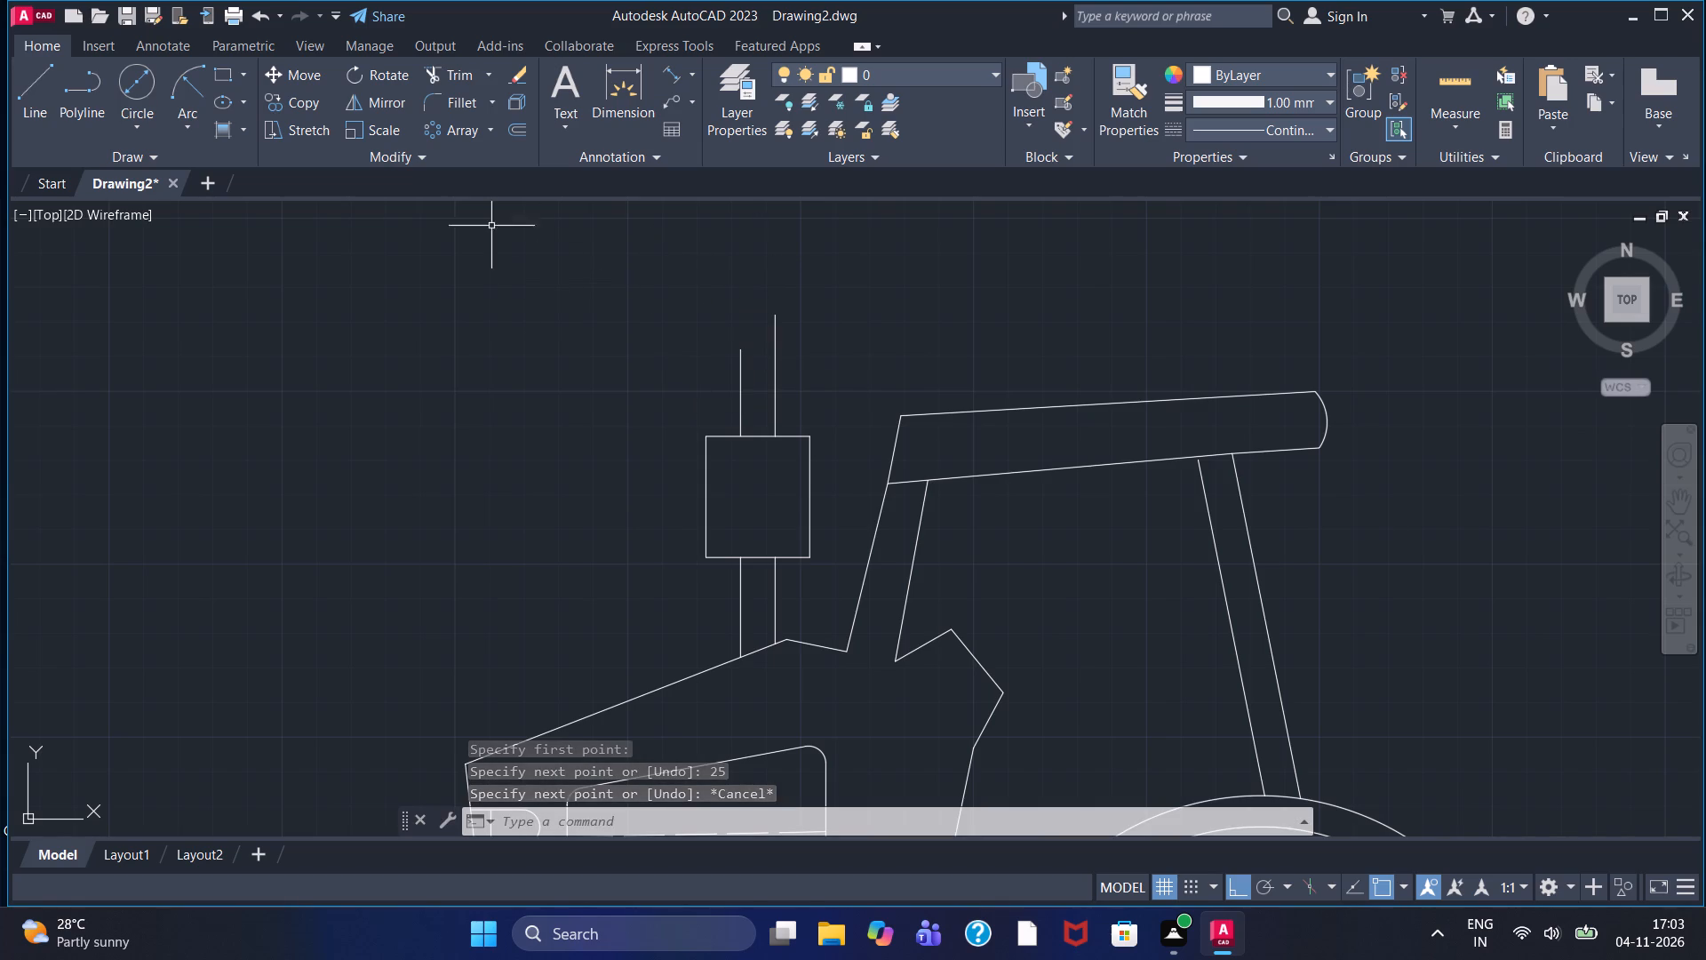
Draw a separate vertical line about 17 long in front of the upper pipe's top as the exhaust outlet edge.
click(28, 77)
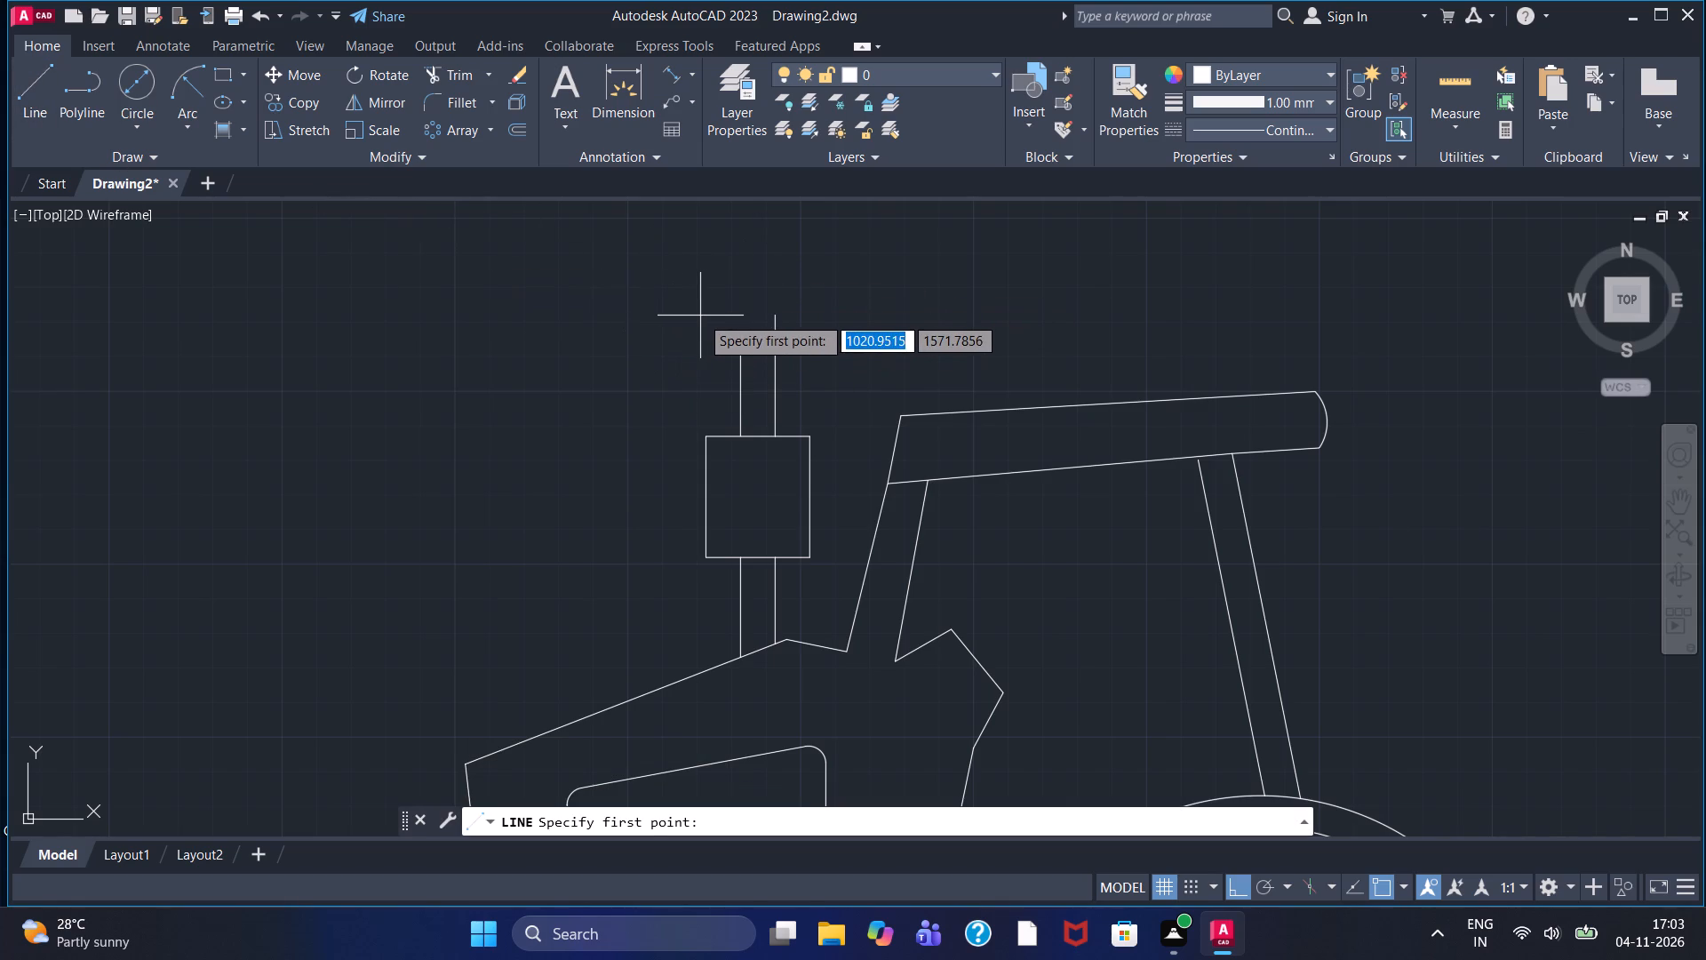
double_click(698, 304)
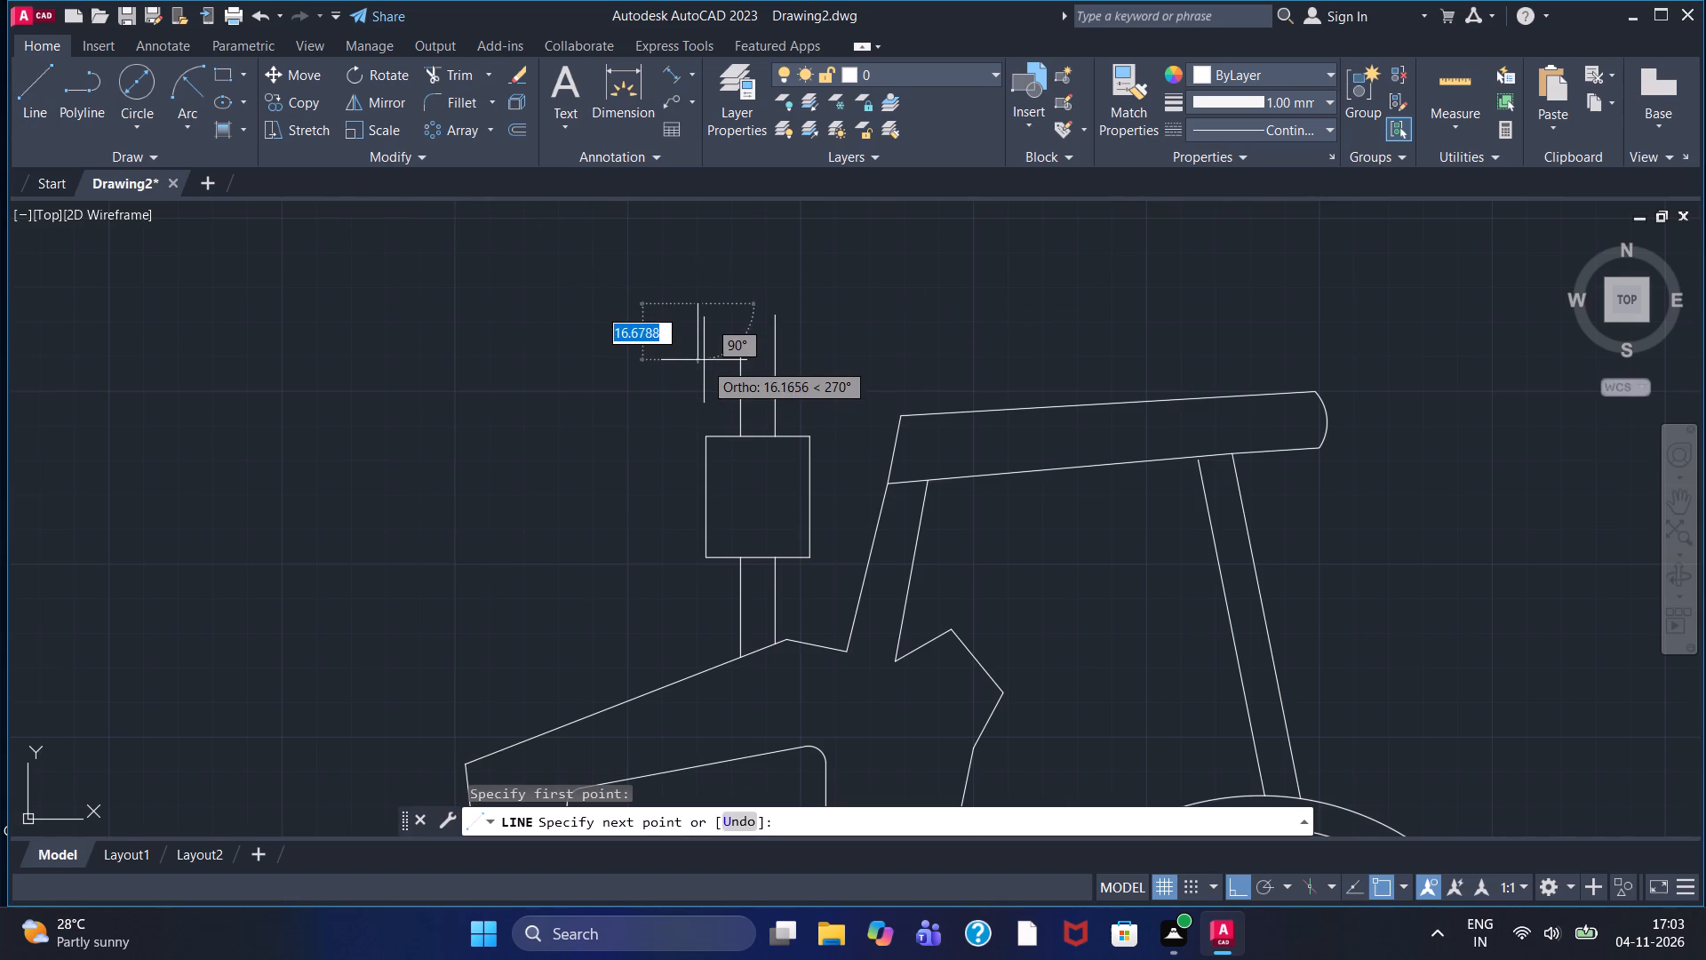
double_click(704, 363)
key(Escape)
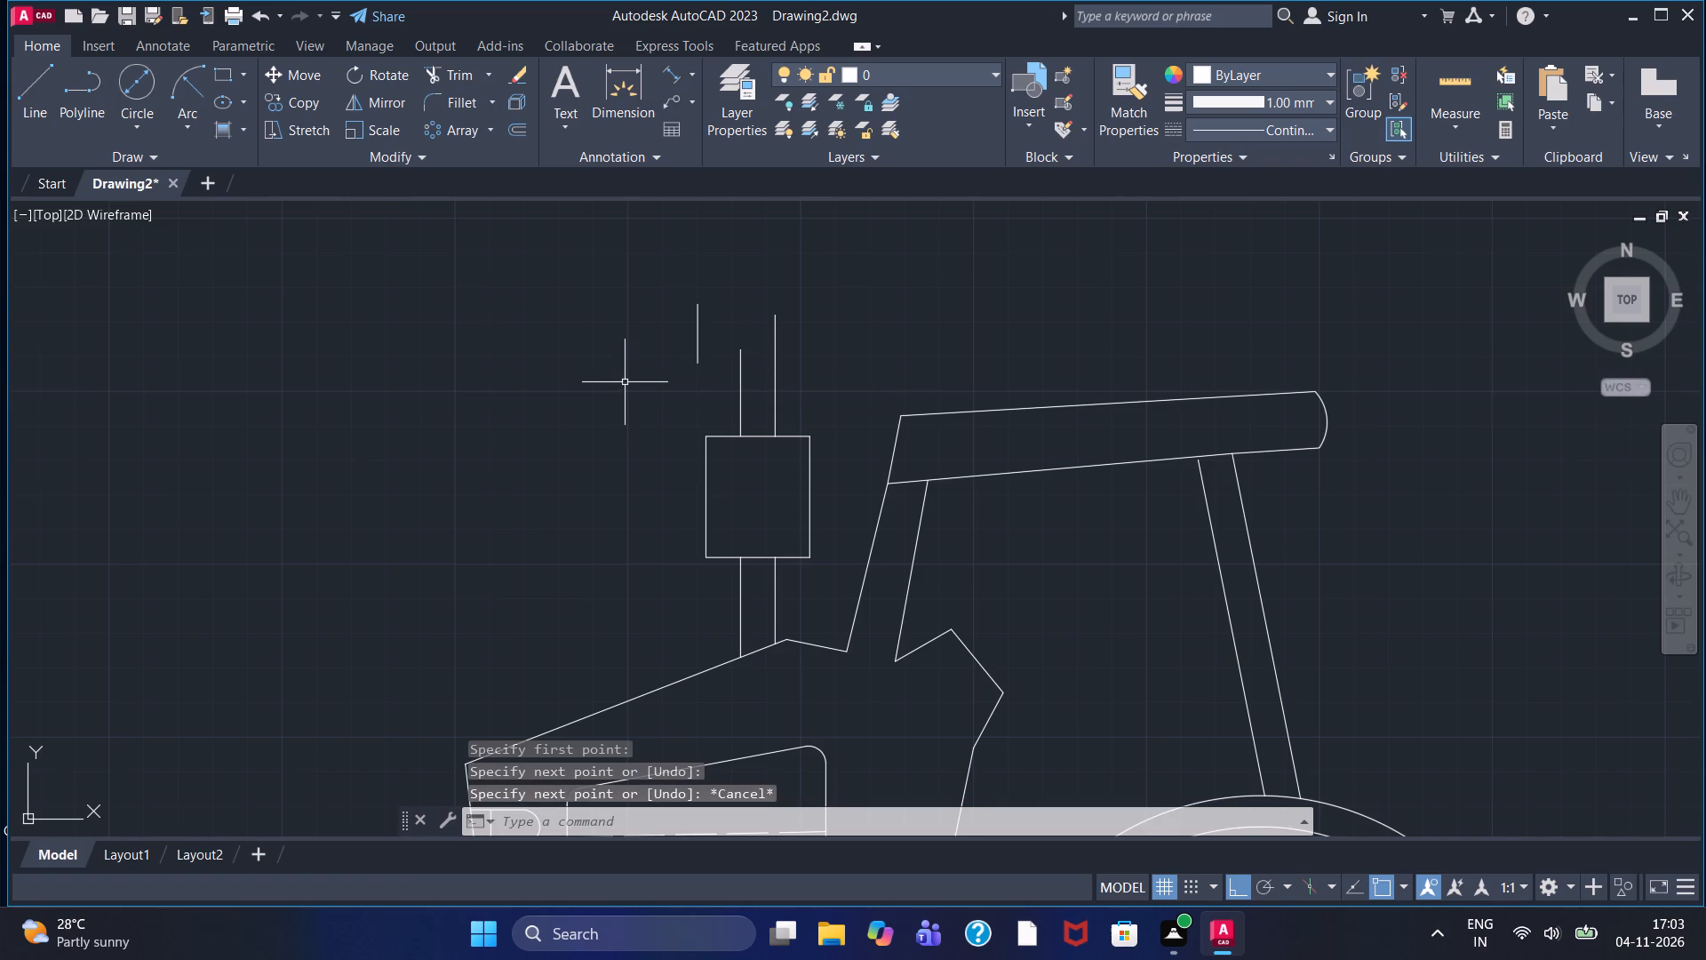
Draw the outer bend arc from the upper pipe's rear line top to the outlet line's top, radius about 14.
click(182, 84)
double_click(778, 313)
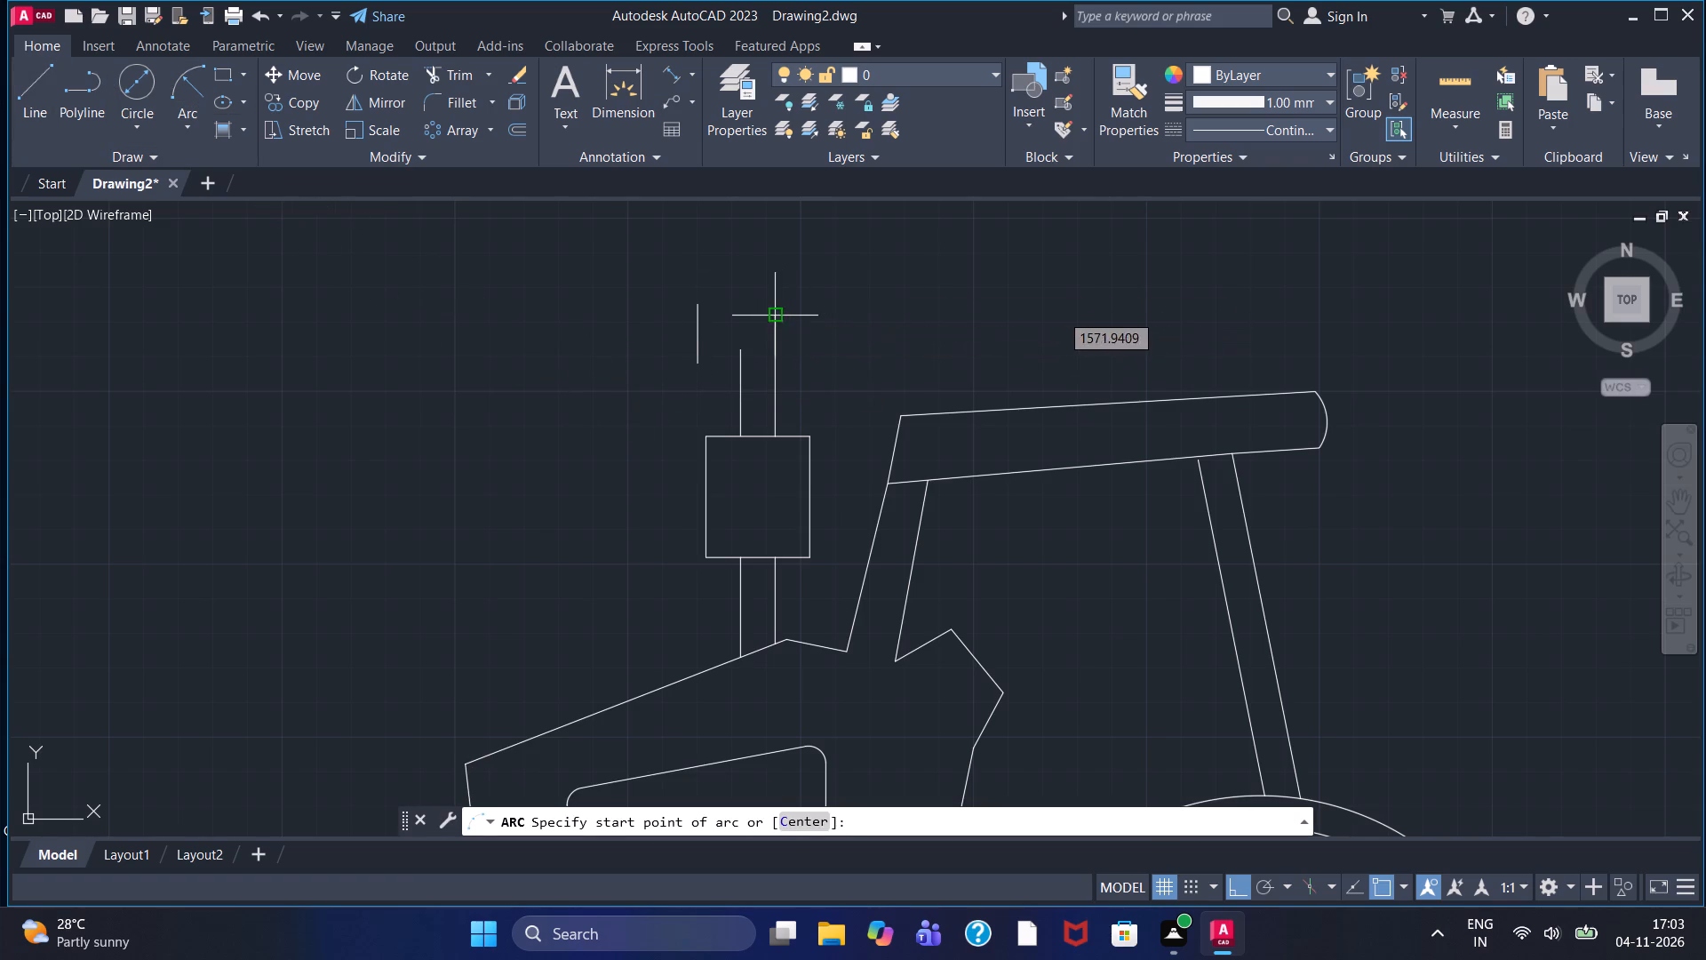
double_click(695, 299)
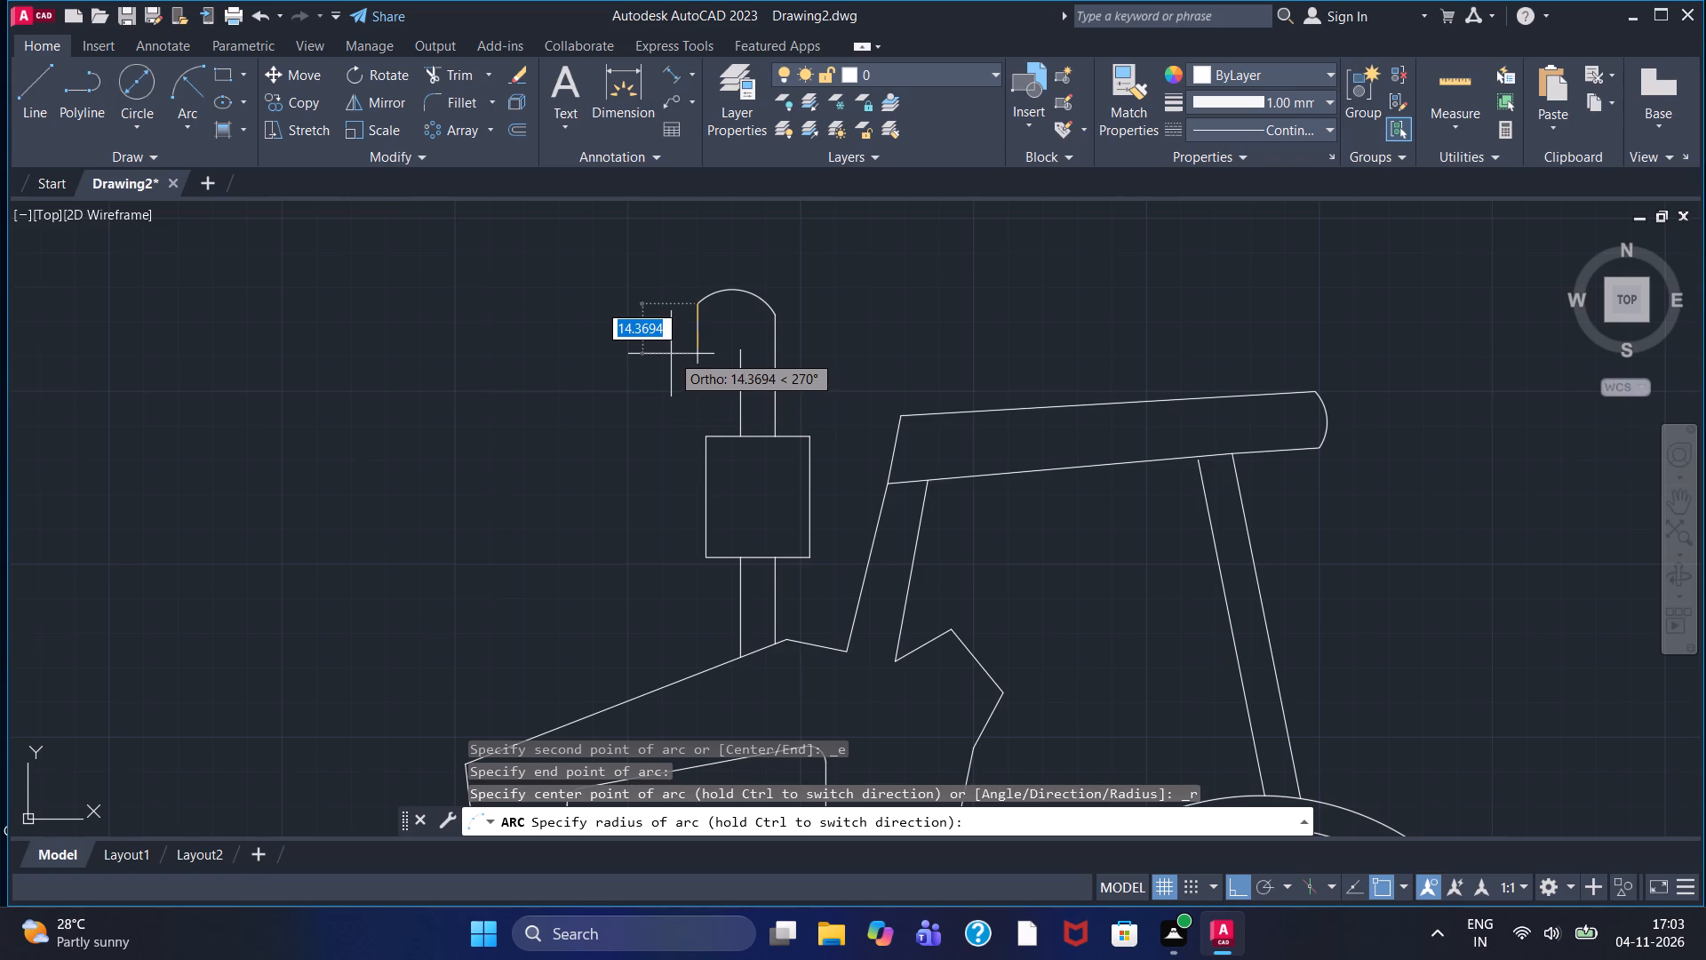
click(671, 354)
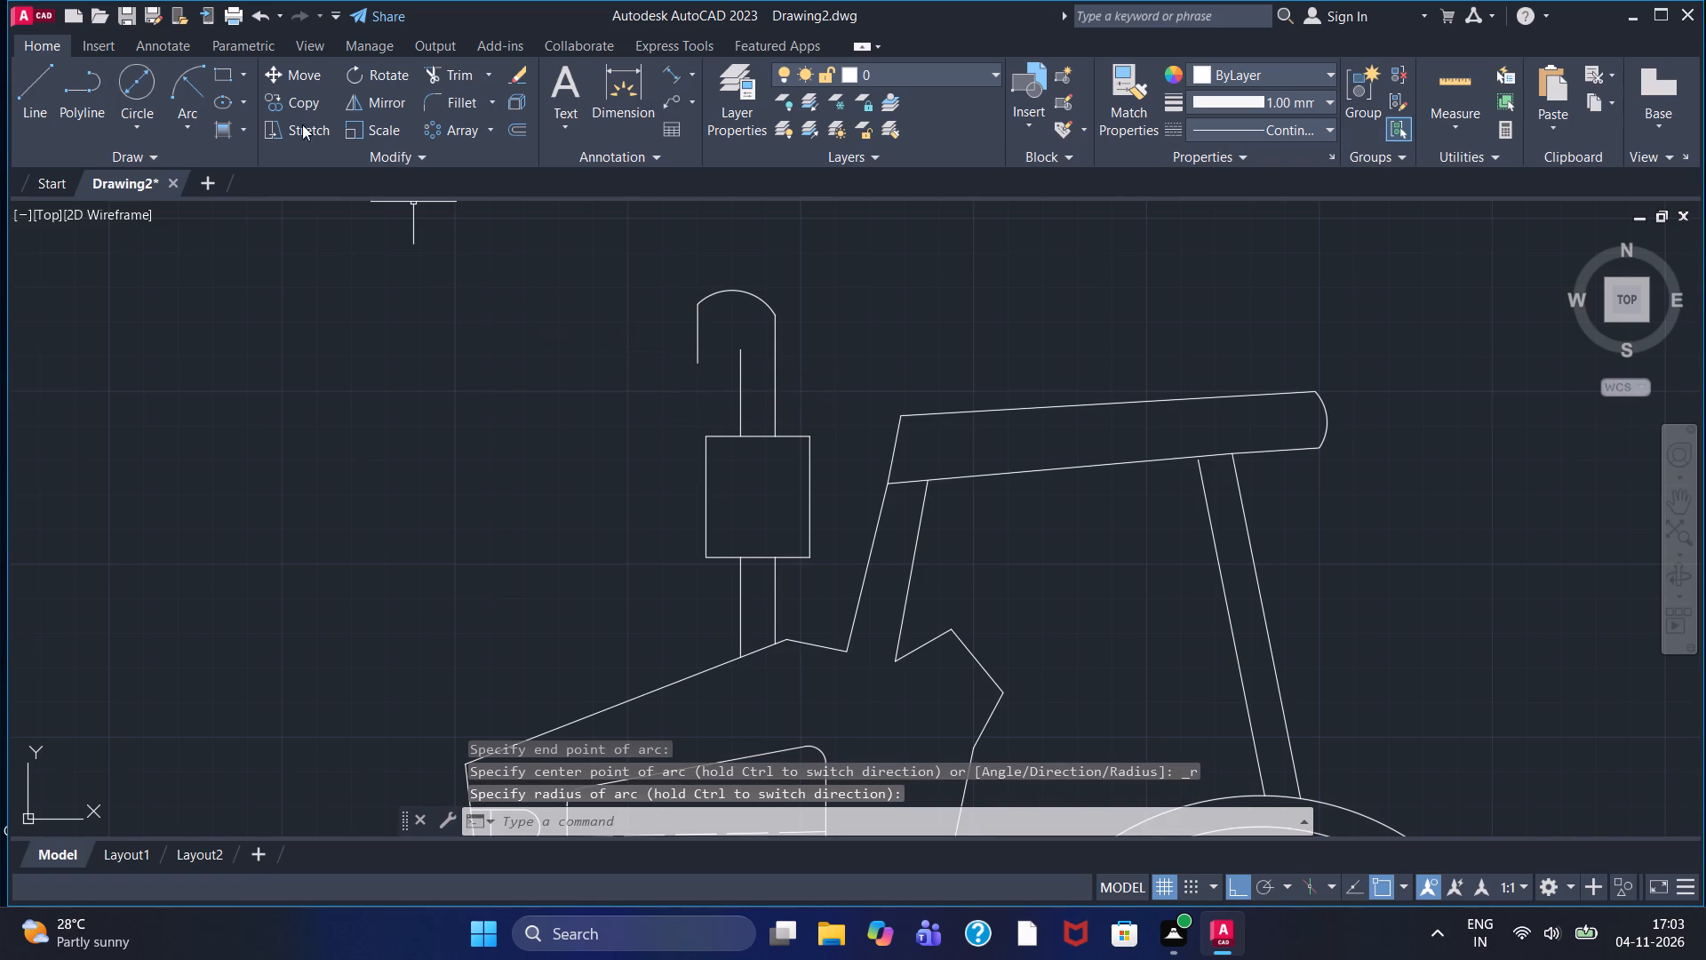
Draw the inner bend arc from the upper pipe's front line top to the outlet line's midpoint, radius about 12.
drag(178, 76, 189, 96)
scroll(655, 443, up, 2)
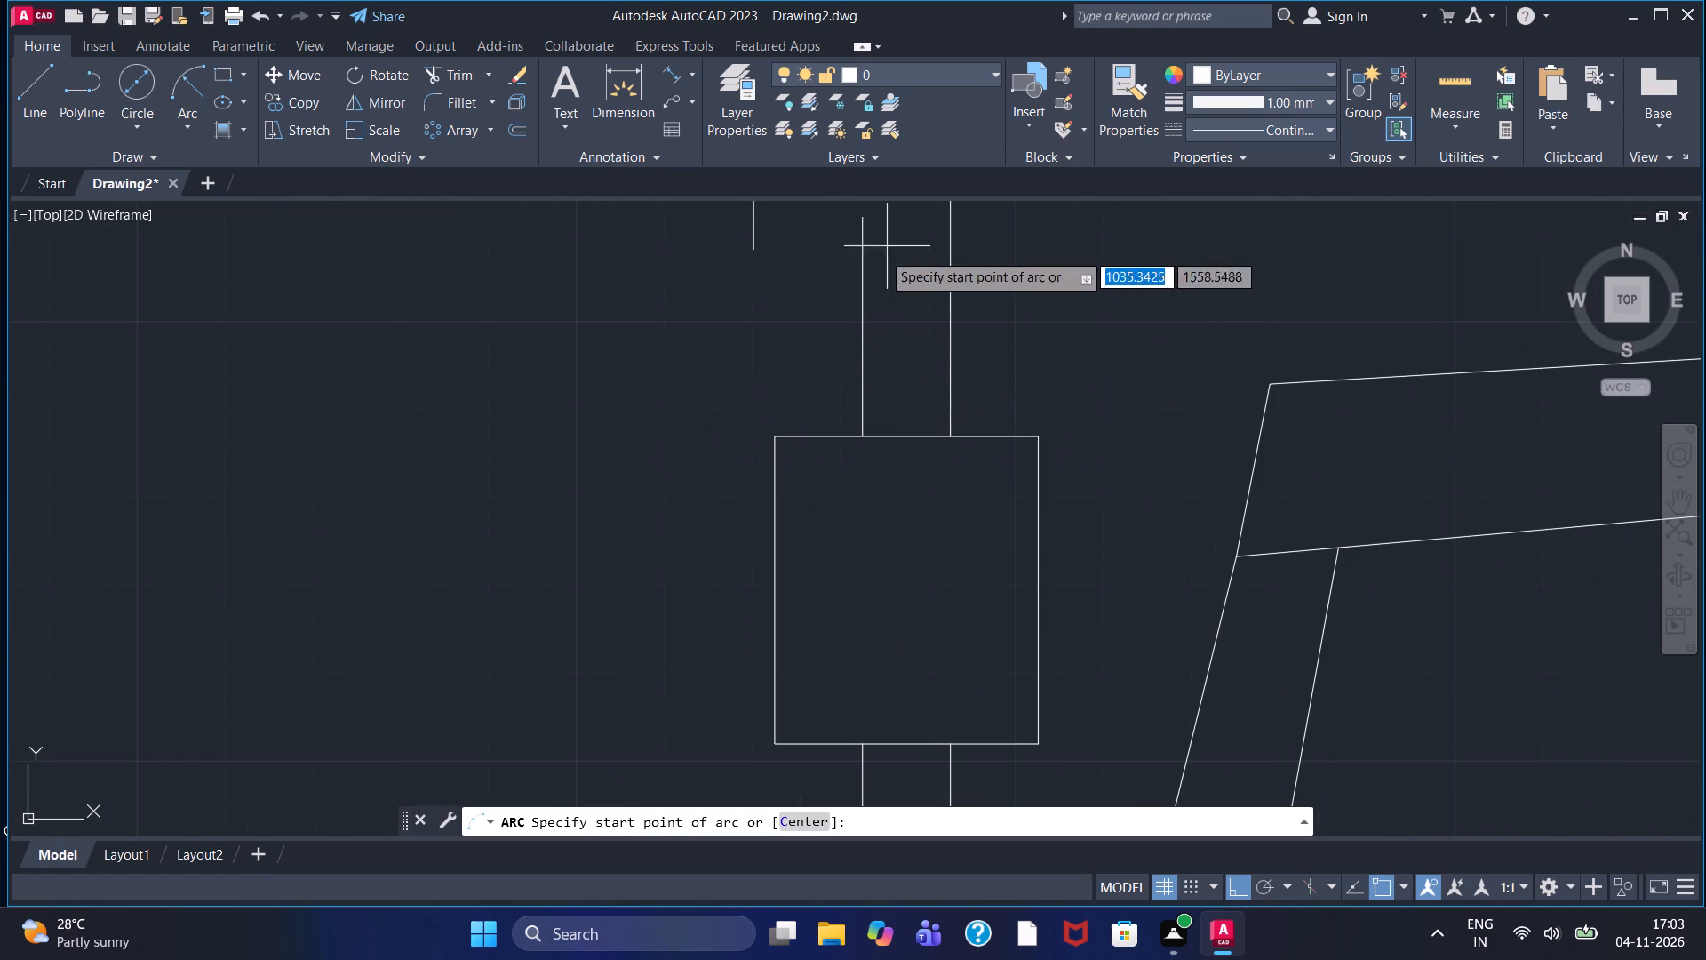
middle_drag(817, 326, 710, 581)
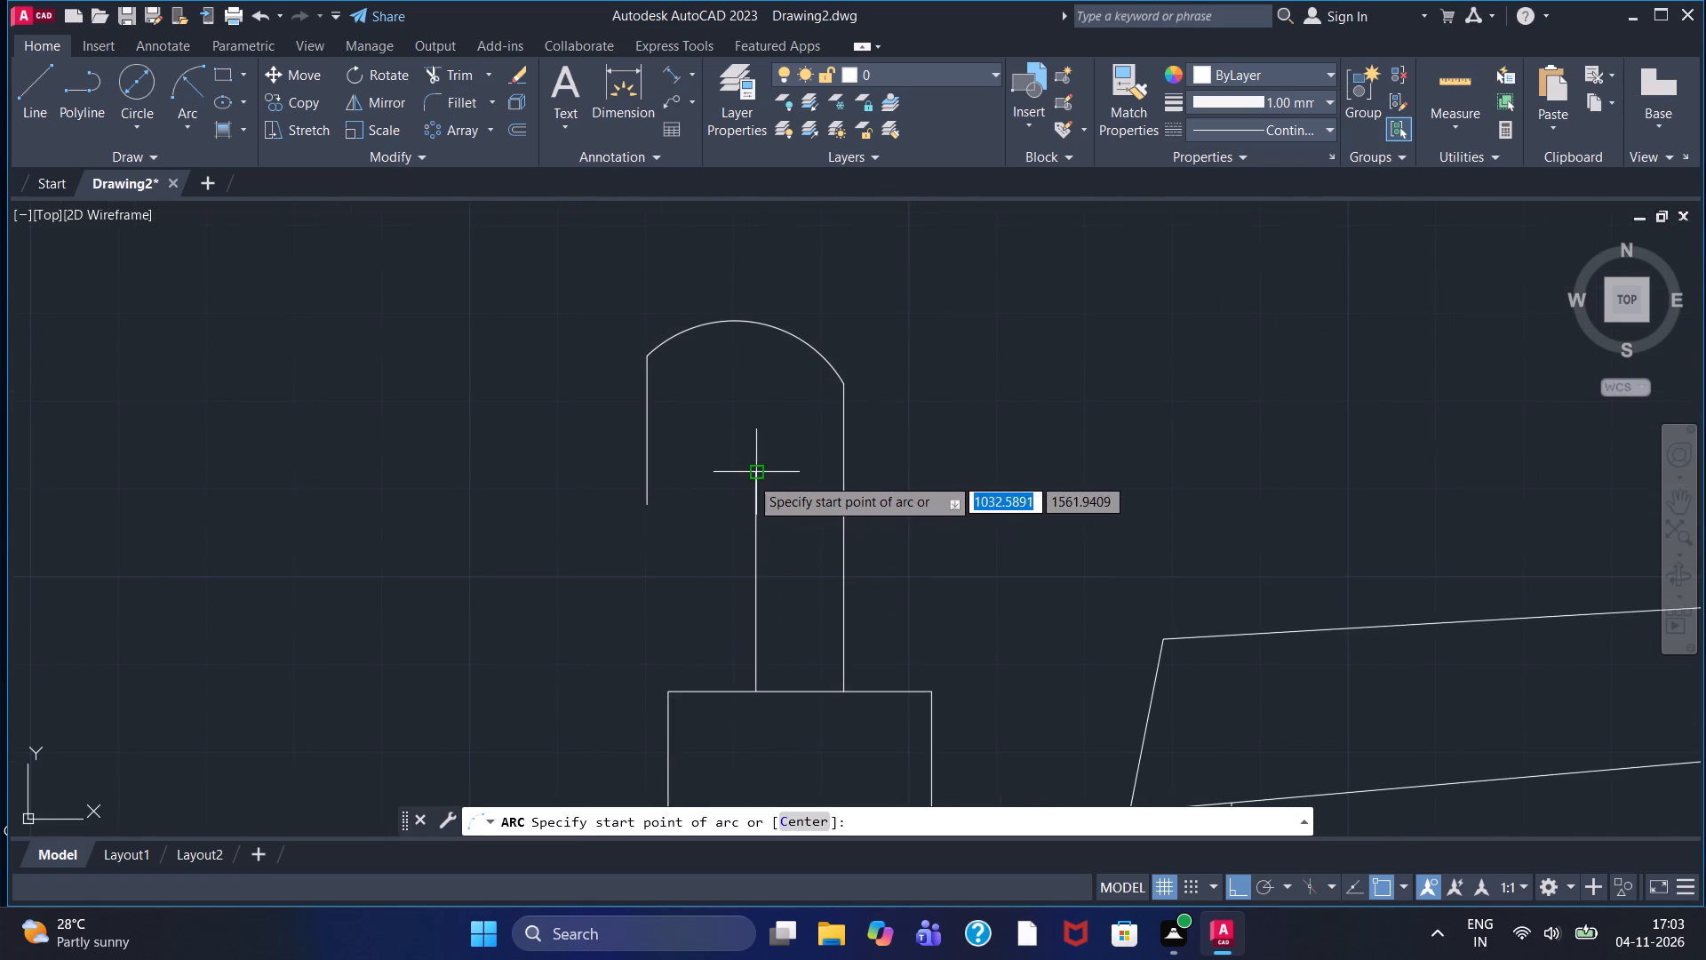
double_click(751, 476)
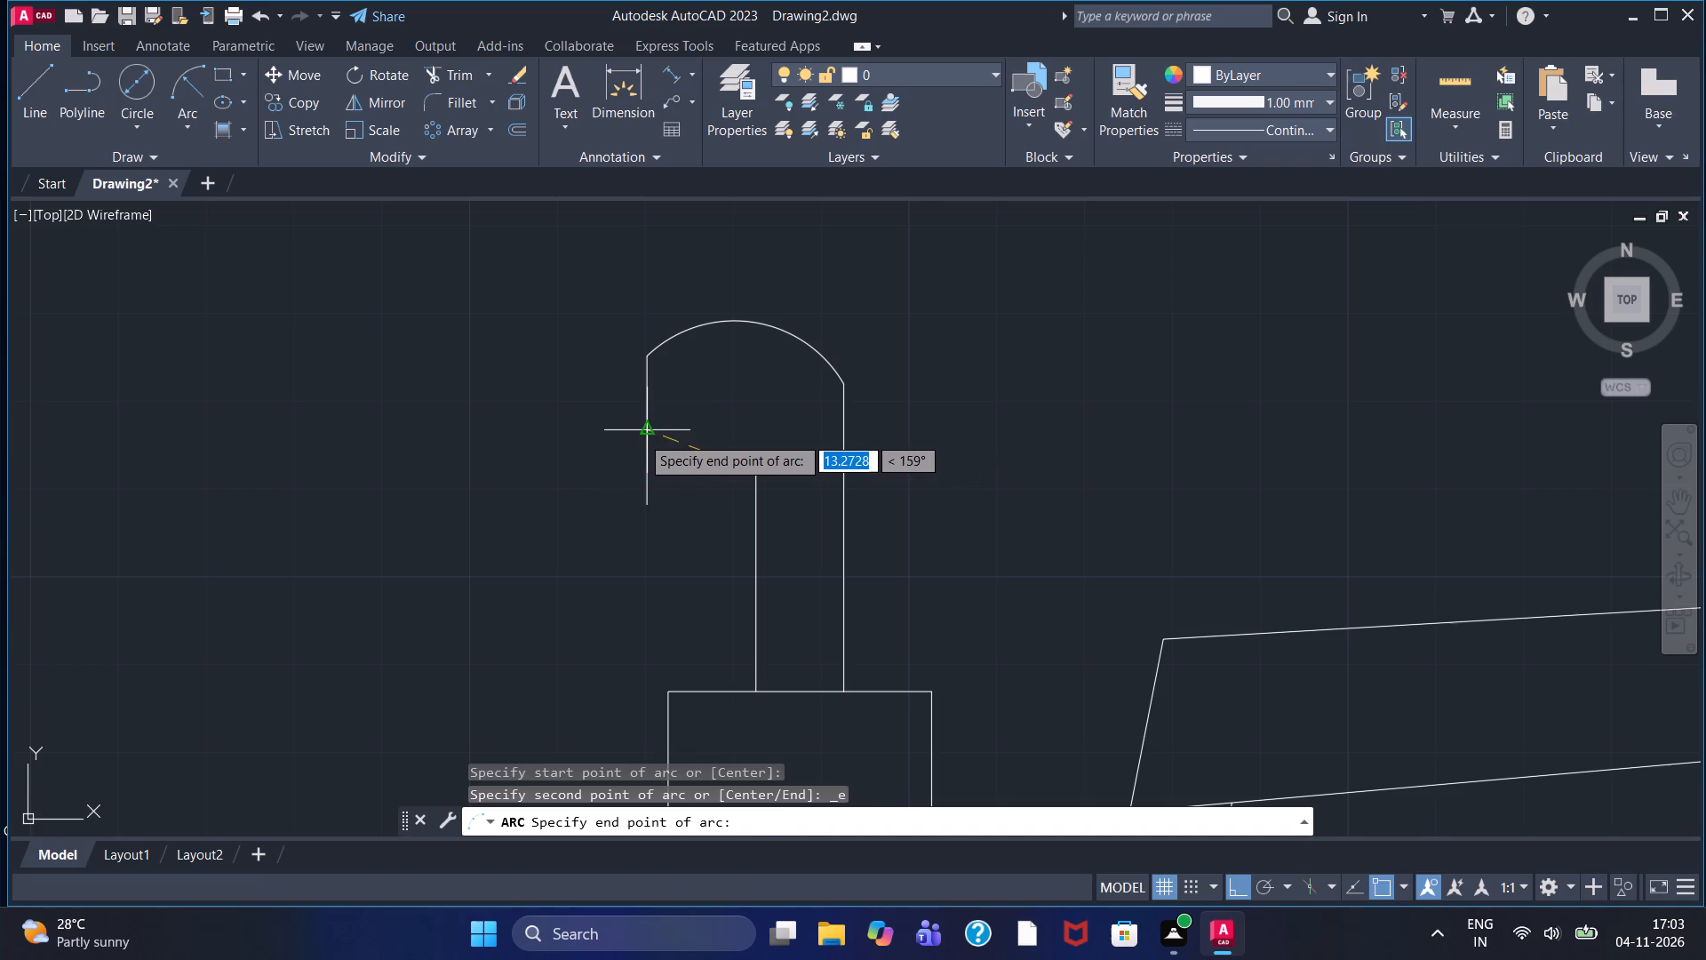
double_click(641, 436)
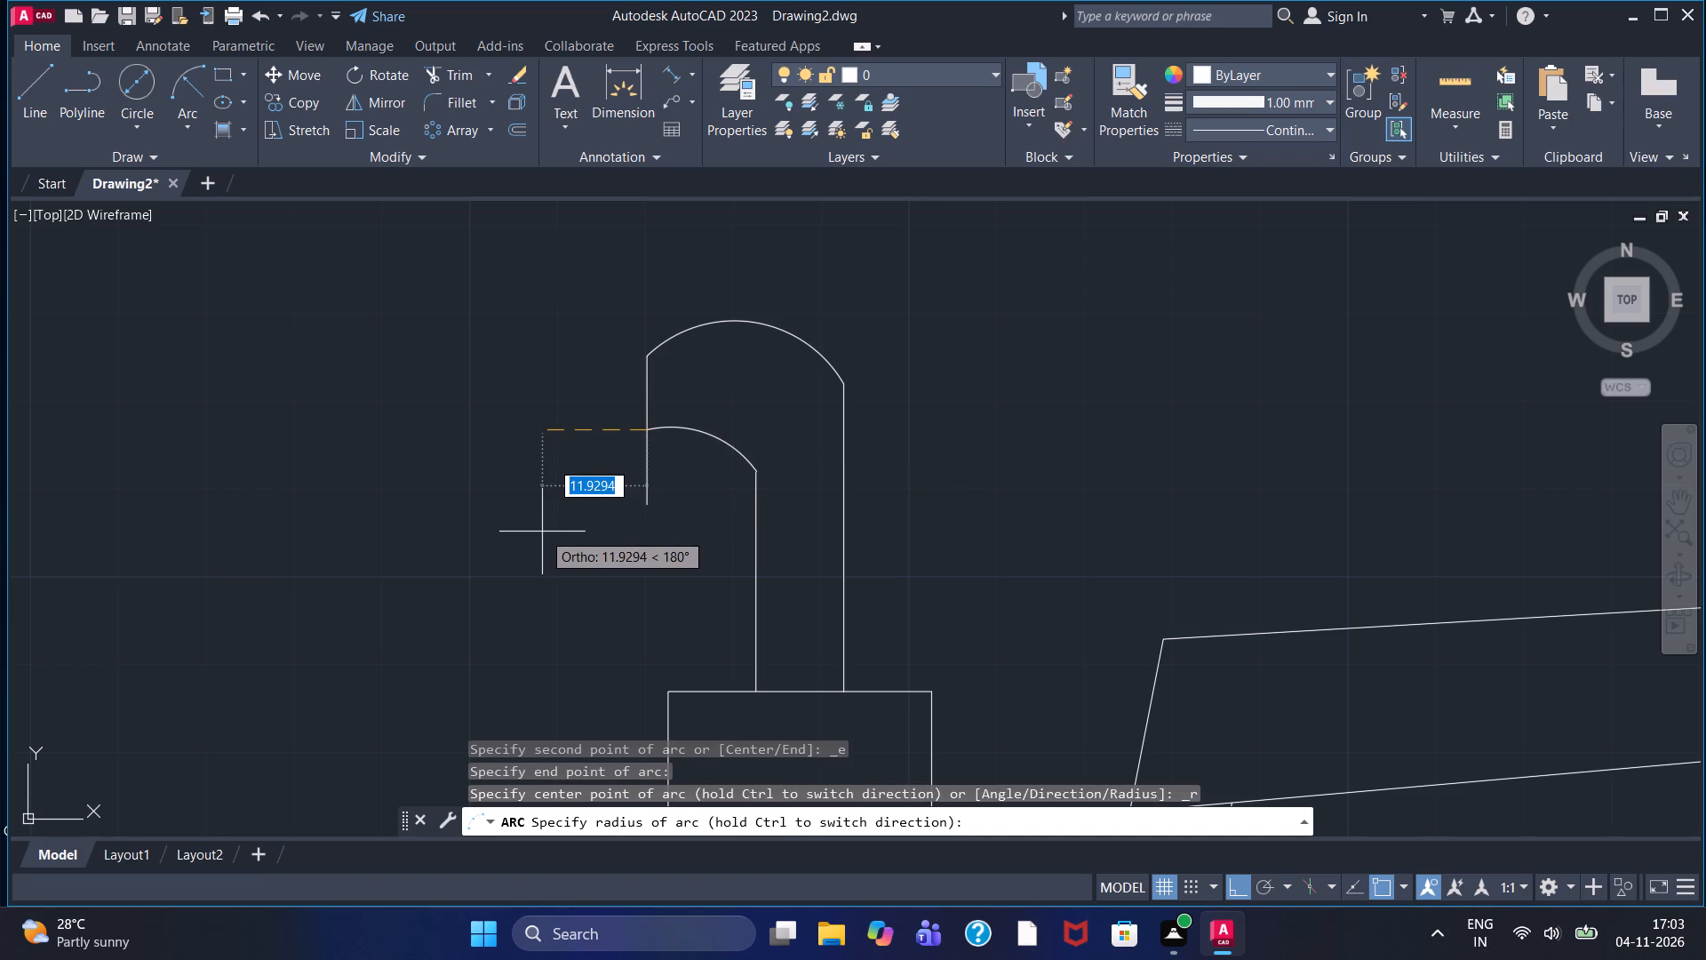
double_click(542, 532)
key(Escape)
Trim the part of the exhaust outlet line that extends below the inner arc.
double_click(464, 72)
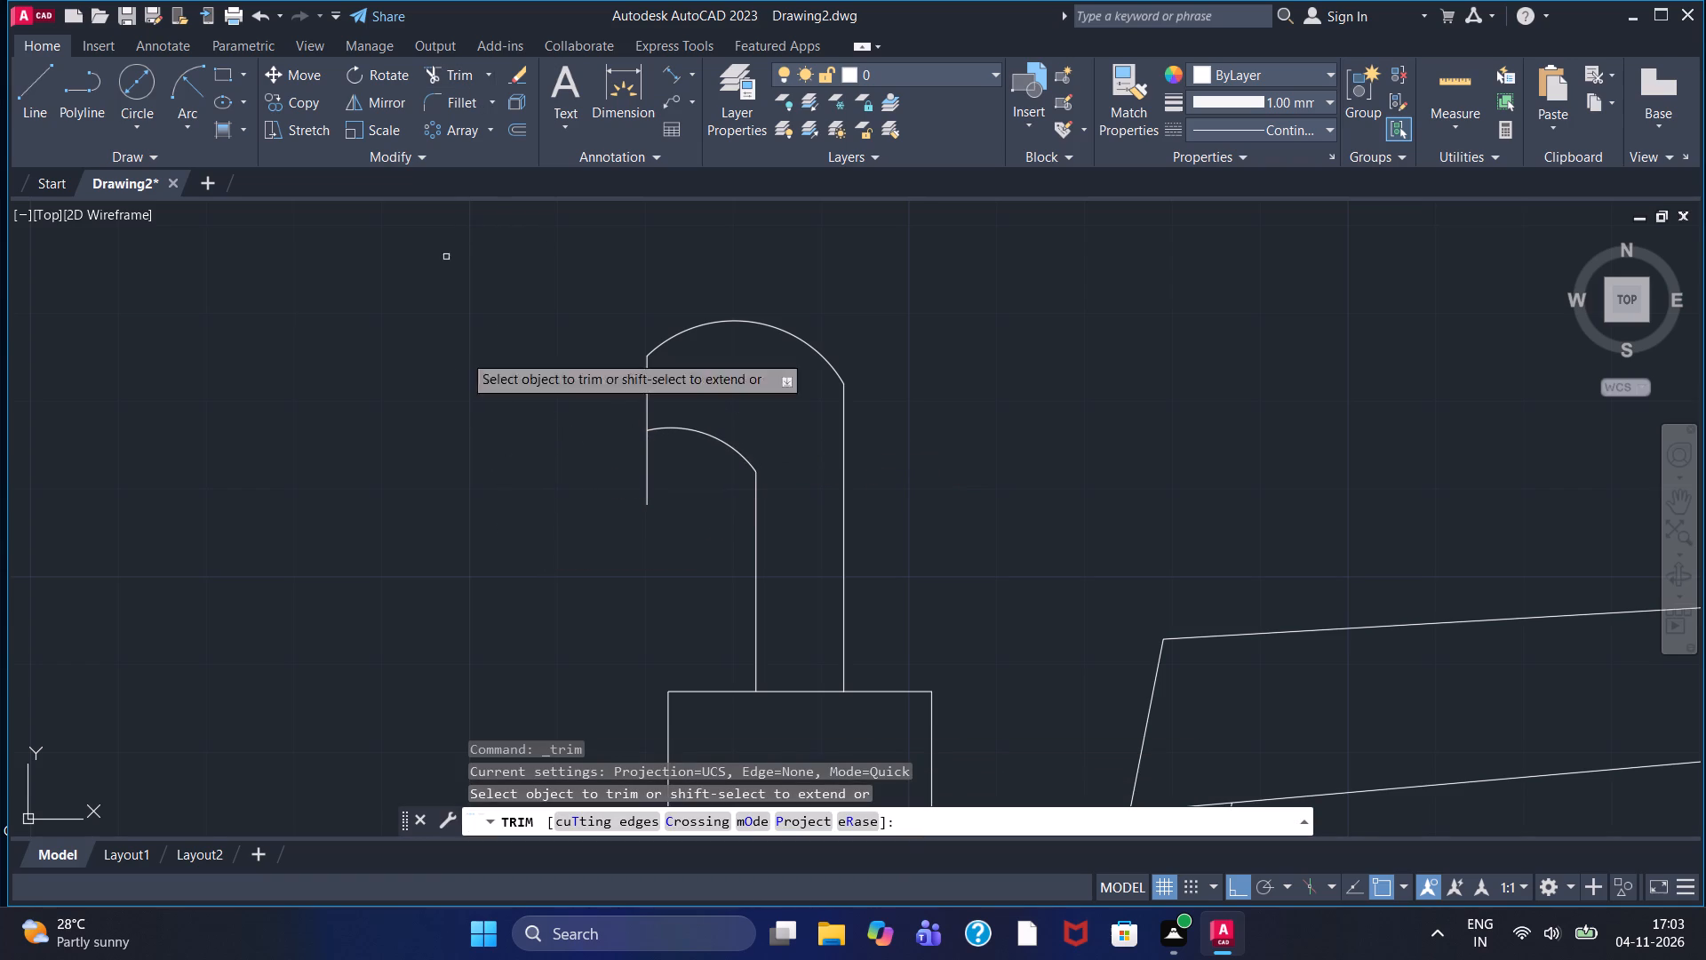
click(648, 478)
right_click(648, 478)
scroll(646, 484, down, 1)
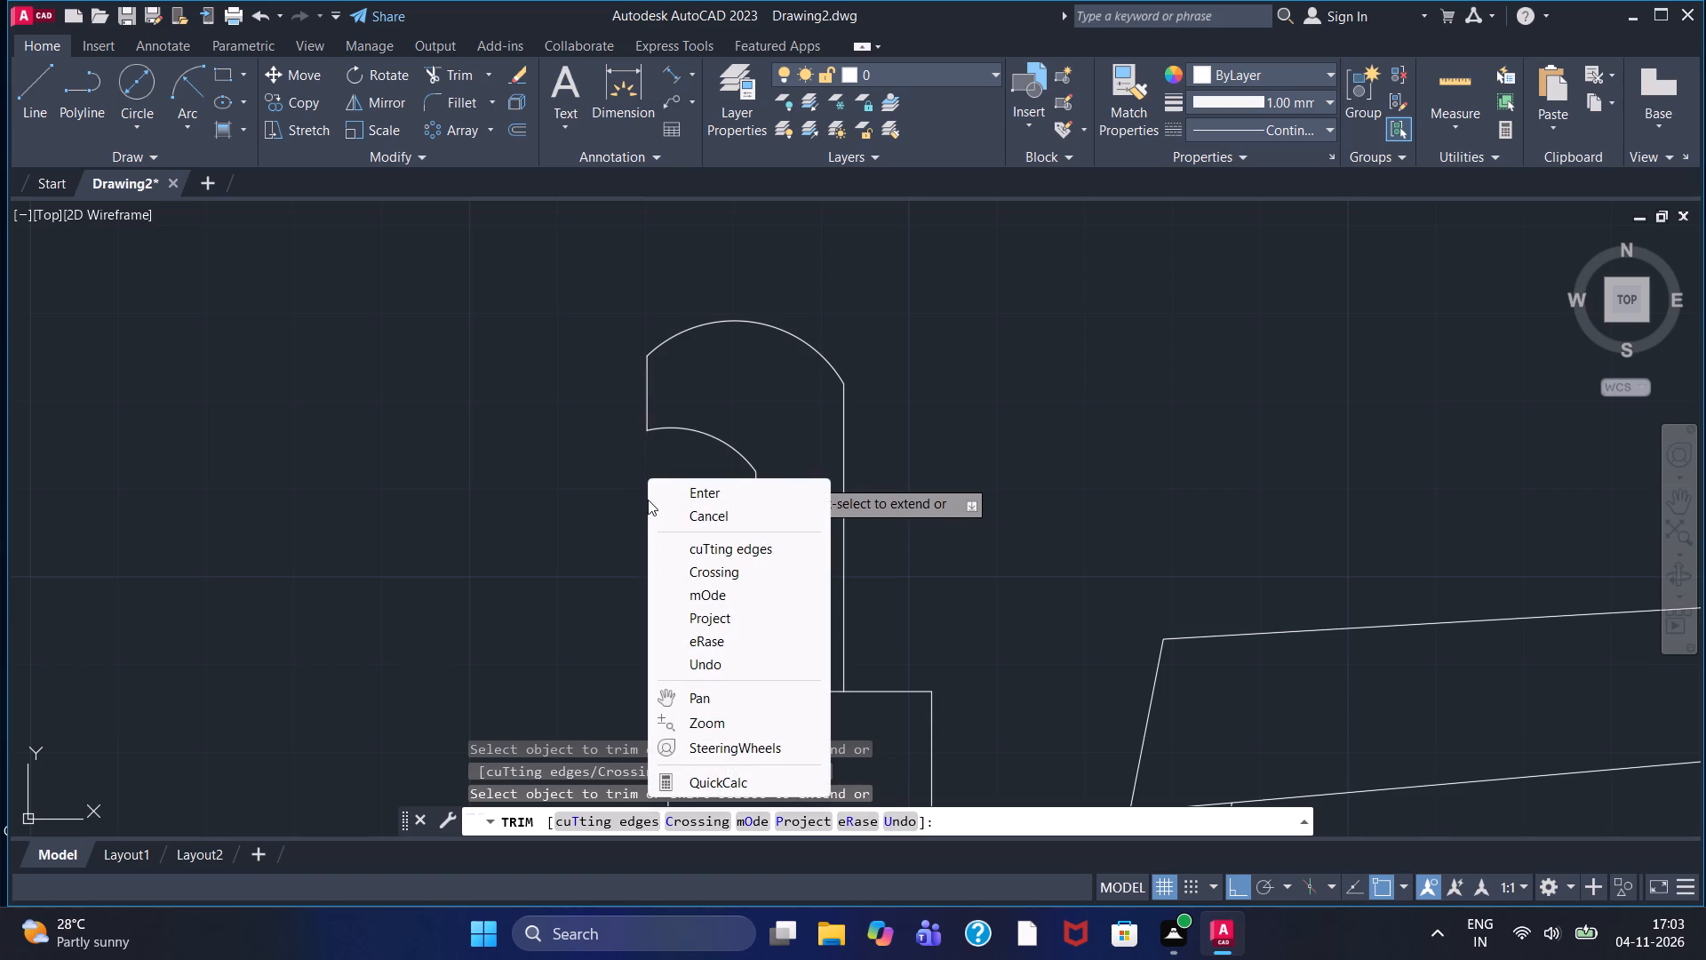
click(682, 490)
With Ortho off, draw a line about 58 long from the rear fender's top, sloping up and forward inside the cab beside the rear pillar.
scroll(682, 487, down, 2)
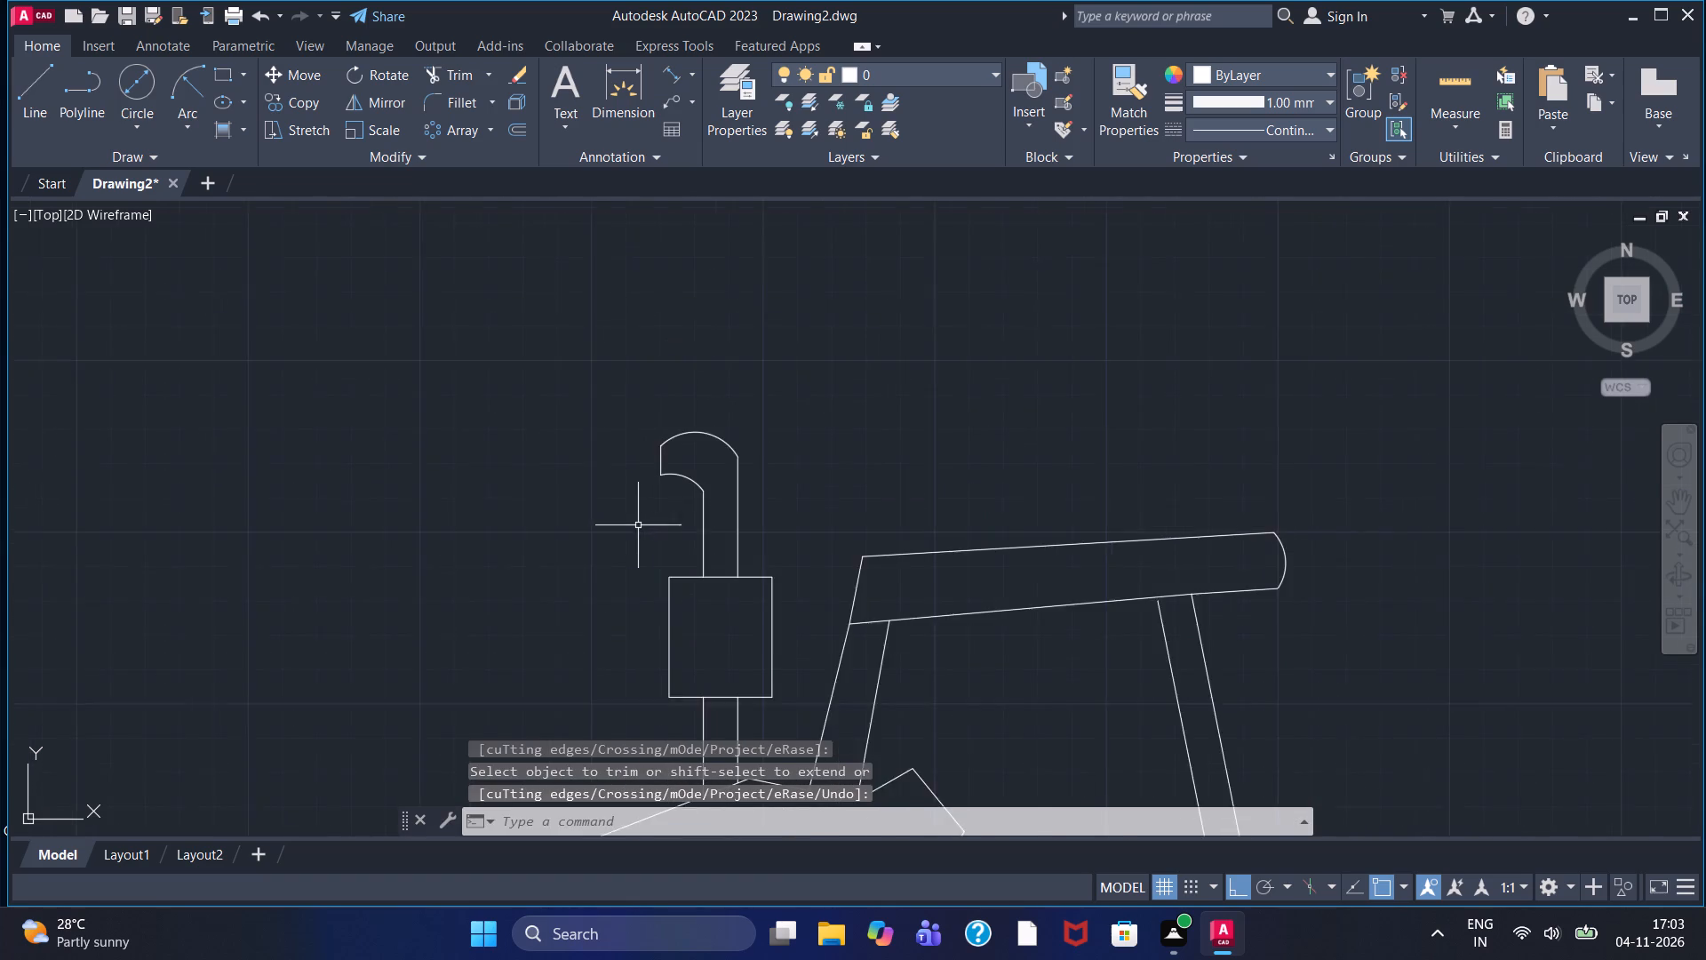
scroll(637, 526, down, 1)
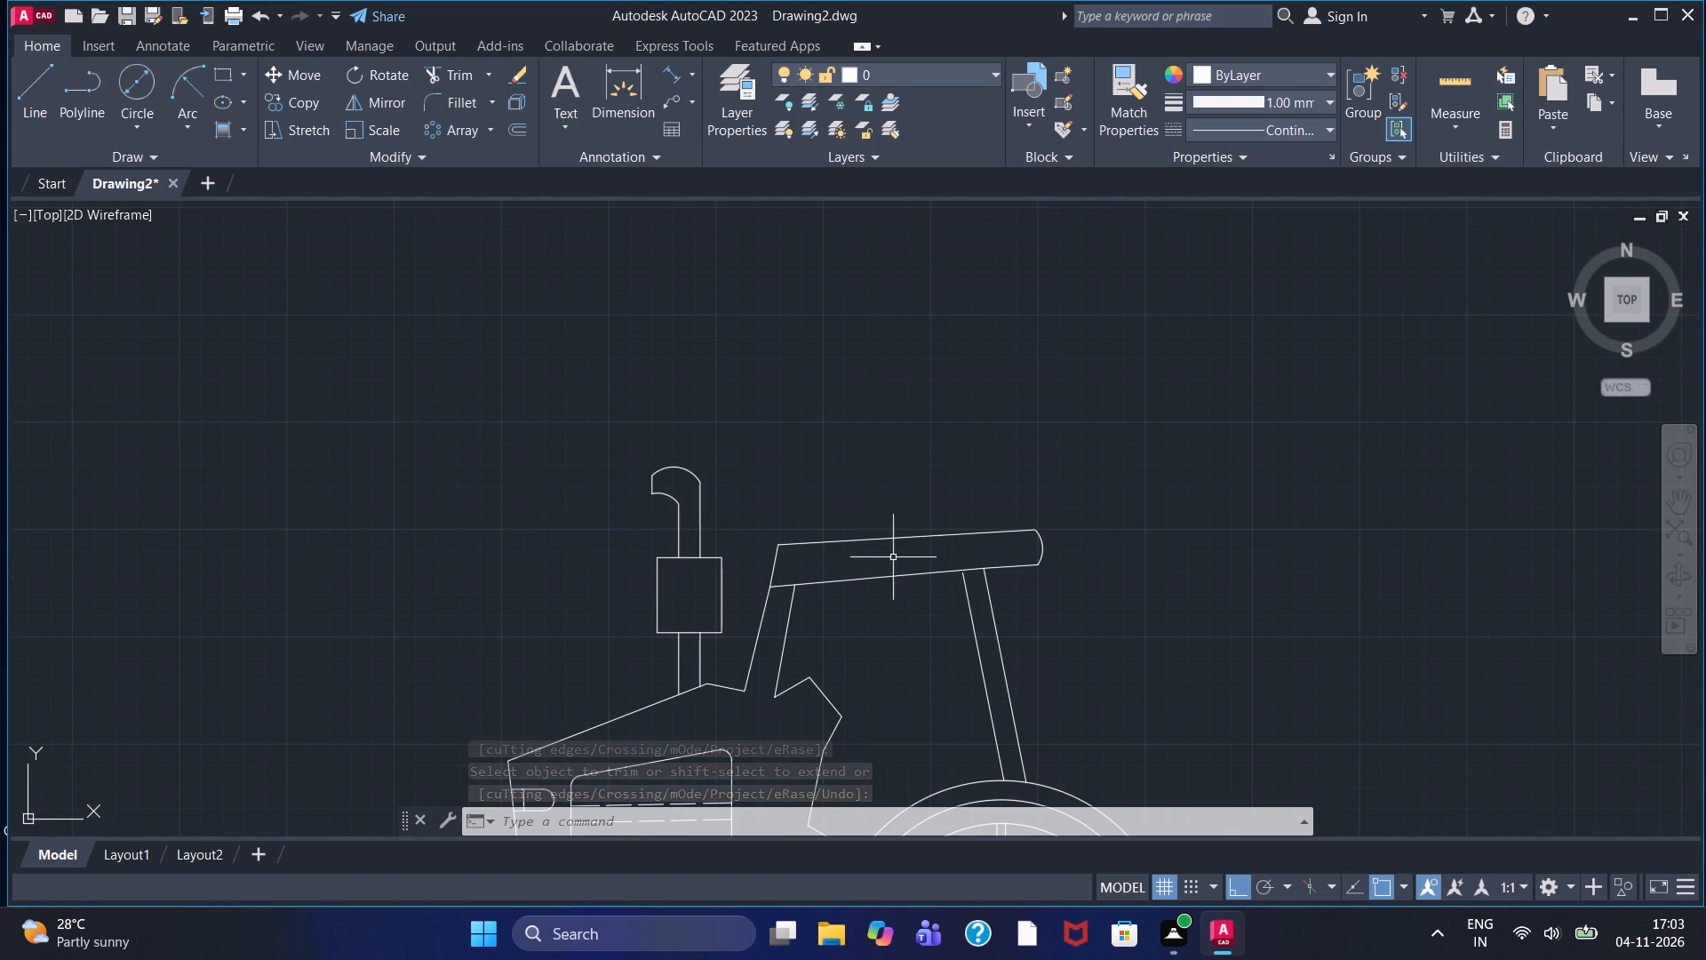
middle_drag(900, 497, 872, 344)
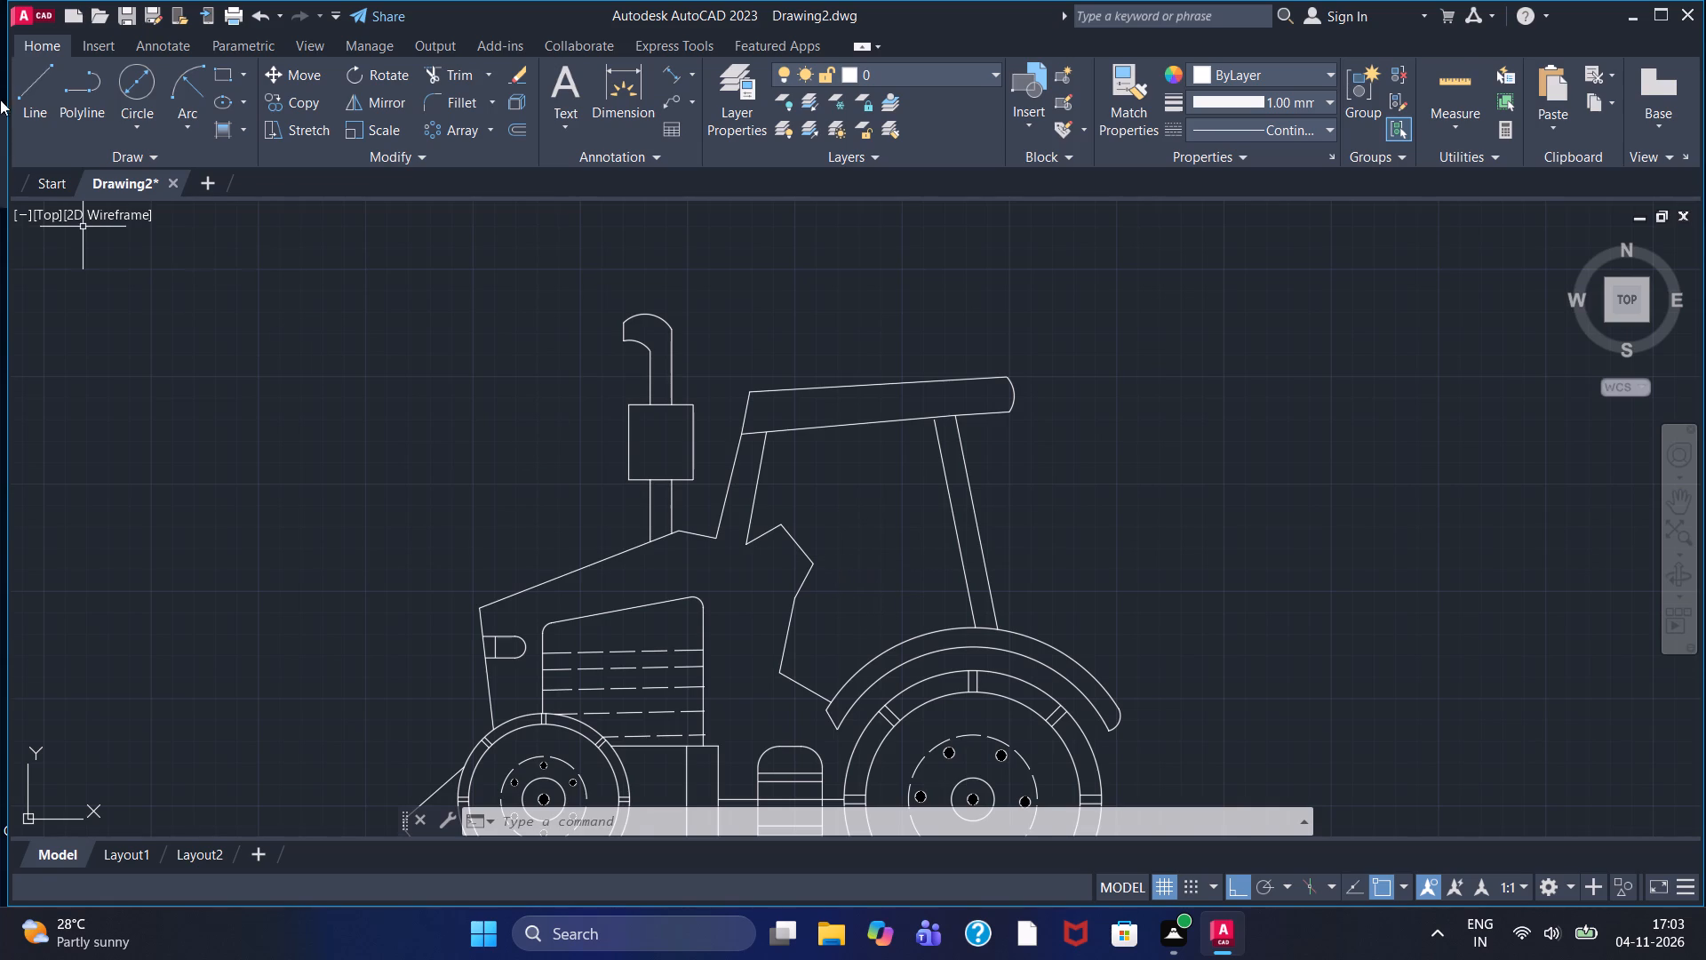
click(25, 92)
right_click(25, 92)
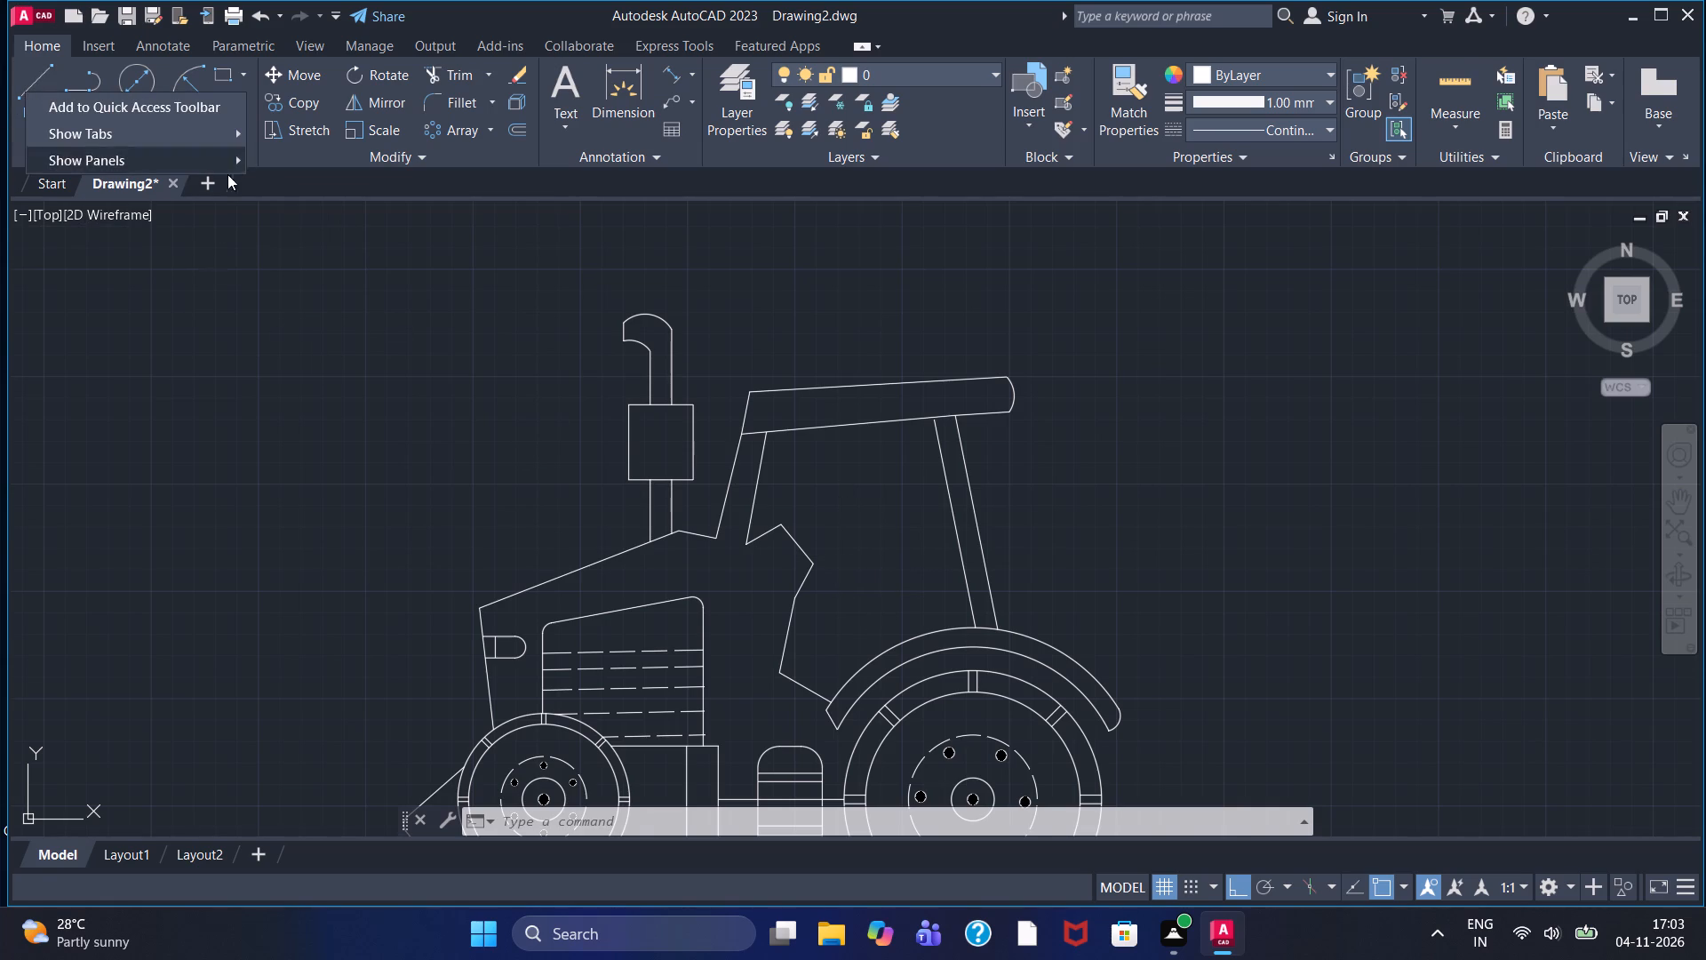
click(165, 386)
click(30, 106)
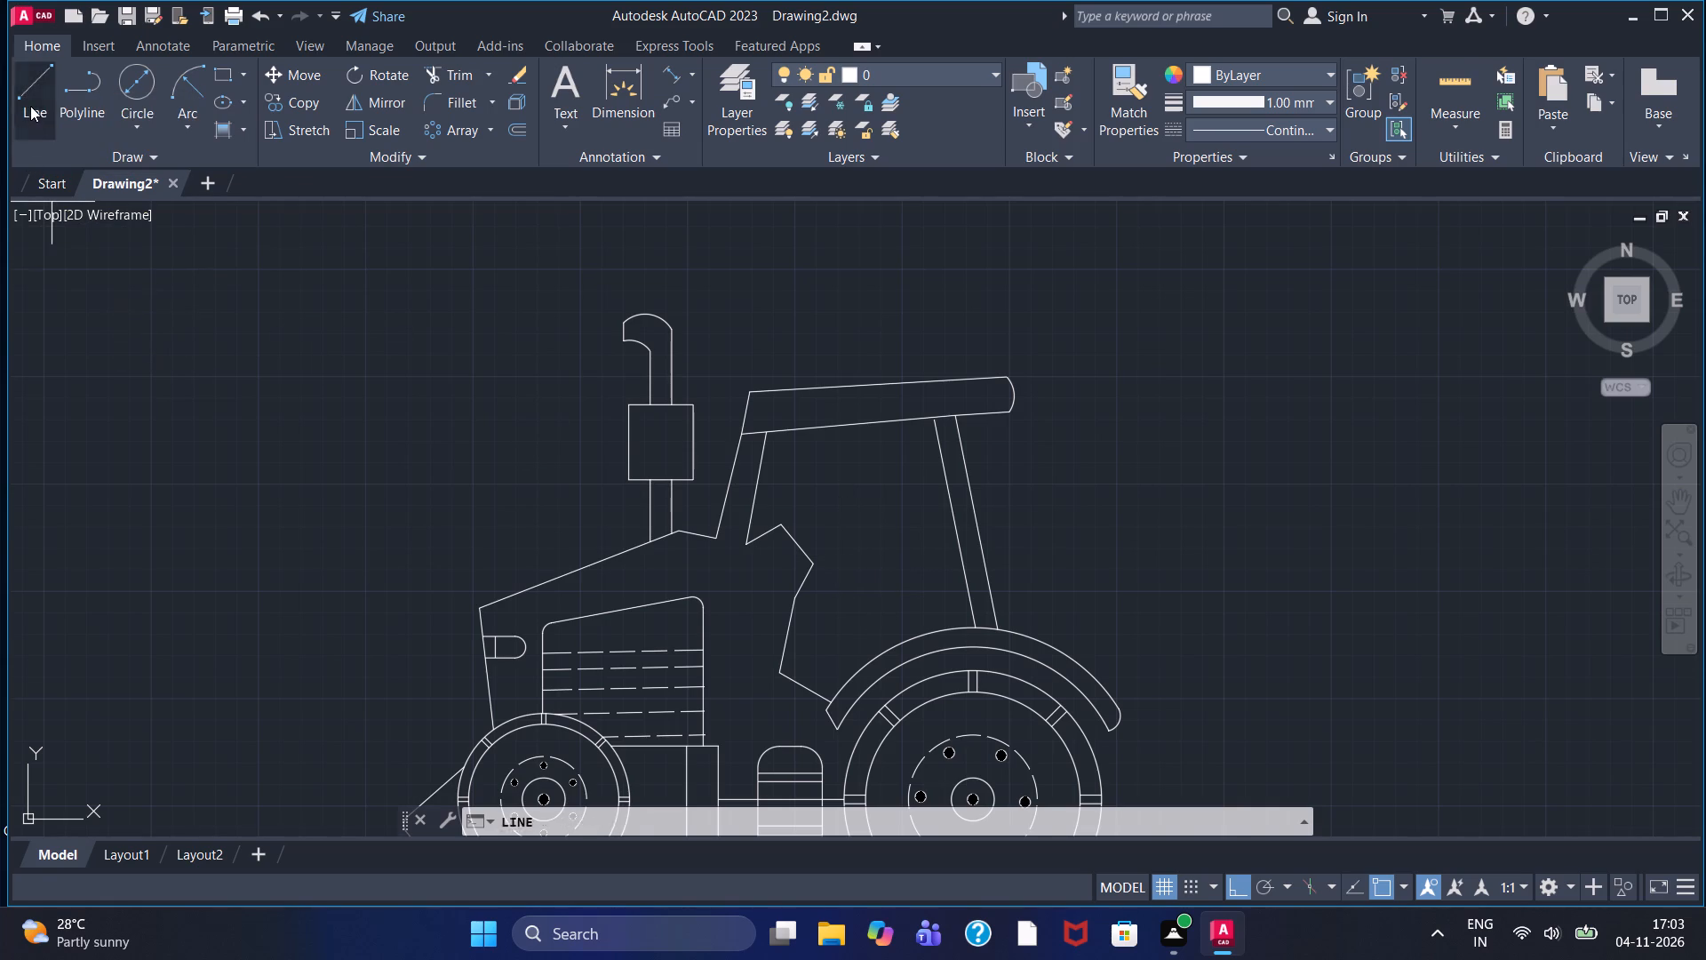
click(943, 625)
drag(943, 625, 943, 616)
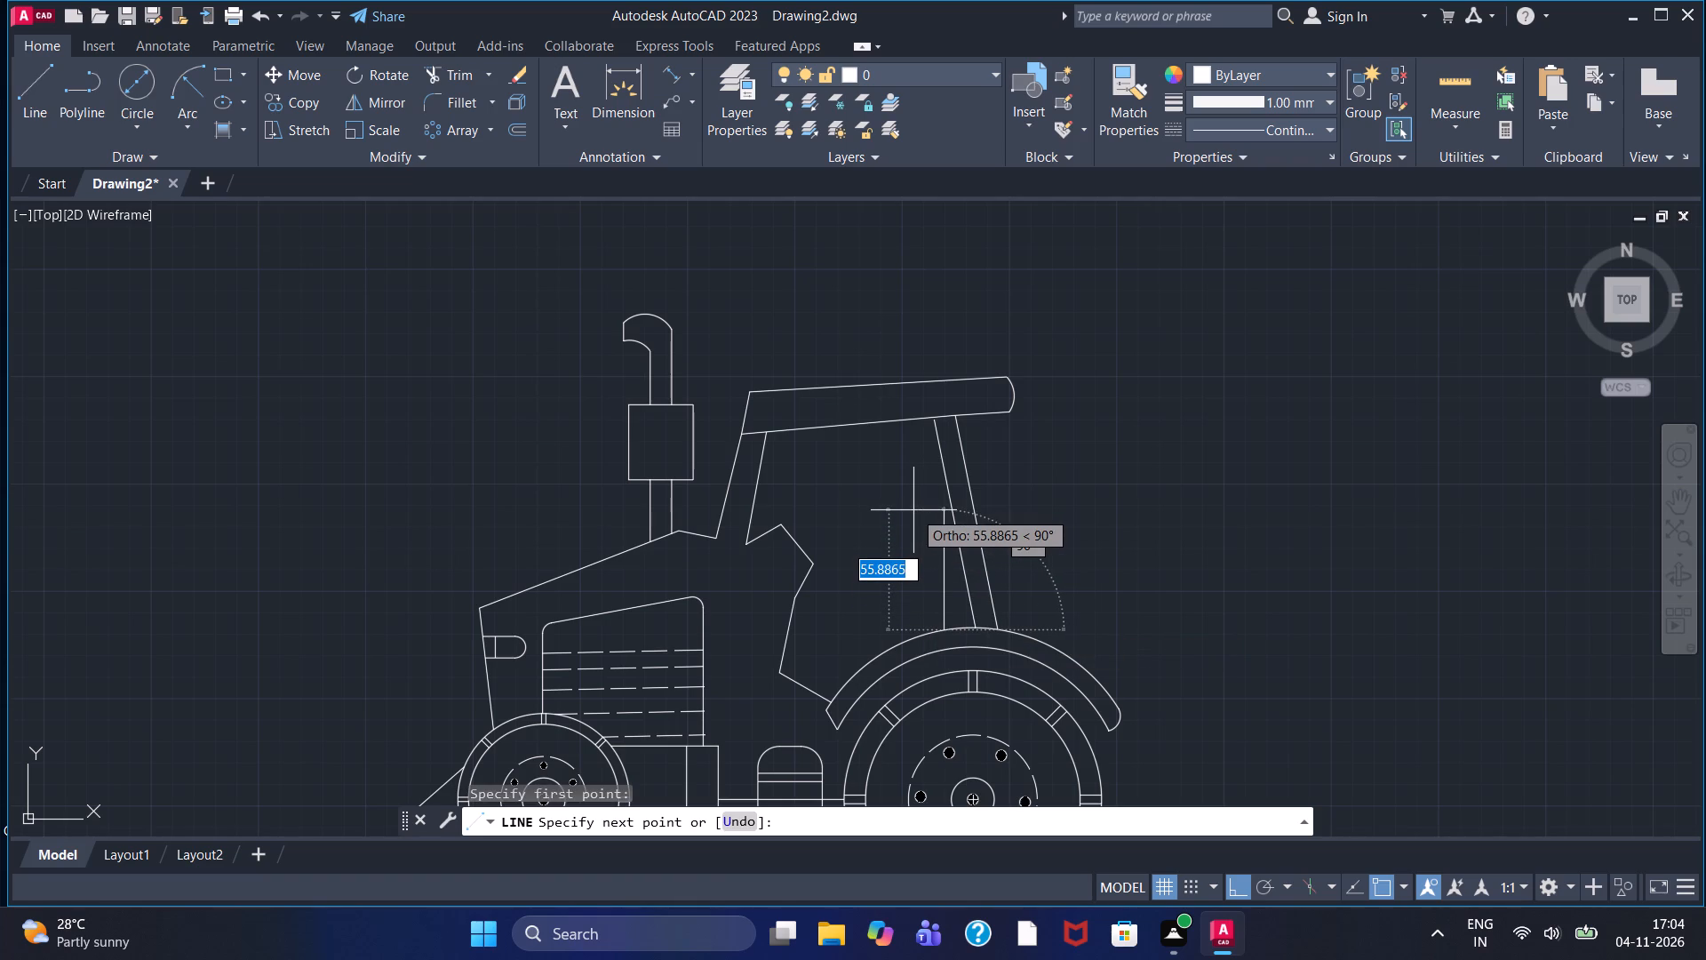
key(F8)
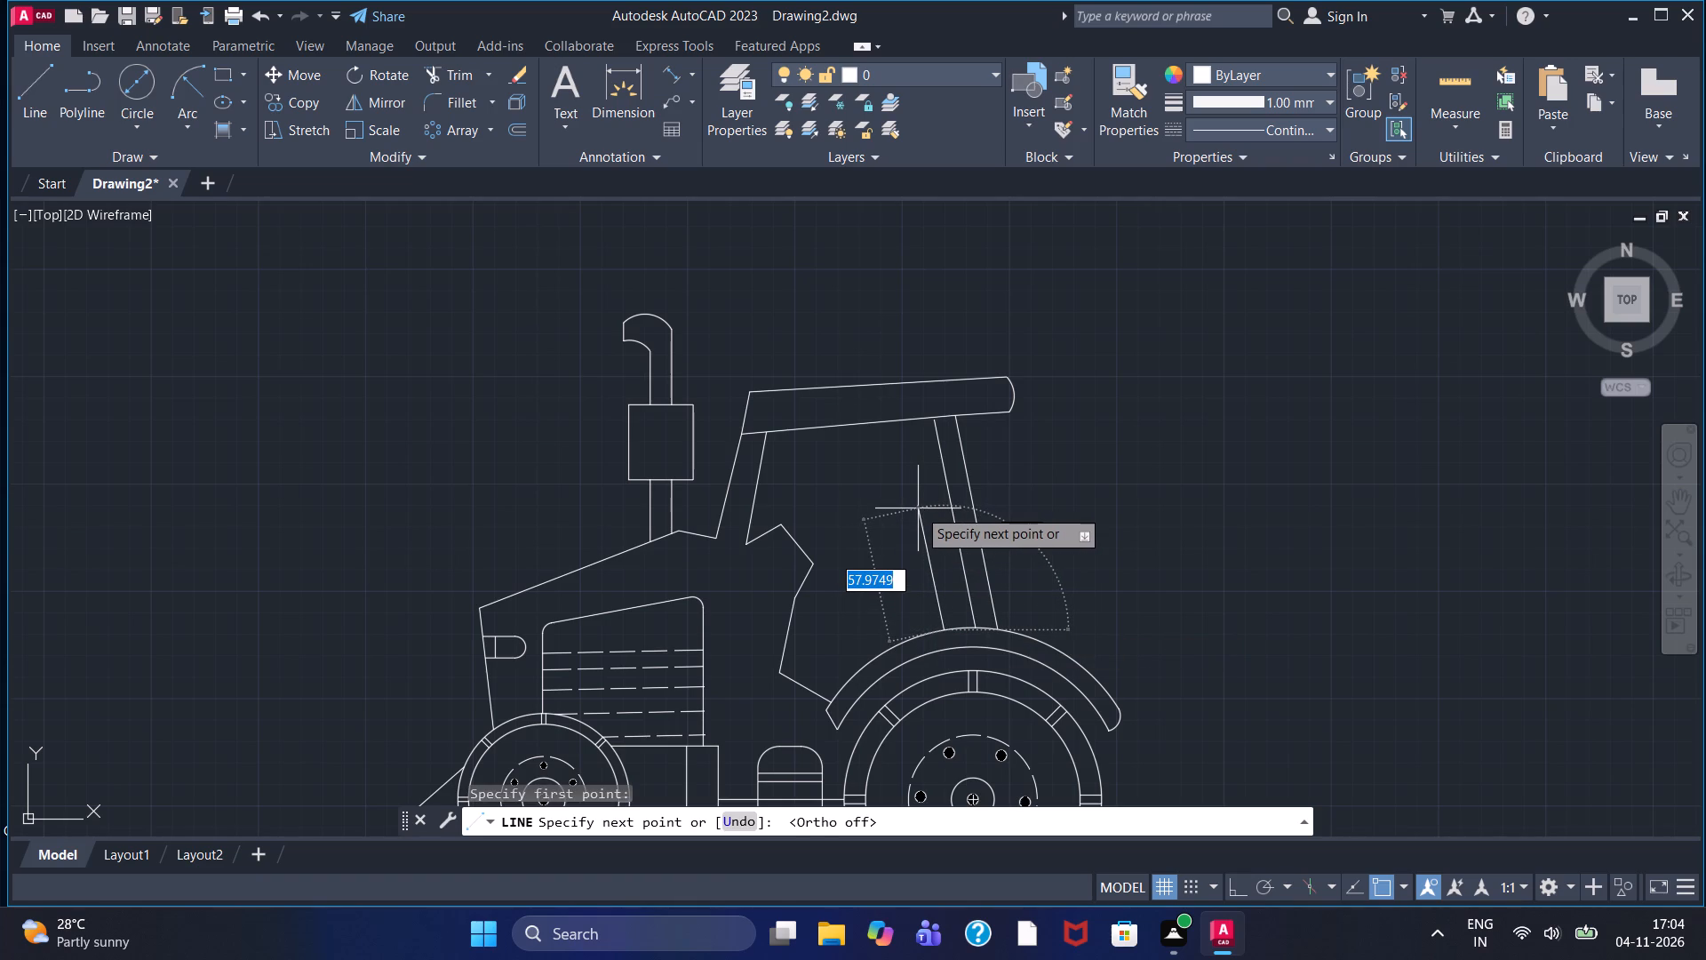
triple_click(918, 508)
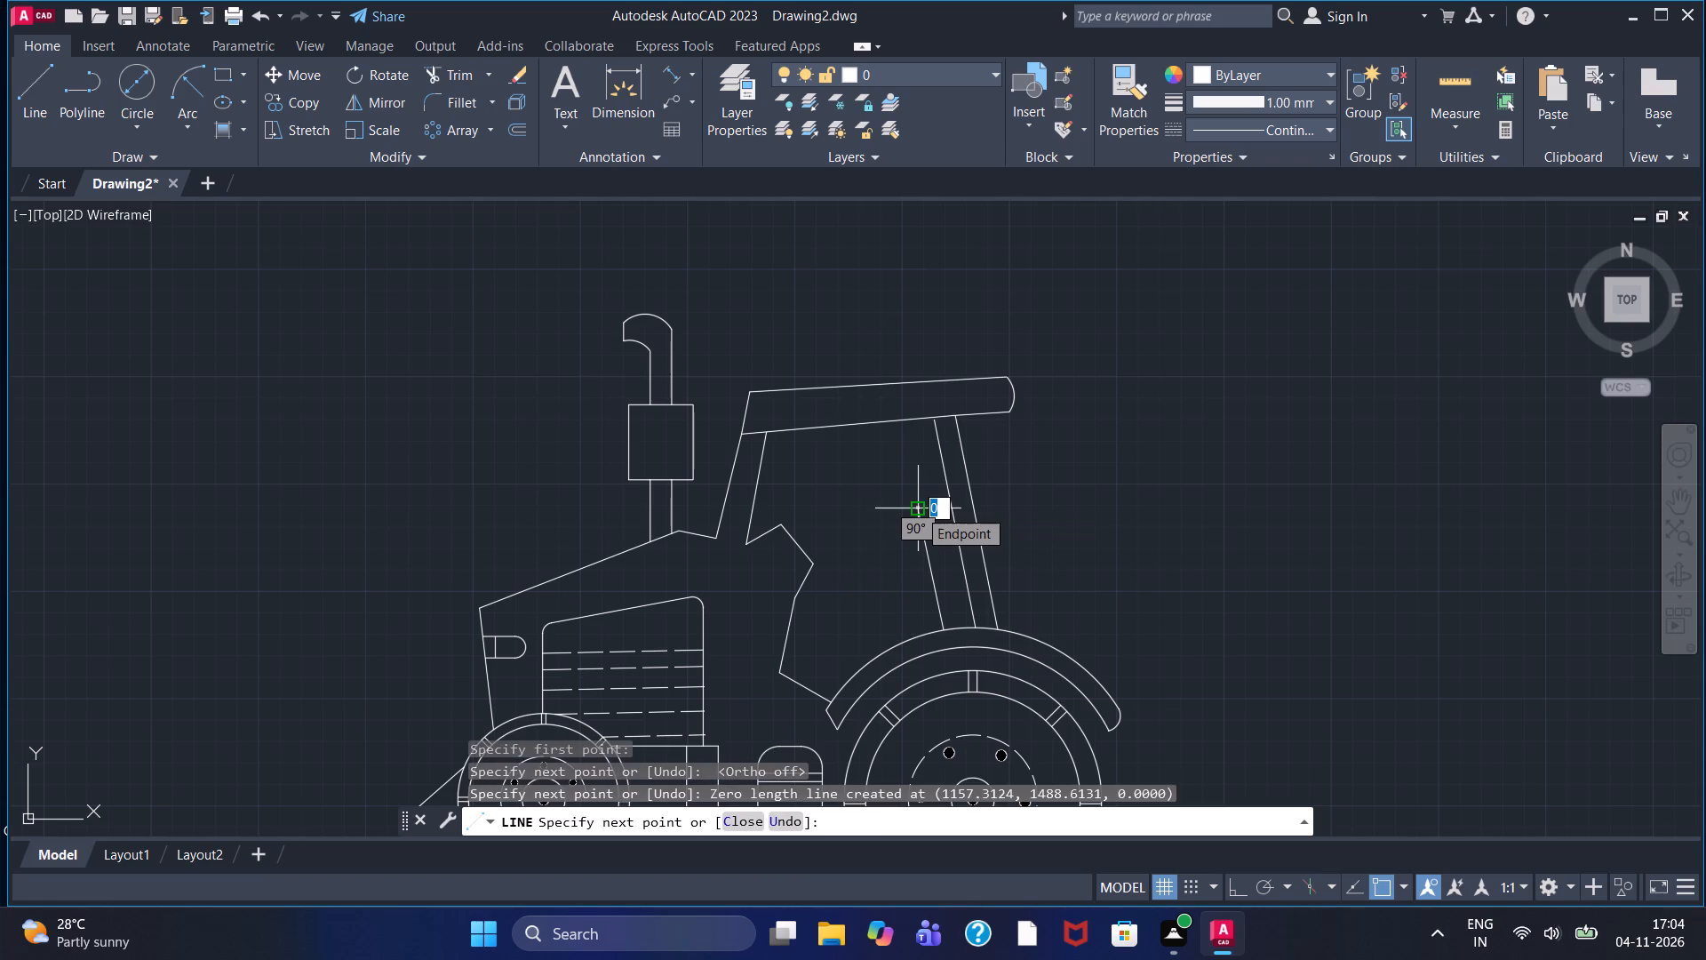
key(Escape)
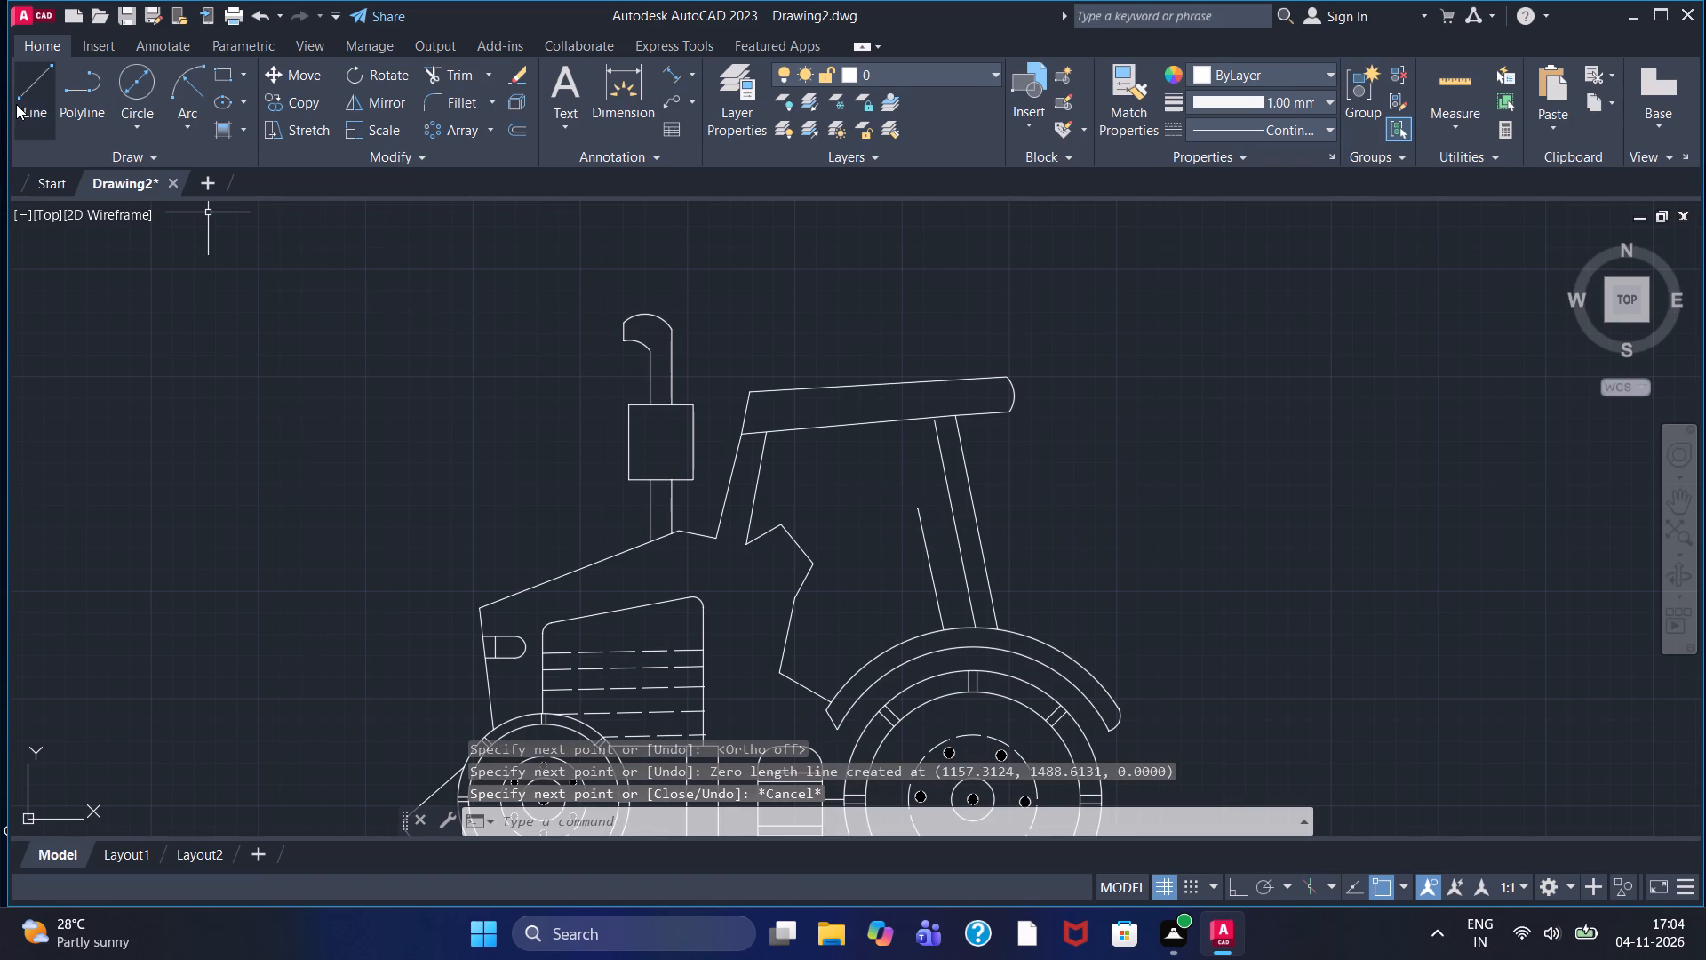
Draw a nearly vertical line about 31 long, at about 86°, up from the front part of the fender's outer arc inside the cab.
click(25, 101)
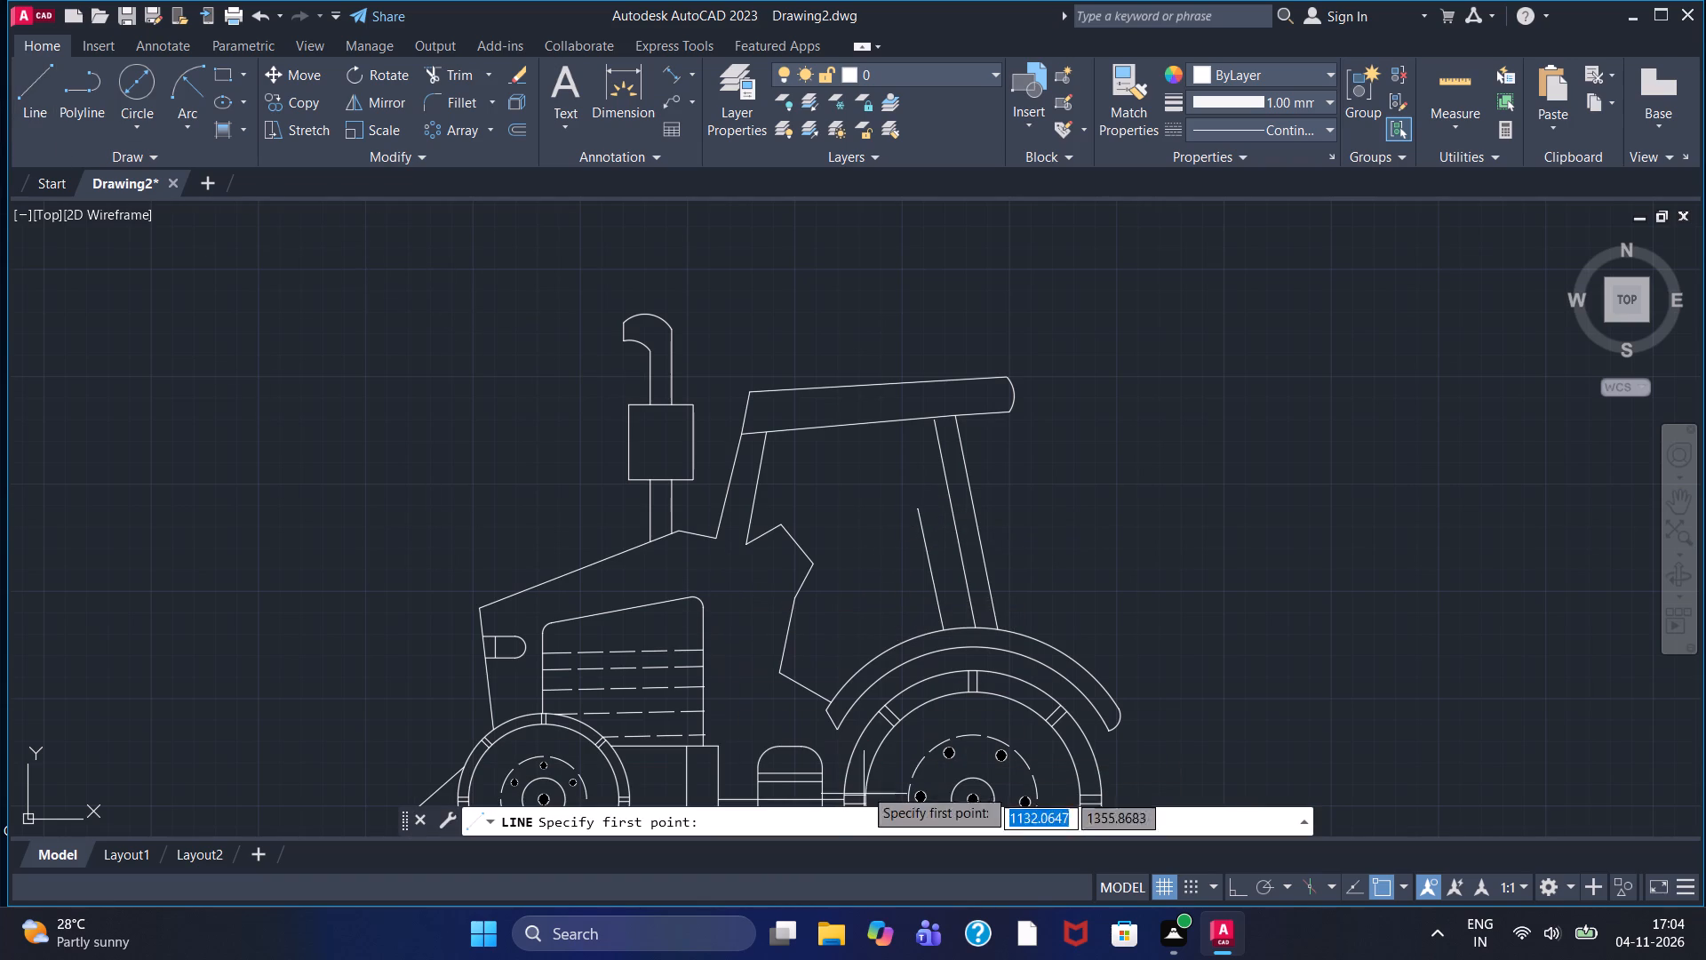
double_click(865, 658)
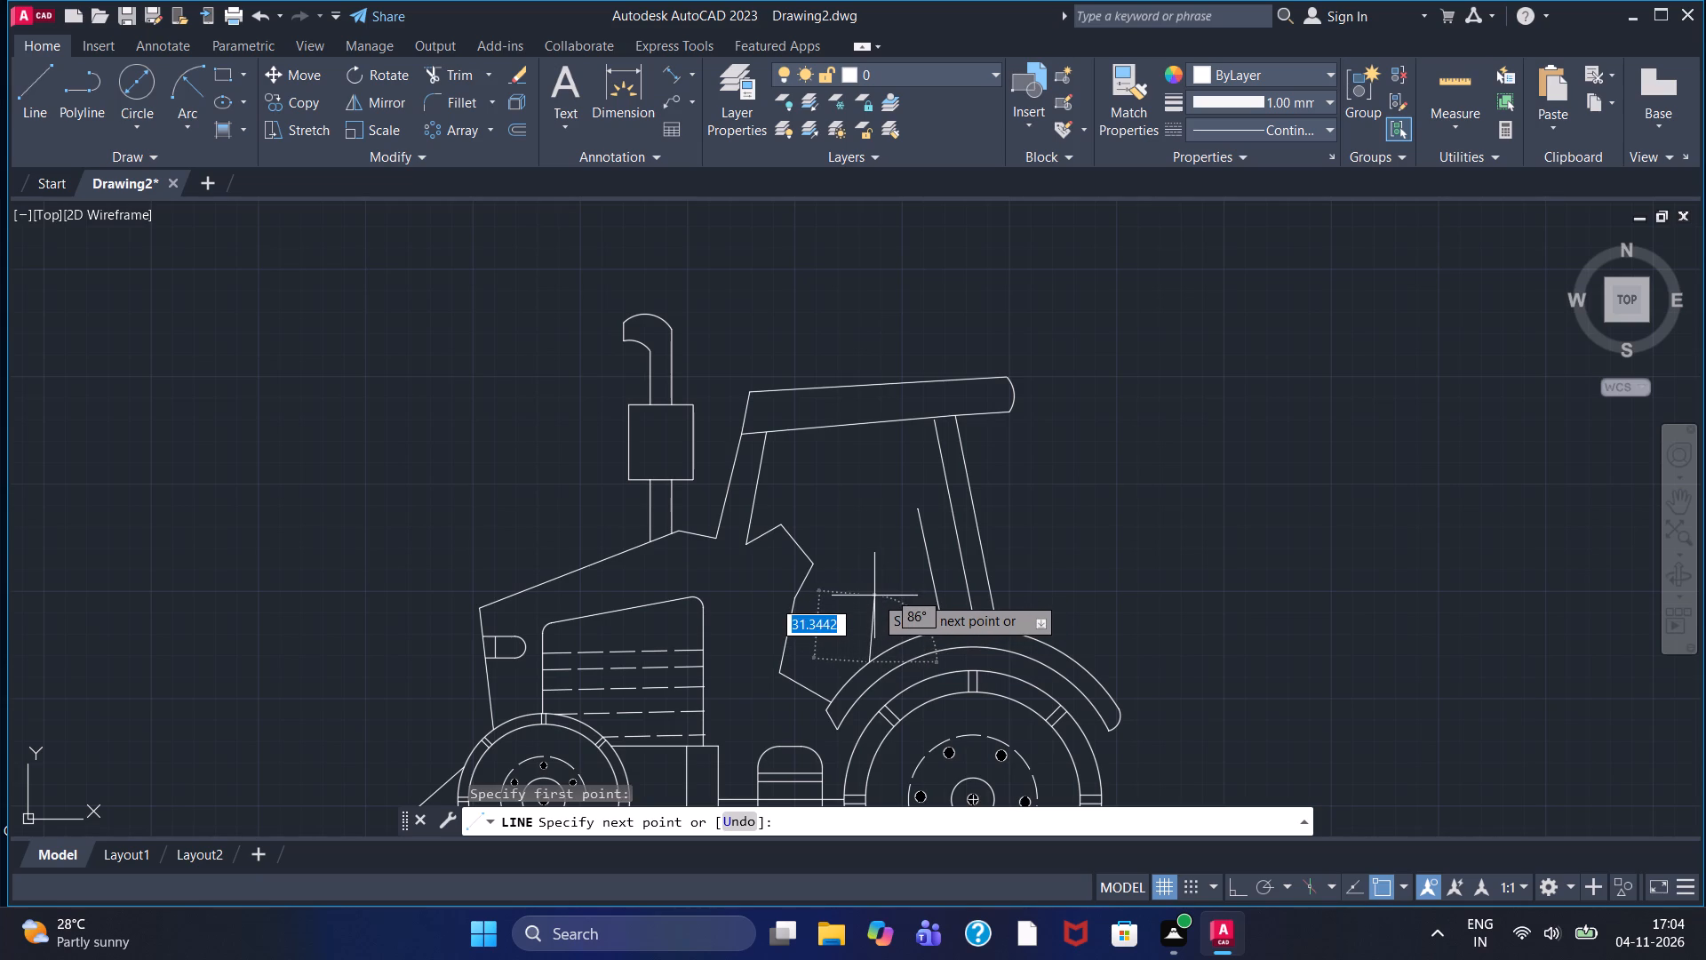
double_click(874, 596)
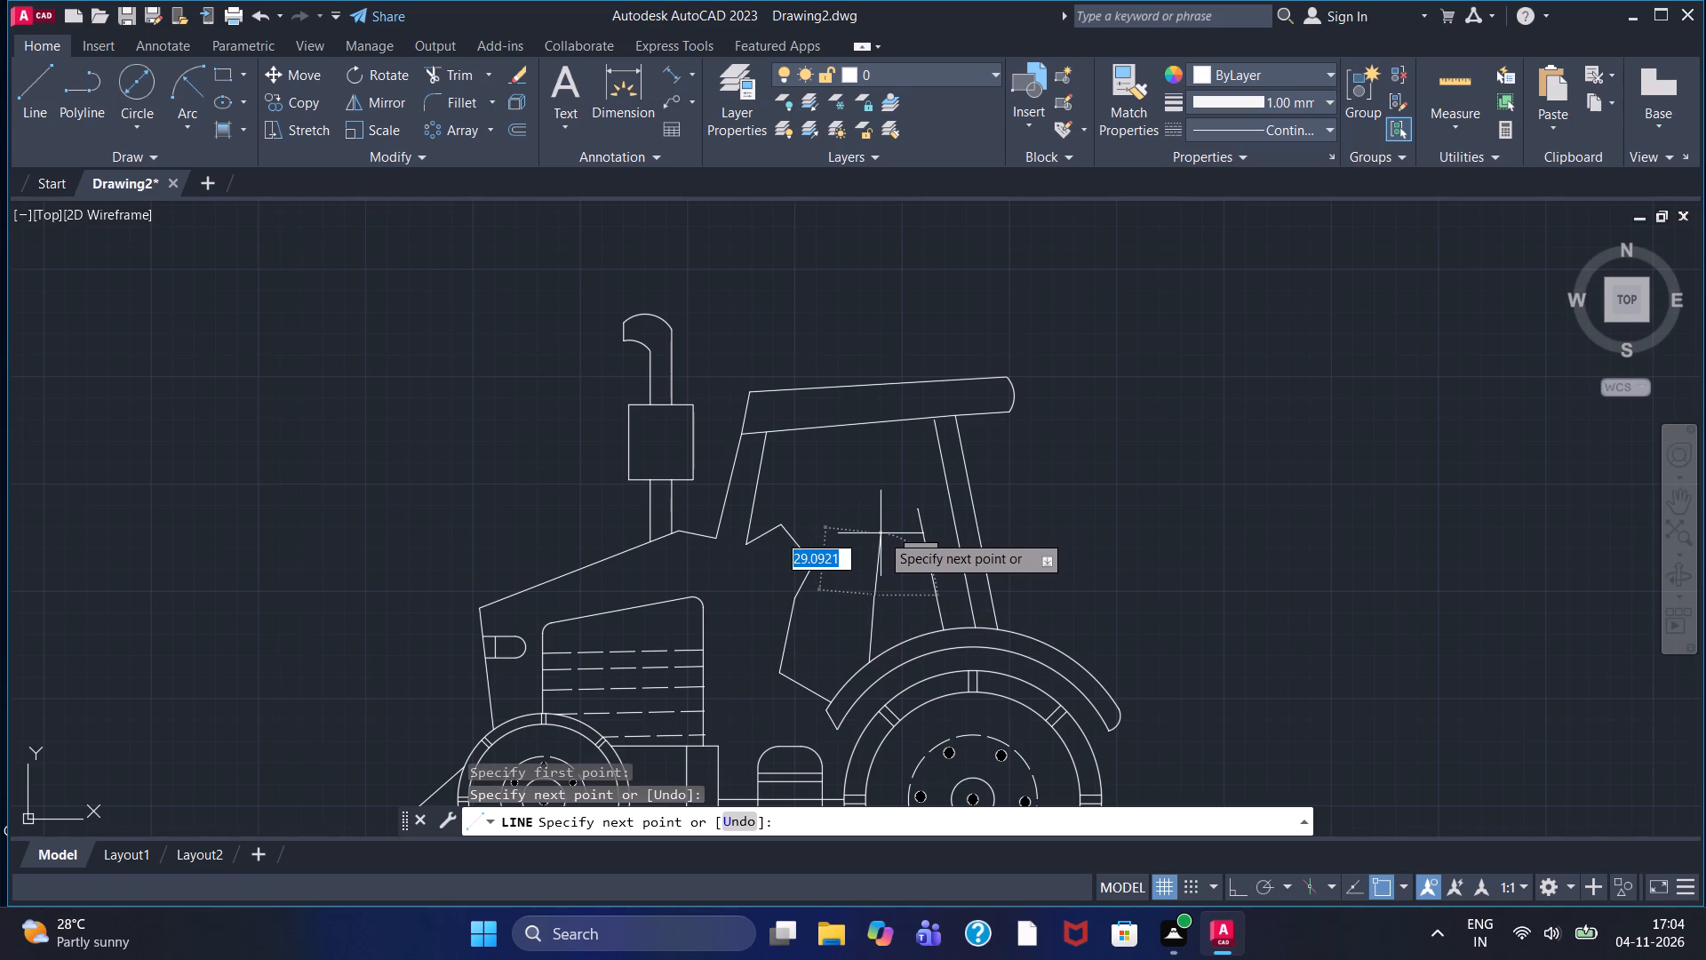
key(Escape)
Draw a three-point spline from the short seat line's top, curving rearward and up to near the top of the sloping line.
double_click(111, 156)
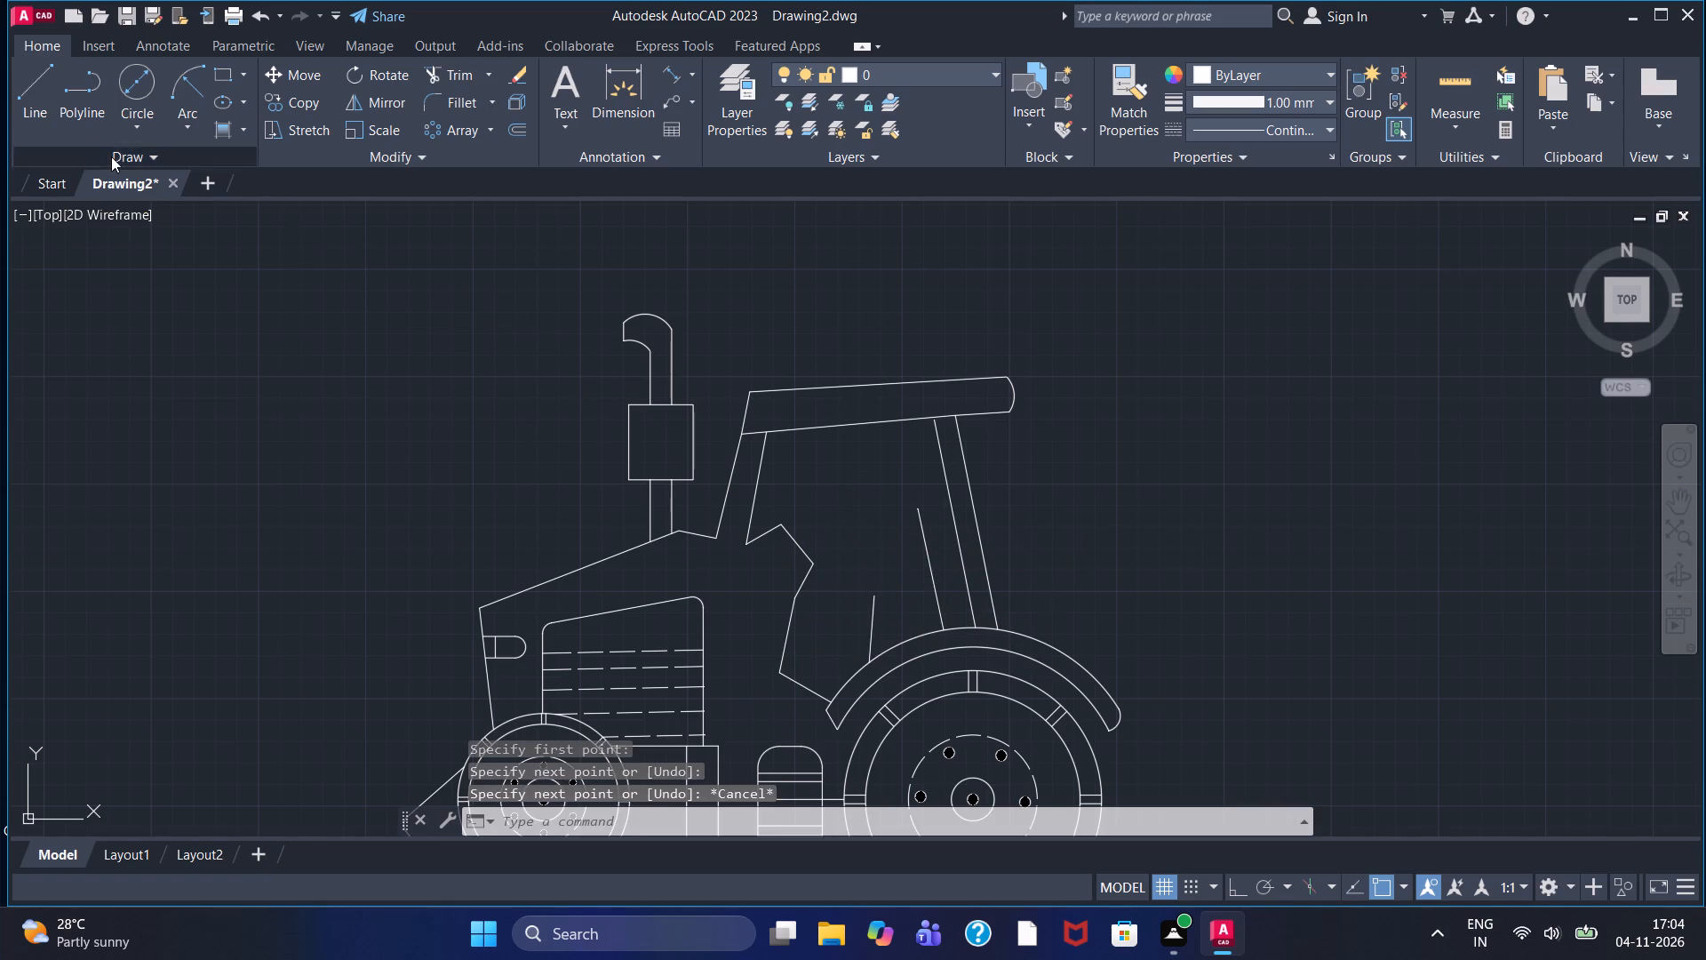
click(33, 177)
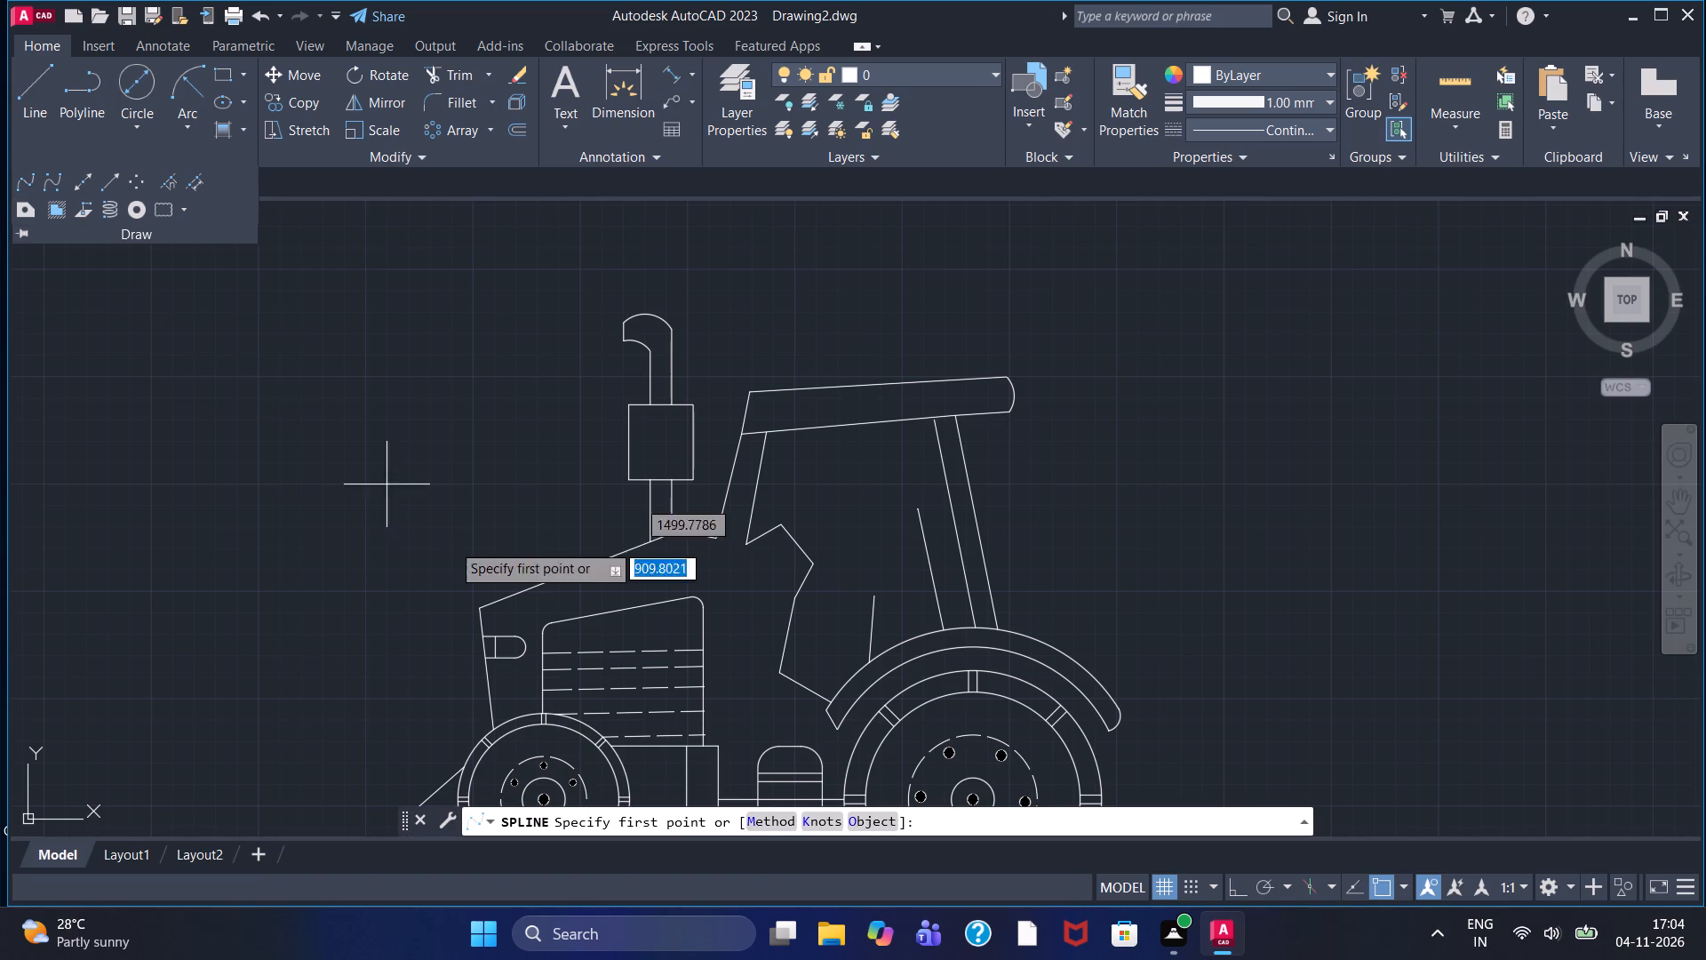
click(875, 600)
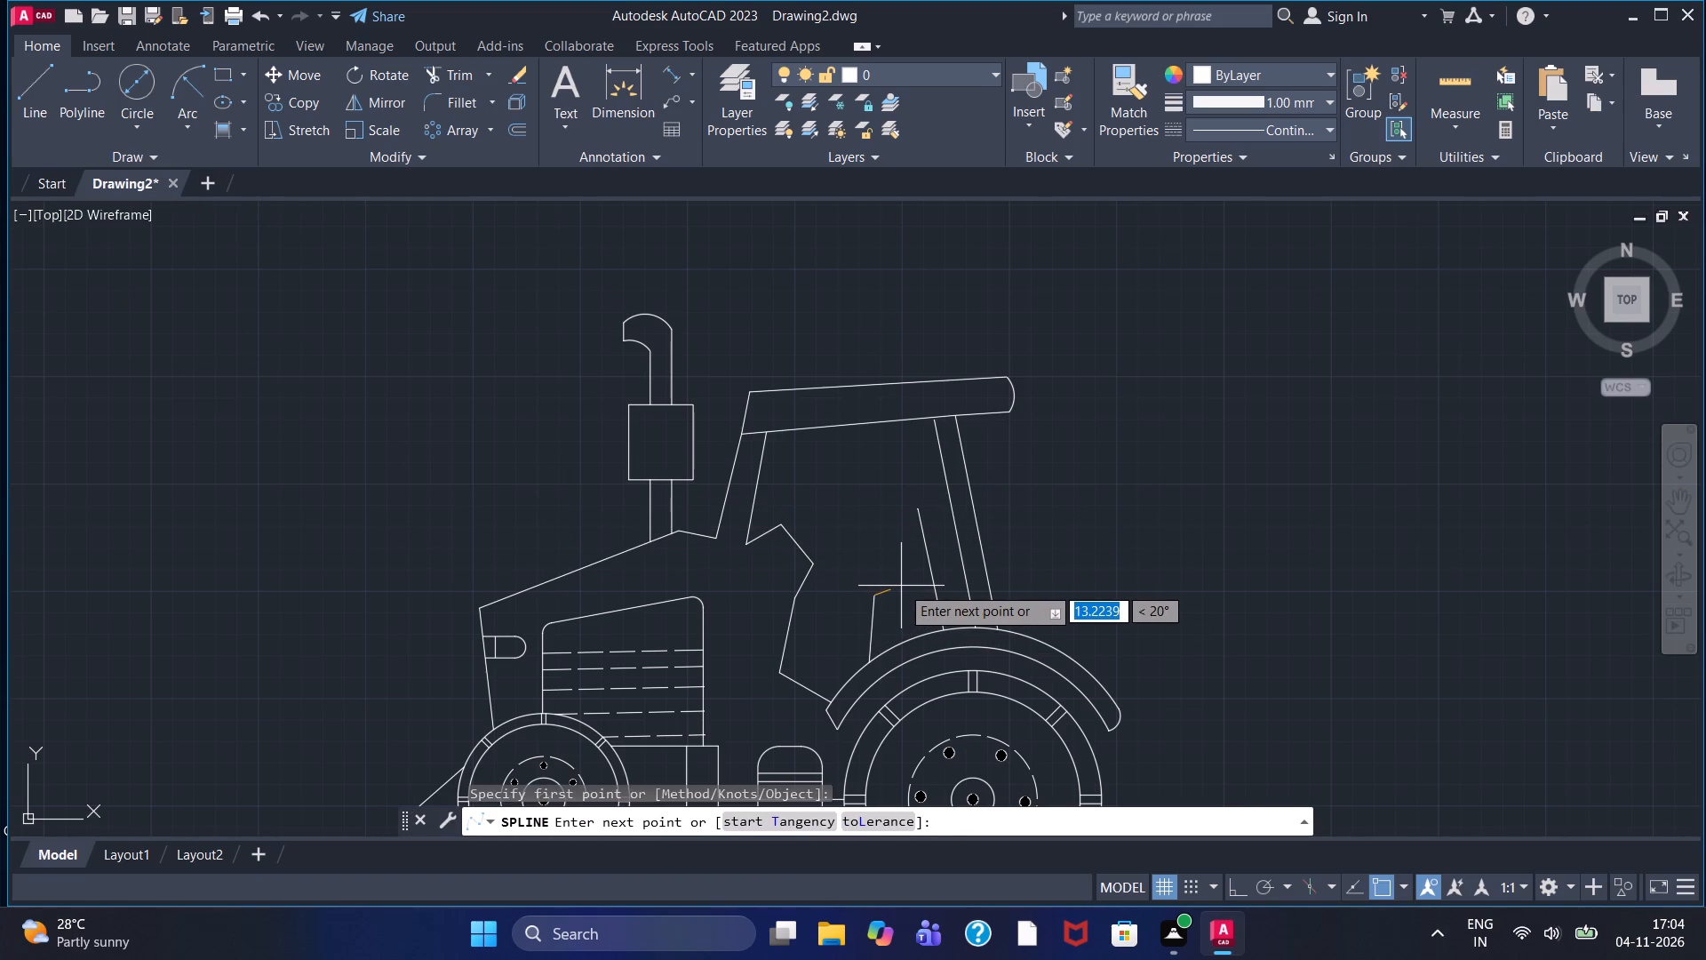
click(901, 586)
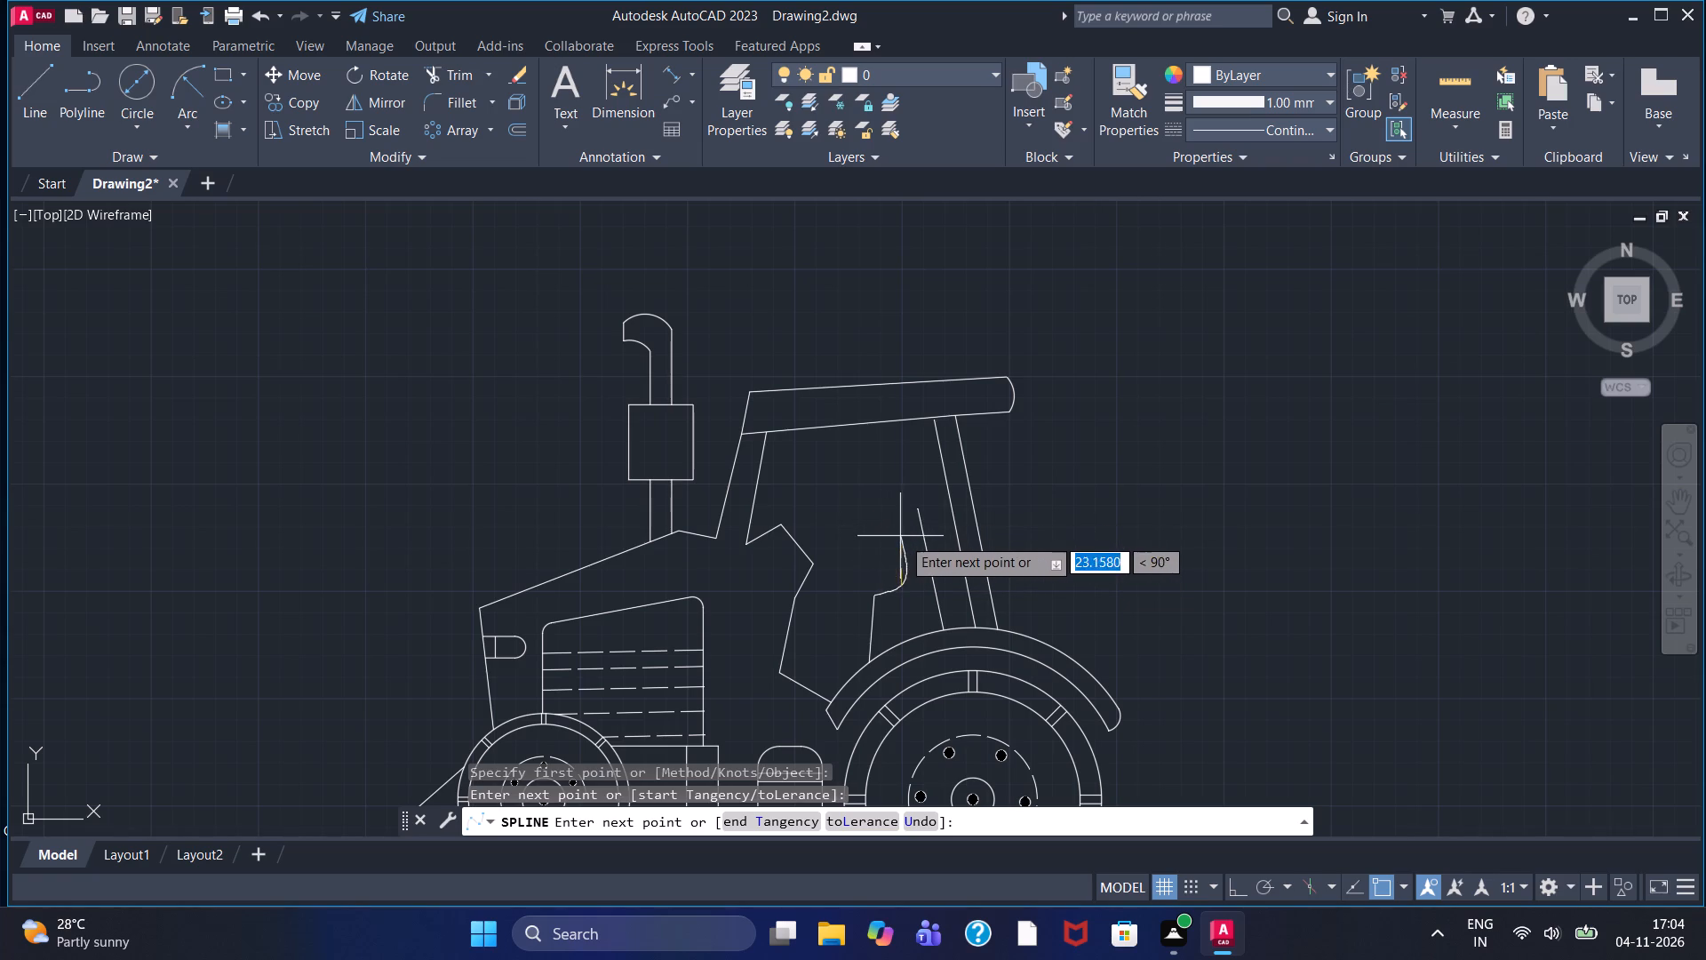
click(901, 526)
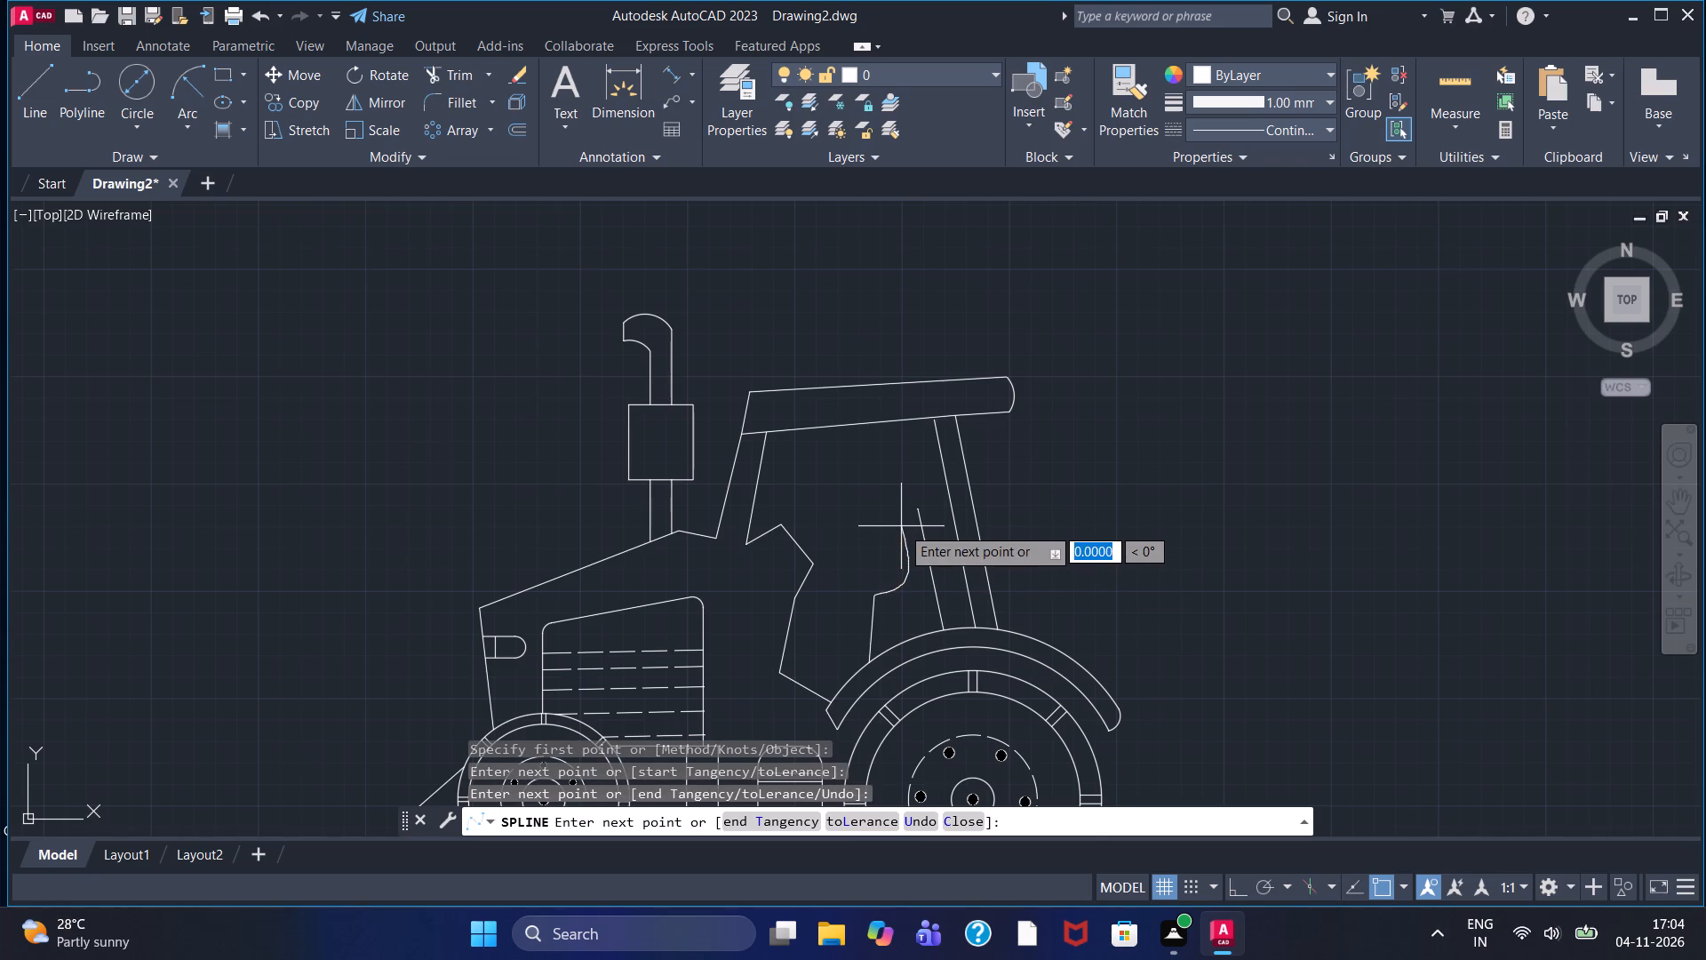
right_click(901, 526)
double_click(926, 530)
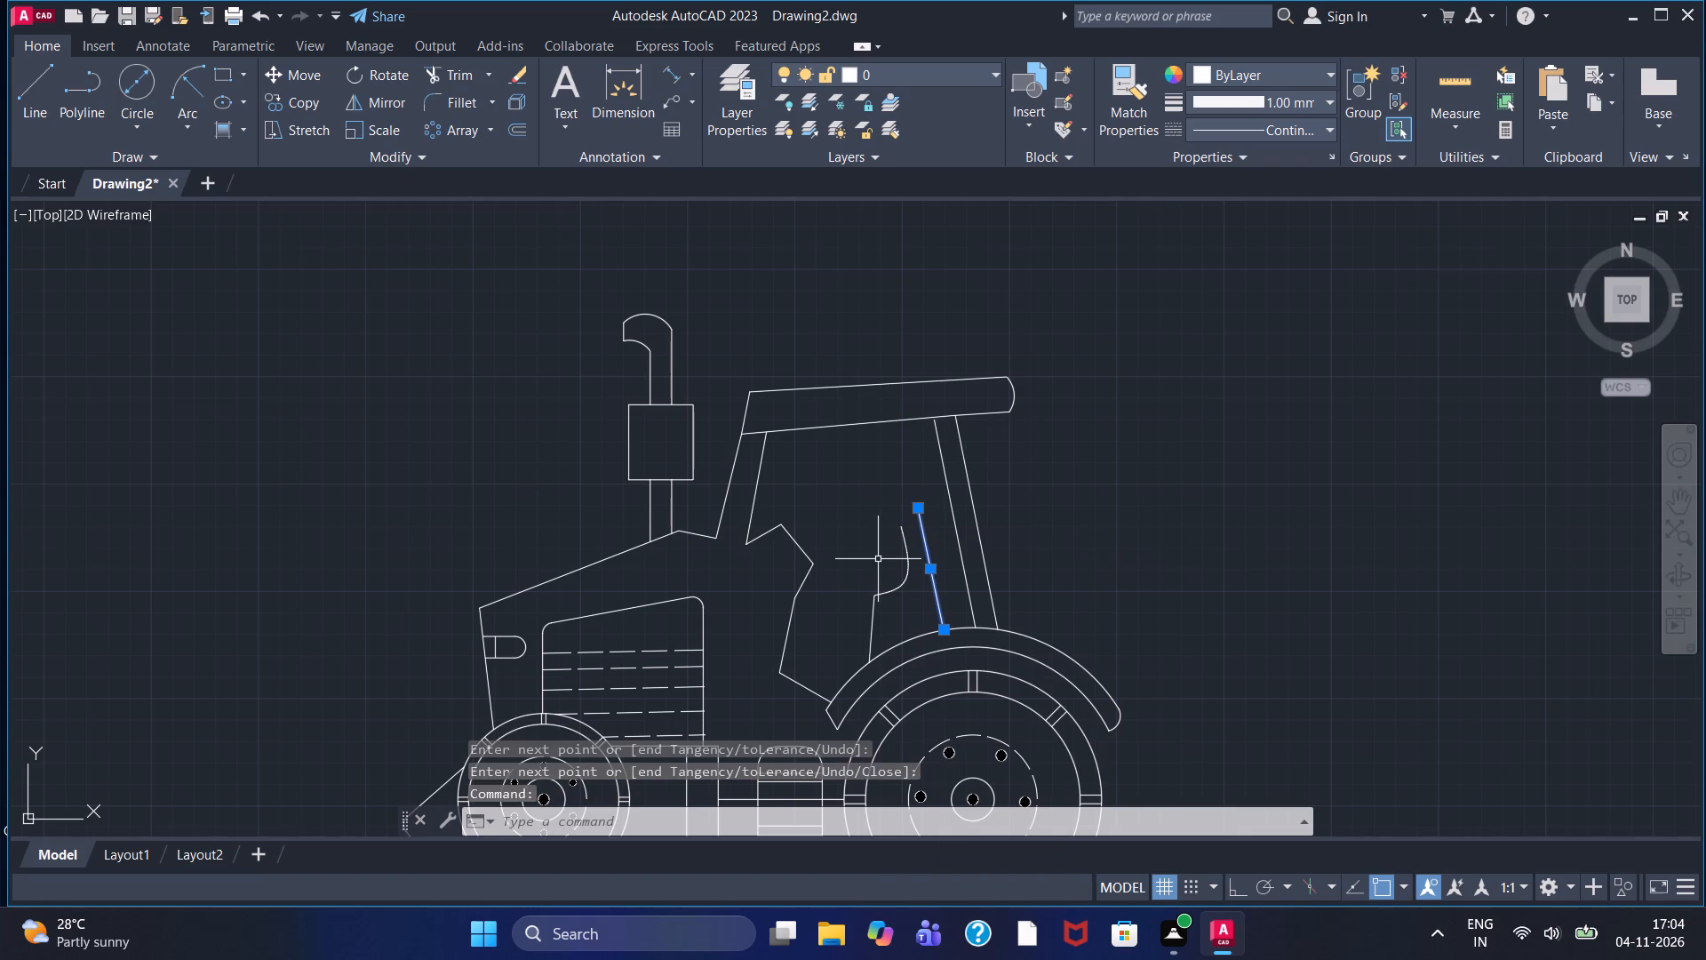
key(Escape)
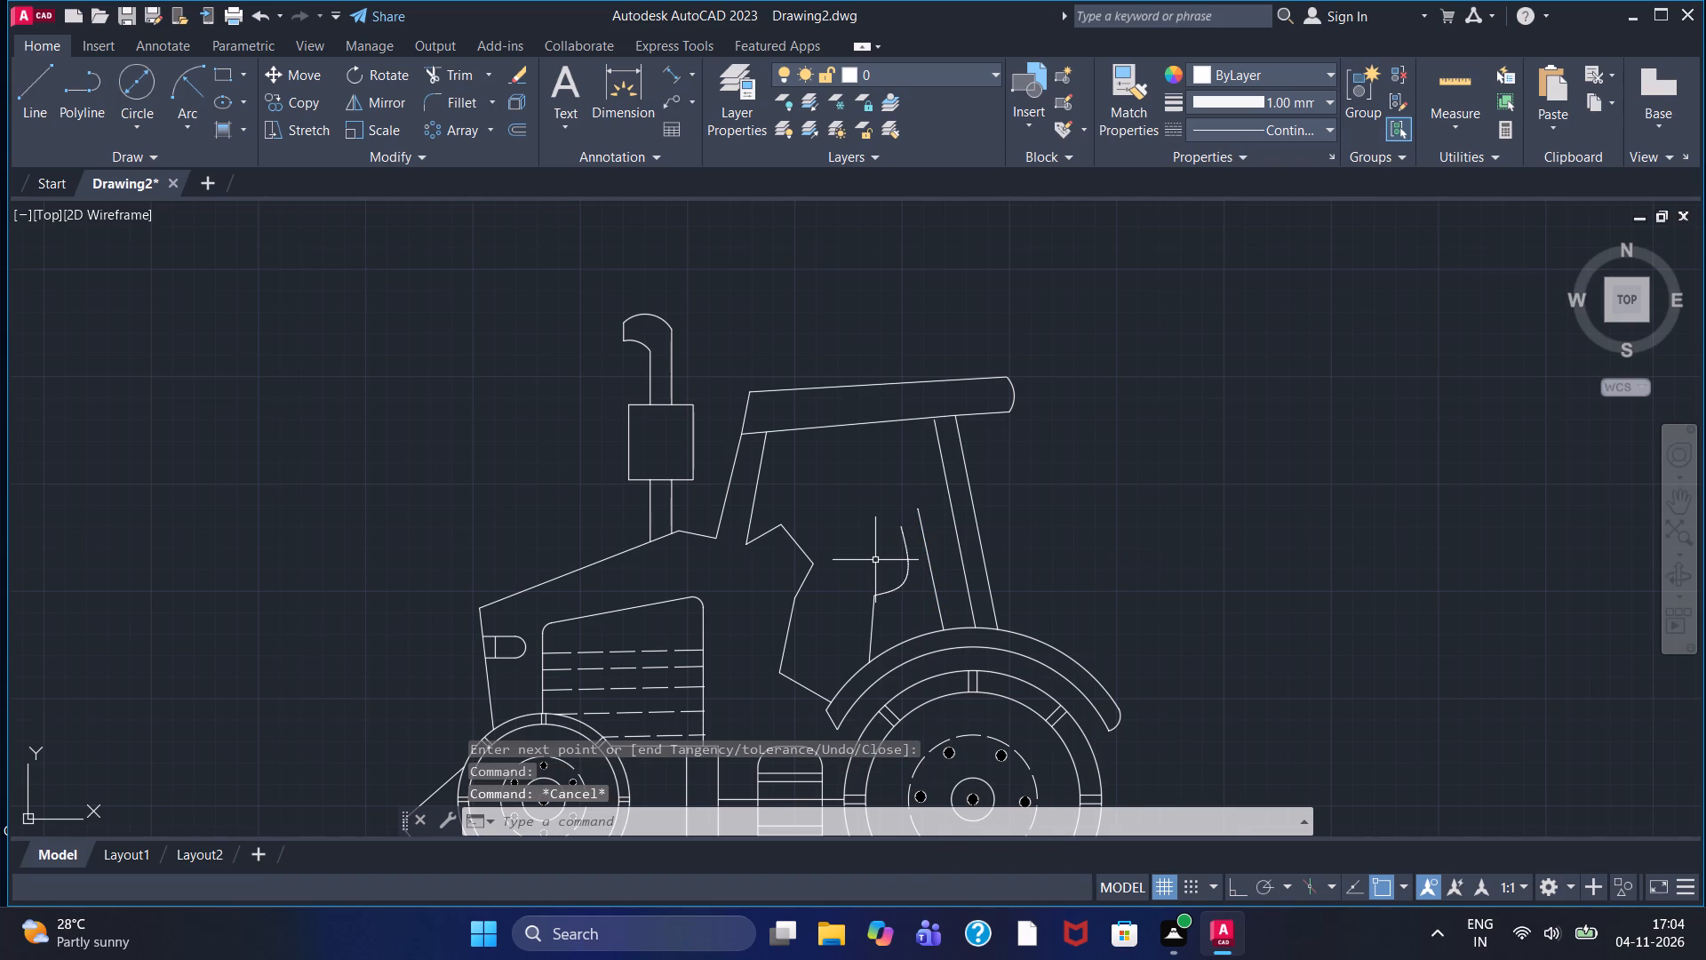
Draw a start-end-radius arc, radius about 6, joining the top of the sloping seat-back line to the top of the seat spline.
drag(169, 81, 179, 91)
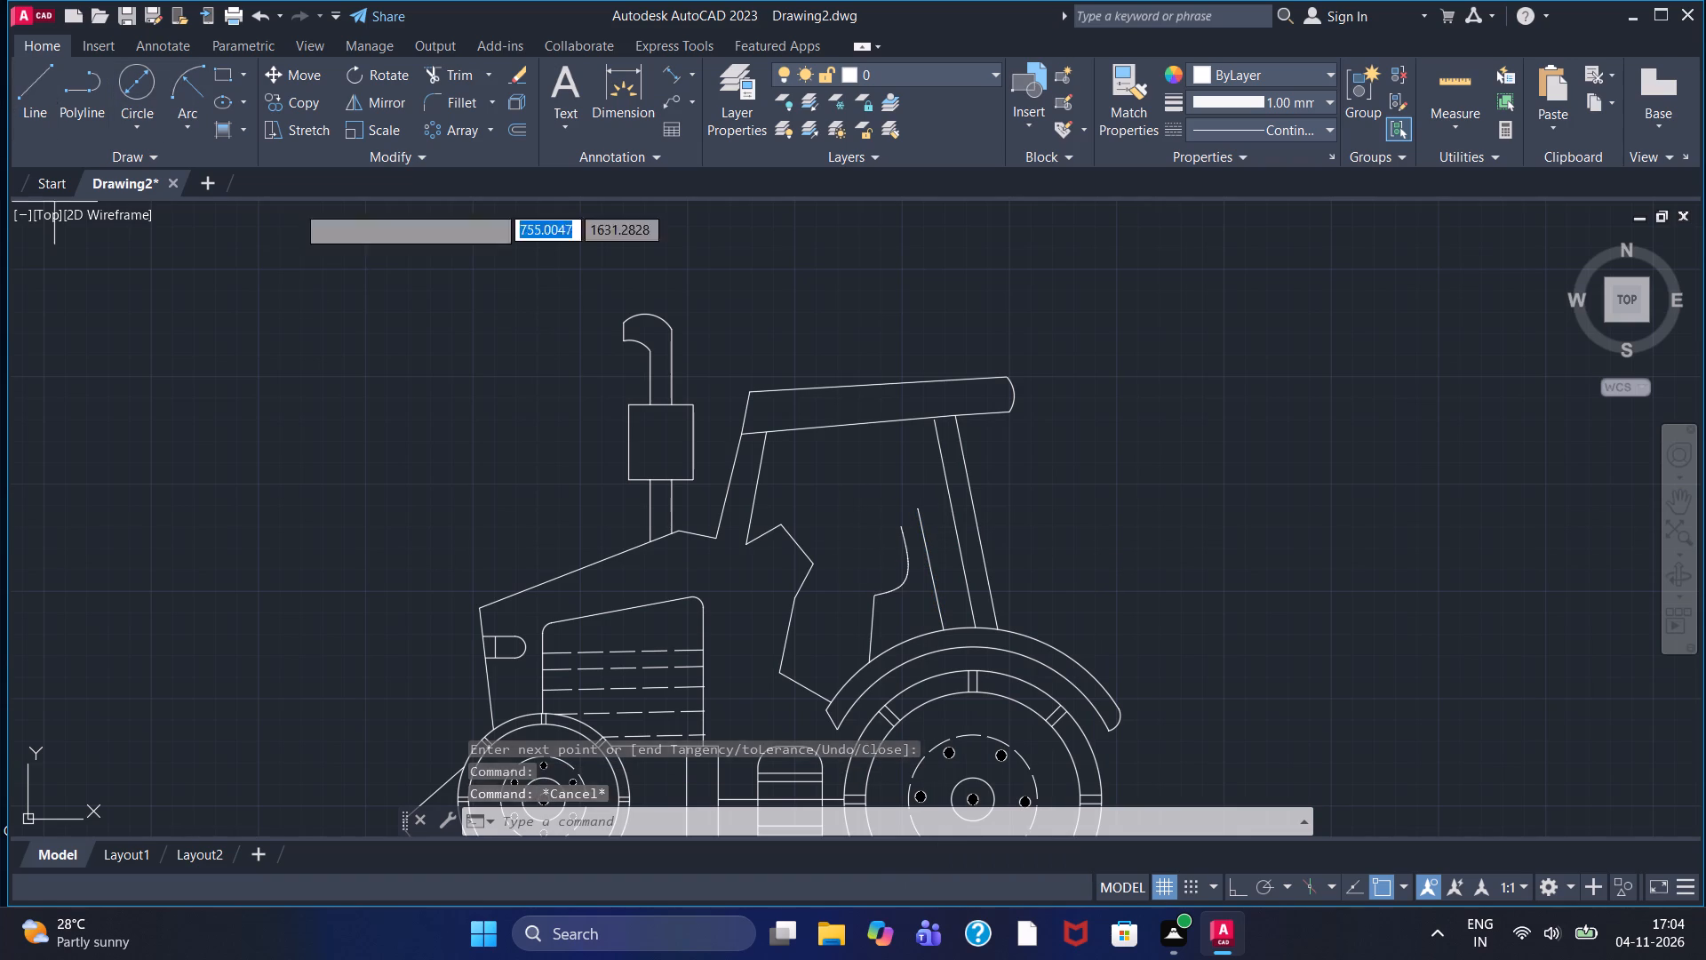
scroll(848, 514, up, 2)
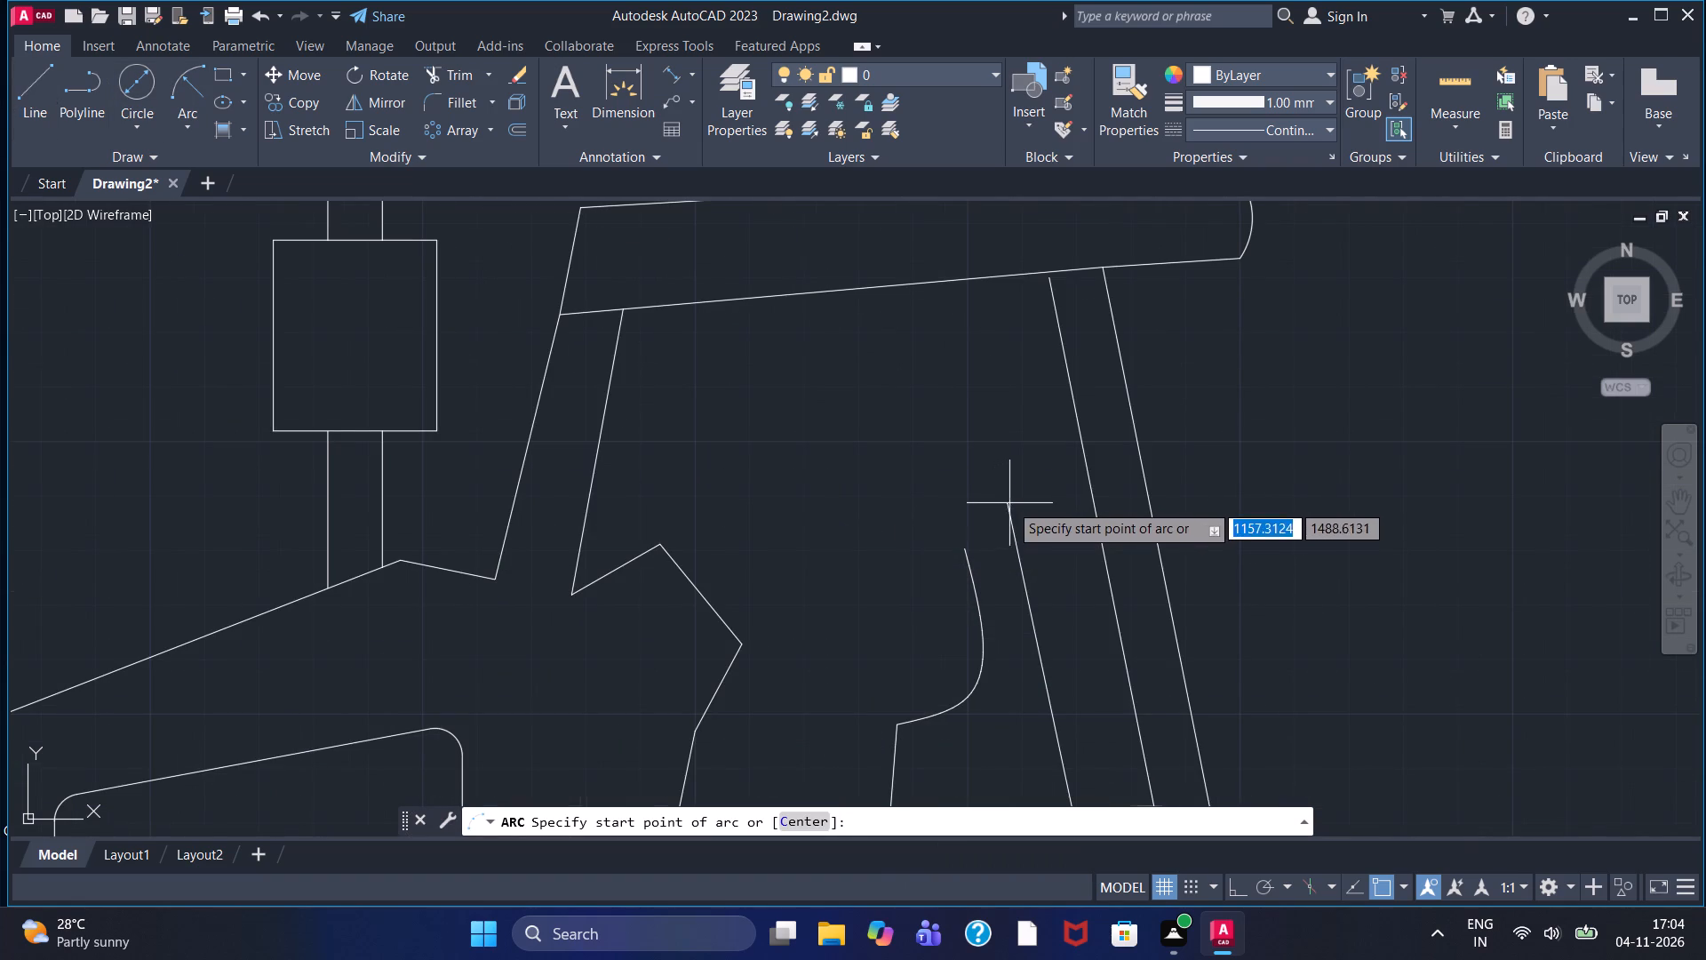
click(1011, 502)
double_click(970, 548)
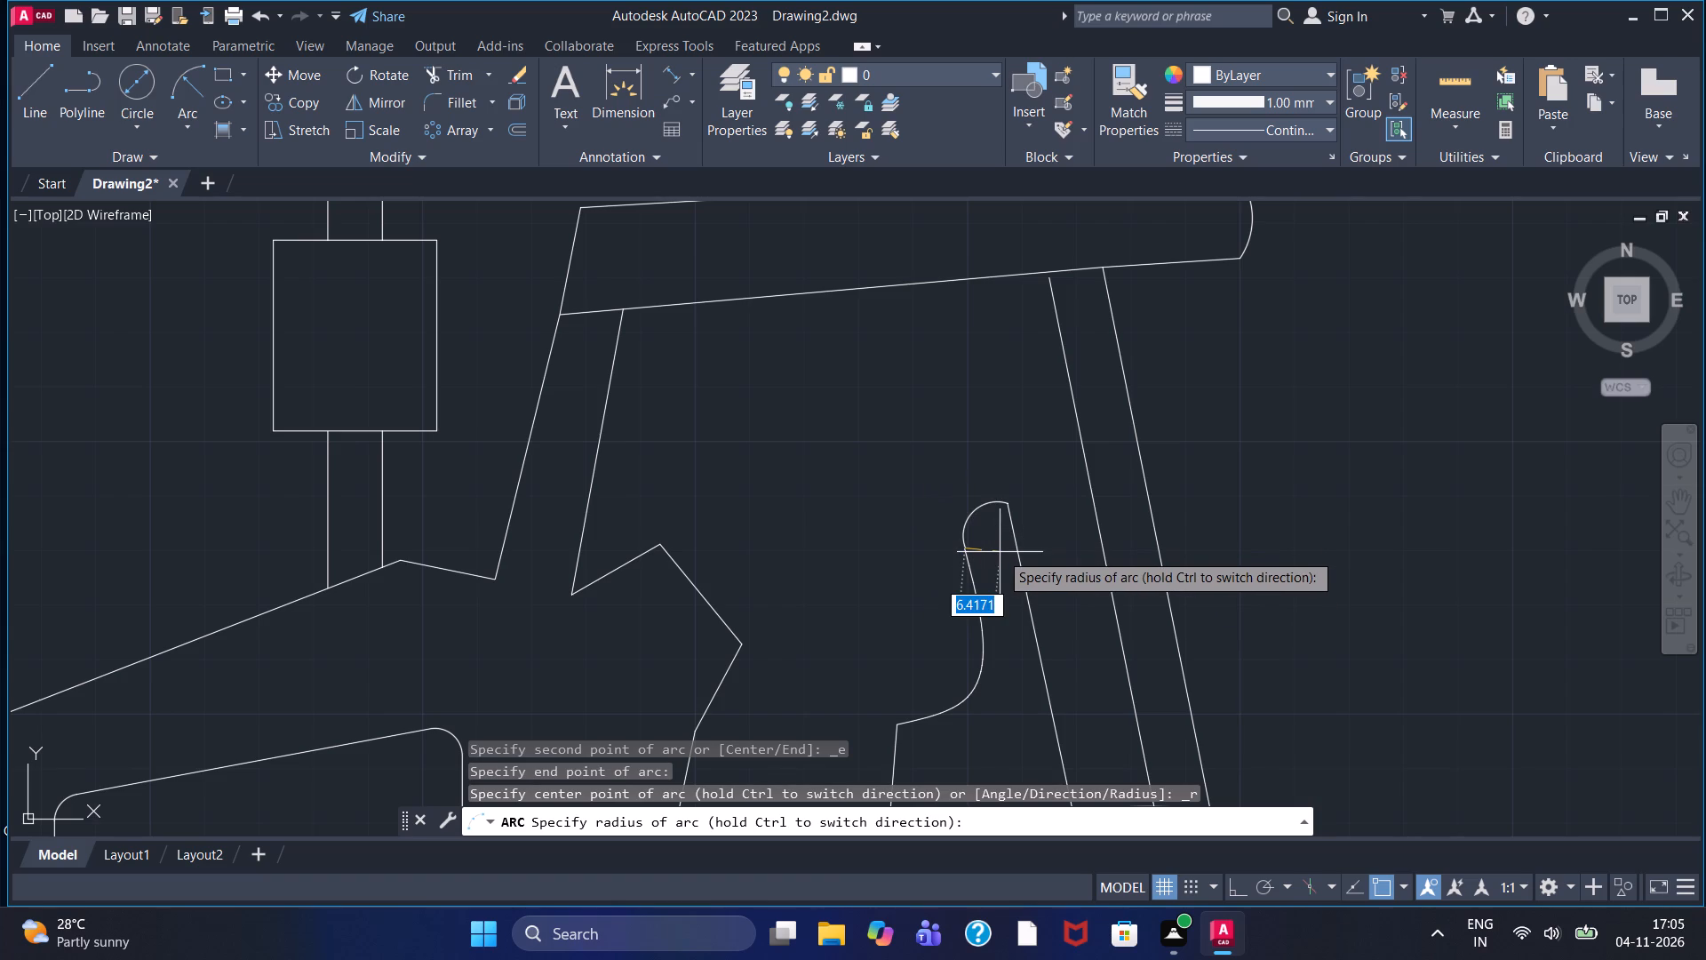
click(998, 544)
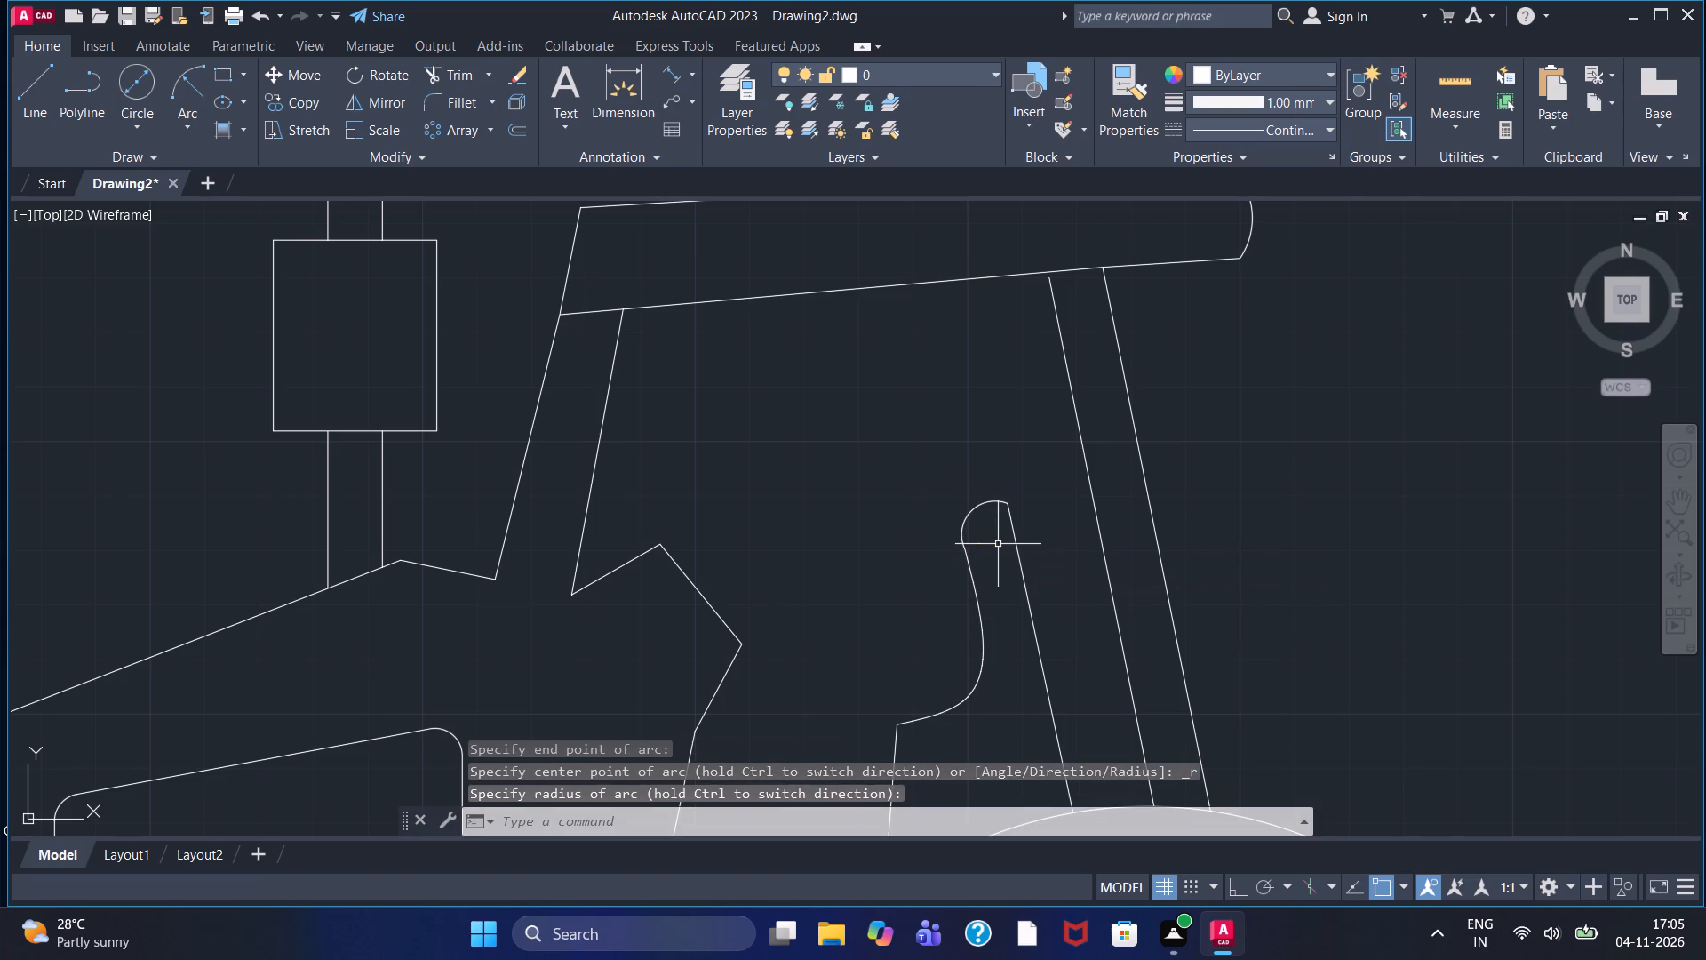
Stretch the seat spline's middle fit point to adjust the curve between the seat cushion and backrest.
scroll(1011, 582, down, 1)
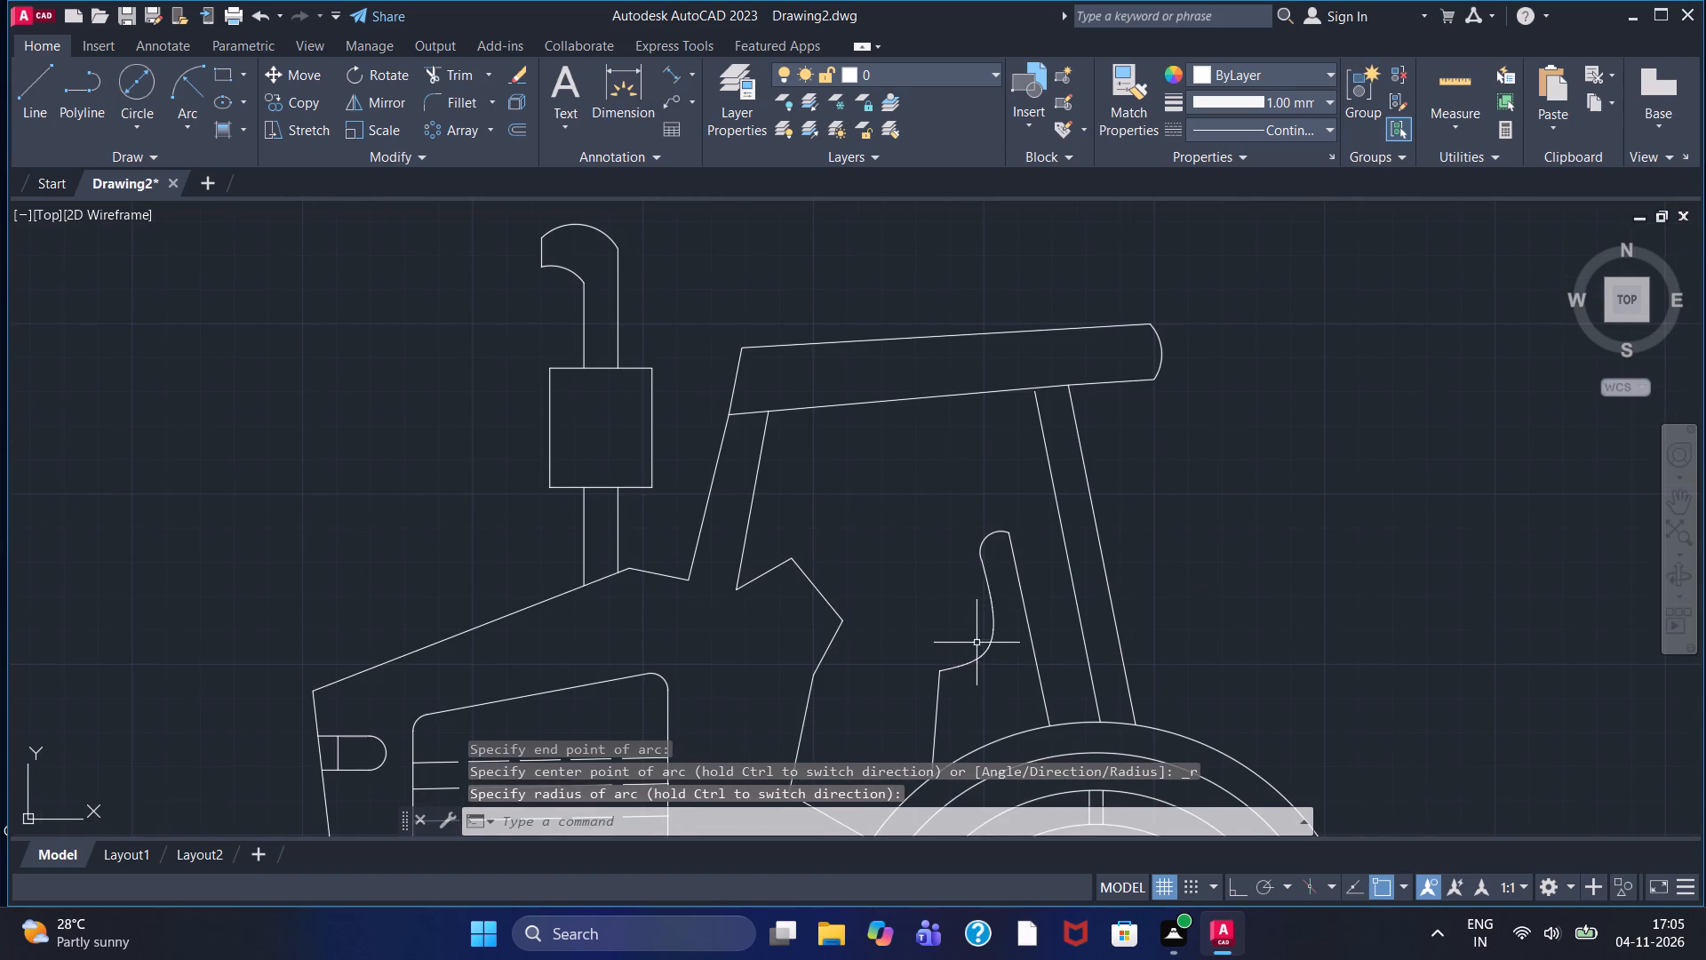
click(988, 646)
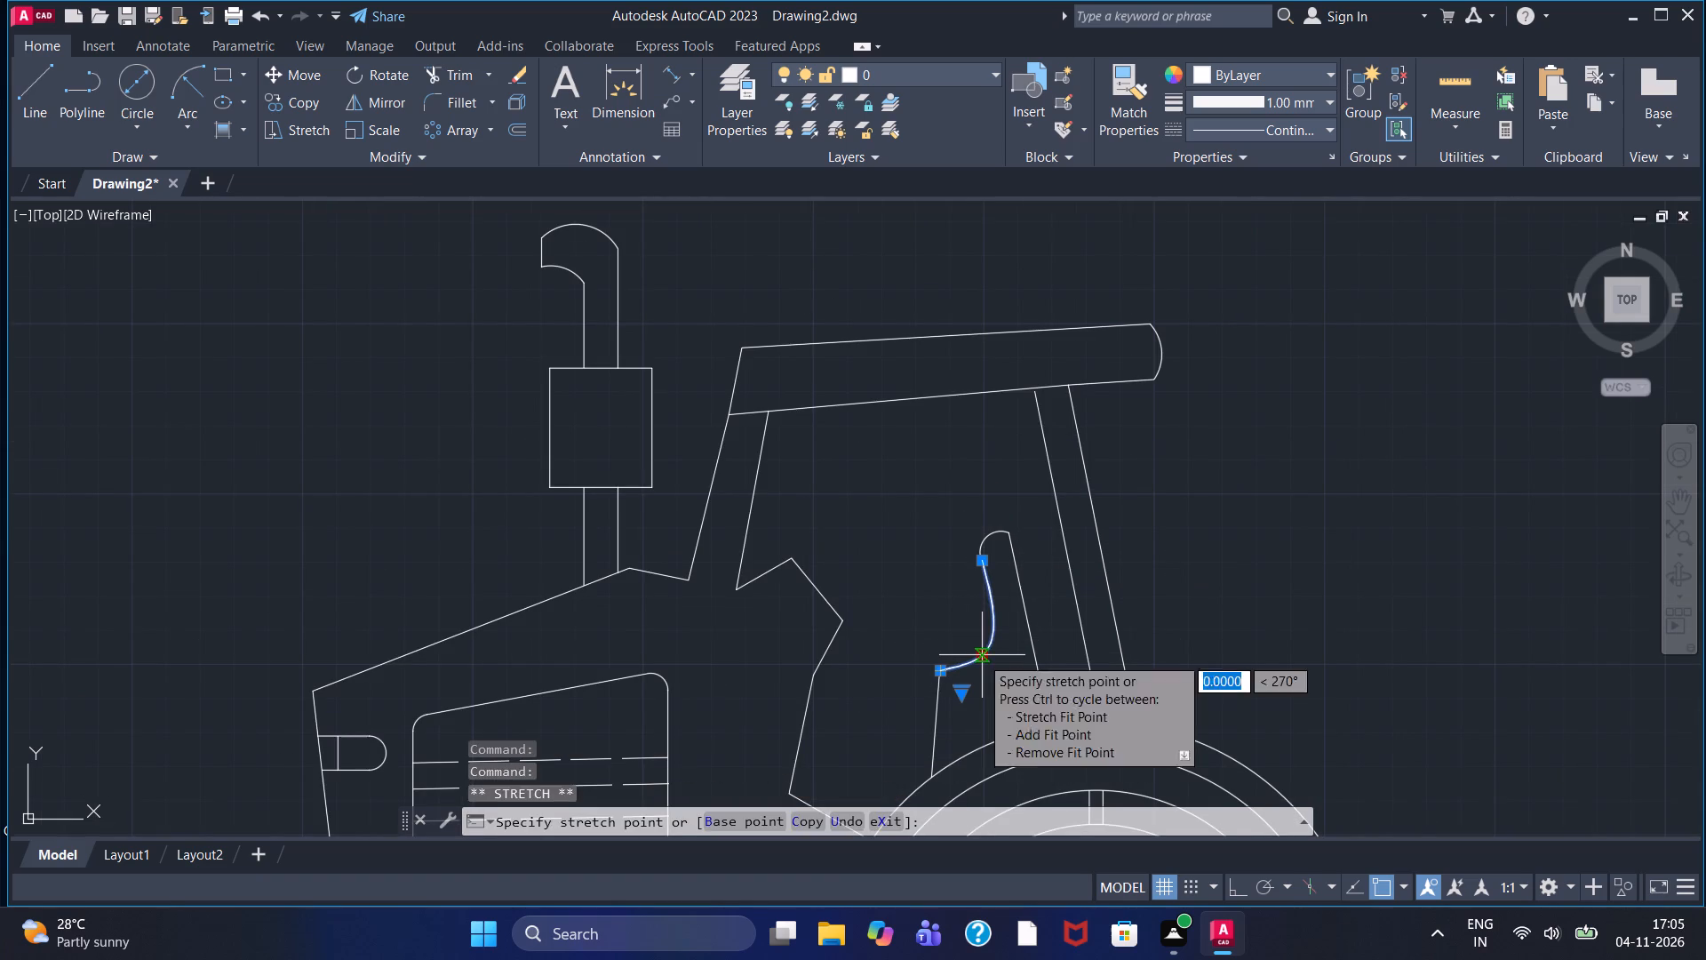
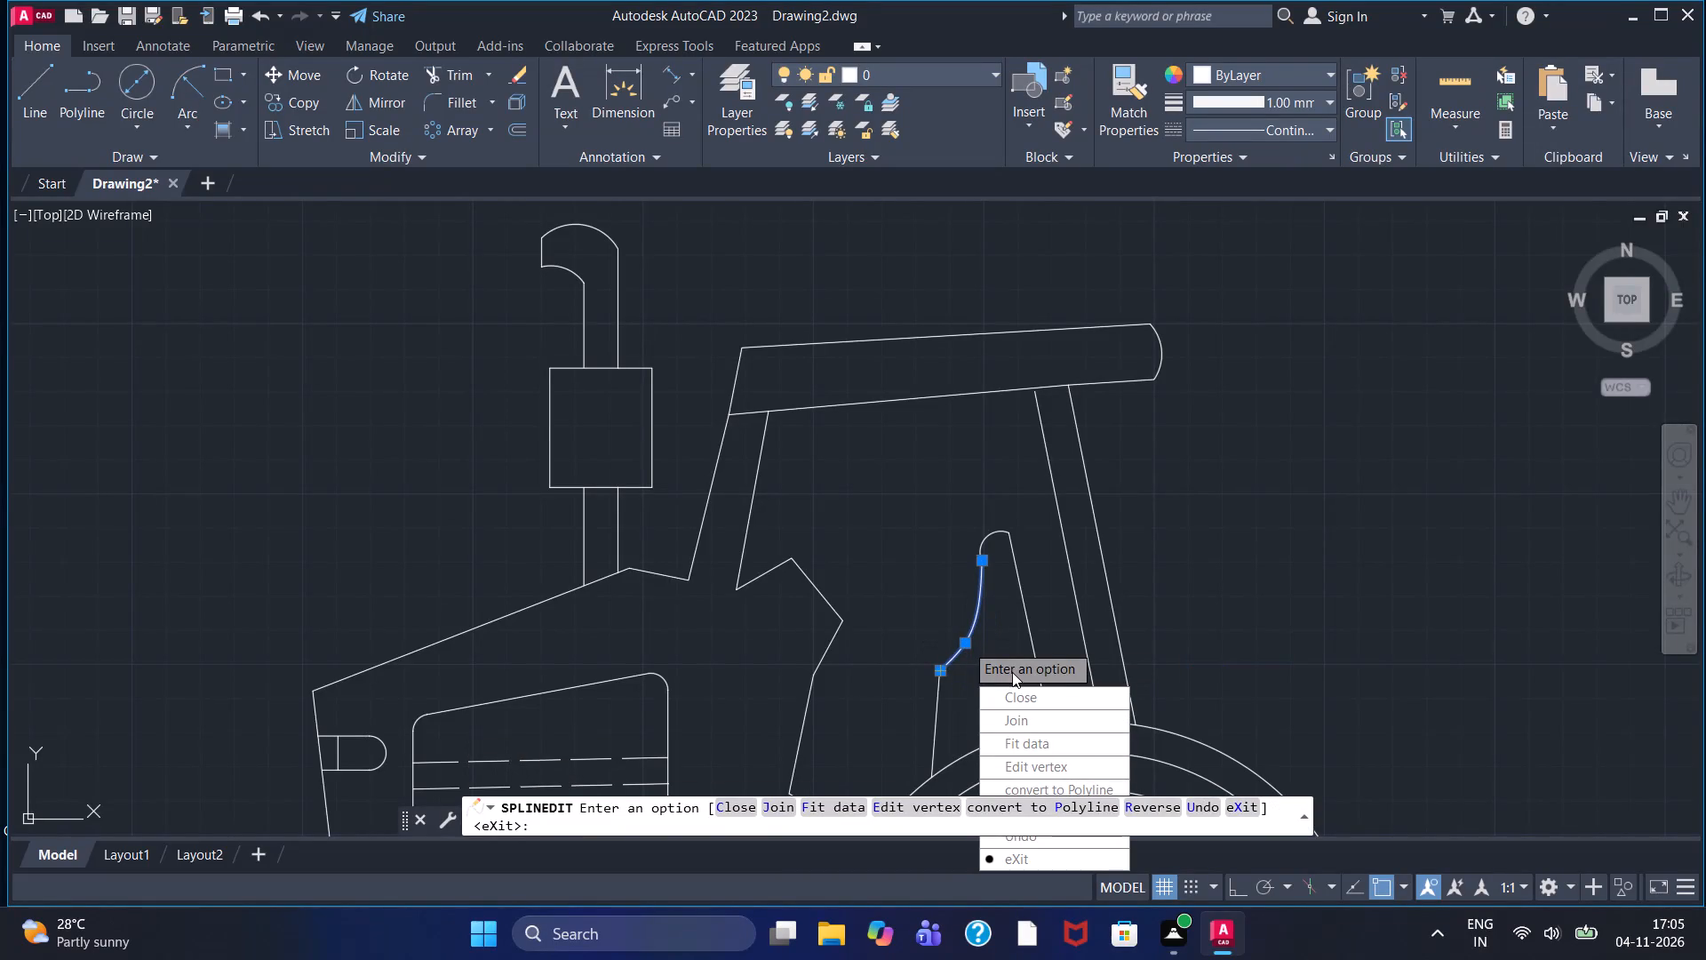
Examine the whole tractor drawing and the open area inside the cab around the seat.
key(Escape)
scroll(1070, 664, down, 1)
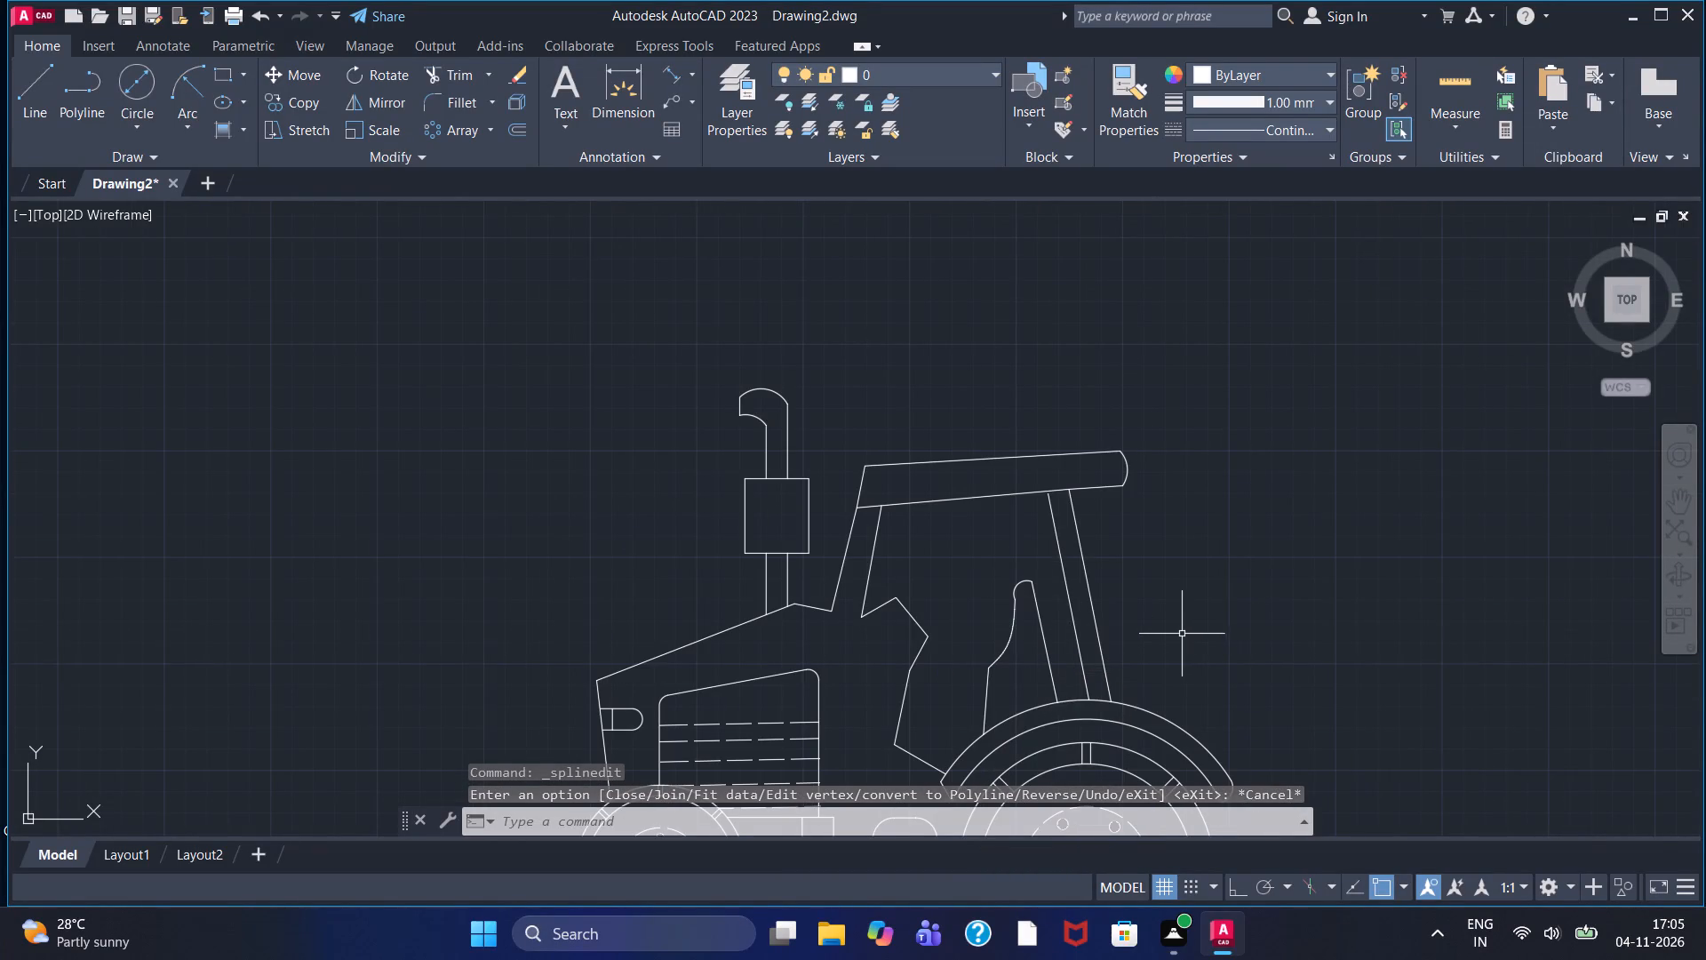
scroll(1152, 644, down, 1)
middle_drag(1152, 621, 1102, 507)
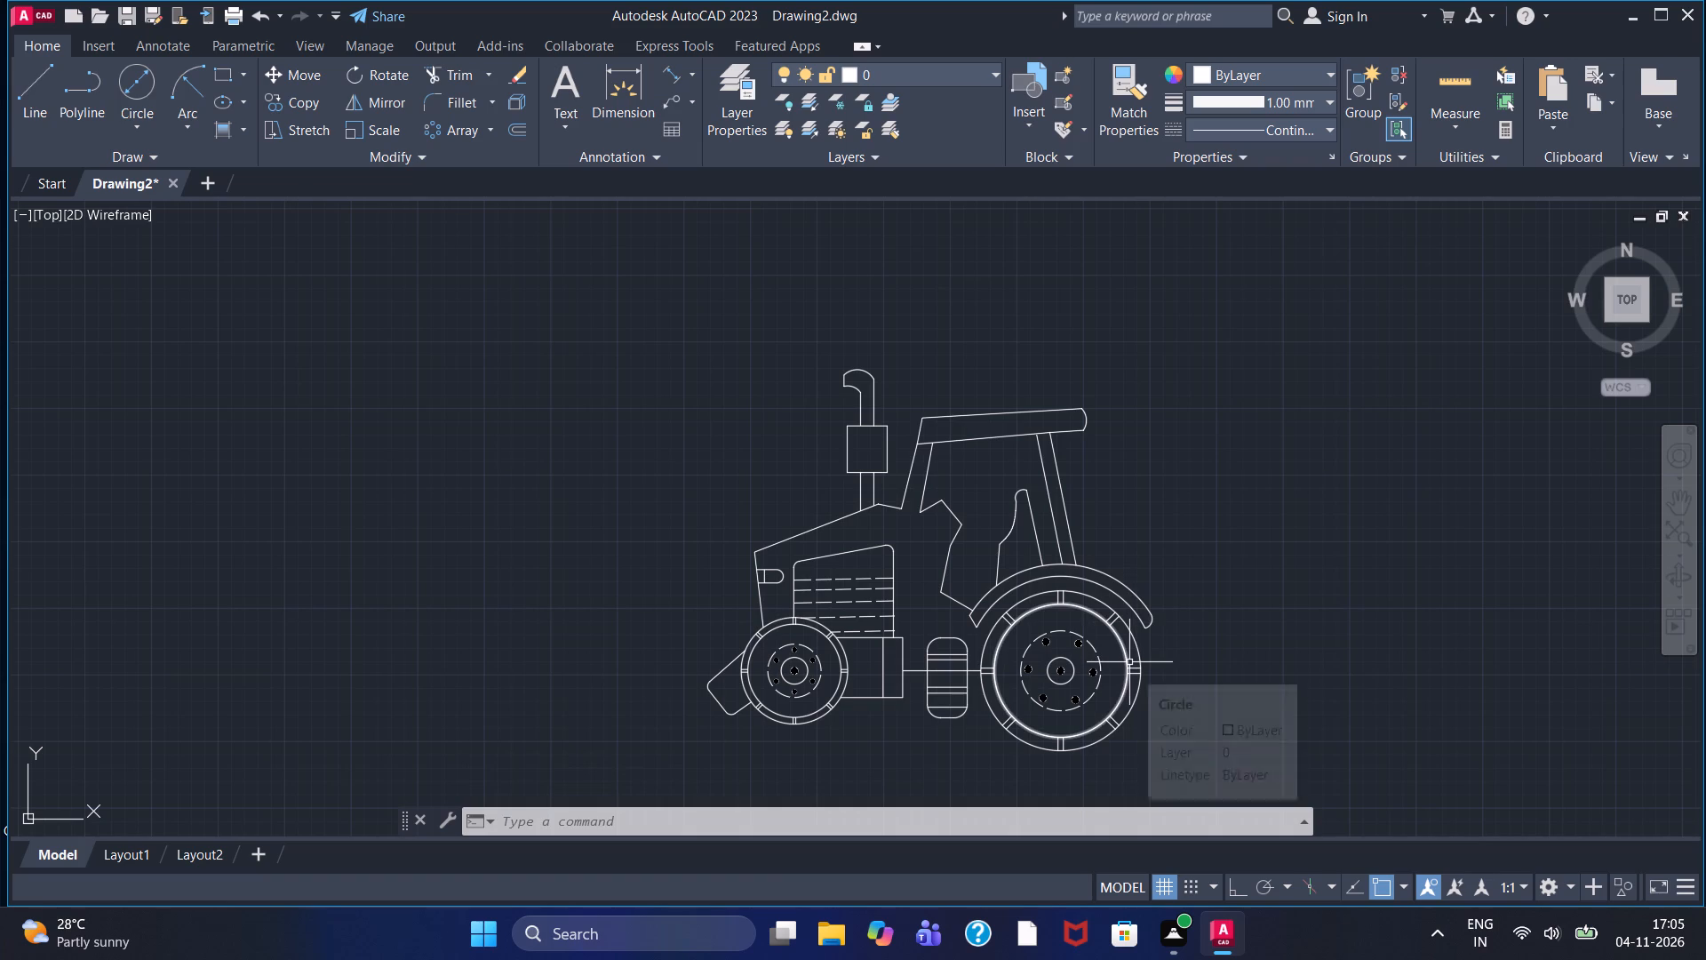
scroll(1129, 666, down, 1)
scroll(1129, 667, up, 1)
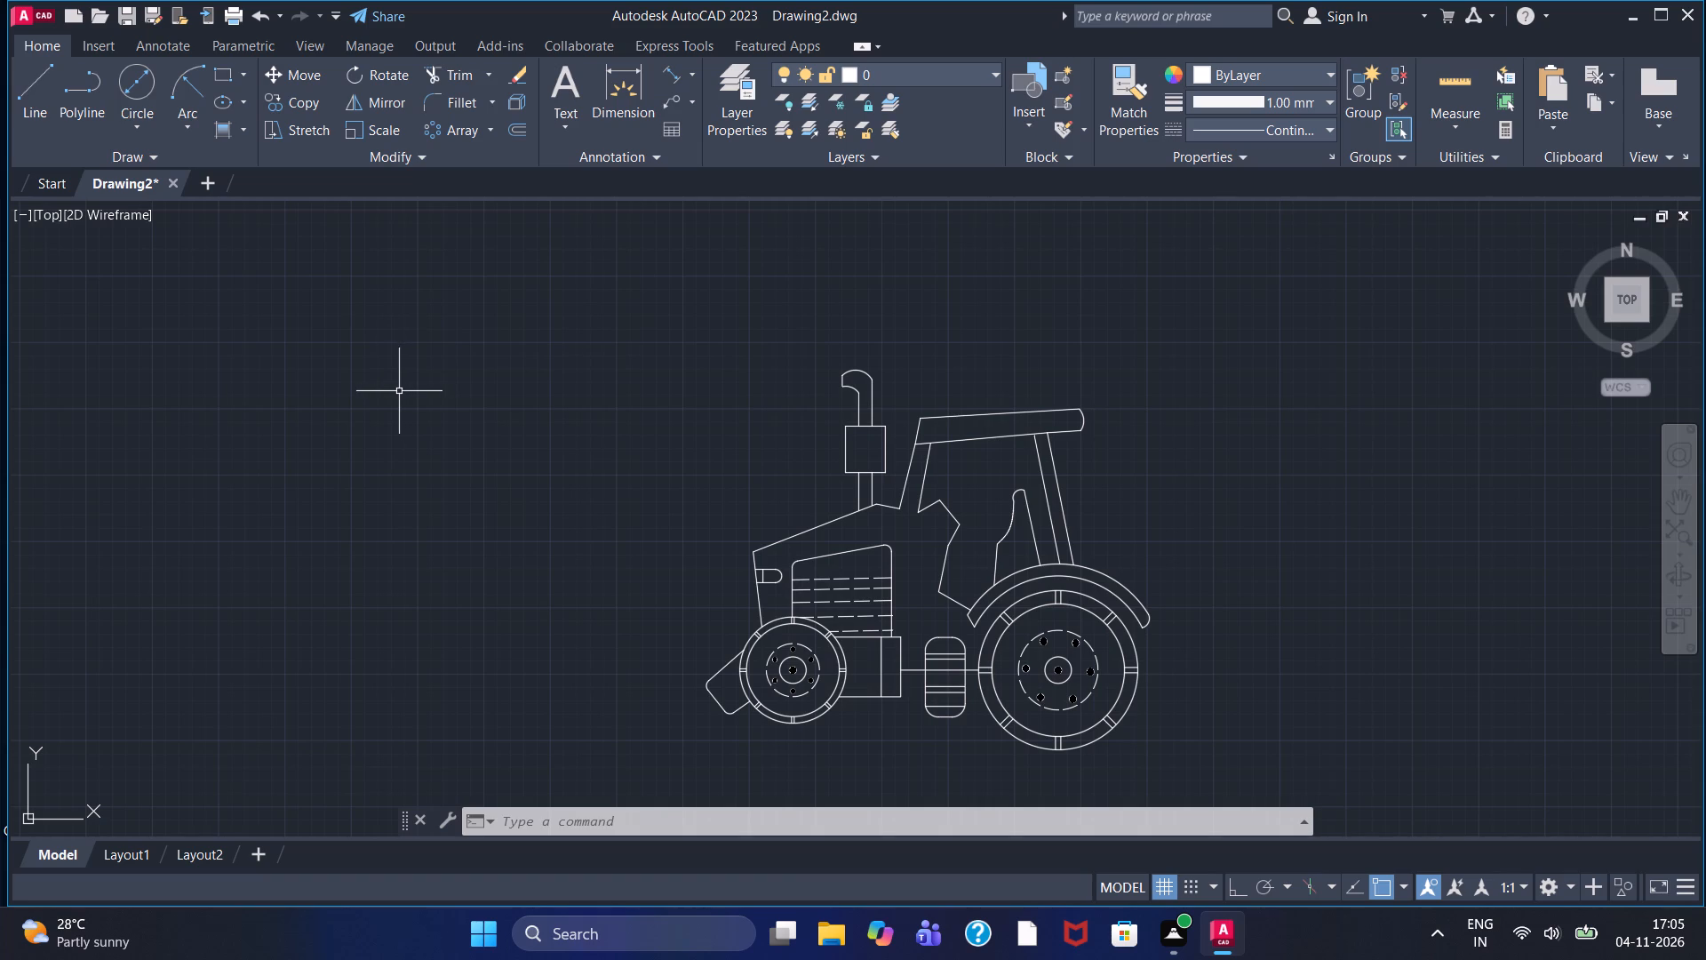
scroll(932, 372, up, 2)
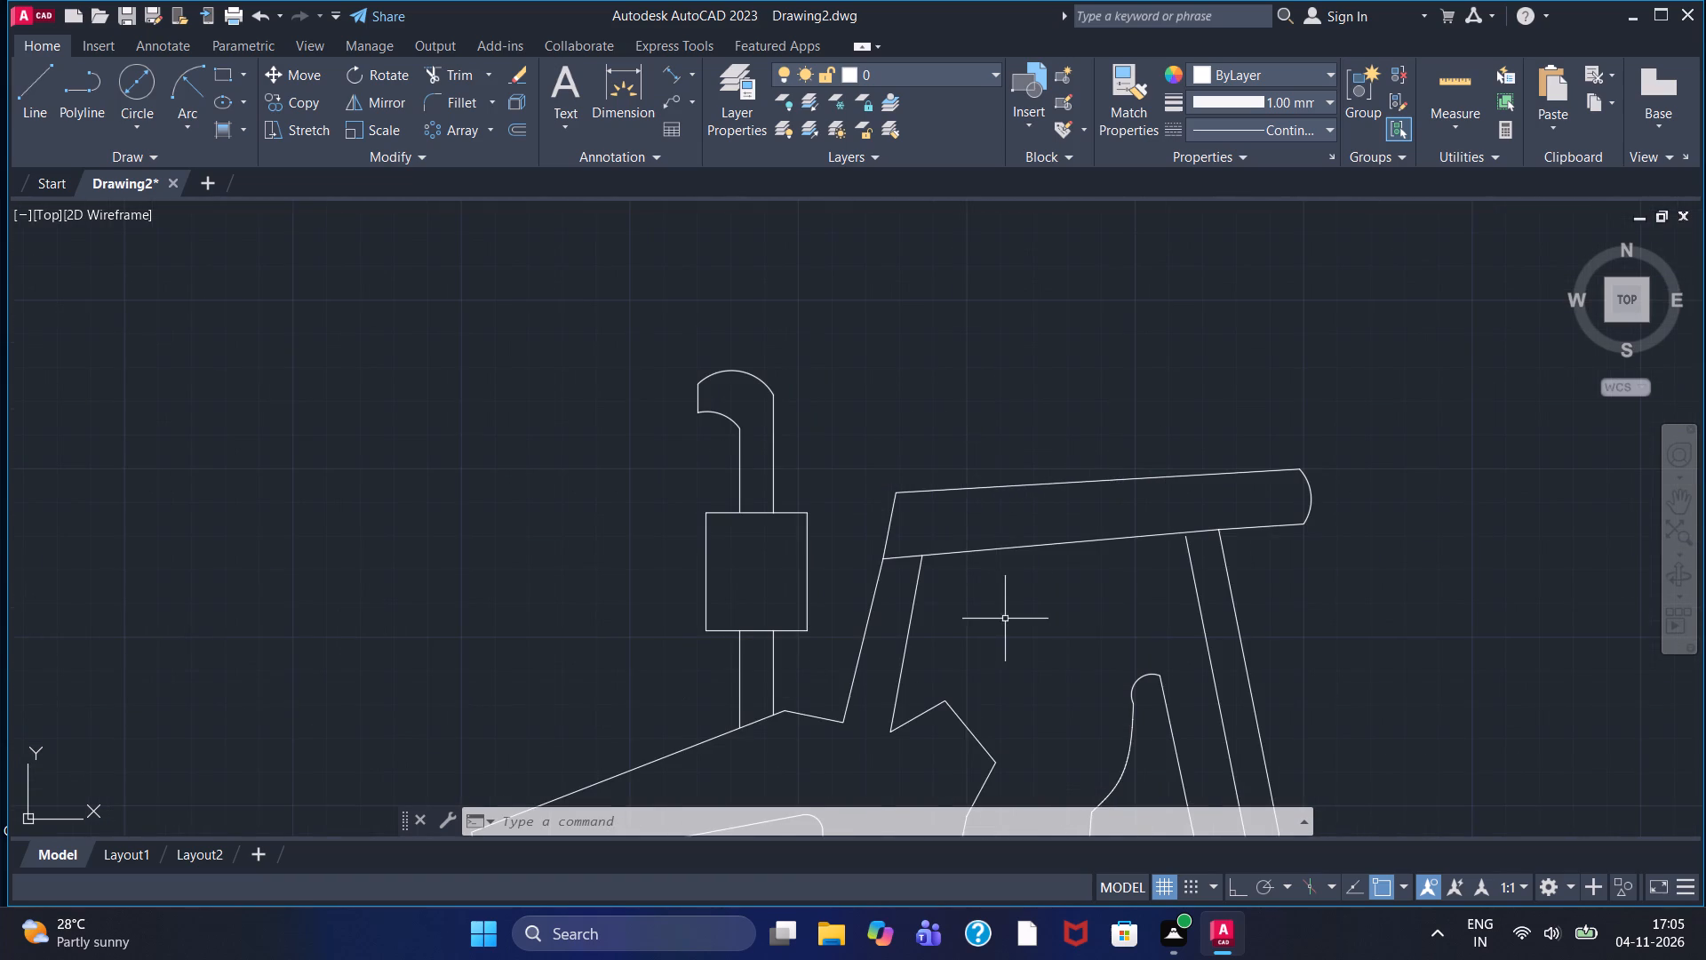
middle_drag(1006, 612, 1000, 307)
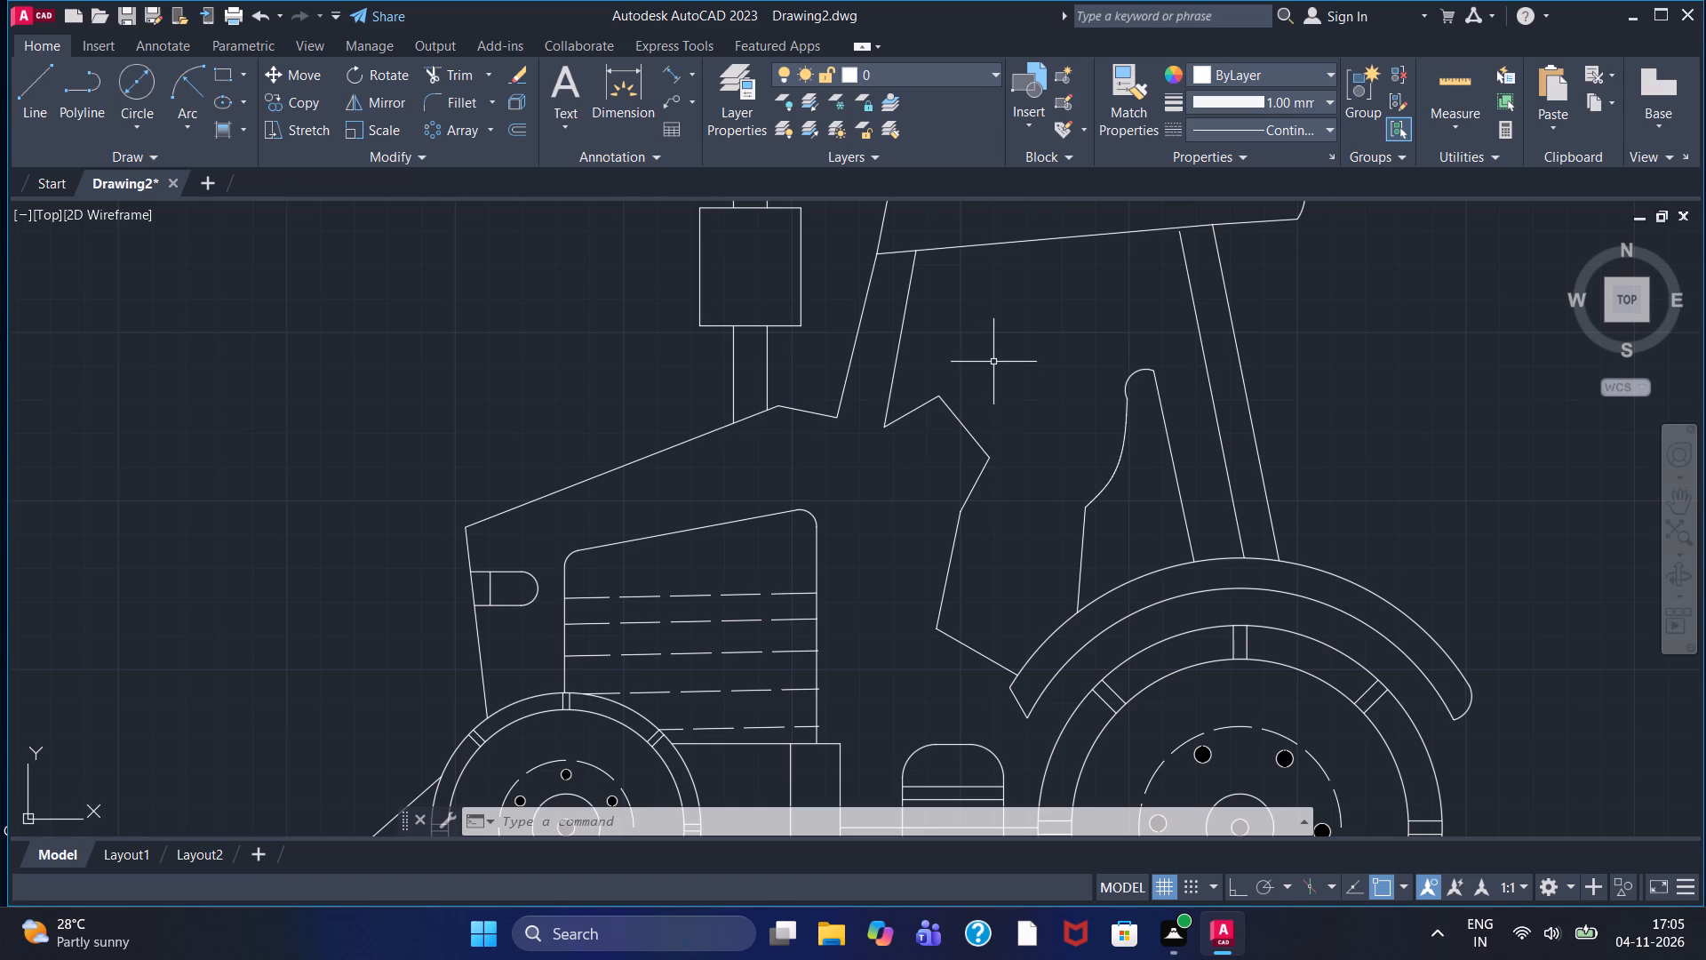
scroll(1073, 433, down, 1)
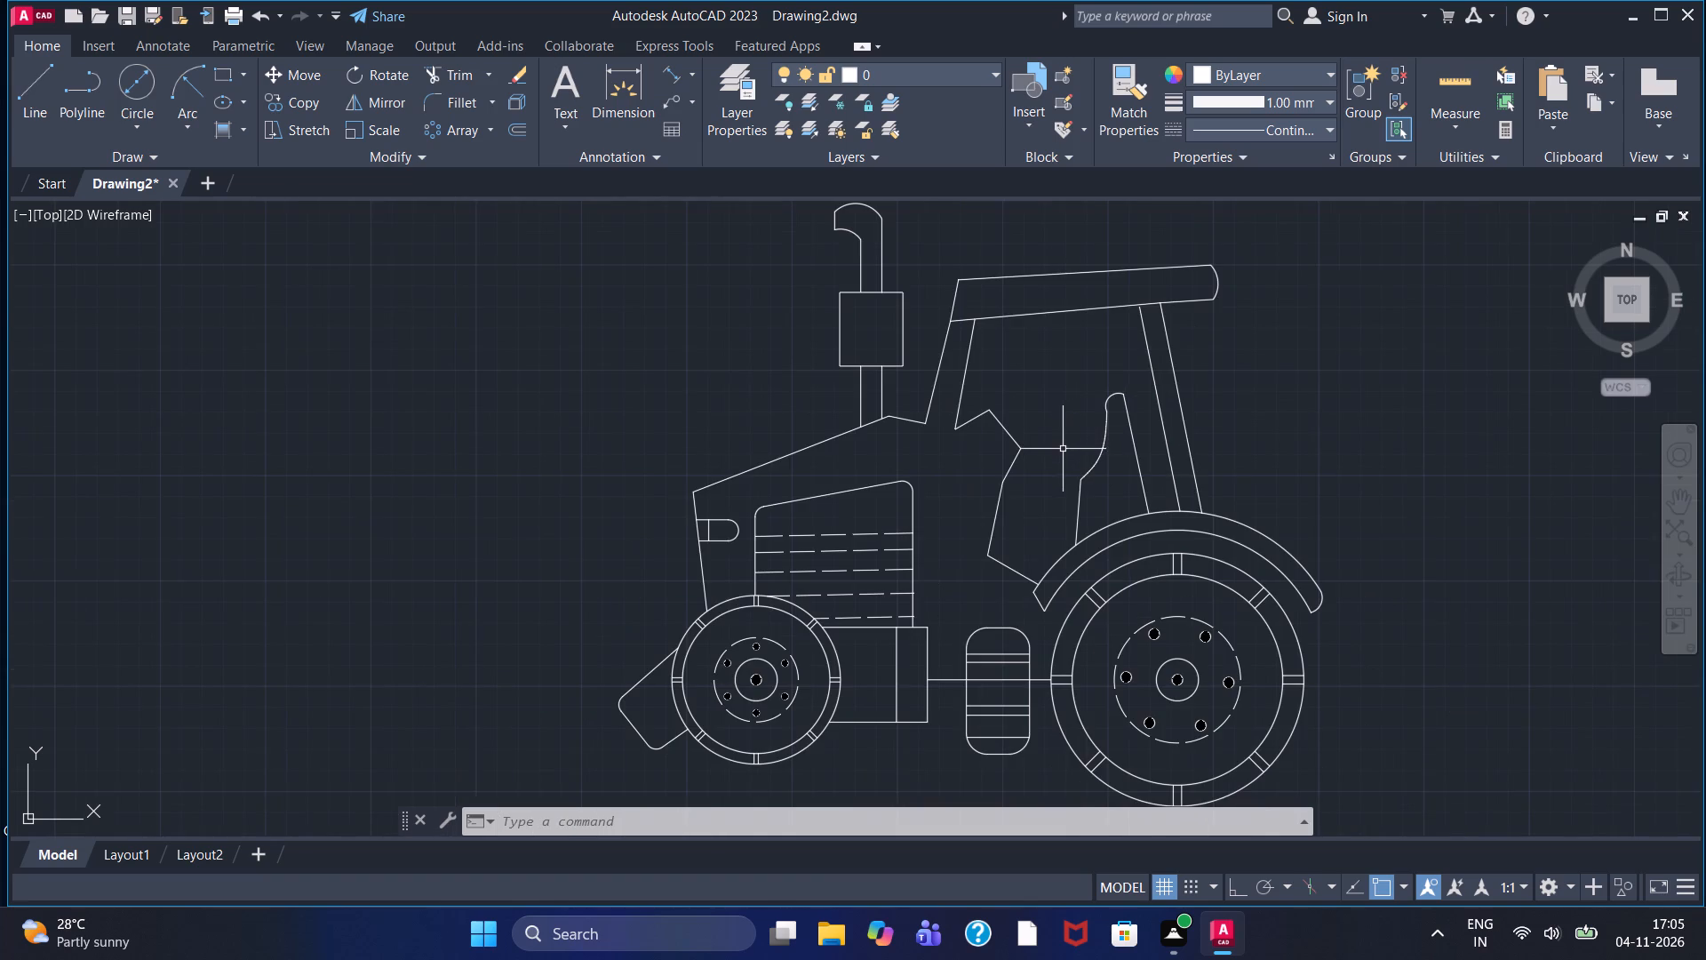
Draw a nearly vertical line at about 87° from the roof's underside down past the fender's outer arc, ahead of the seat.
click(40, 85)
drag(40, 85, 79, 106)
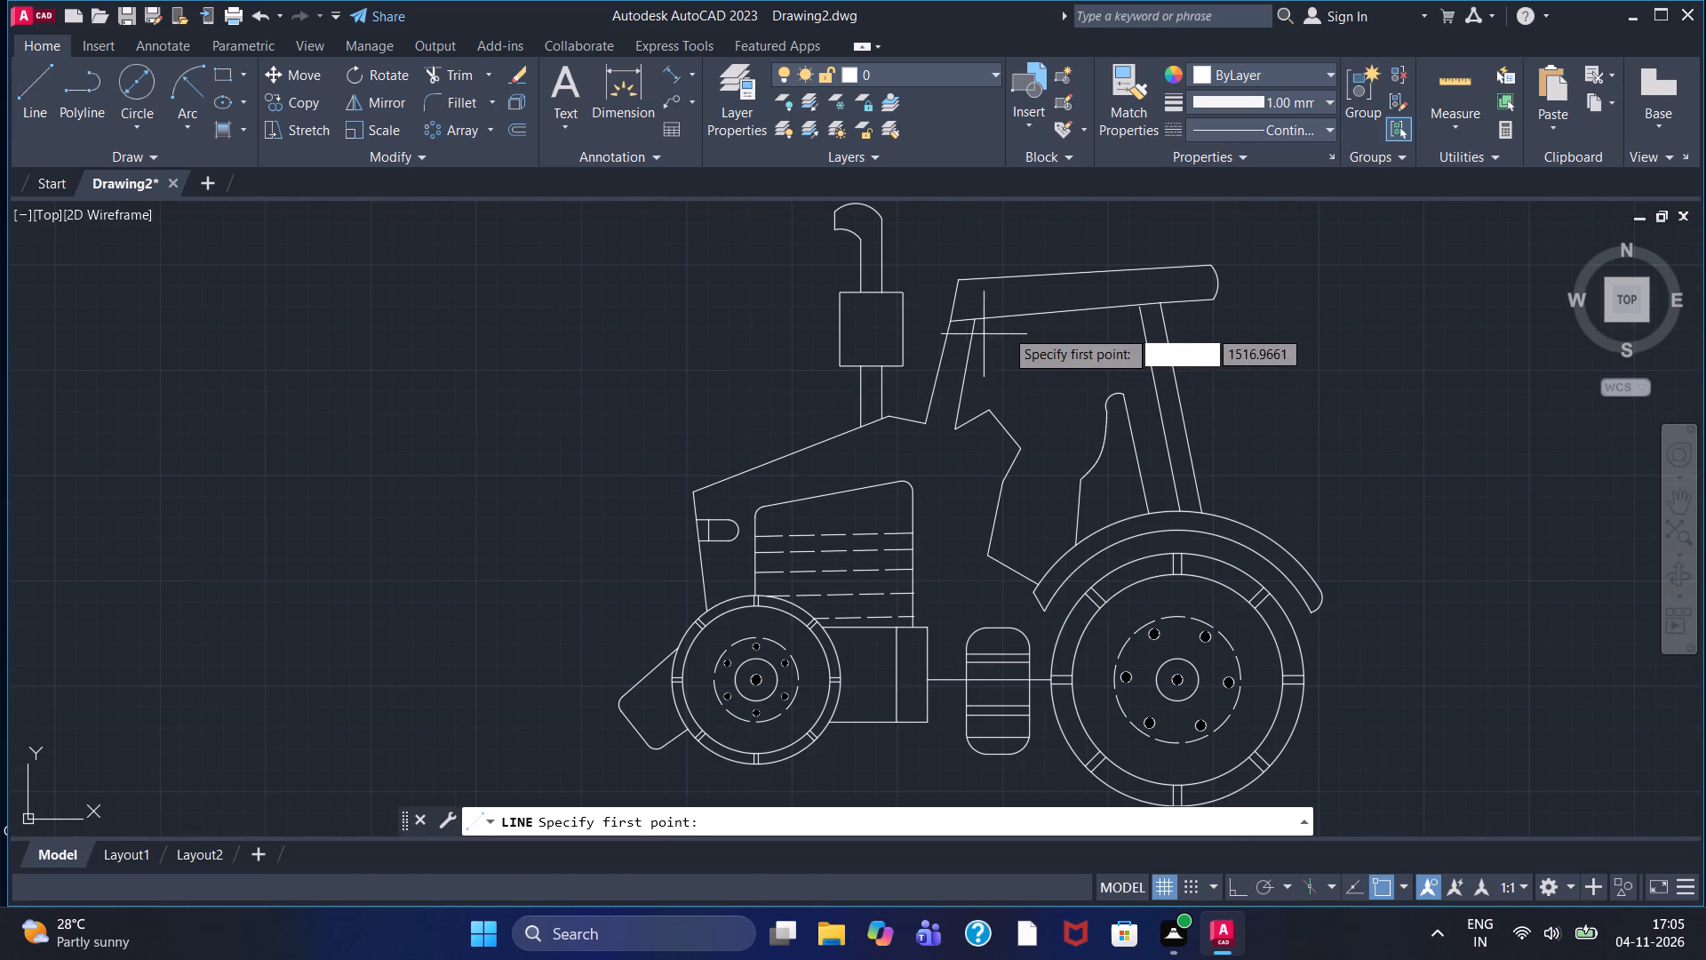
click(1041, 315)
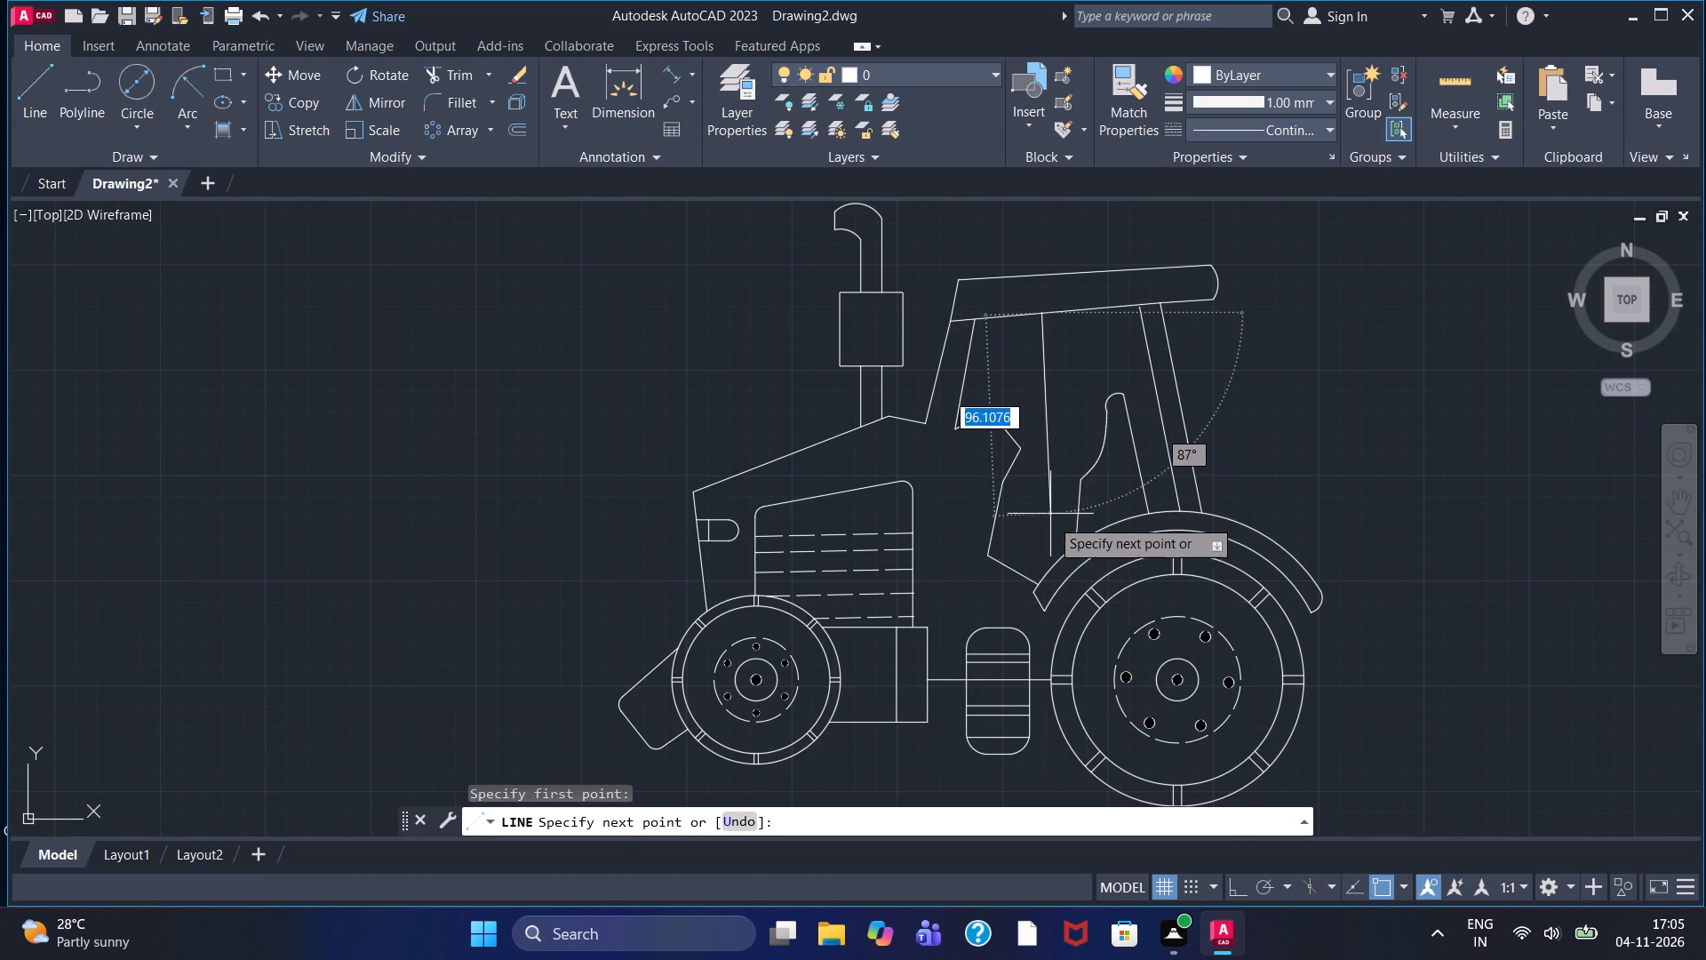
scroll(1051, 567, up, 2)
double_click(1049, 593)
right_click(1049, 593)
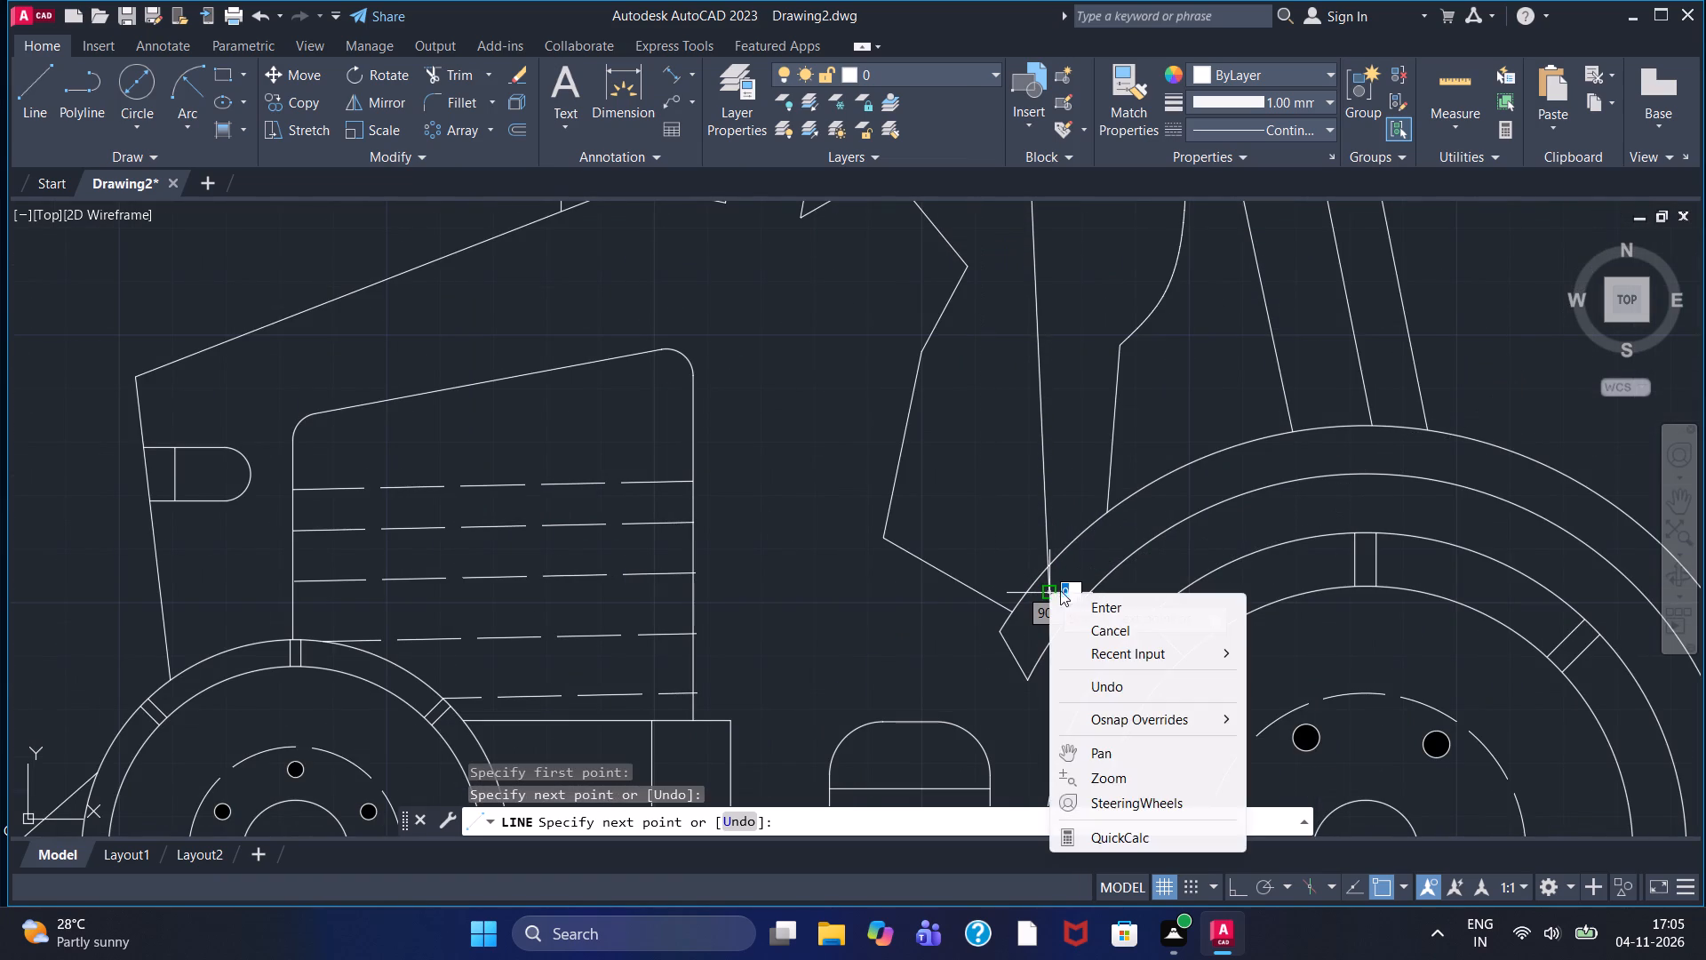
click(1073, 601)
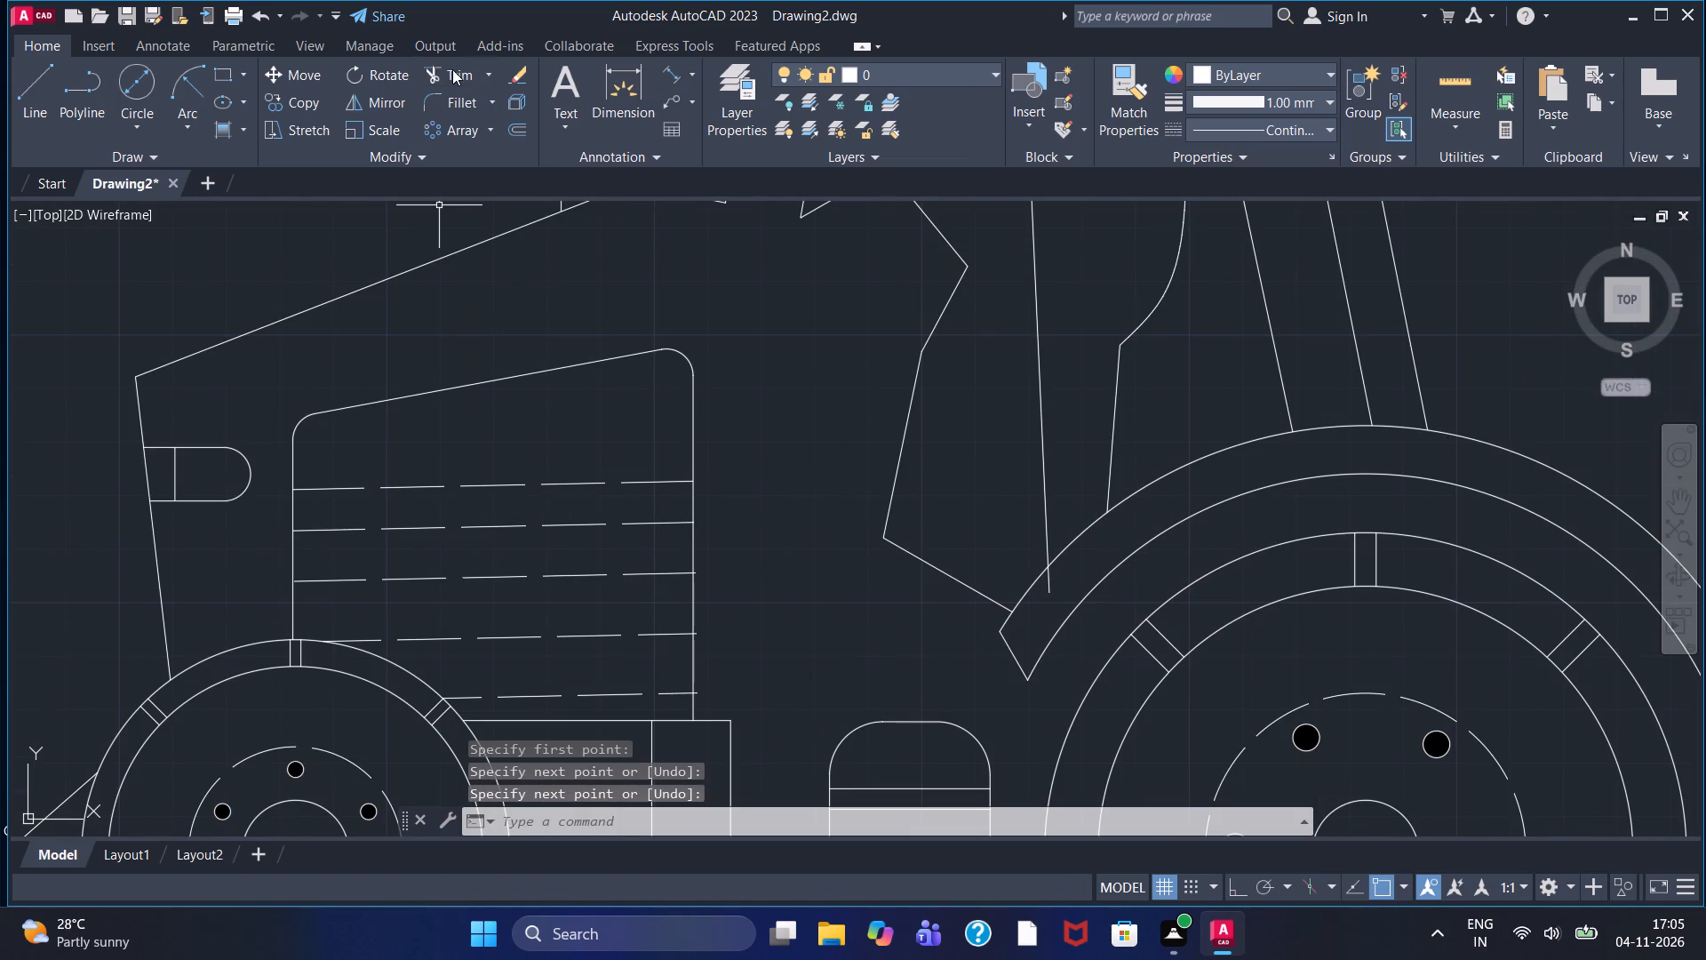
Trim the end of the nearly vertical cab line that extends below the fender's outer arc.
click(452, 69)
click(1050, 589)
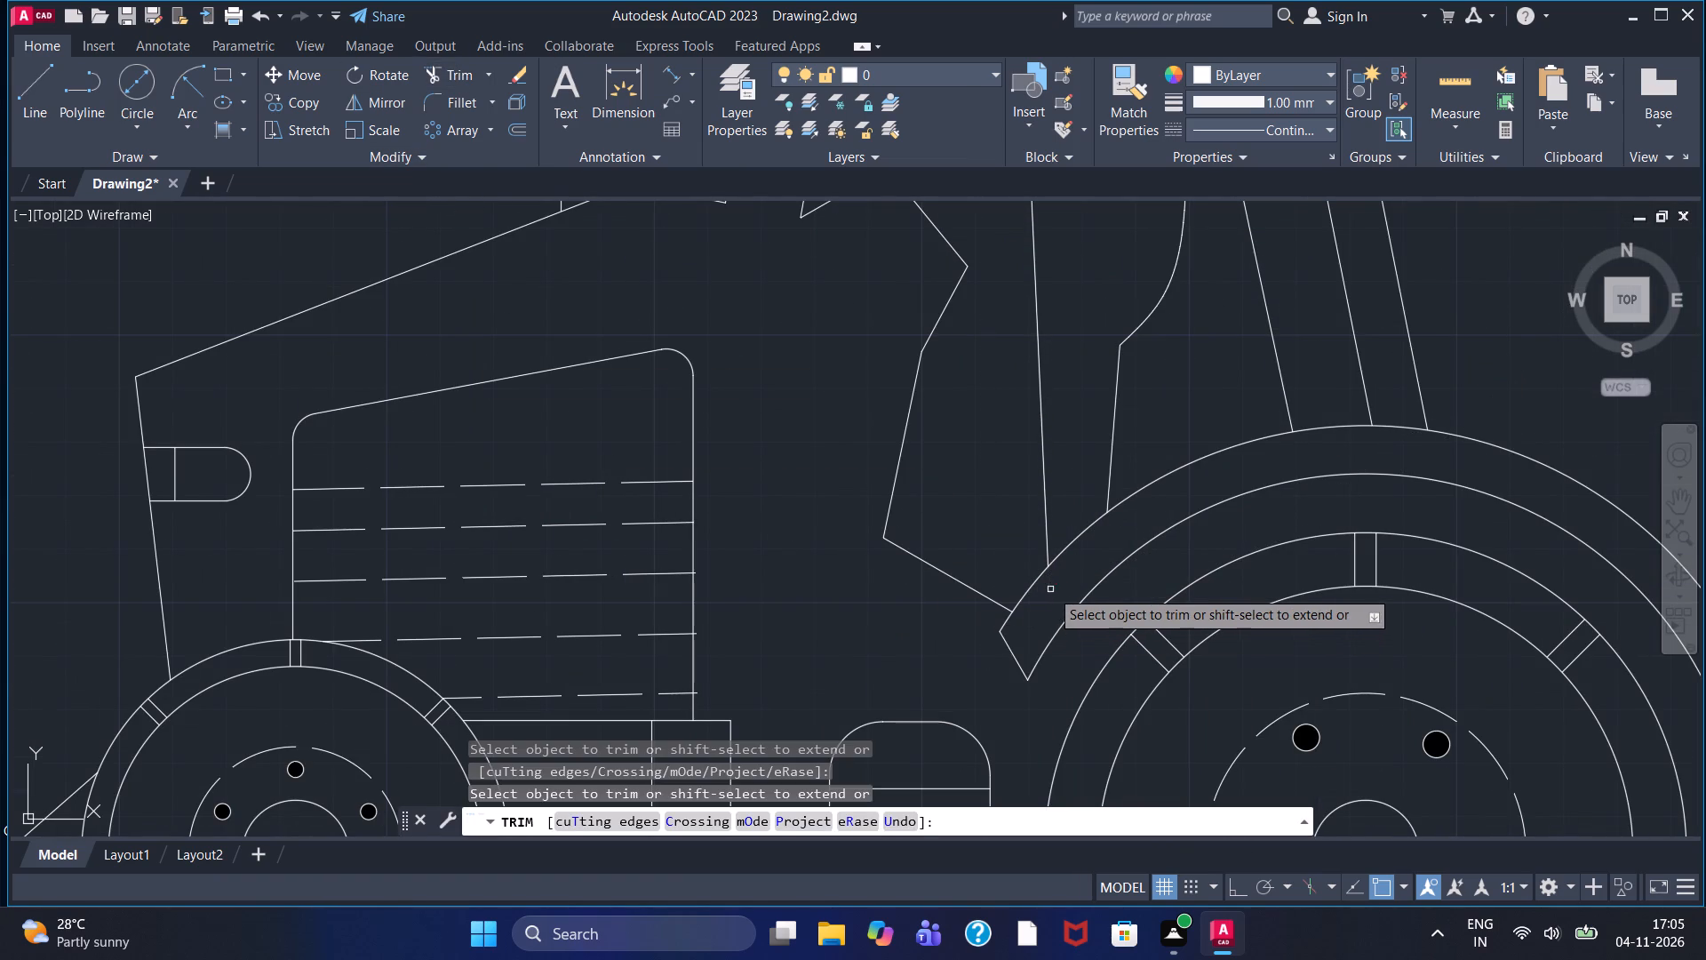
Offset the nearly vertical cab line about 7 toward the seat using the Through option.
click(513, 120)
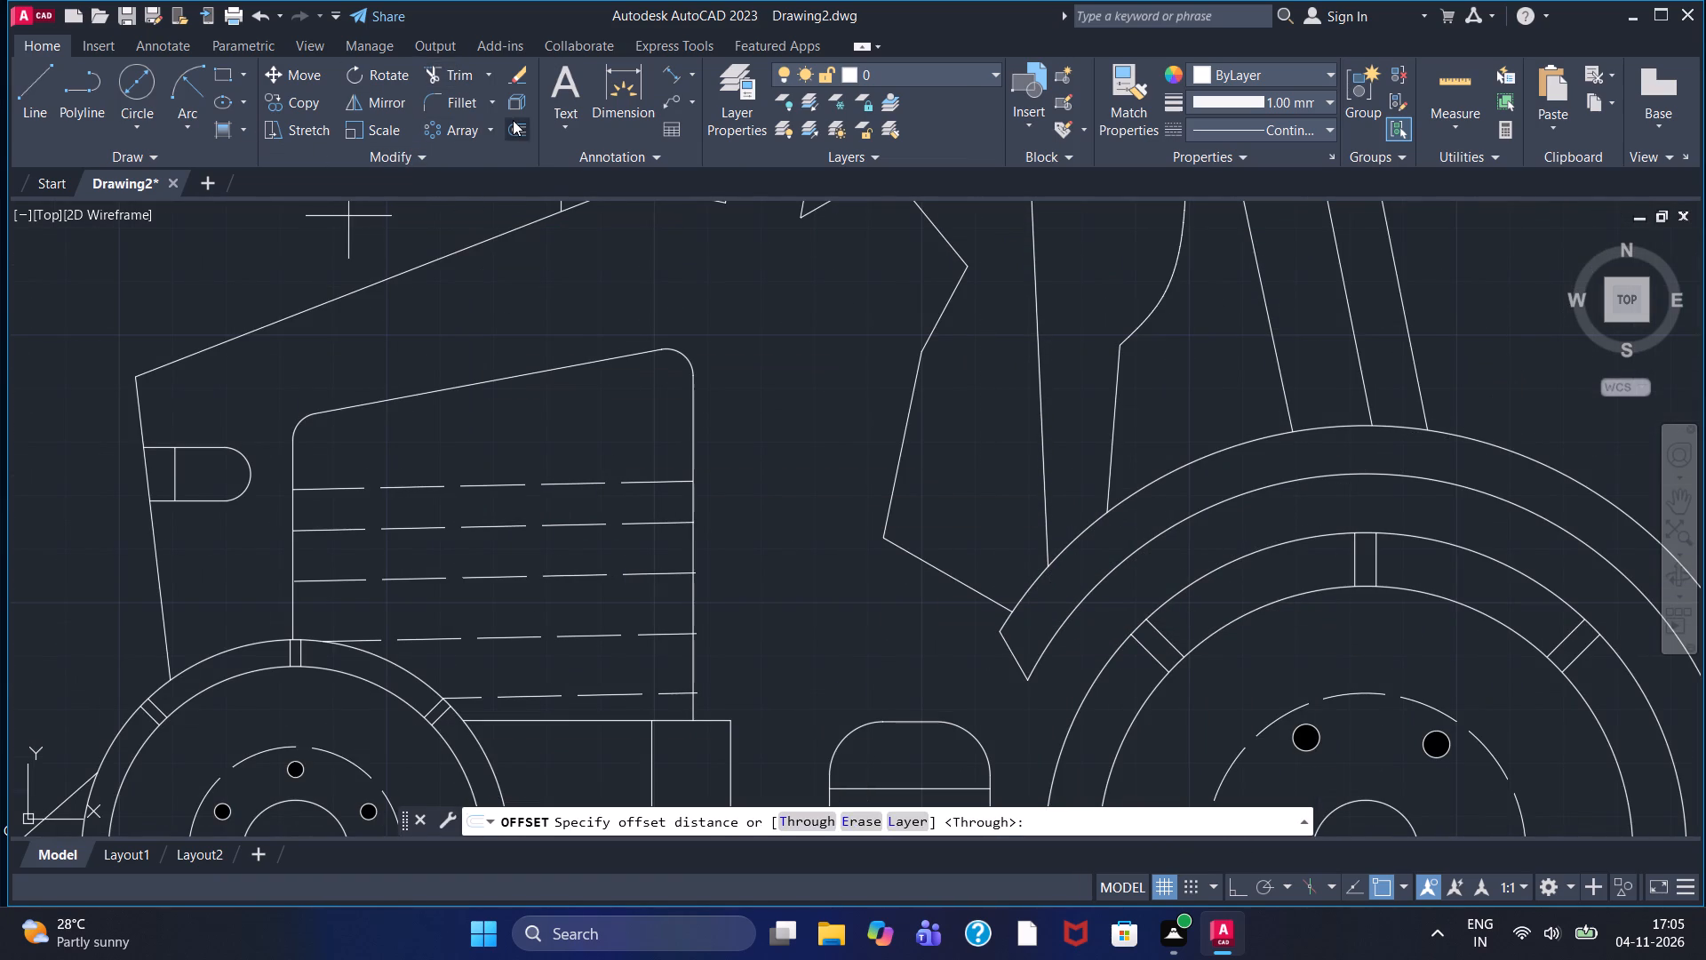
double_click(816, 826)
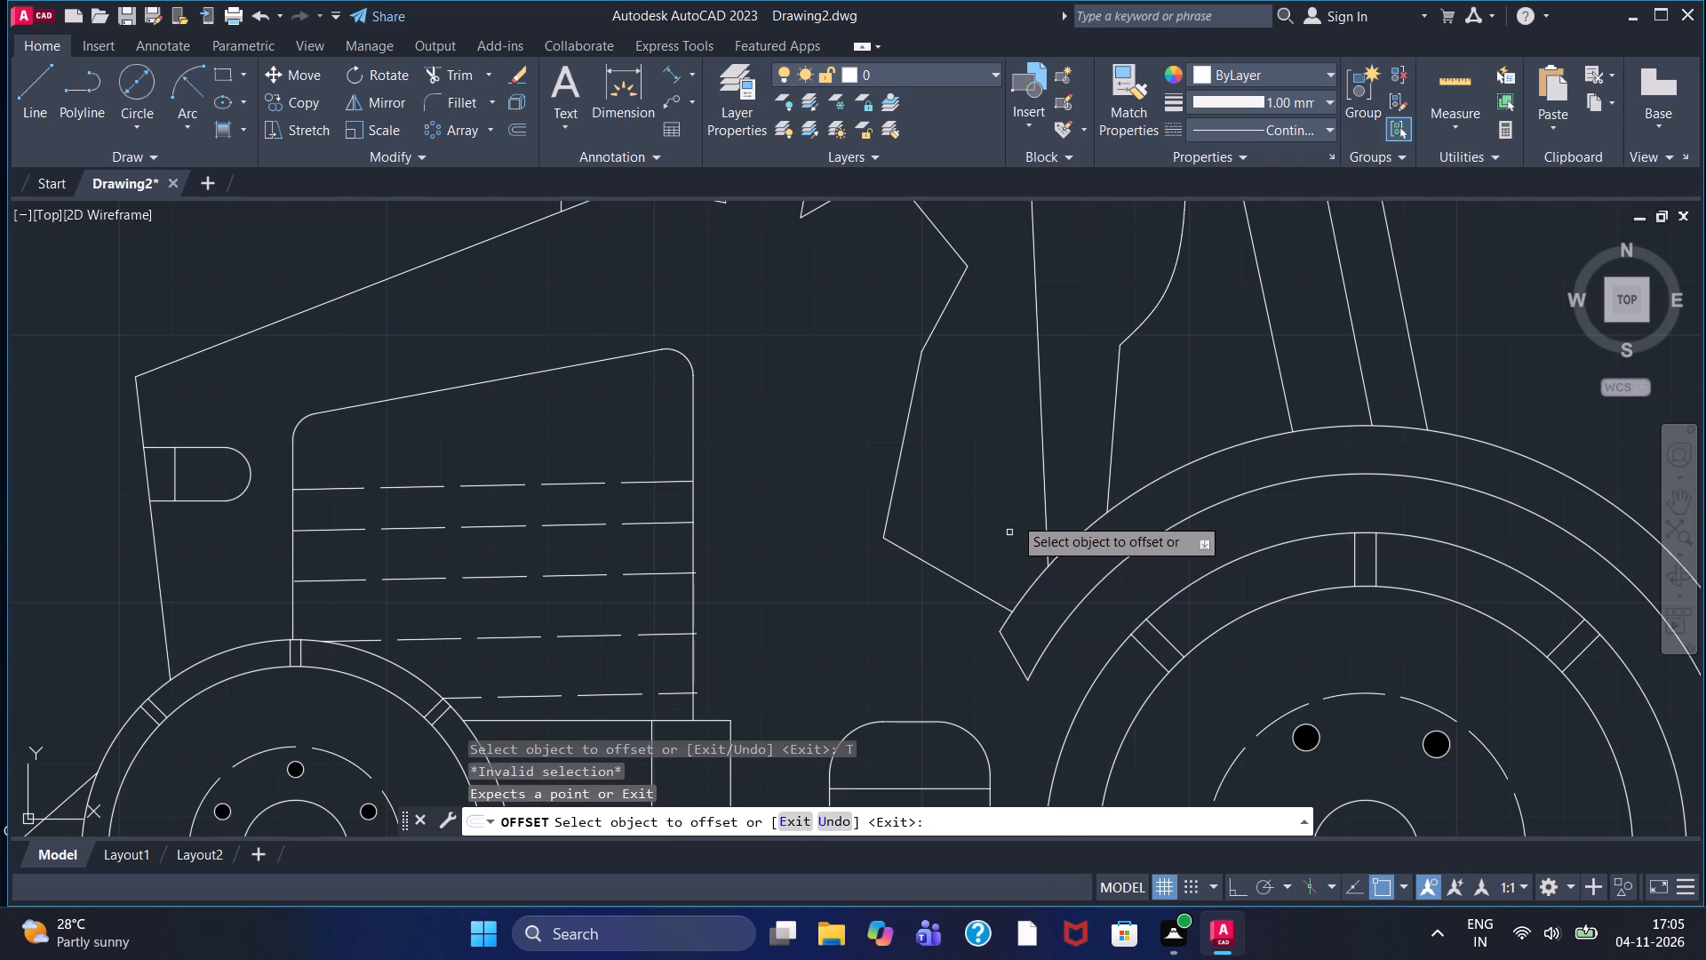
double_click(1043, 474)
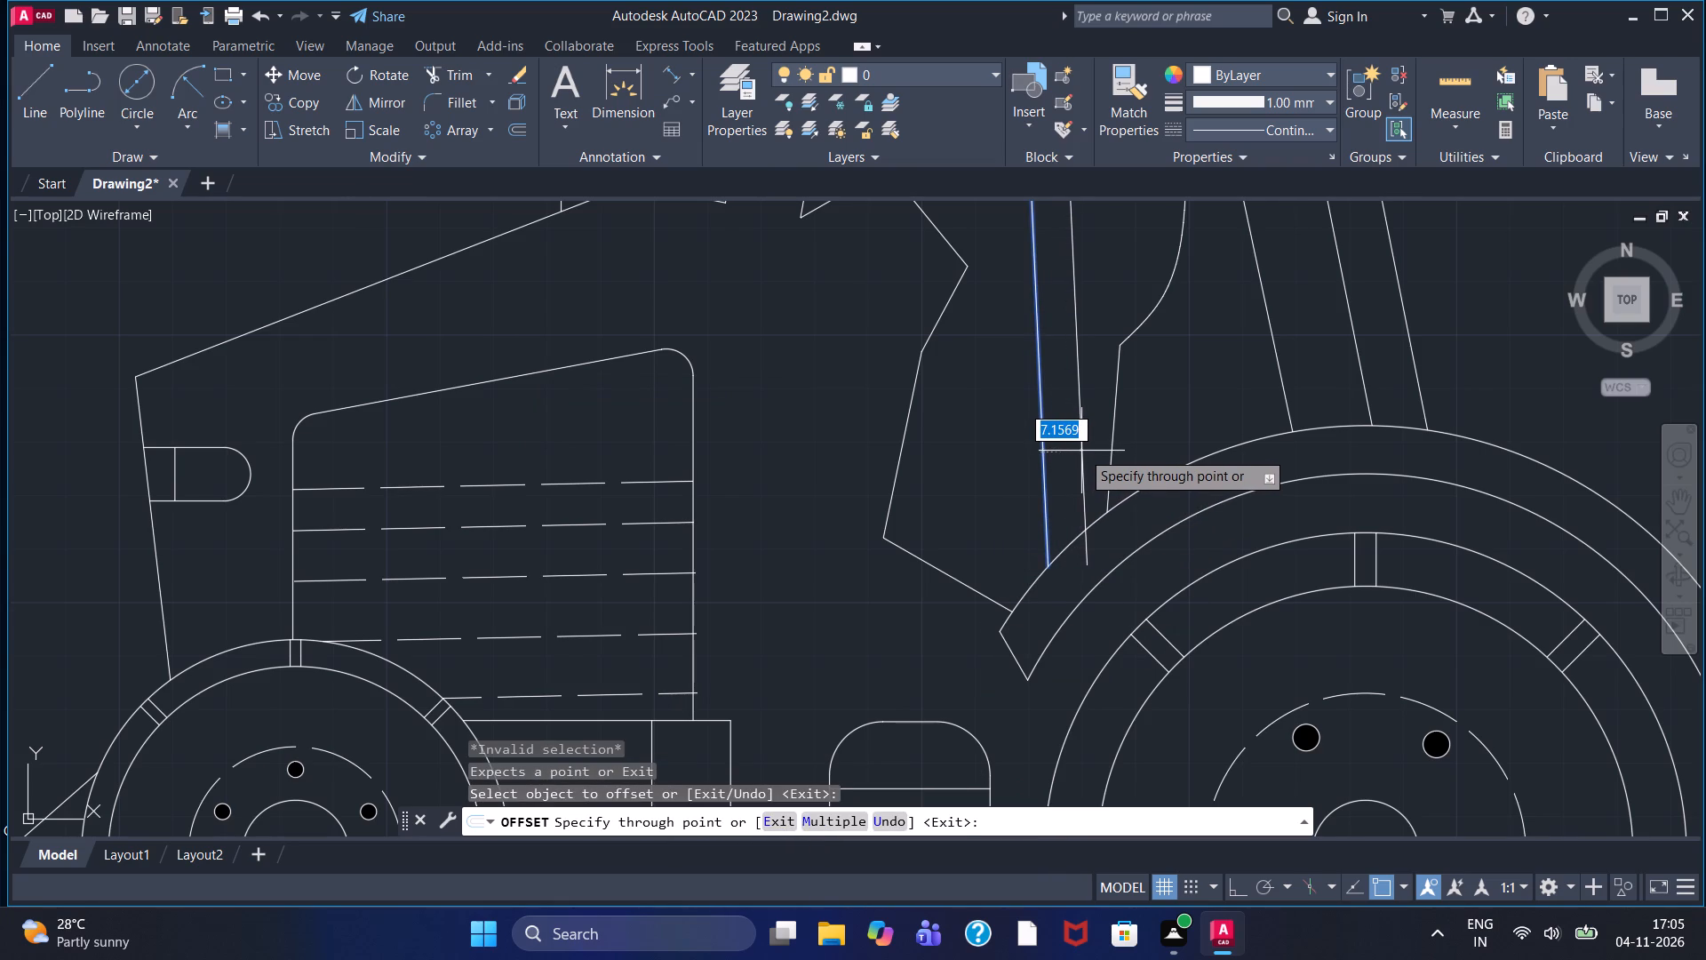
double_click(1079, 451)
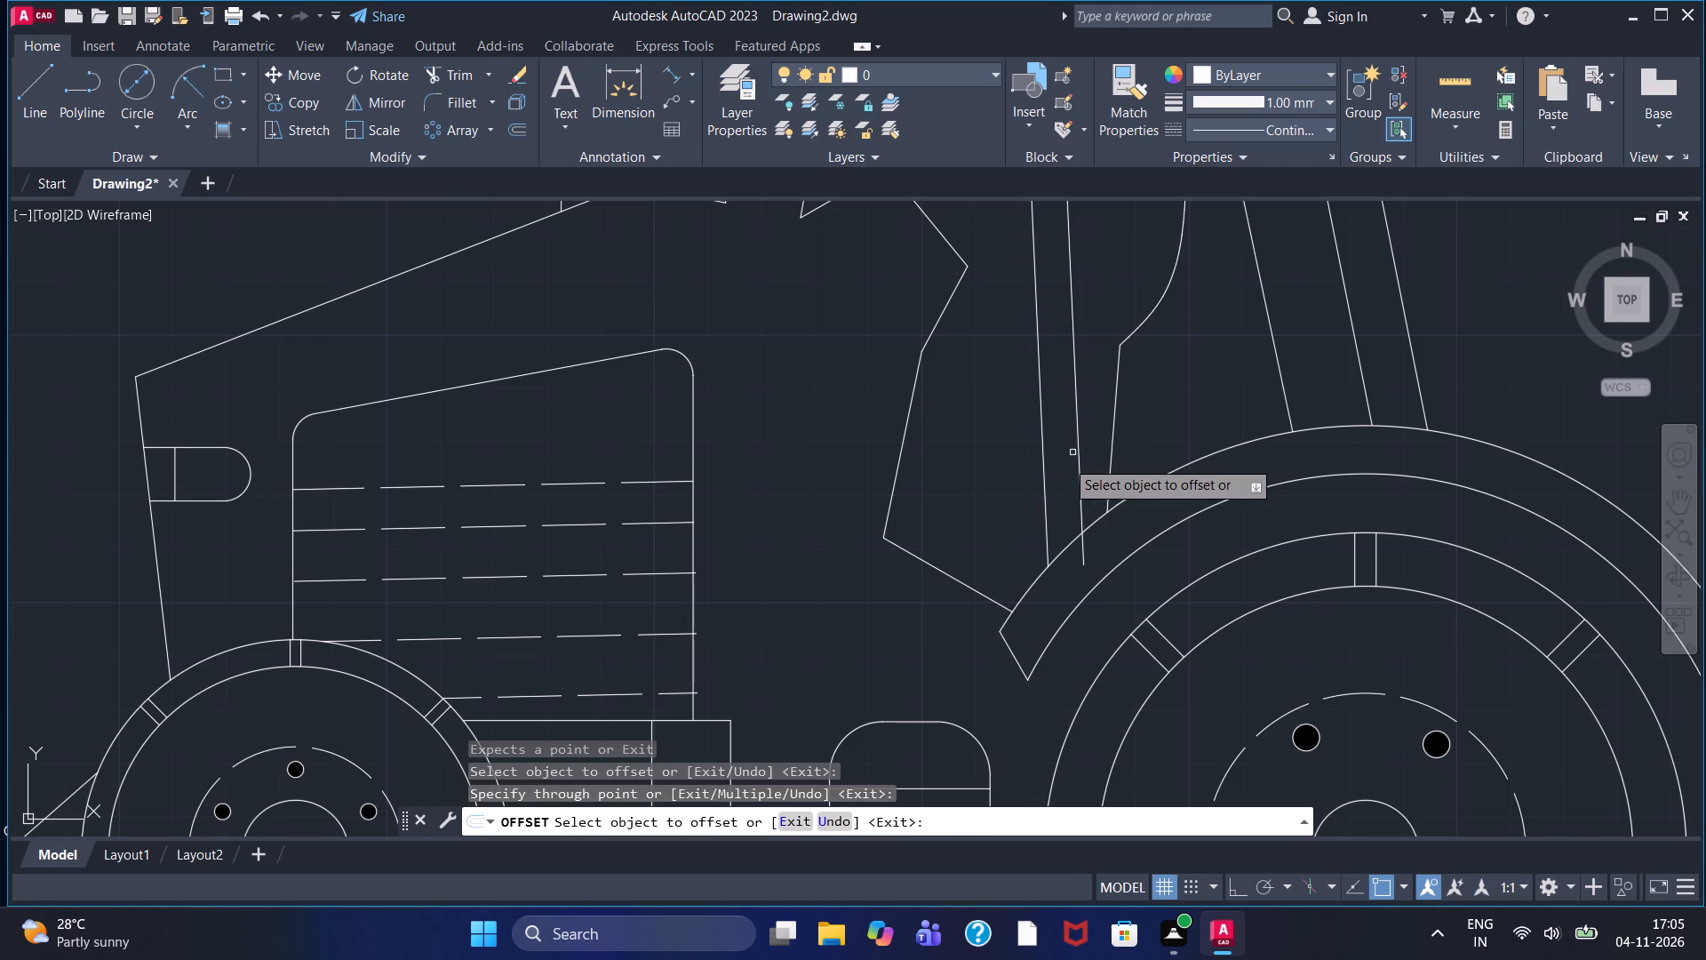
Trim the lower end of the offset cab line at the fender's outer arc.
click(458, 76)
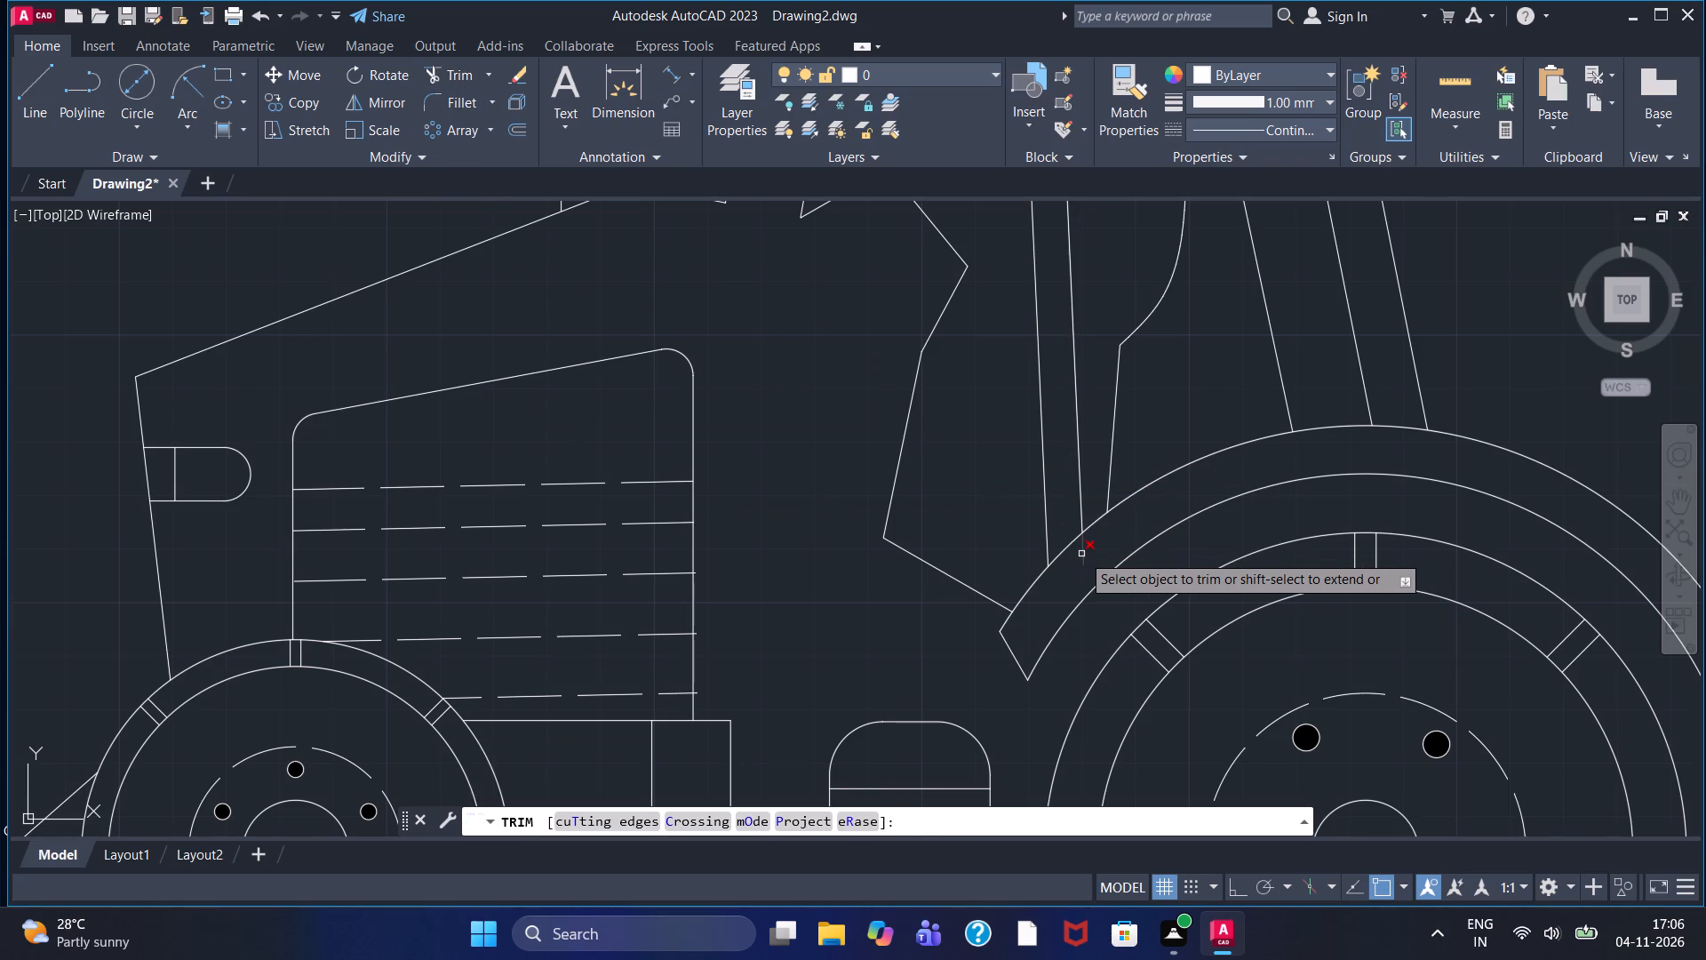
click(1082, 554)
scroll(1080, 554, down, 3)
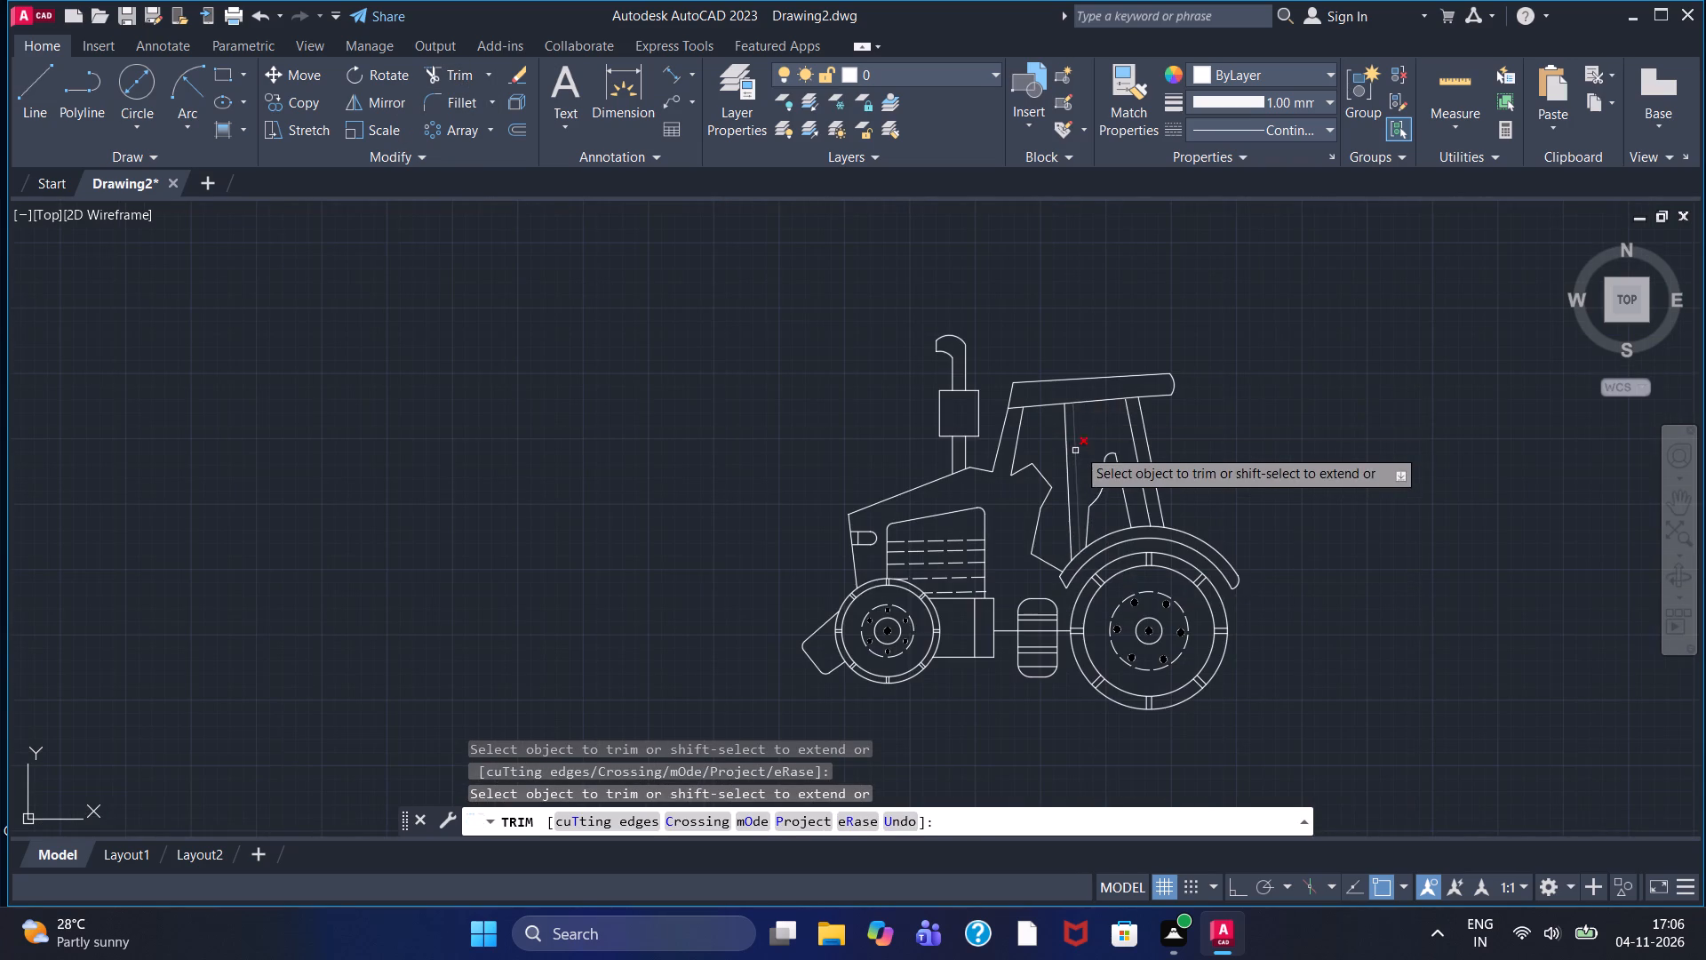
scroll(1085, 436, up, 1)
click(1402, 374)
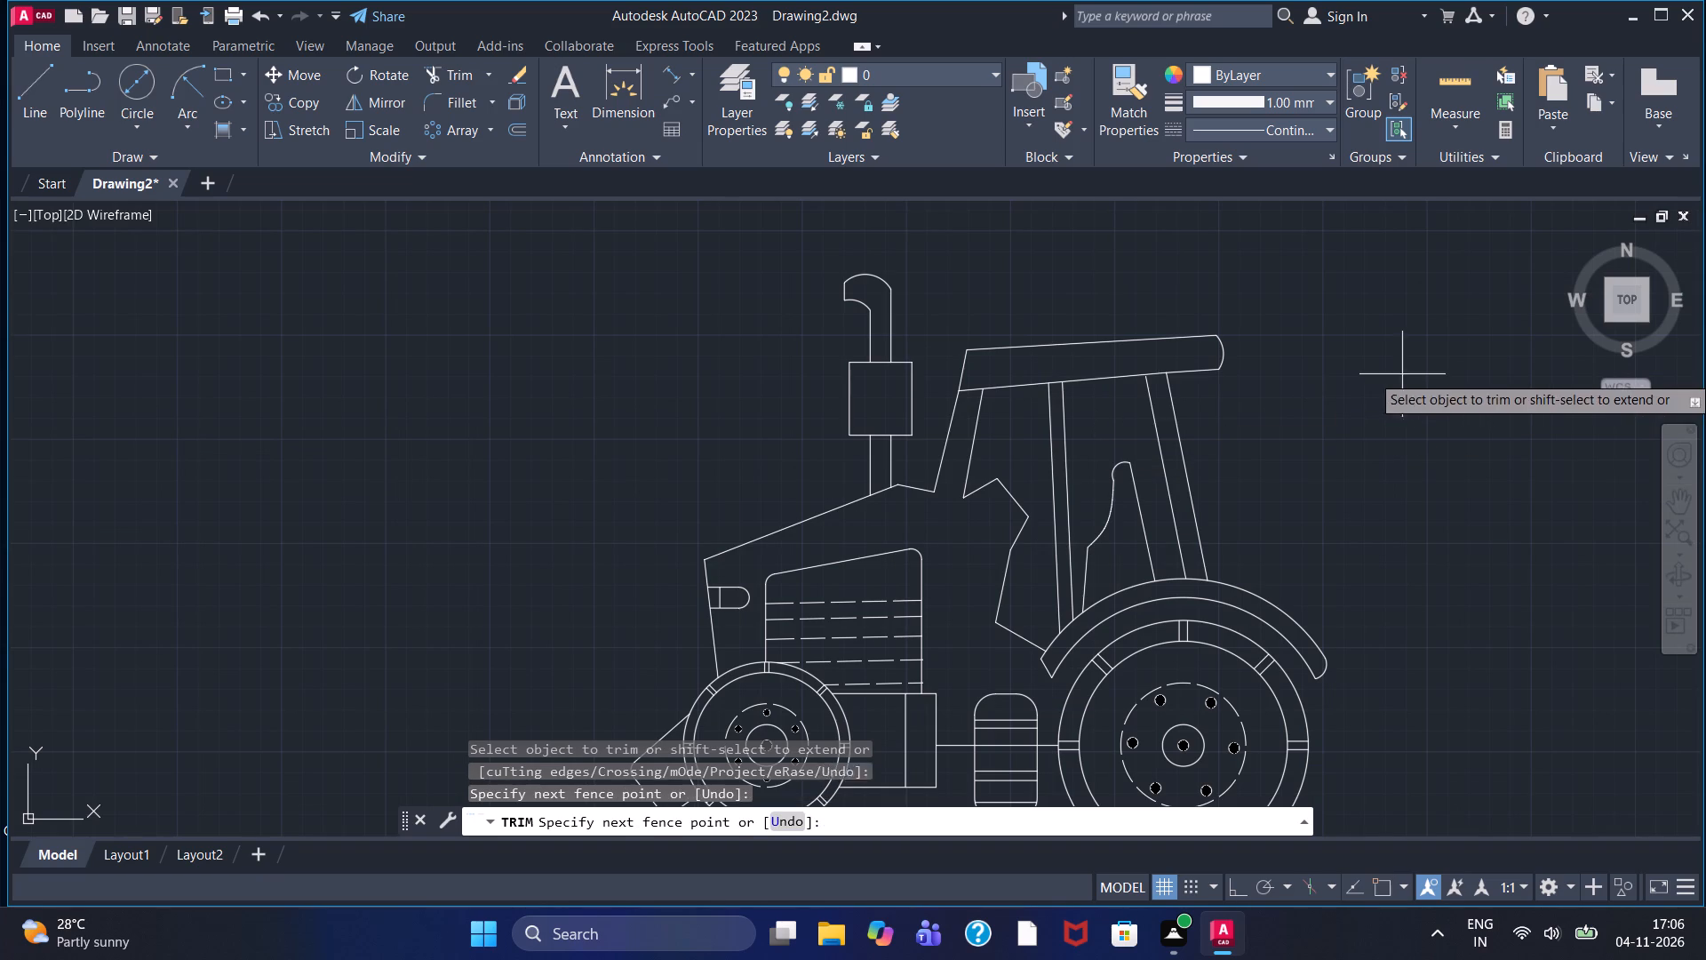
right_click(1398, 375)
click(1423, 389)
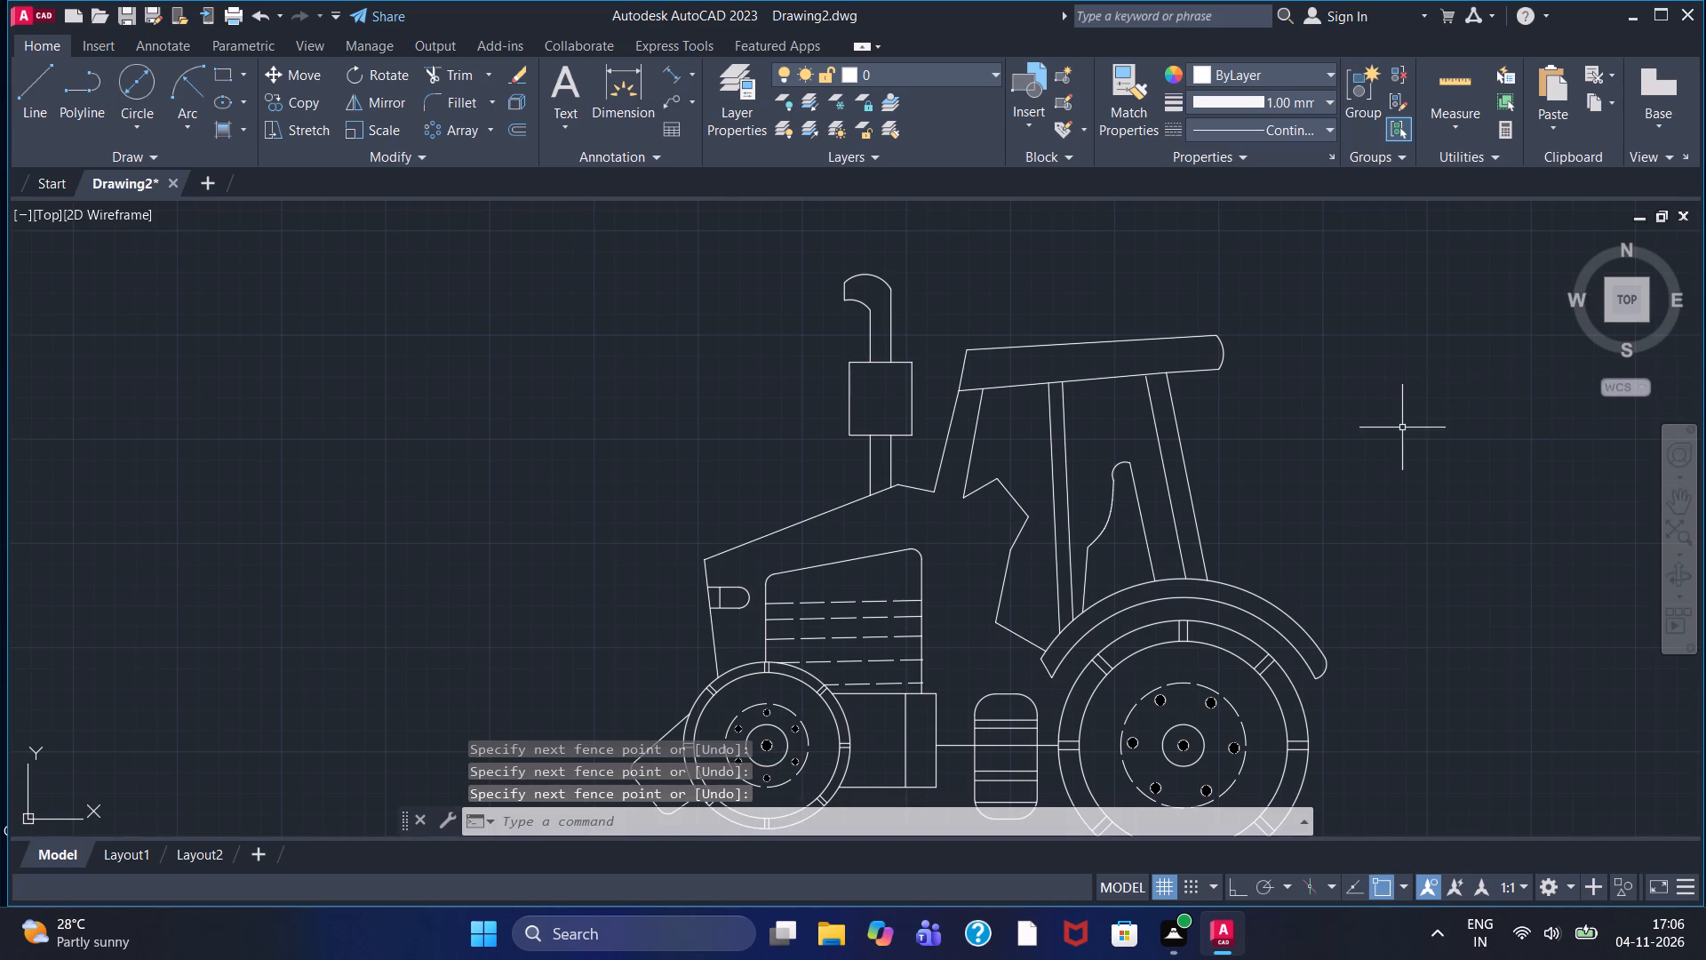
Examine the whole tractor, including the cab pillars, wheels and the area between the wheels.
middle_drag(1401, 430, 1295, 394)
scroll(1311, 436, down, 1)
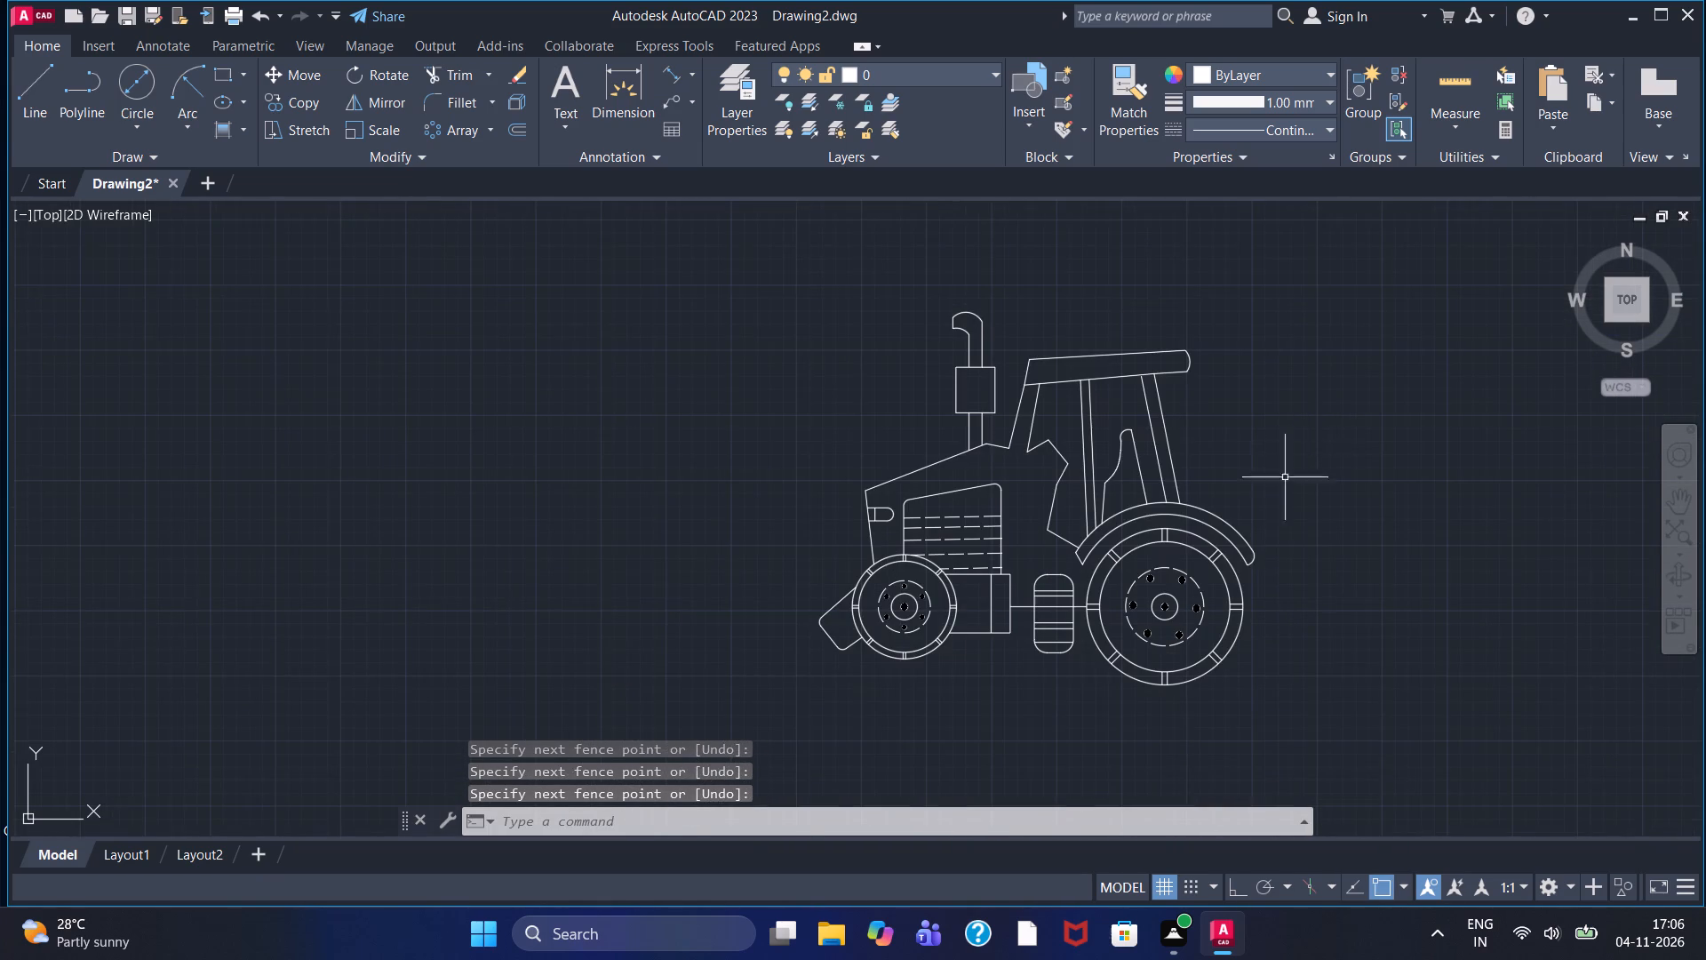
middle_drag(1273, 487, 1279, 423)
scroll(1256, 435, up, 1)
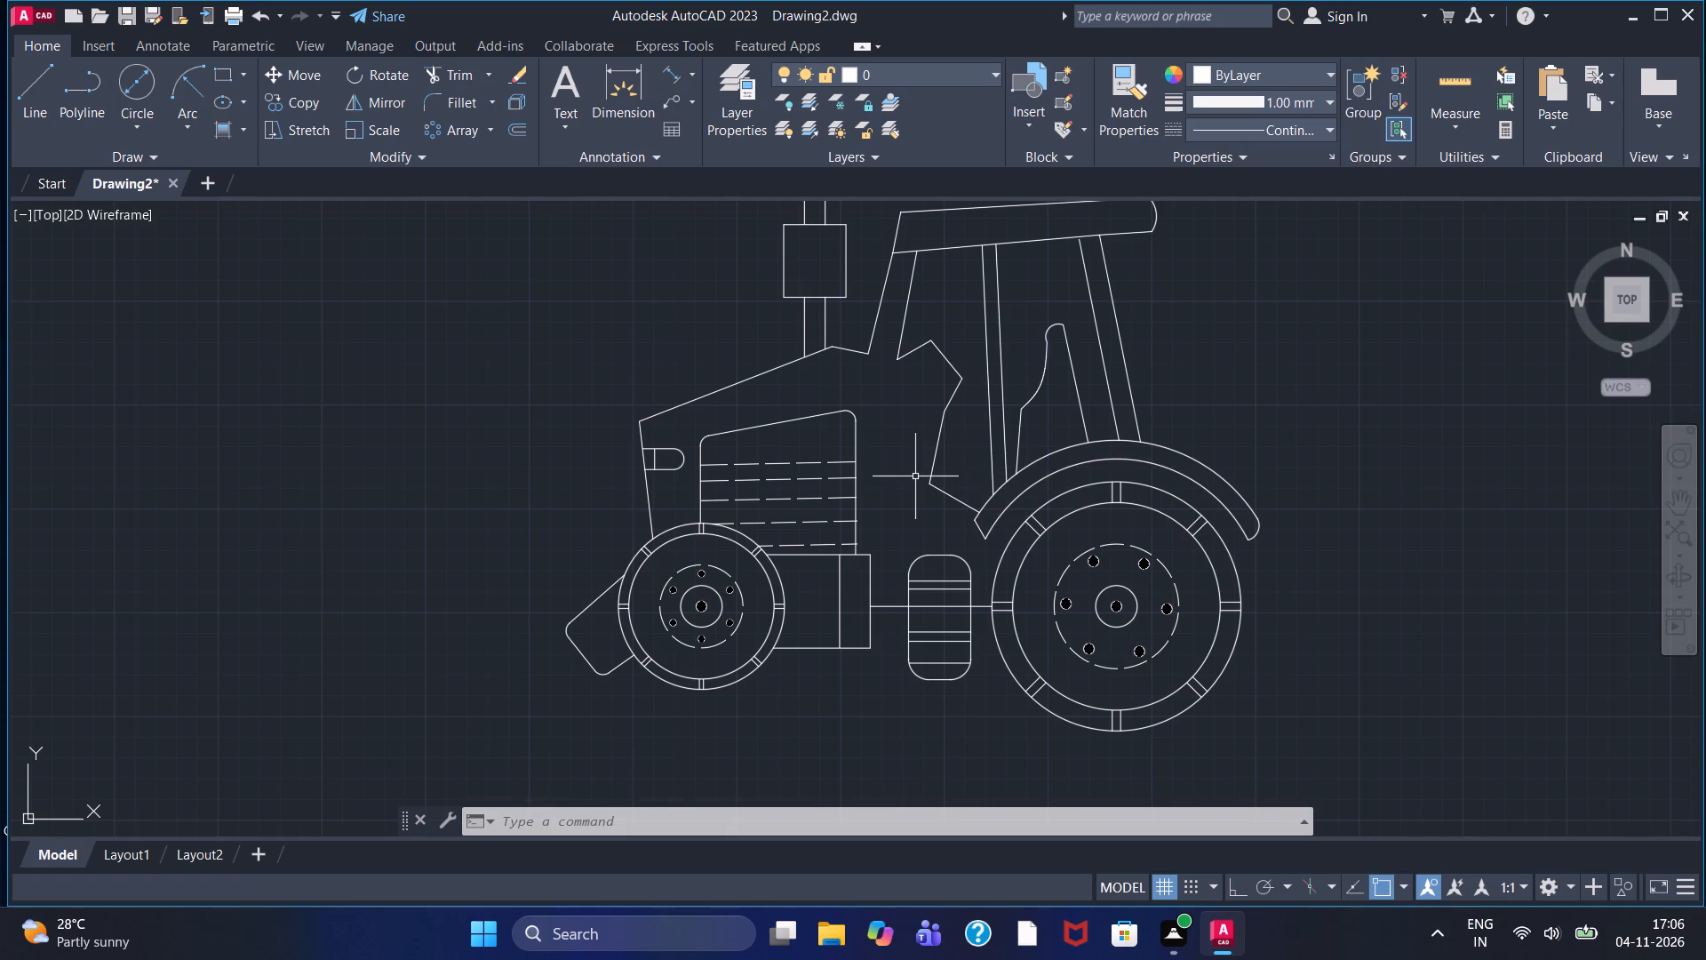
scroll(916, 475, down, 1)
scroll(916, 475, up, 1)
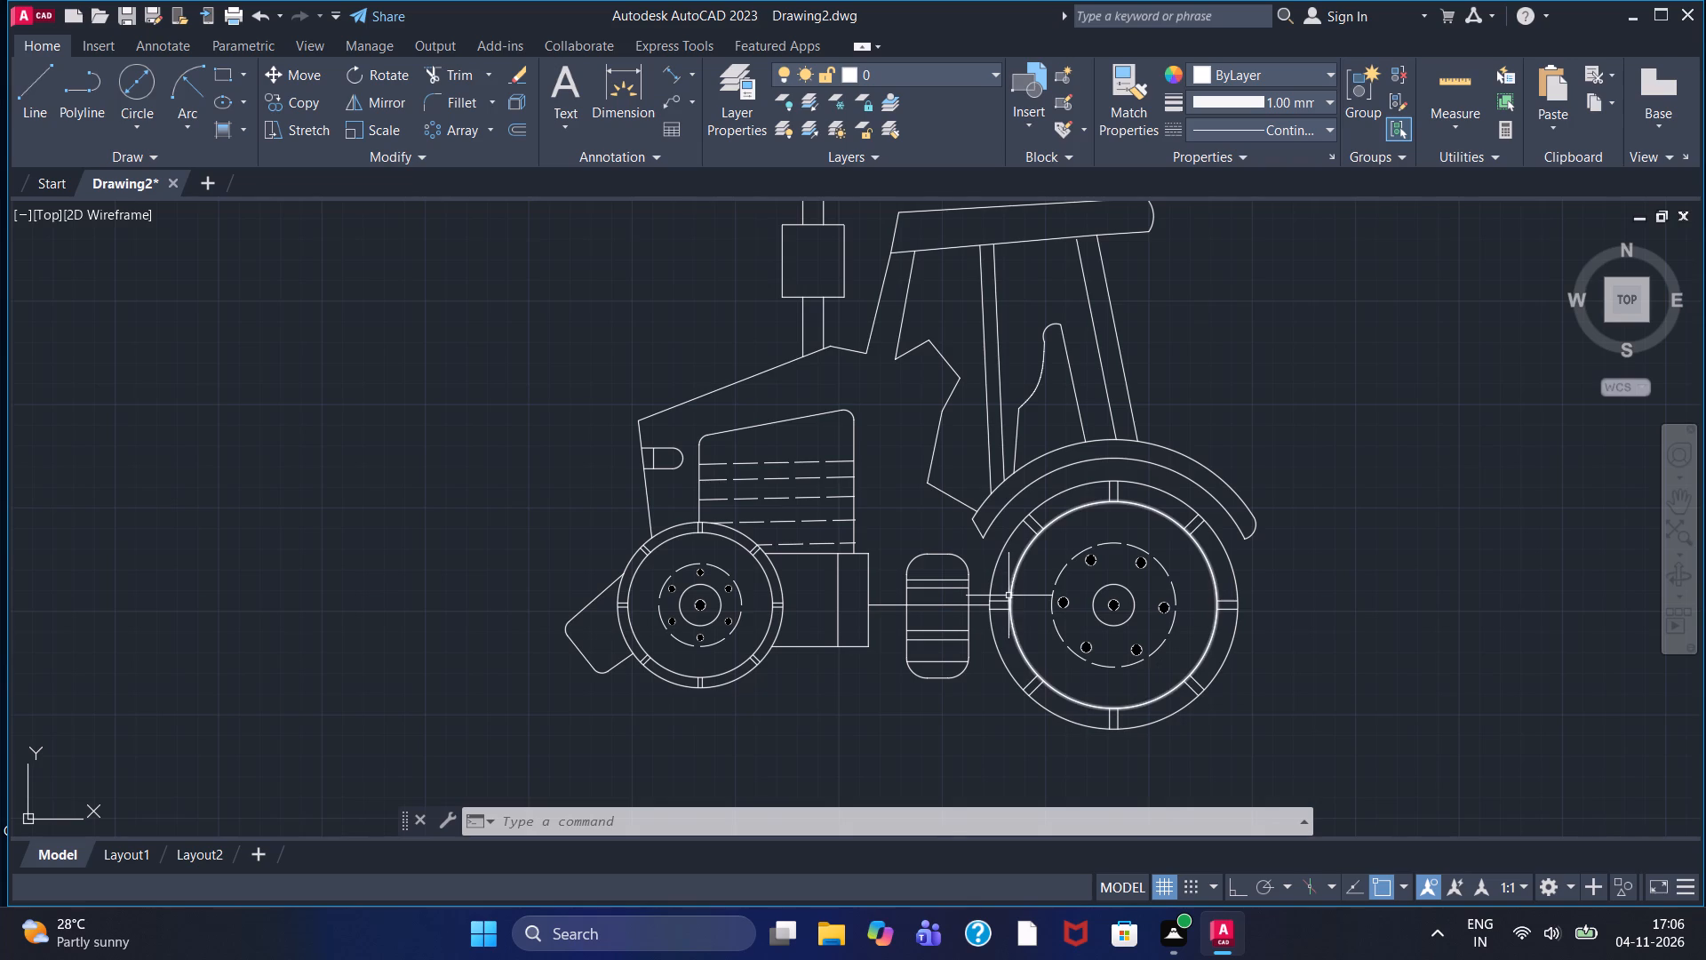
scroll(979, 575, up, 1)
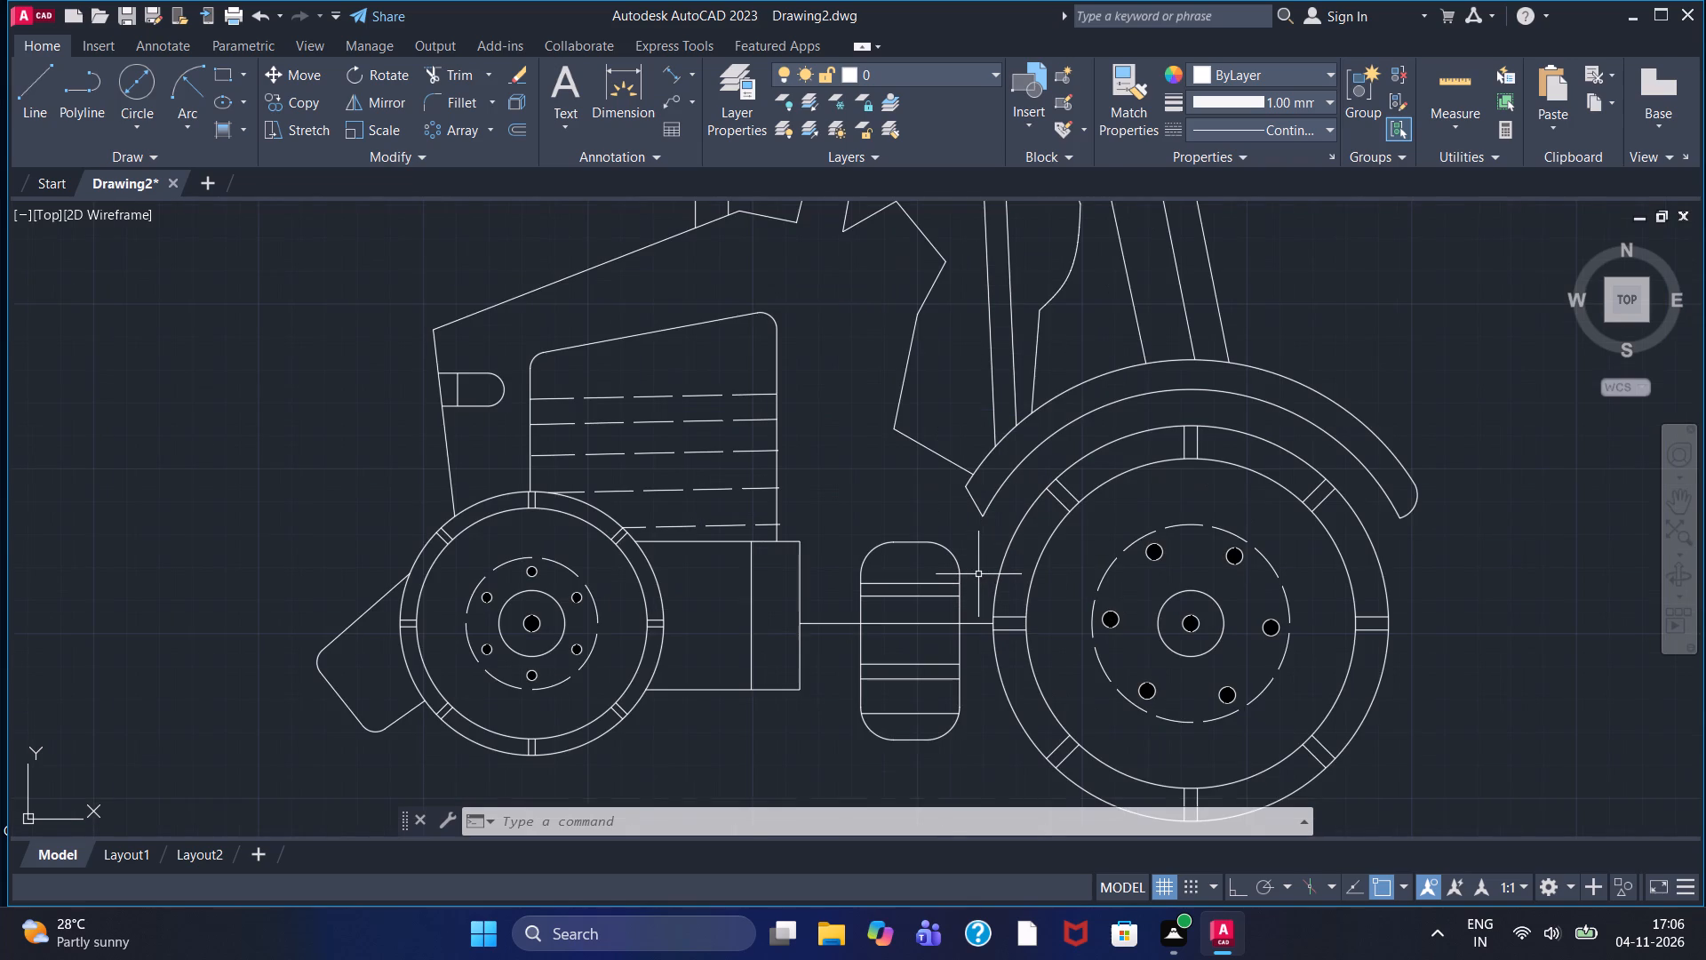
scroll(976, 570, down, 2)
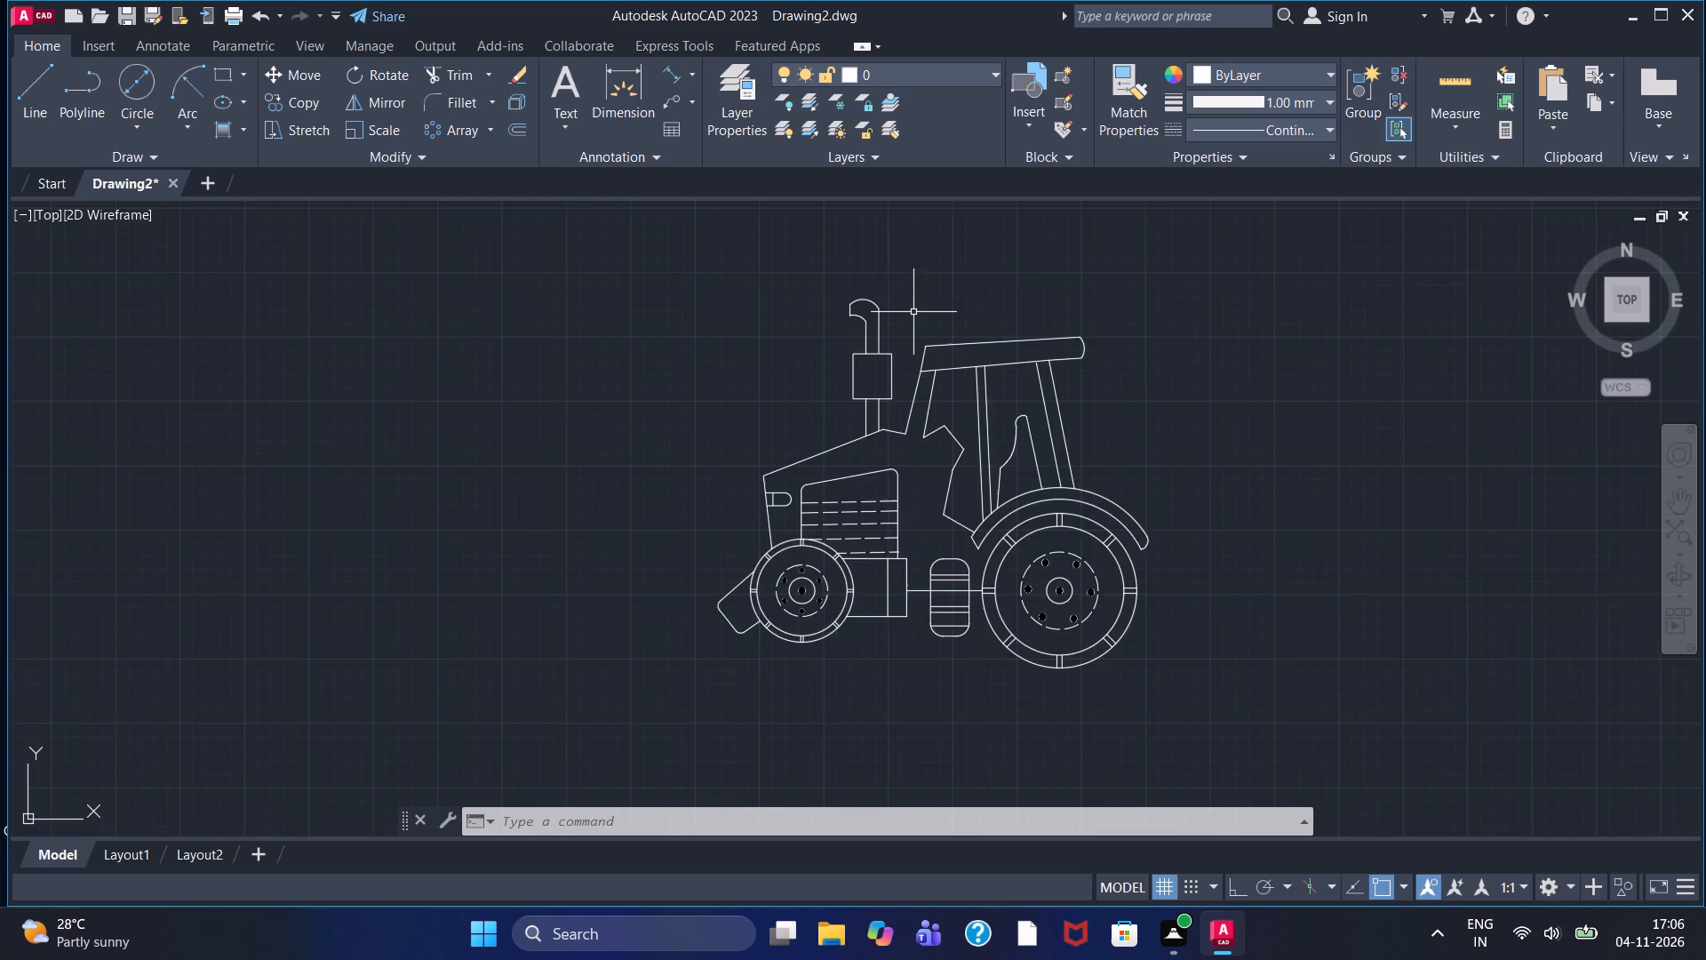
Fillet the roof's upper front corner with radius 5.
scroll(913, 312, up, 1)
middle_drag(895, 336, 872, 484)
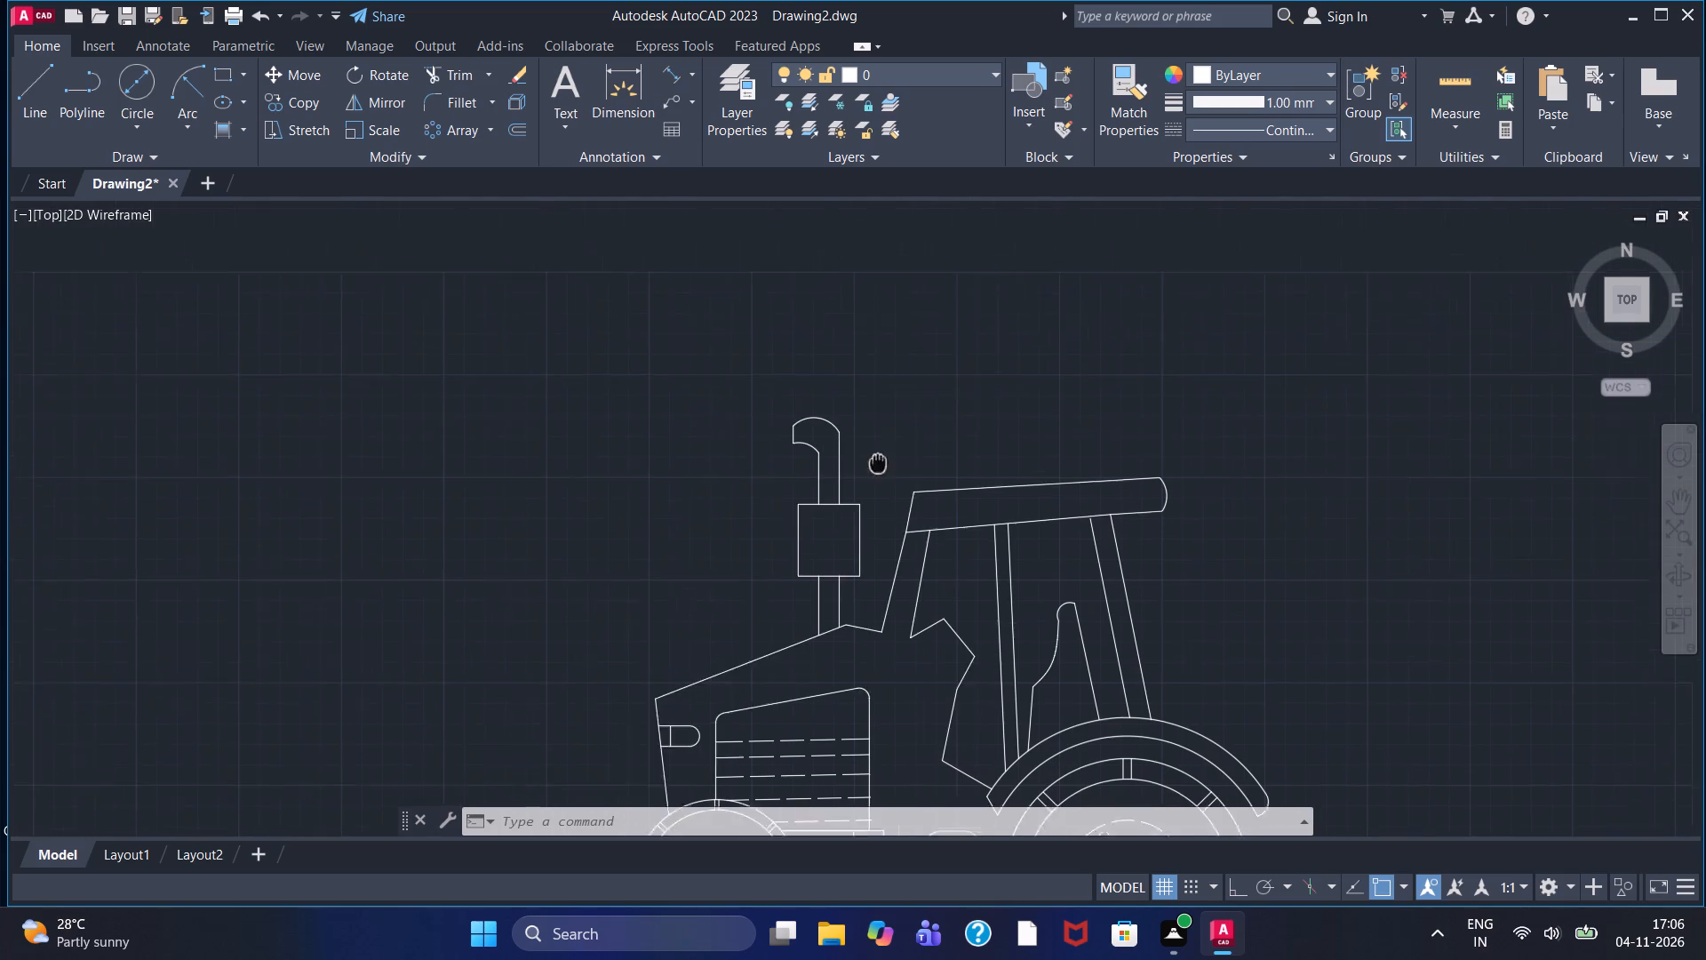
middle_drag(872, 484, 870, 486)
scroll(907, 508, up, 1)
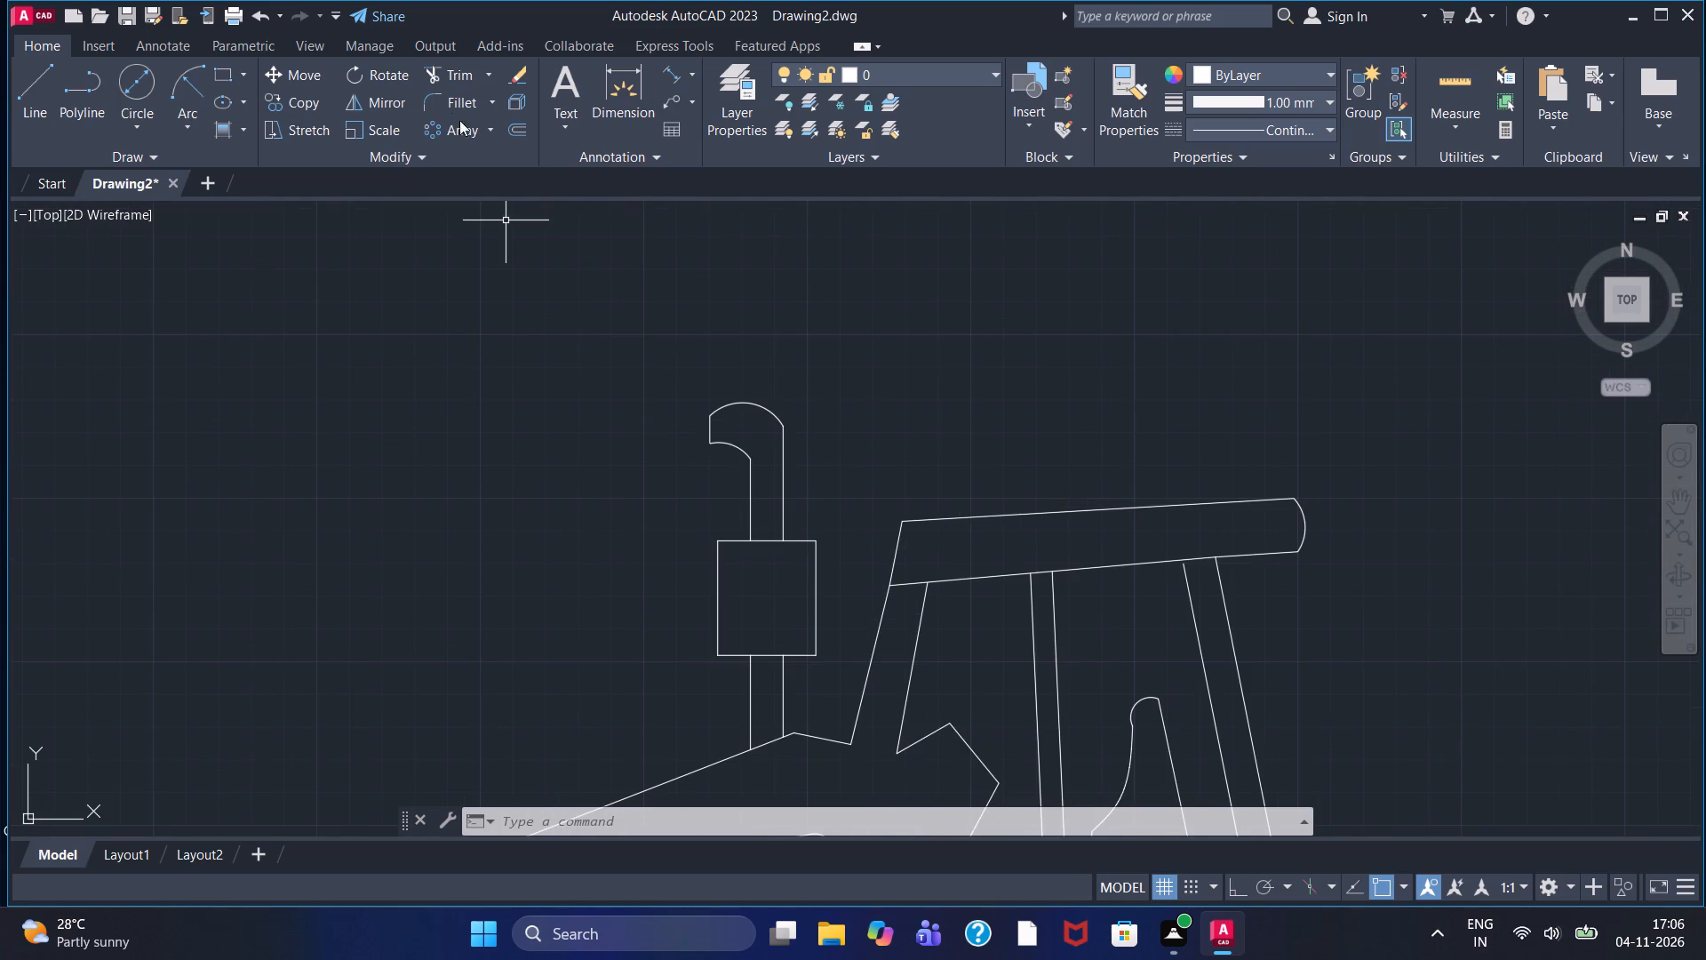
click(448, 100)
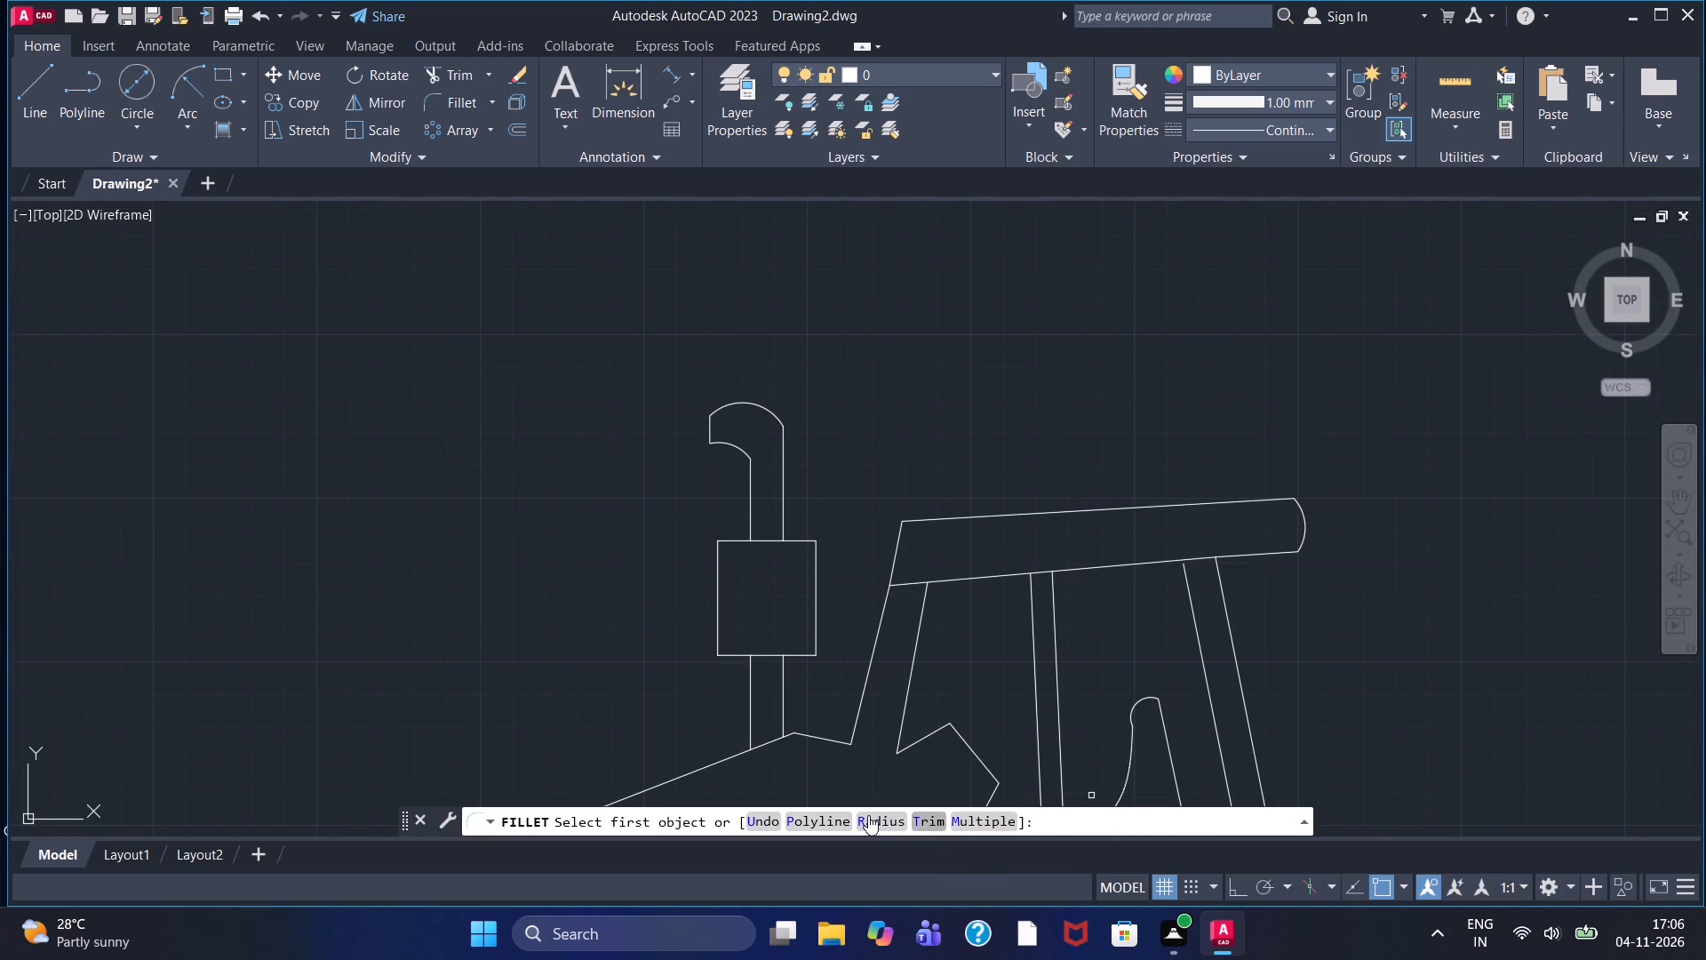
double_click(866, 815)
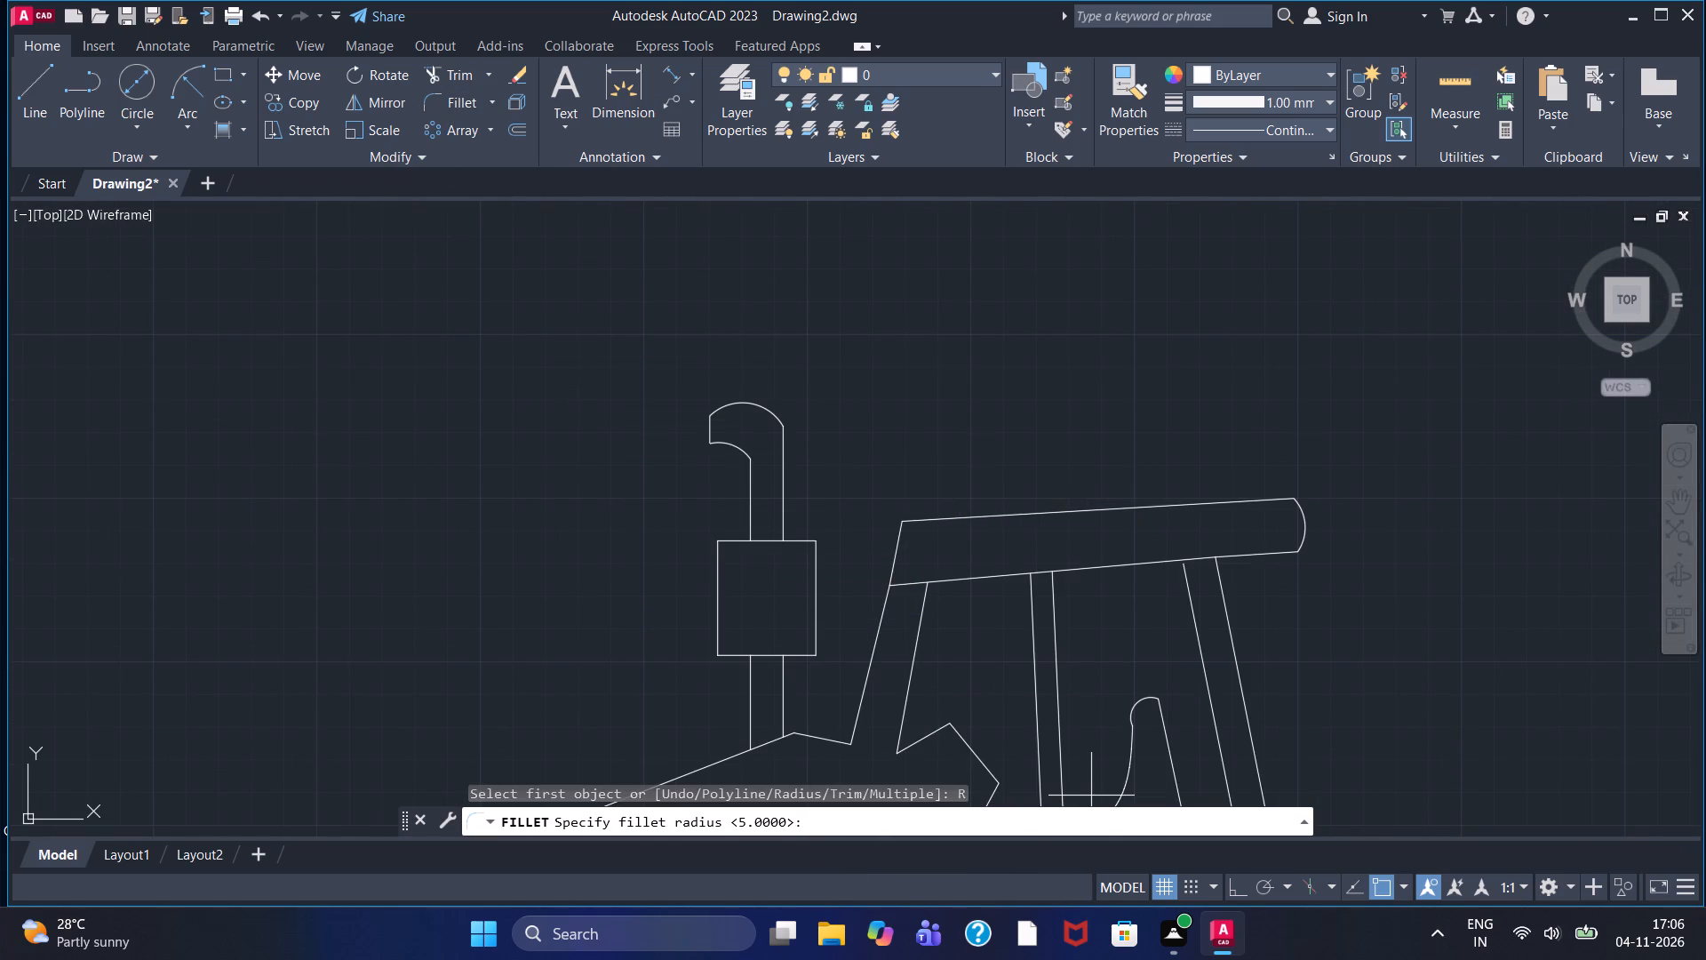
key(5)
key(Return)
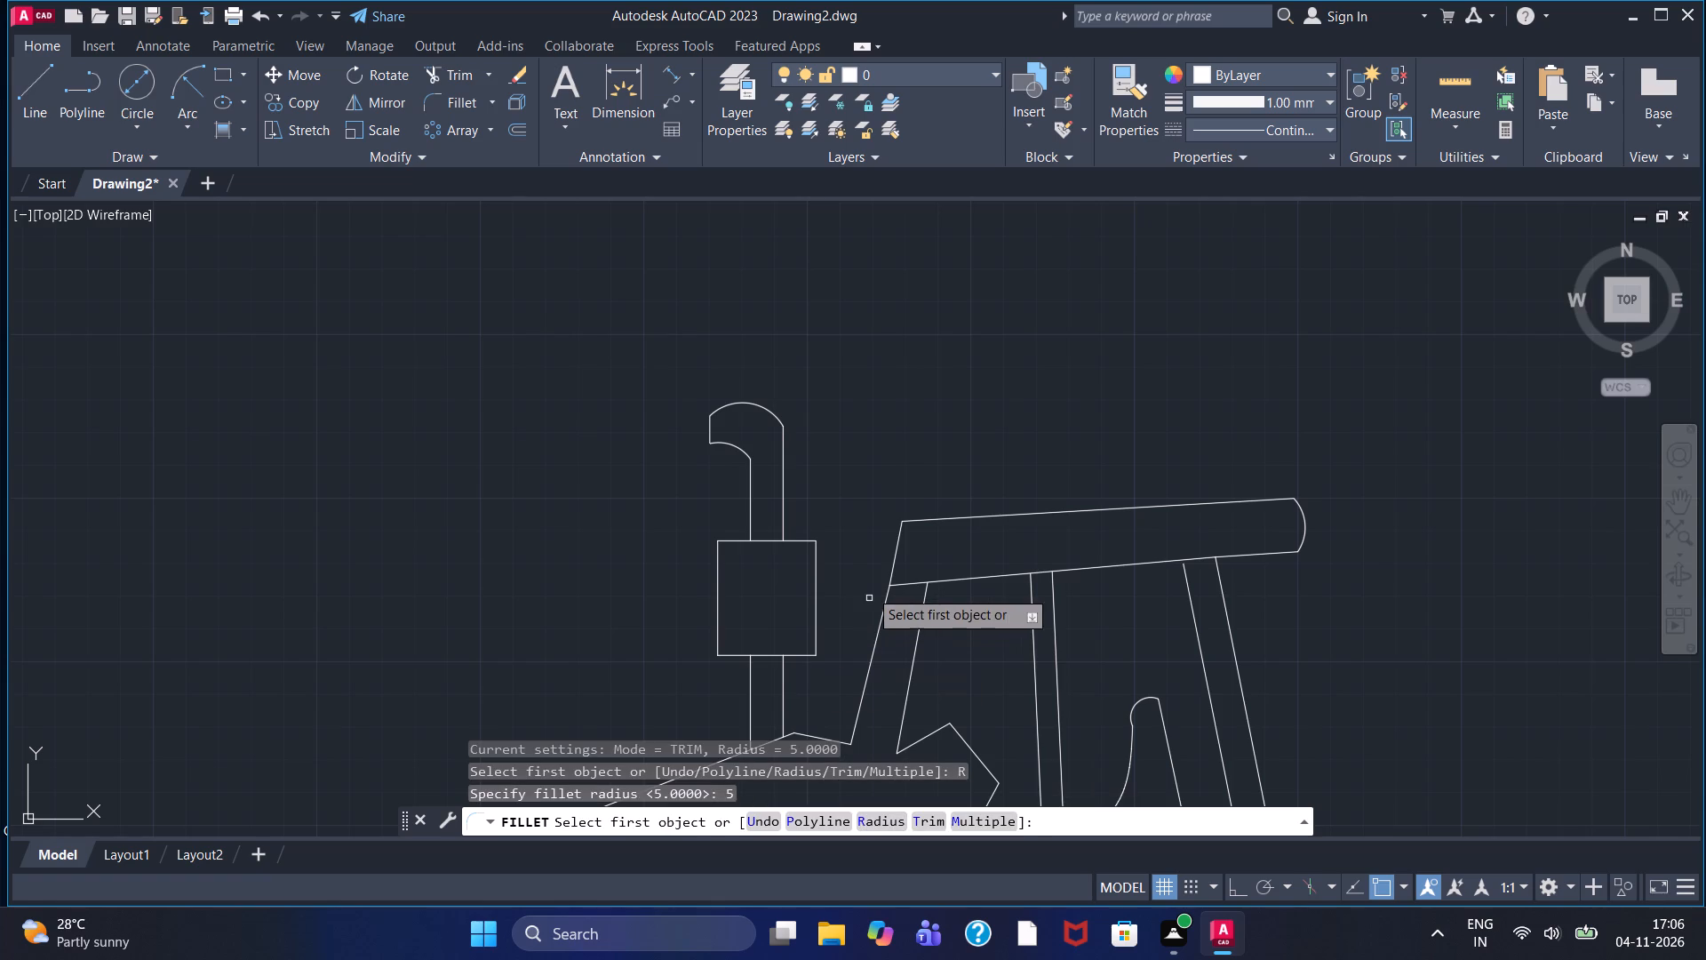
double_click(895, 554)
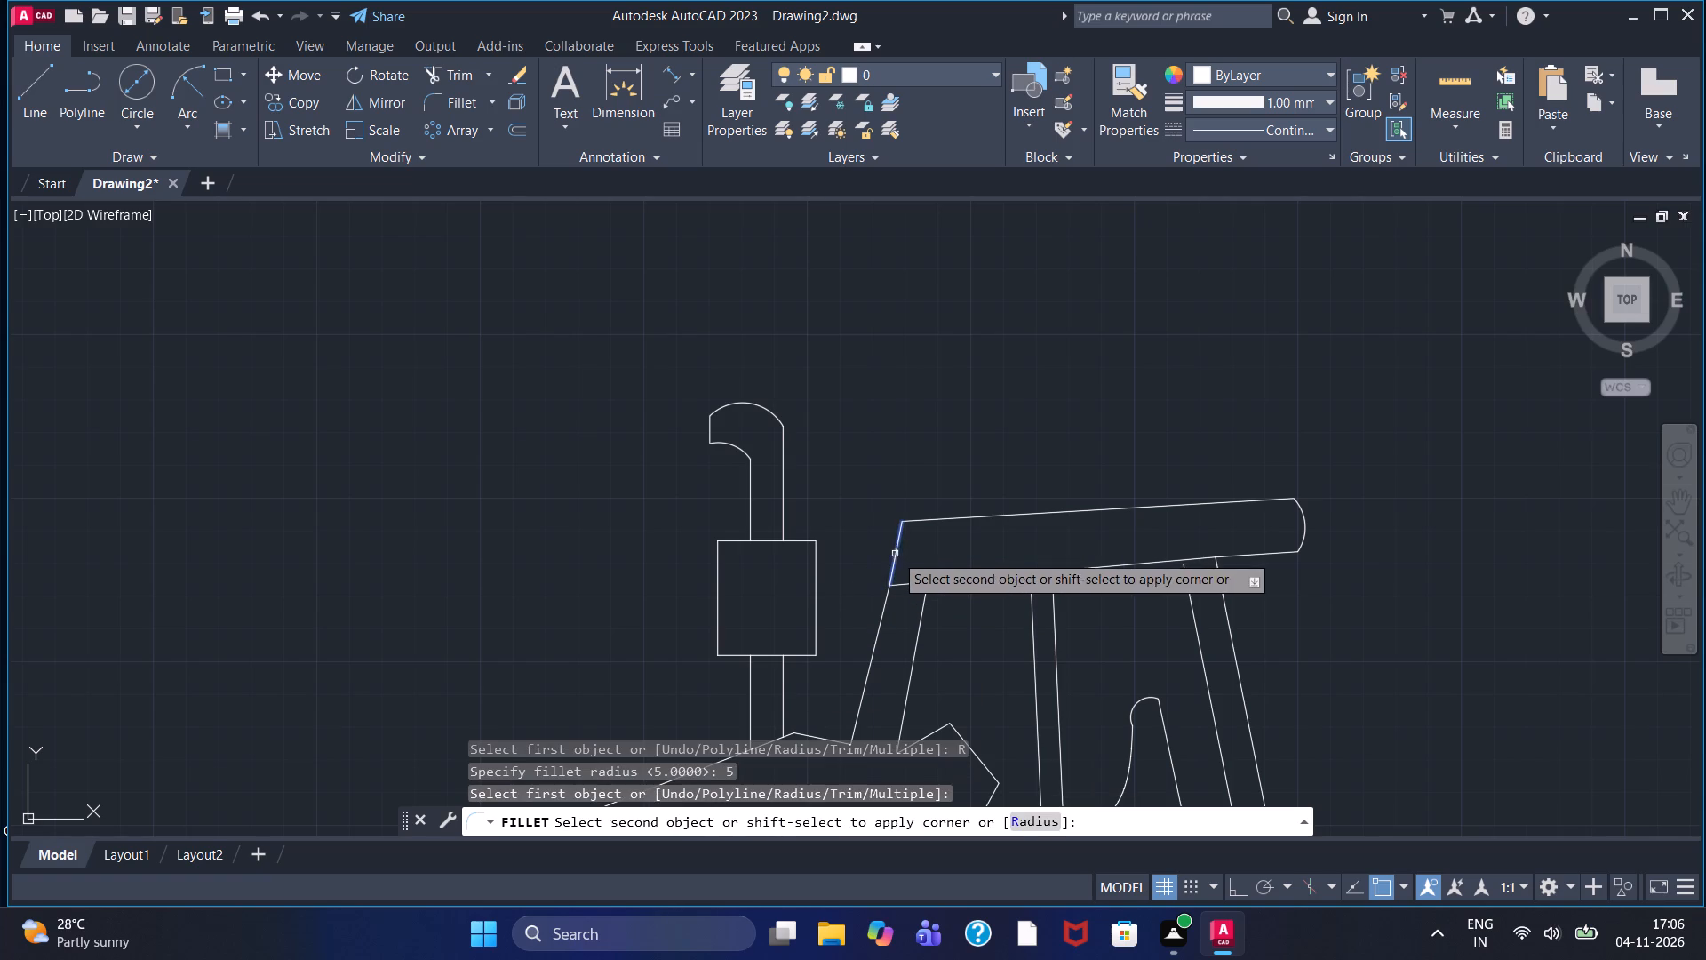
double_click(930, 518)
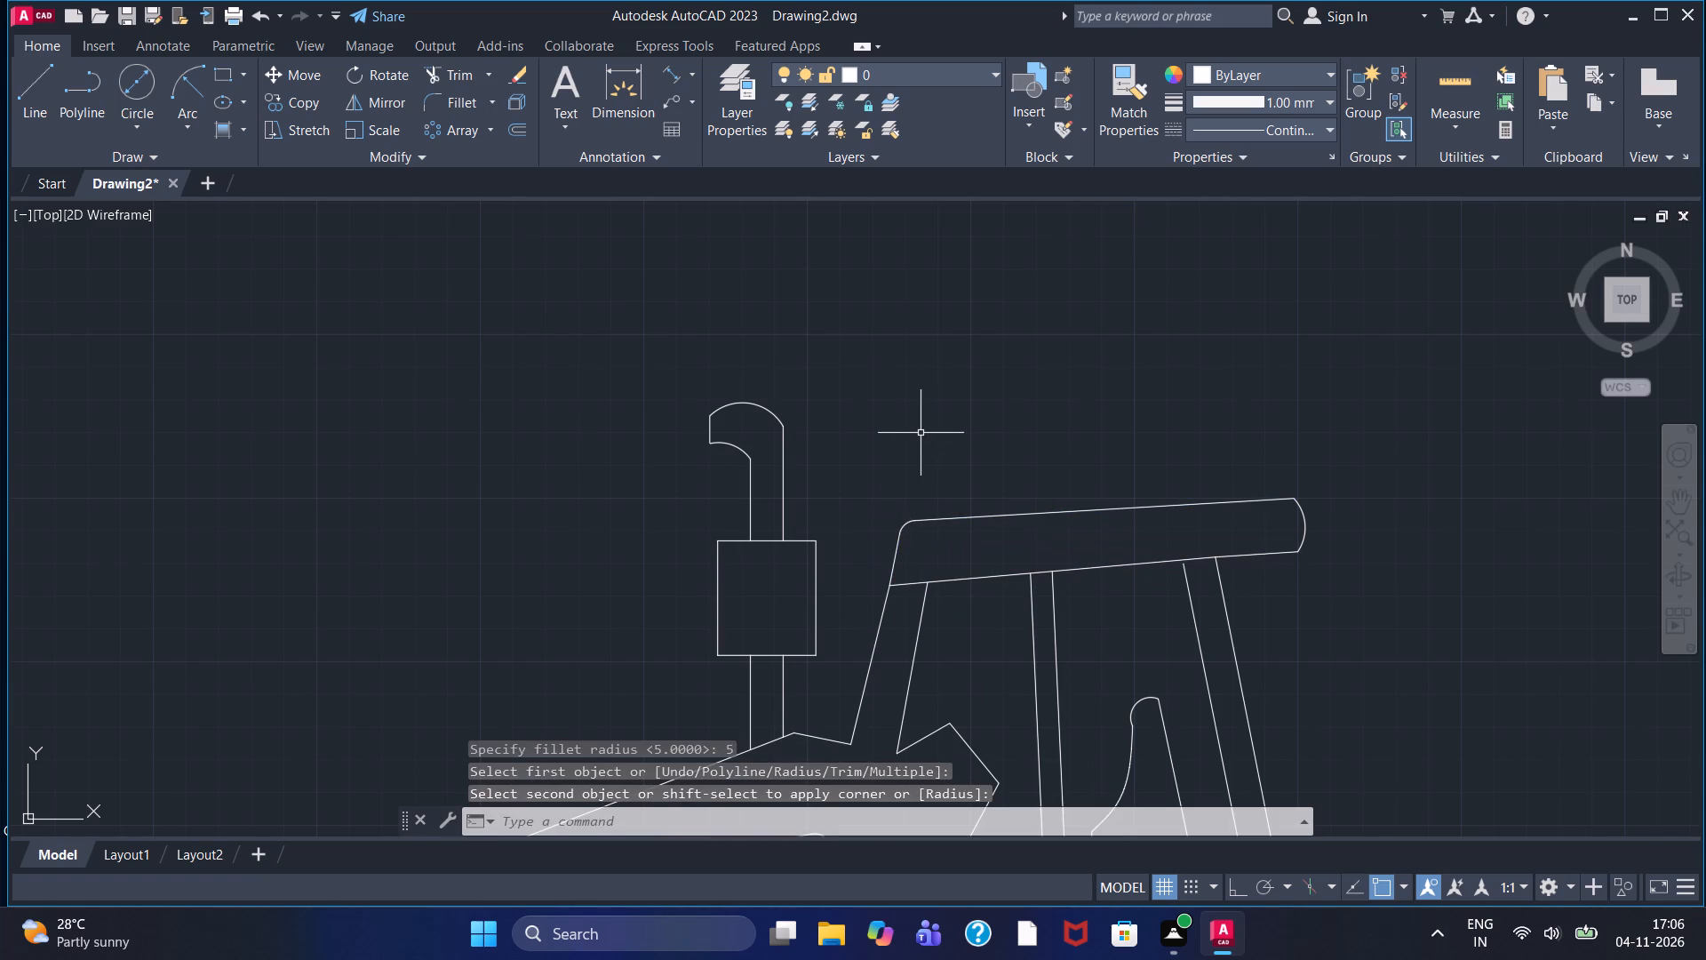
key(Escape)
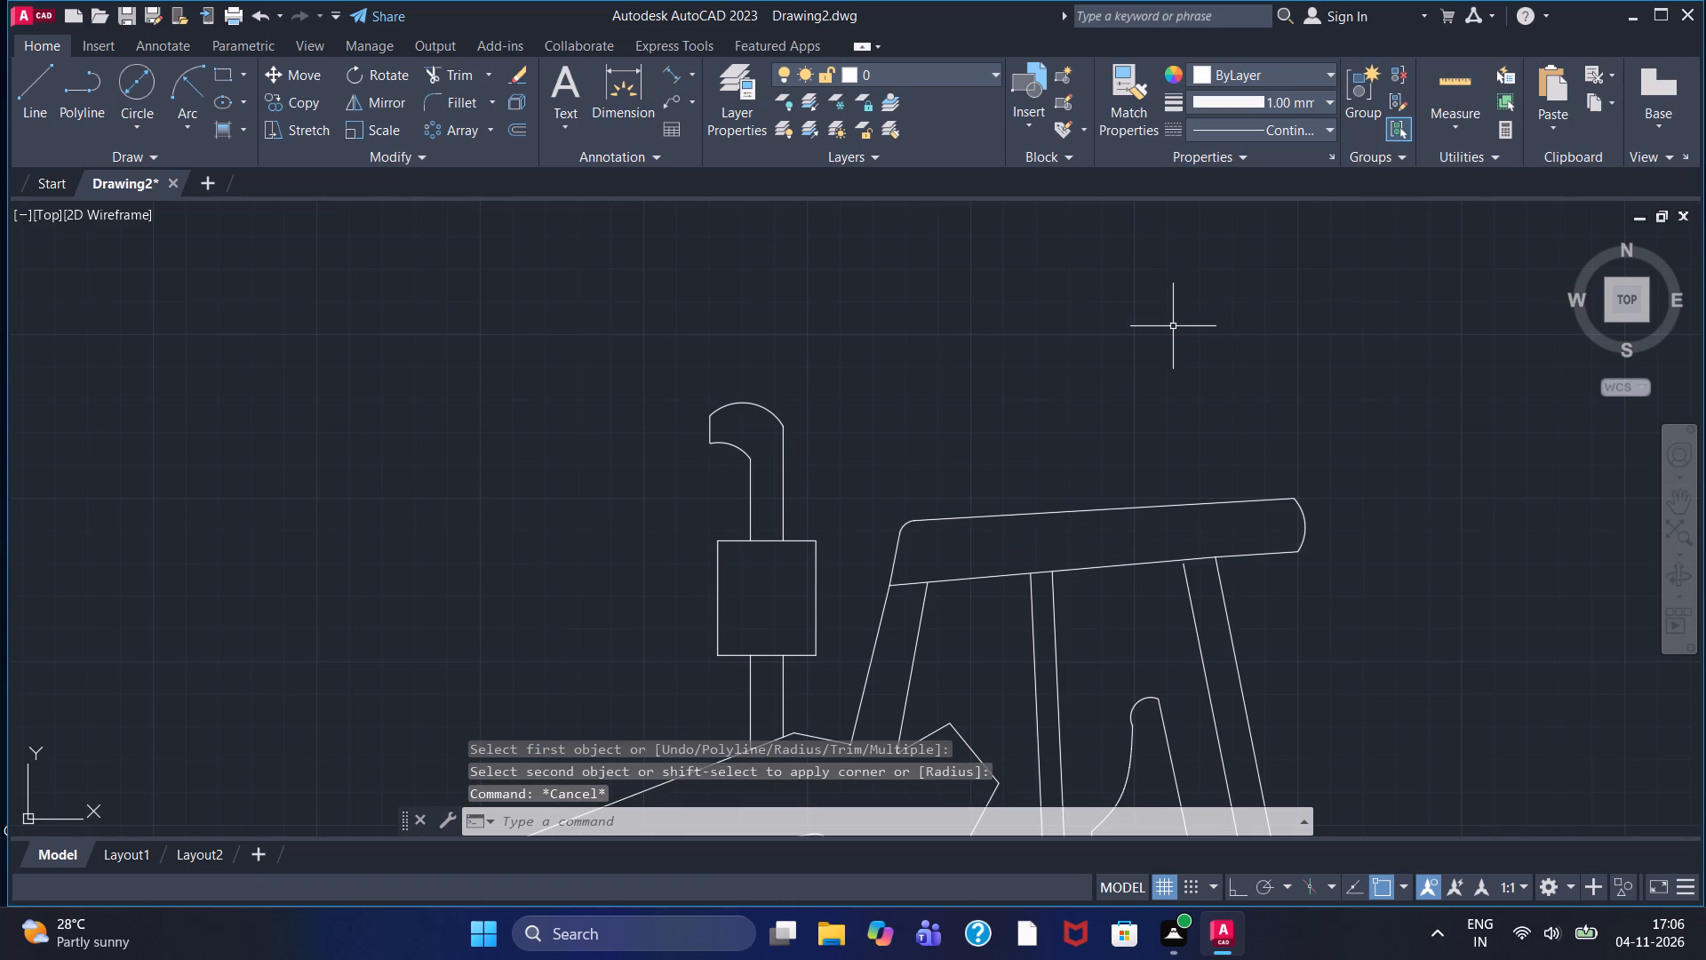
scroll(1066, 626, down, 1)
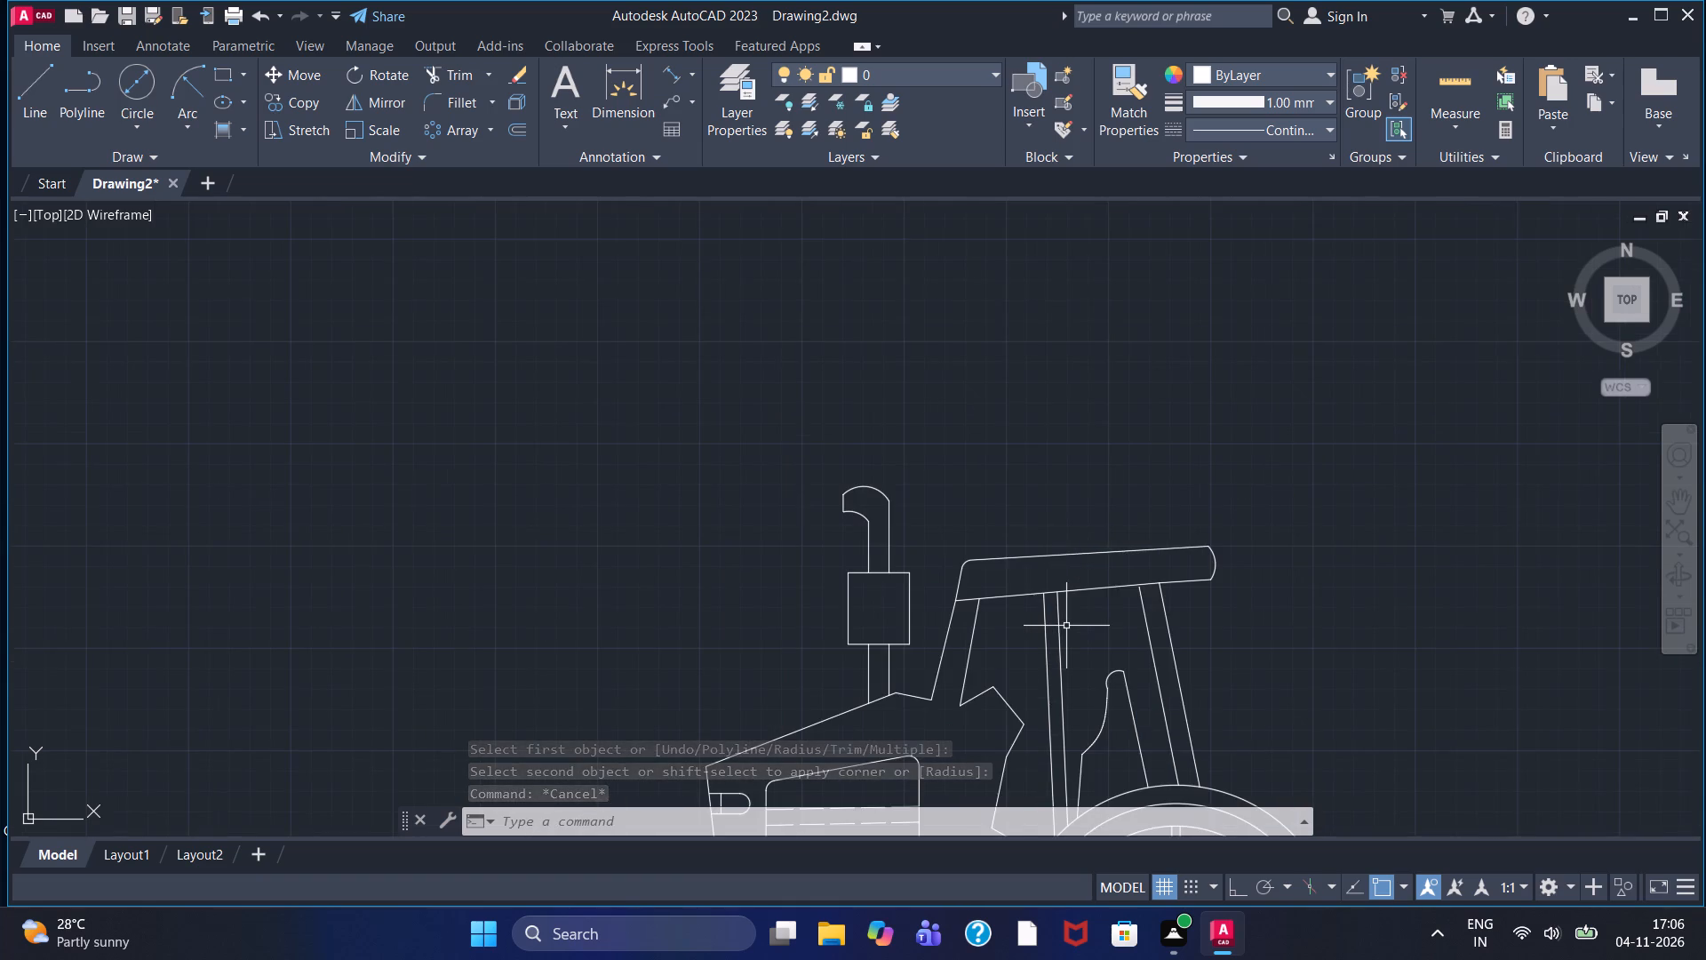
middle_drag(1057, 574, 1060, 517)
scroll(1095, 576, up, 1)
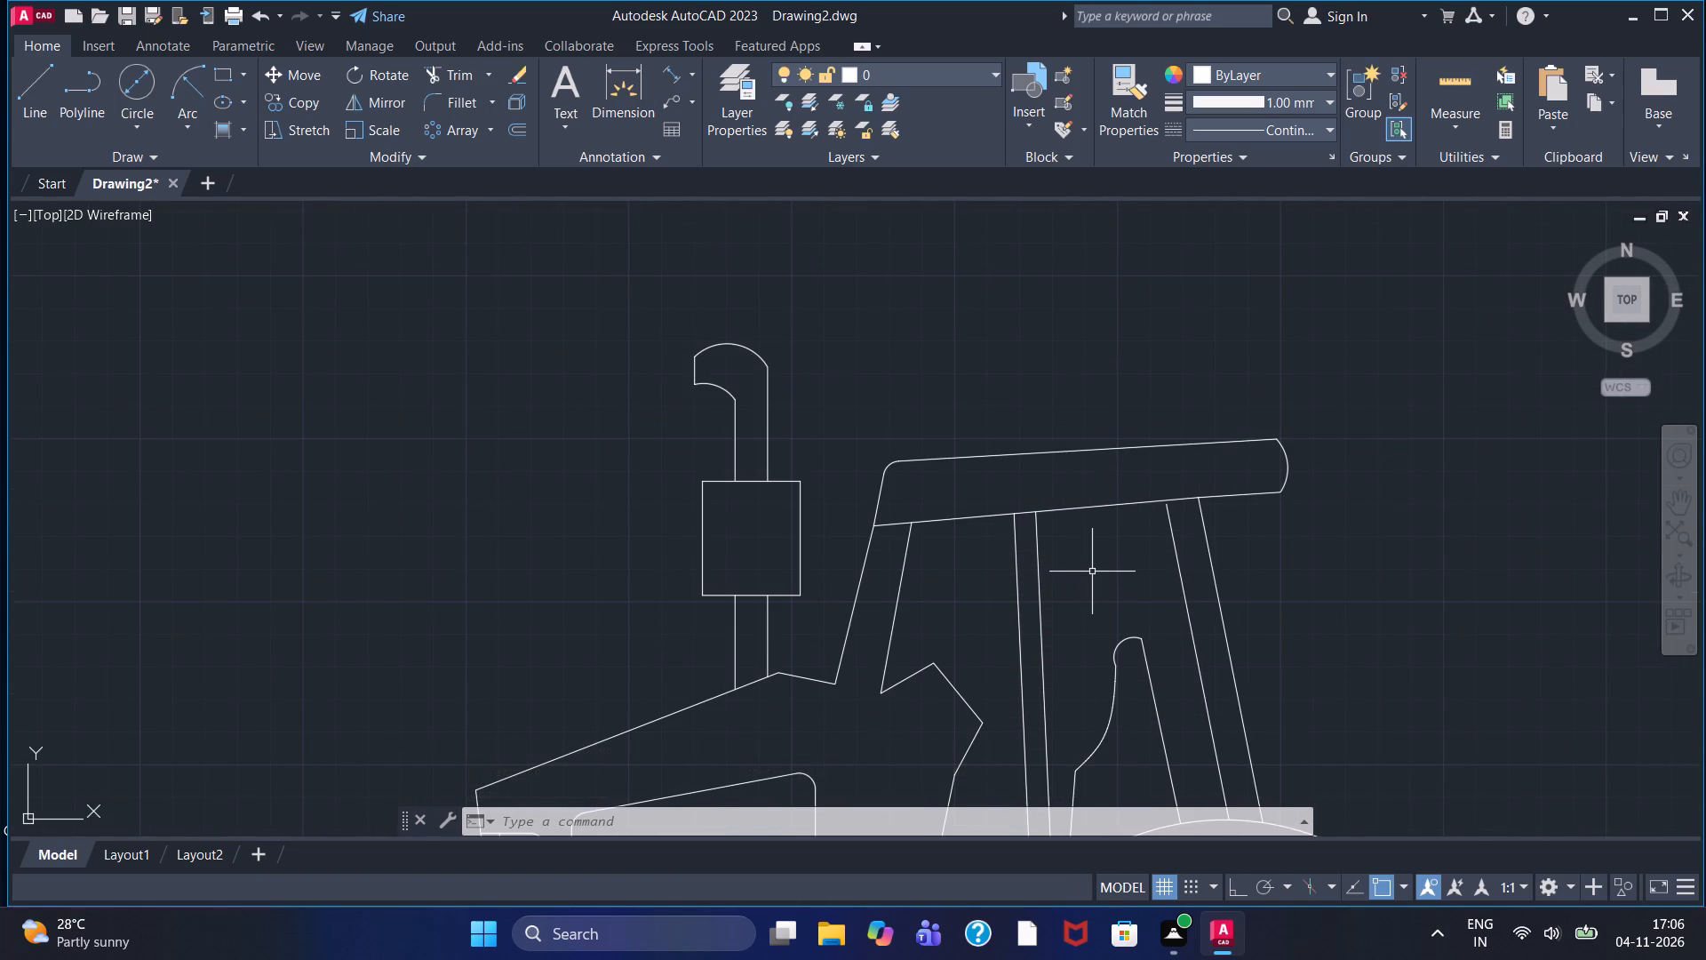
Examine the cab, roof, seat and hood up close, and the tractor side view as a whole.
scroll(1087, 596, down, 1)
scroll(1087, 596, up, 1)
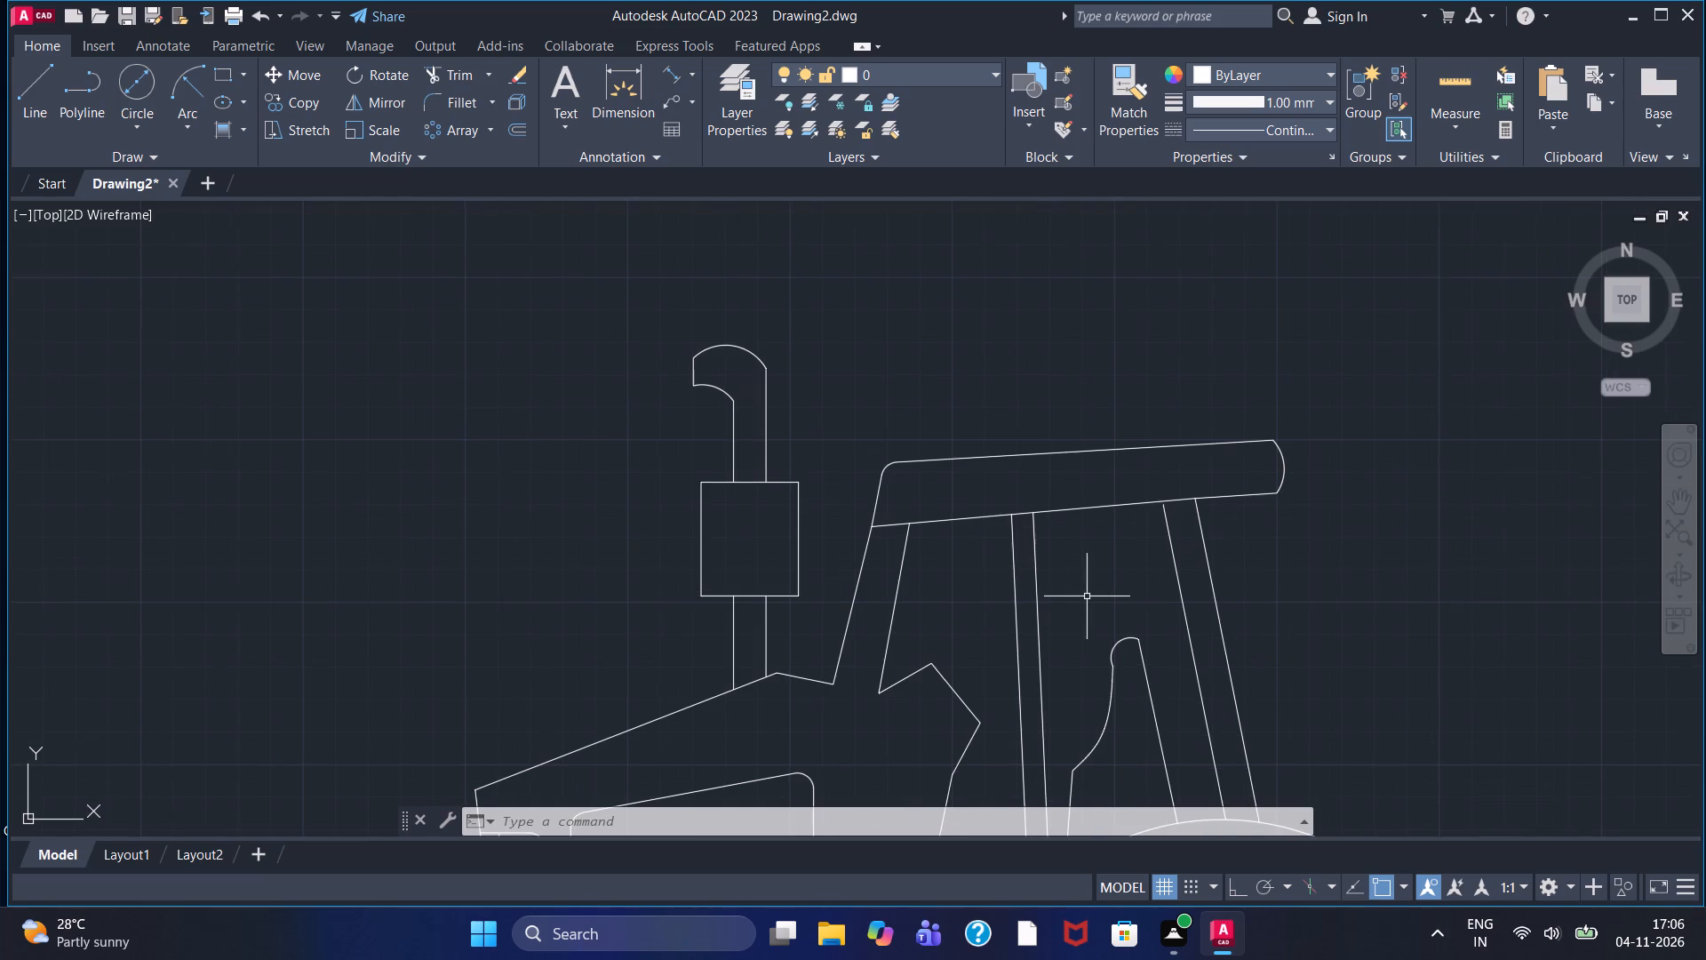
middle_drag(1088, 576, 1079, 513)
scroll(1078, 514, down, 1)
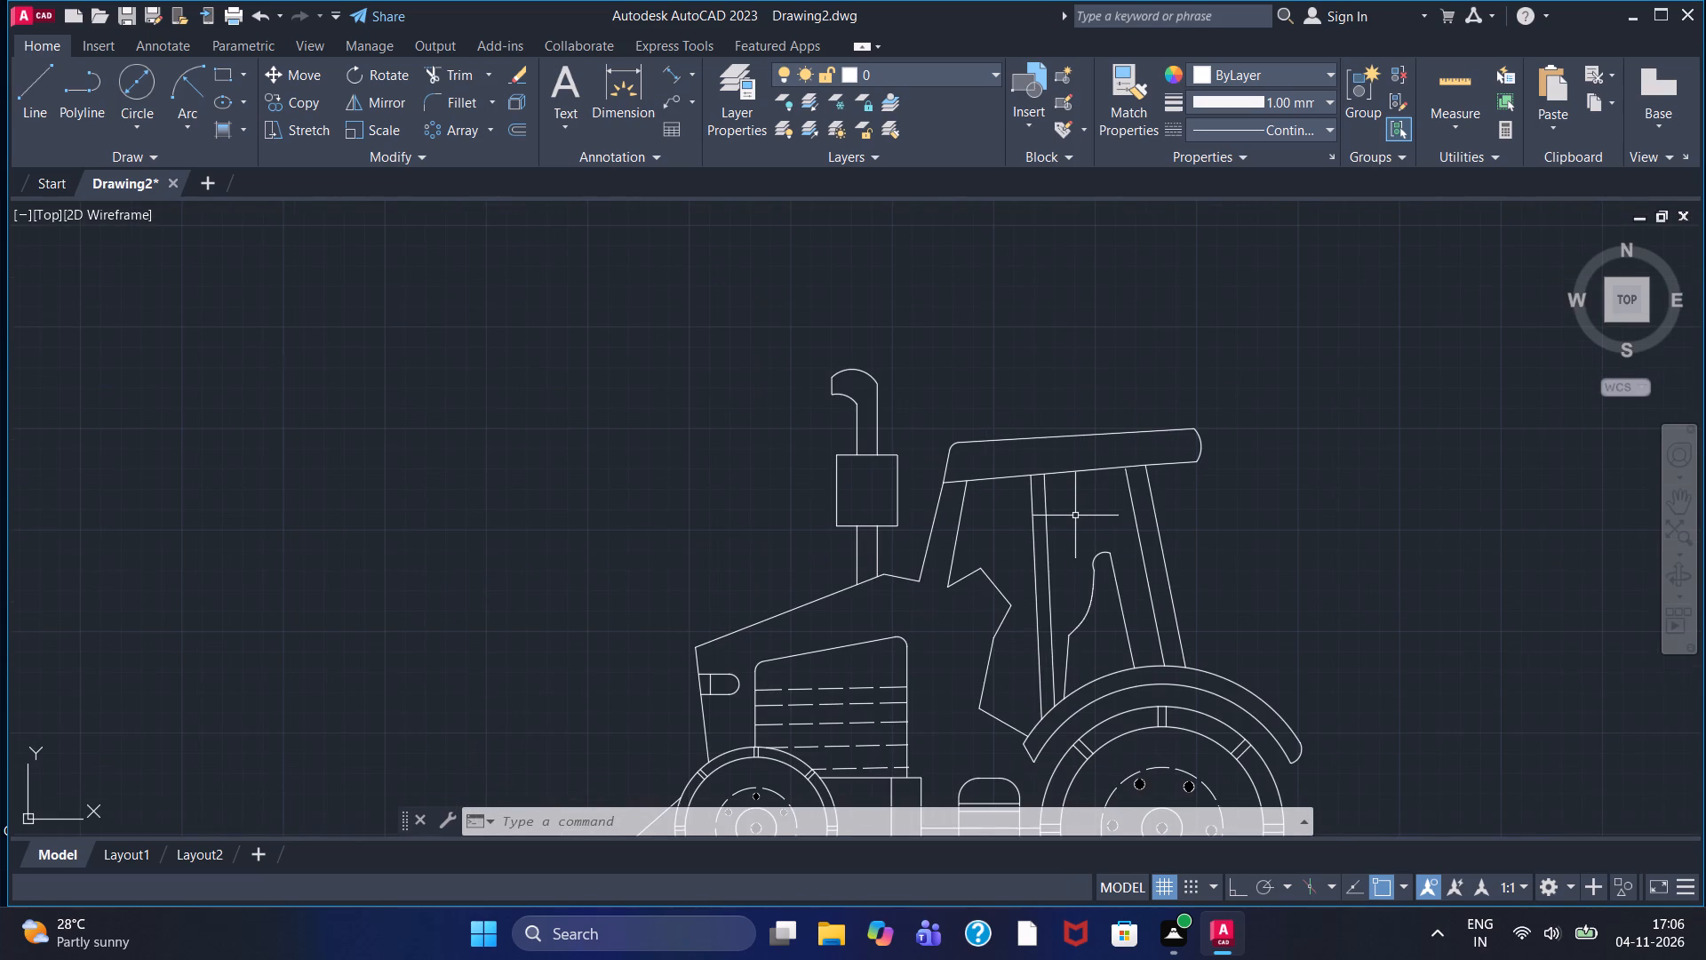
middle_drag(1075, 516, 1067, 455)
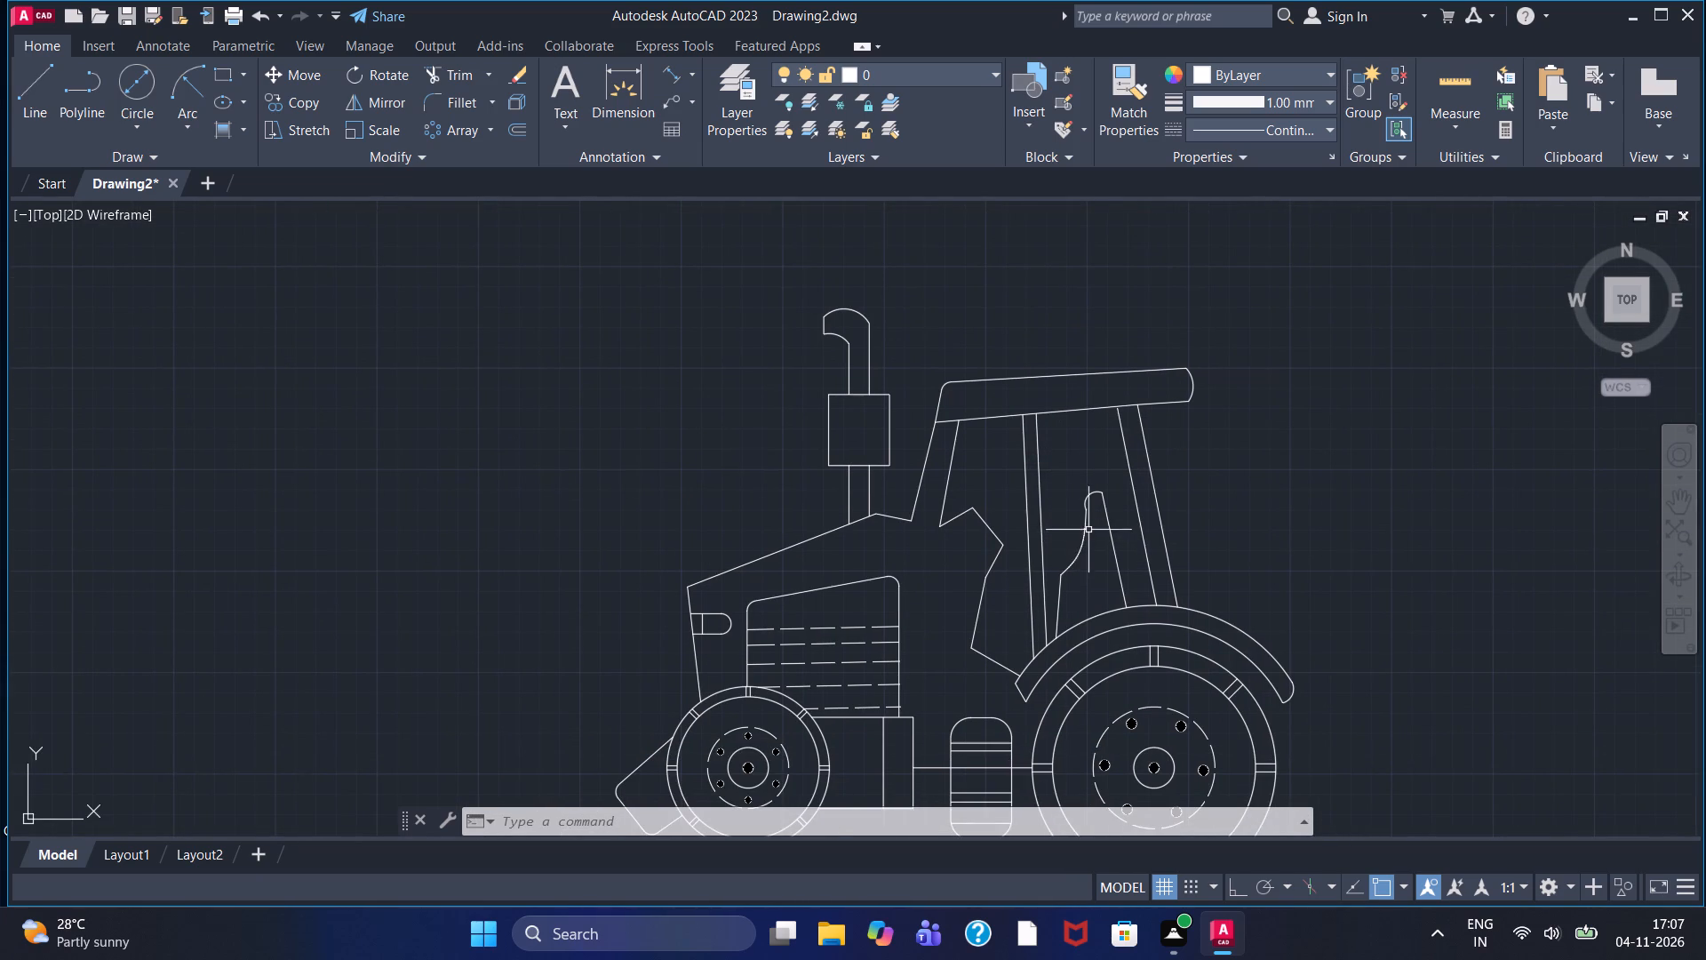
scroll(1088, 527, up, 3)
scroll(1087, 520, down, 2)
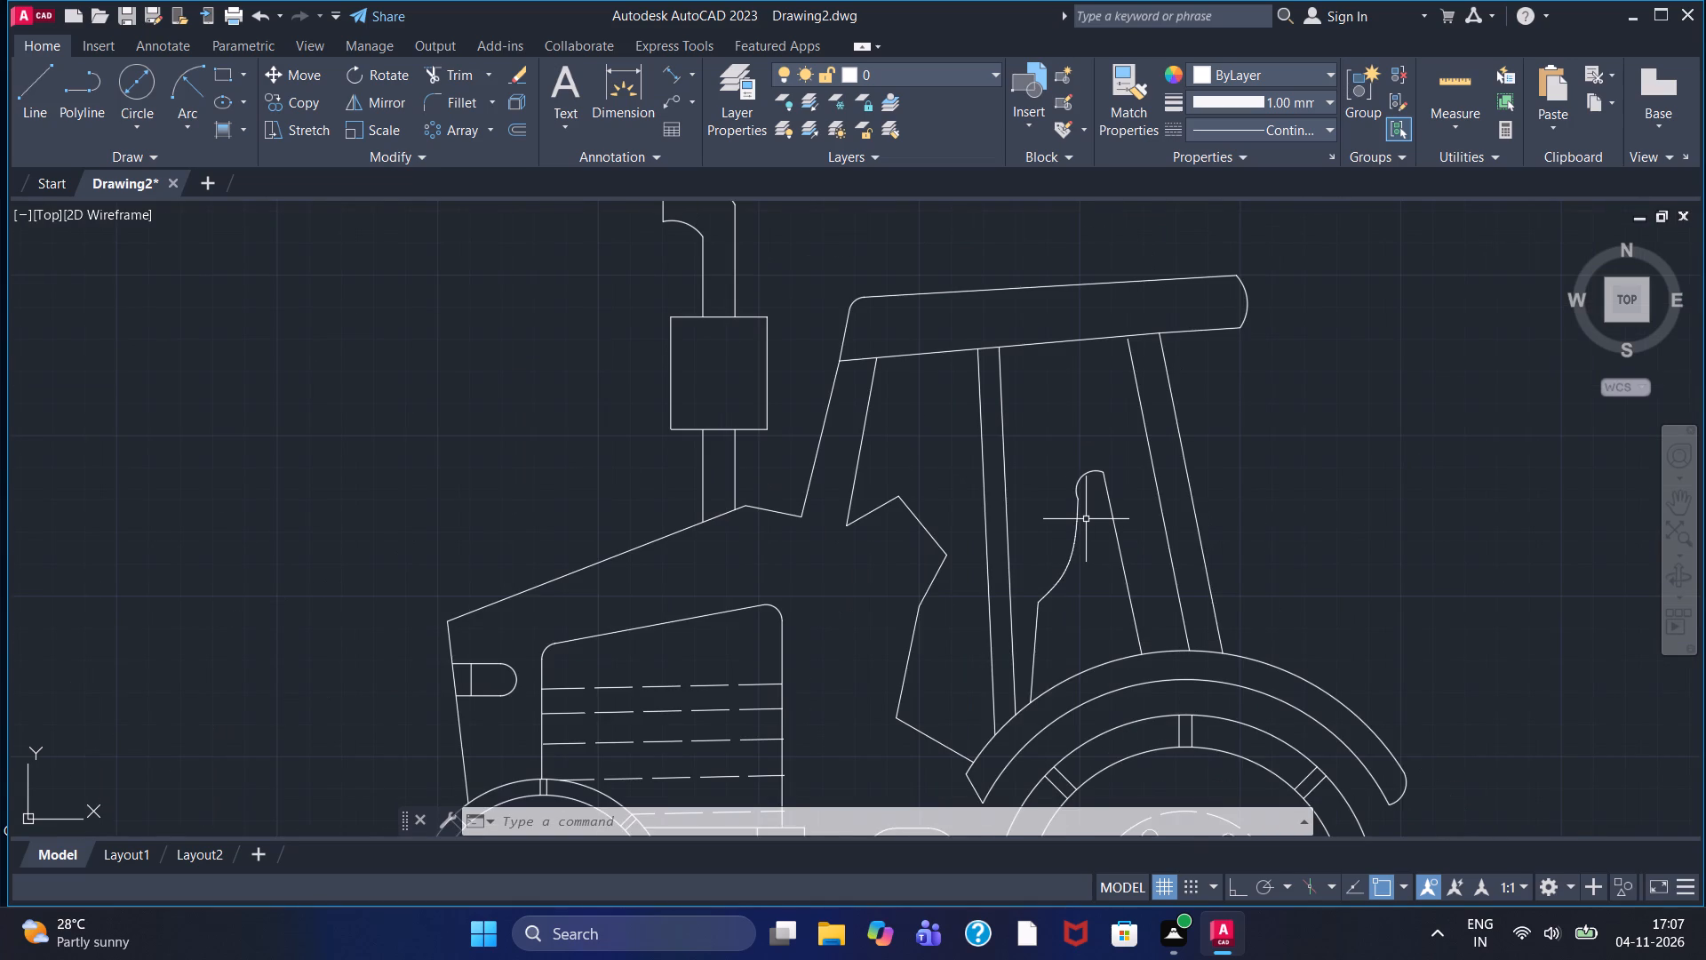
scroll(1086, 517, down, 1)
scroll(1086, 517, up, 1)
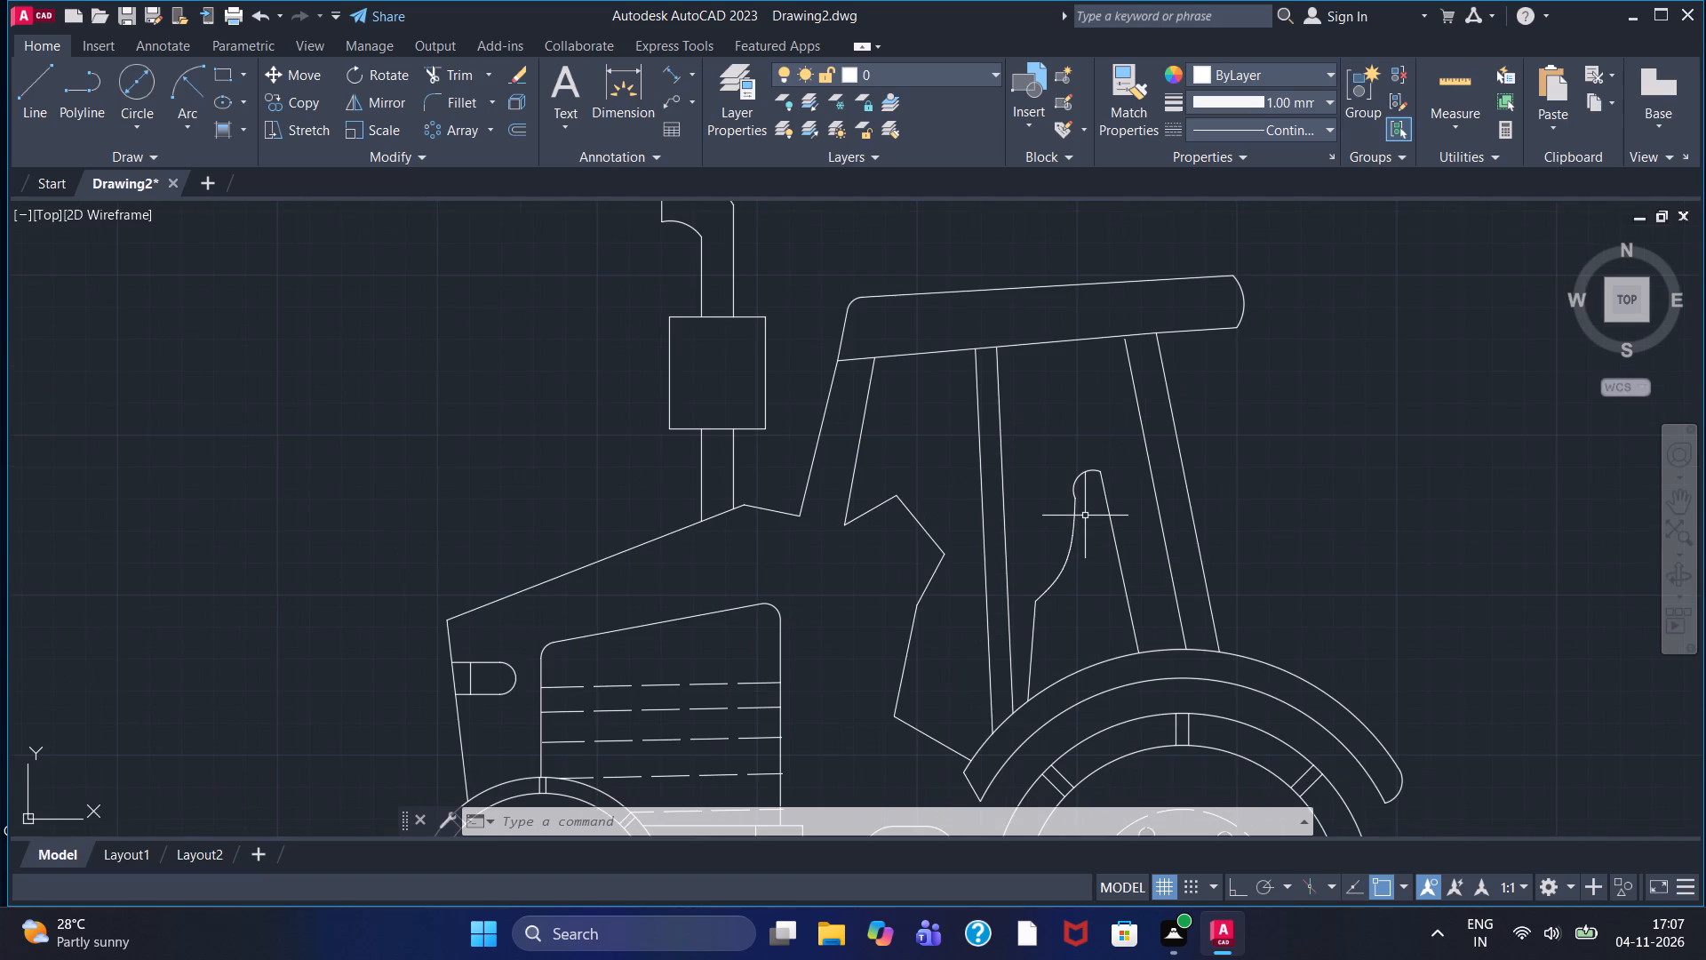
middle_drag(1071, 434, 1078, 460)
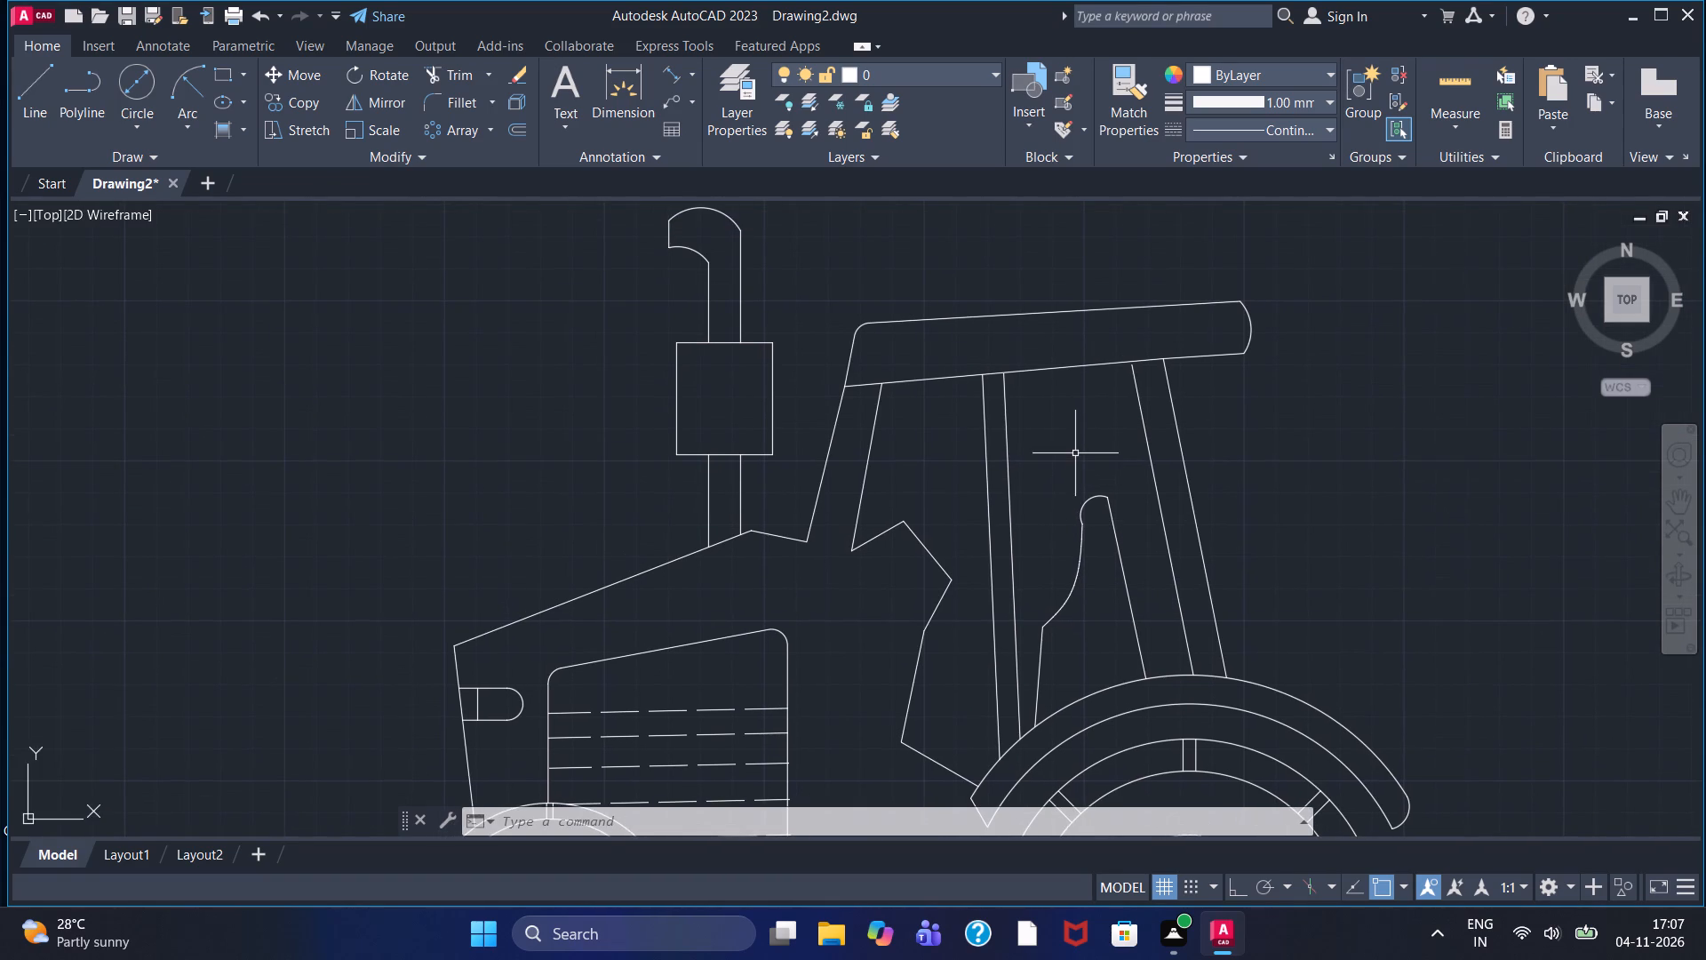
scroll(1074, 452, up, 1)
scroll(1072, 452, down, 3)
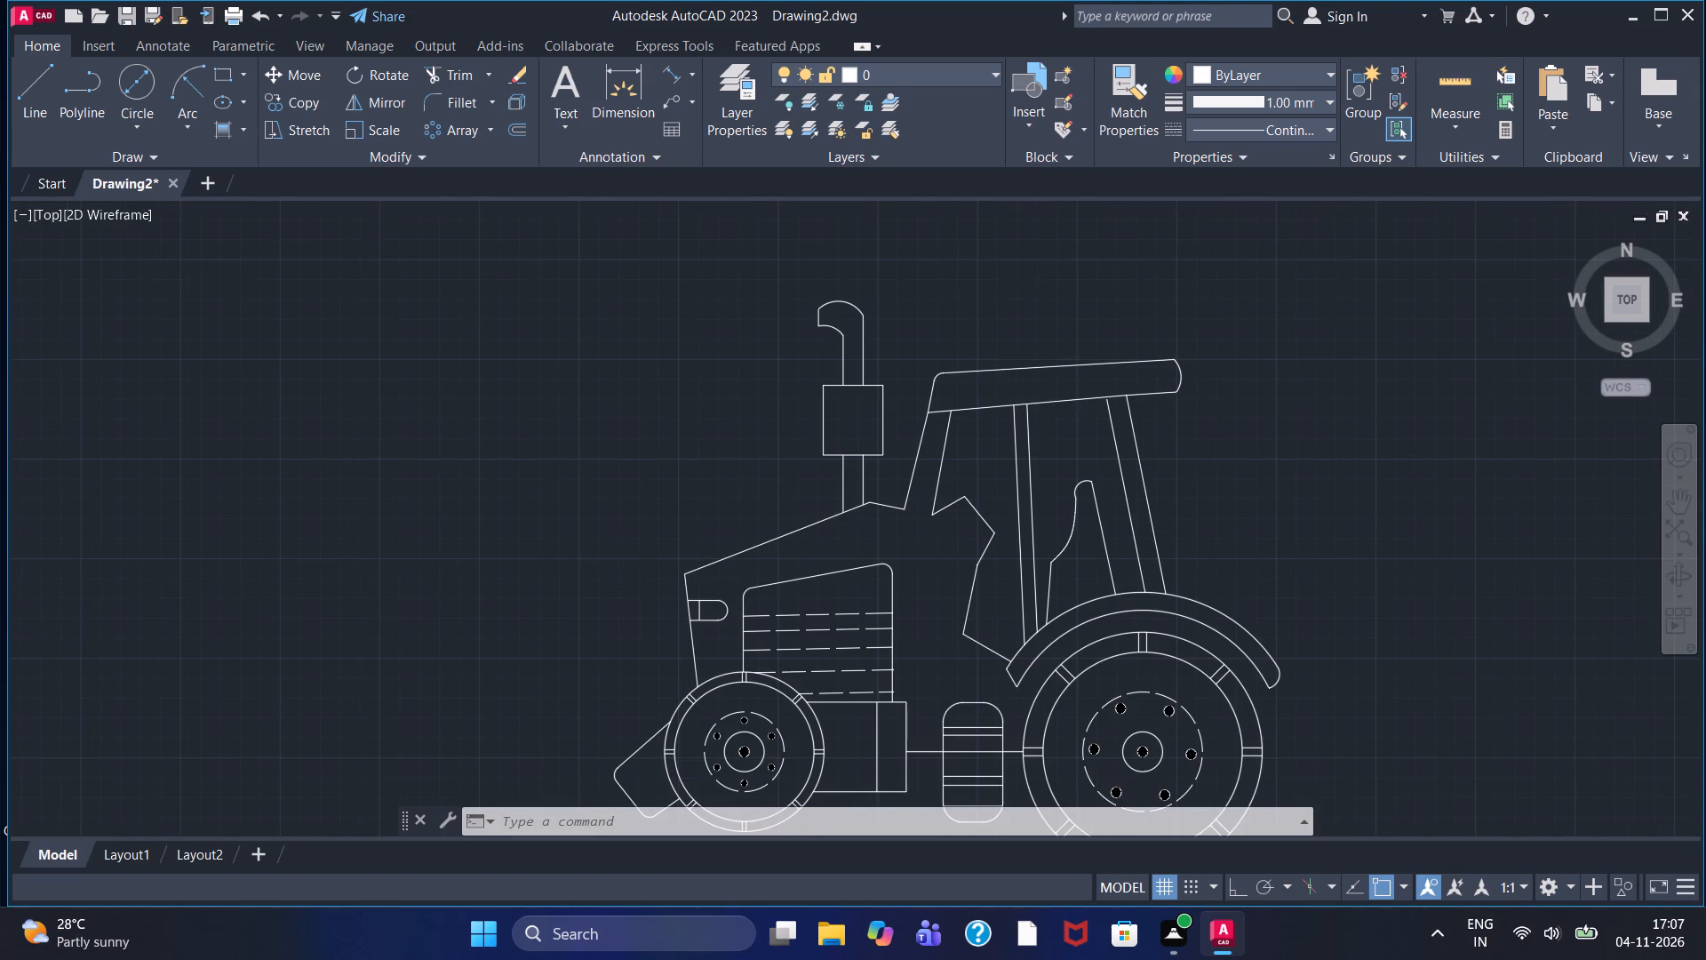
scroll(1069, 456, down, 1)
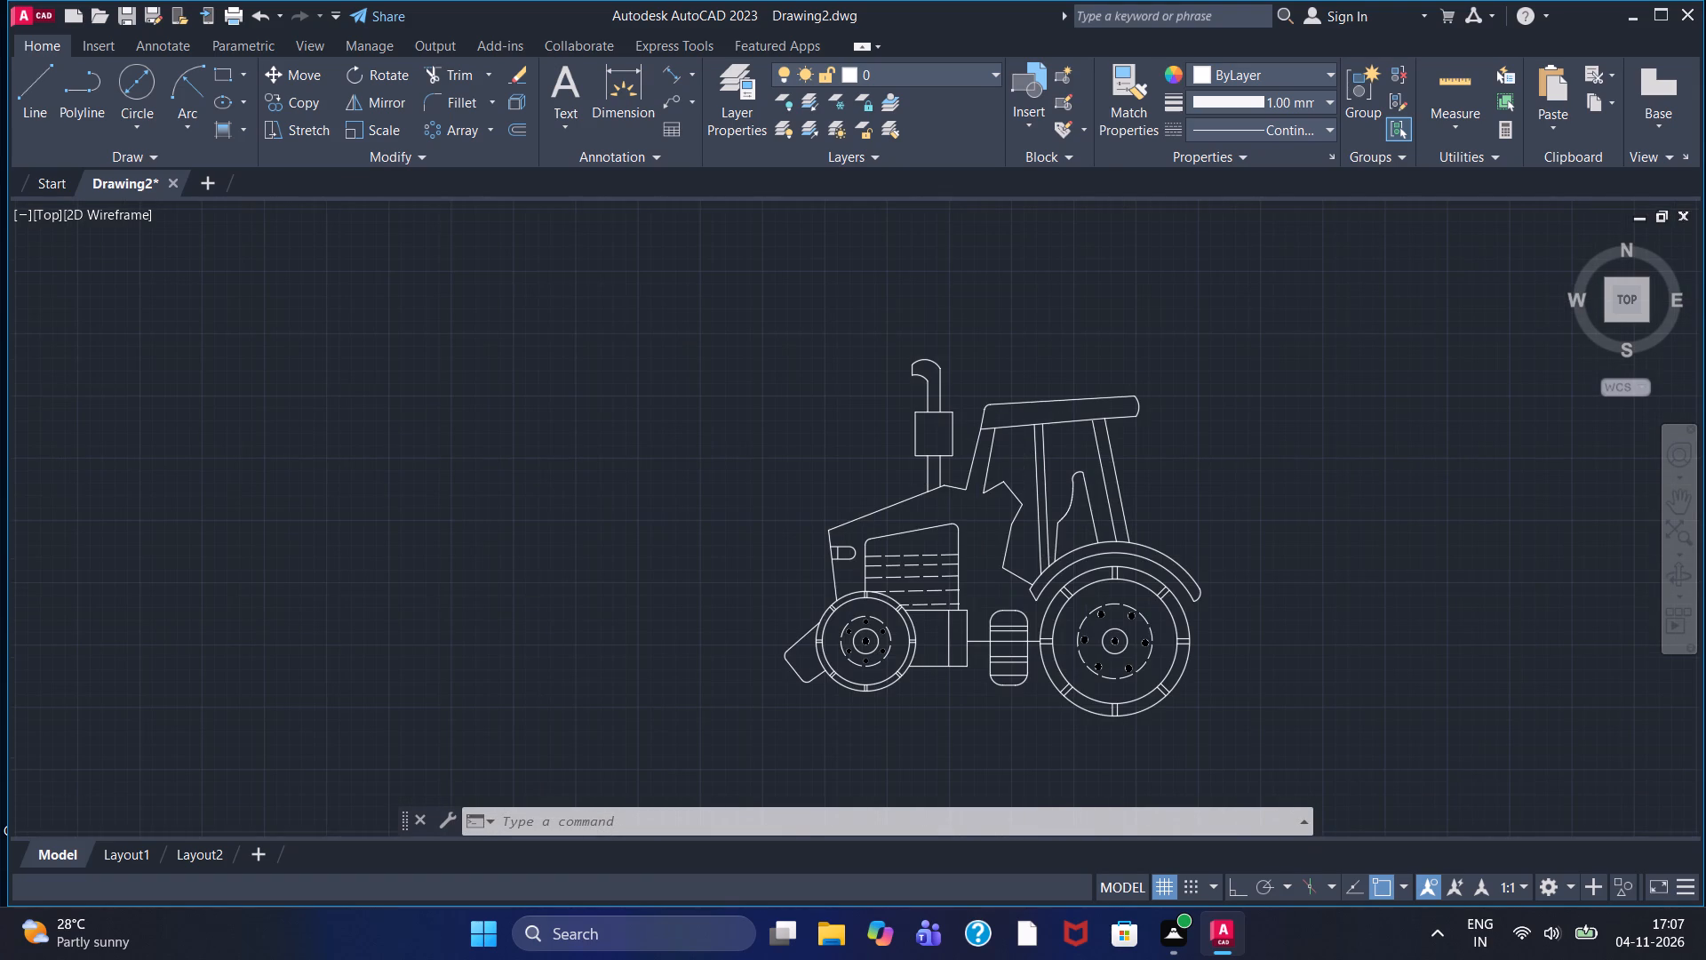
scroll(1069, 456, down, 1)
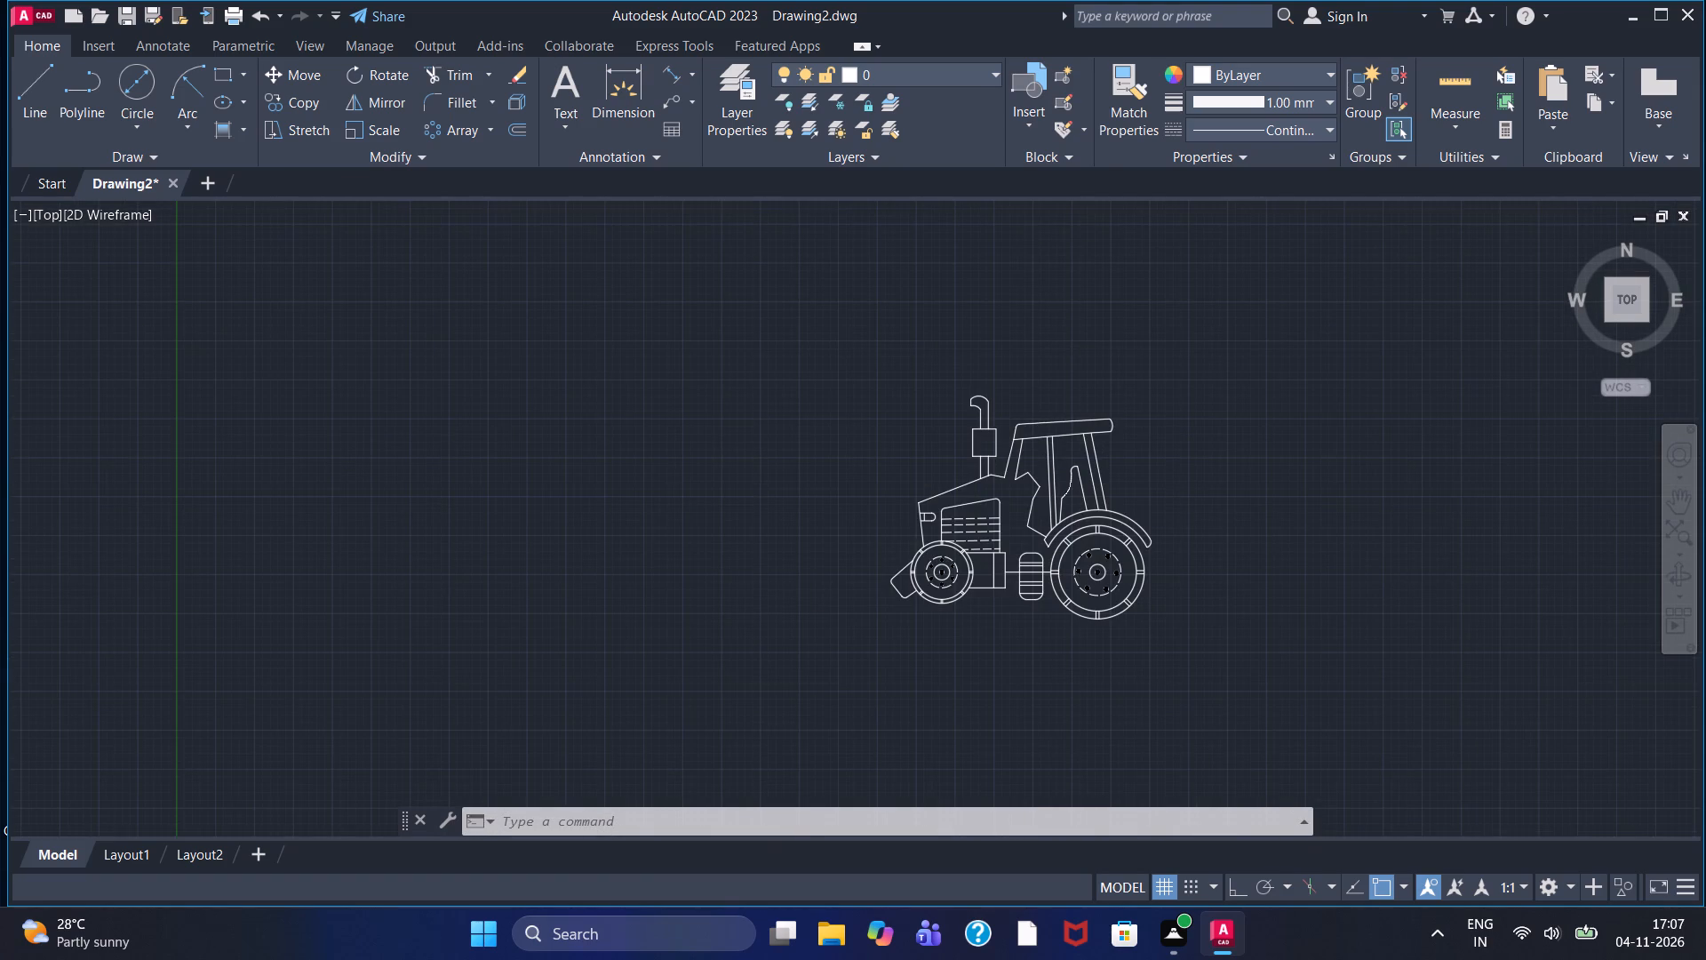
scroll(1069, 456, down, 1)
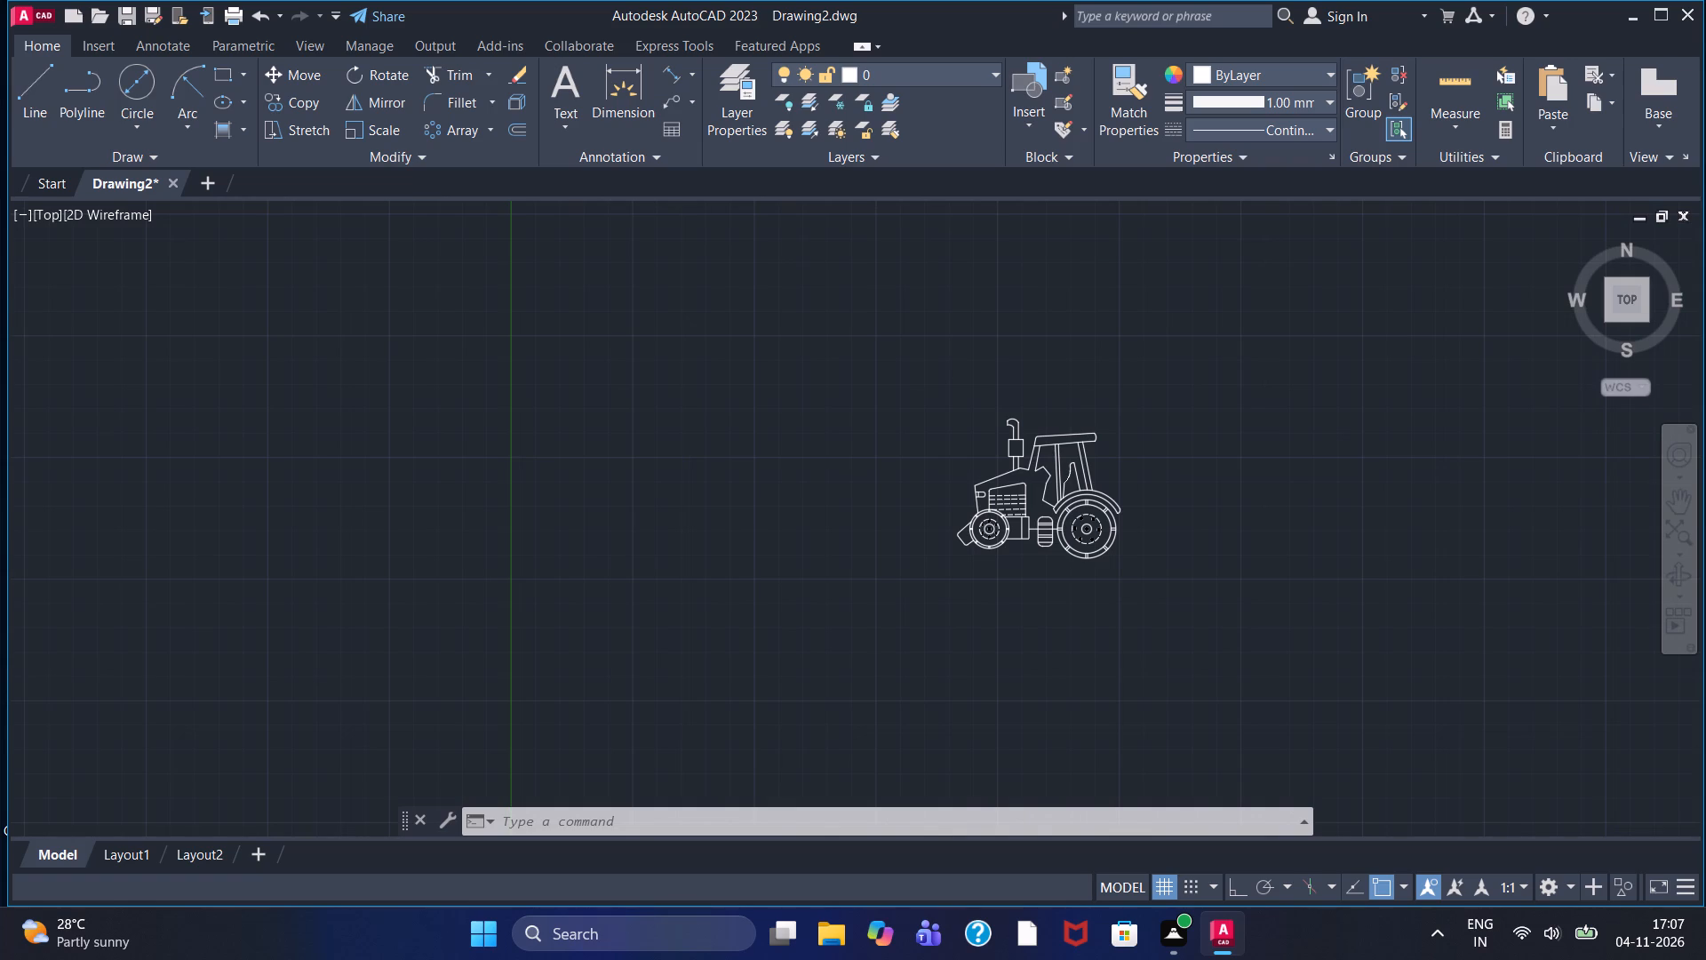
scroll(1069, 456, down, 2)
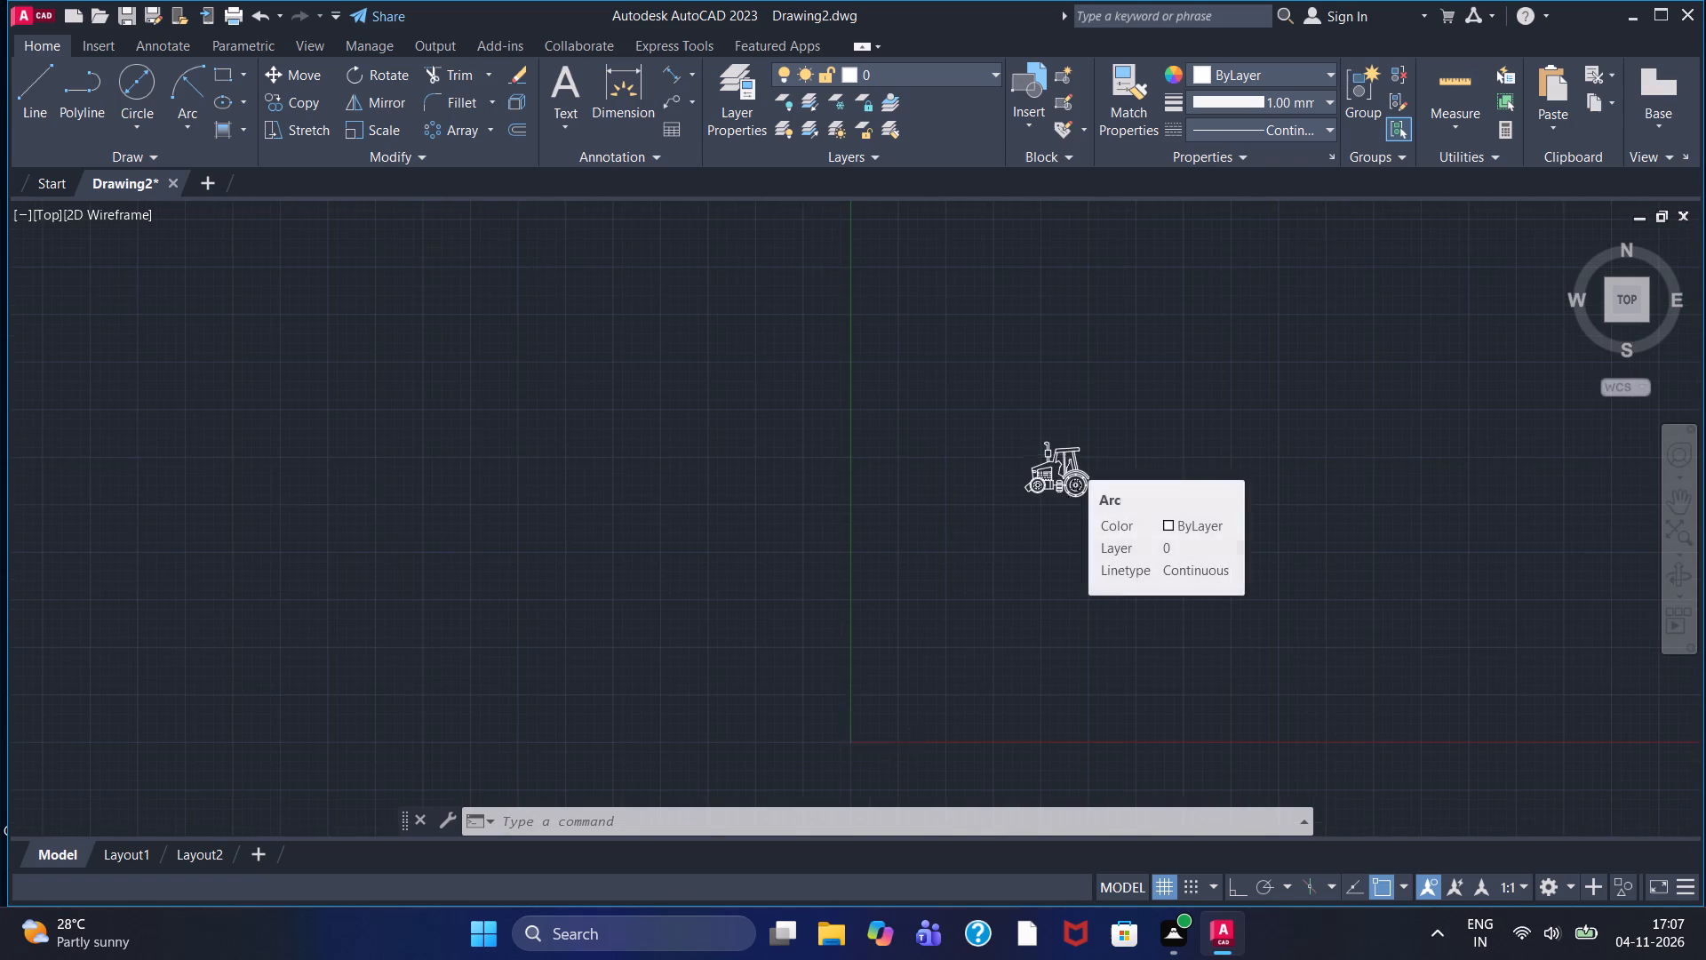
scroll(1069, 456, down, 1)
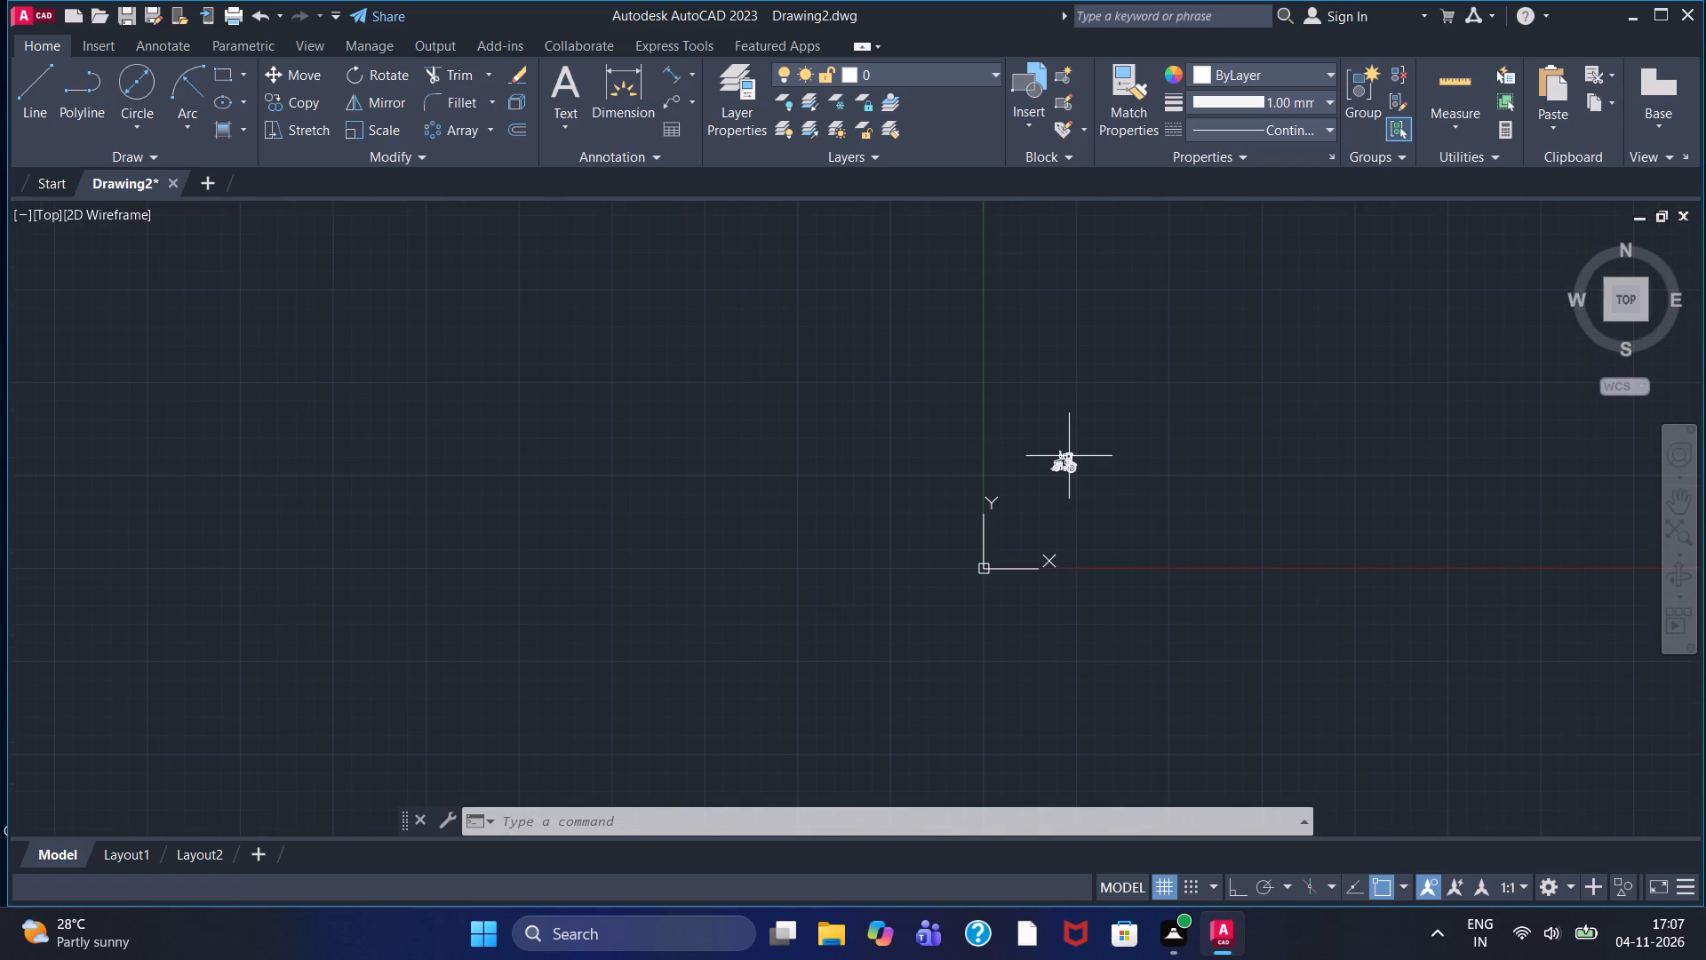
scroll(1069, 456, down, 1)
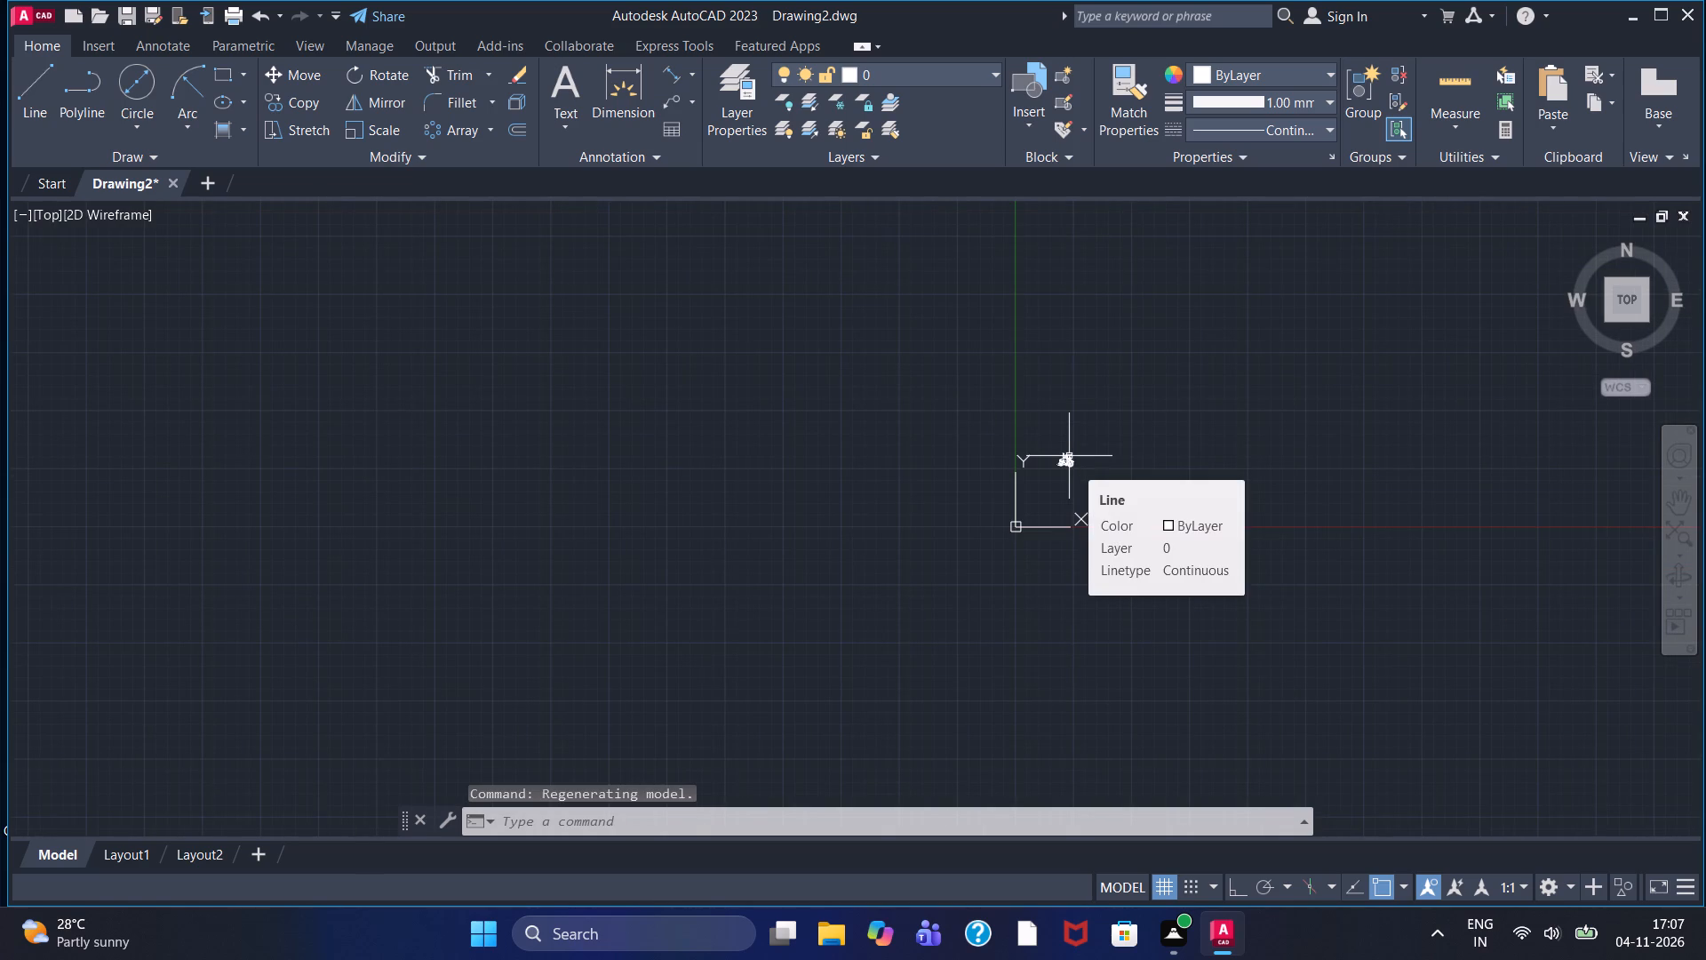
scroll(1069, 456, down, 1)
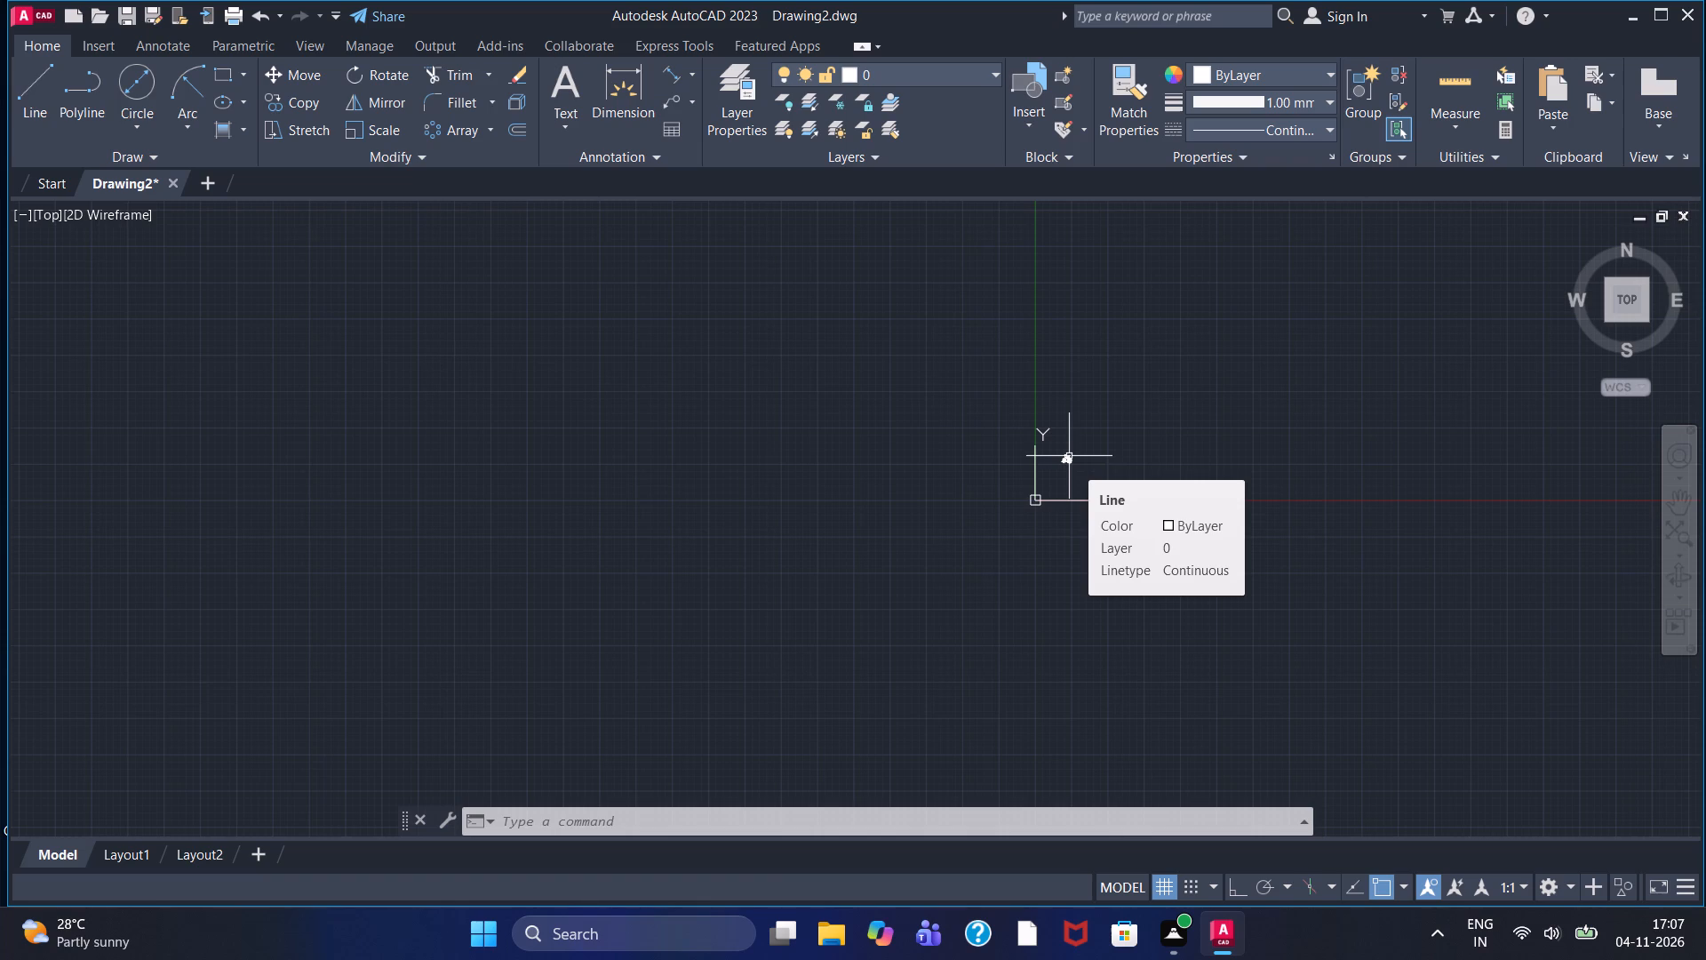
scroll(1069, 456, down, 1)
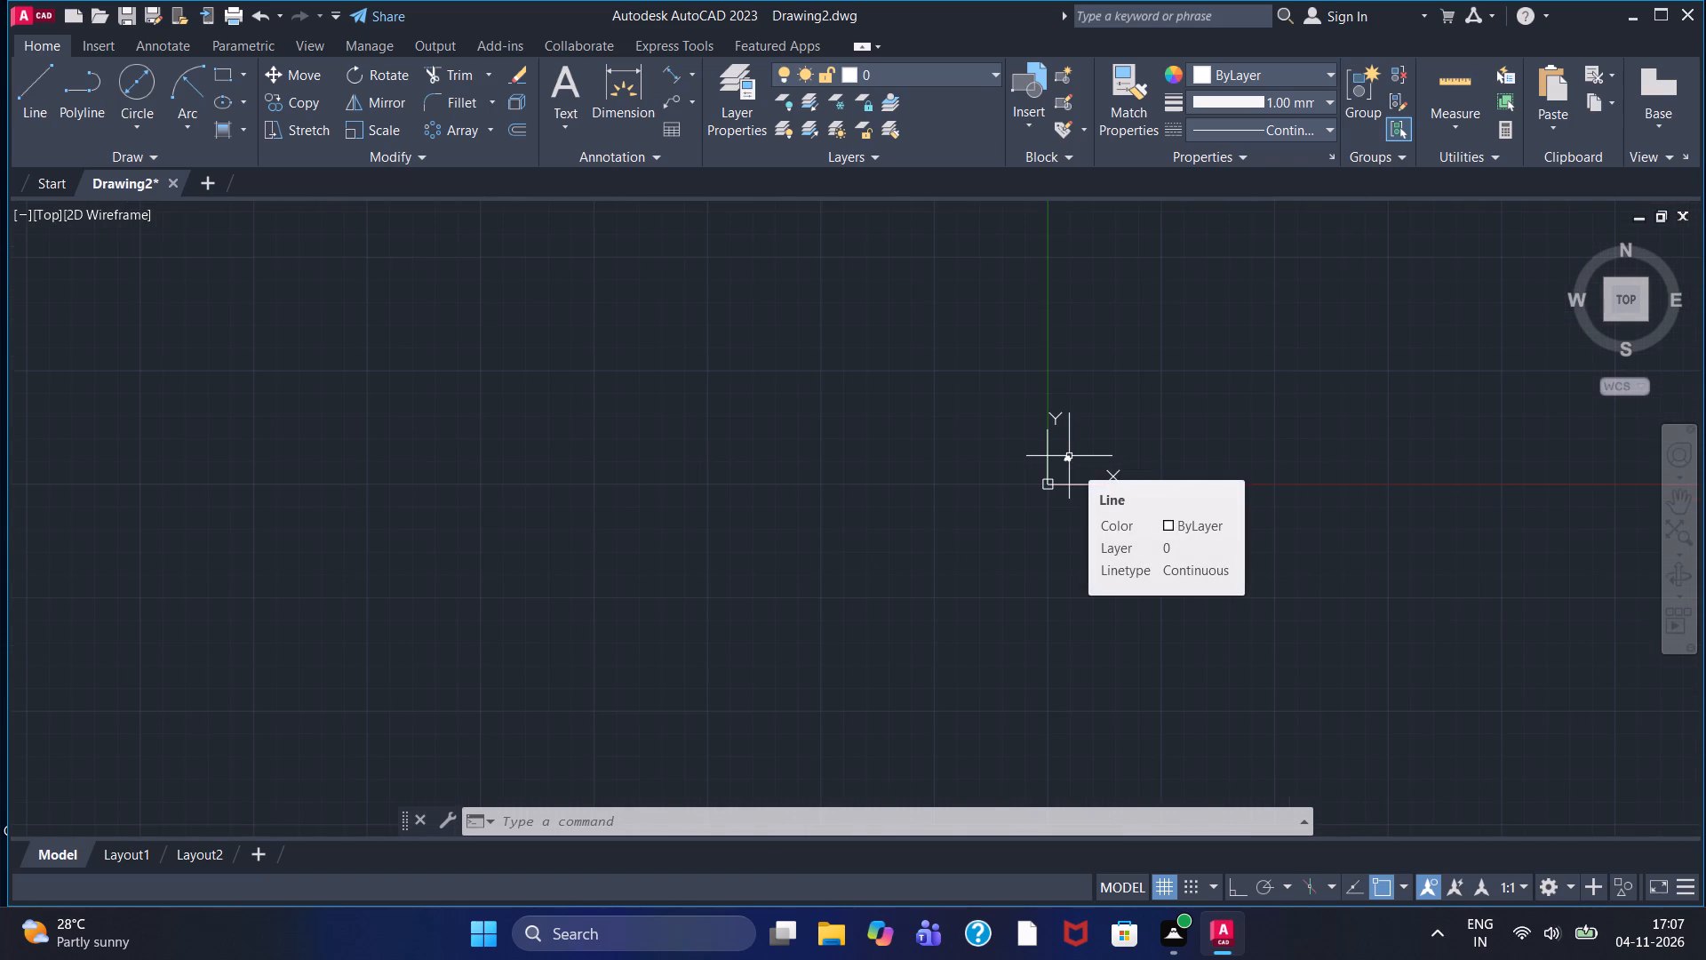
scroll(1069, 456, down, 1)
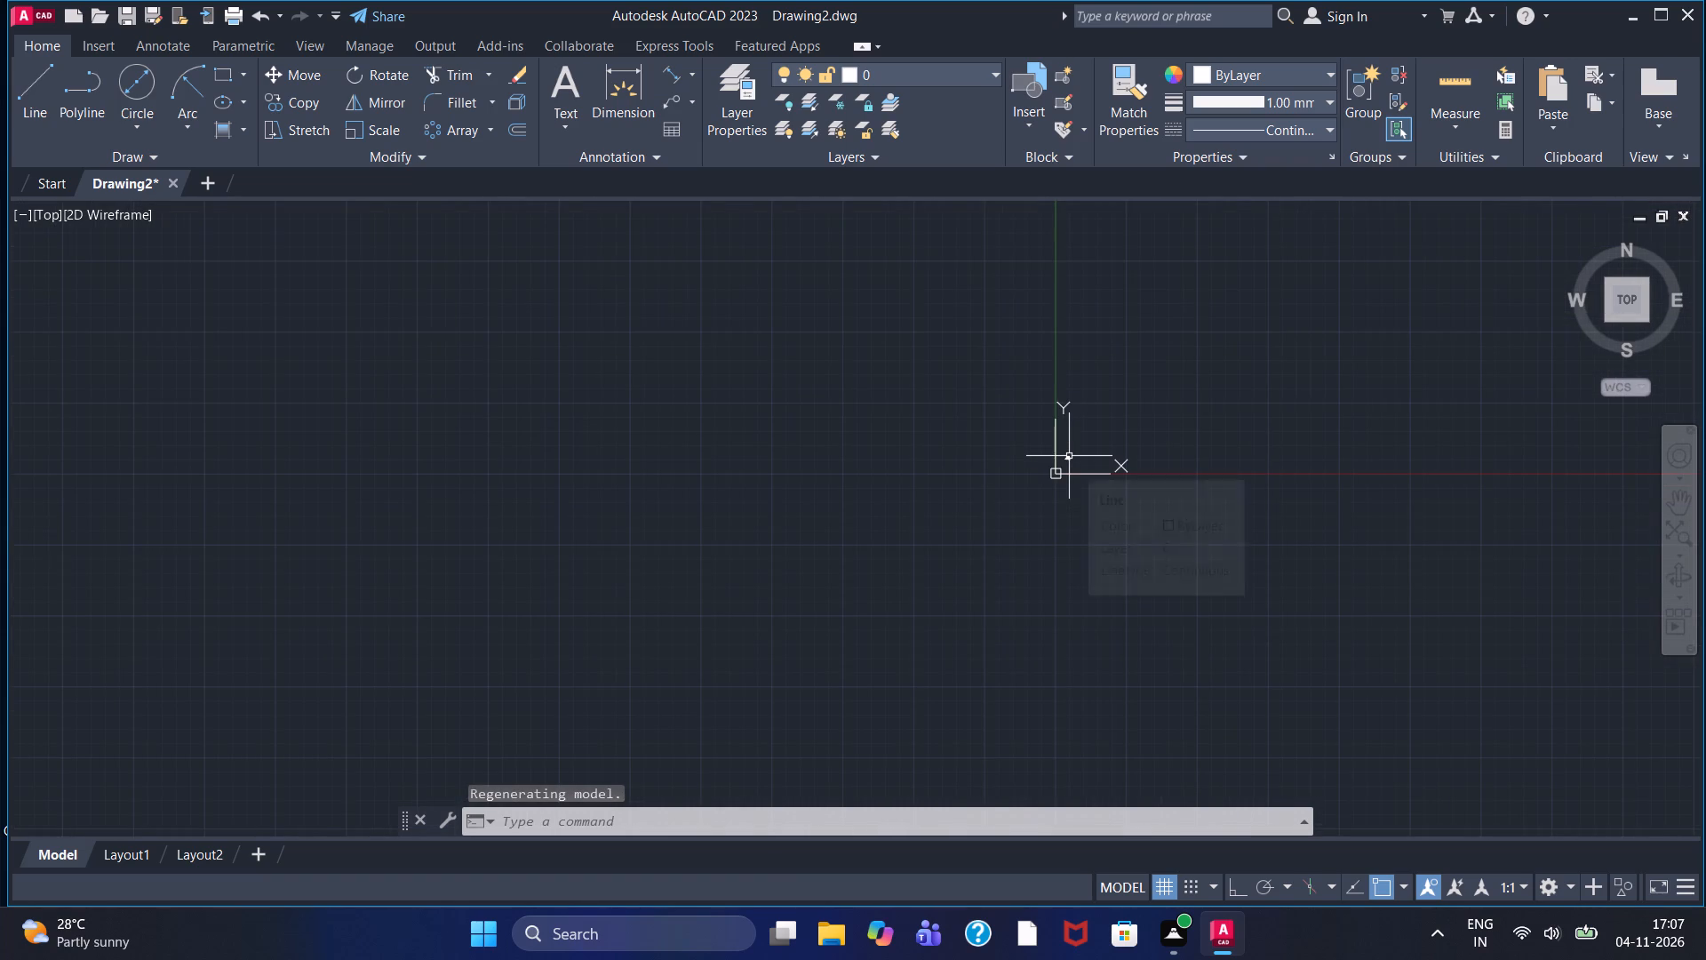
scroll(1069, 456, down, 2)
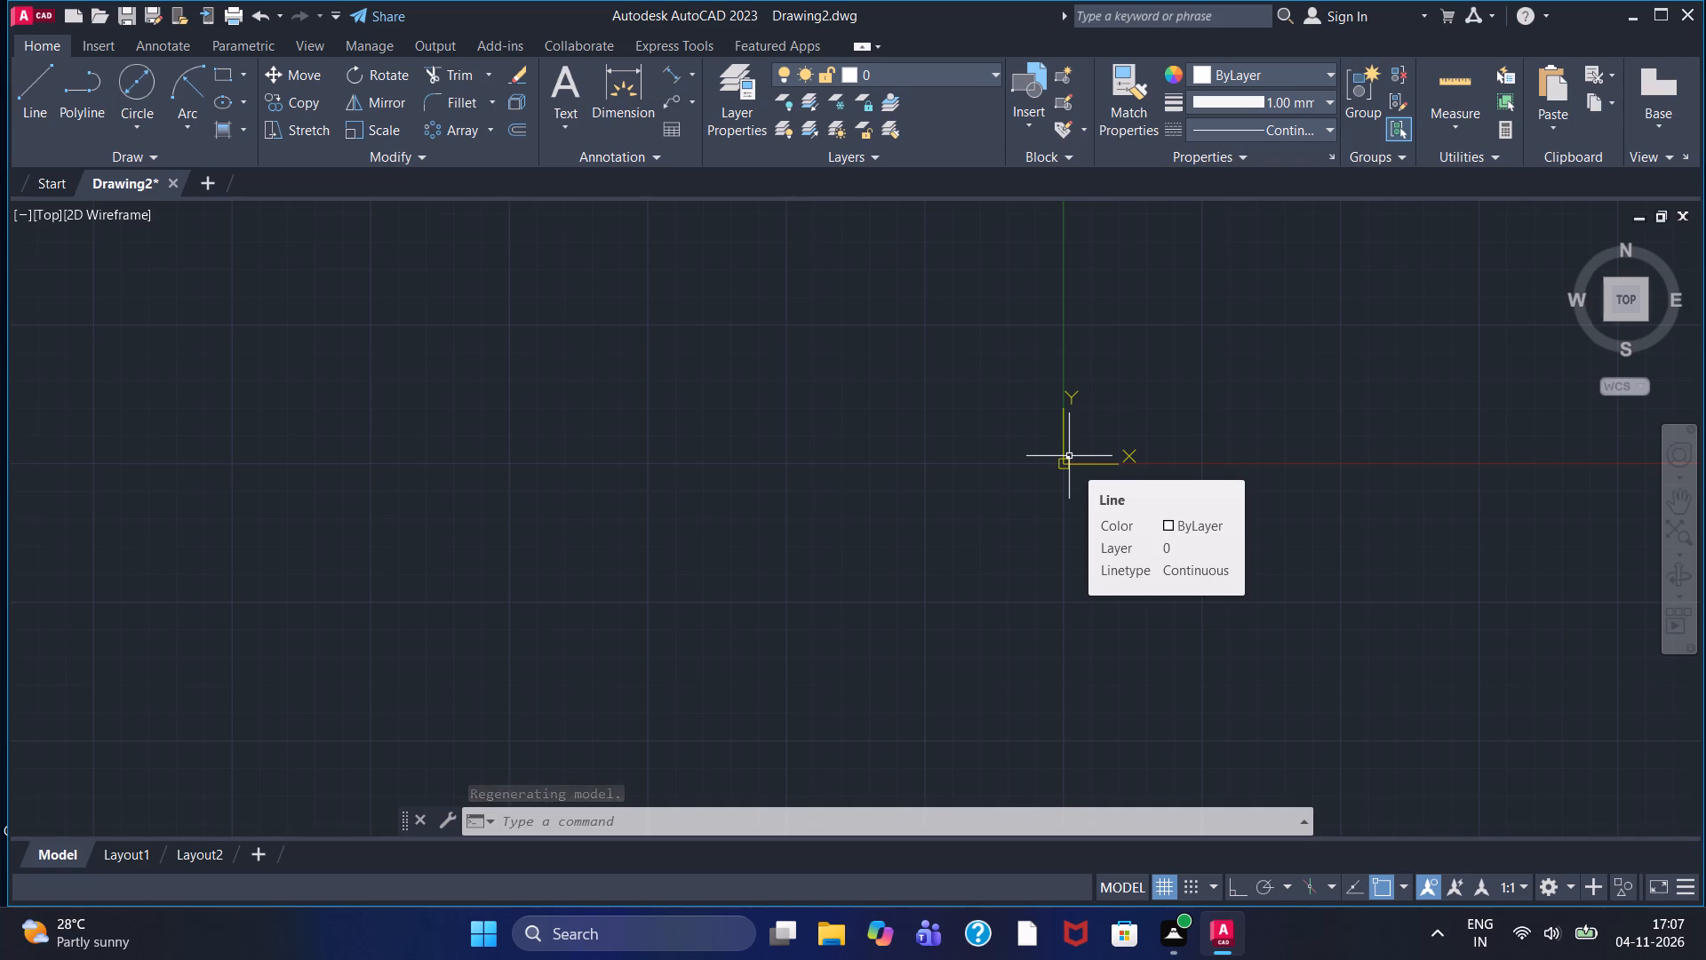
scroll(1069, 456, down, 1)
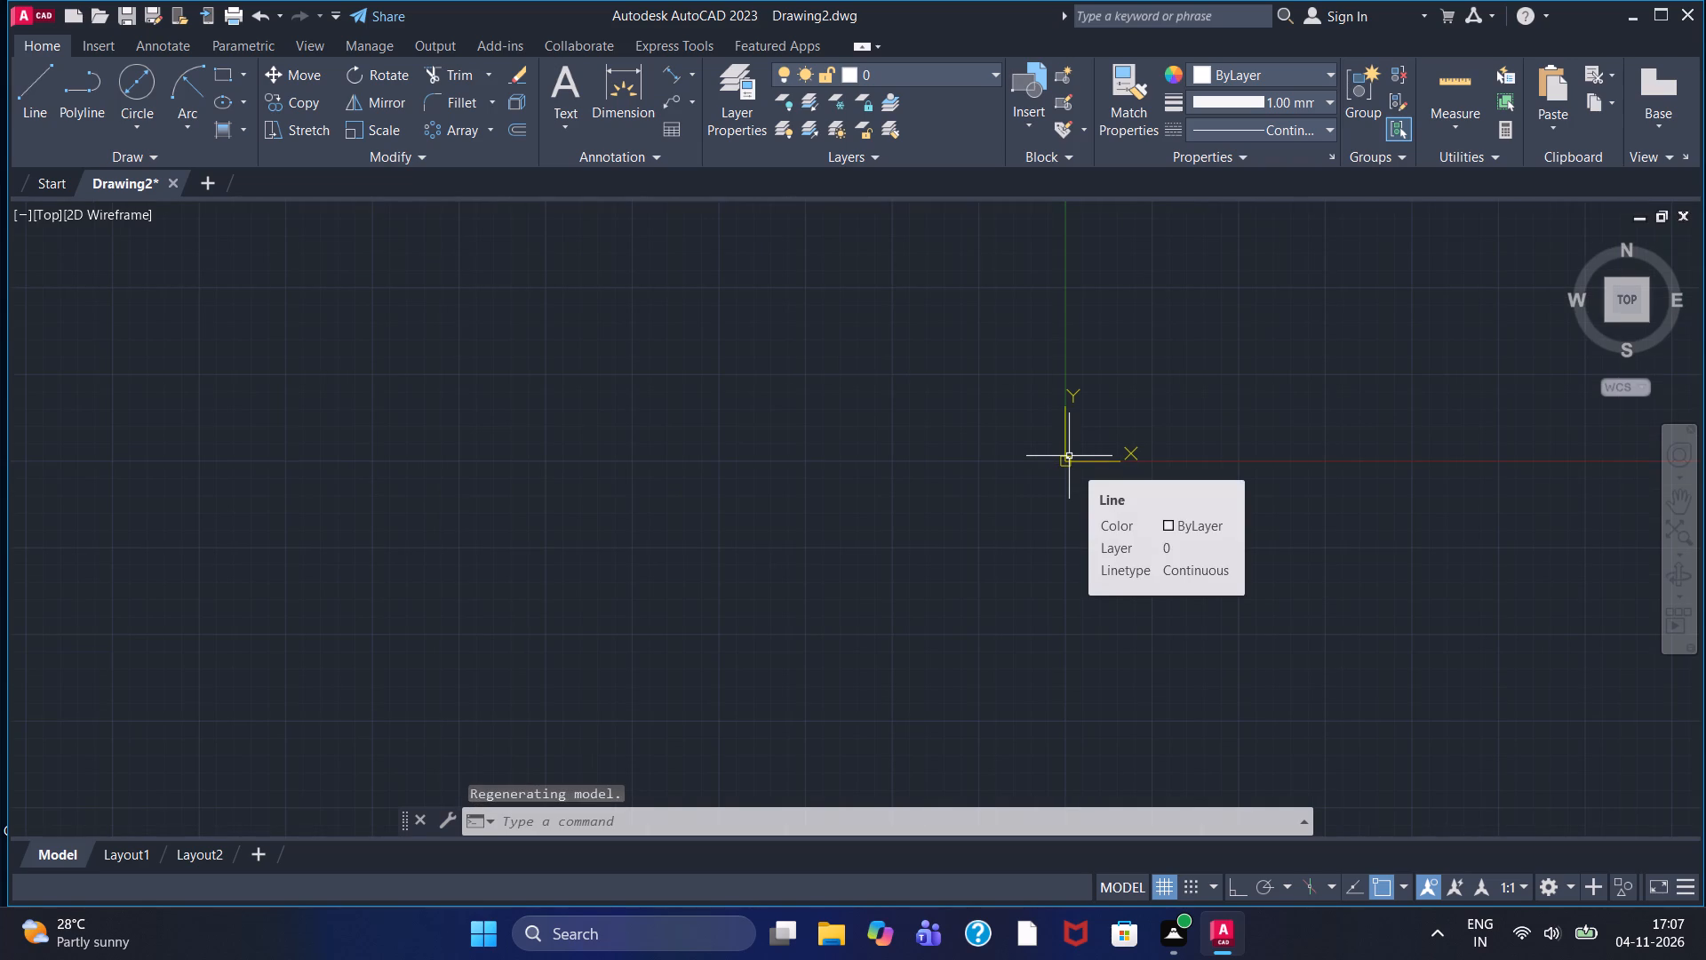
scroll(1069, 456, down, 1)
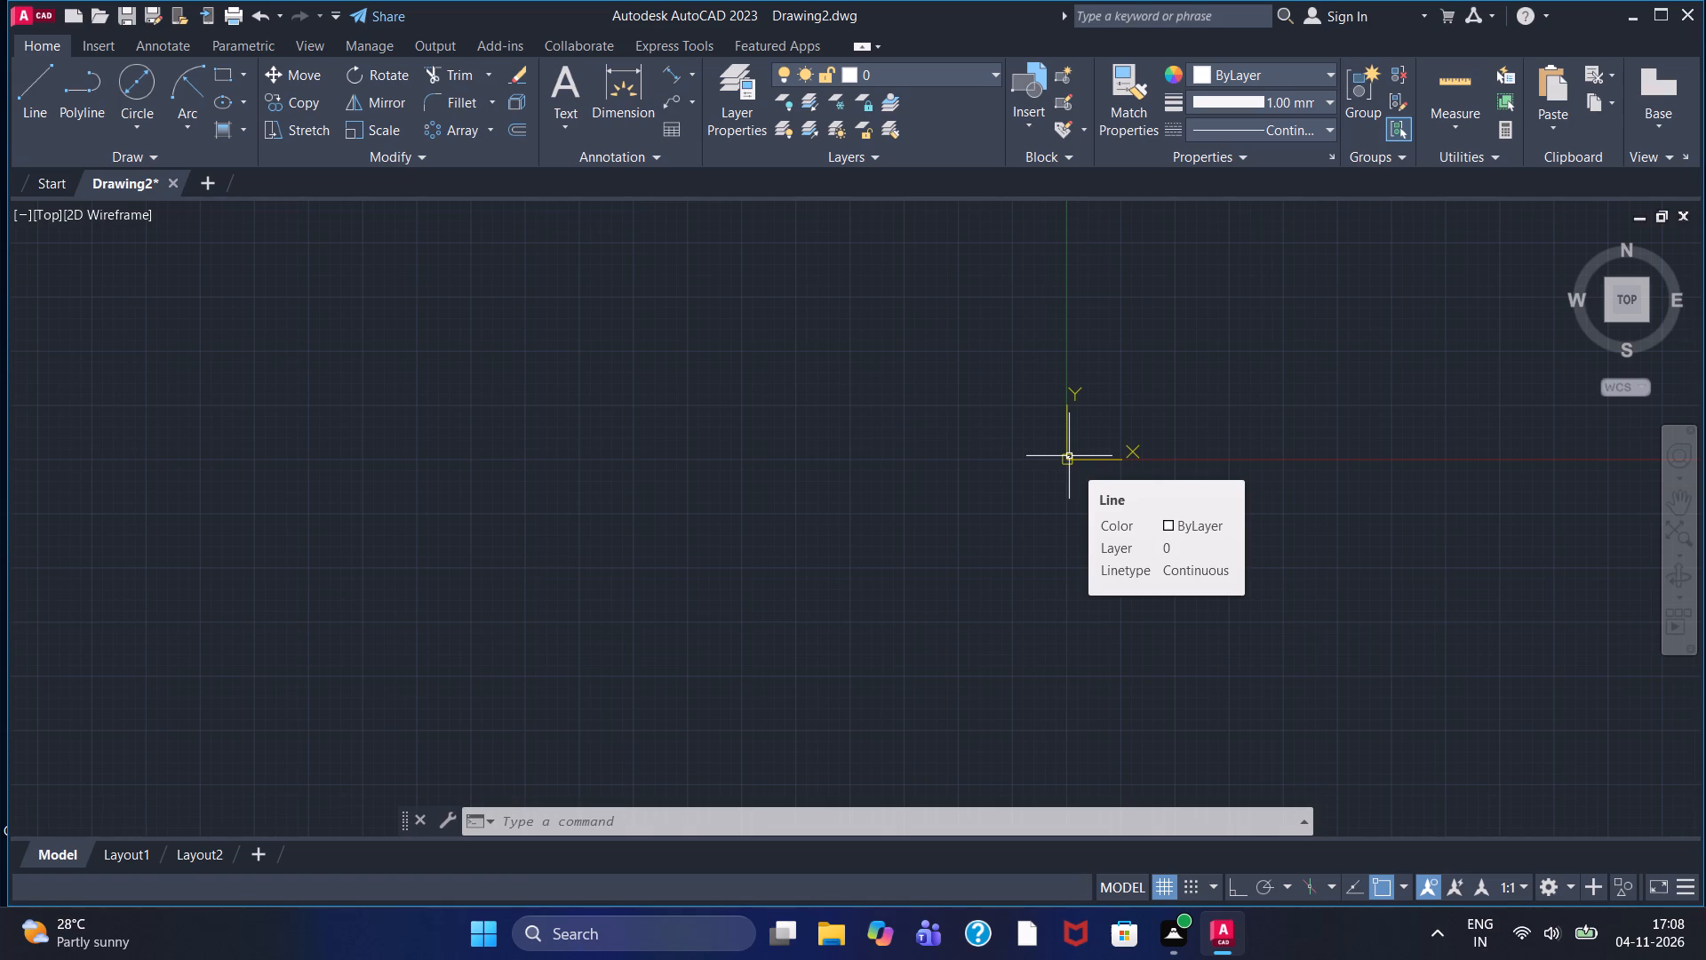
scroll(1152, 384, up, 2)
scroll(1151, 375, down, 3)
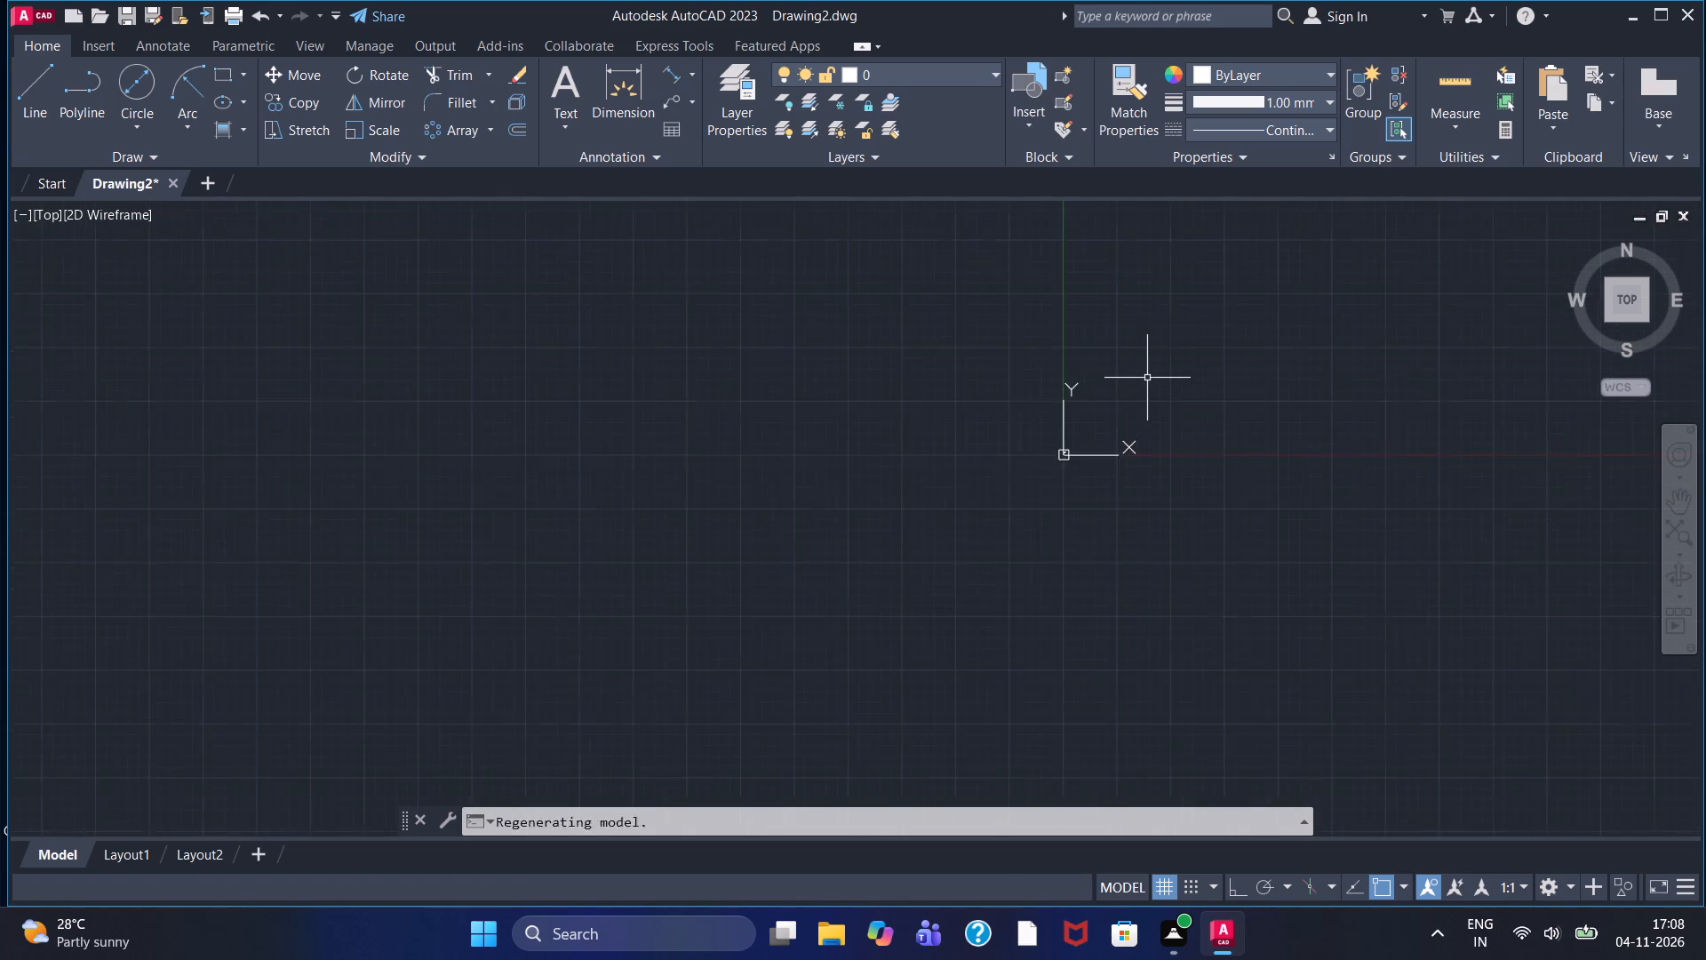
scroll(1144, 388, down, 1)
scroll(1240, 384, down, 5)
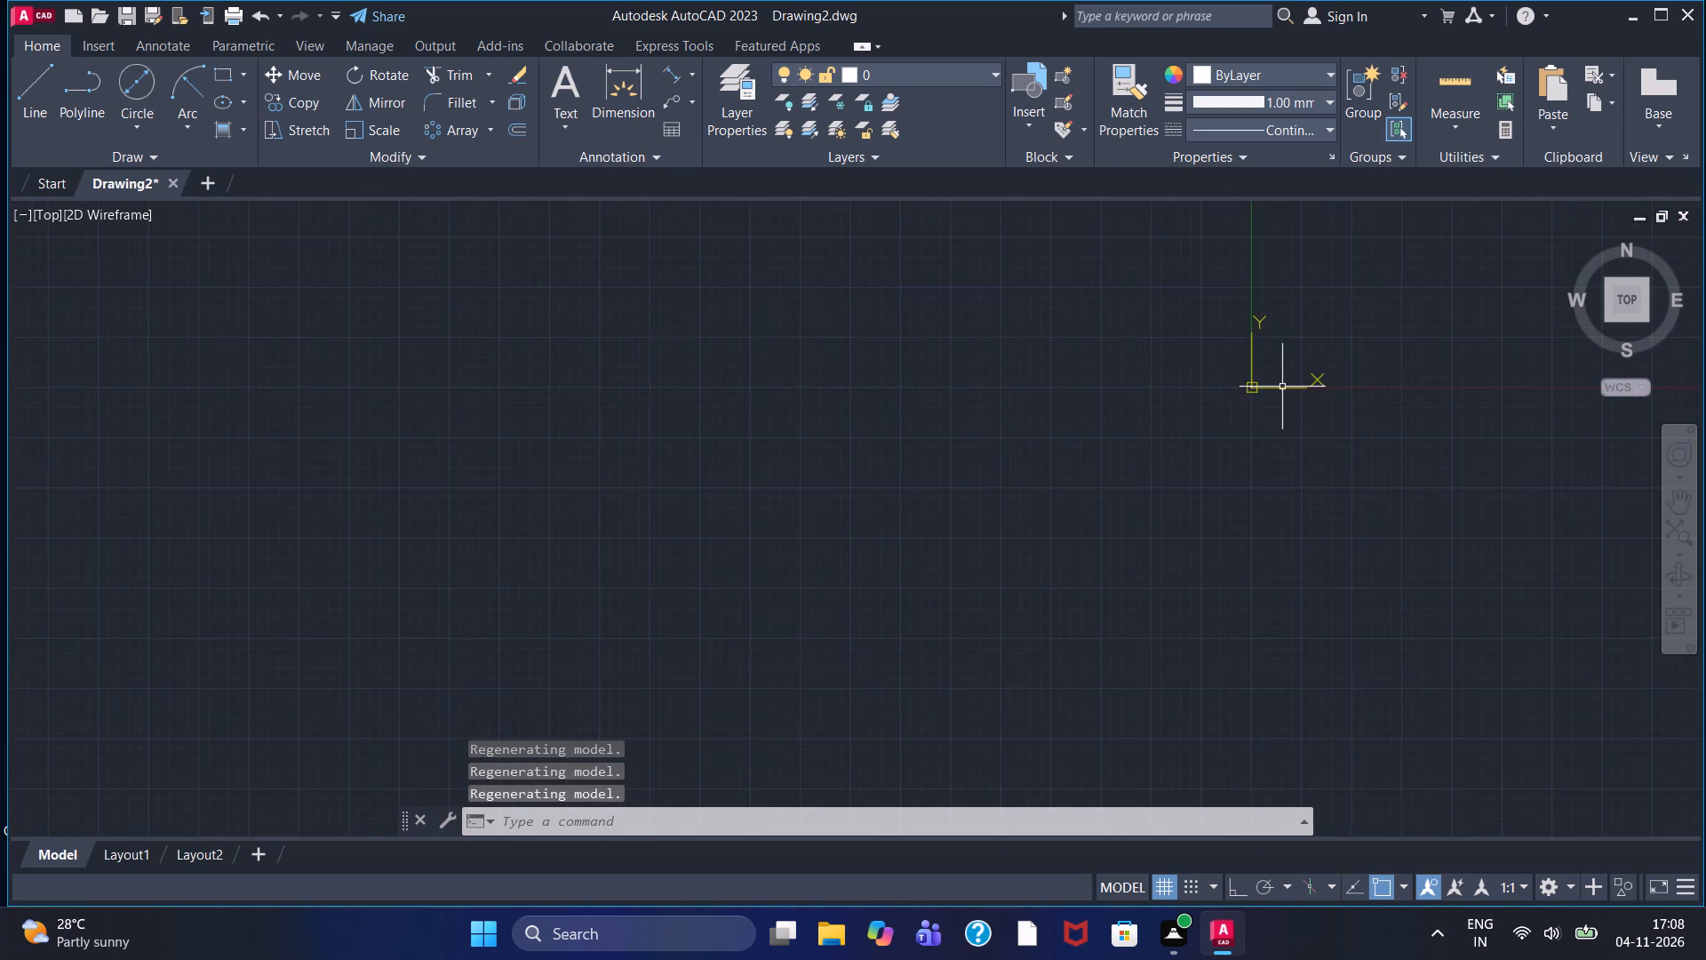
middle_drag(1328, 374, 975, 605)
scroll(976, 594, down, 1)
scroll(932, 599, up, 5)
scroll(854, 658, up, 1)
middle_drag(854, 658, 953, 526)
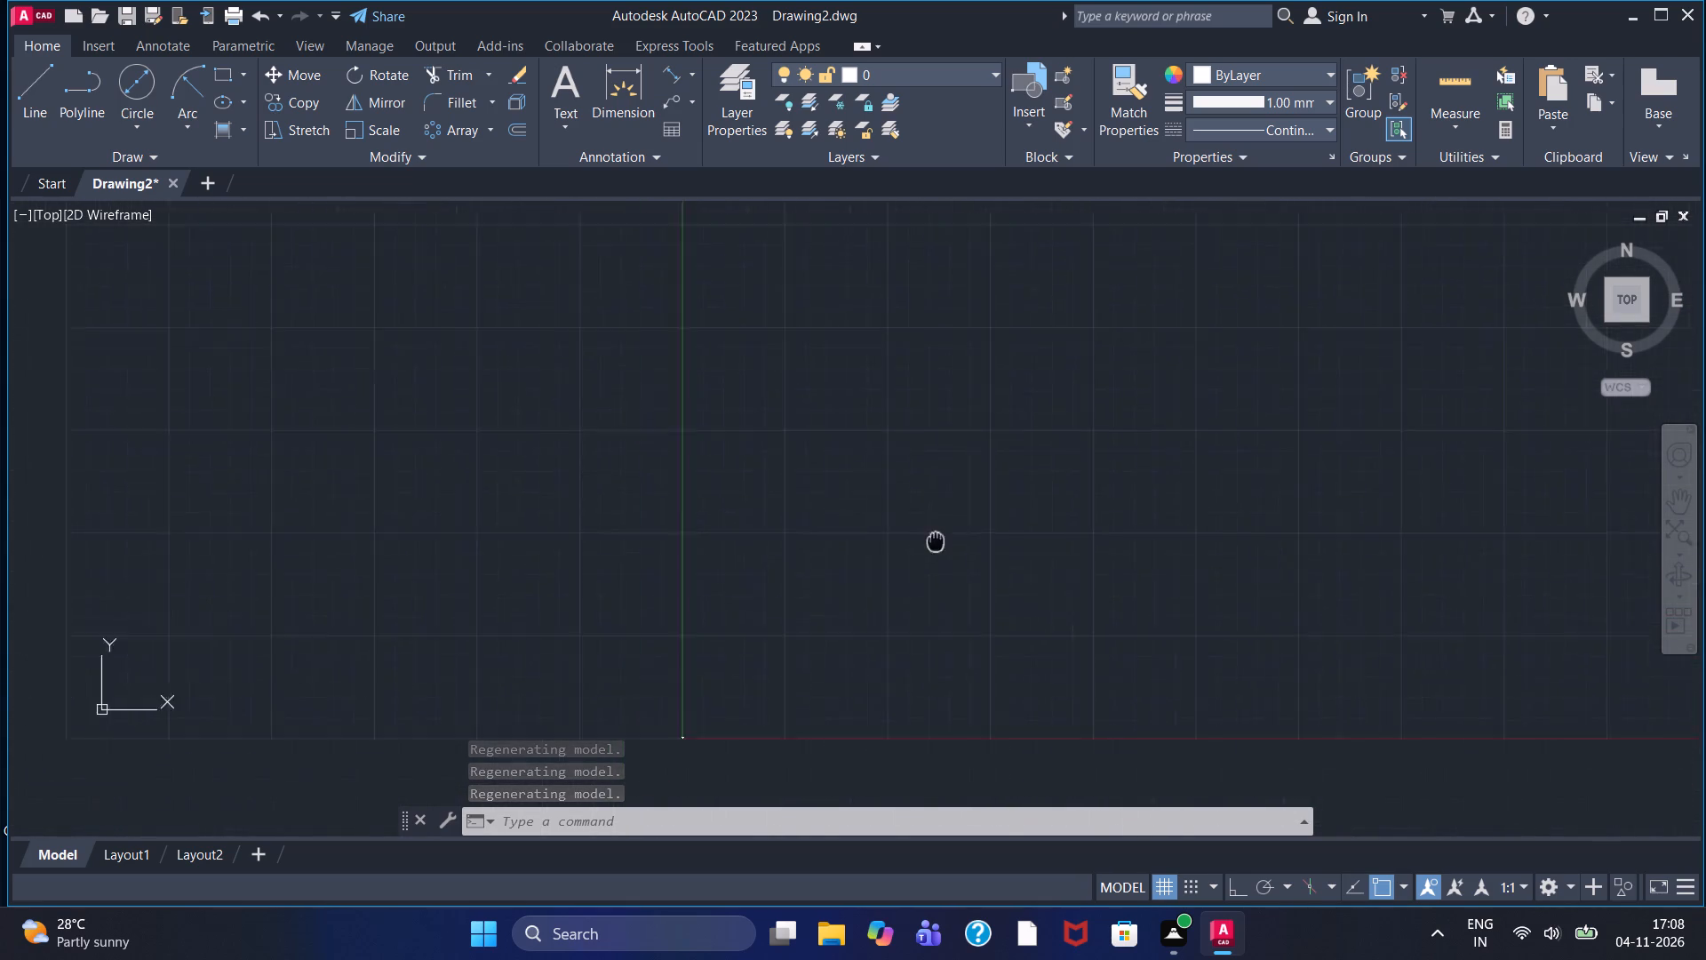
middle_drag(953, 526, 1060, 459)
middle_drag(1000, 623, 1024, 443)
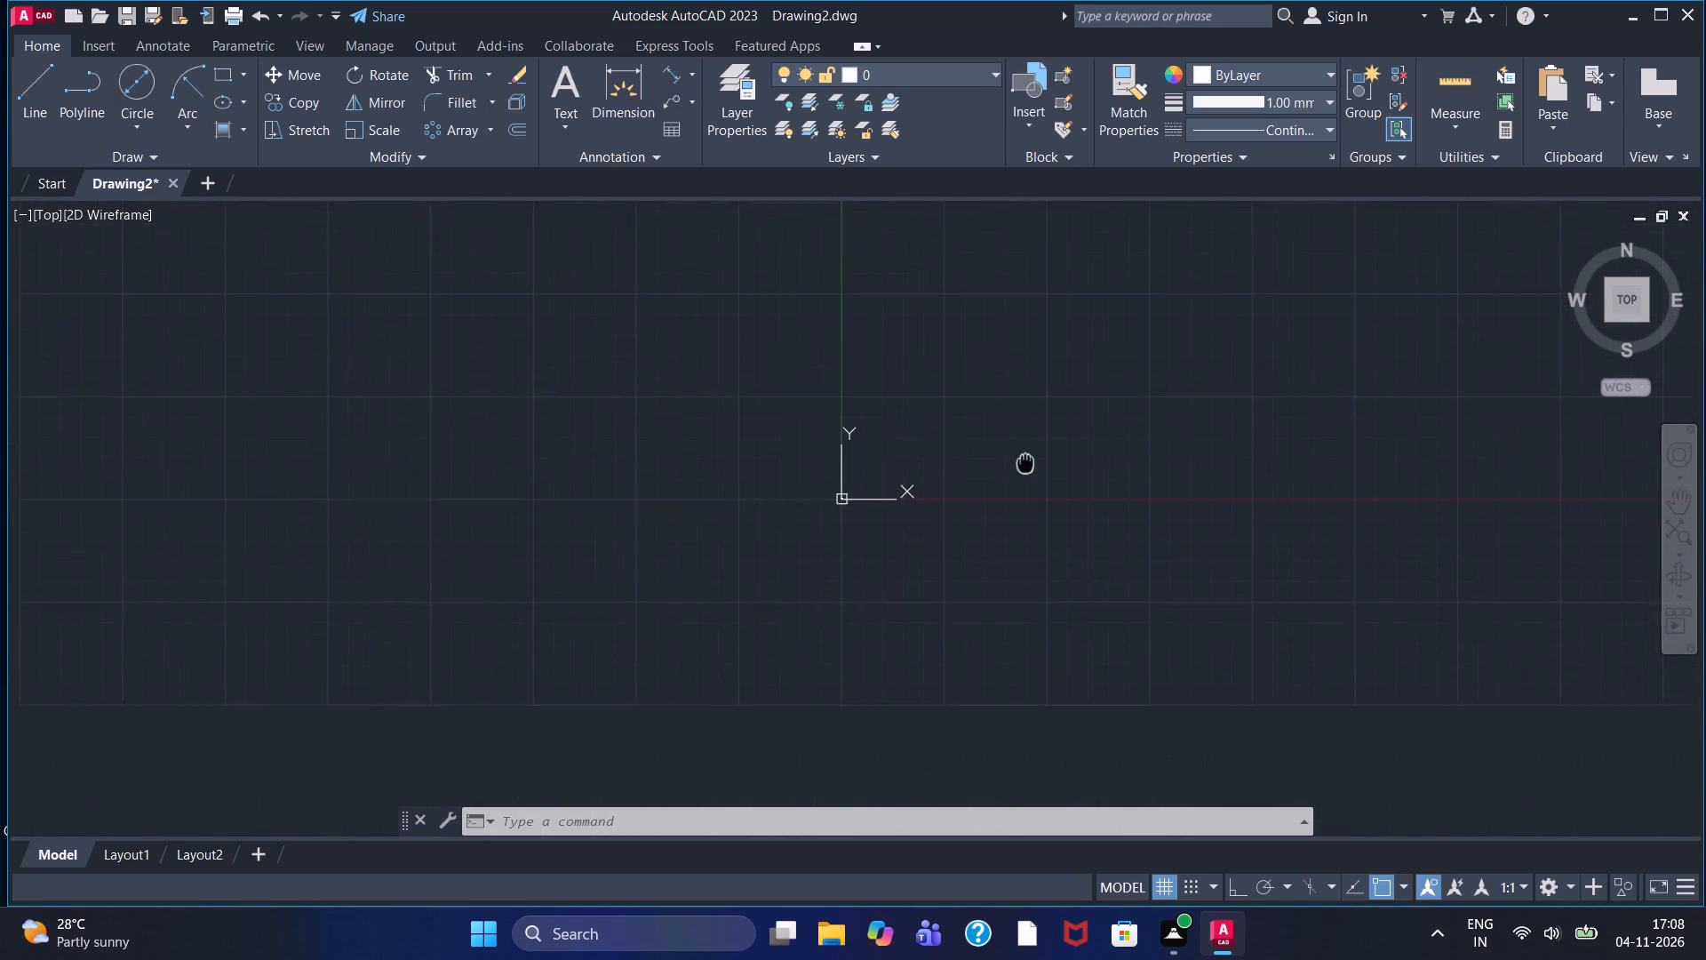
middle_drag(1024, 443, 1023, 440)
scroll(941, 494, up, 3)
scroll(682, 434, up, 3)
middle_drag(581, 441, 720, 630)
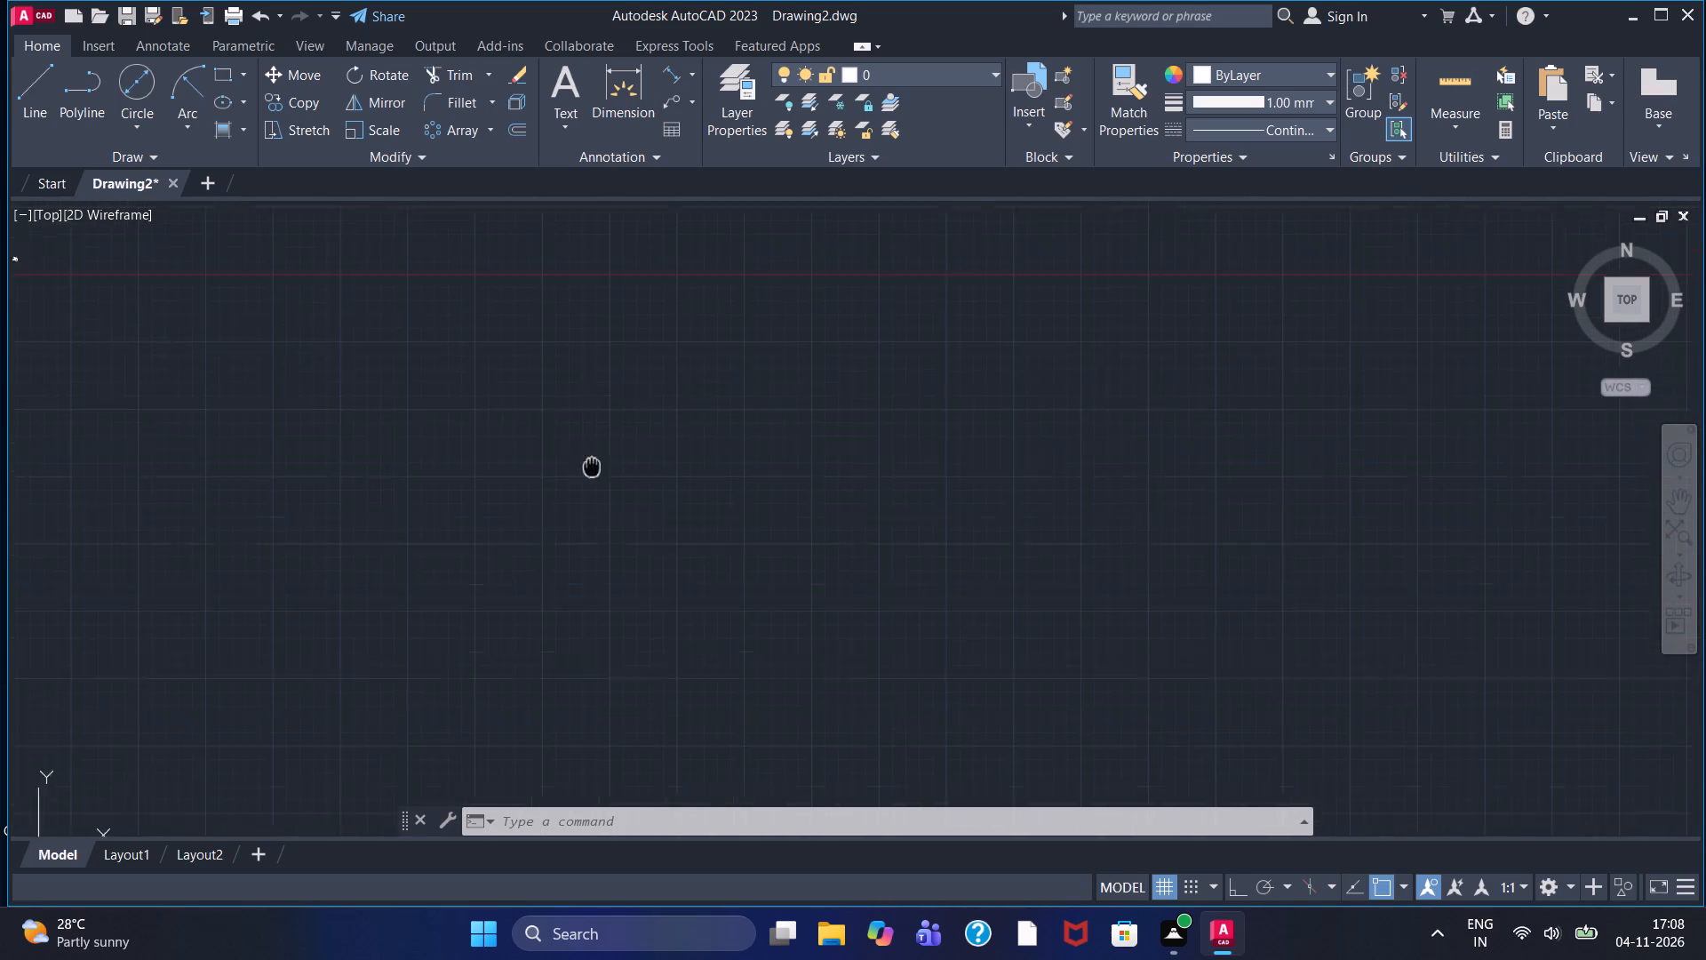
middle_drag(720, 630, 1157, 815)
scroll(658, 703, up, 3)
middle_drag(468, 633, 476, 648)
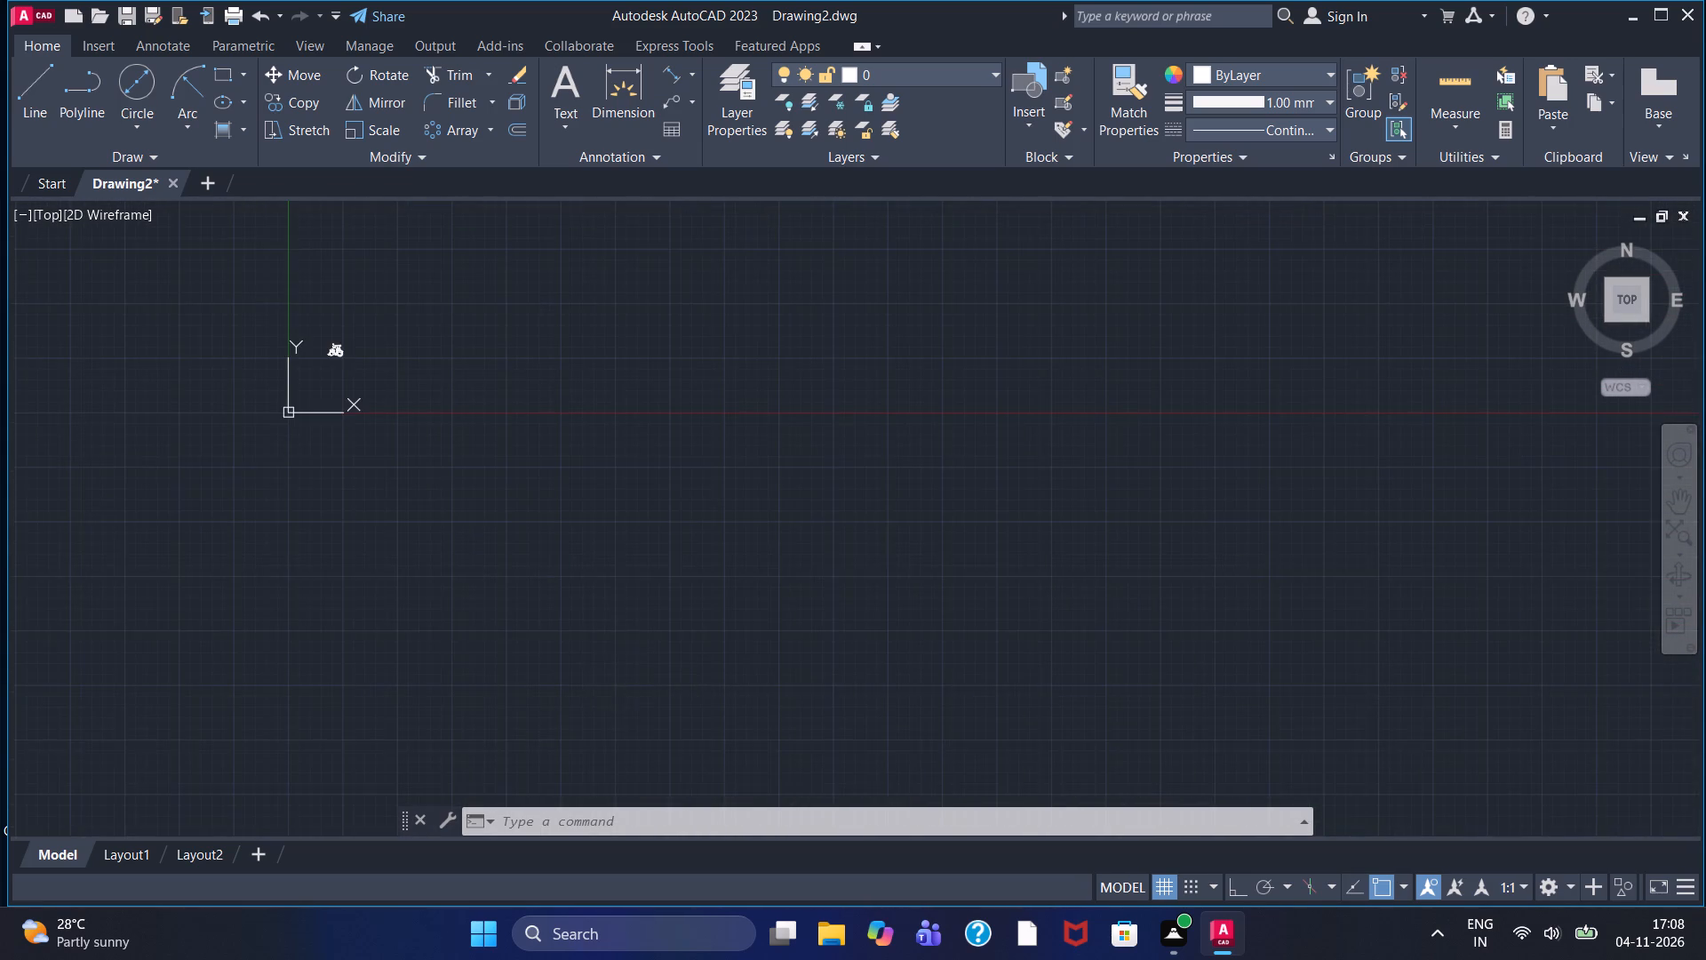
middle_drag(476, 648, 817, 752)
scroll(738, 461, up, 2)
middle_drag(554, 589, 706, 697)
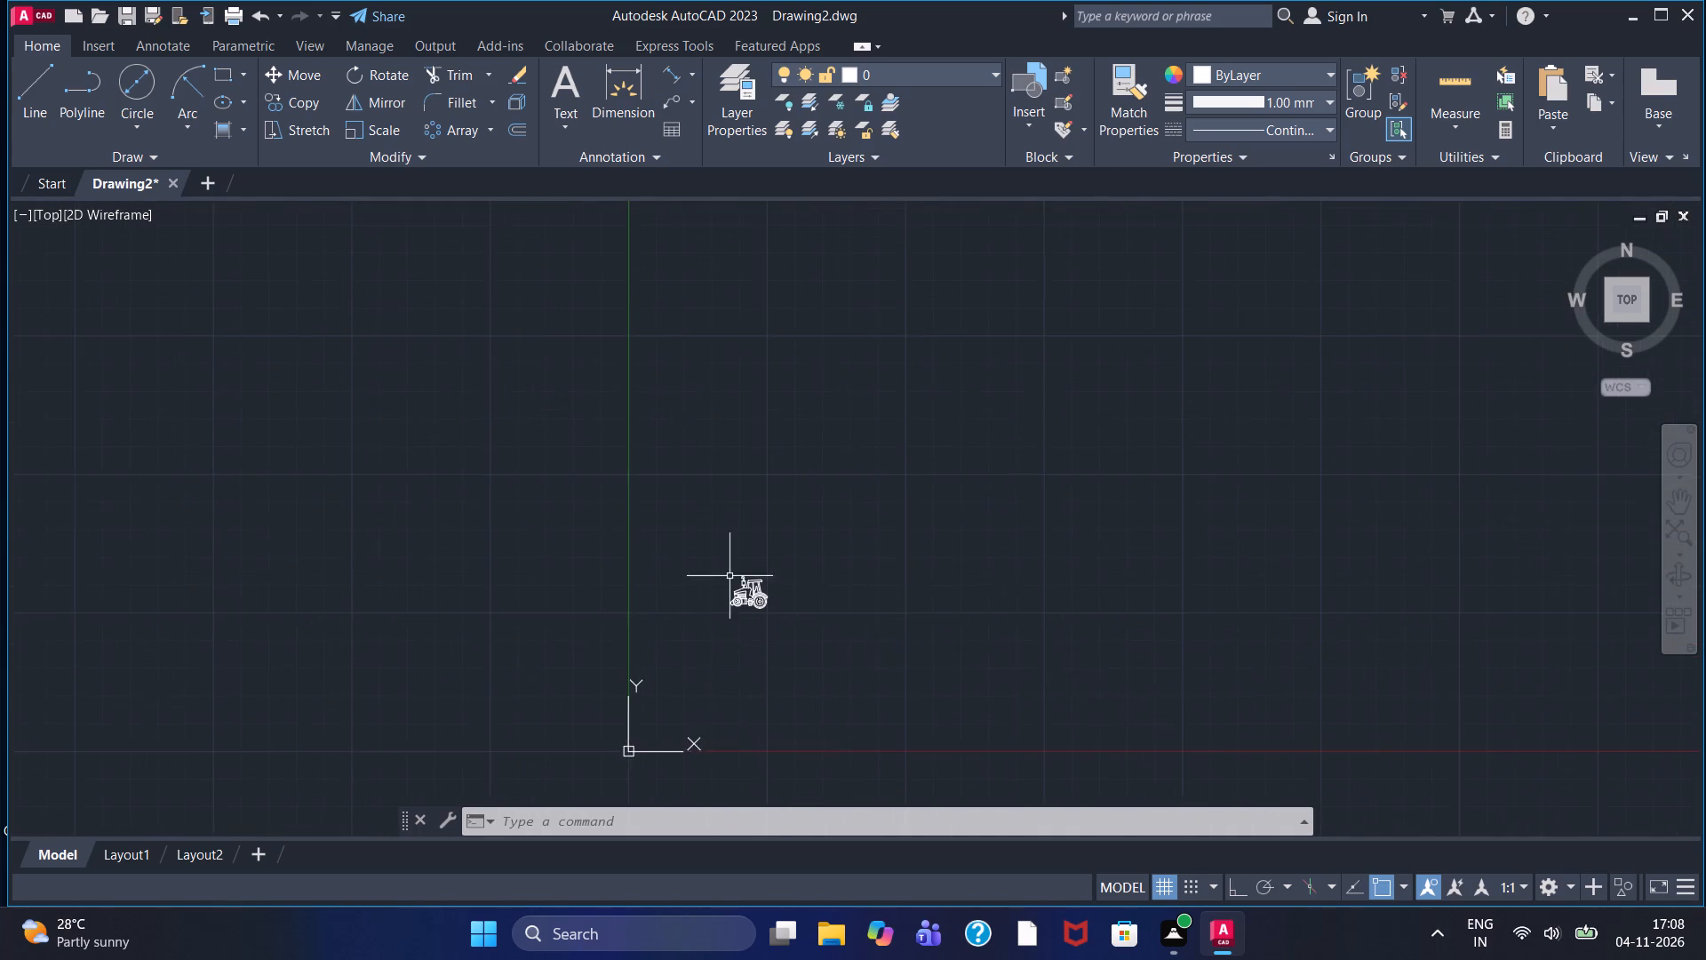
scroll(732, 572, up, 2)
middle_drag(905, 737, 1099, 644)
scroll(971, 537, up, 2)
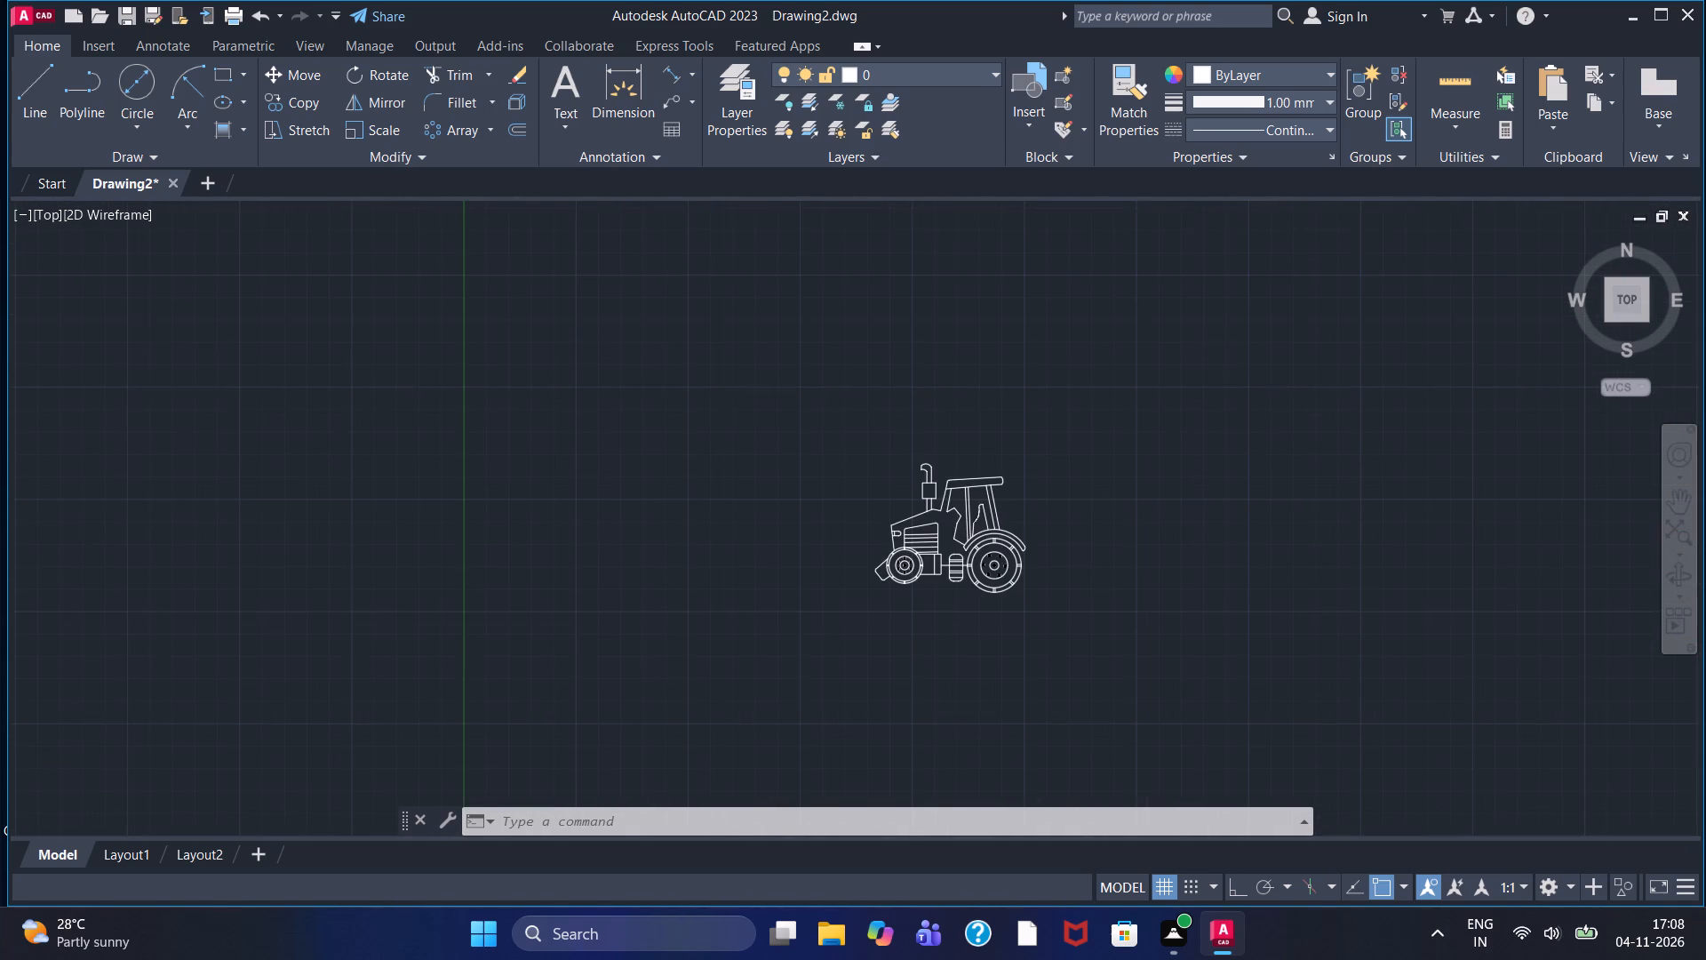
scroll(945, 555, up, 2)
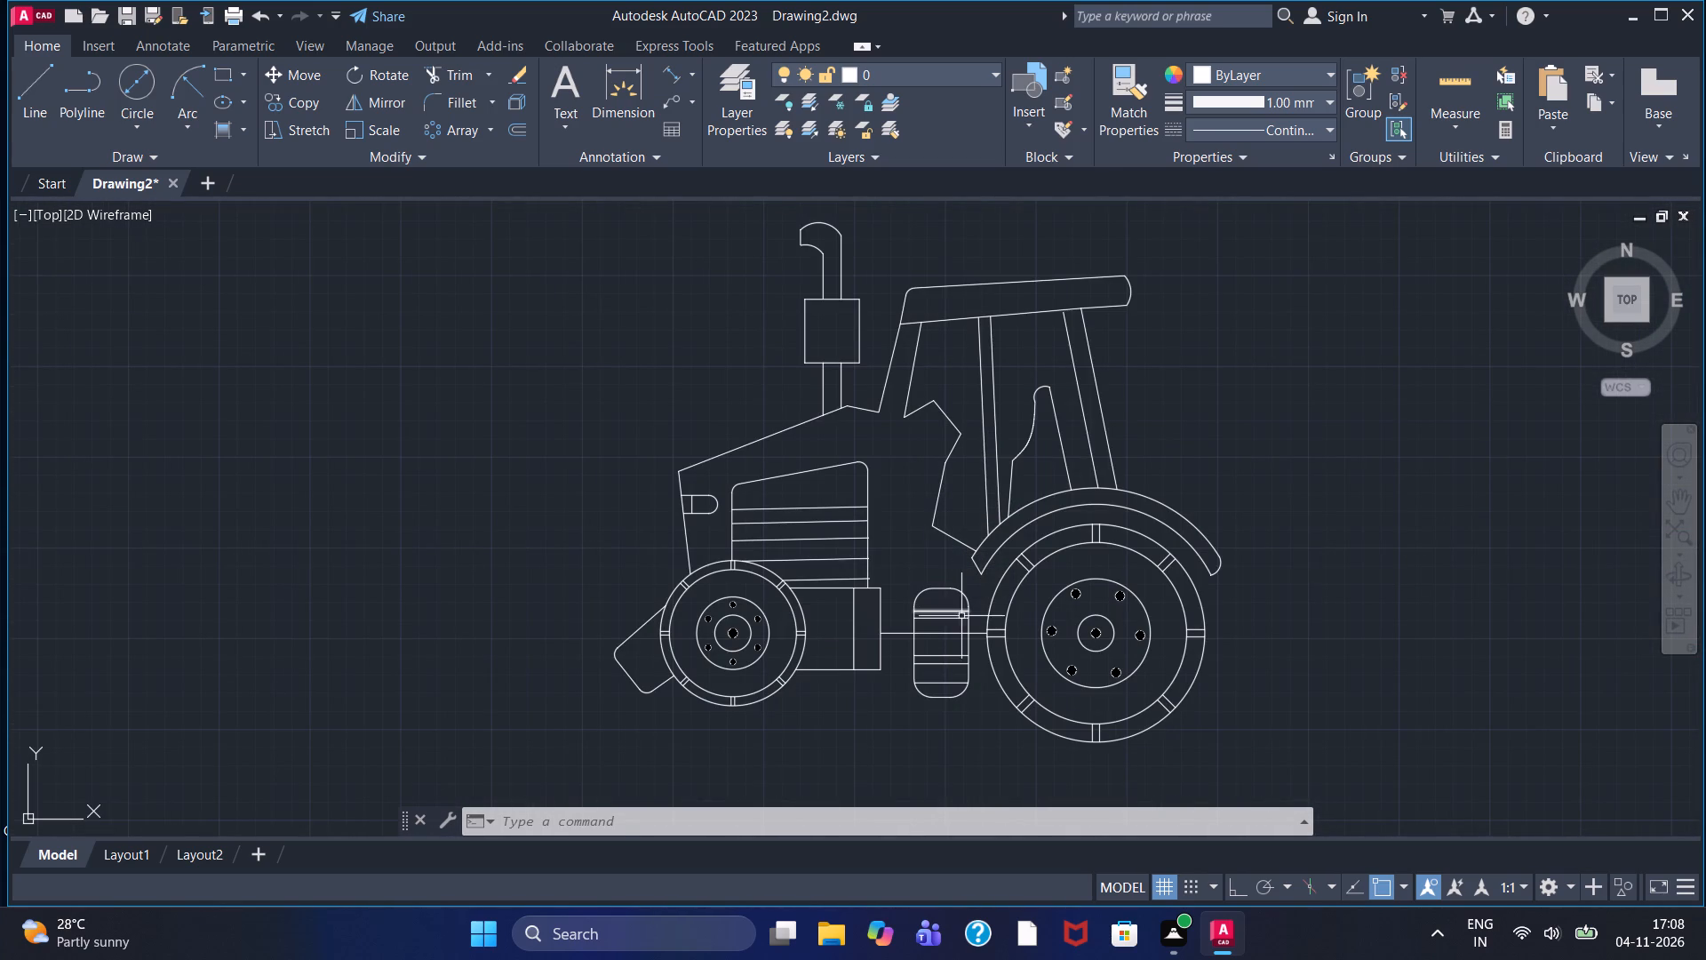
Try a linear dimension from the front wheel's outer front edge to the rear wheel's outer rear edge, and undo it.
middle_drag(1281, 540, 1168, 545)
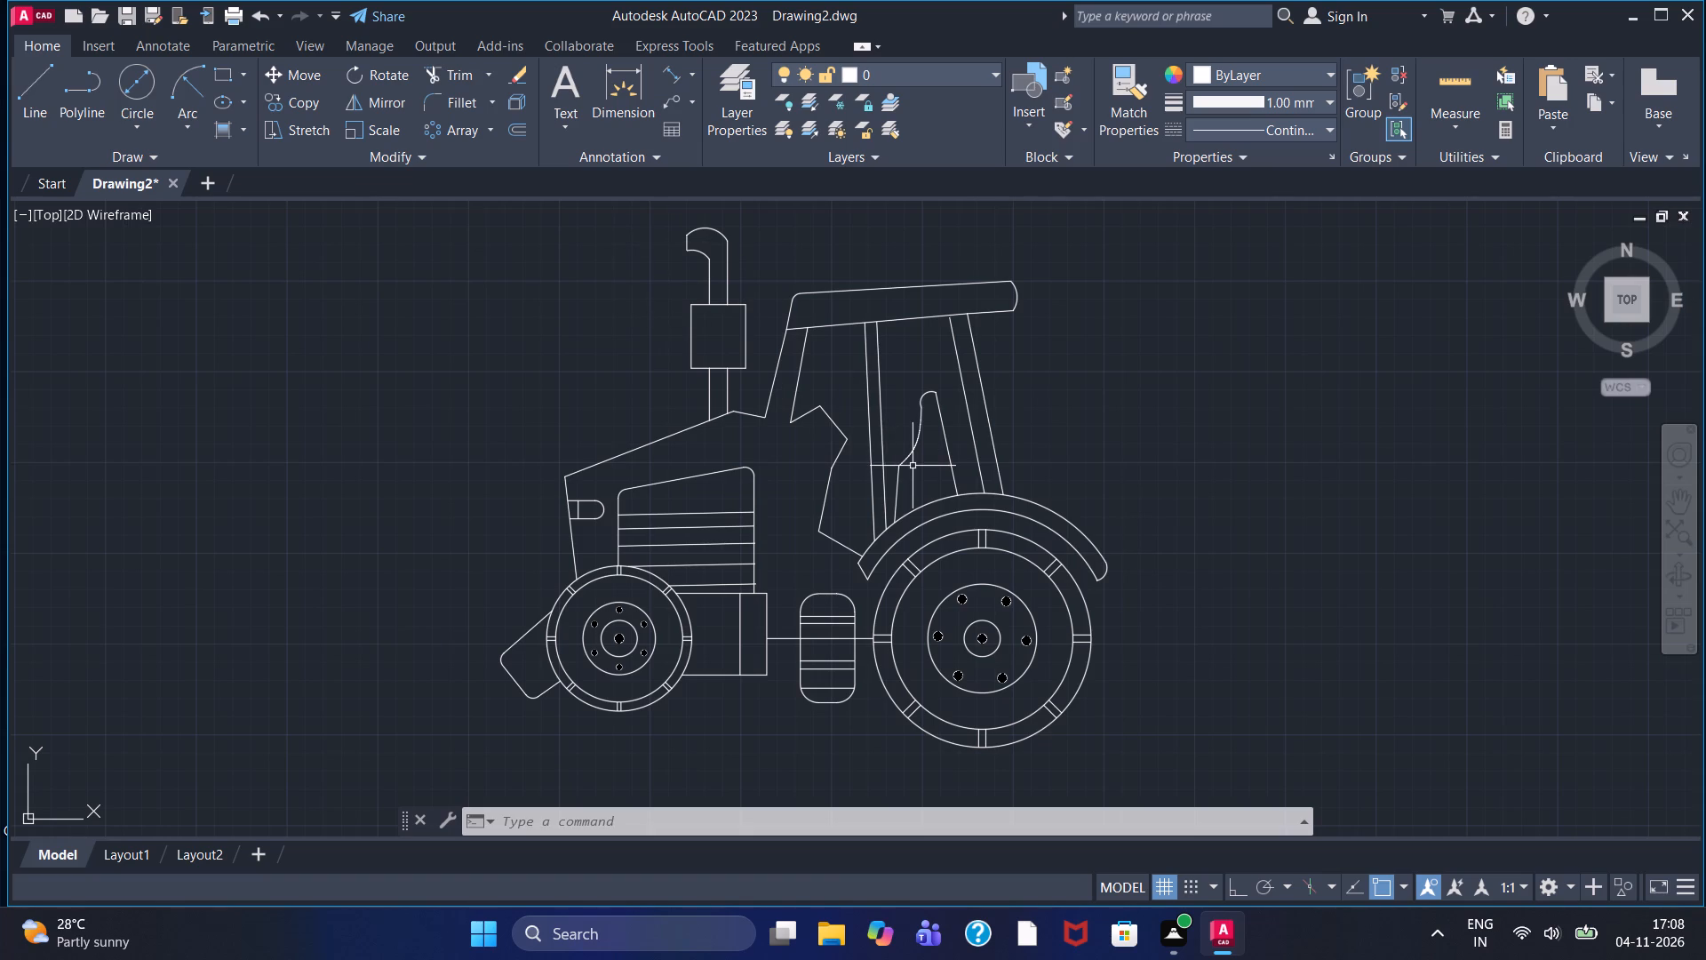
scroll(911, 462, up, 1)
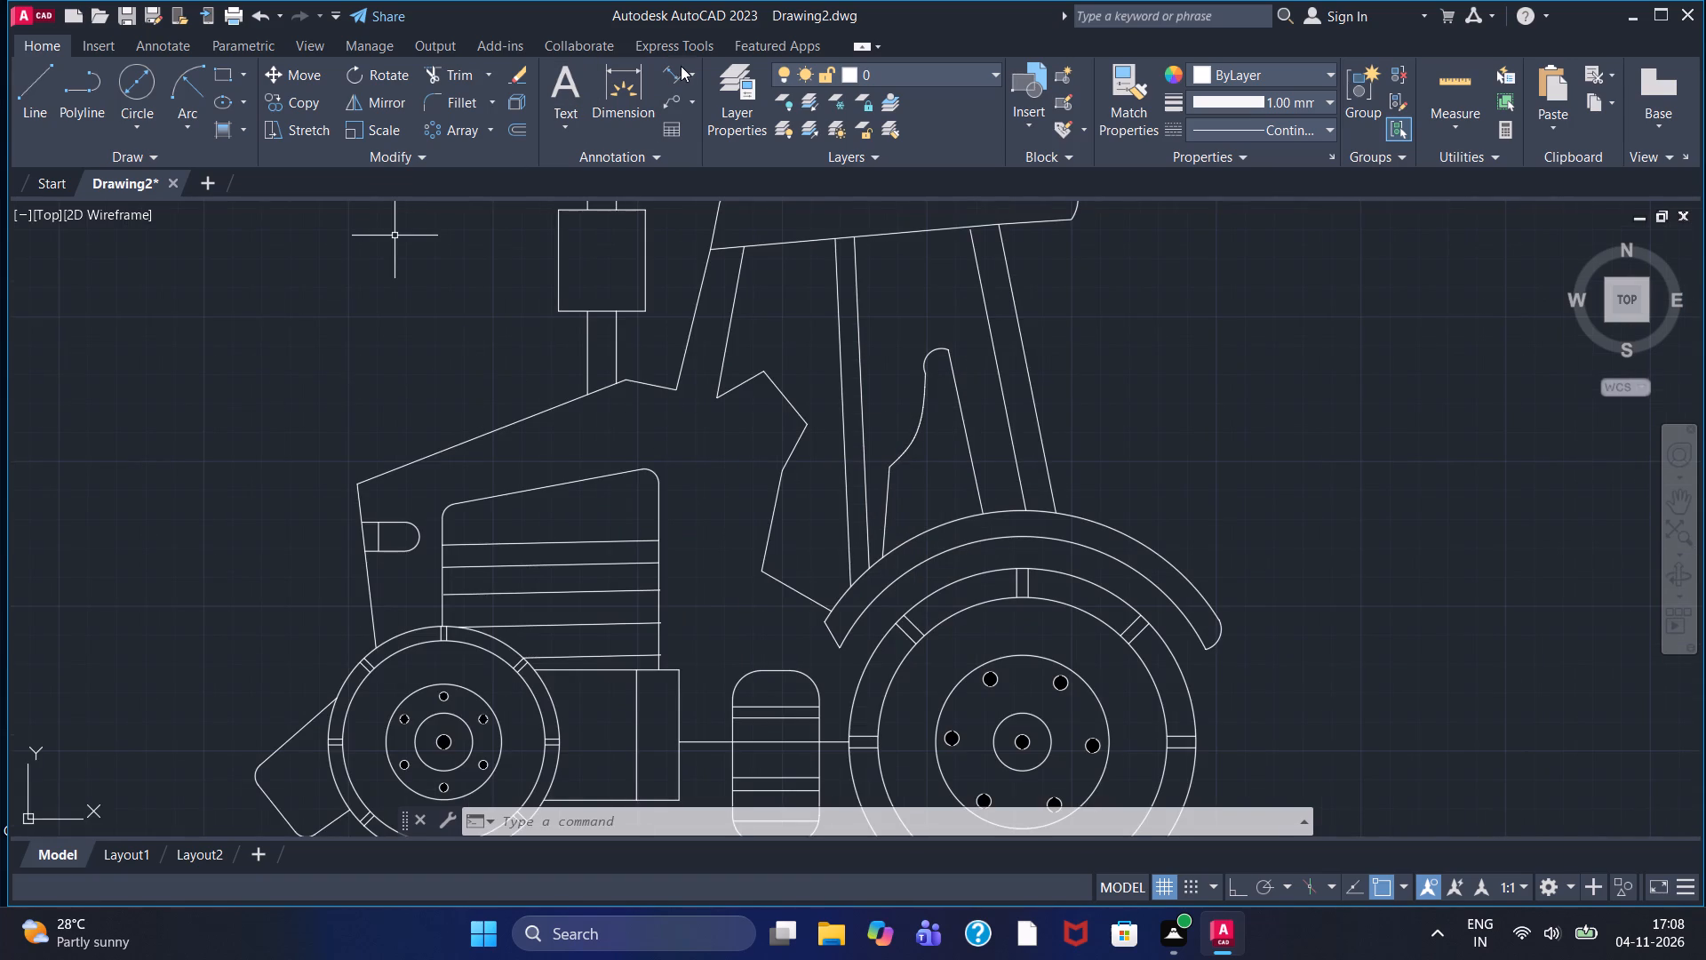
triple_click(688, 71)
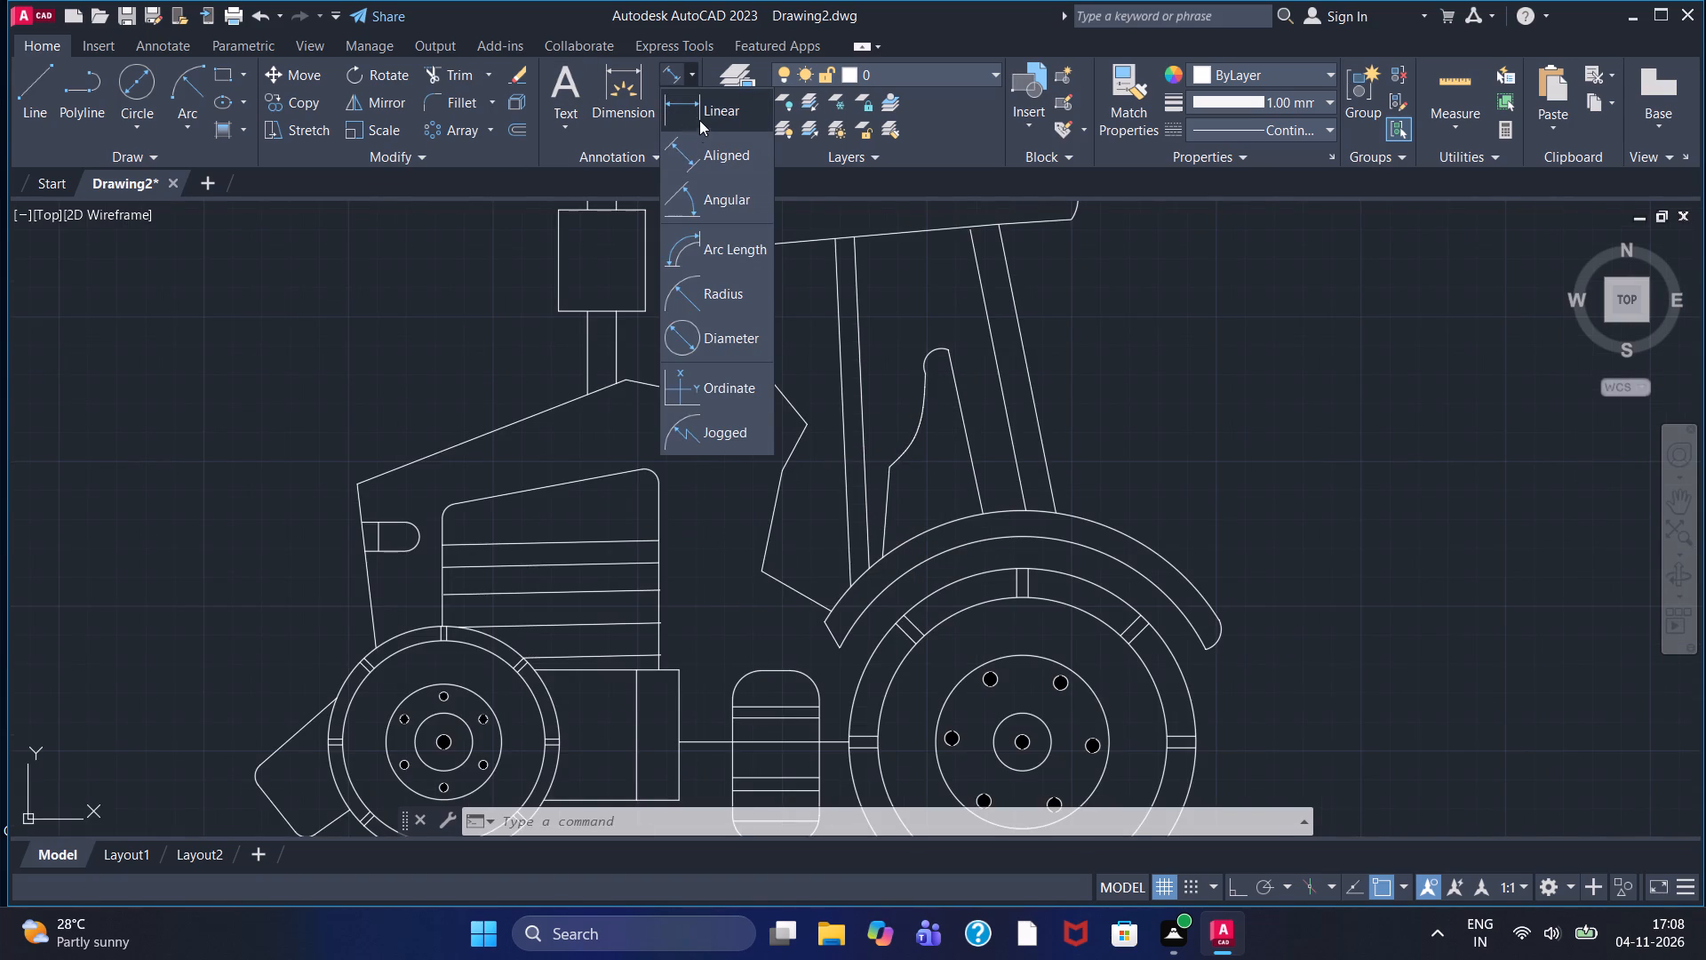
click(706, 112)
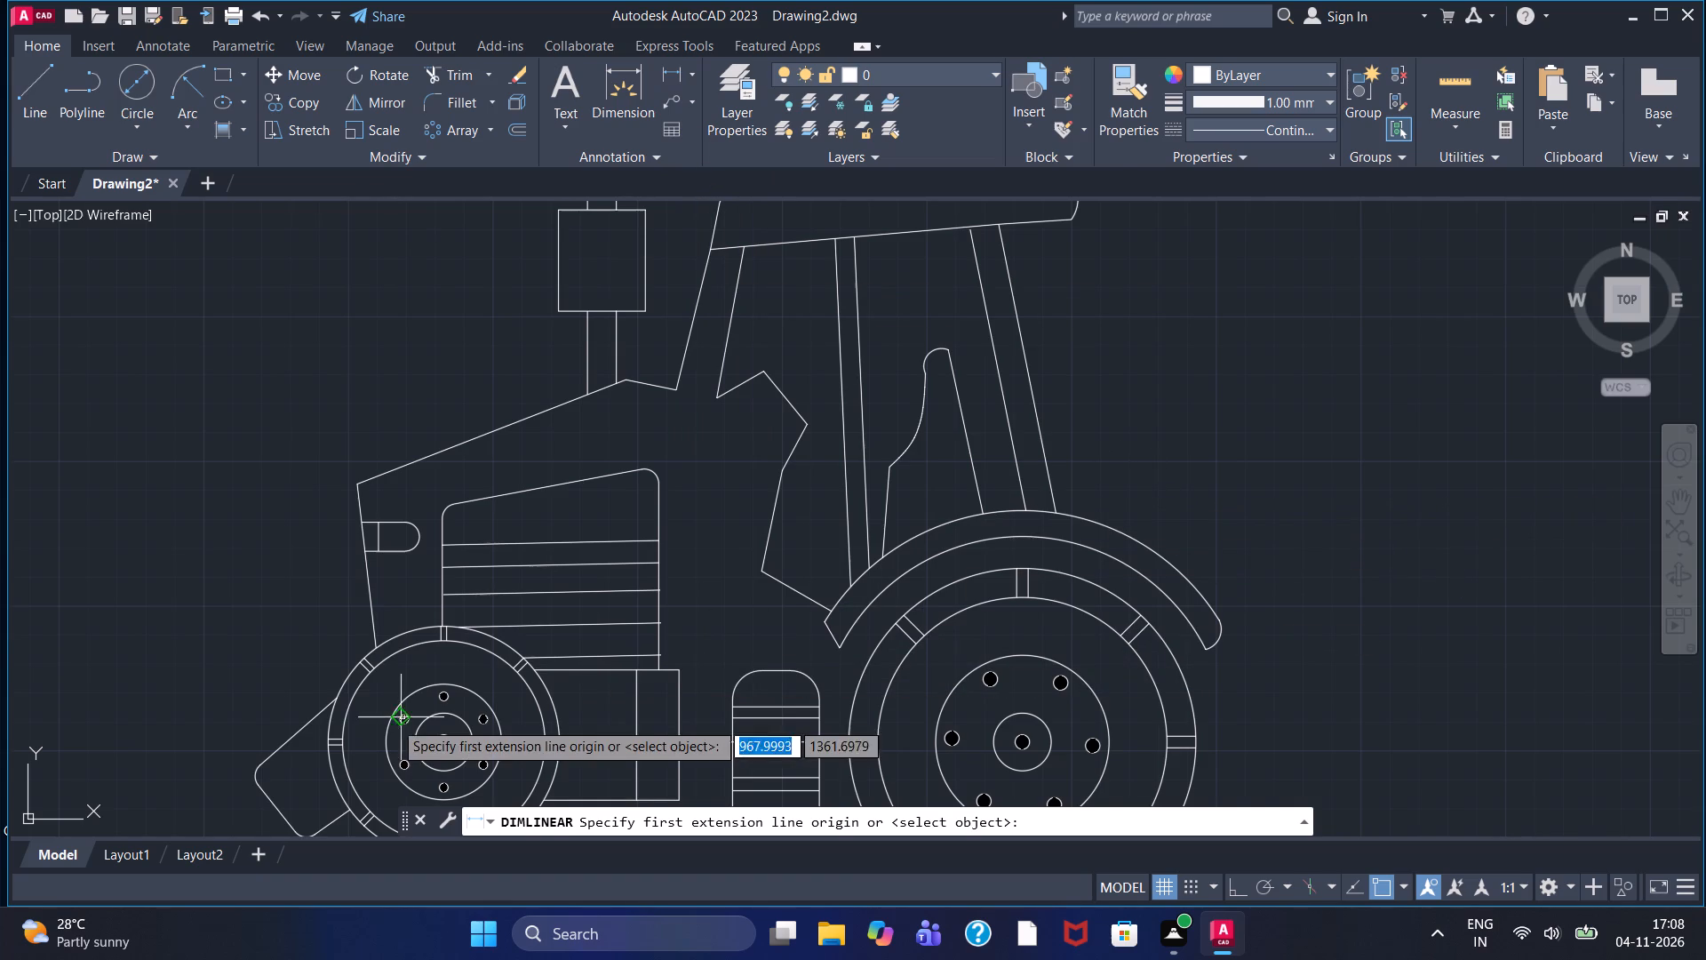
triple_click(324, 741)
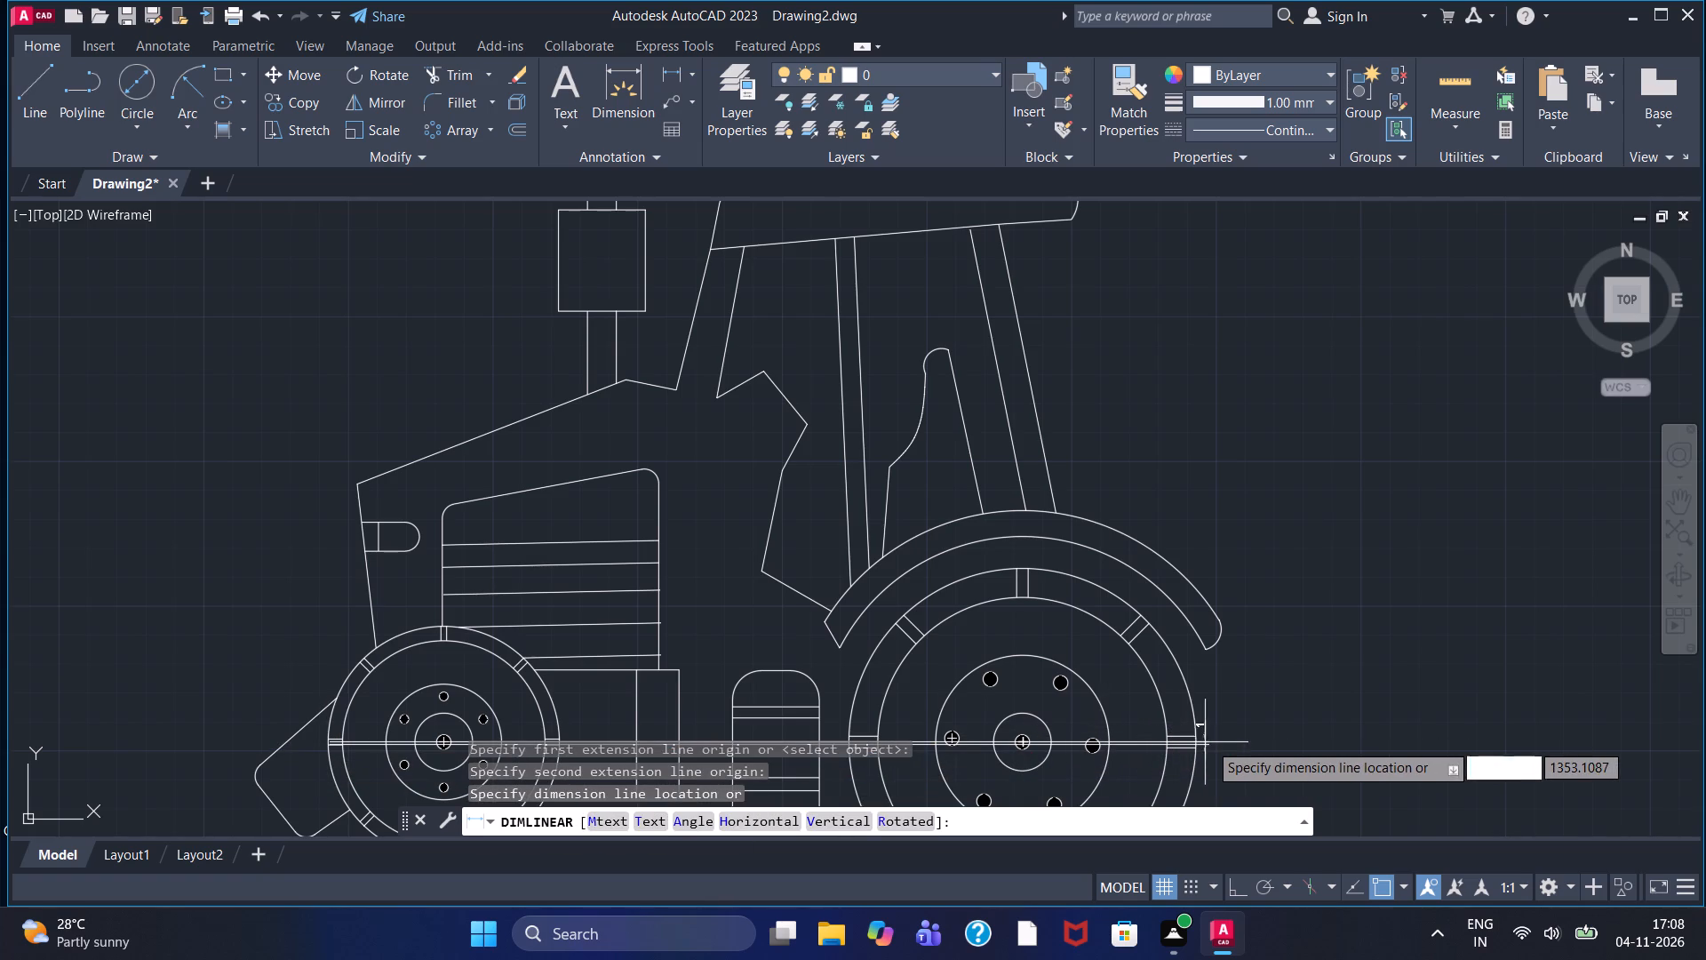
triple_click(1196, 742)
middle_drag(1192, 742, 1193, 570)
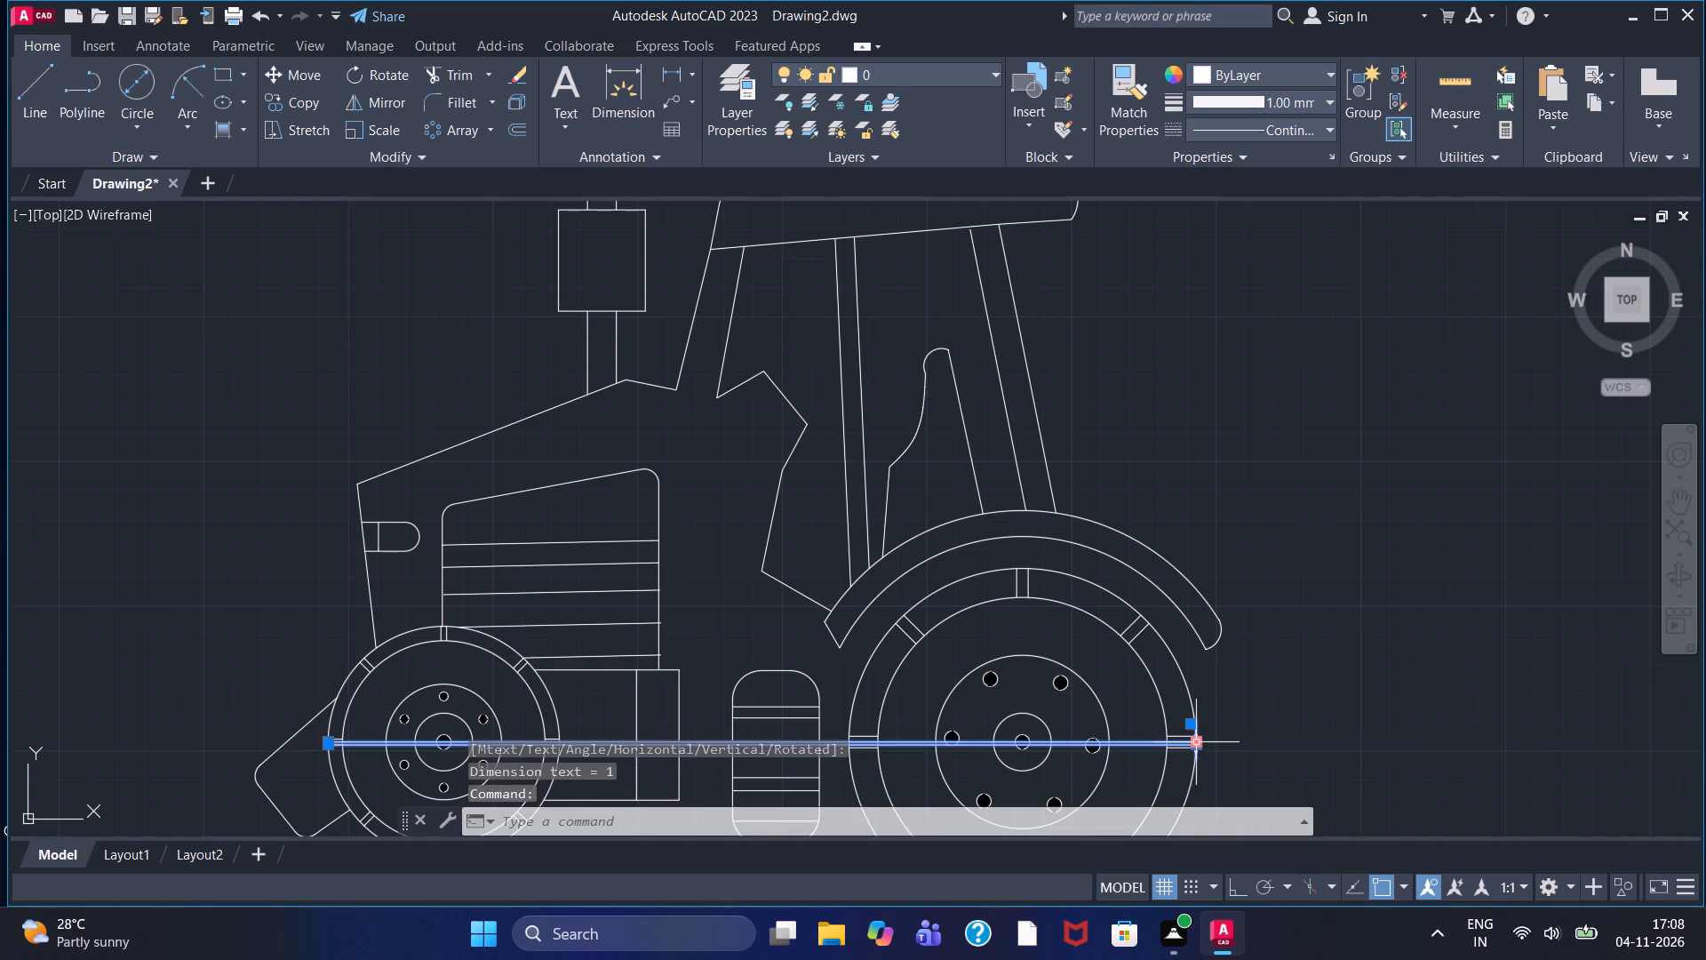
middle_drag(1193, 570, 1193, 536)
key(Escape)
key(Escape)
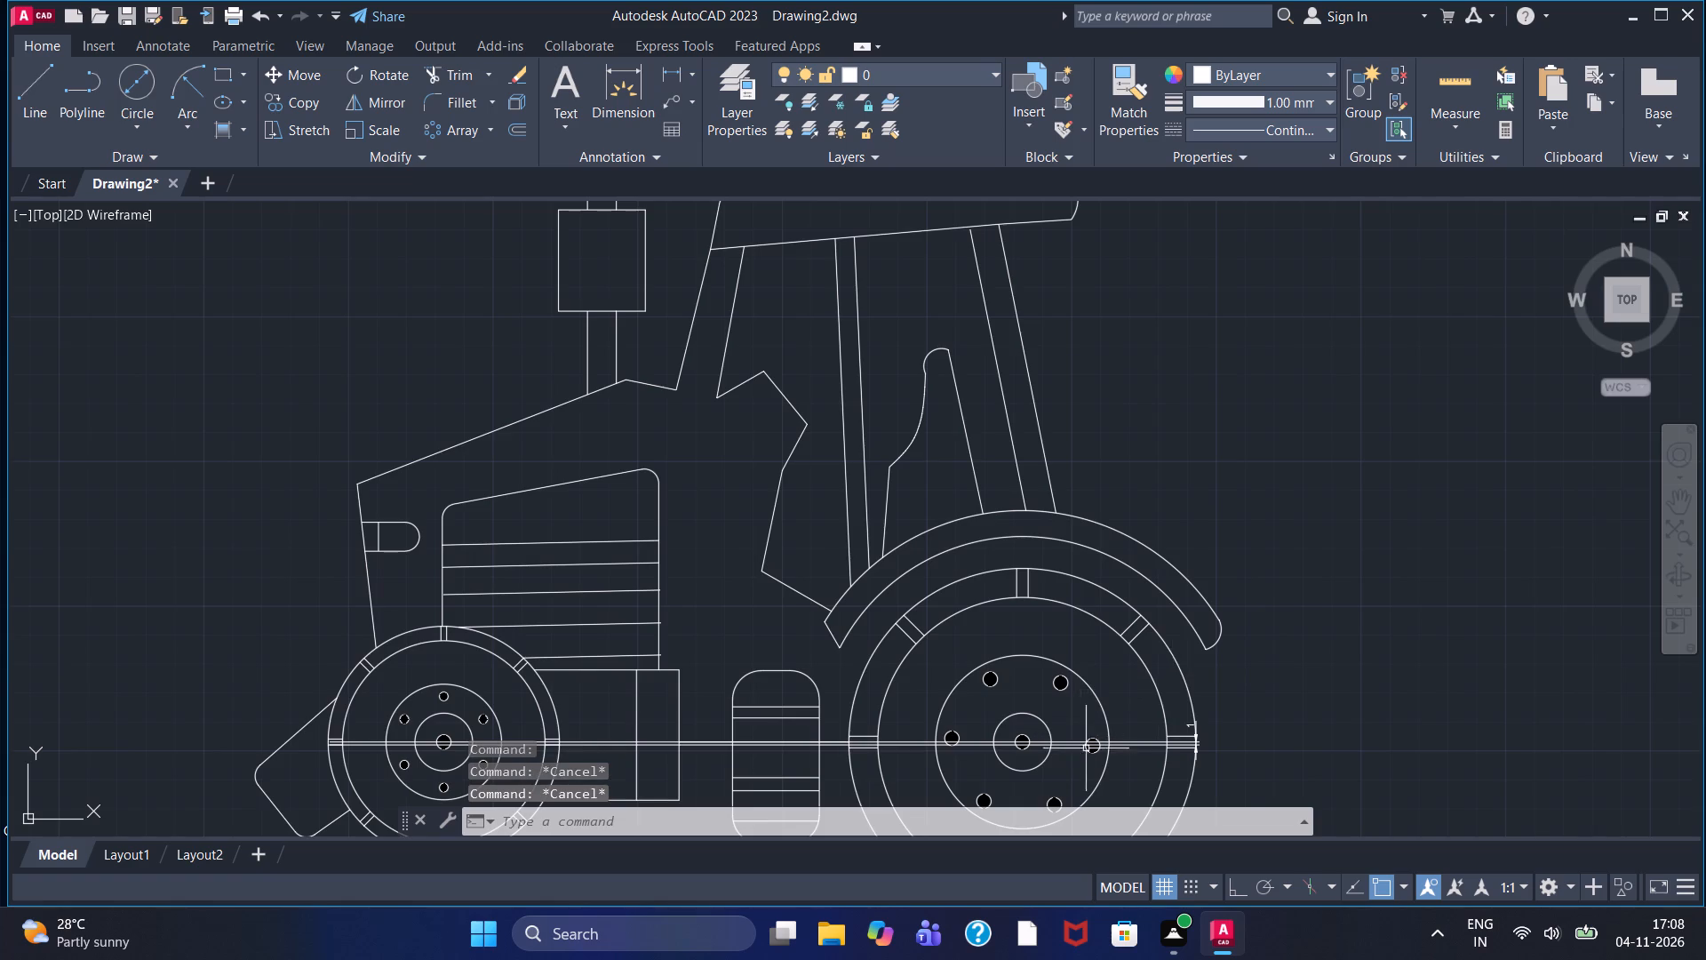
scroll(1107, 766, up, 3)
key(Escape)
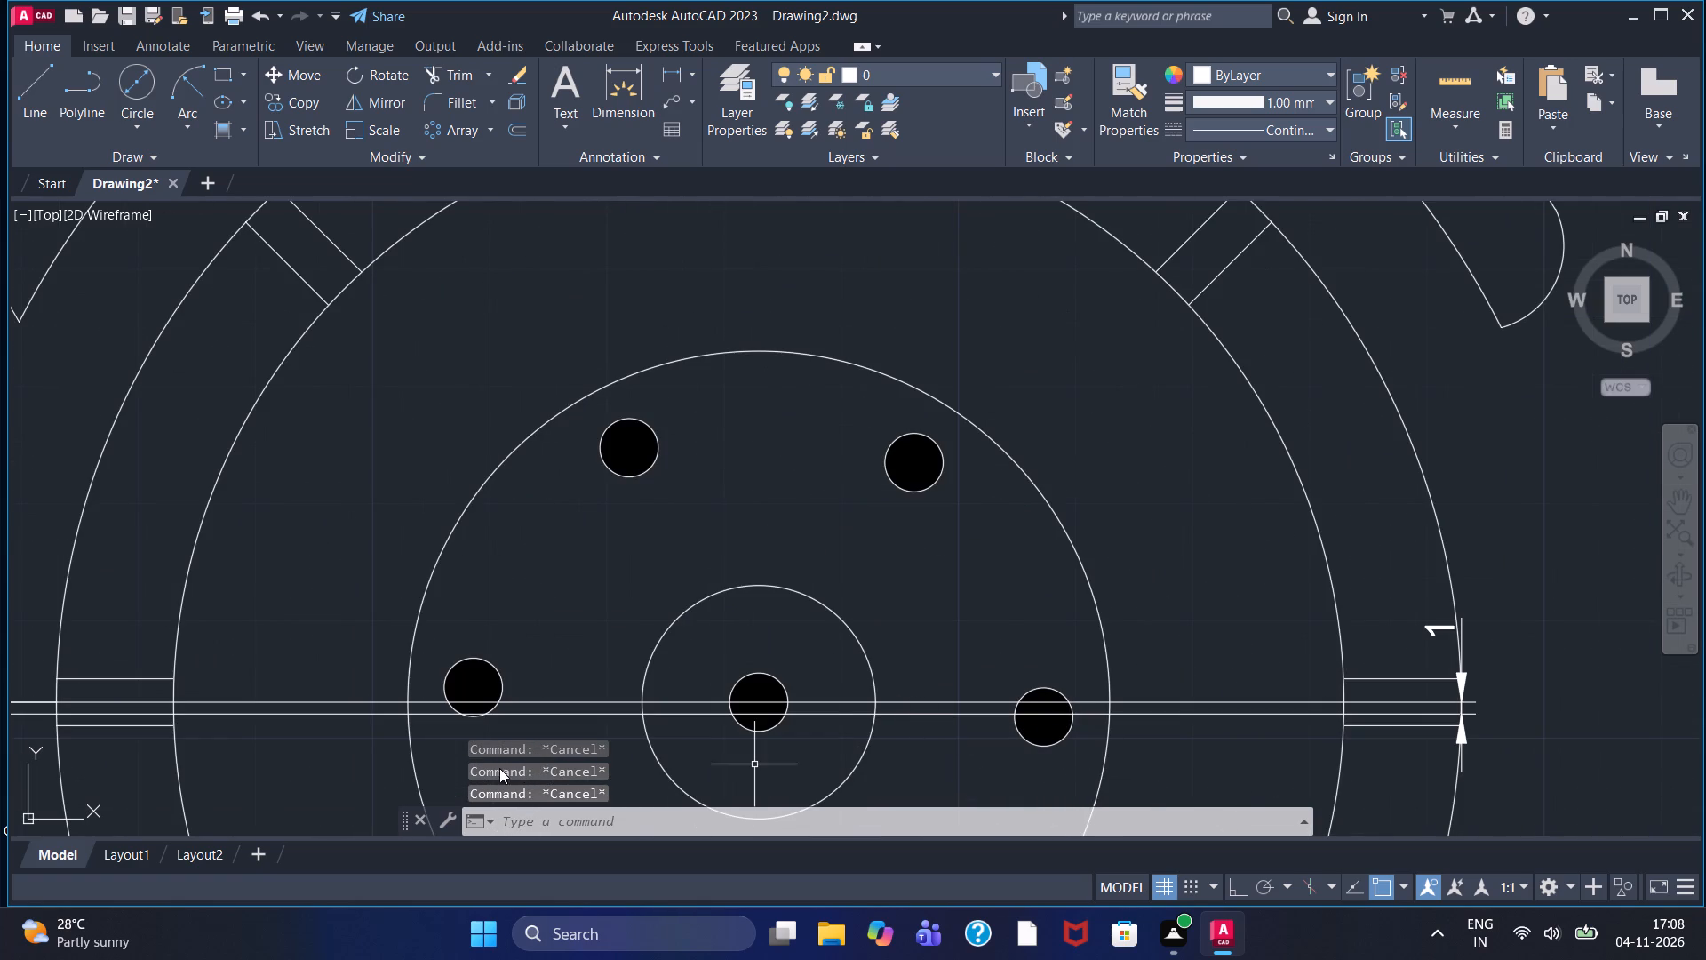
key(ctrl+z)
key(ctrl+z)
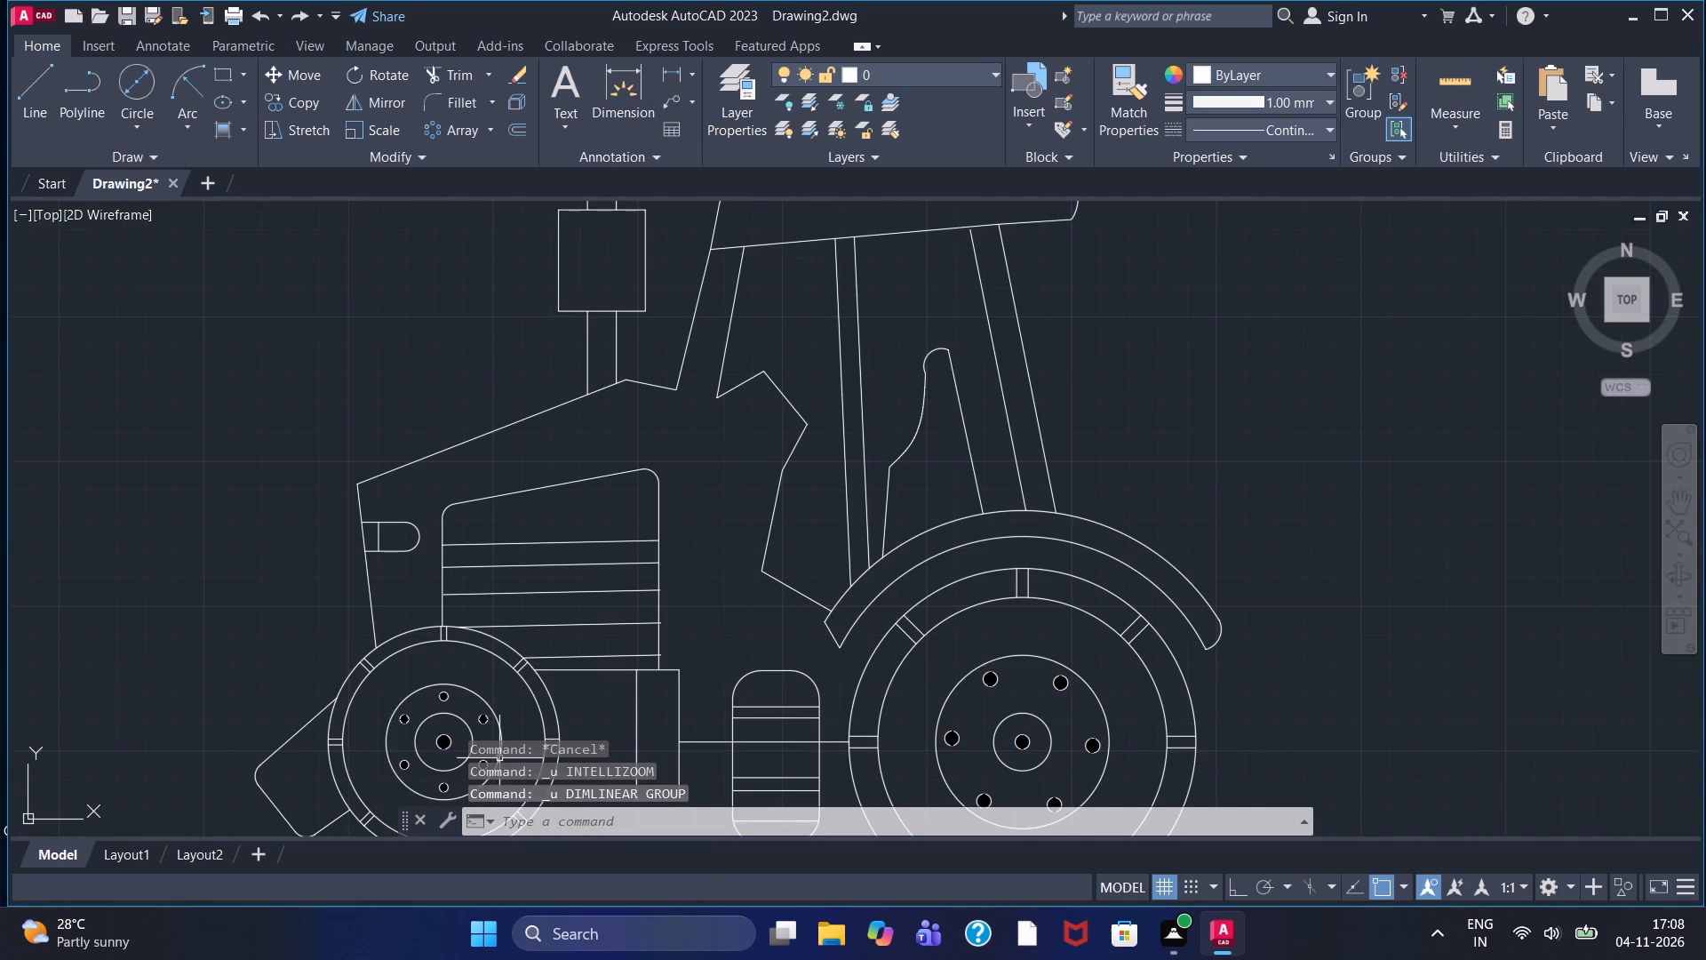
Add a horizontal linear dimension from the front wheel's outer front edge to the rear wheel's outer rear edge, placed below both wheels.
middle_drag(596, 711, 632, 632)
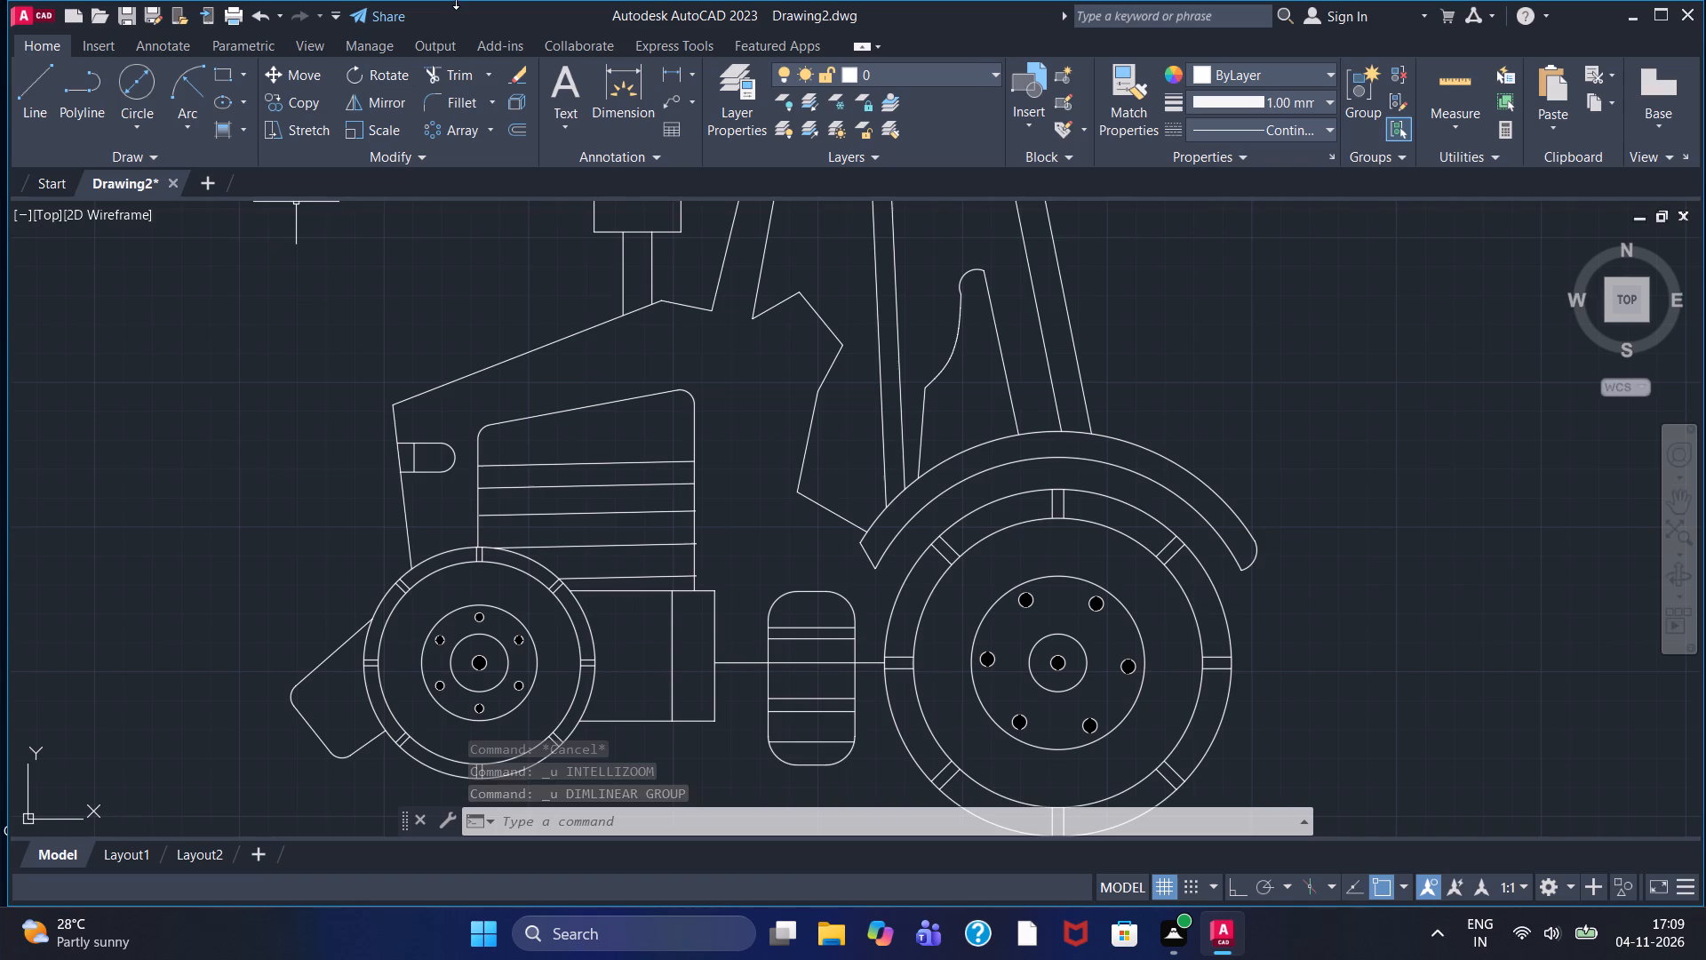
click(672, 70)
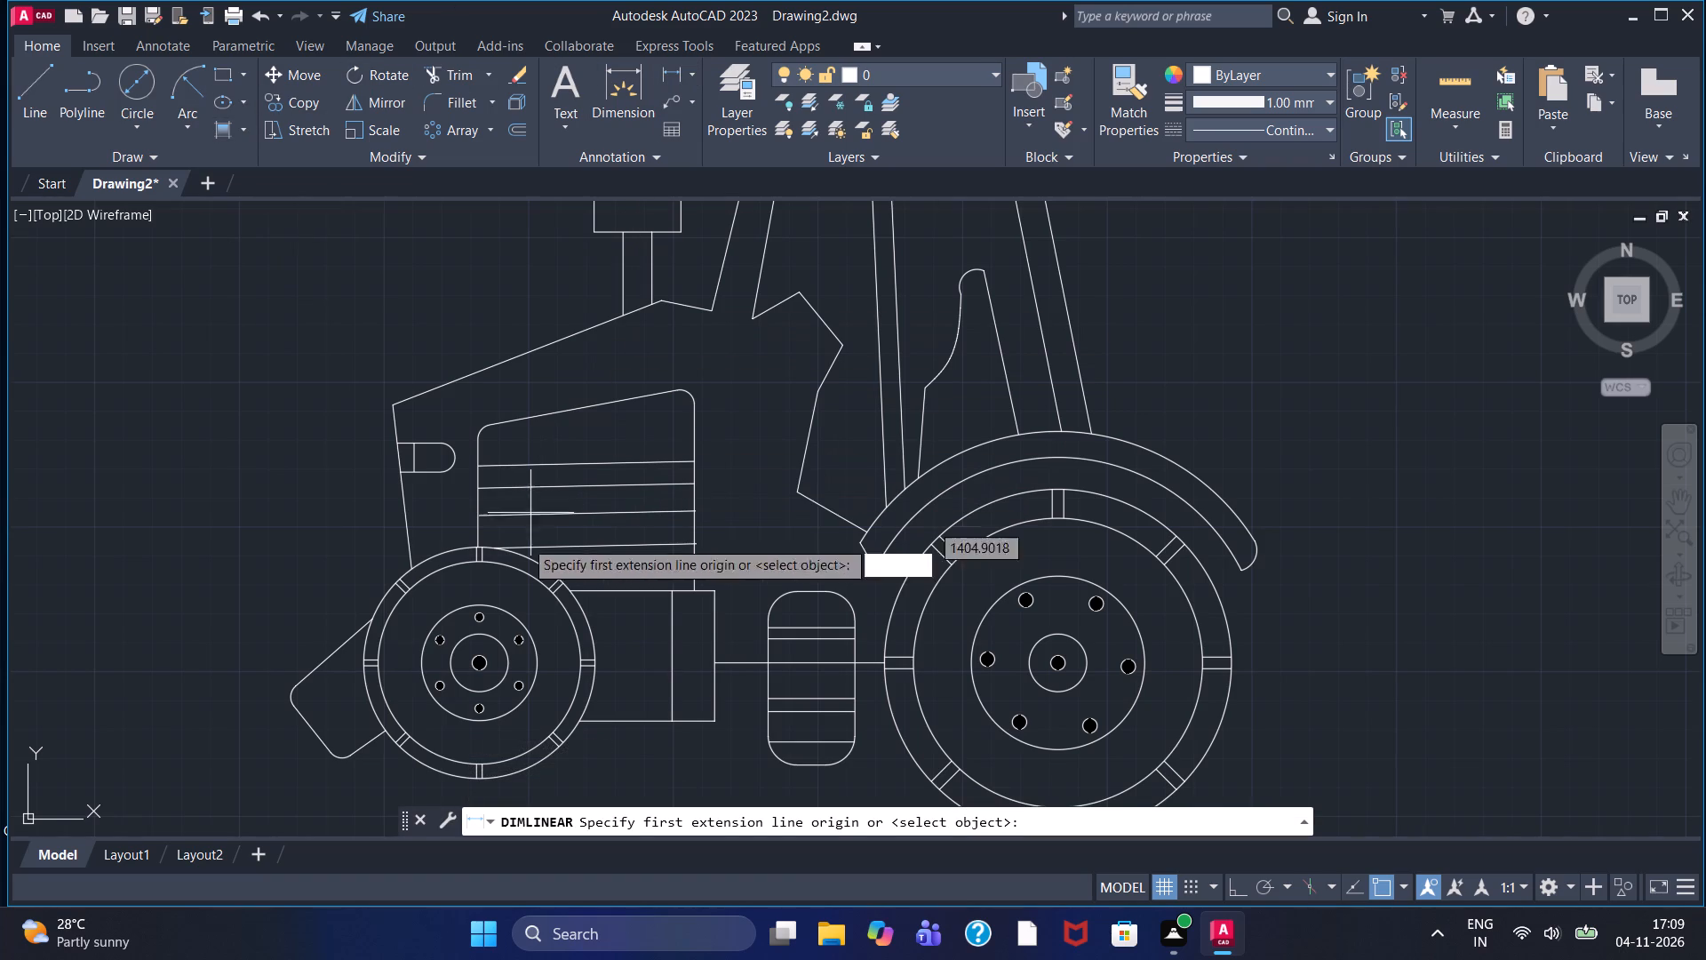
middle_drag(325, 631, 325, 466)
scroll(342, 506, up, 3)
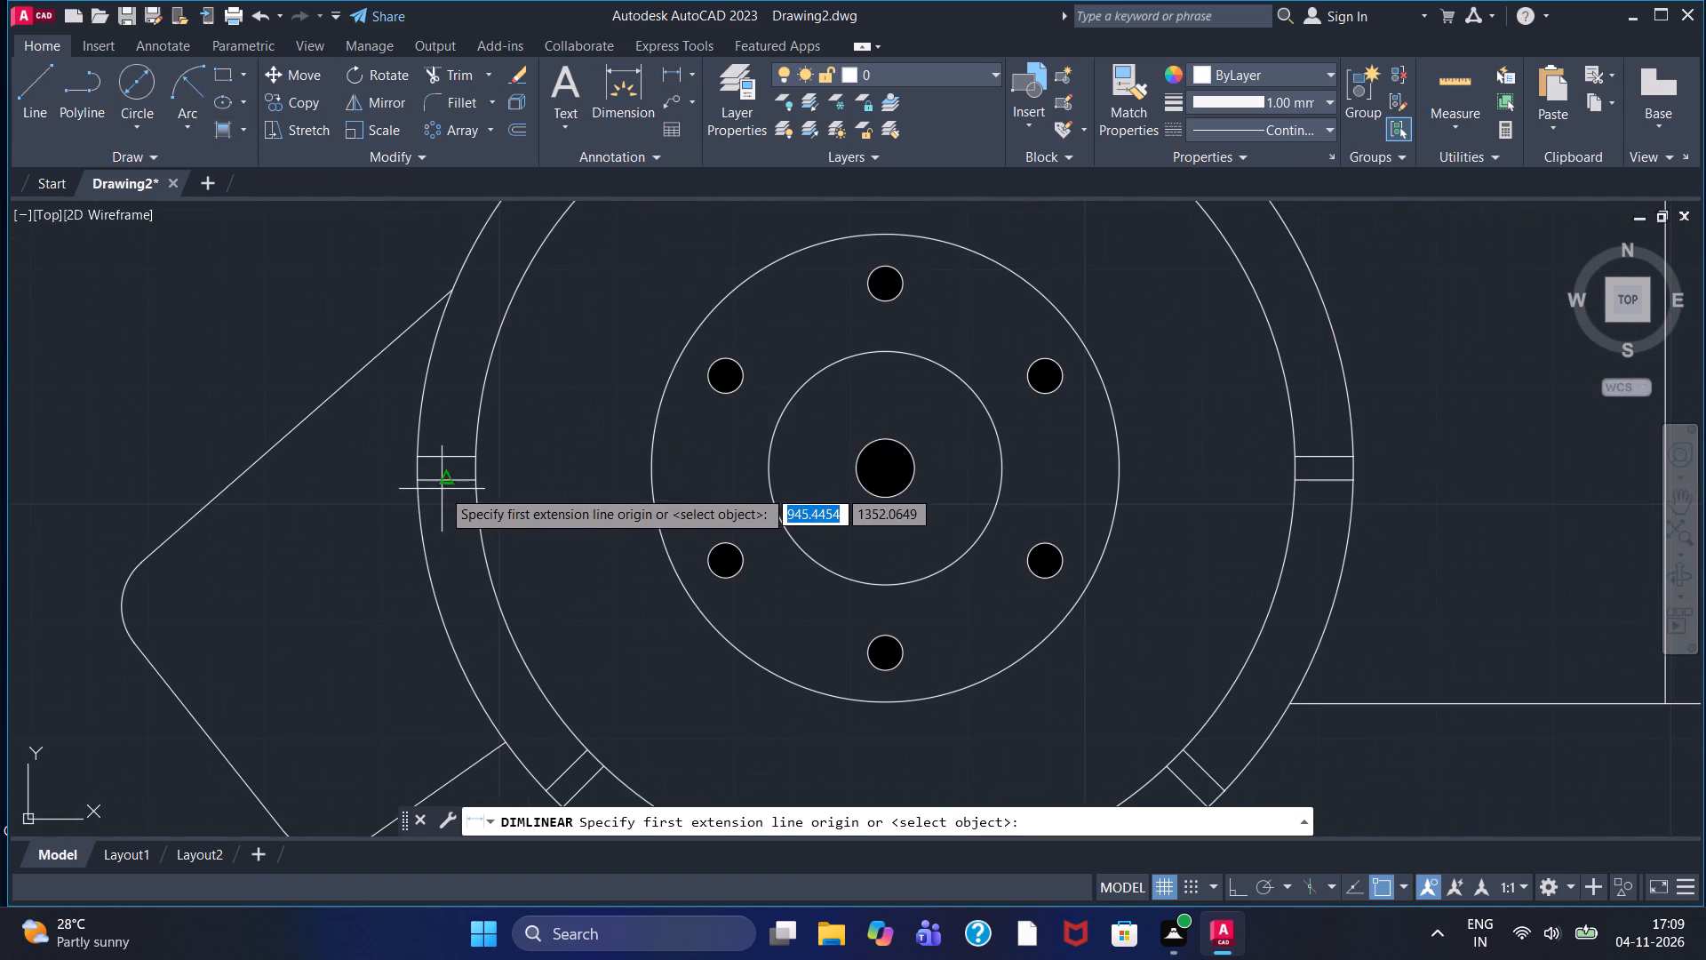
double_click(418, 465)
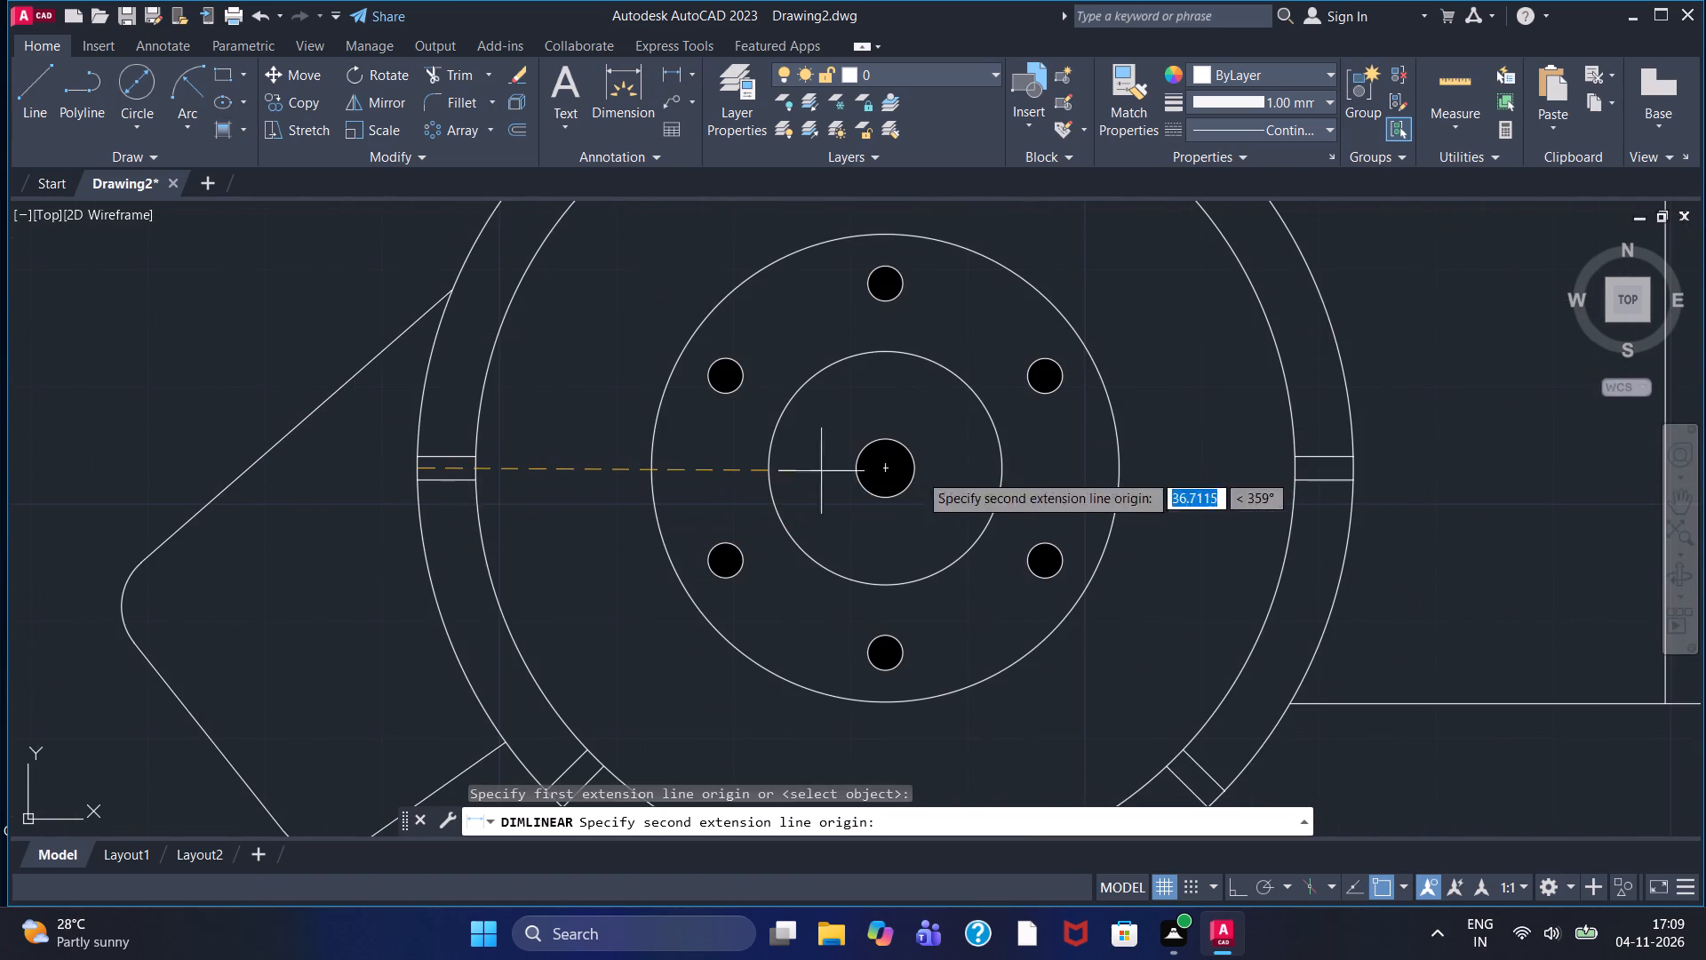
scroll(1196, 469, down, 2)
middle_drag(1345, 463, 418, 552)
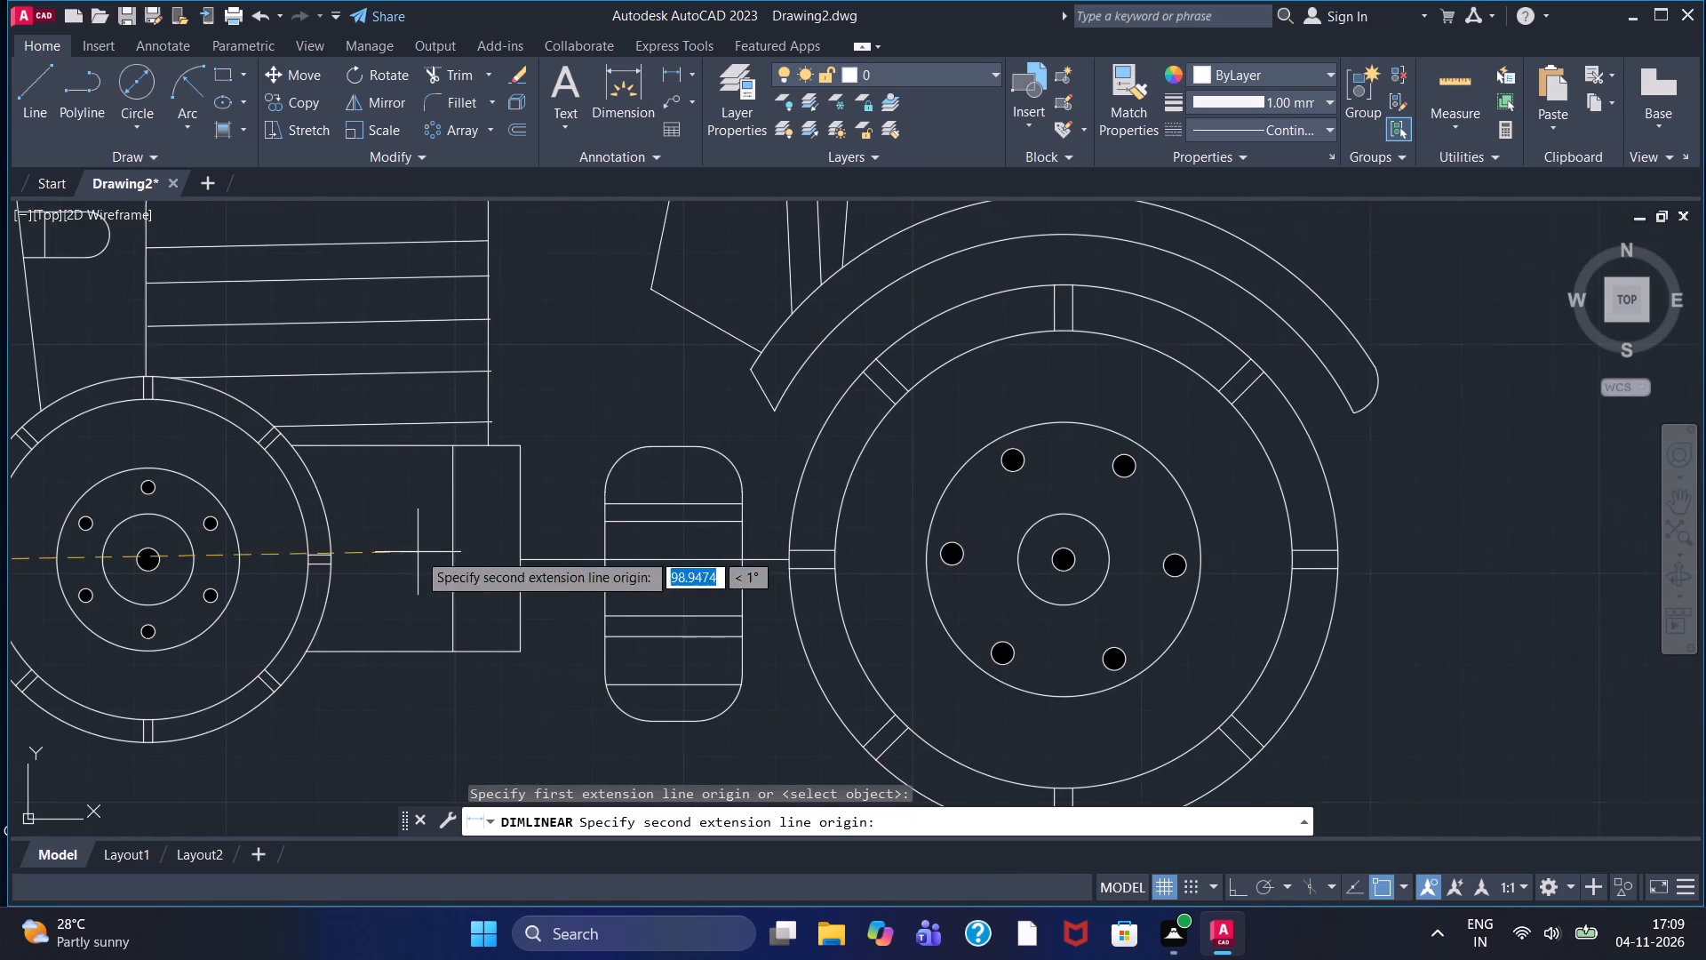
double_click(1339, 559)
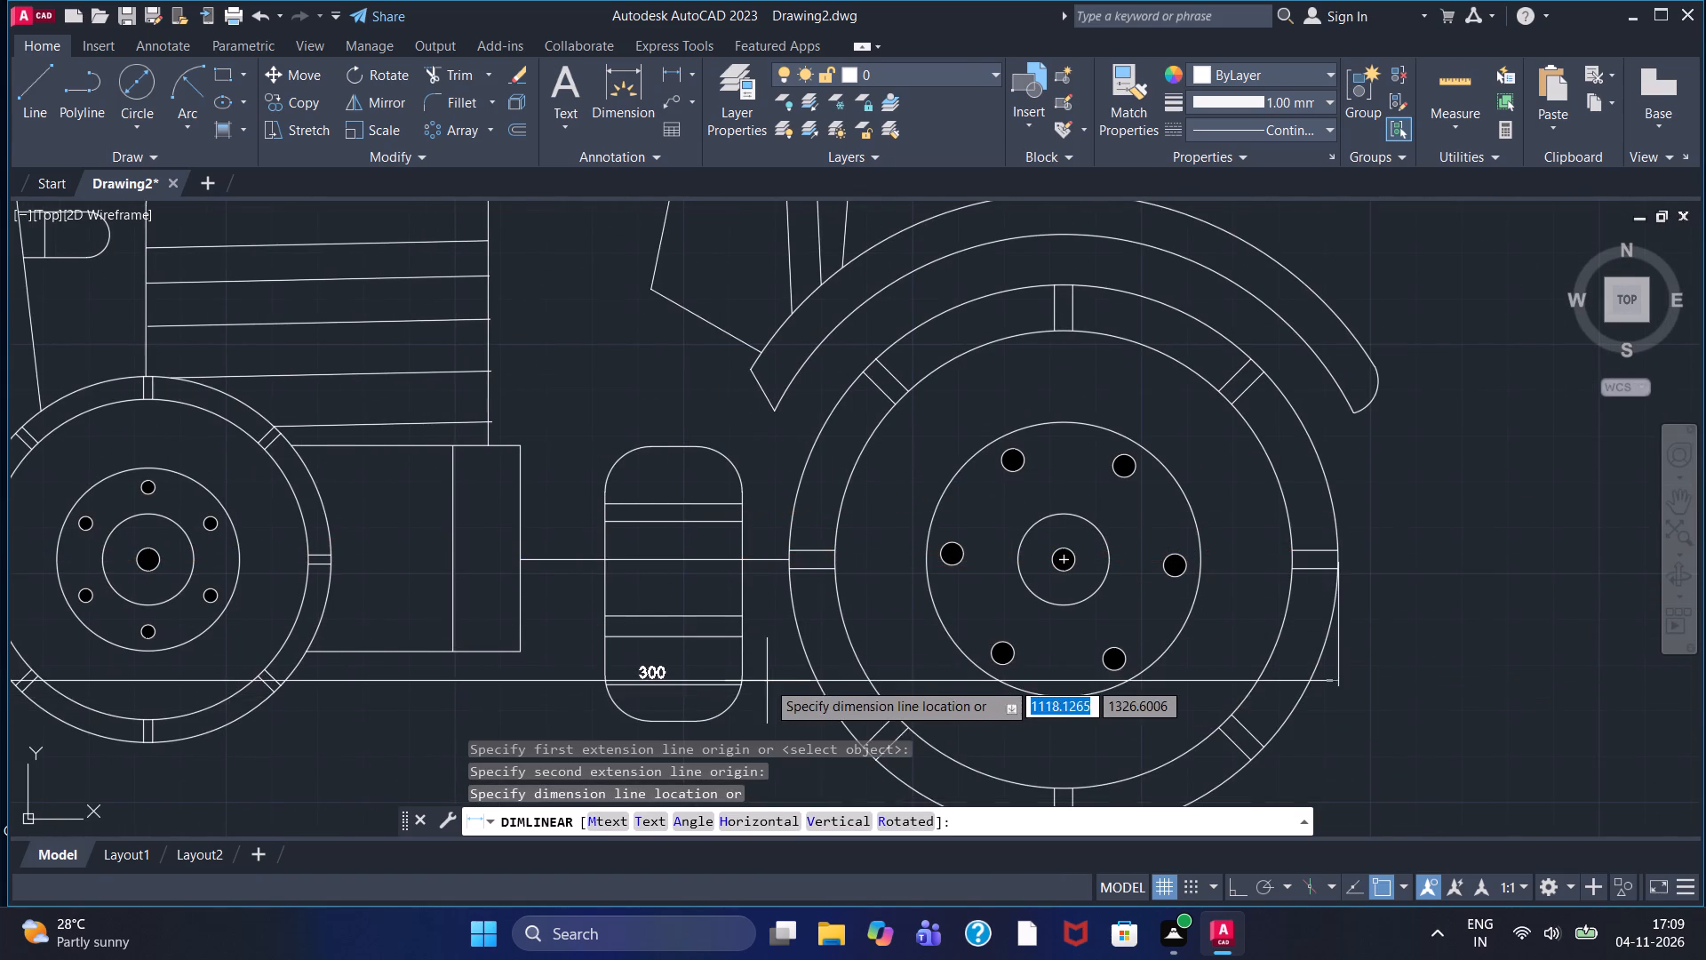
middle_drag(755, 712, 774, 551)
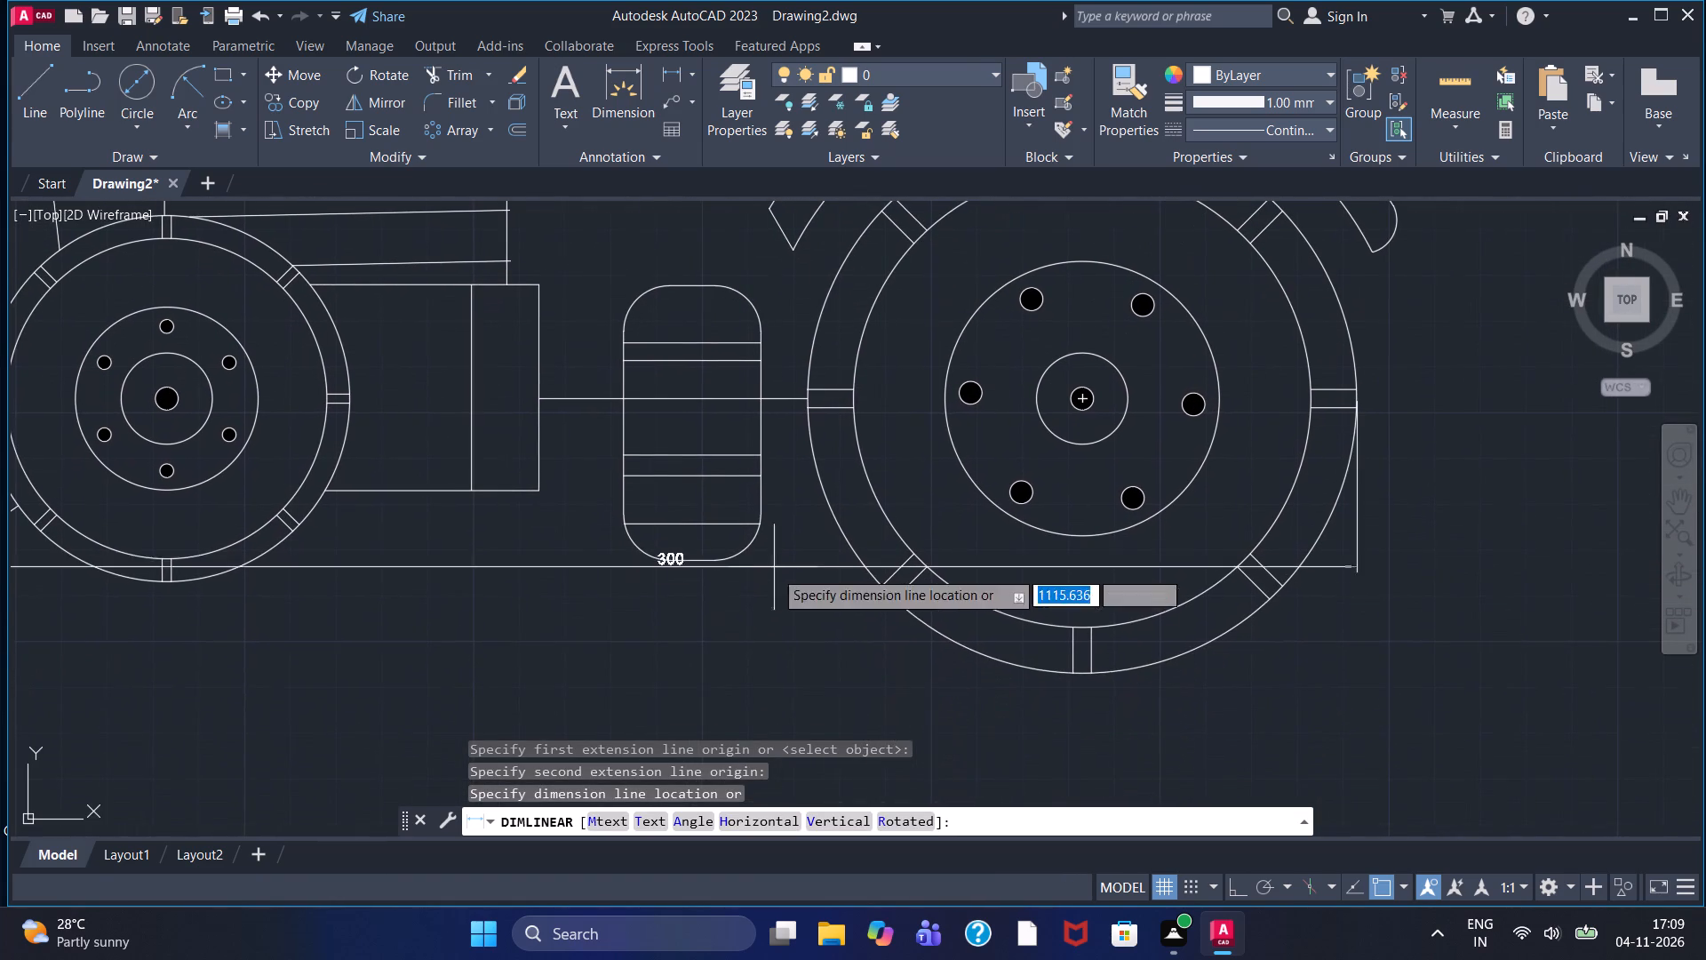
middle_drag(737, 717, 824, 596)
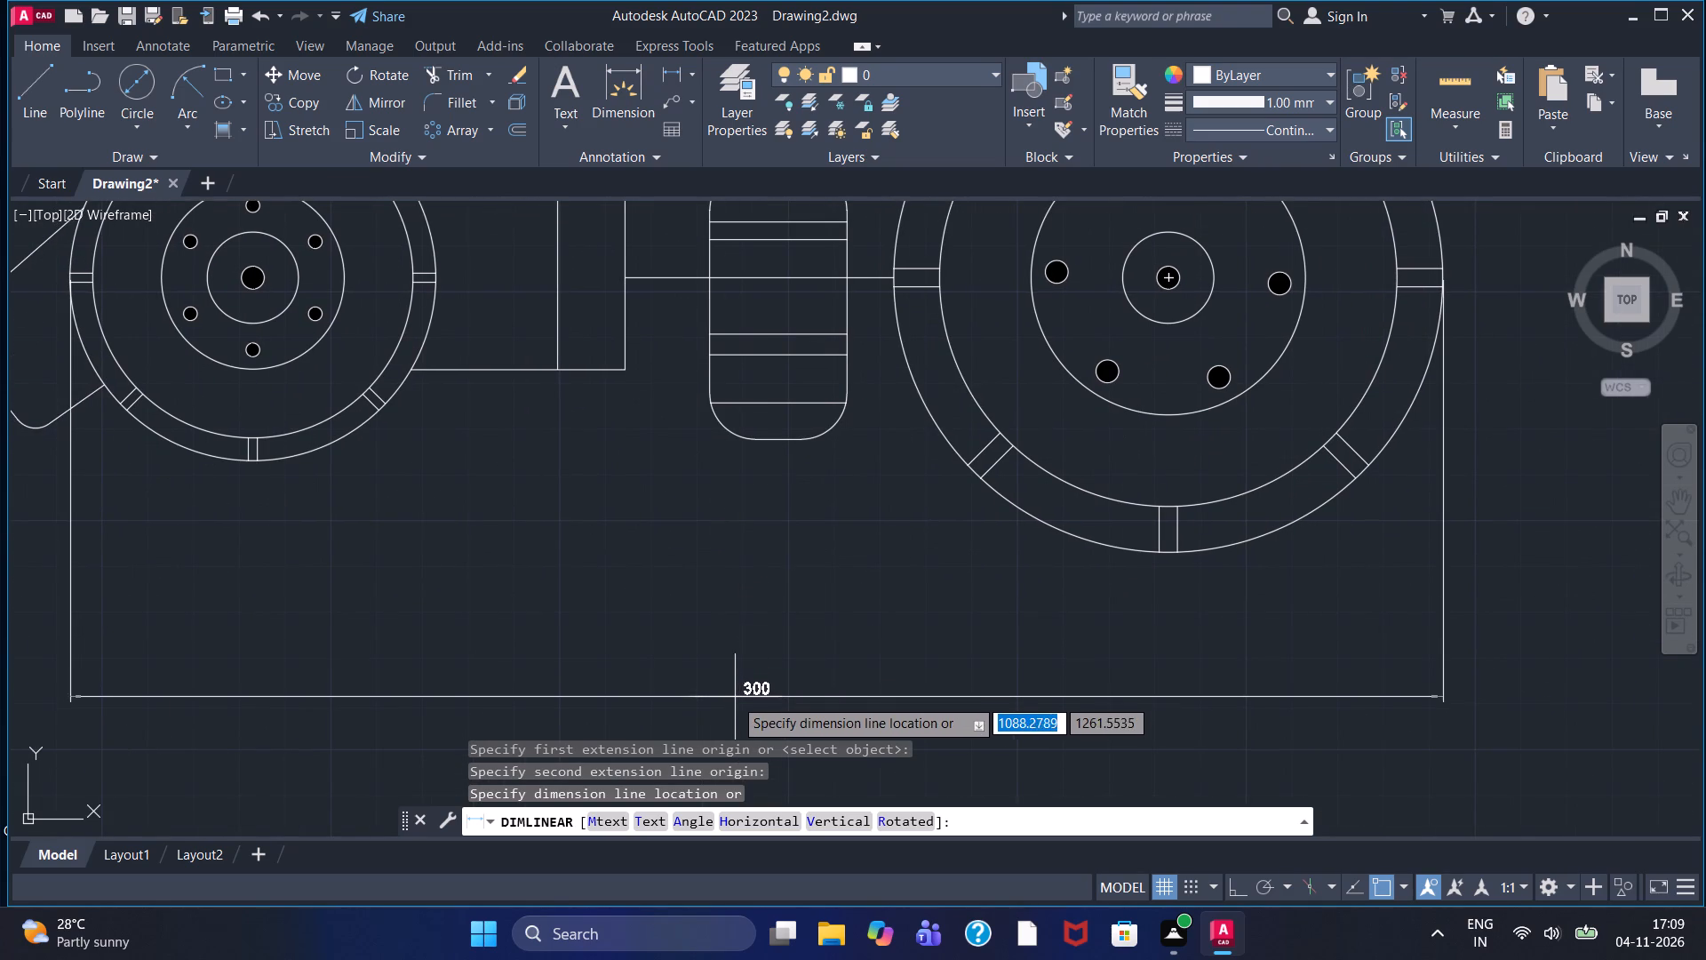
click(729, 716)
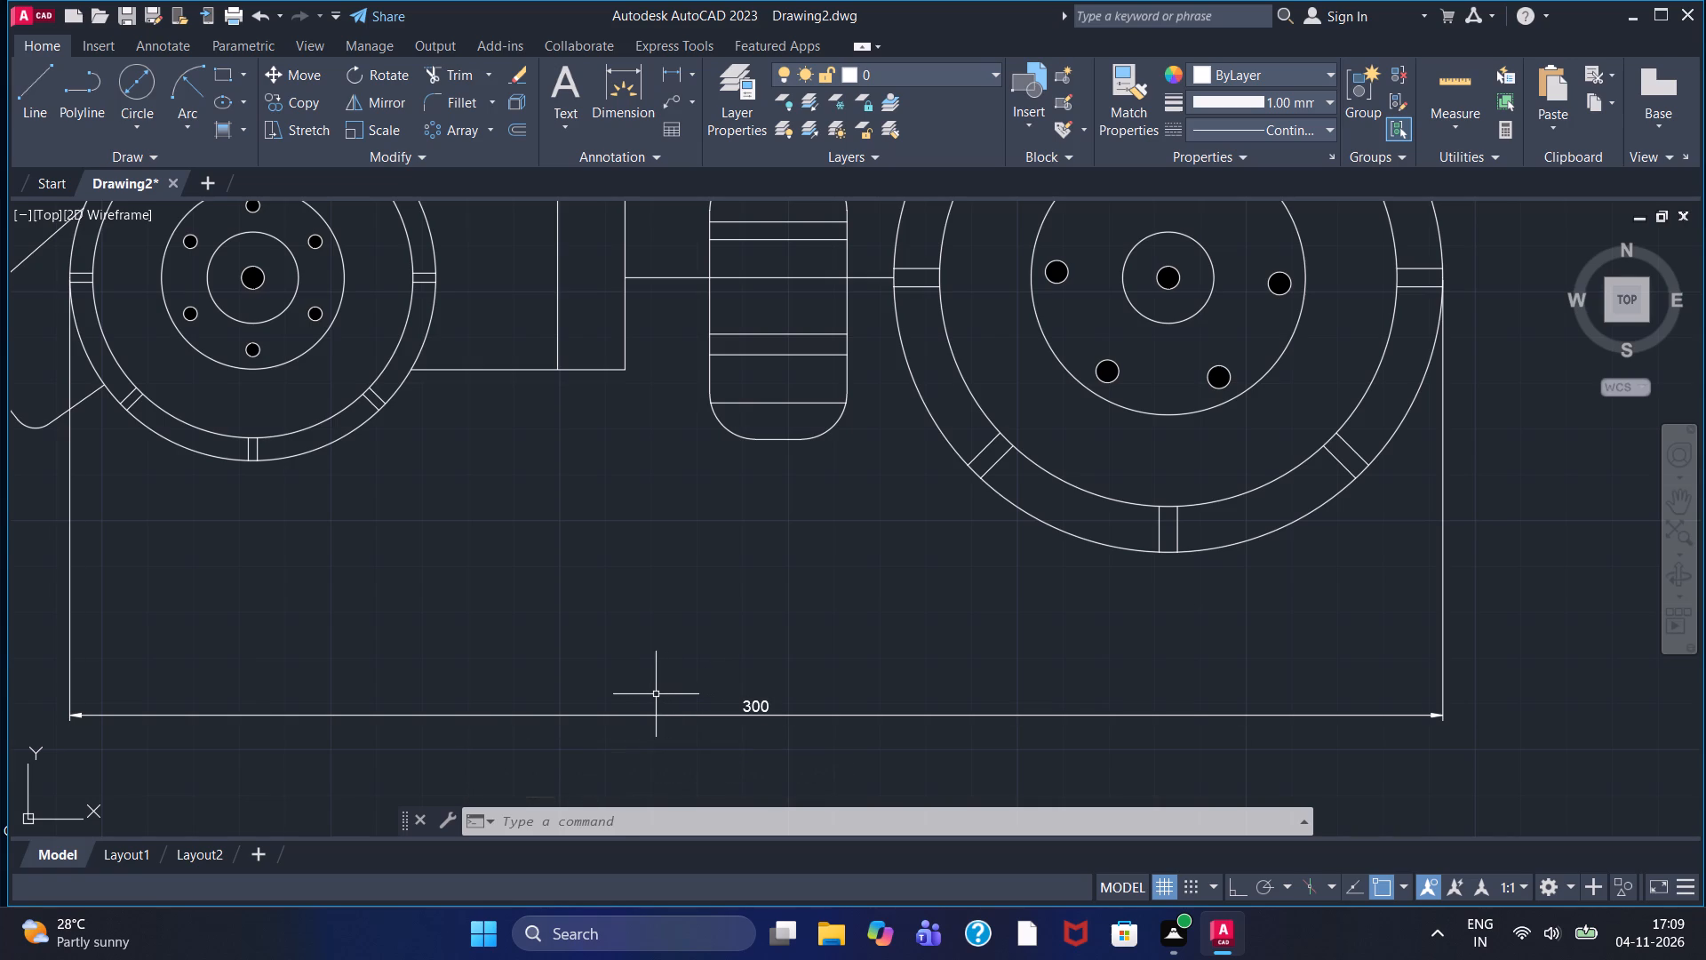
key(Escape)
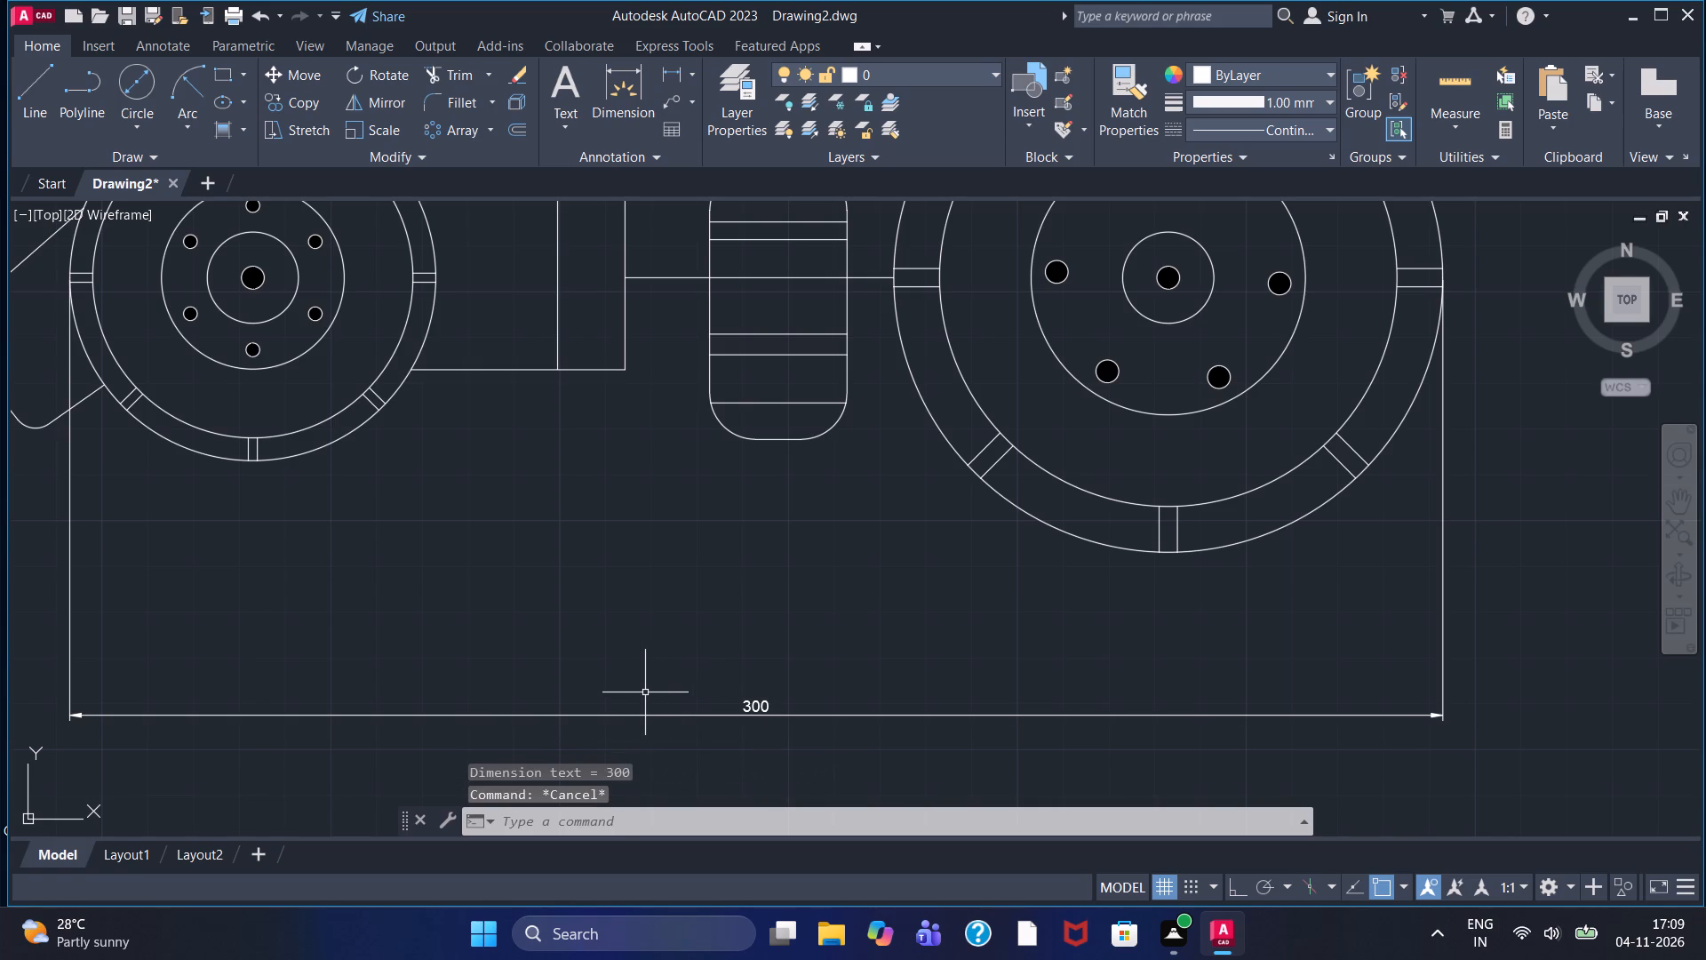
Examine the whole tractor side view together with the overall dimension below the wheels.
scroll(688, 727, down, 1)
scroll(683, 722, up, 1)
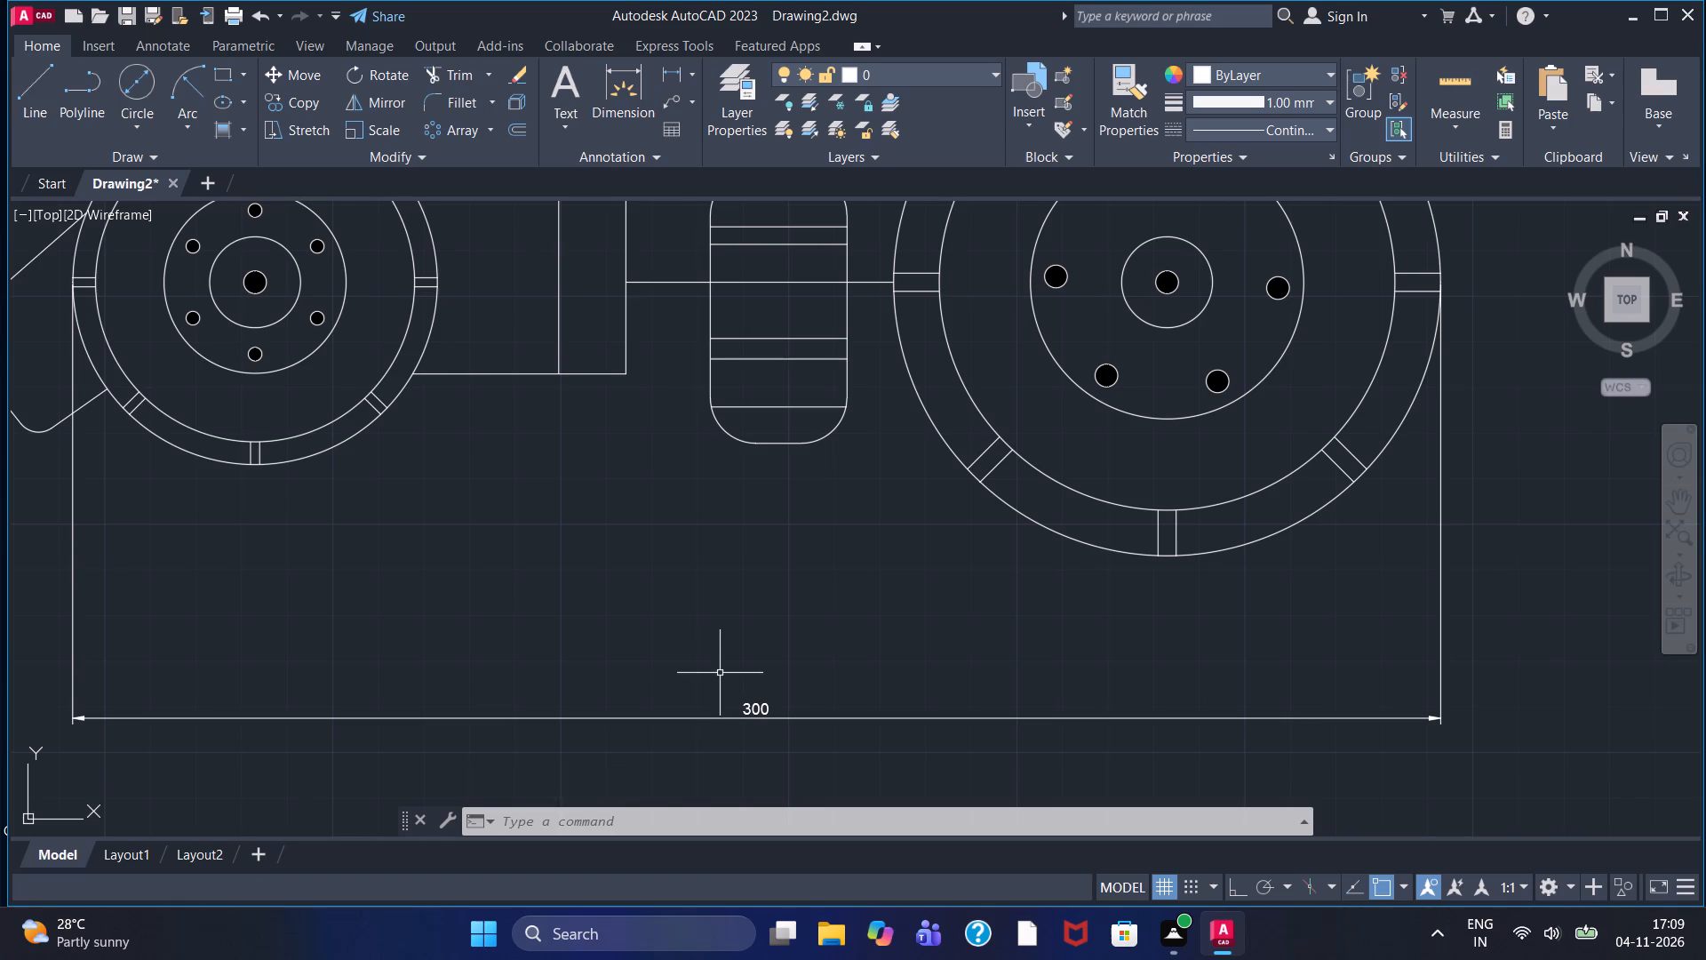
scroll(696, 682, down, 1)
middle_drag(746, 618, 737, 697)
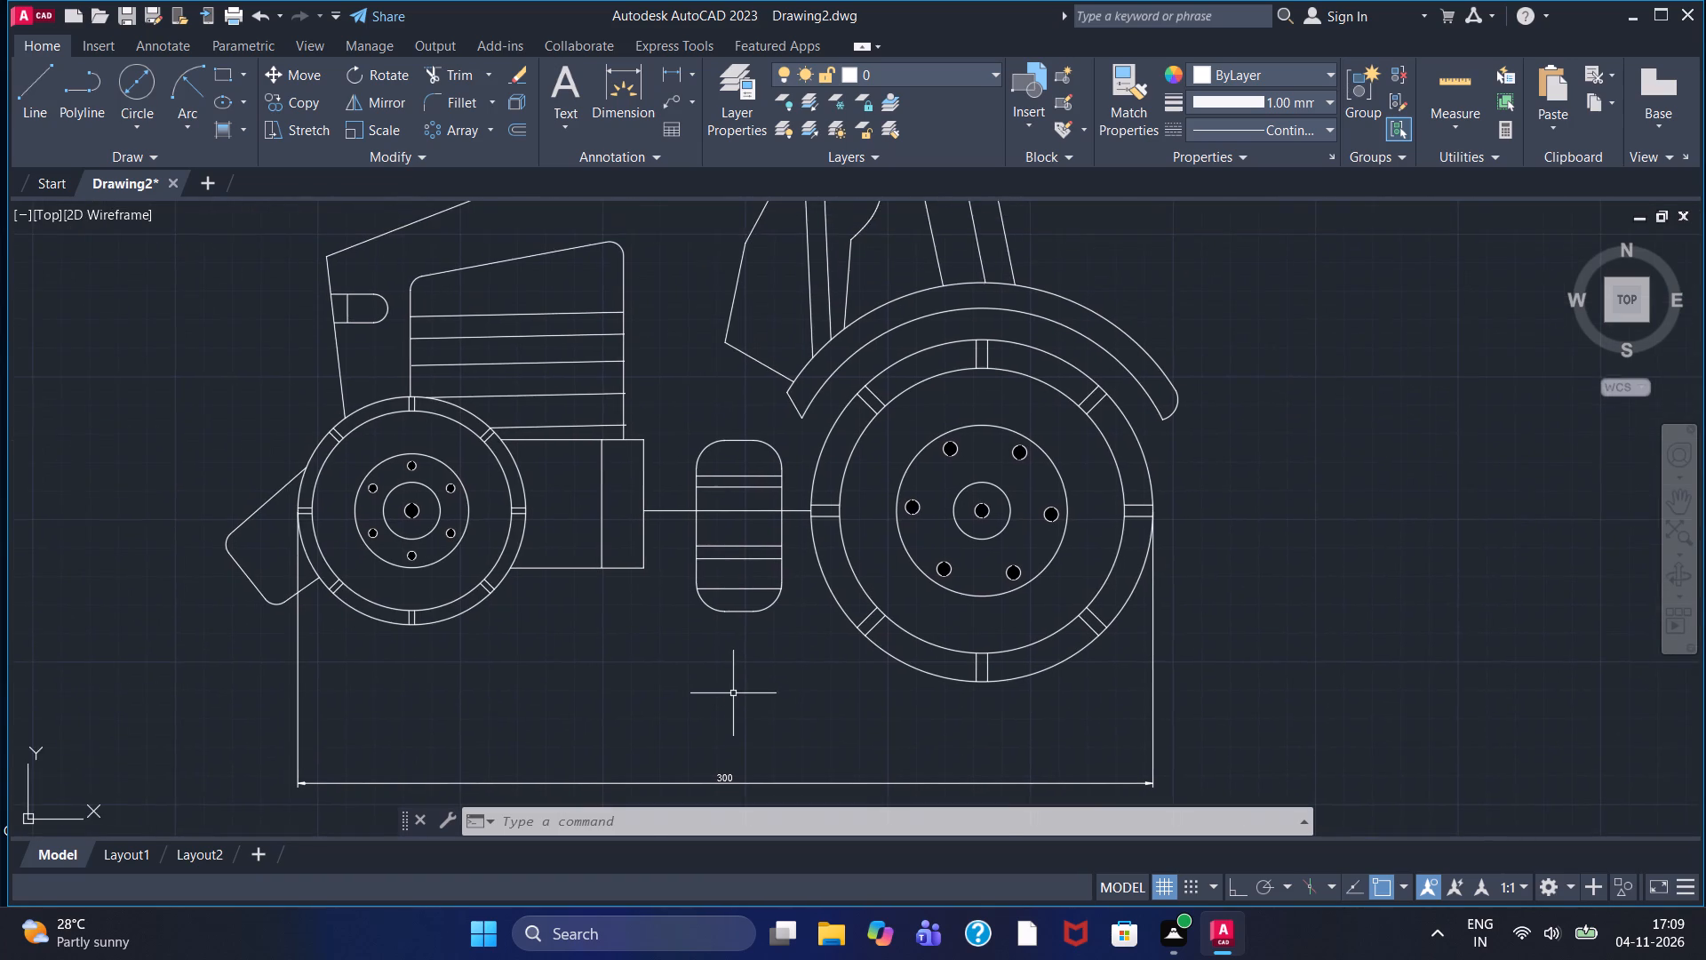
scroll(733, 693, down, 2)
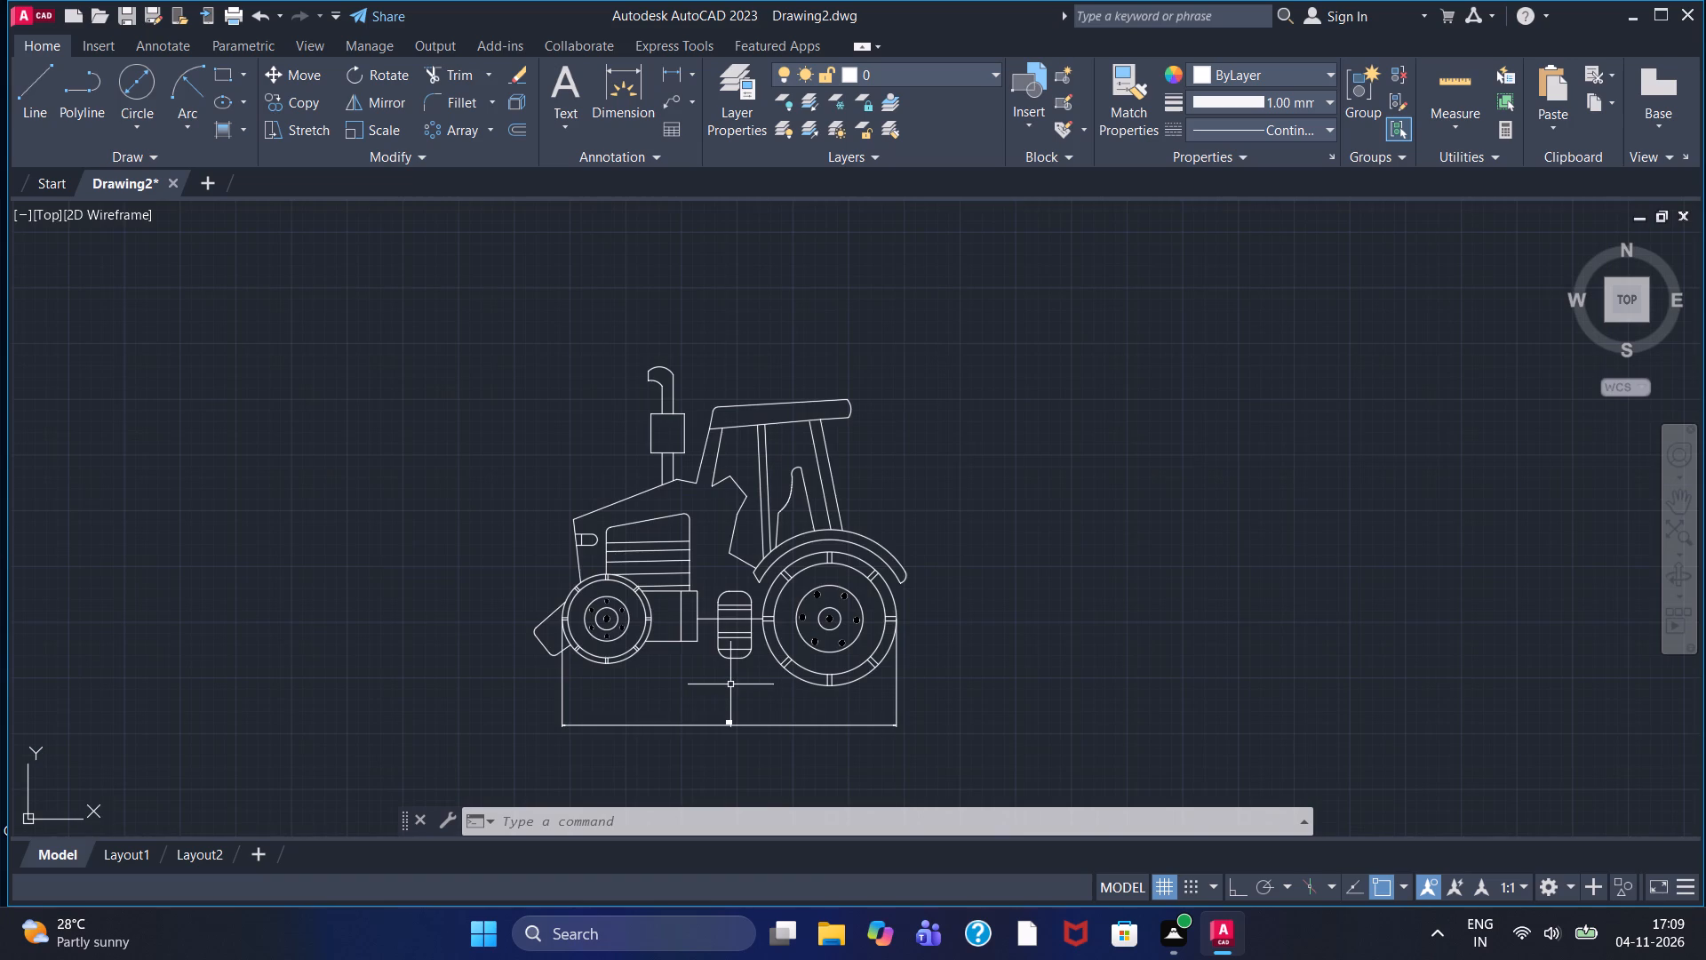
scroll(730, 684, down, 2)
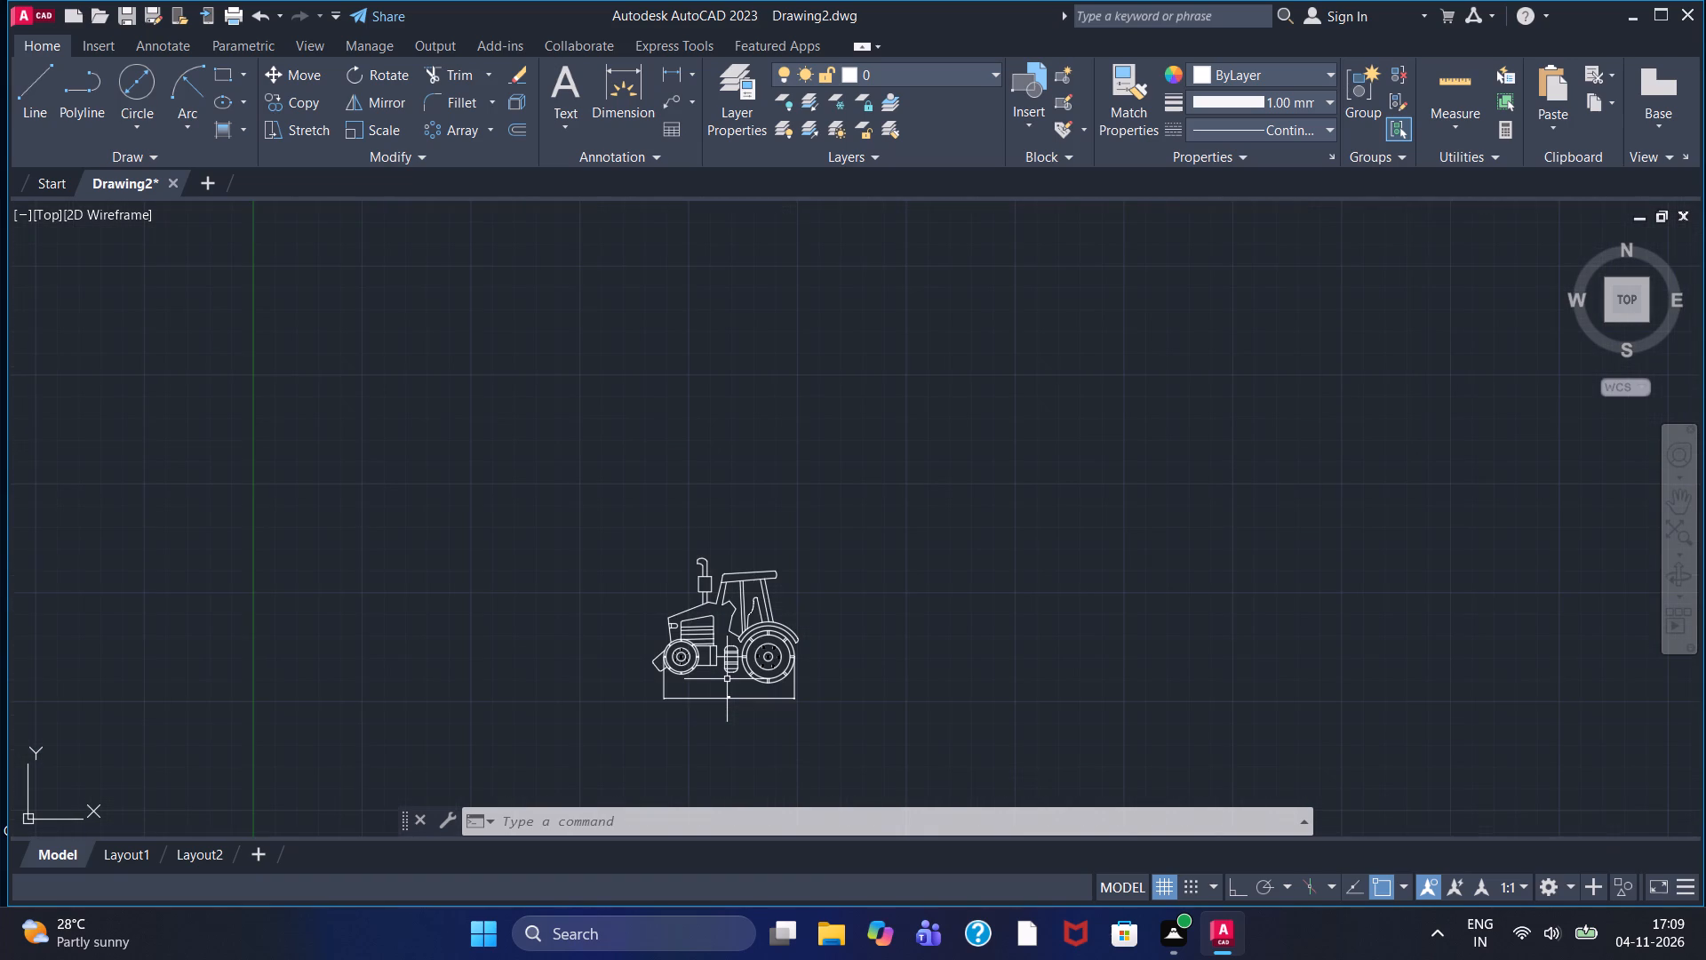
scroll(727, 679, down, 1)
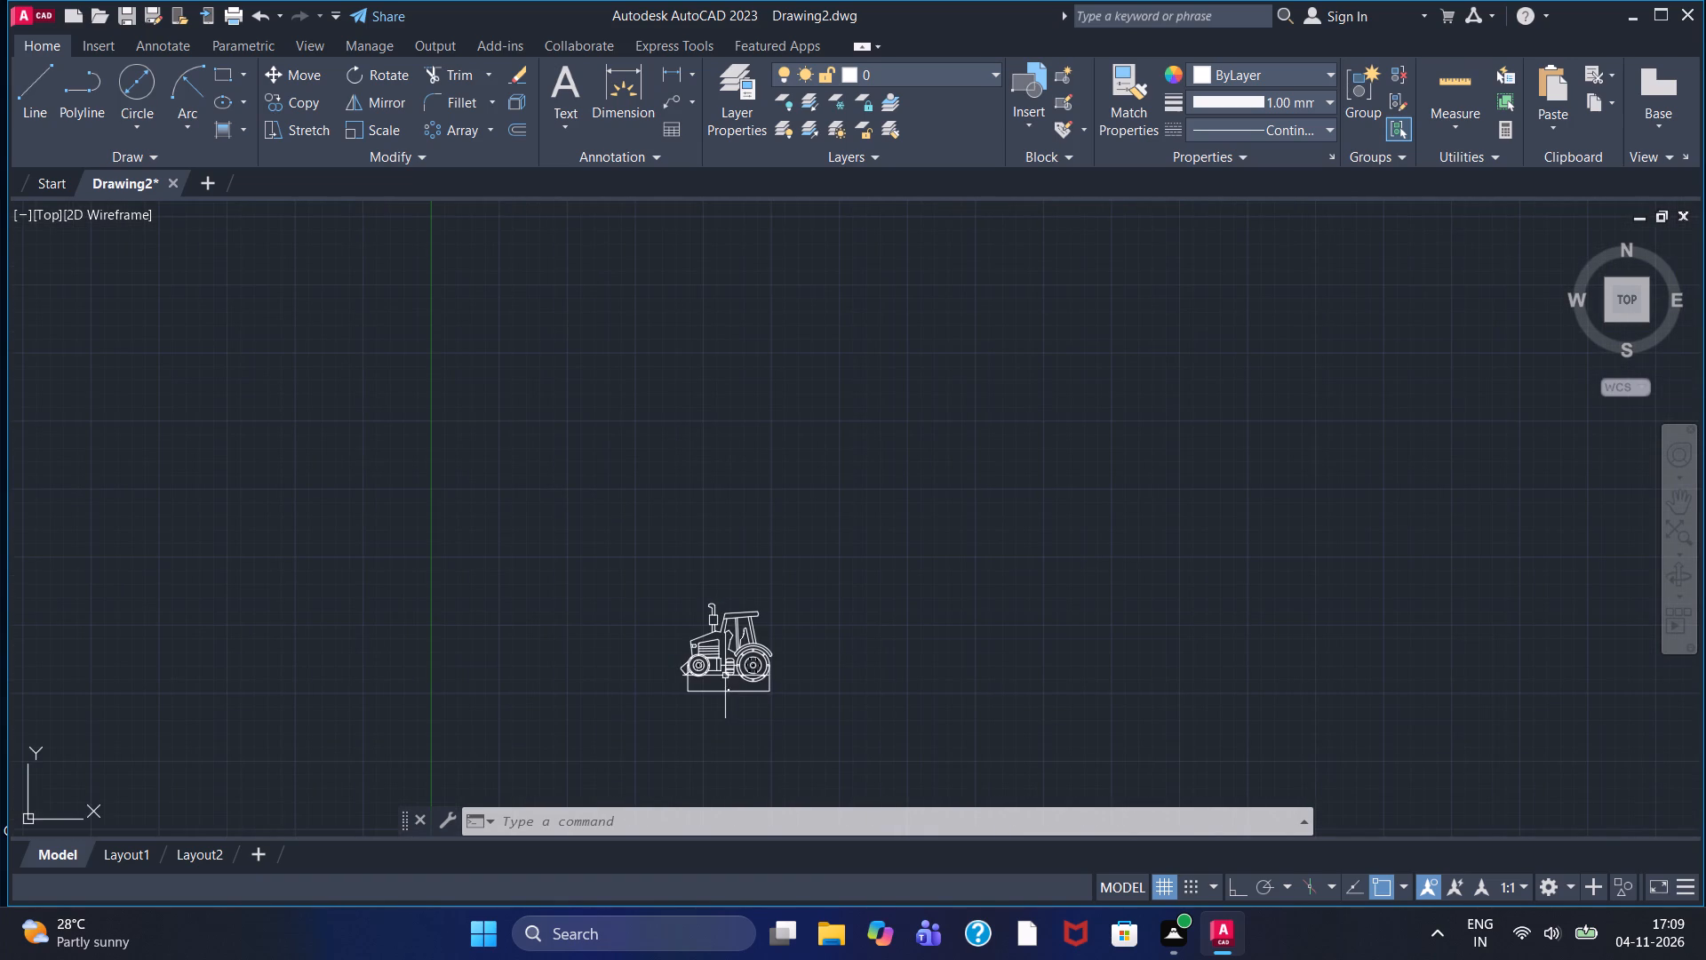
scroll(725, 676, down, 2)
scroll(725, 676, up, 1)
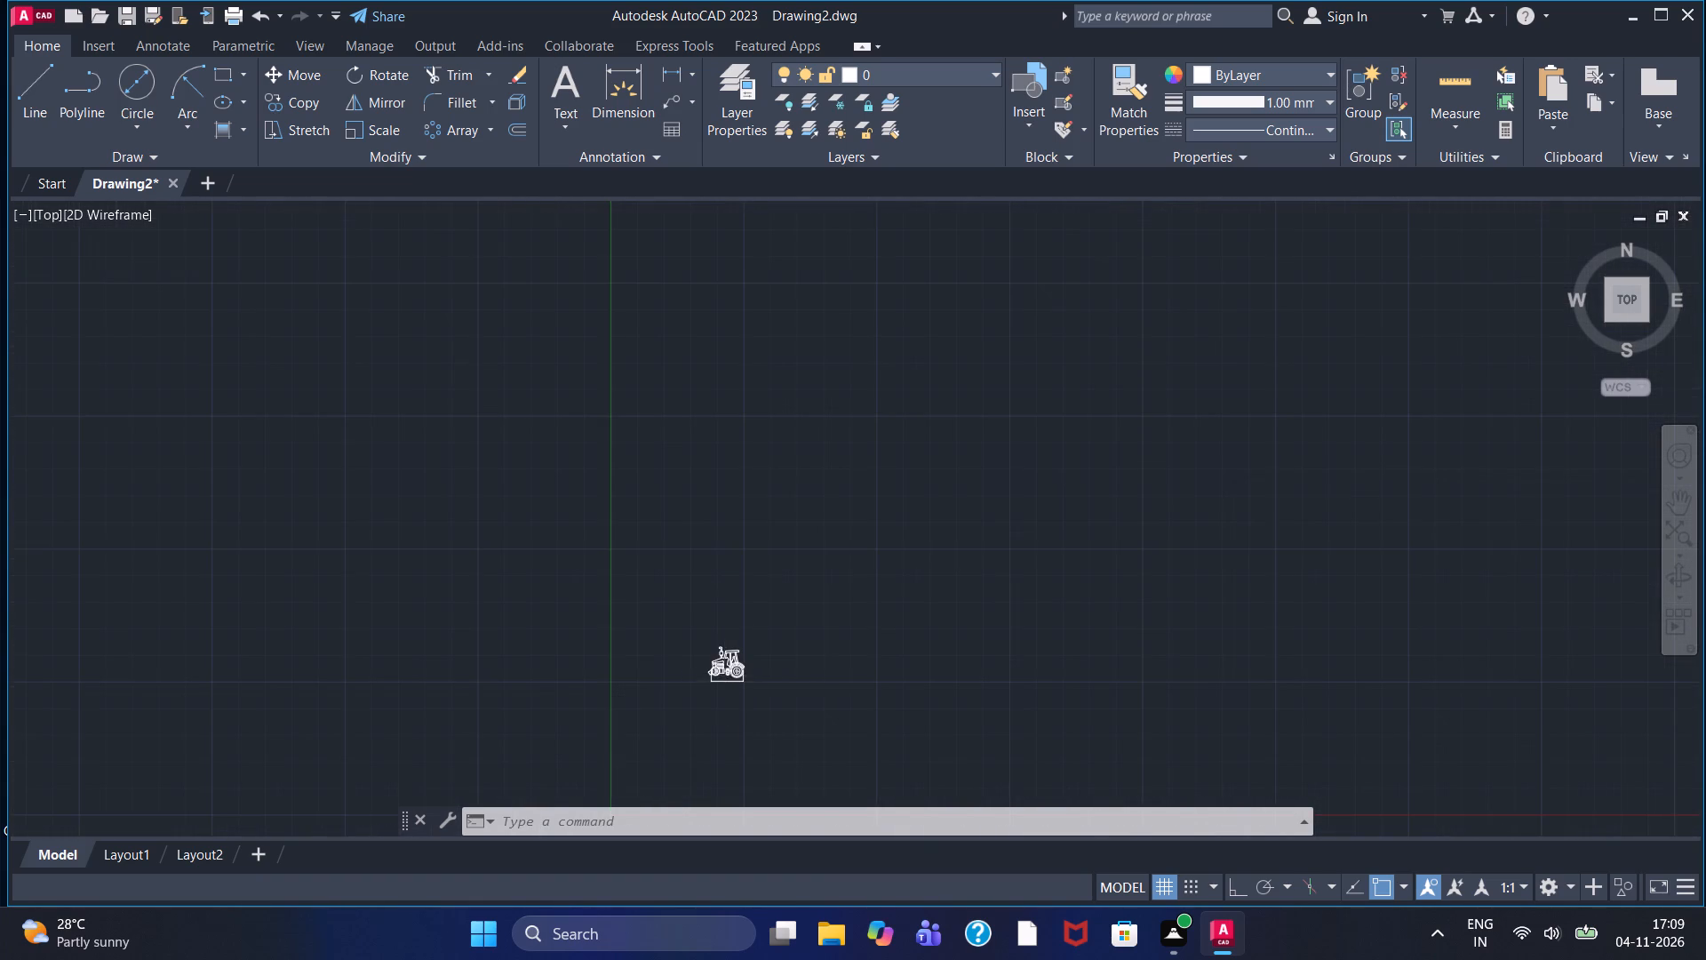
scroll(725, 676, down, 1)
scroll(725, 676, up, 2)
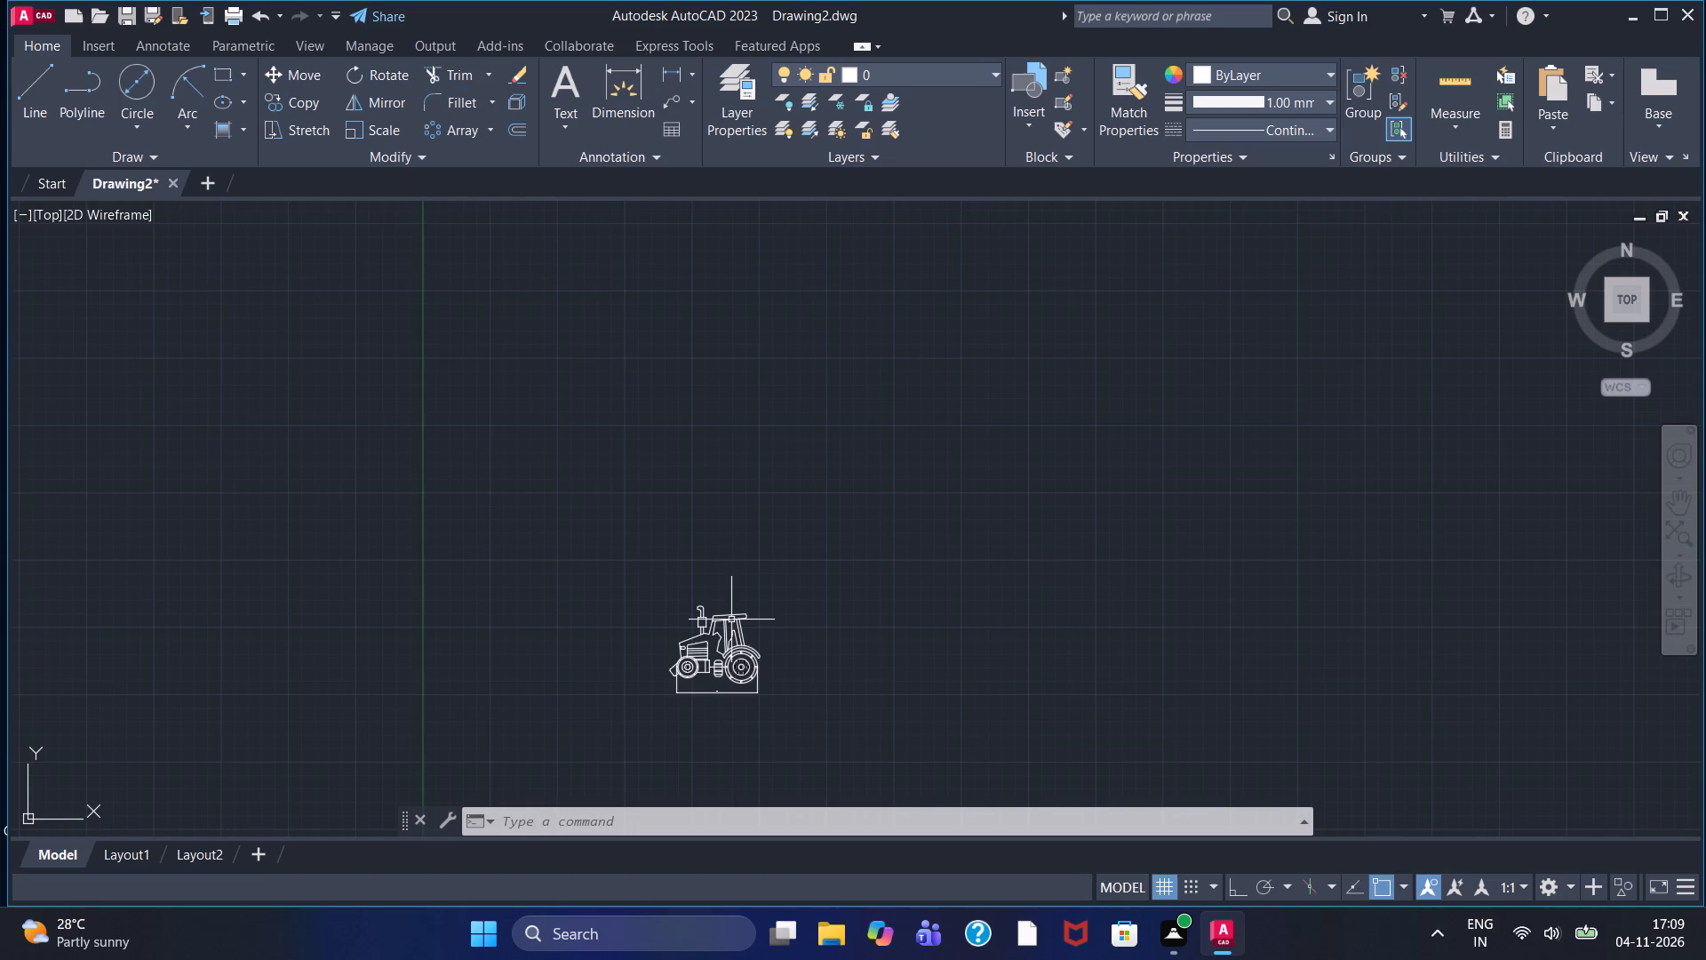
scroll(731, 620, down, 2)
scroll(729, 620, up, 2)
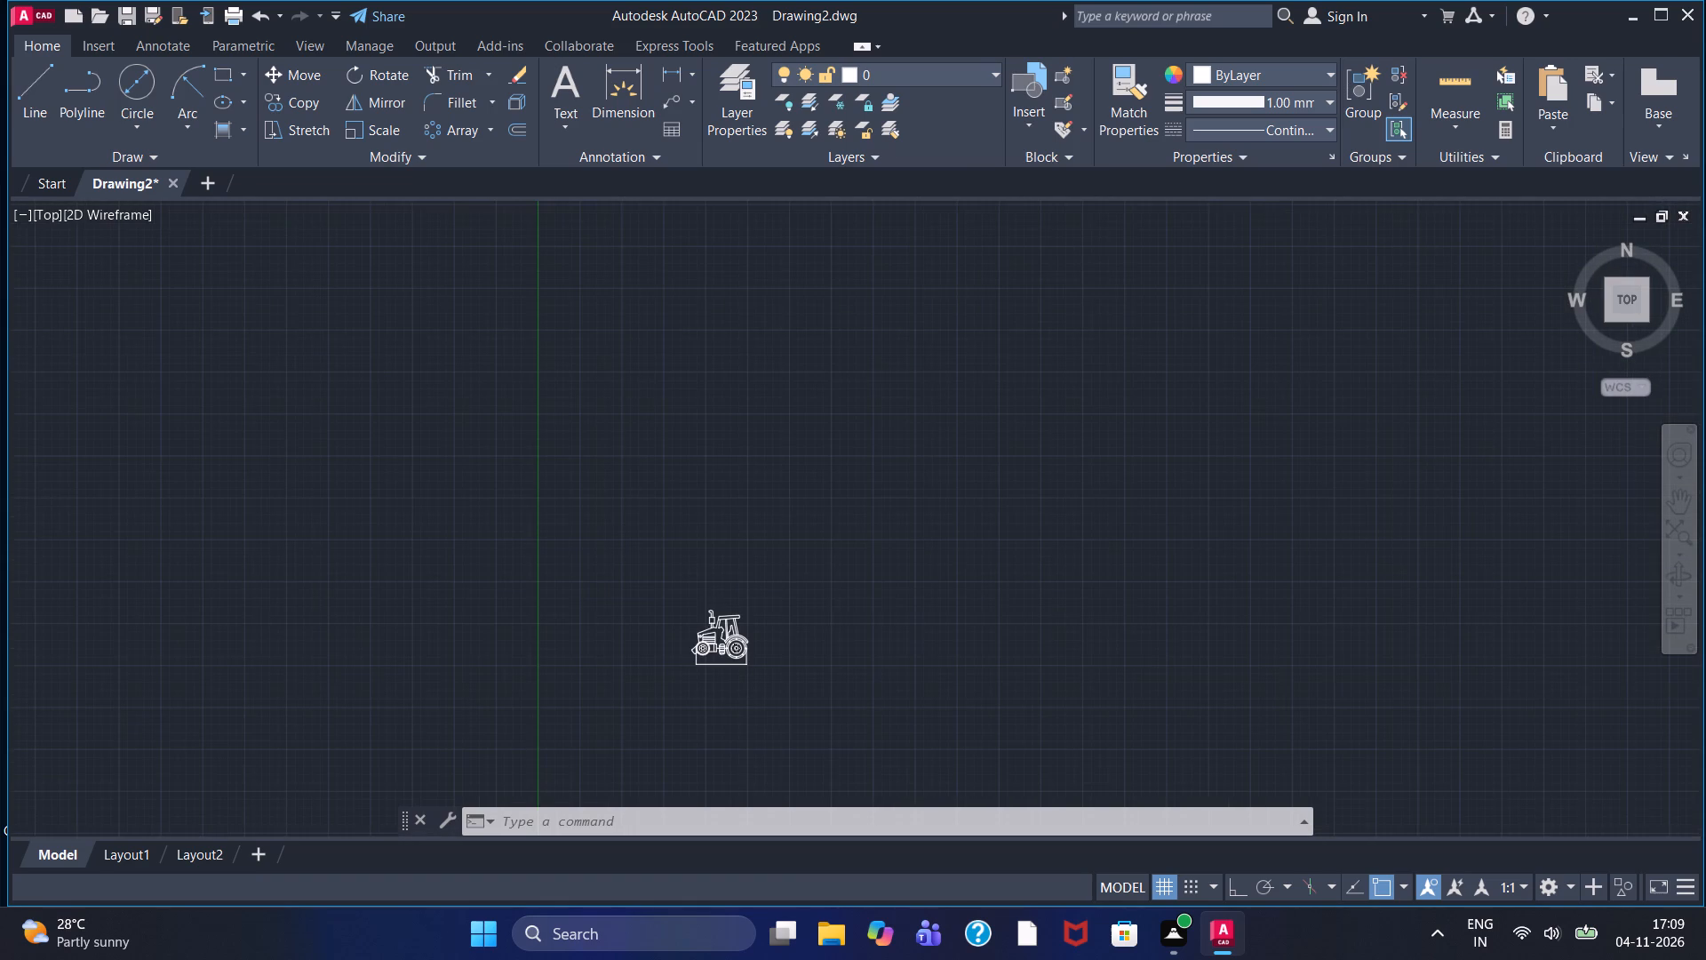
scroll(729, 620, up, 3)
middle_drag(827, 644, 846, 544)
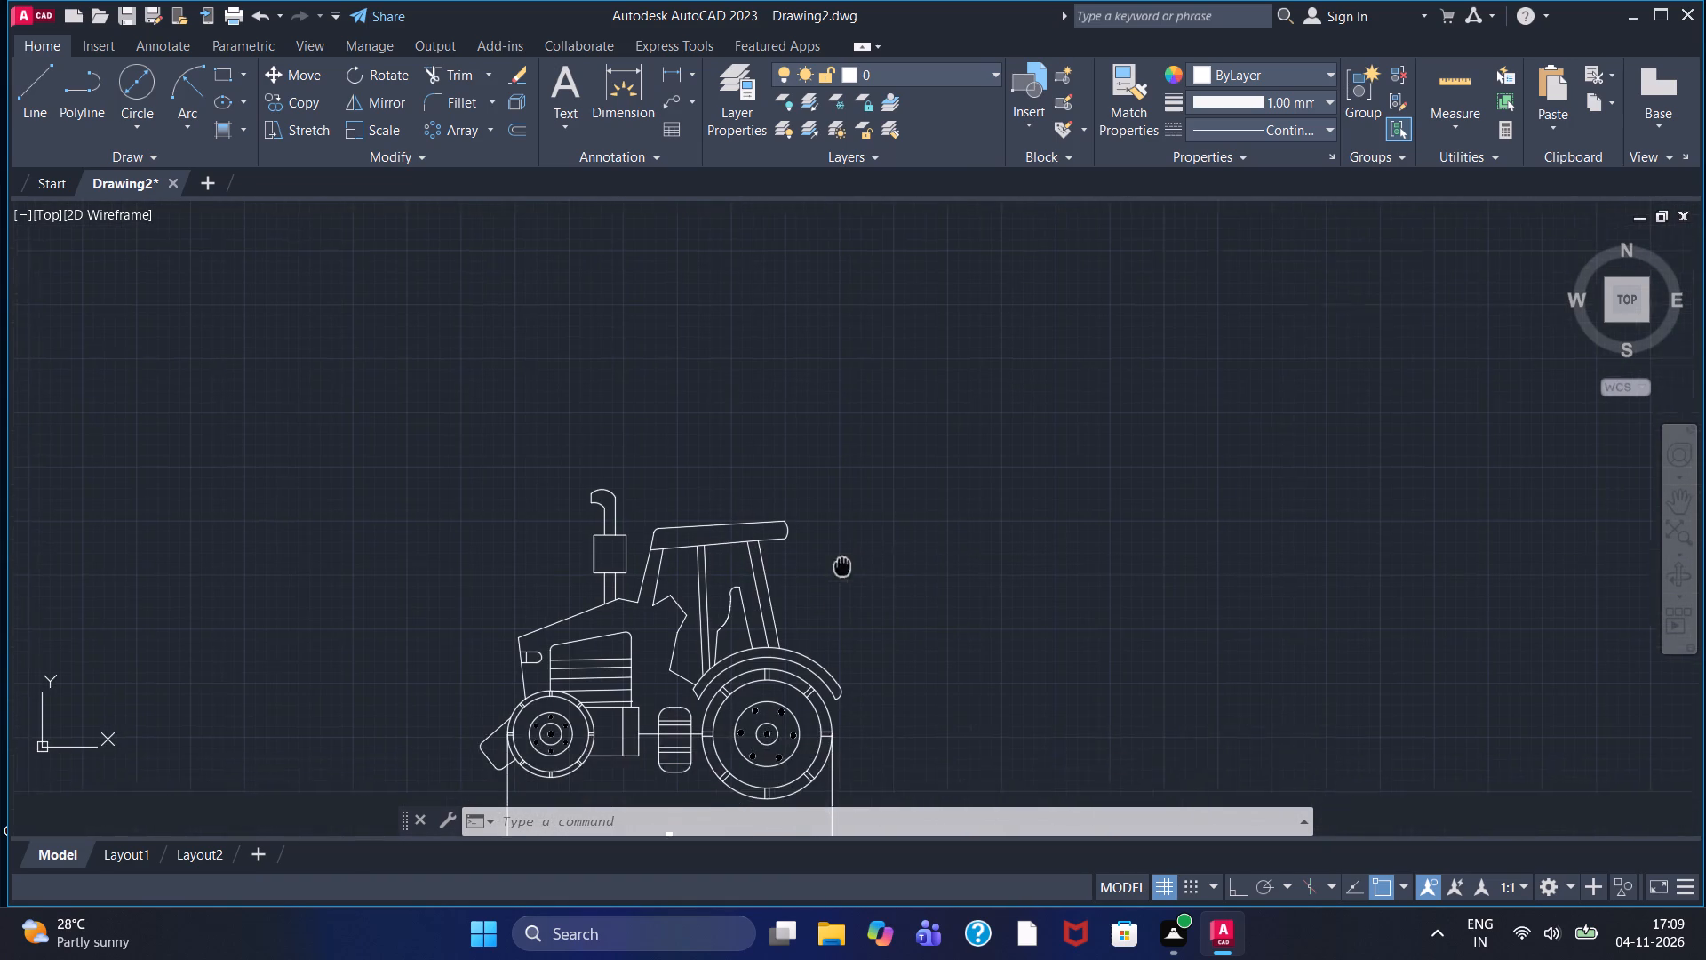
middle_drag(846, 544, 850, 528)
scroll(753, 612, up, 1)
middle_drag(921, 600, 1032, 466)
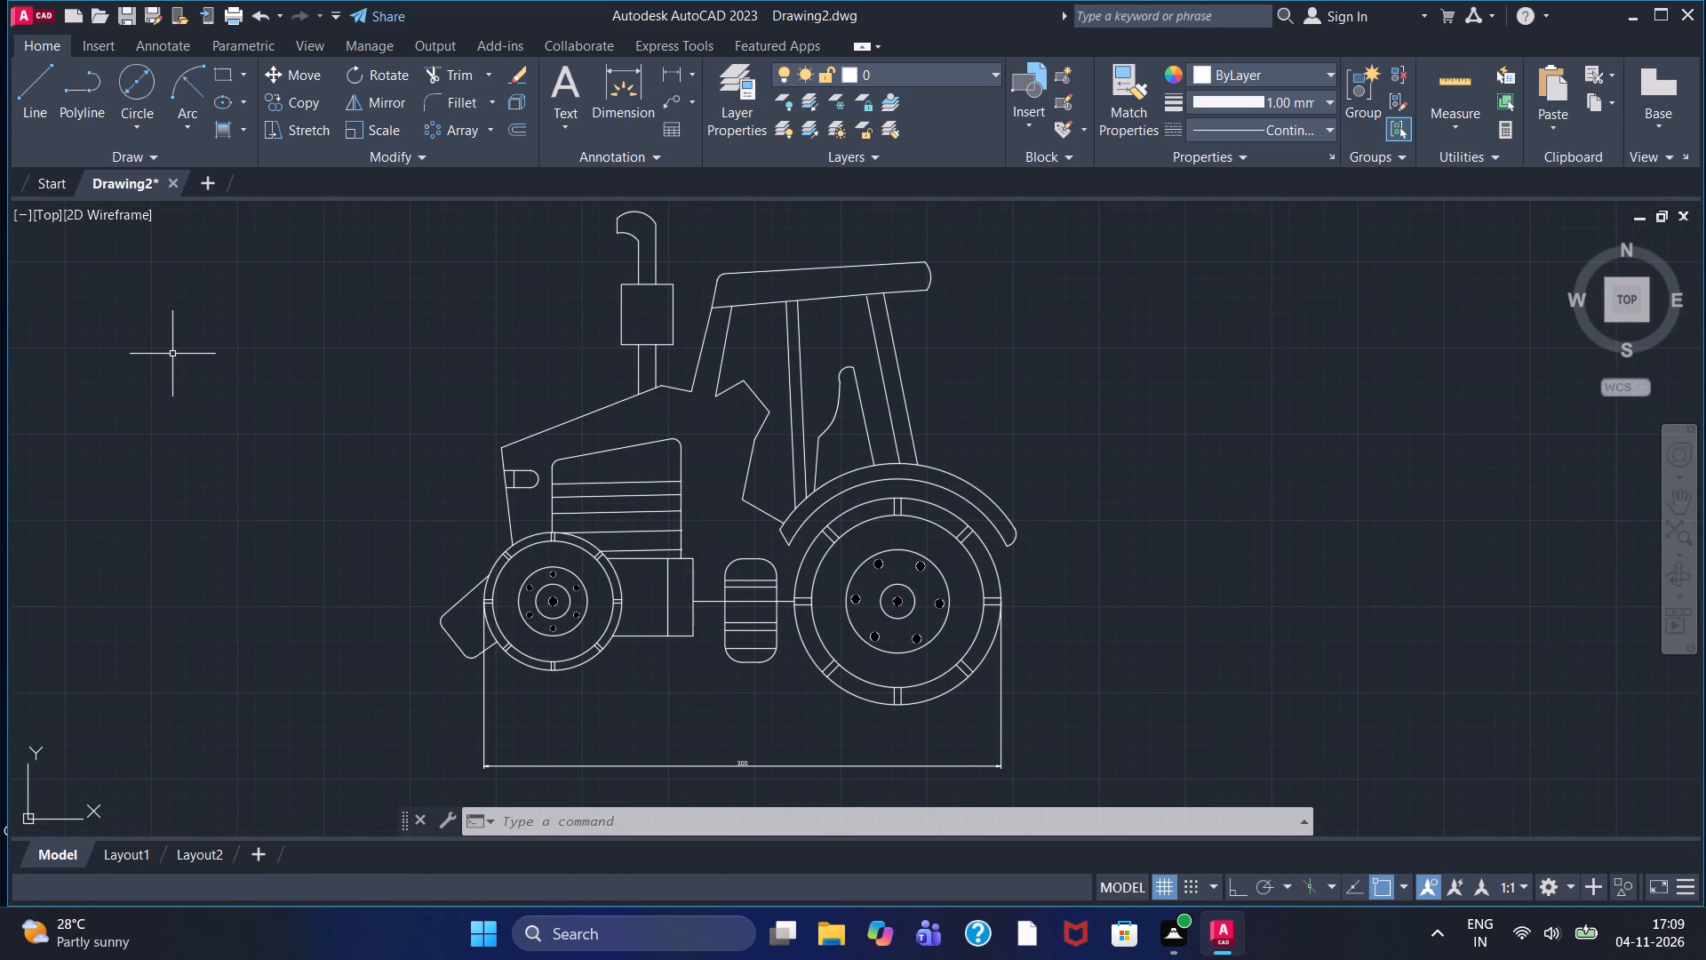
Trim the horizontal axle line's segment inside the rounded slotted part between the two wheels.
scroll(765, 606, up, 3)
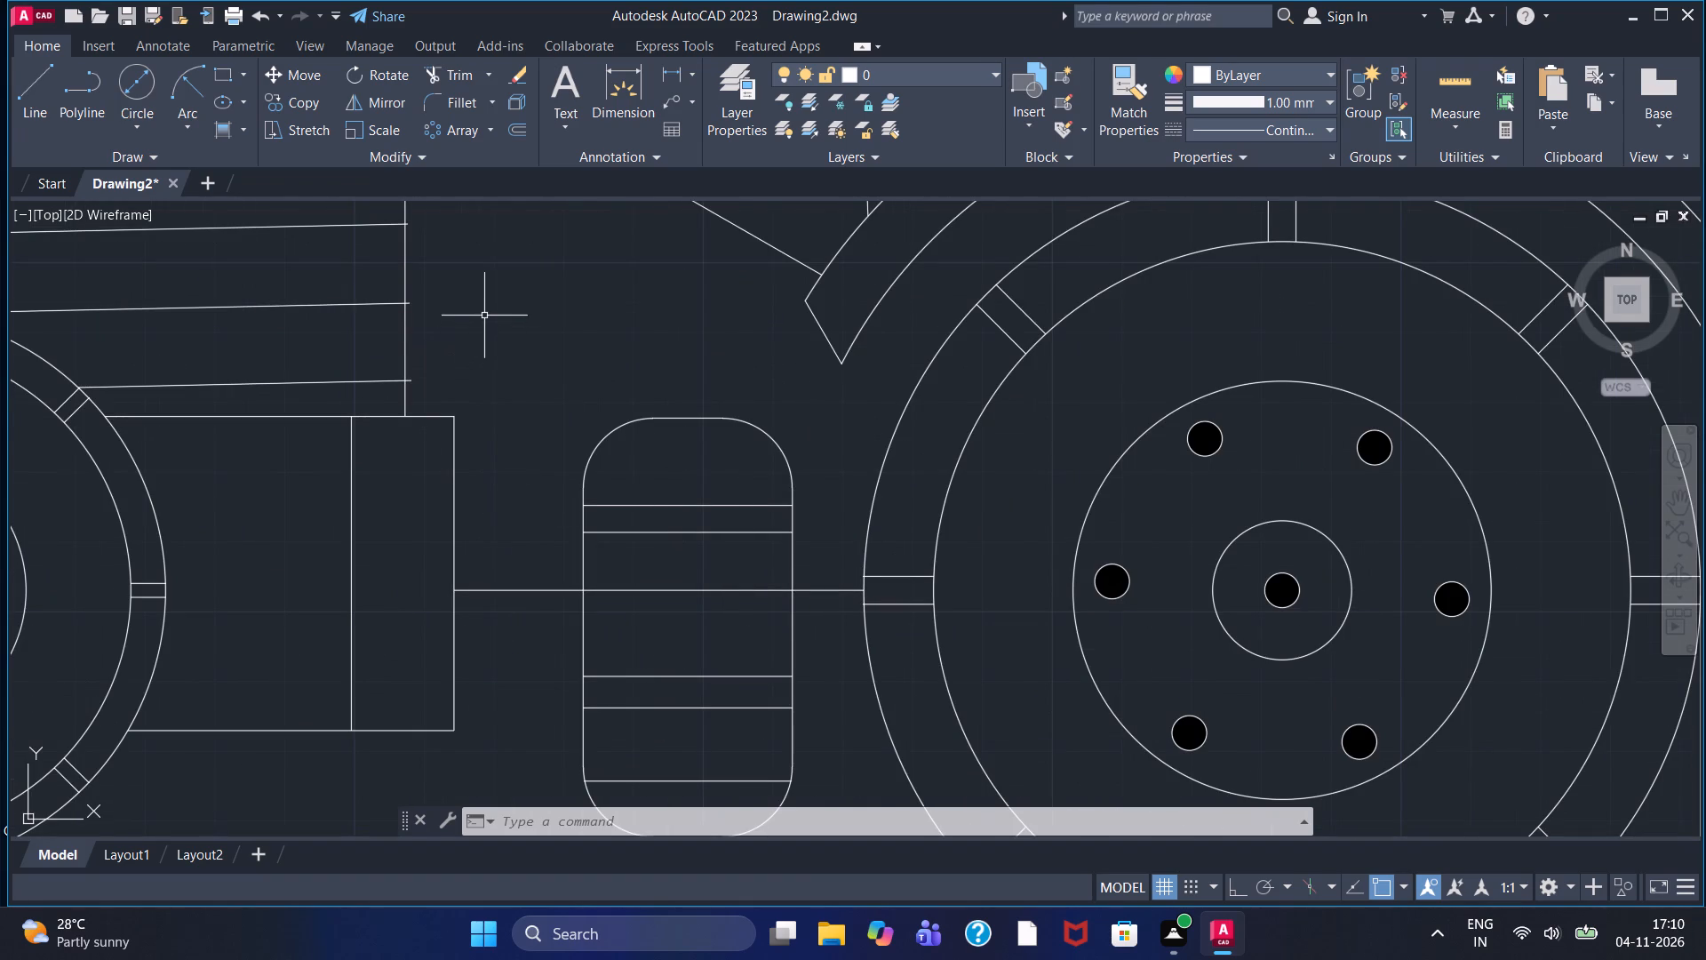
double_click(443, 81)
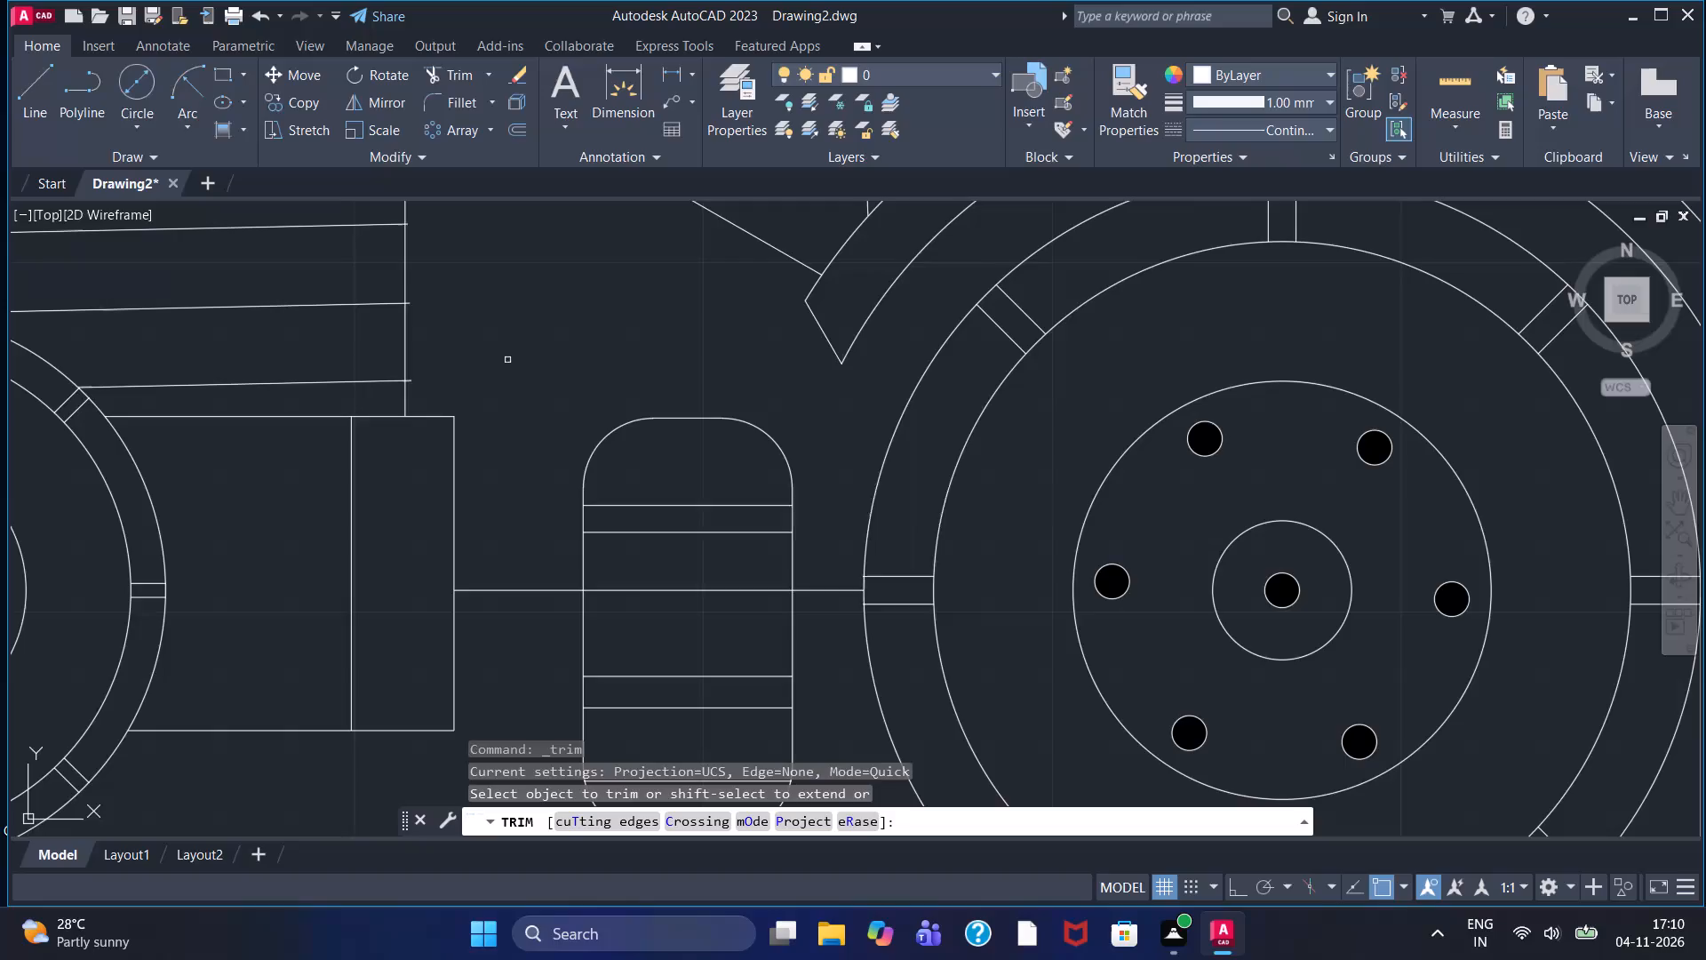
double_click(687, 588)
key(Escape)
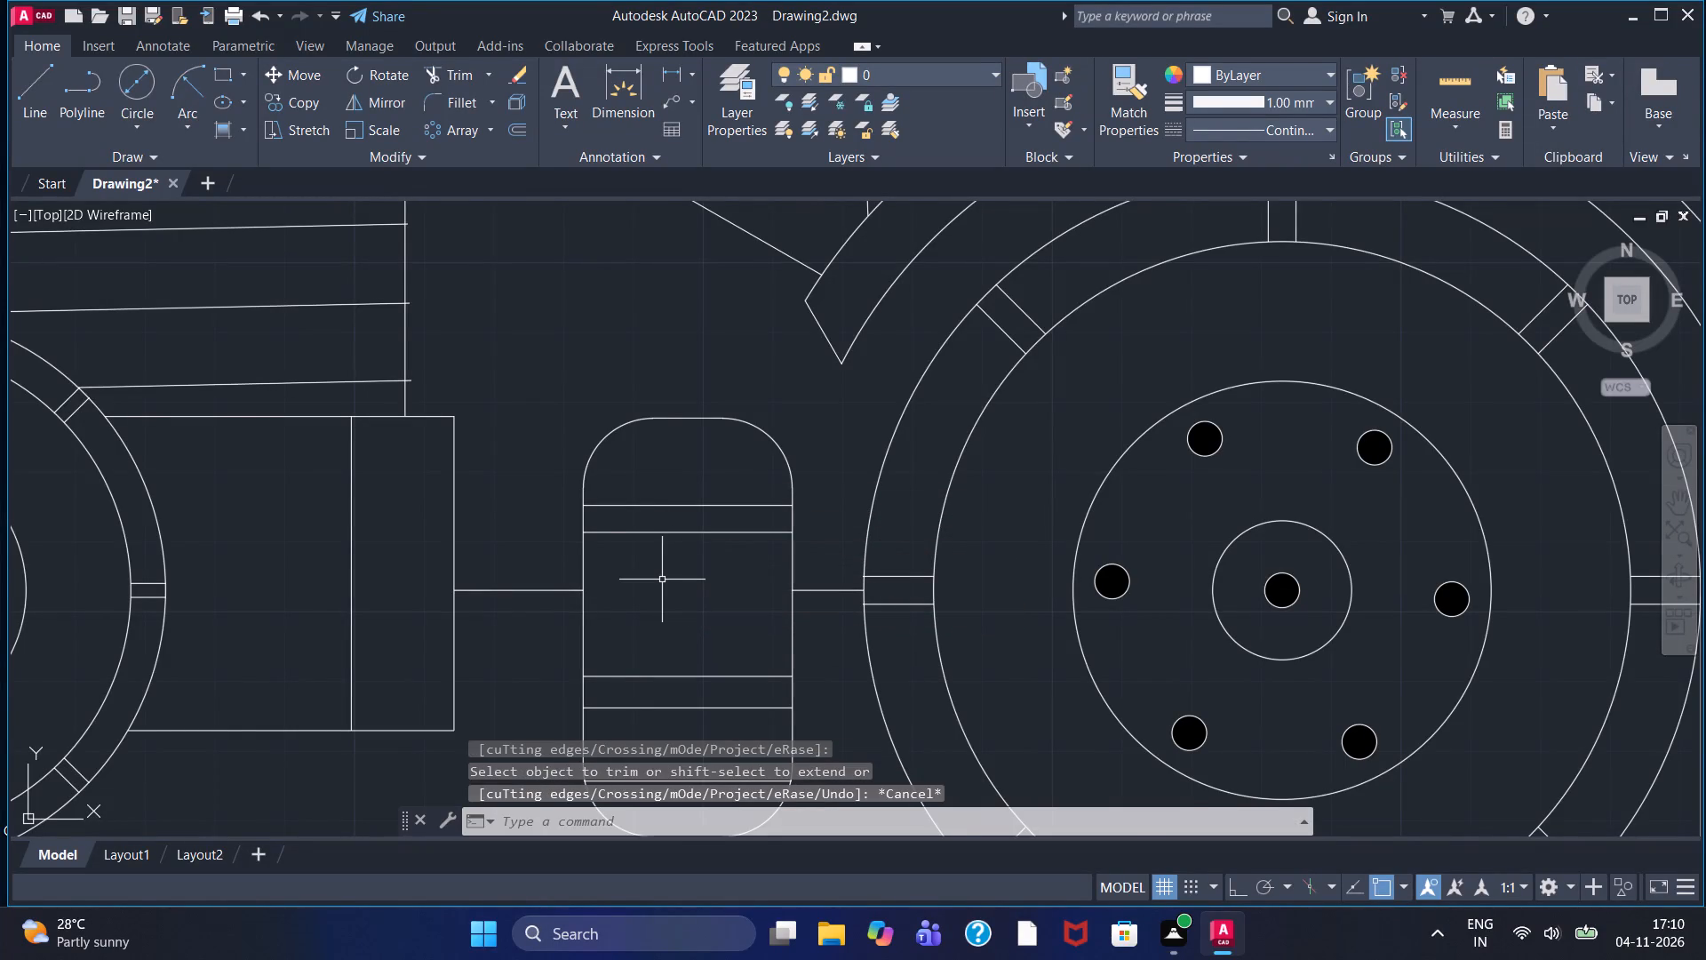
scroll(656, 582, down, 1)
scroll(607, 480, down, 1)
middle_drag(607, 480, 658, 593)
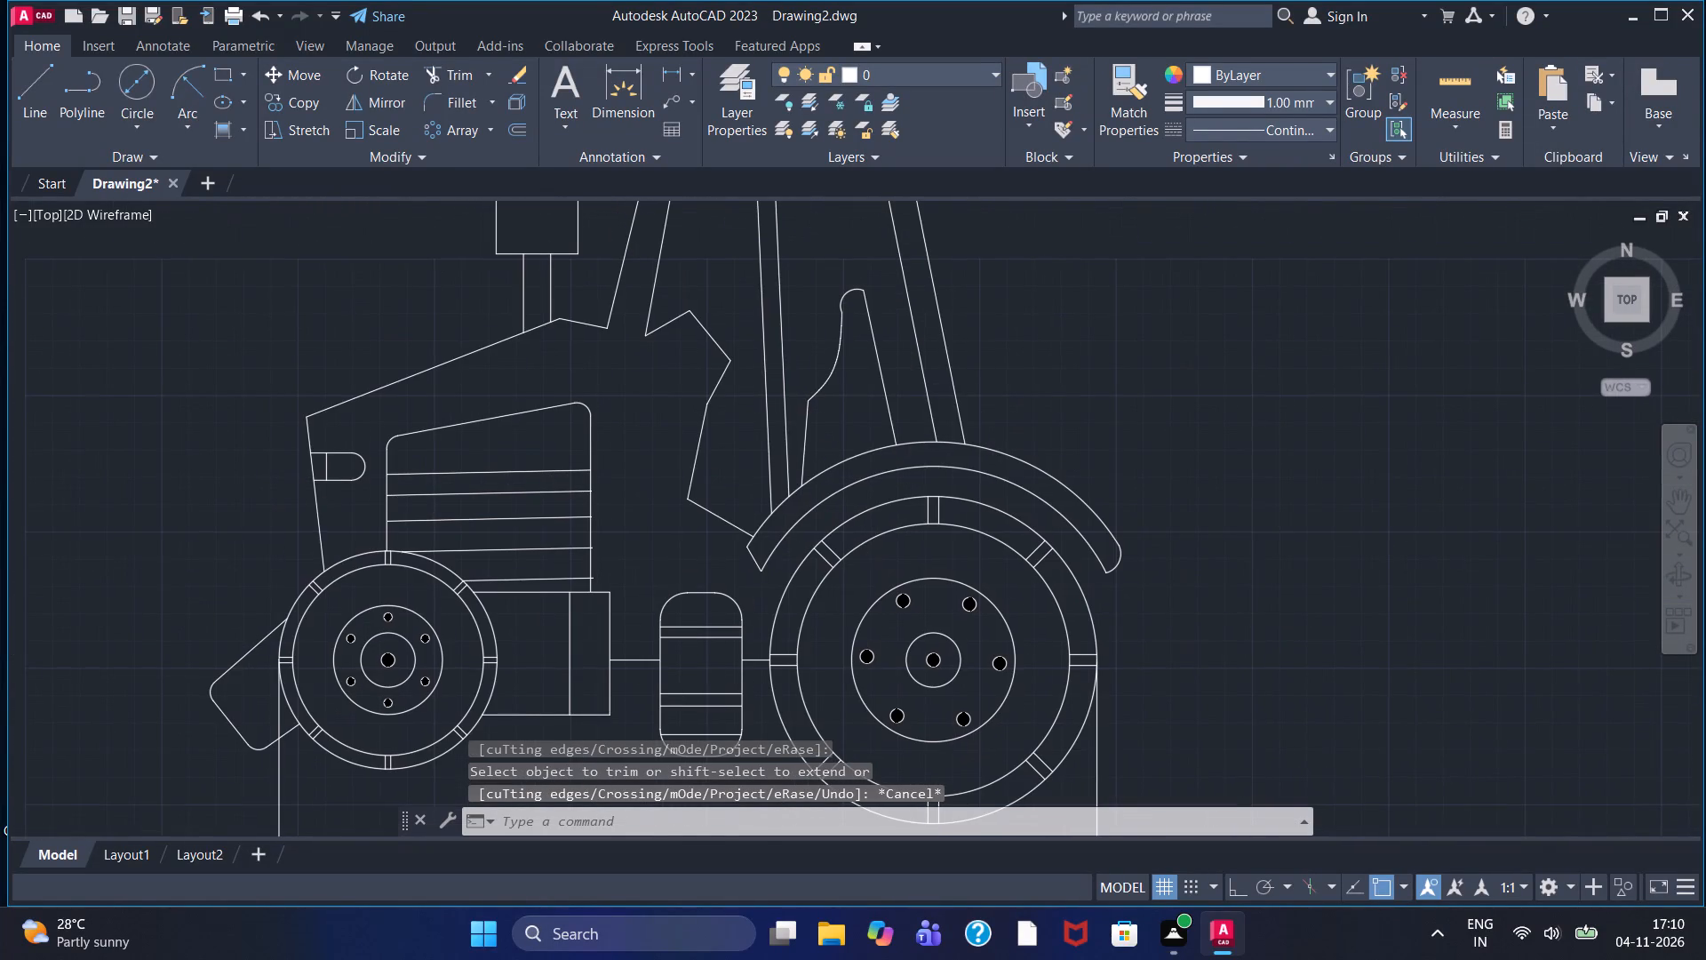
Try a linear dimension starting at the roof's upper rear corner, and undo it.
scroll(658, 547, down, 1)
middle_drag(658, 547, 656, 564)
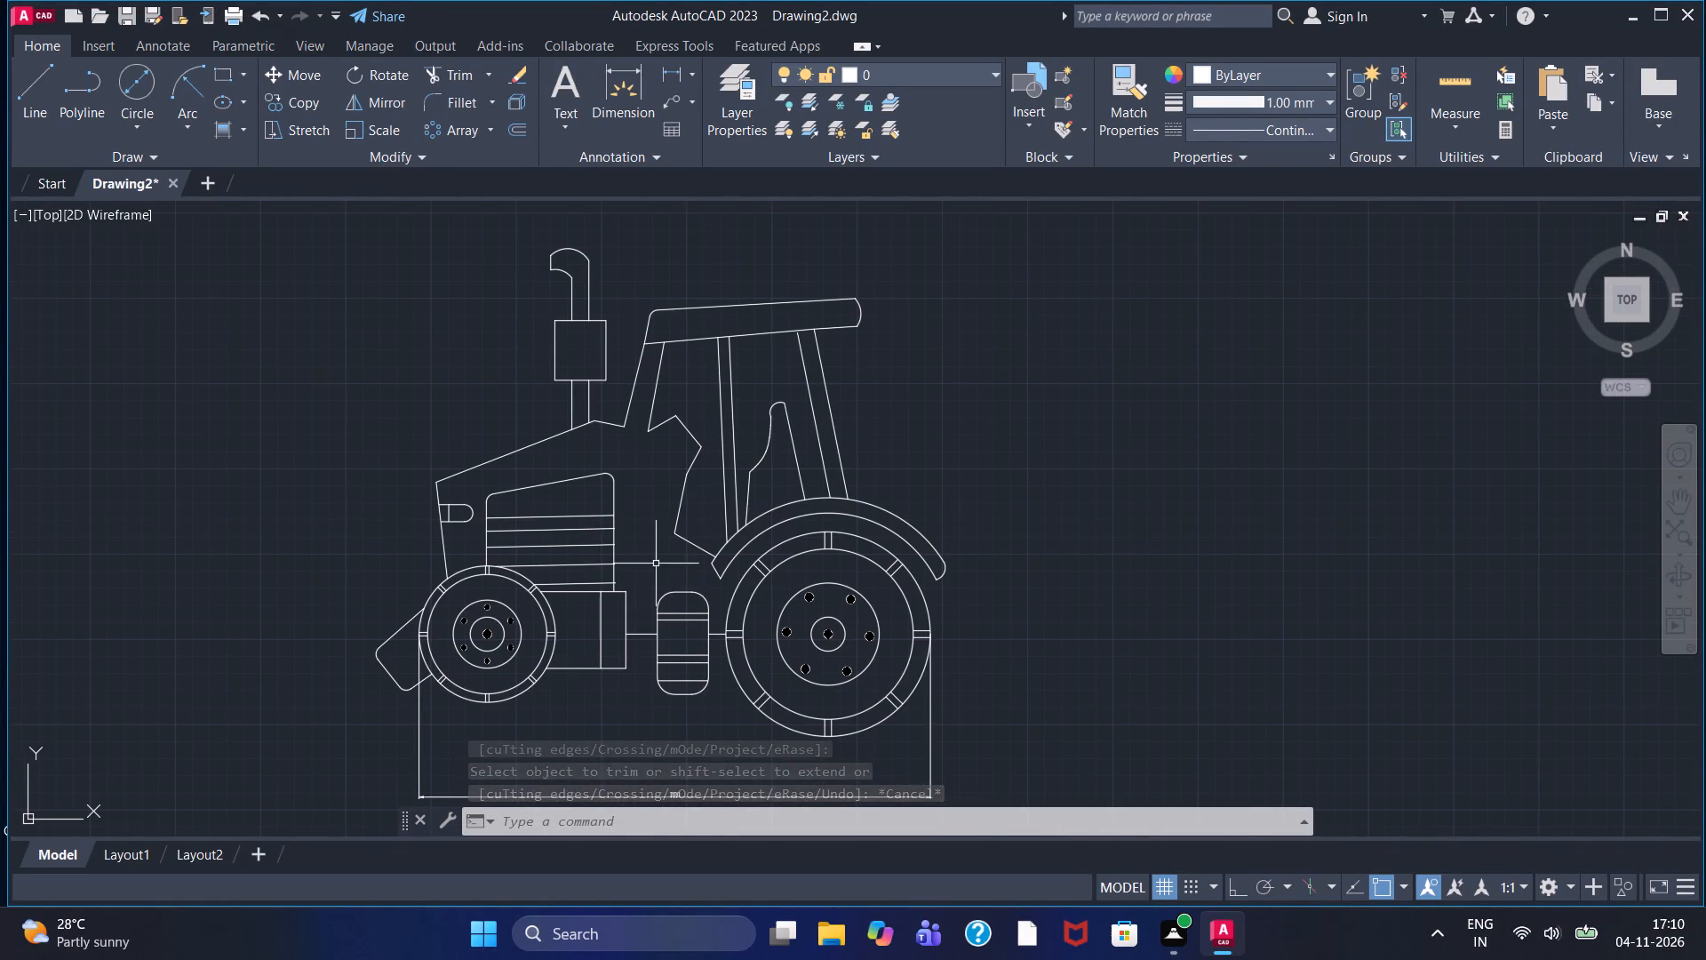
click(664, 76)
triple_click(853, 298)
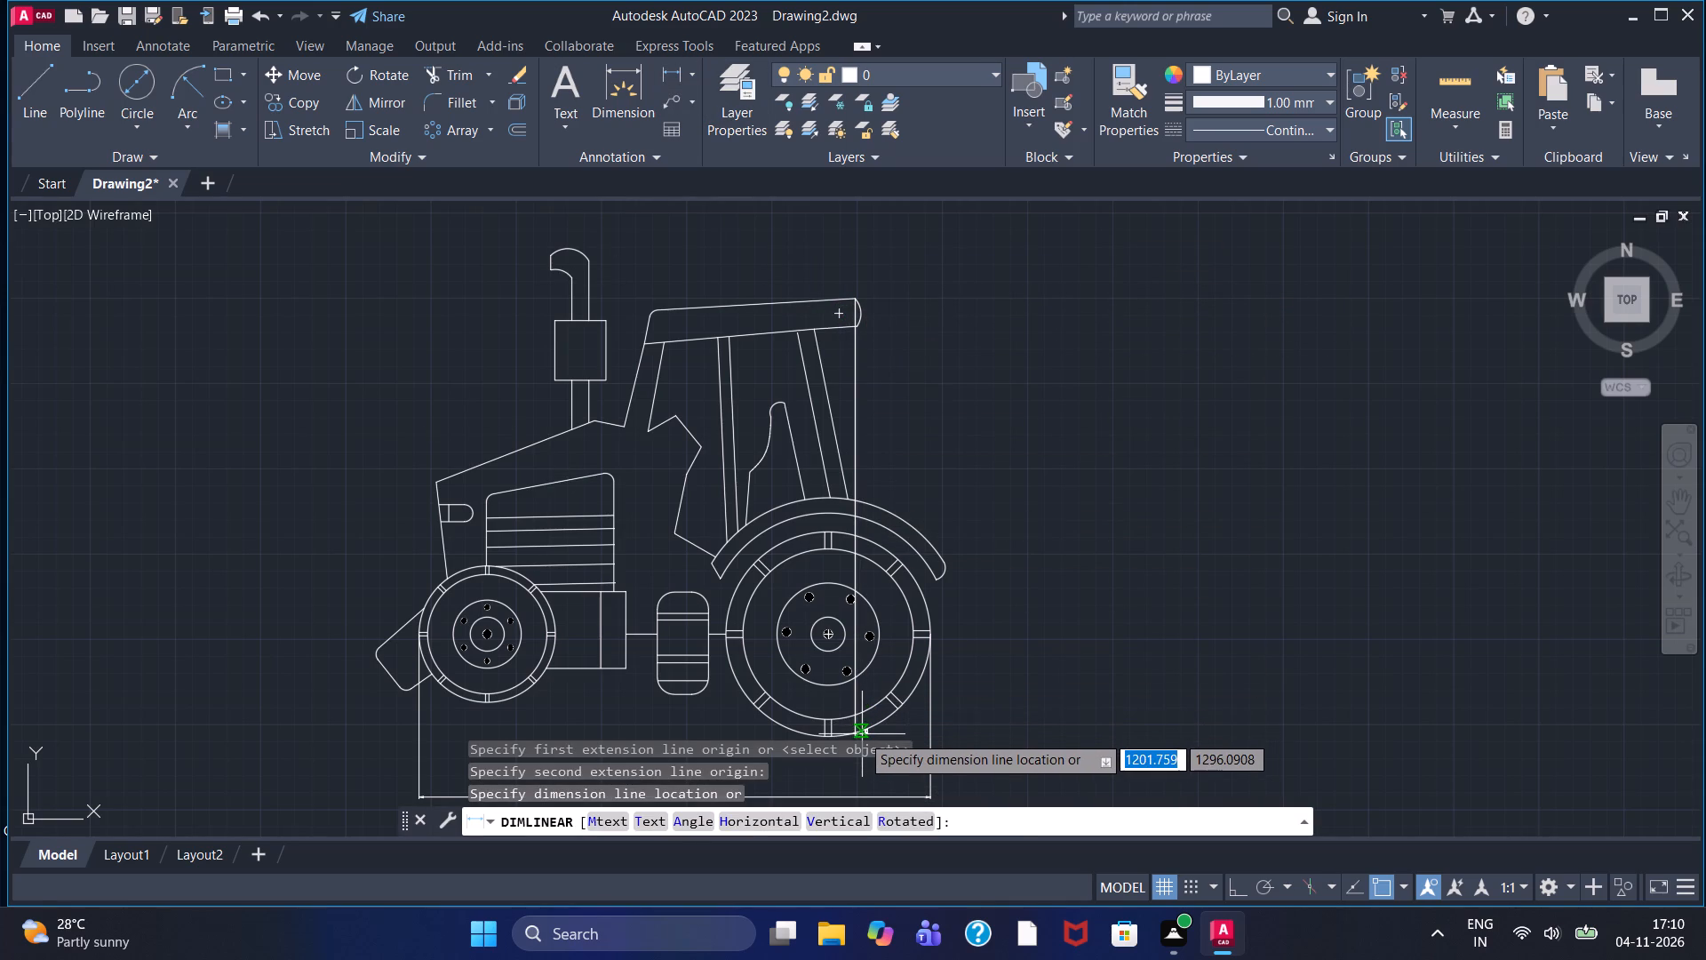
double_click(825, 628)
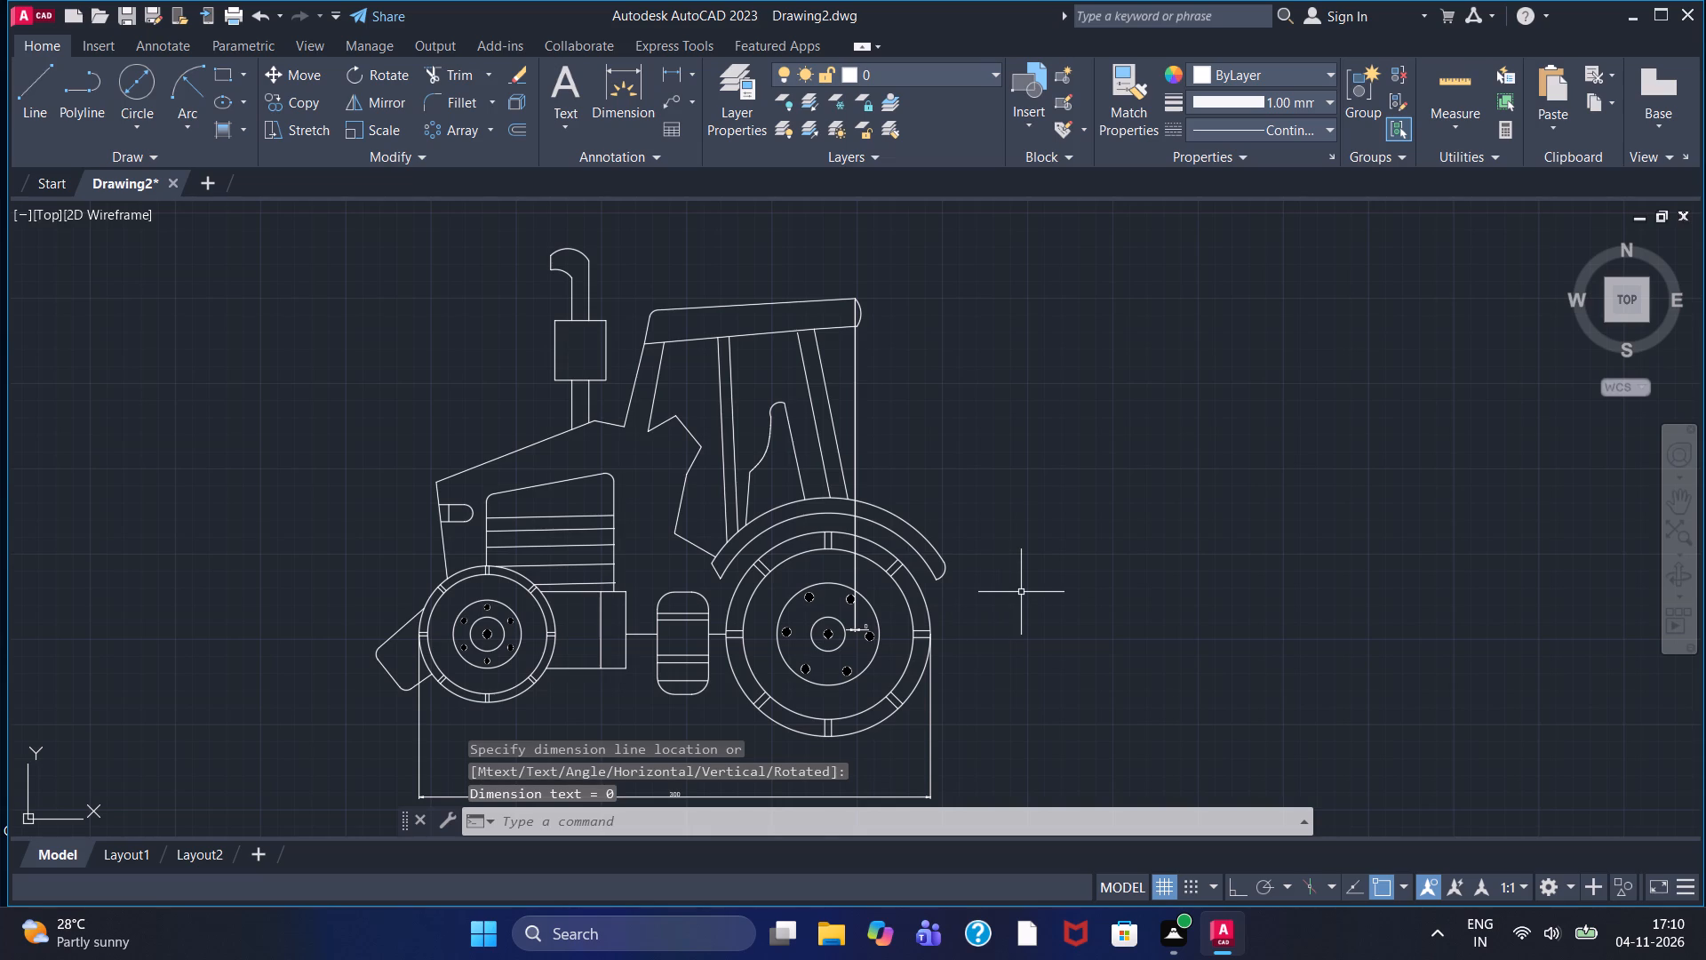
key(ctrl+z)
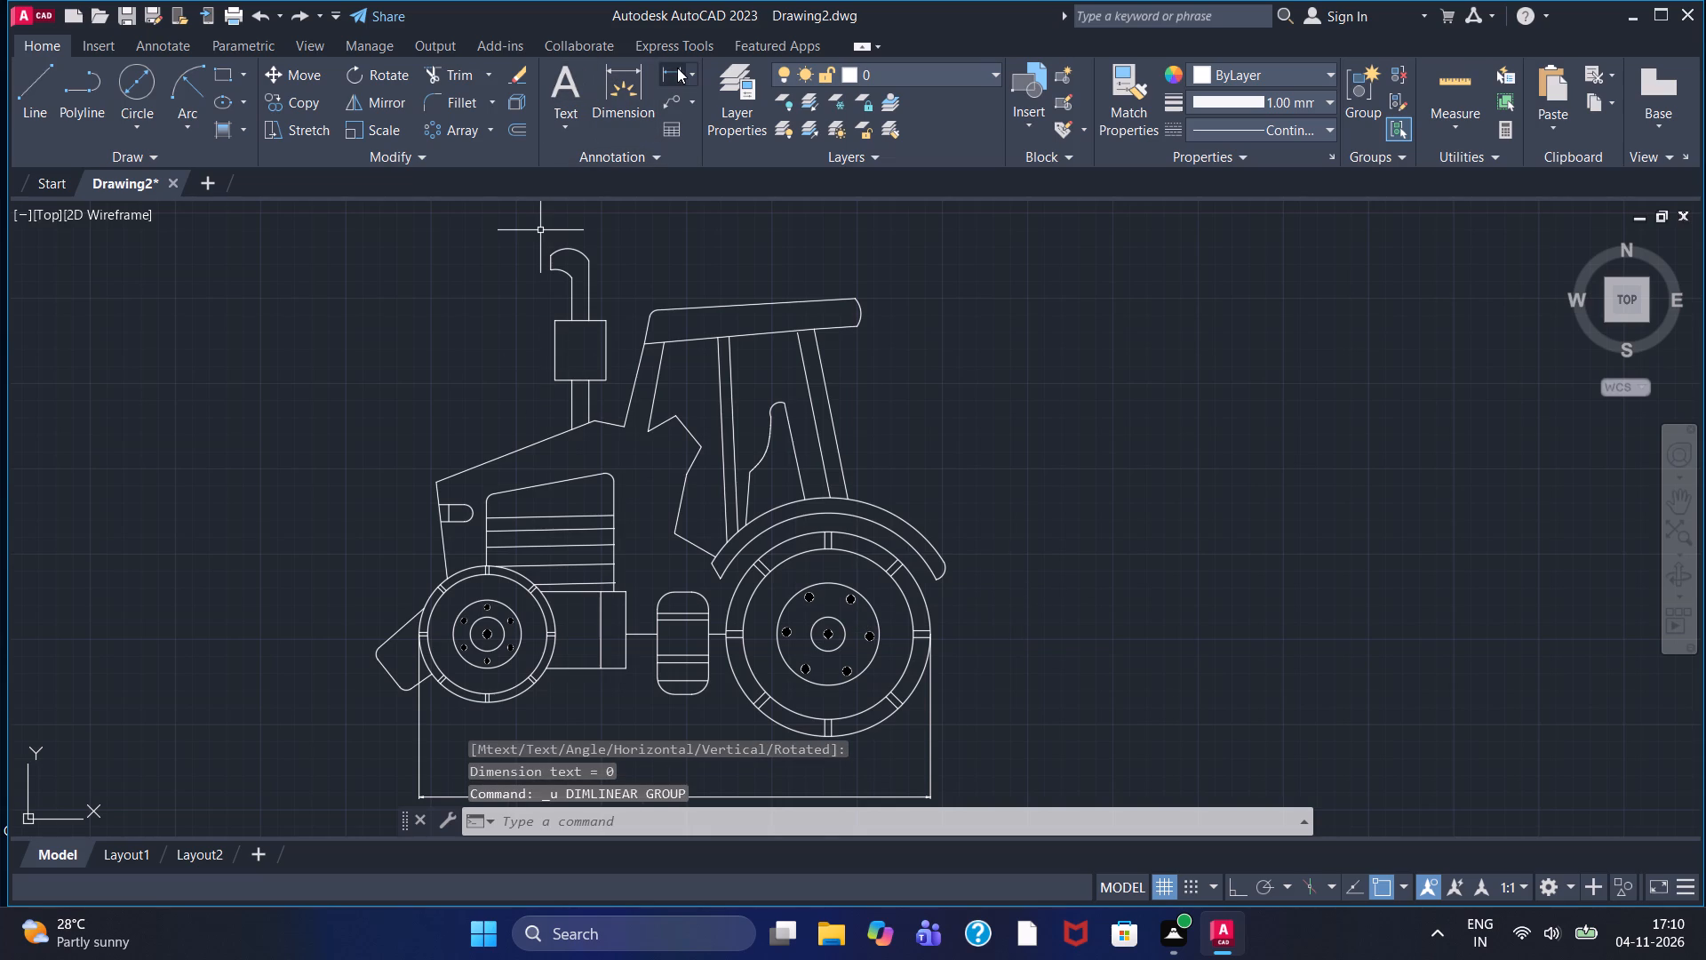
Add a vertical linear dimension from the roof's upper rear corner to the rear wheel's centre, placed behind the rear wheel.
click(677, 68)
double_click(856, 292)
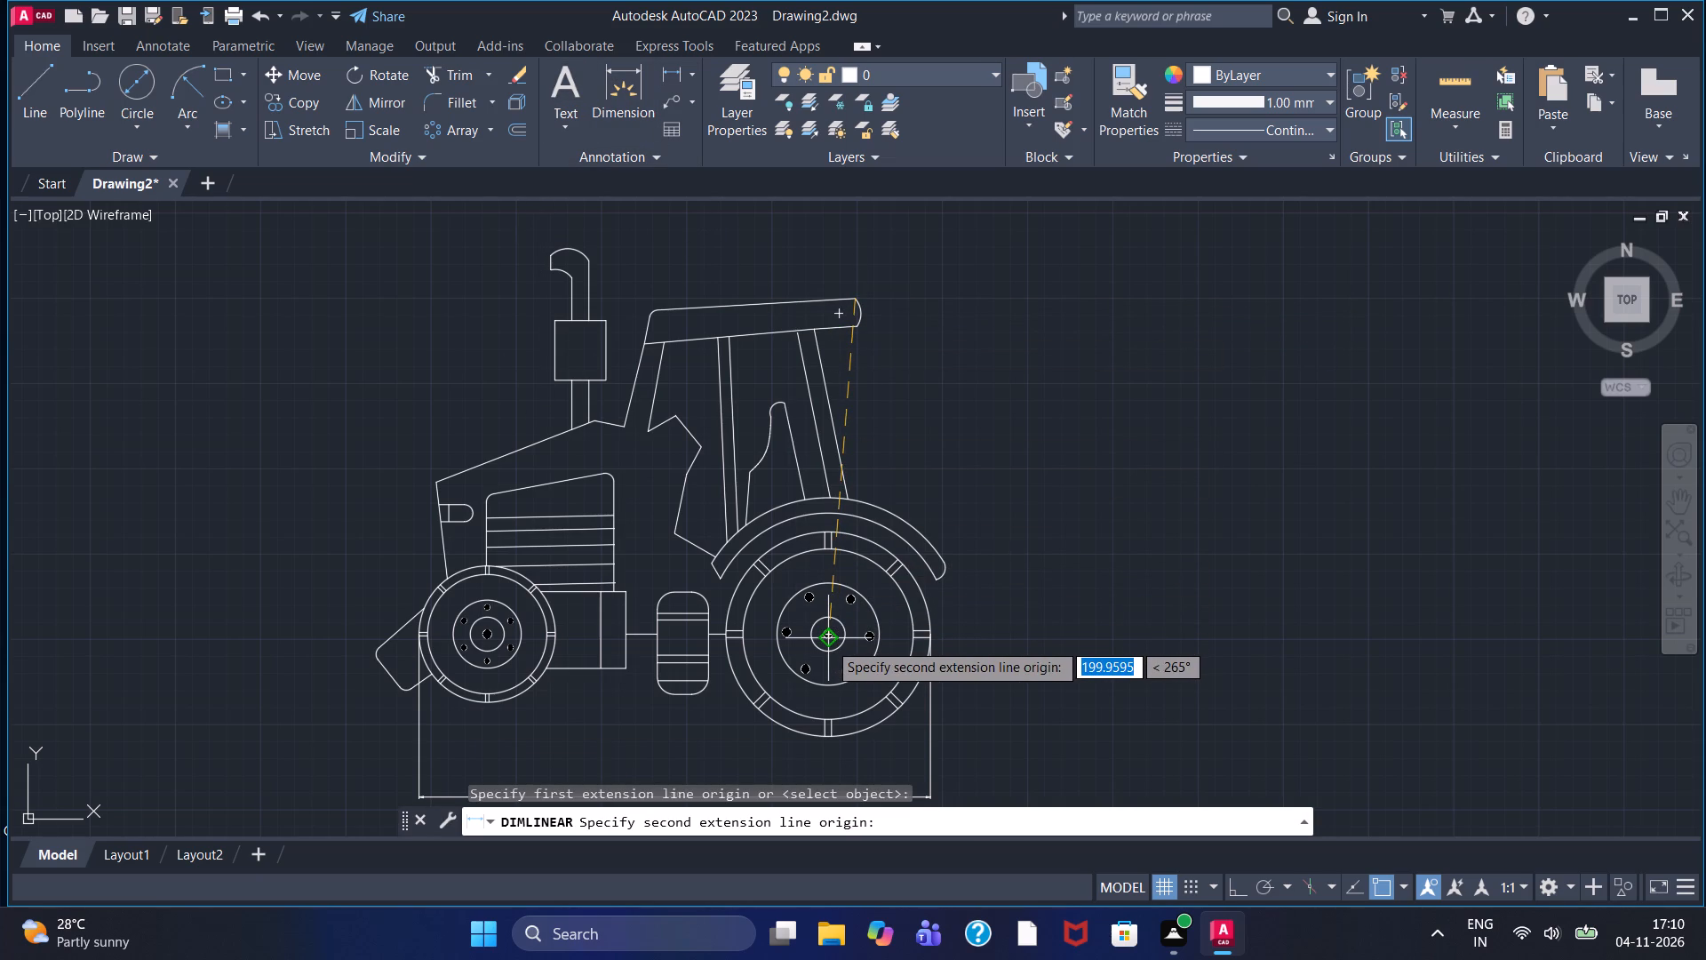
scroll(828, 636, up, 2)
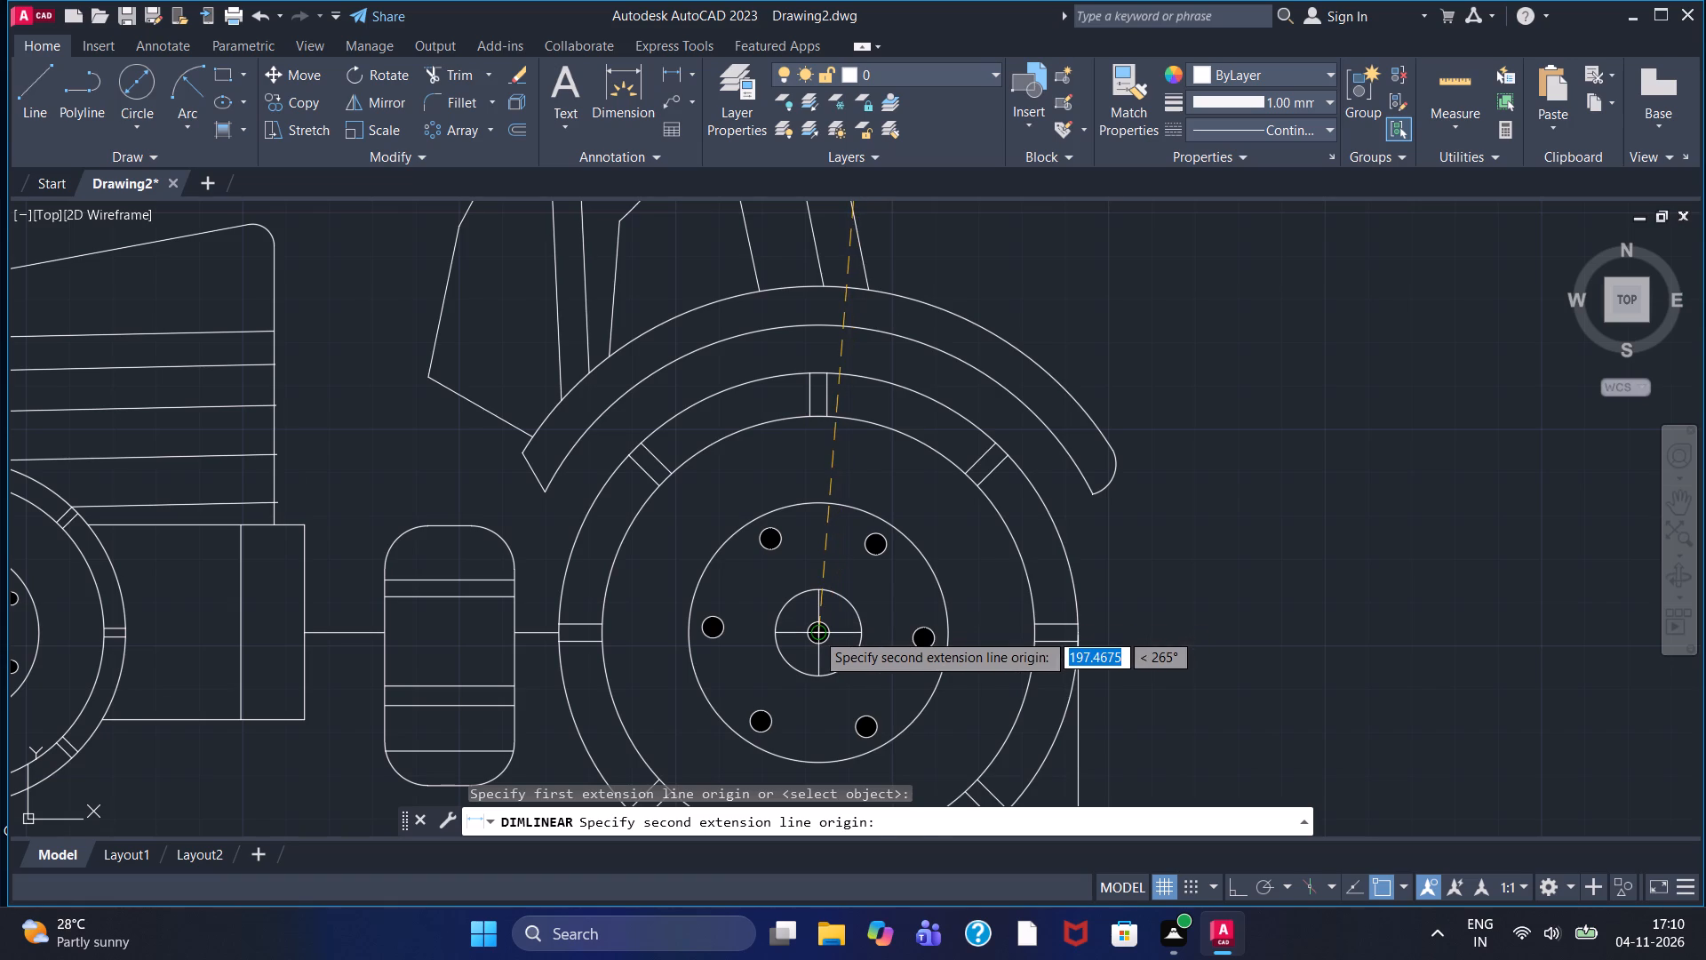
click(816, 632)
click(1242, 574)
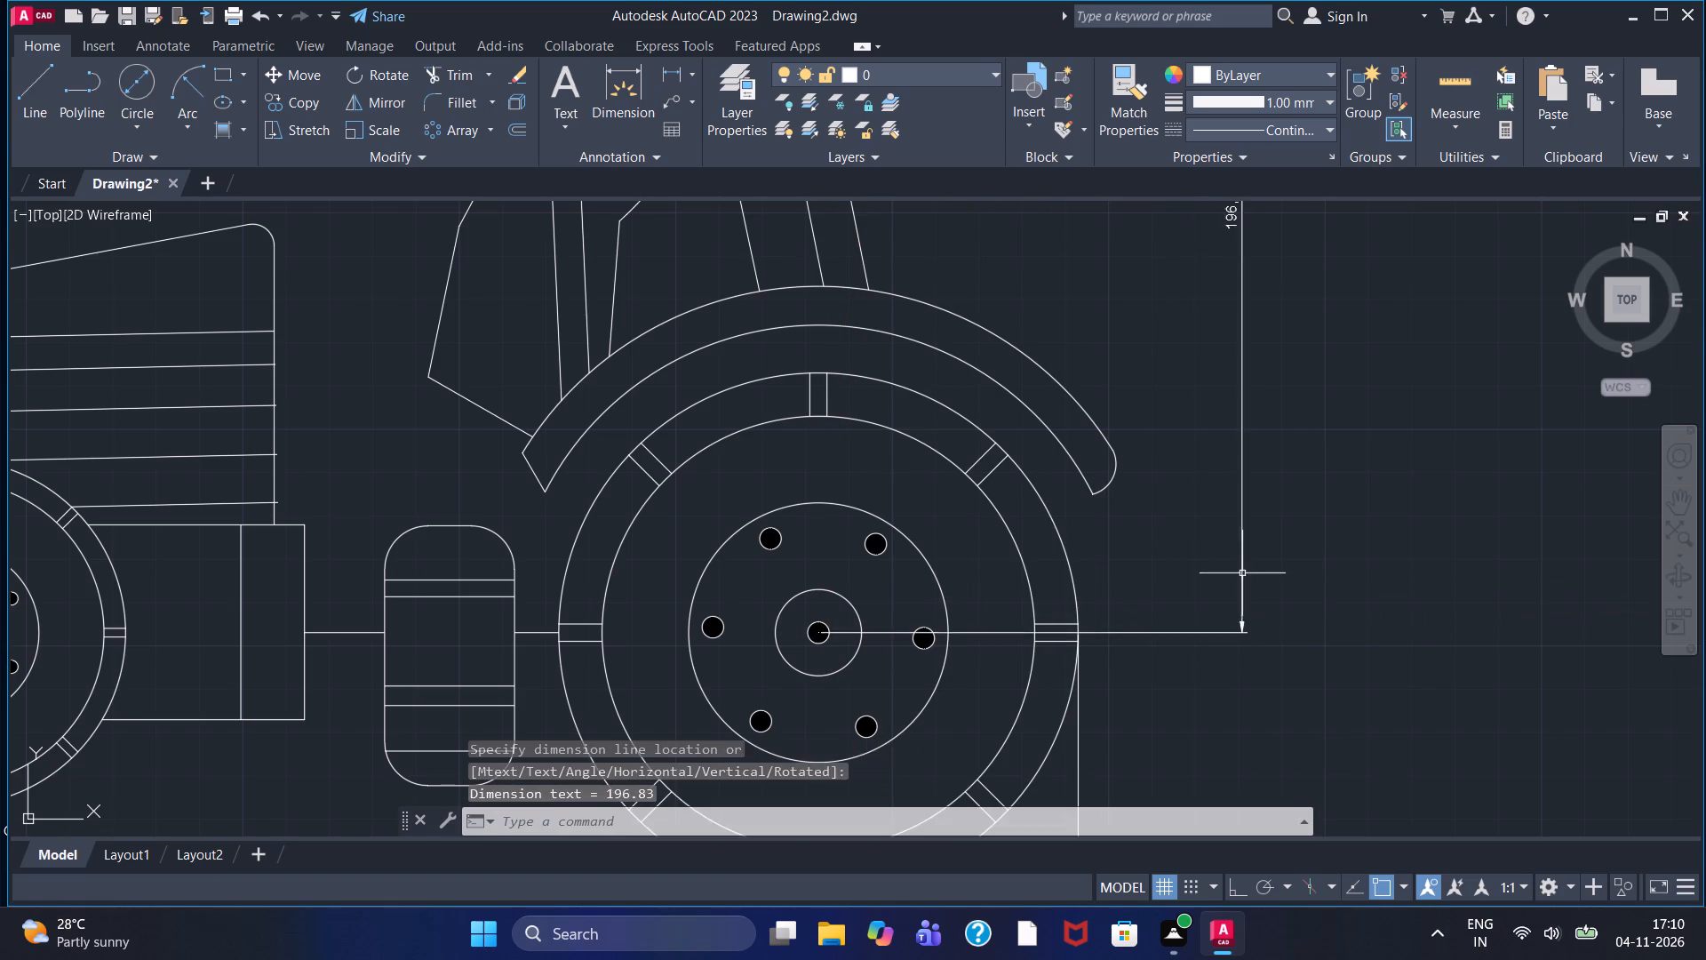
Modify the ISO-25 dimension style's text to a height of 5 with ISO standard alignment.
scroll(1238, 564, down, 1)
double_click(594, 156)
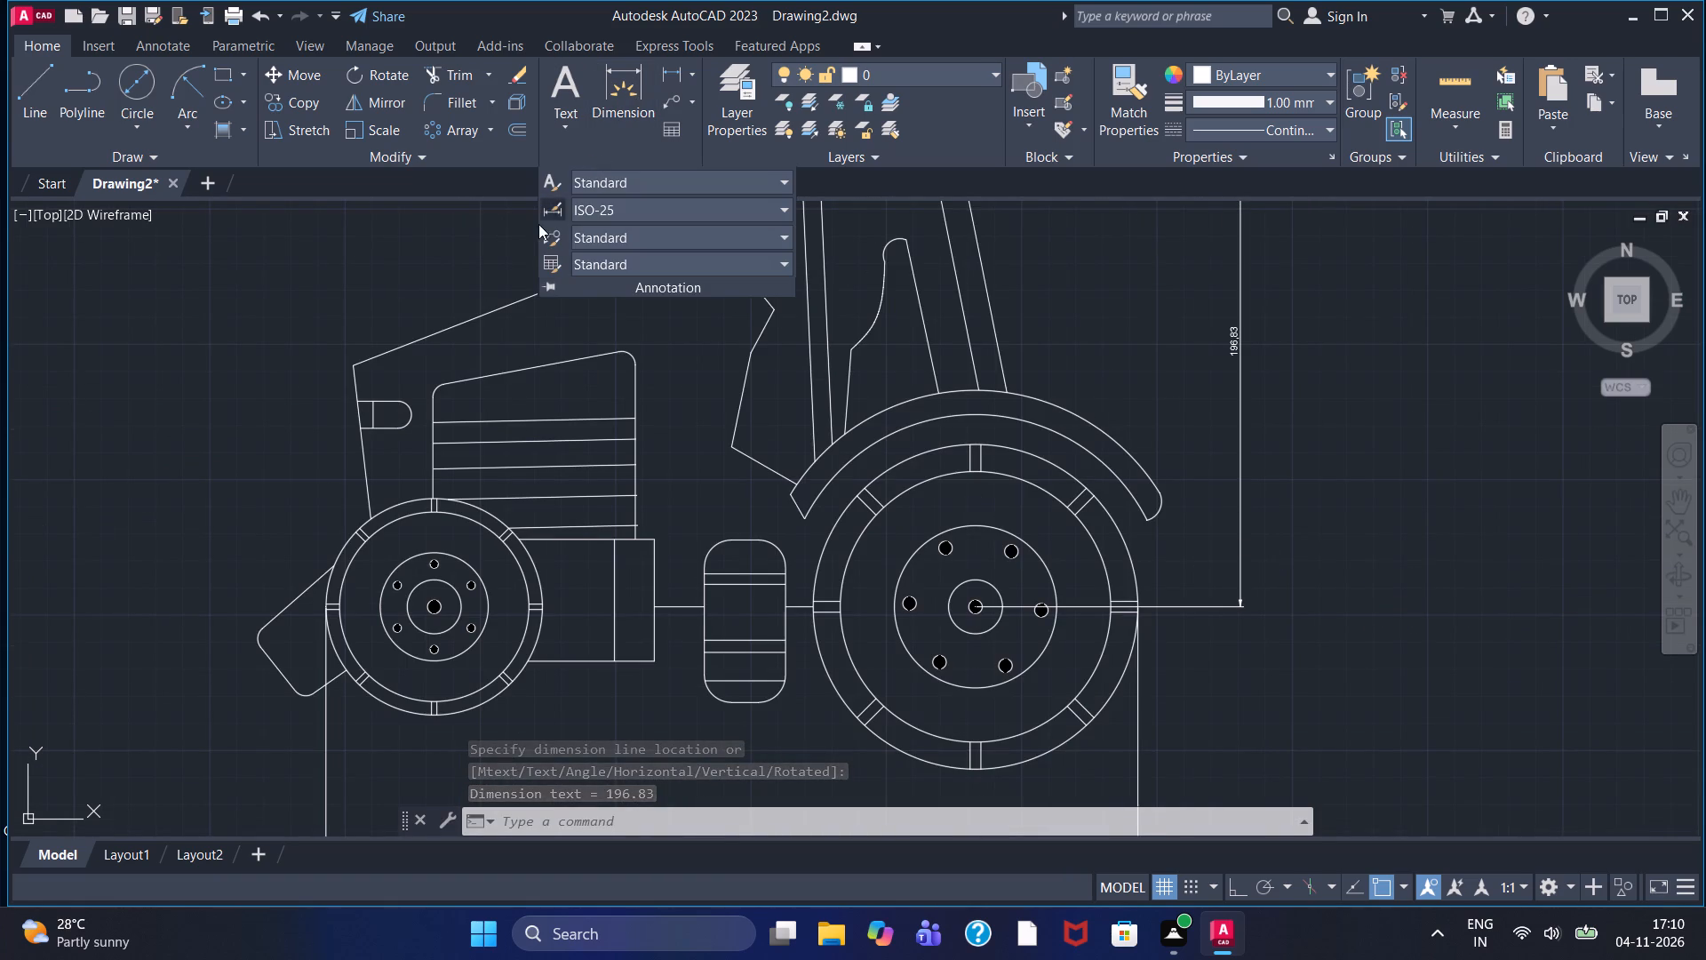
double_click(556, 208)
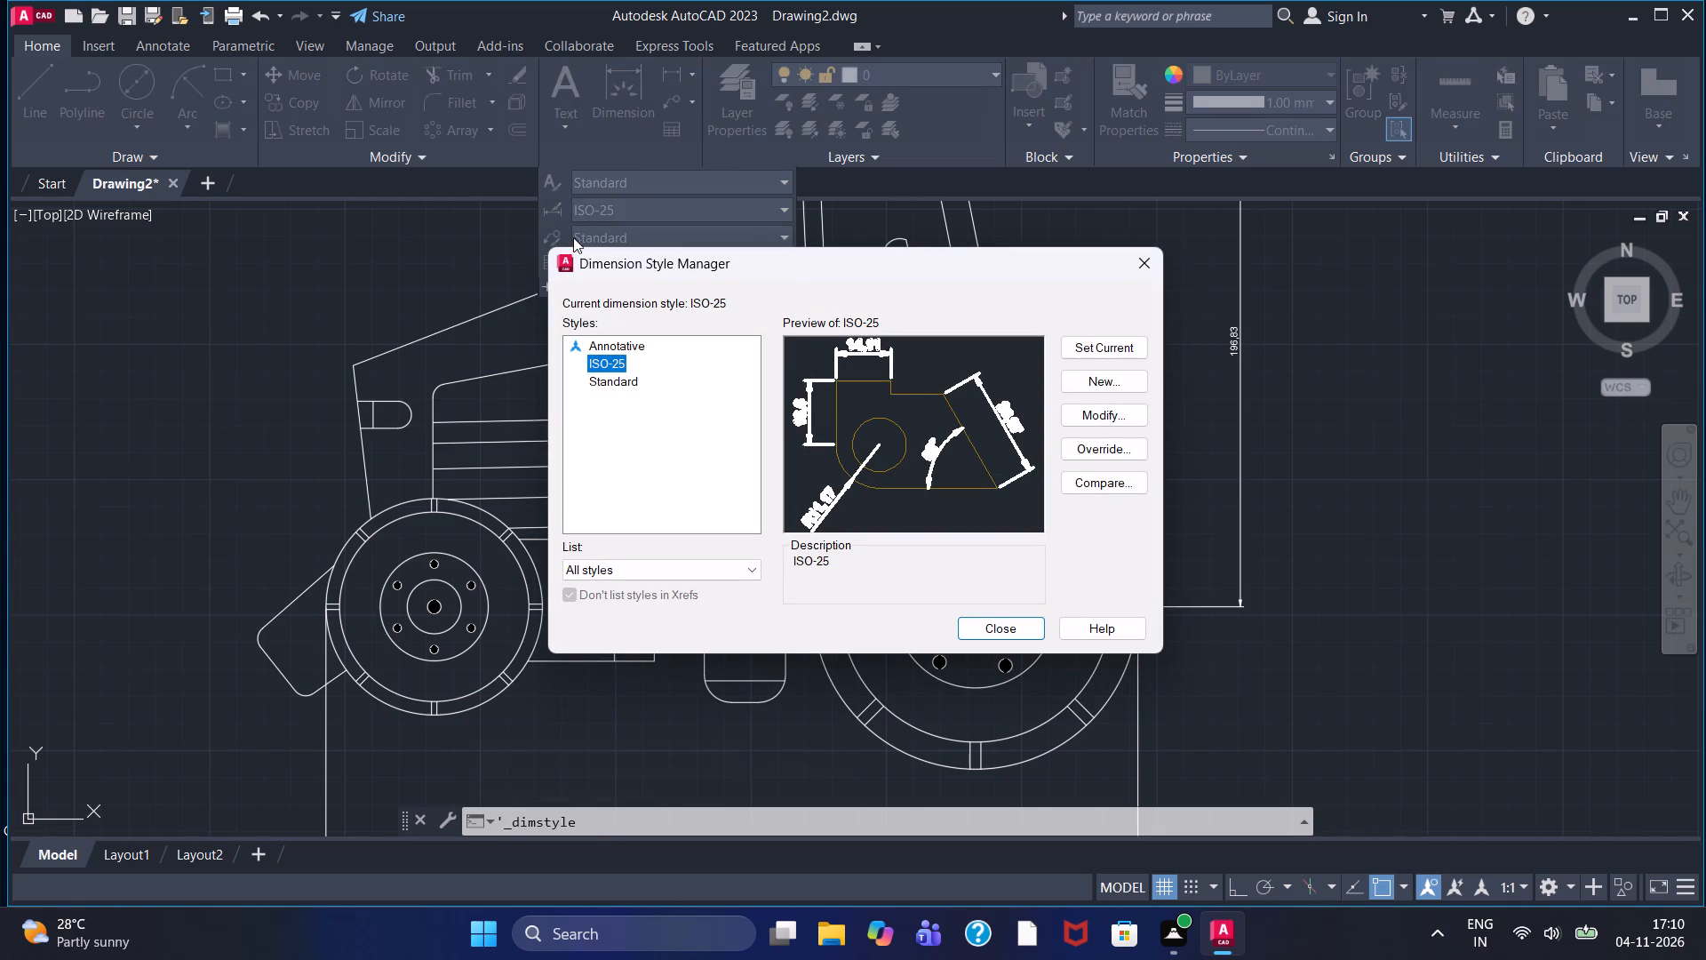
double_click(1100, 422)
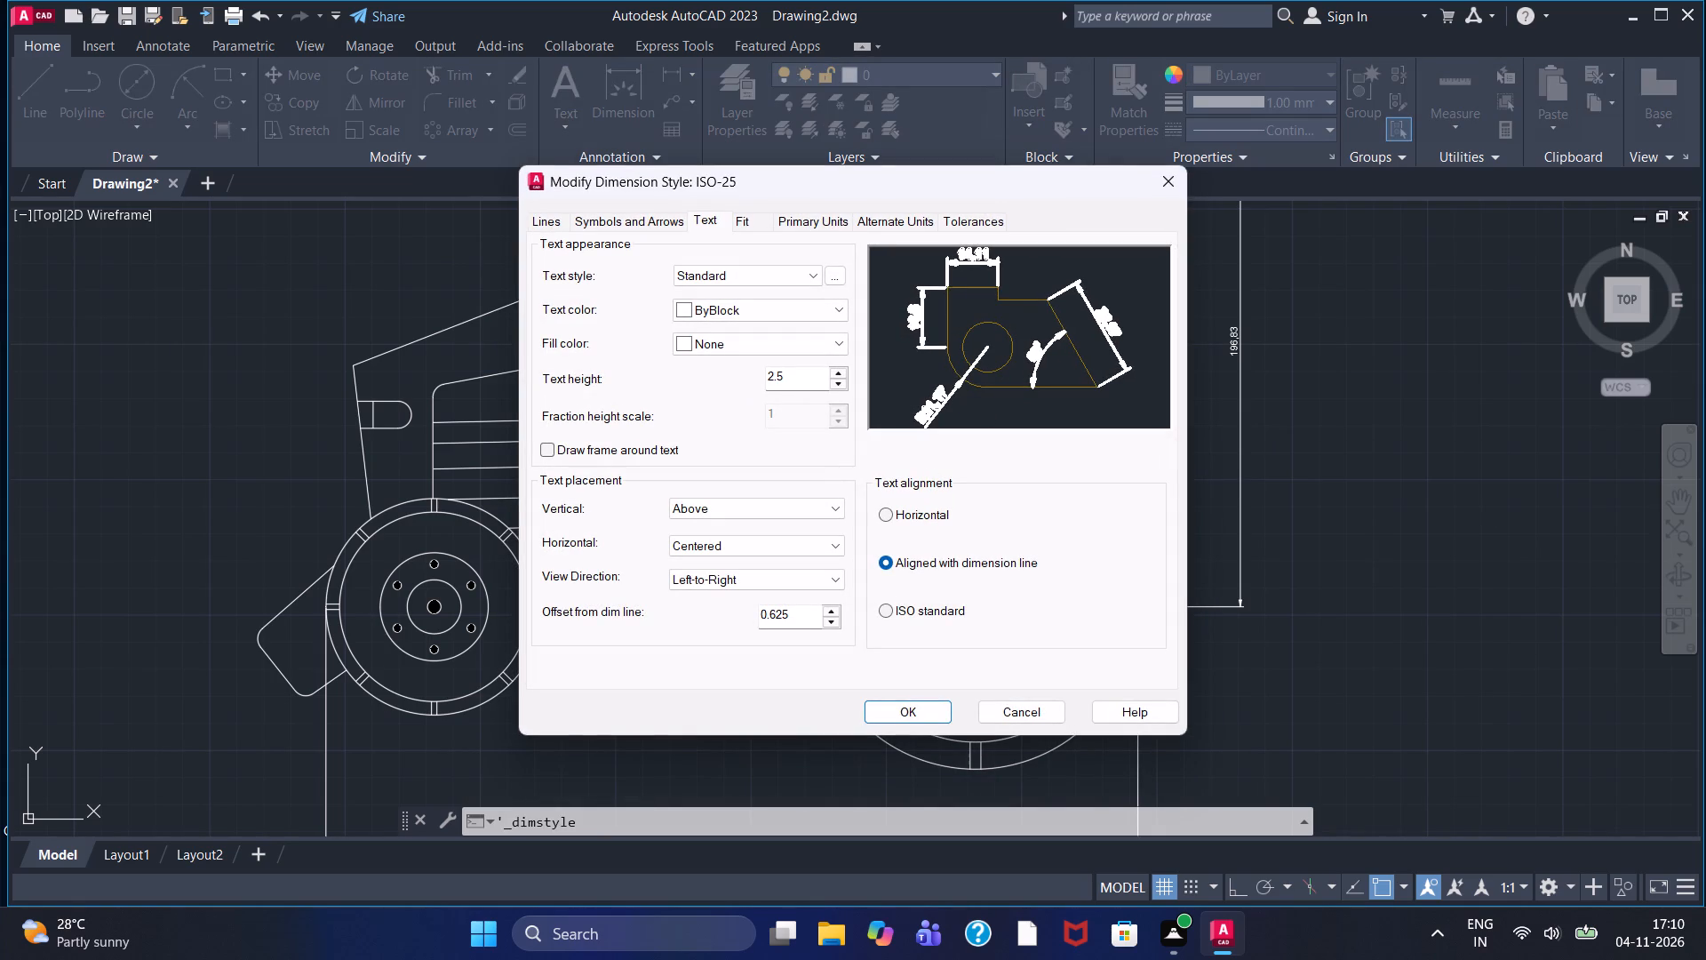
click(799, 378)
drag(799, 378, 743, 390)
click(743, 390)
key(5)
key(Return)
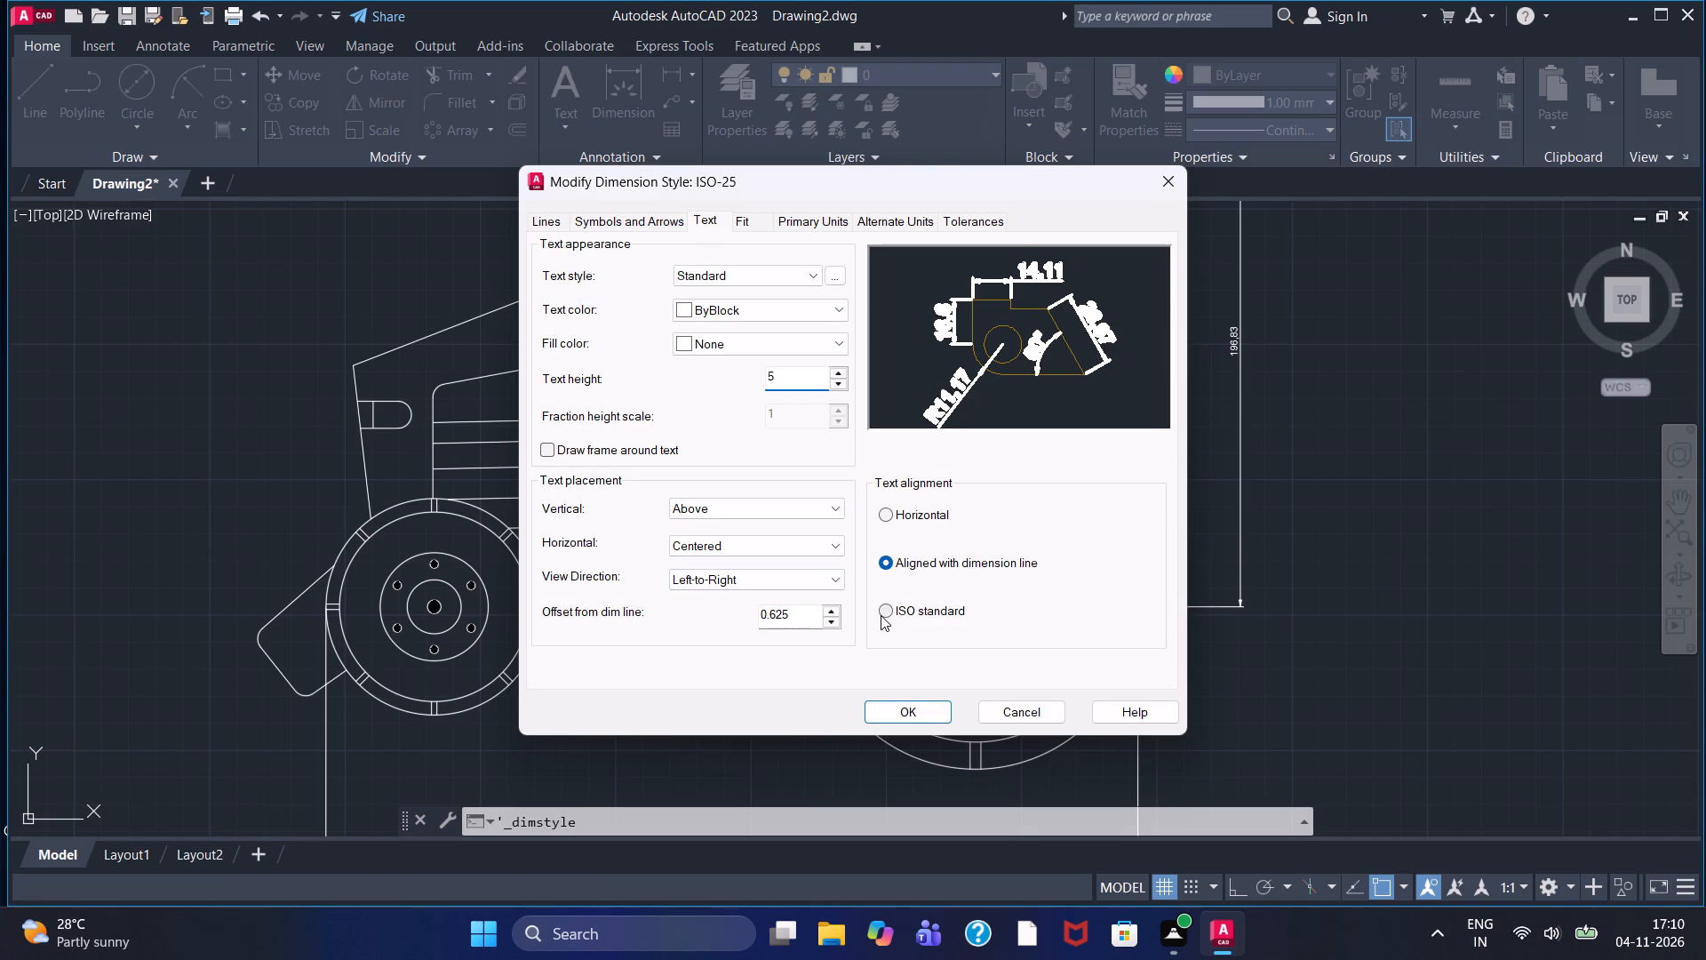
click(881, 614)
Set the ISO-25 style's linear precision to 0, make the style current, and clear any leftover selection in the drawing.
click(812, 220)
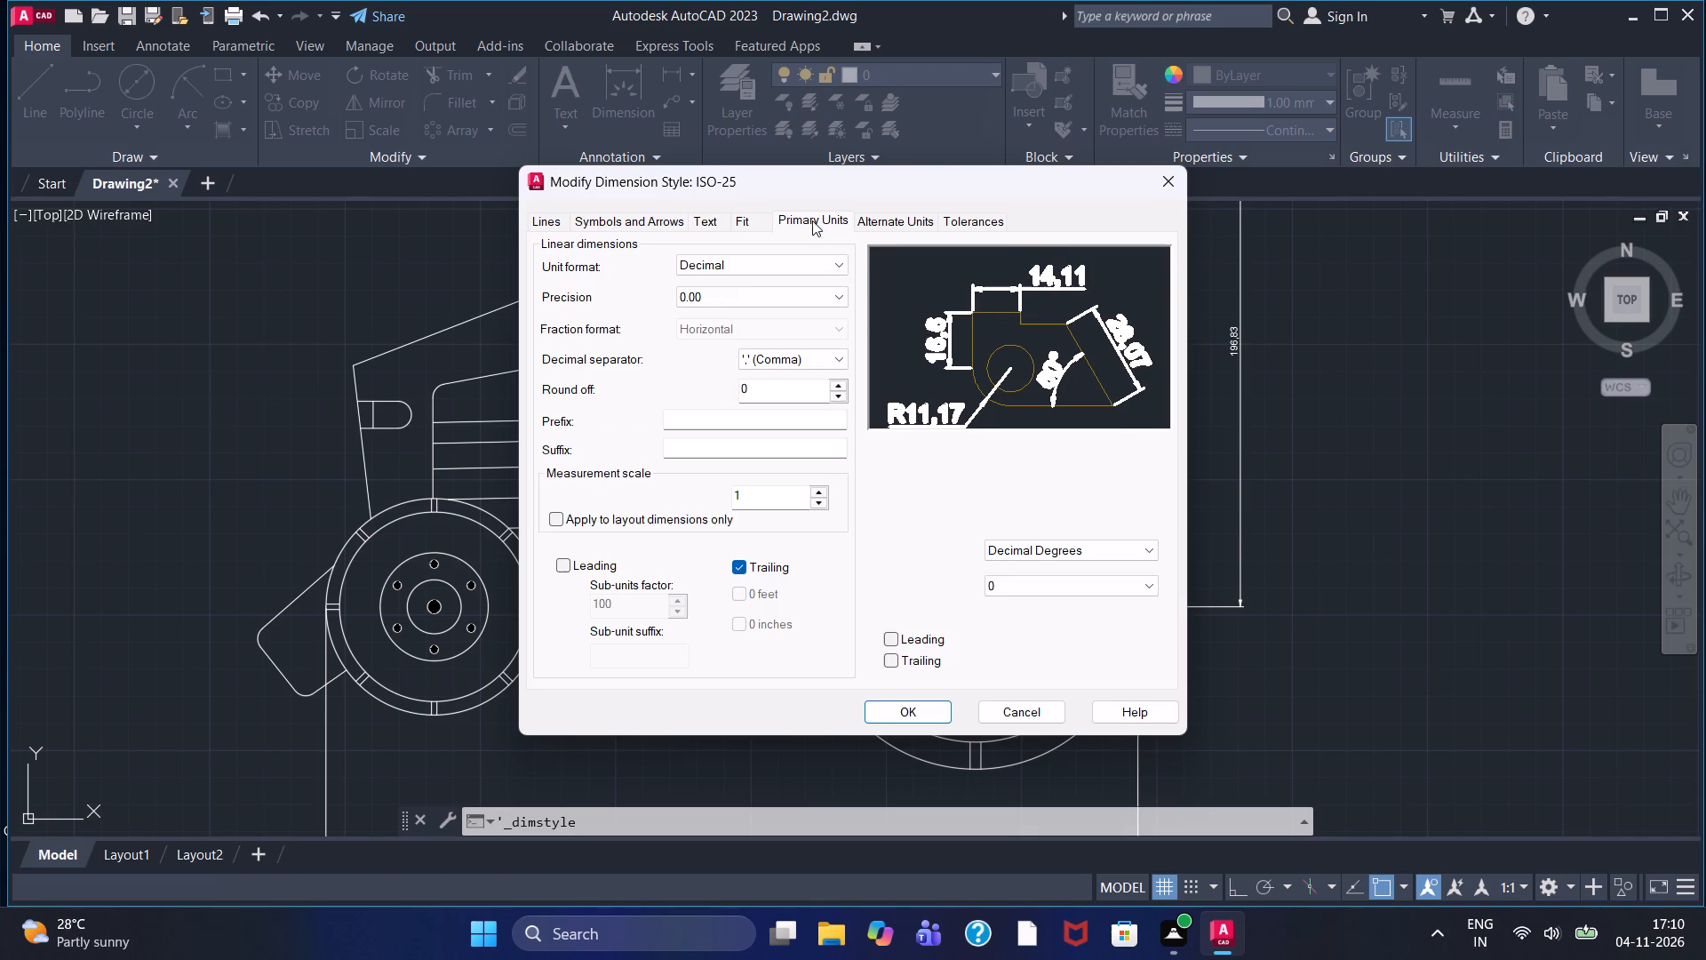
double_click(796, 287)
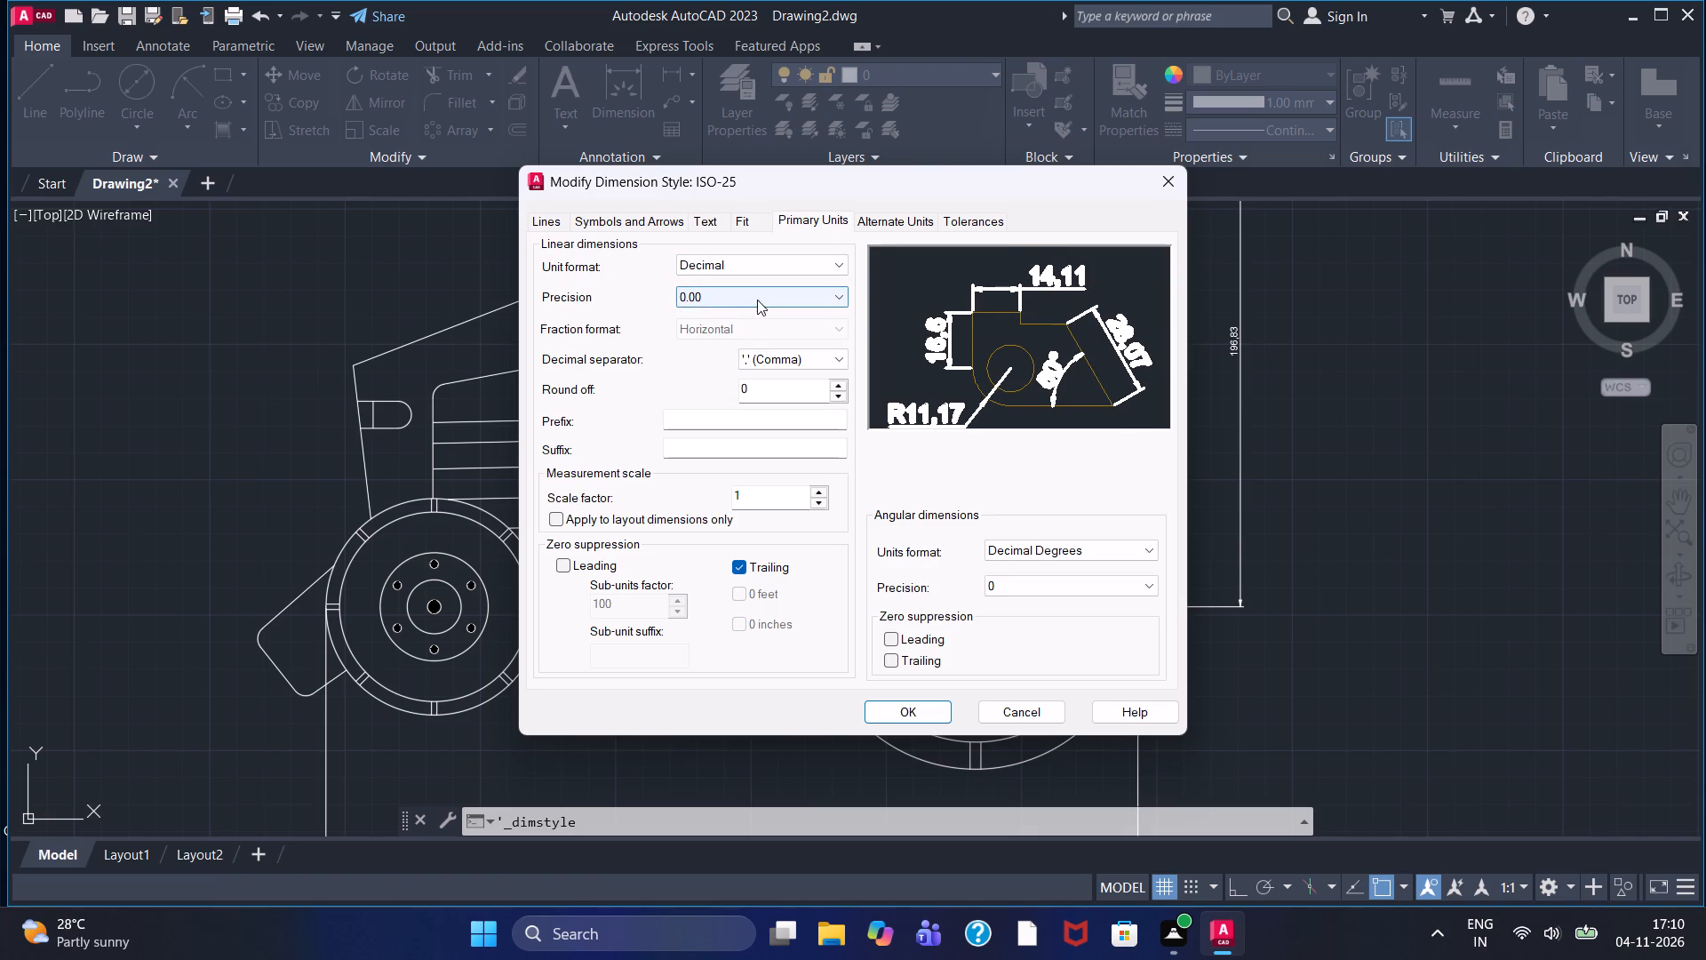
double_click(757, 300)
click(738, 308)
click(741, 303)
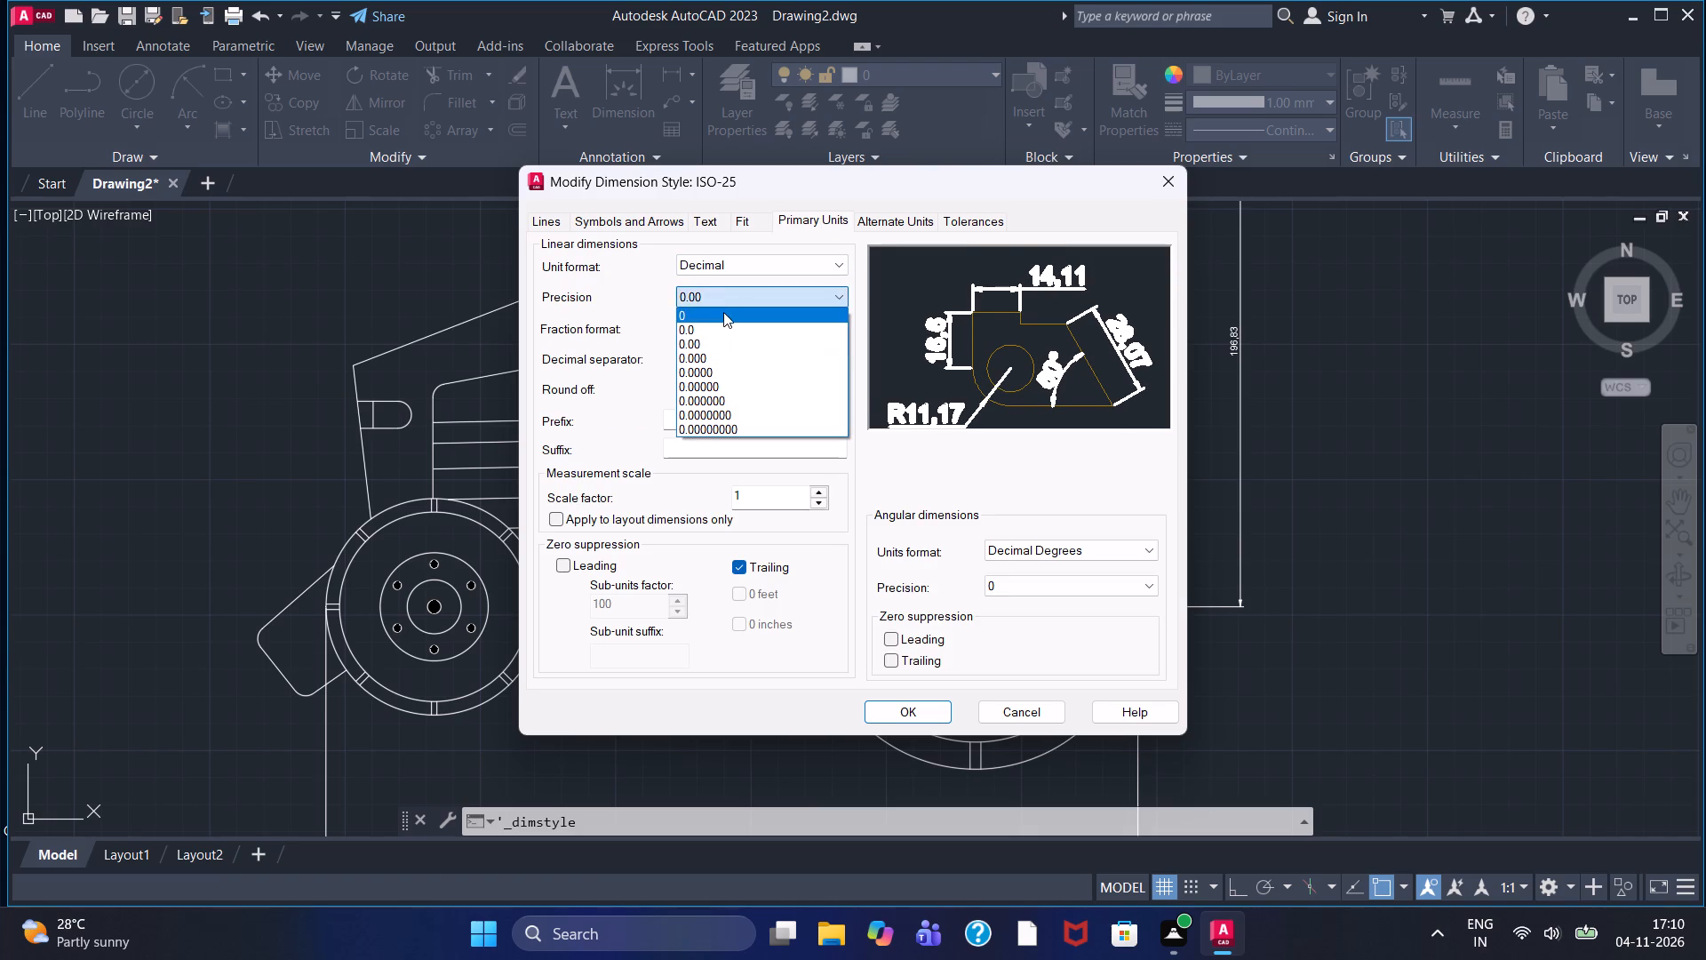
double_click(723, 312)
click(905, 716)
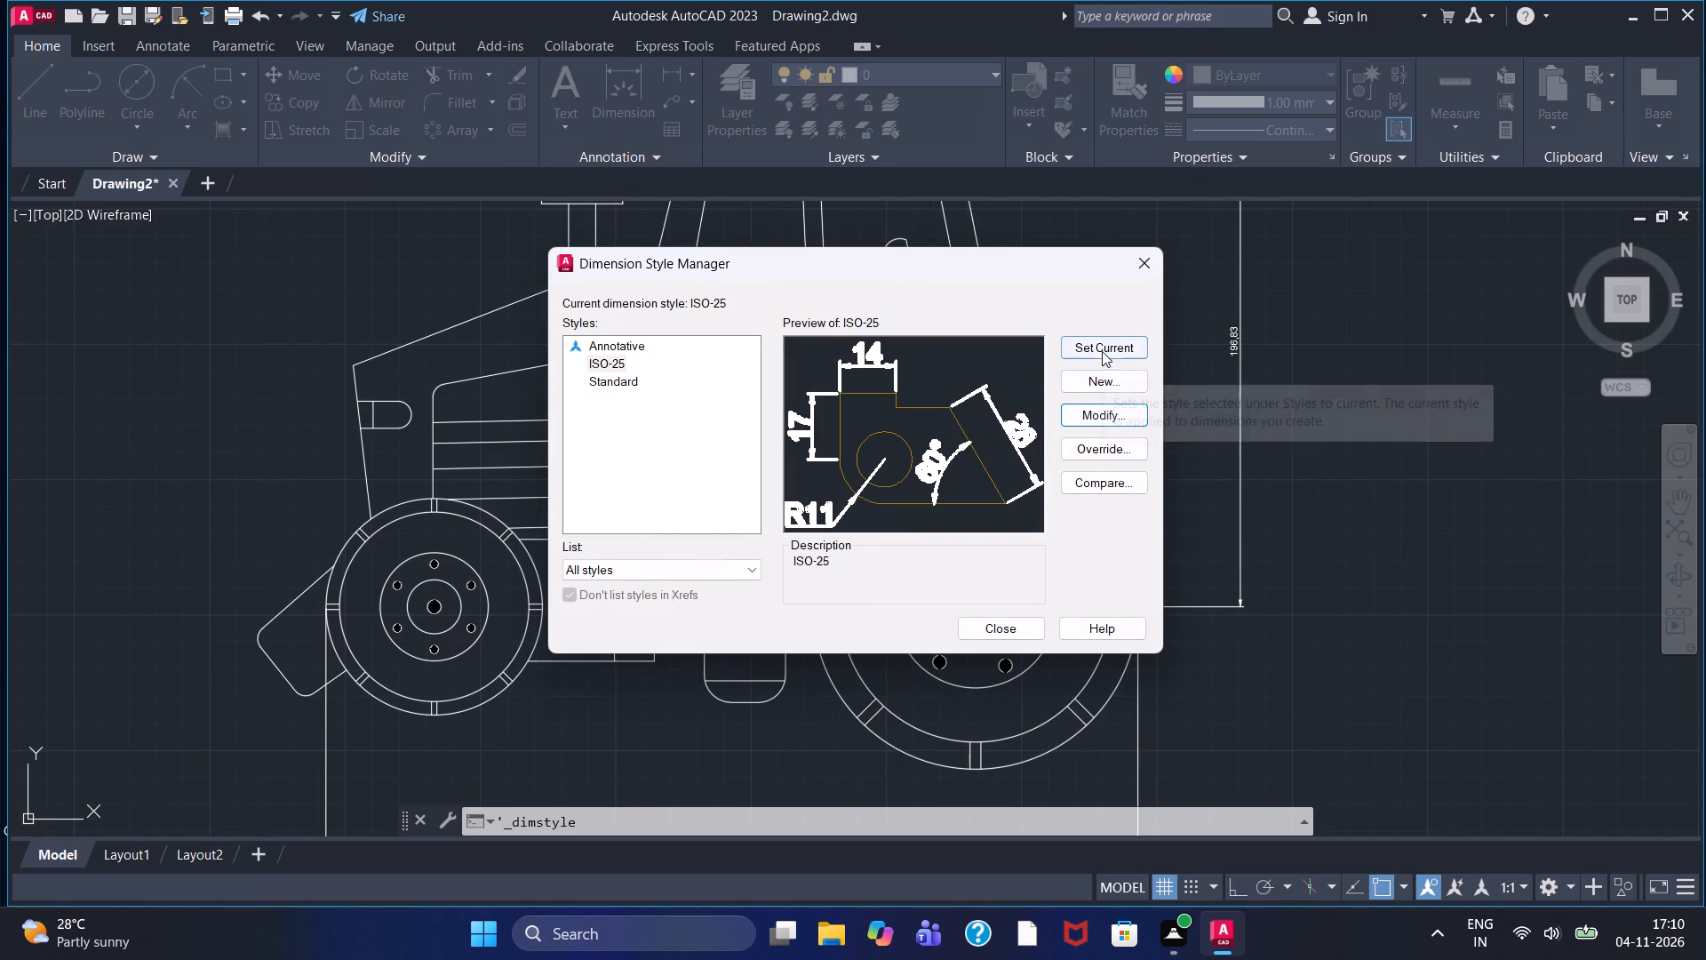
click(1104, 347)
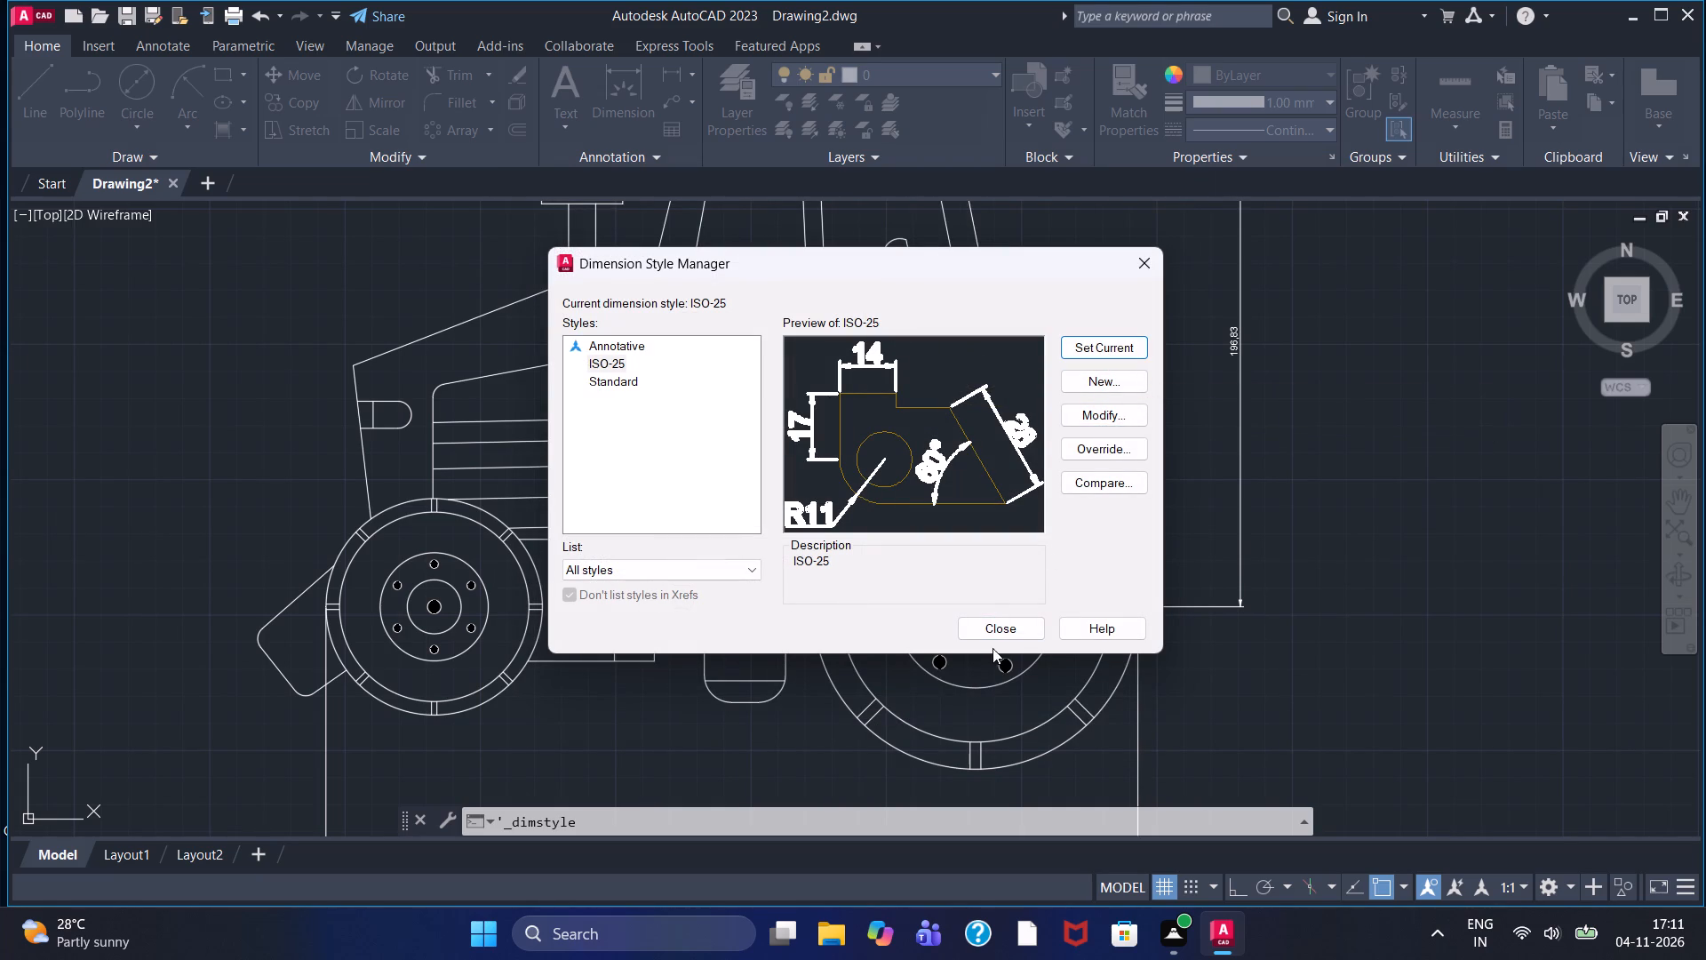
double_click(1002, 628)
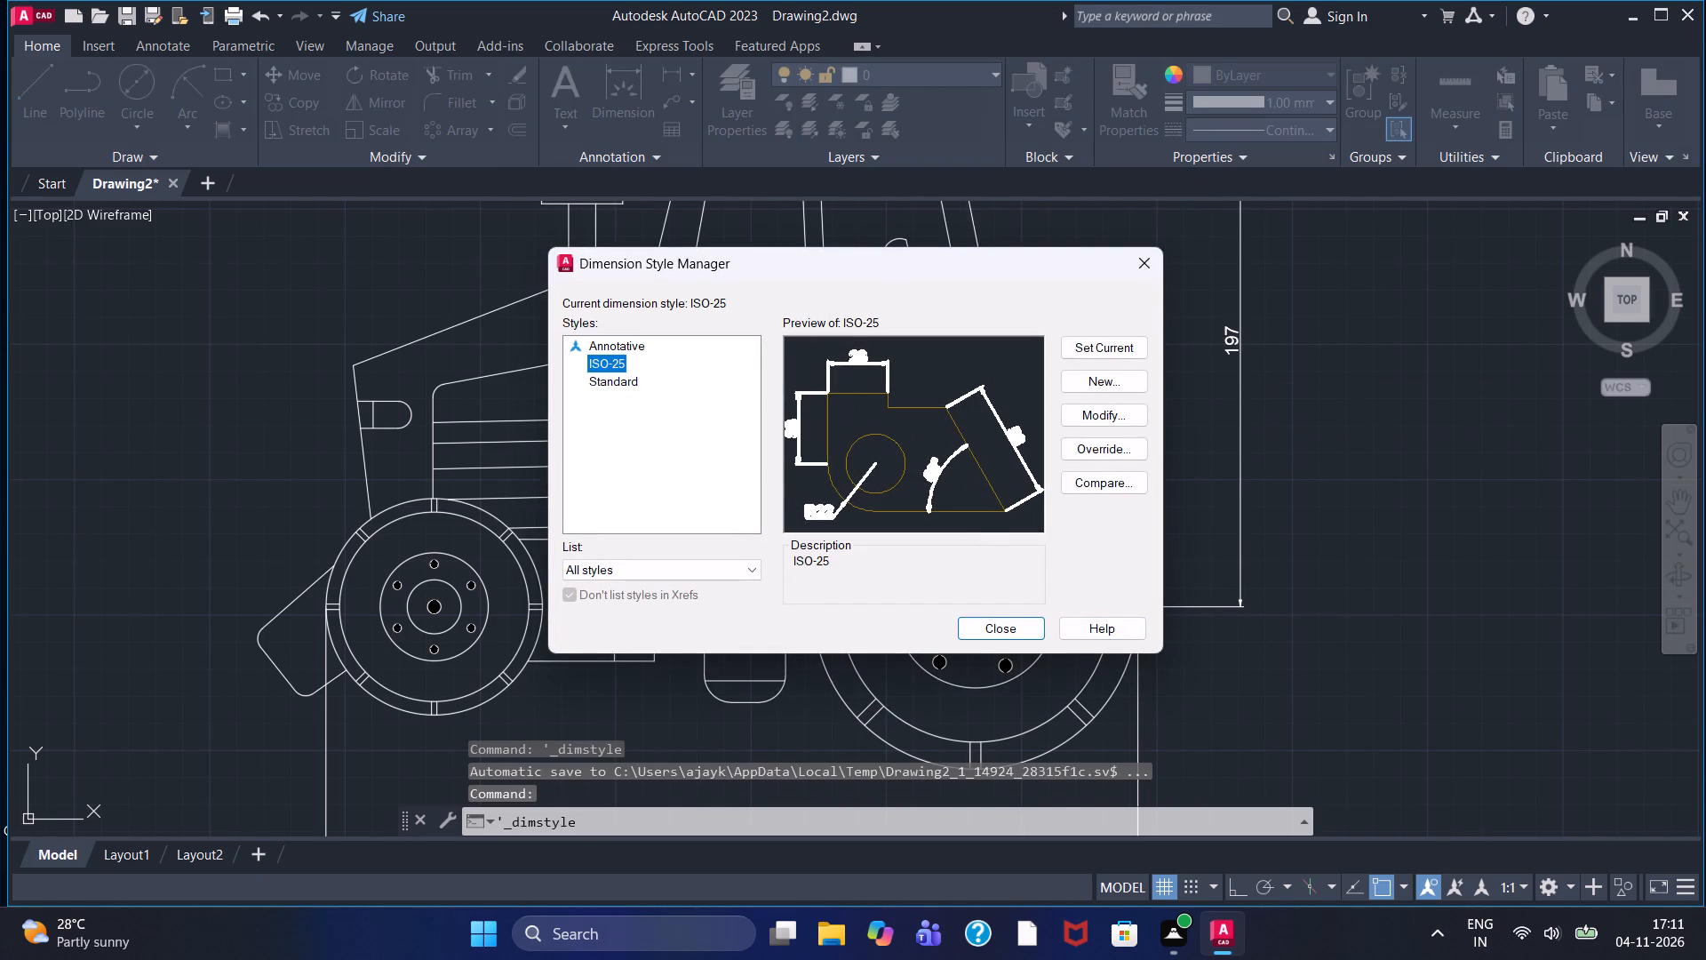
double_click(992, 628)
scroll(1075, 656, down, 1)
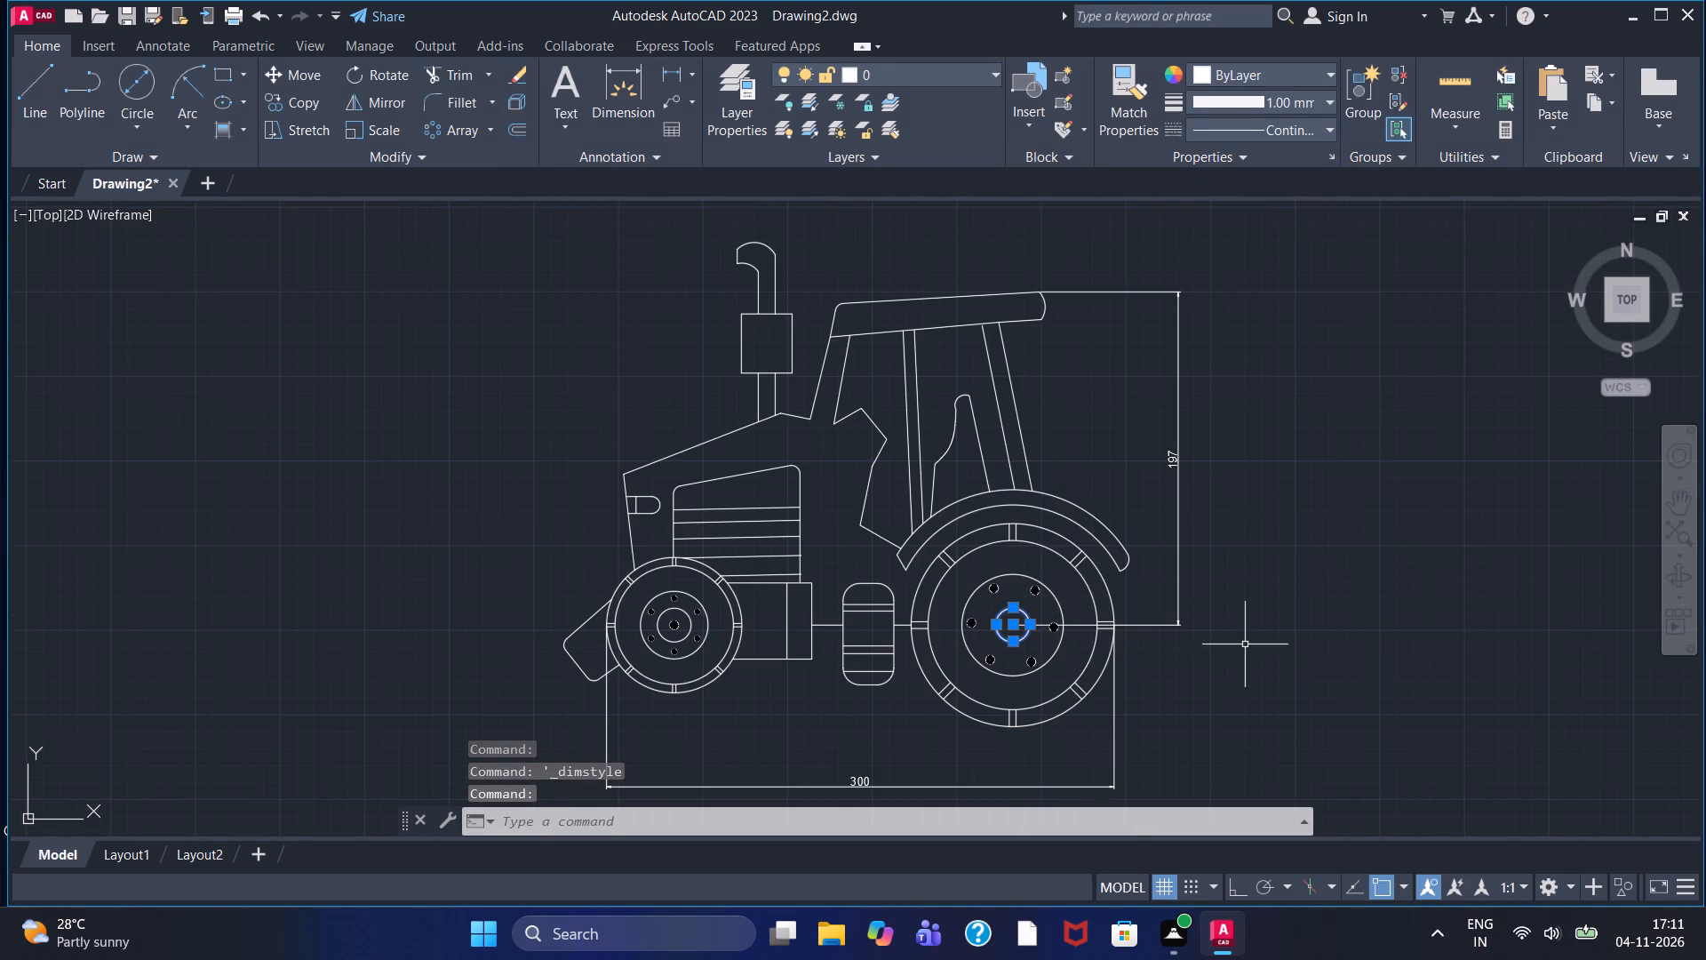
scroll(1245, 644, down, 1)
scroll(1224, 523, up, 2)
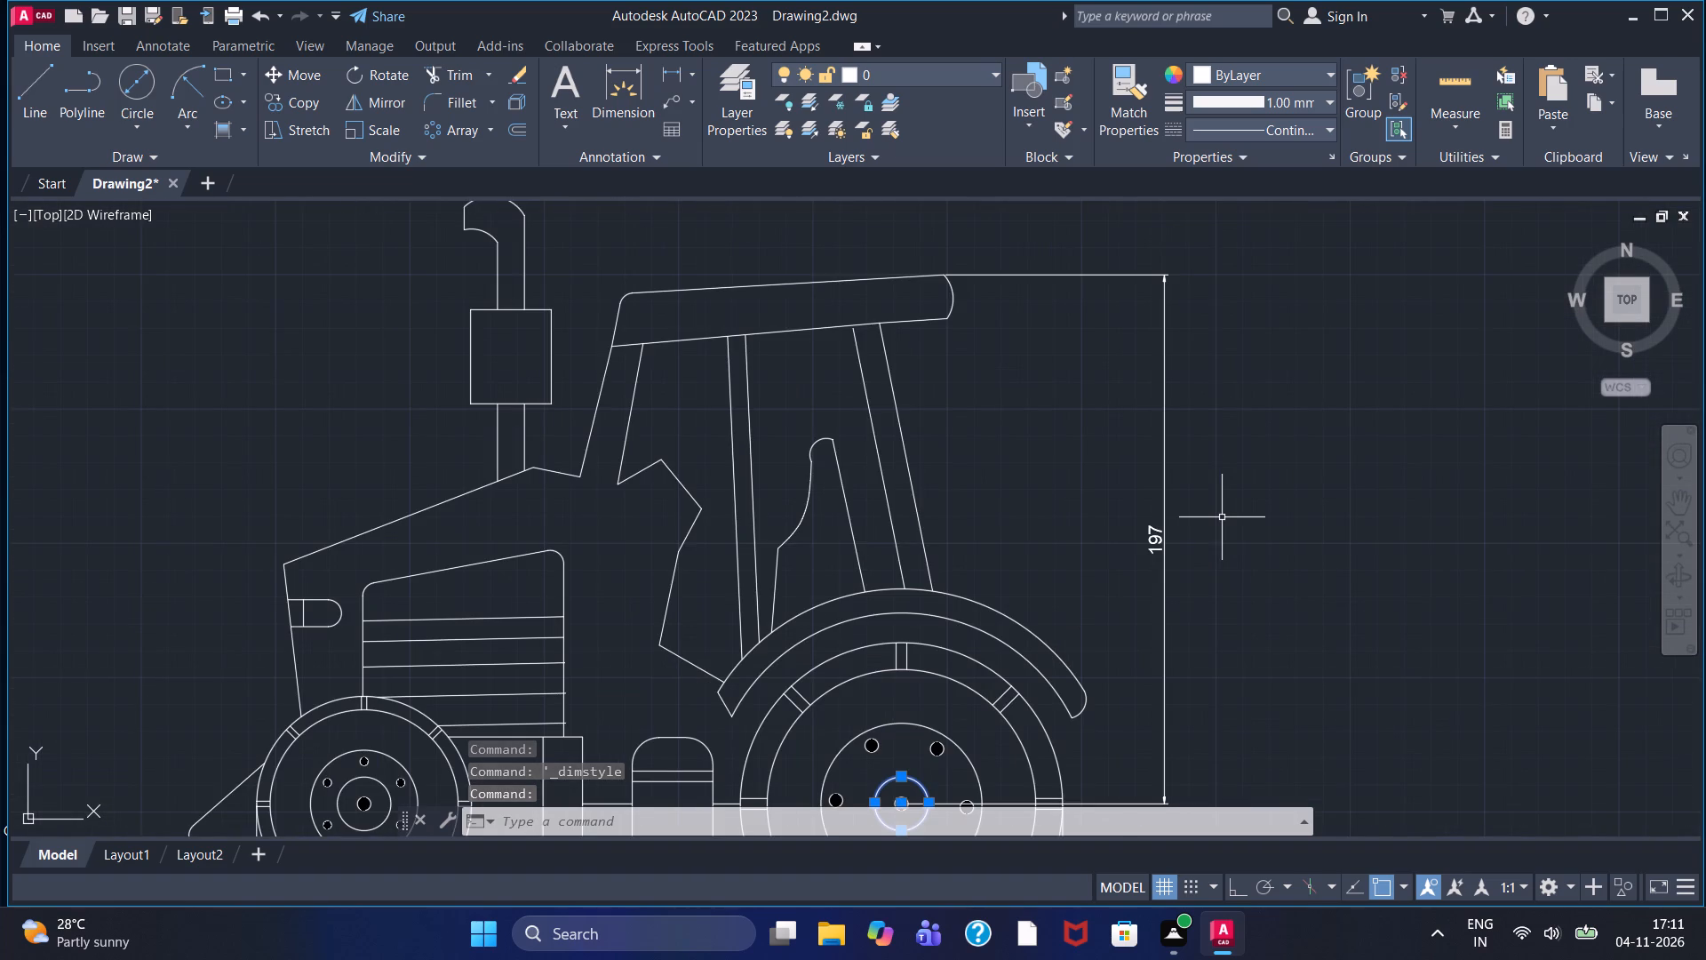
key(Escape)
Examine the whole tractor side view with its overall length and height dimensions at the new text size.
scroll(698, 533, down, 1)
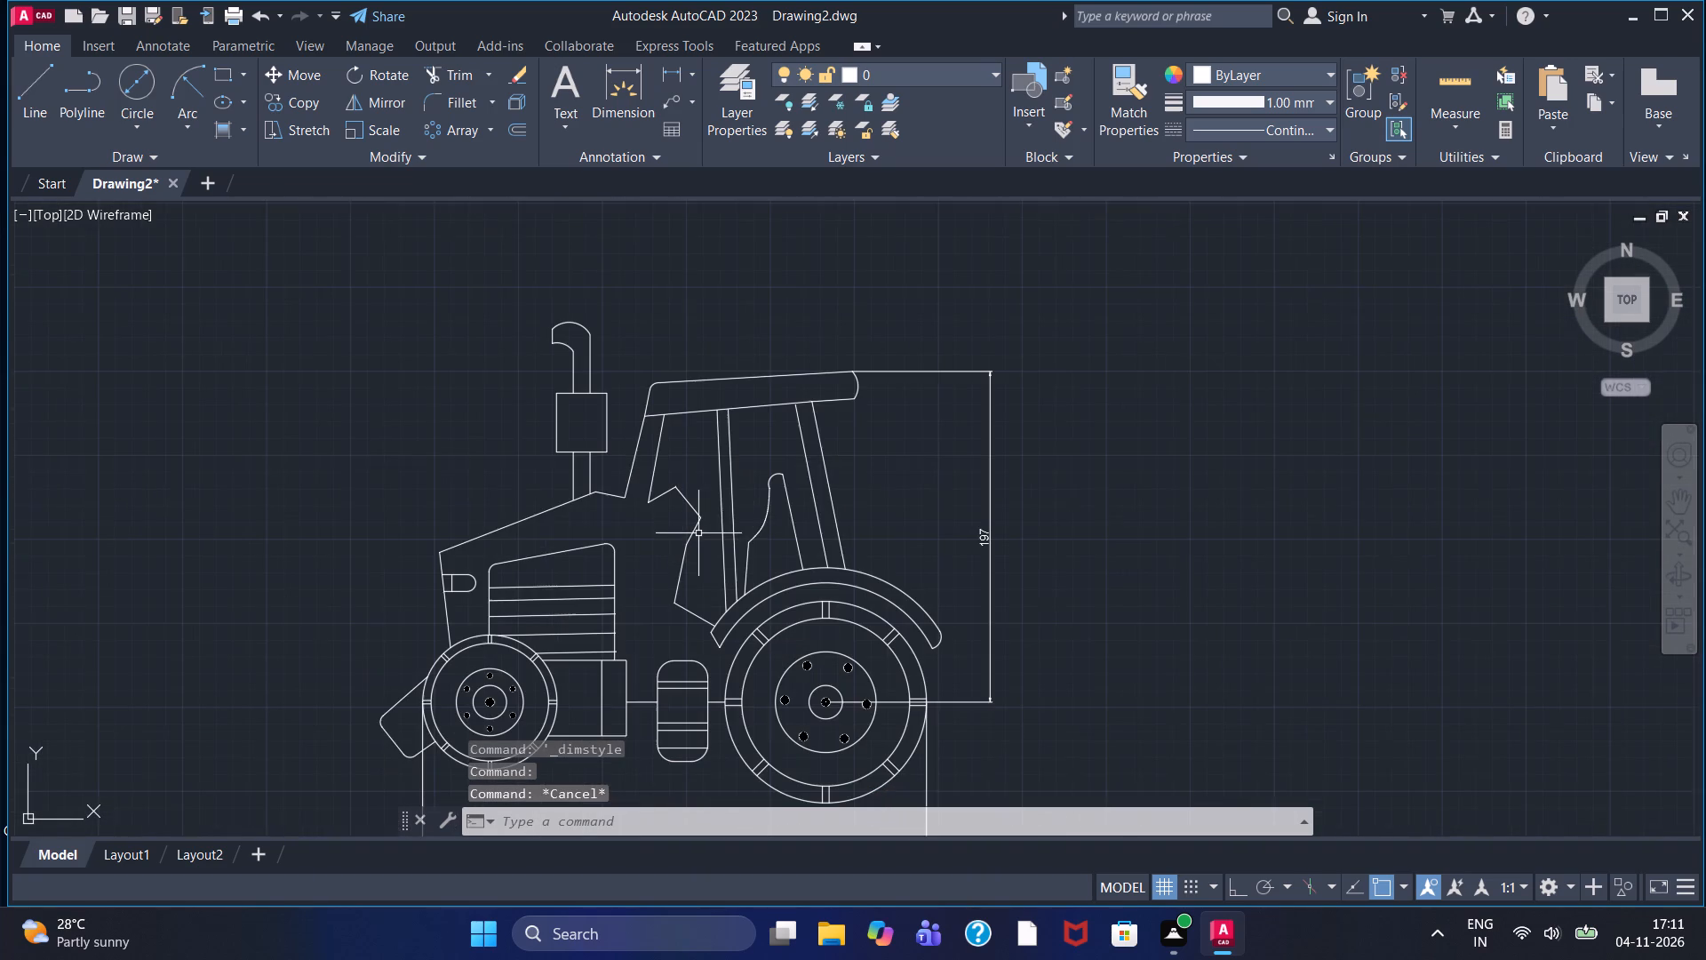
middle_drag(806, 496, 953, 466)
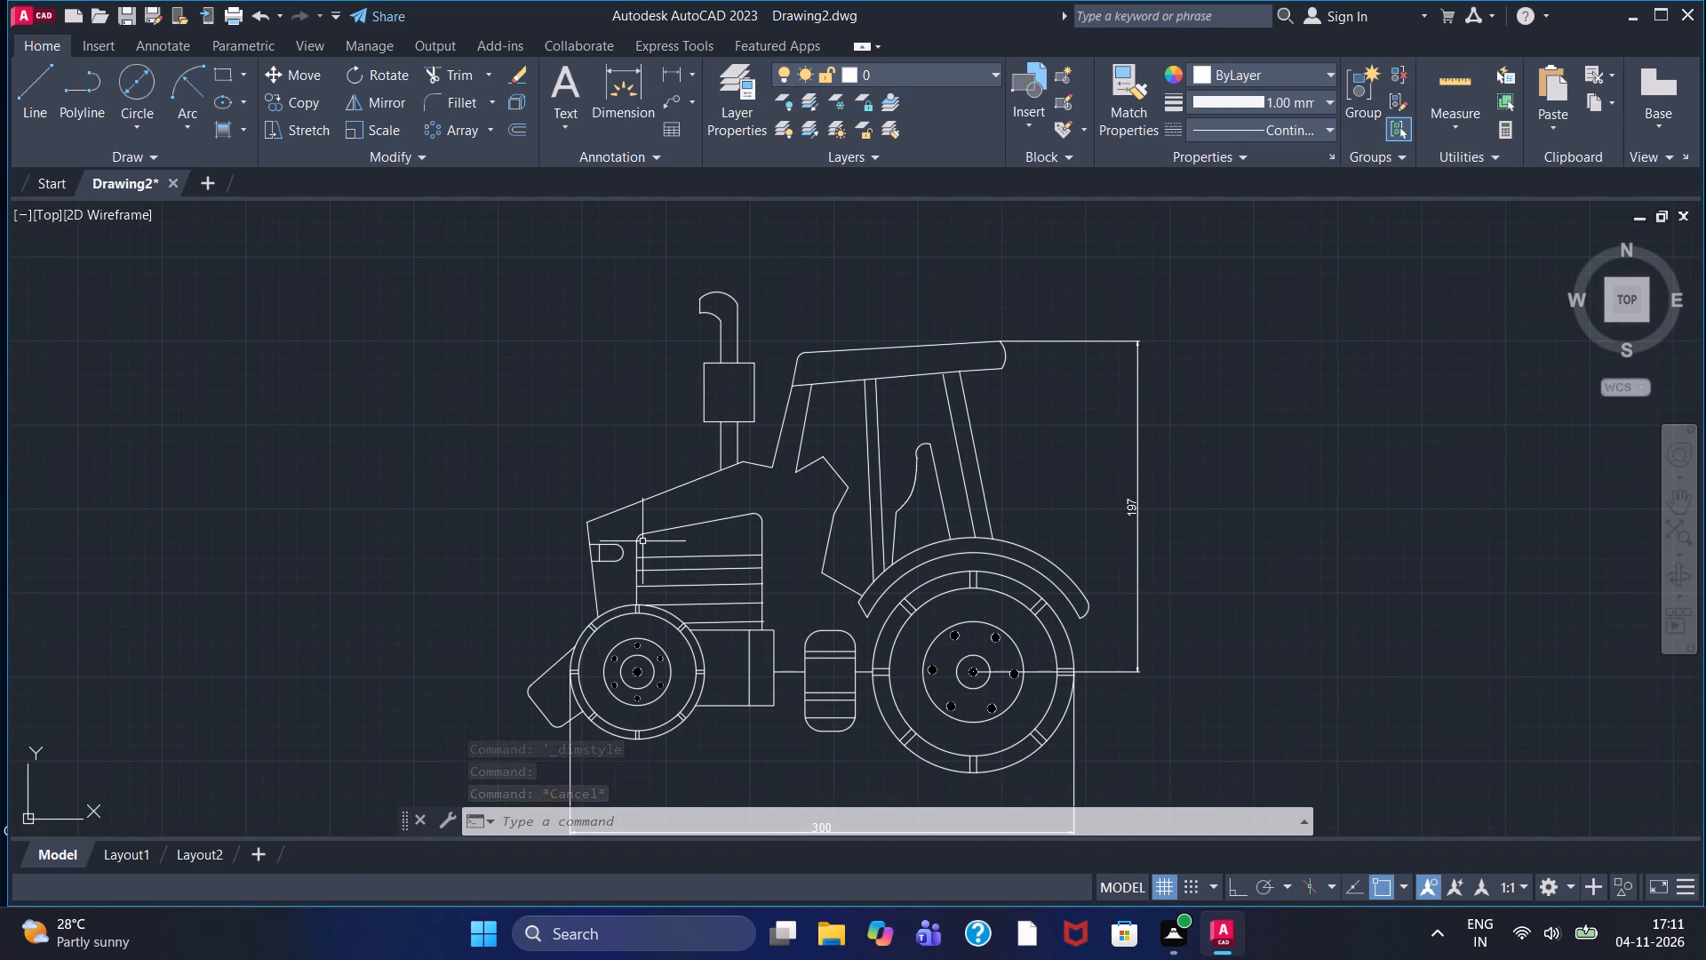
scroll(642, 548, down, 1)
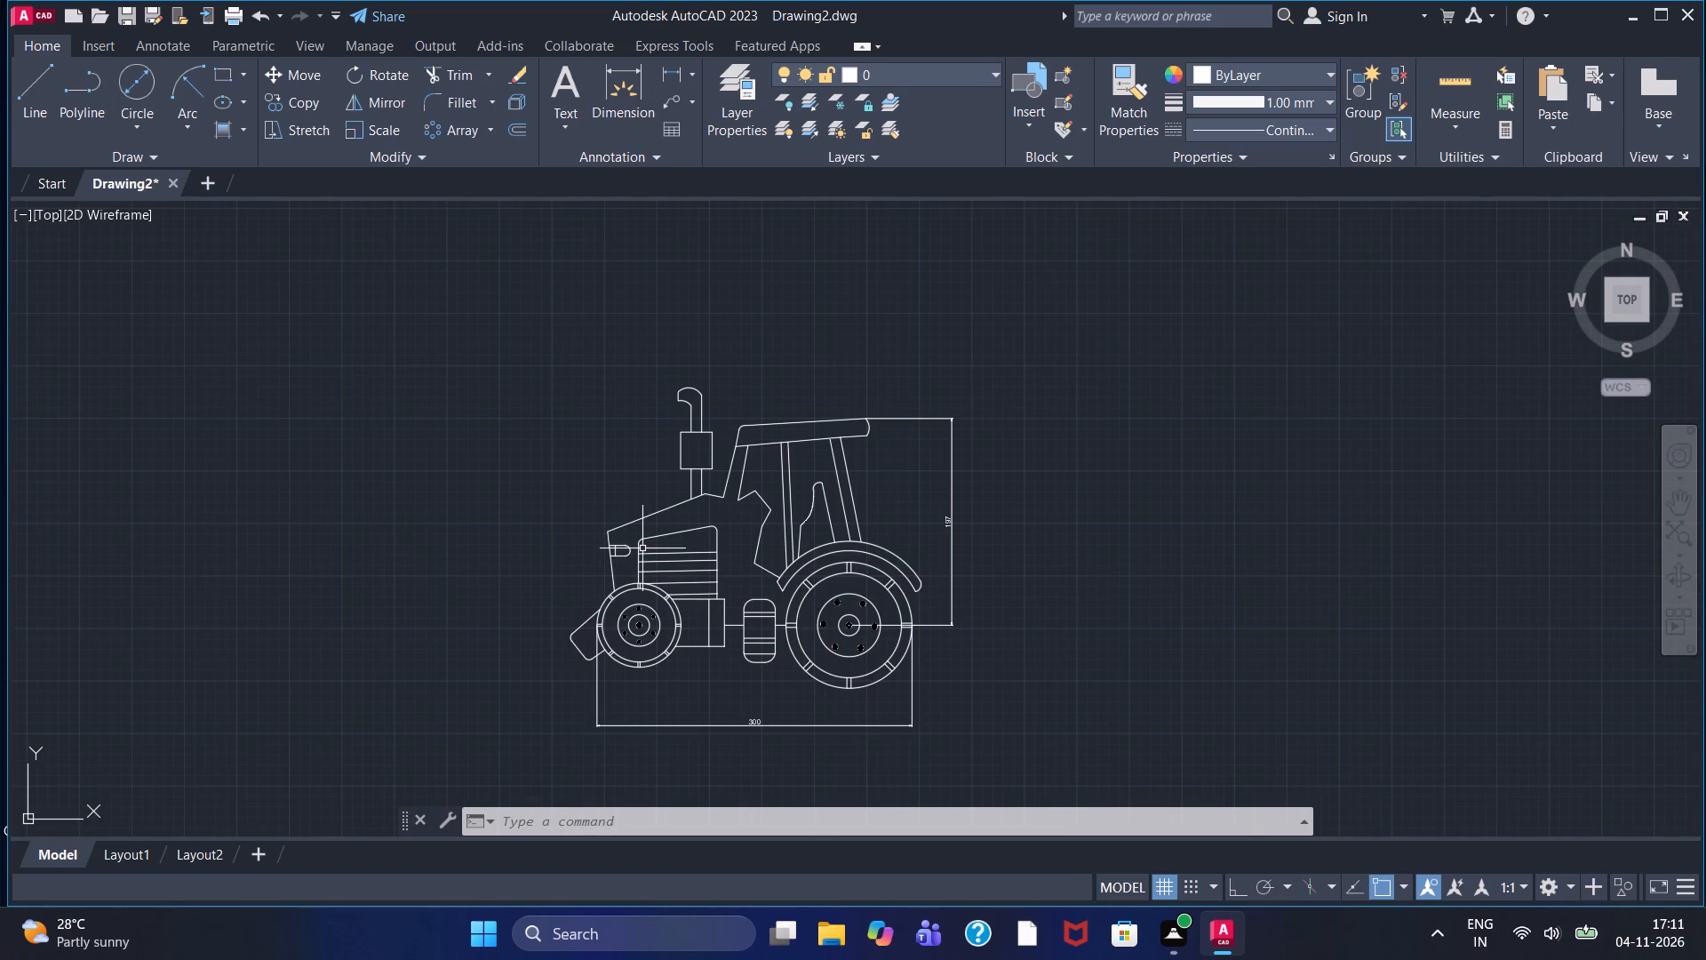
scroll(647, 548, up, 1)
scroll(649, 548, down, 1)
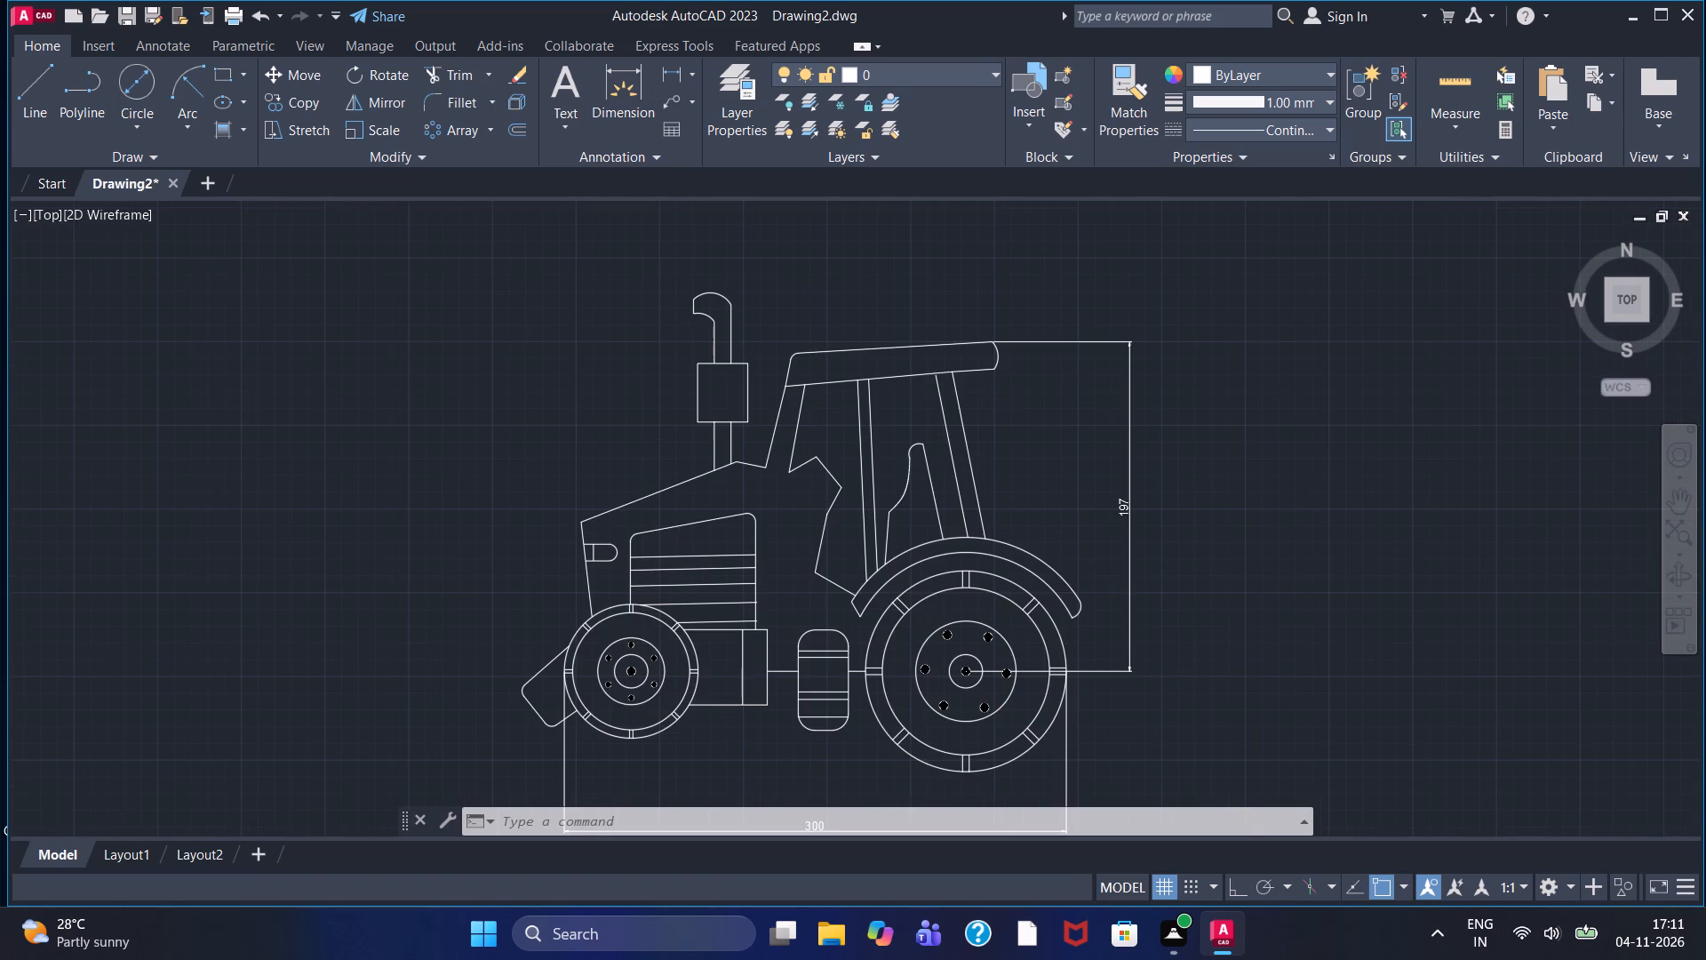
scroll(650, 548, down, 1)
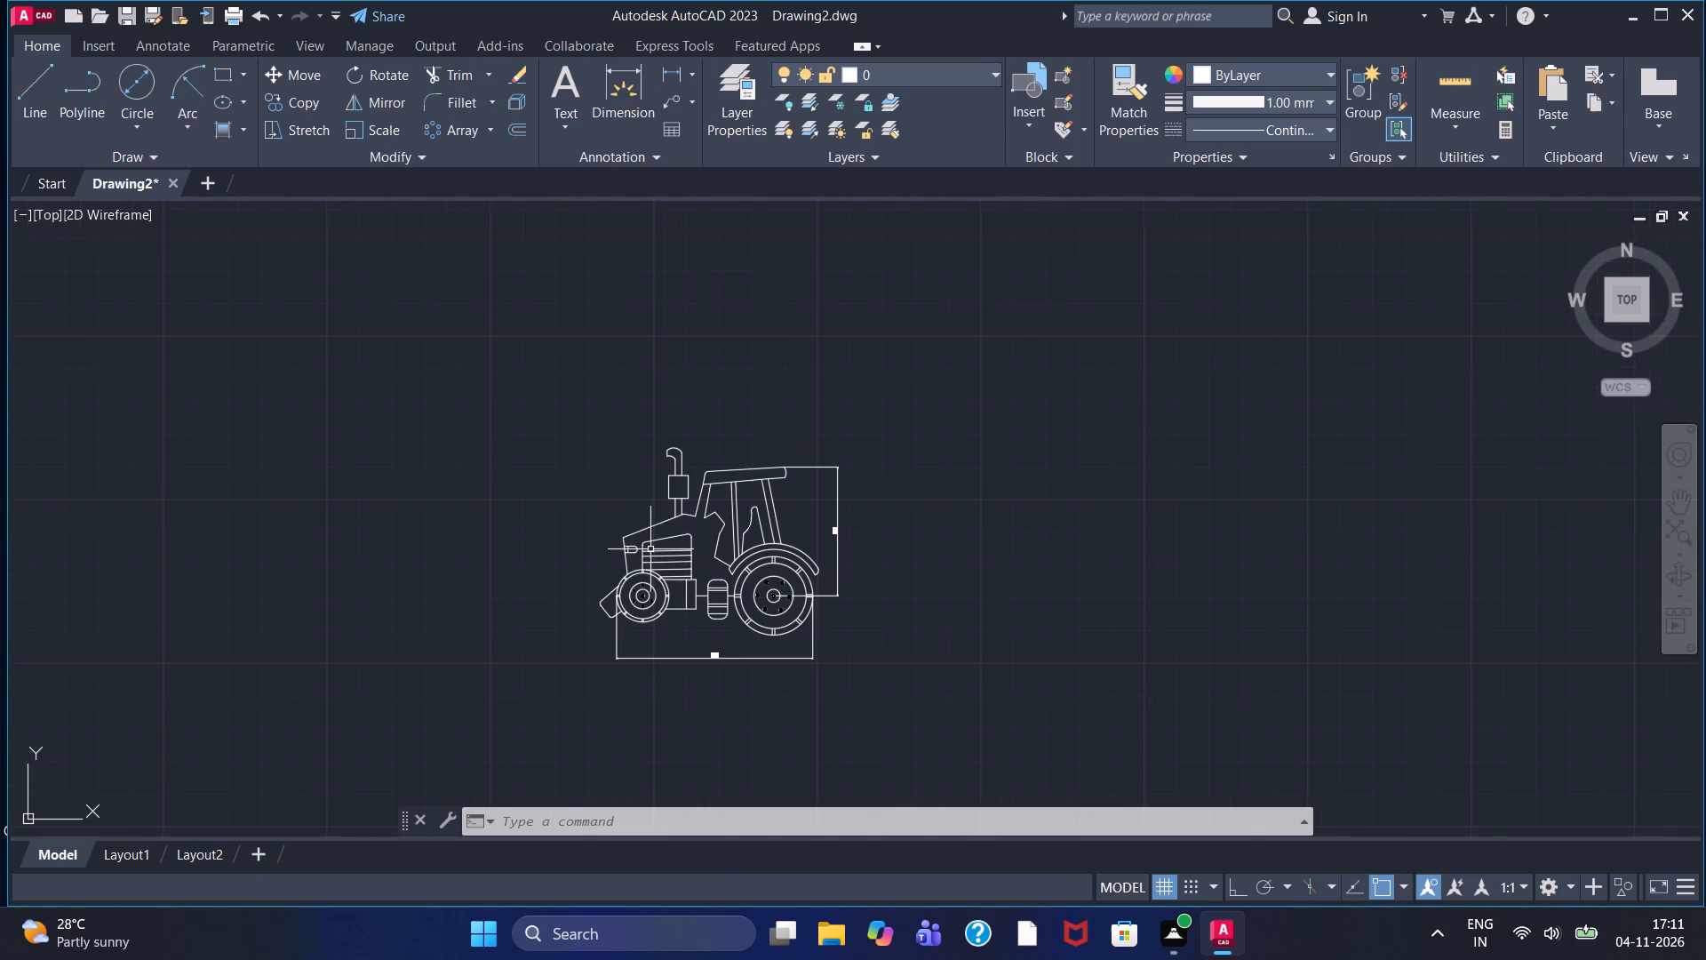
scroll(650, 549, up, 1)
scroll(652, 551, down, 1)
scroll(652, 551, up, 1)
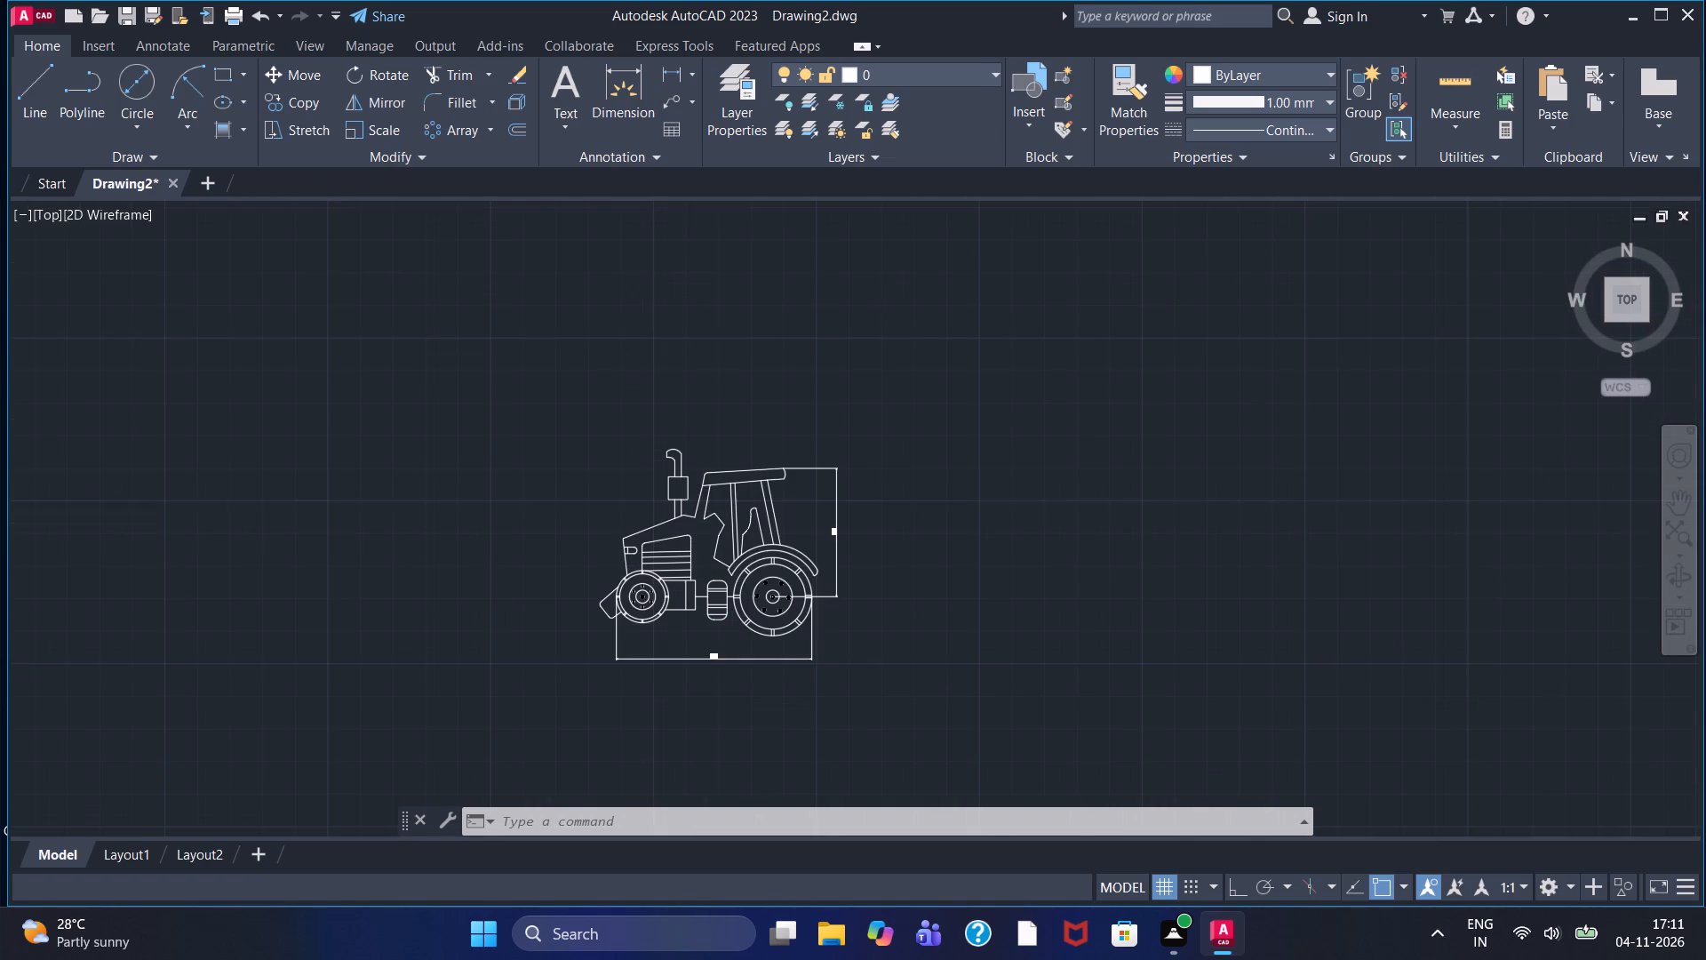
scroll(652, 554, down, 1)
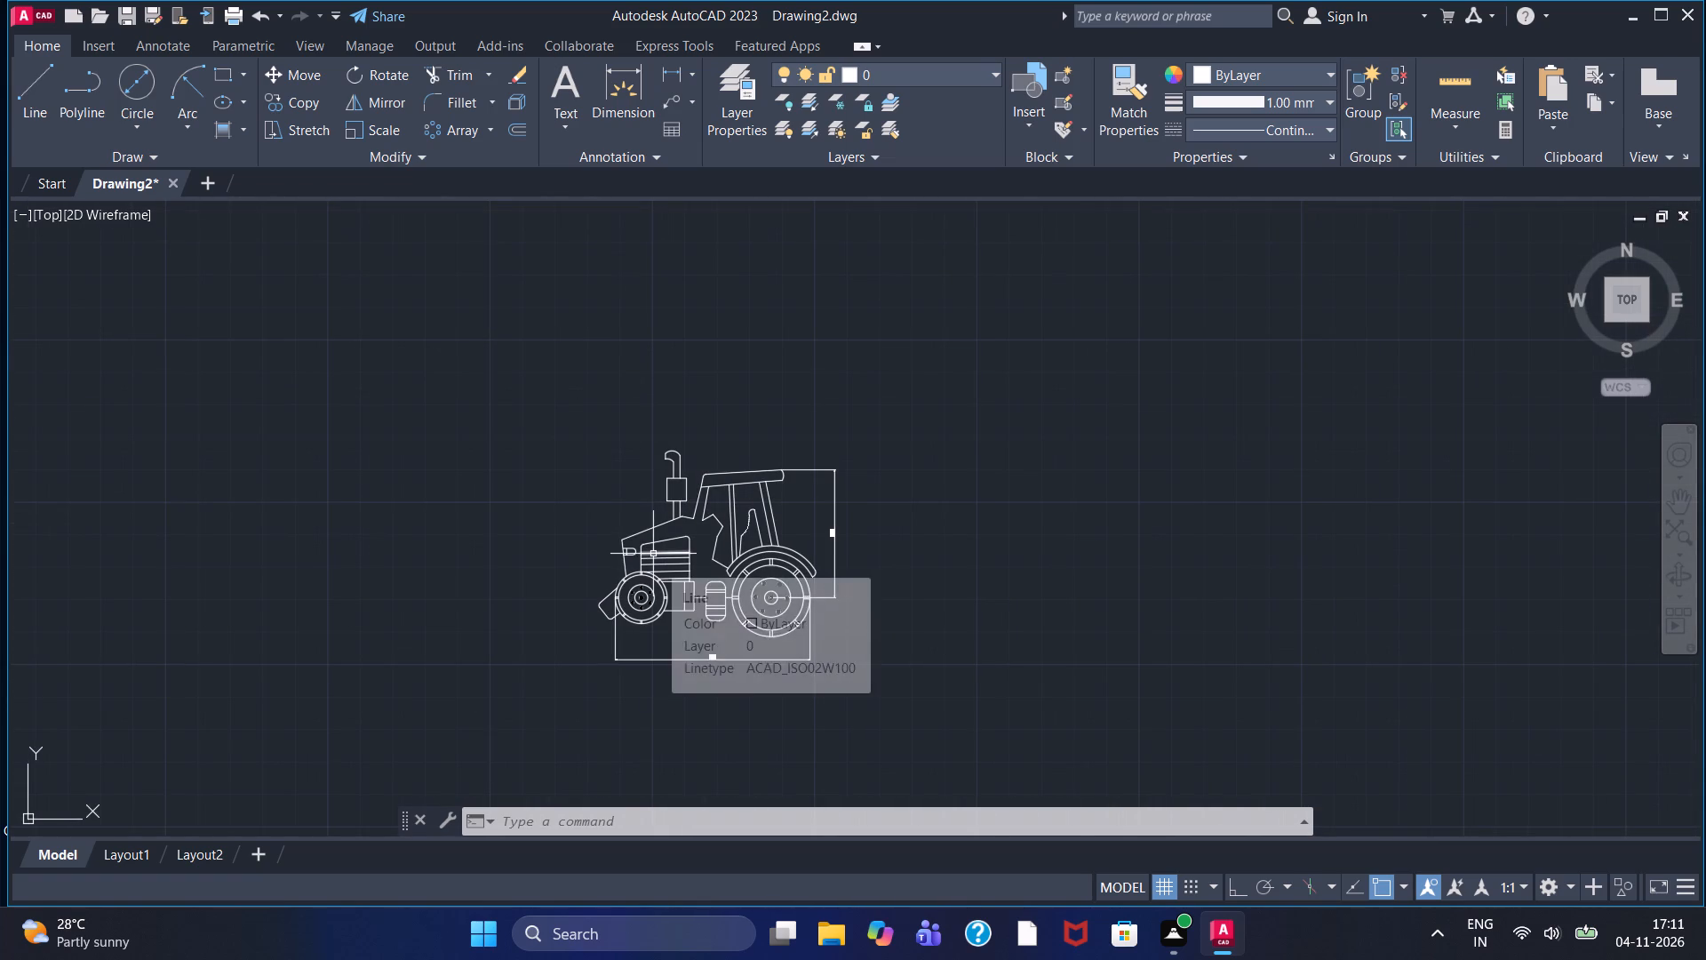
scroll(653, 555, up, 1)
scroll(653, 555, down, 1)
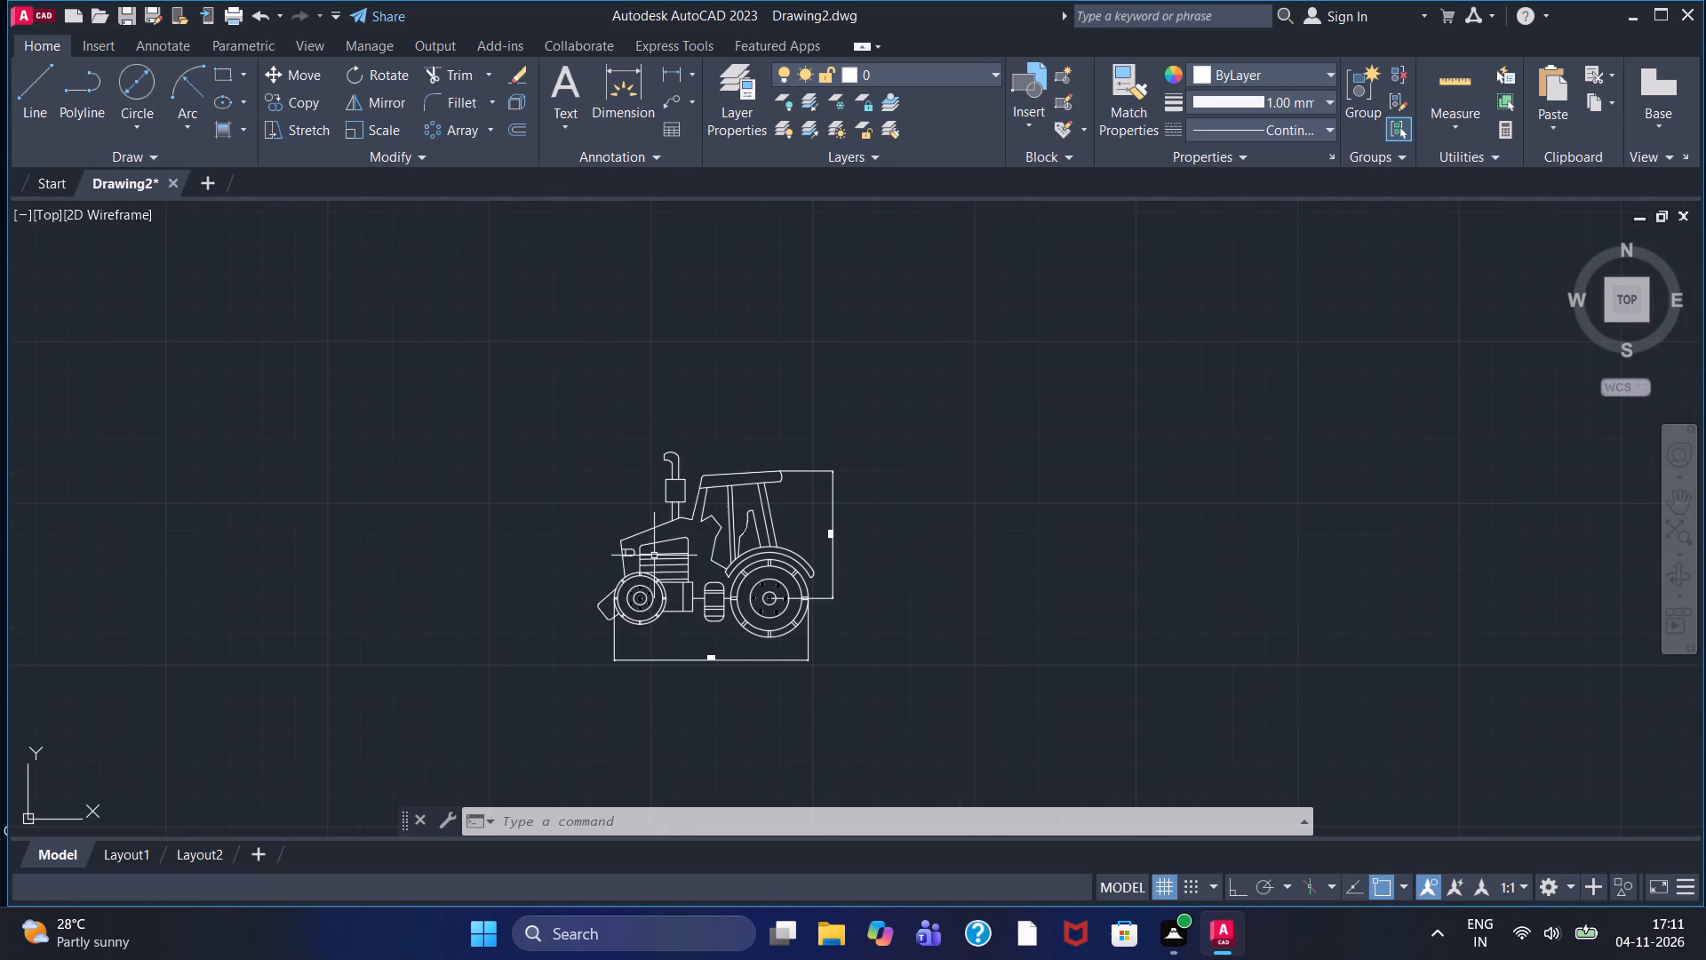
scroll(655, 556, up, 1)
scroll(655, 556, down, 1)
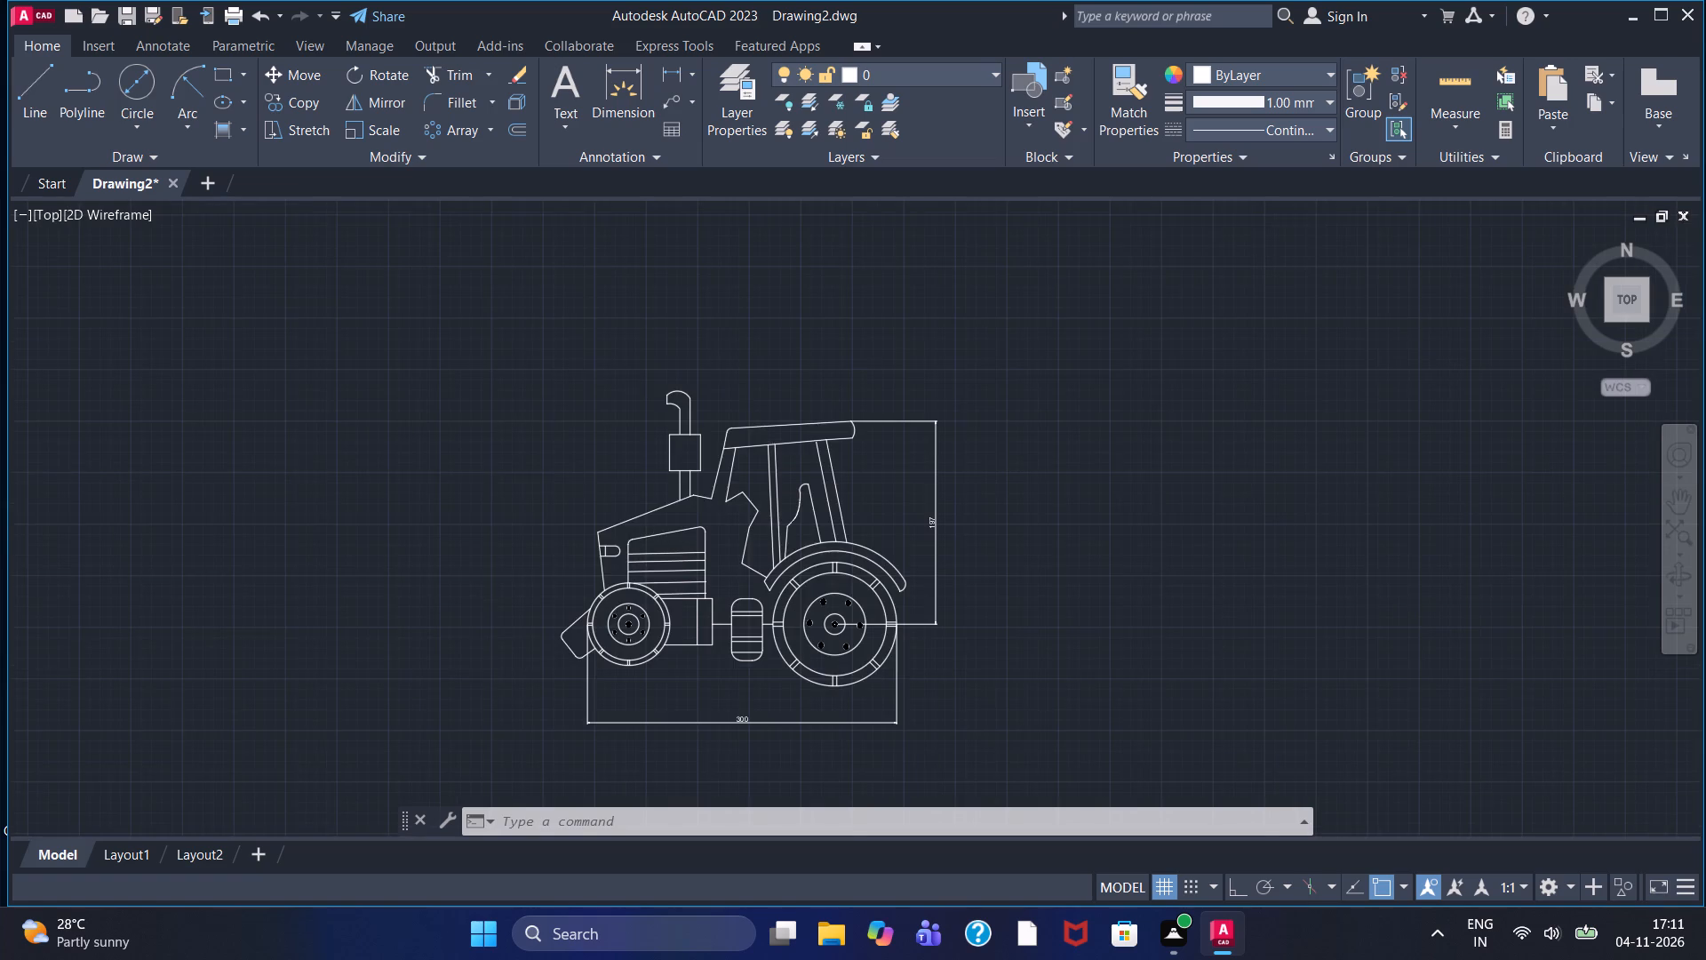
scroll(656, 555, up, 1)
scroll(656, 555, down, 1)
scroll(656, 555, up, 3)
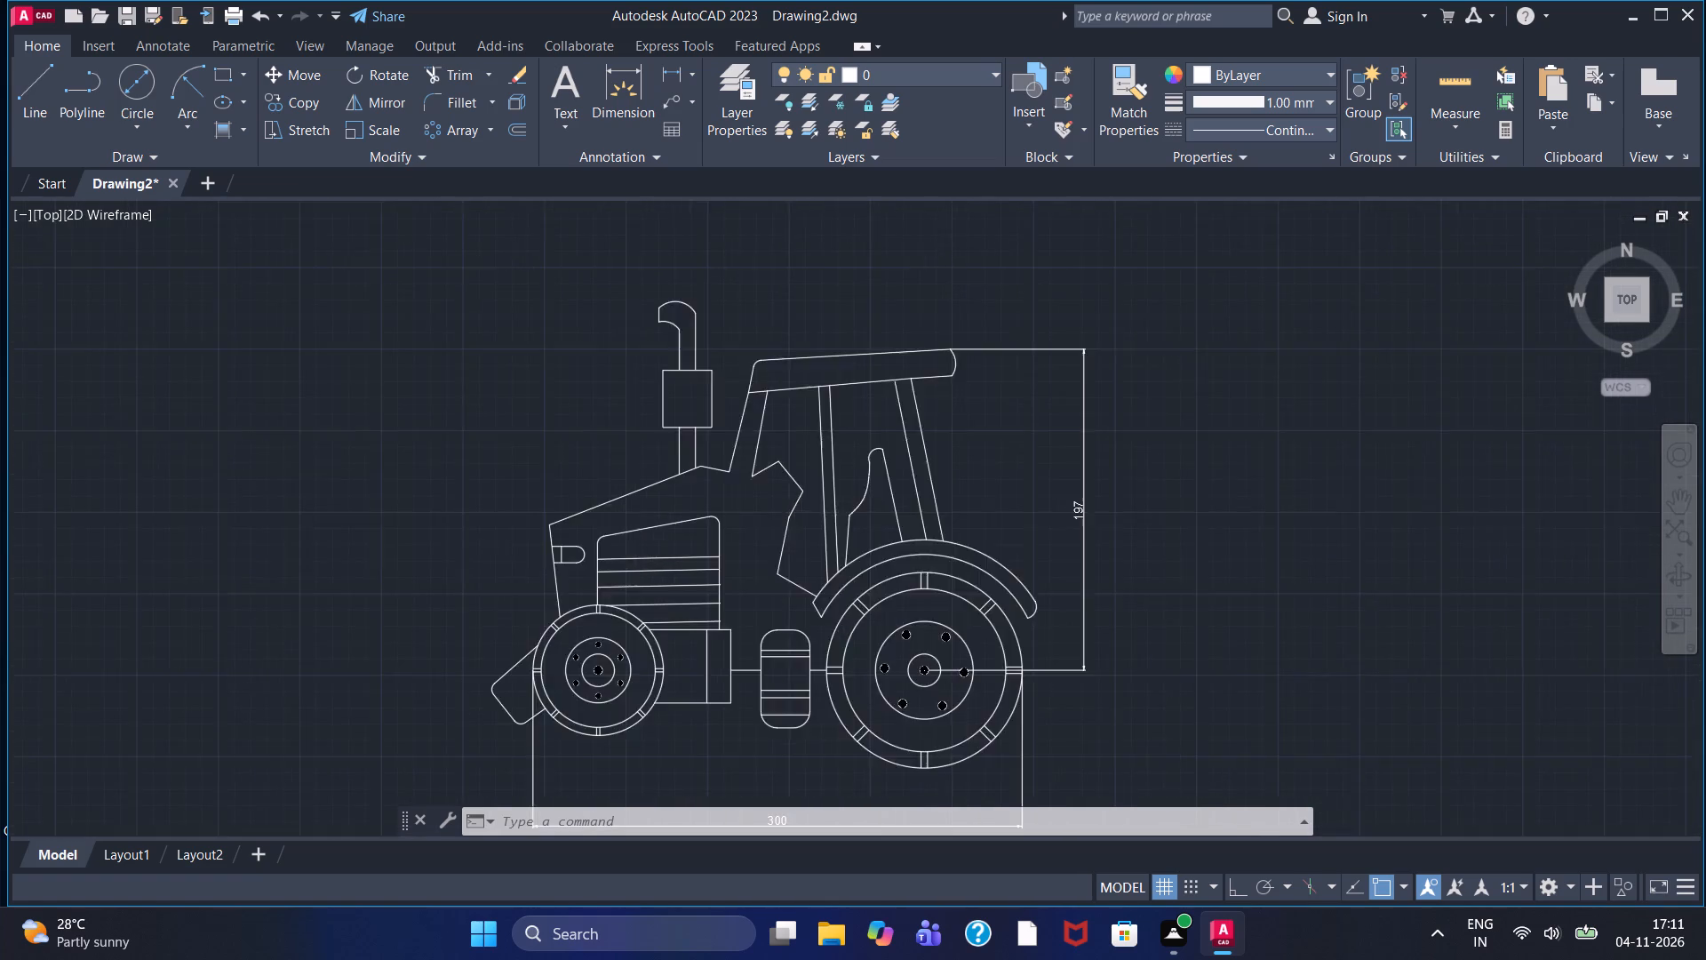
scroll(786, 523, down, 1)
Add a vertical linear dimension from the hood's upper front corner to the bottom of its front edge, placed ahead of the tractor.
middle_drag(789, 521, 814, 484)
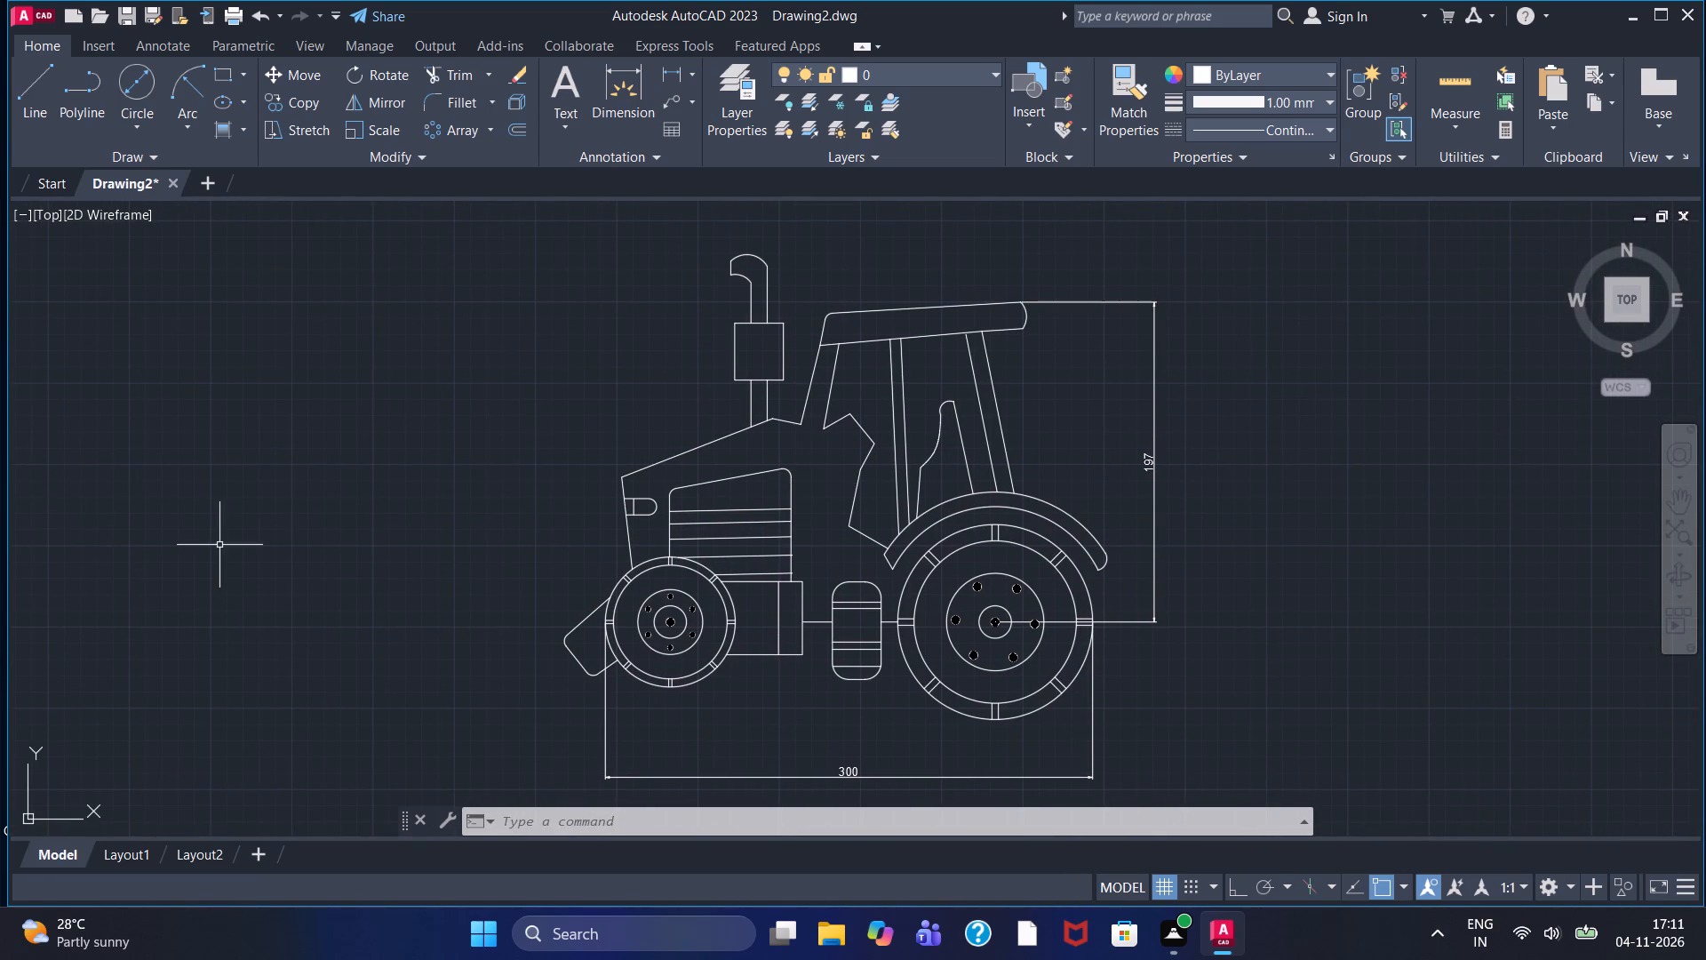
click(674, 73)
right_click(674, 73)
click(674, 73)
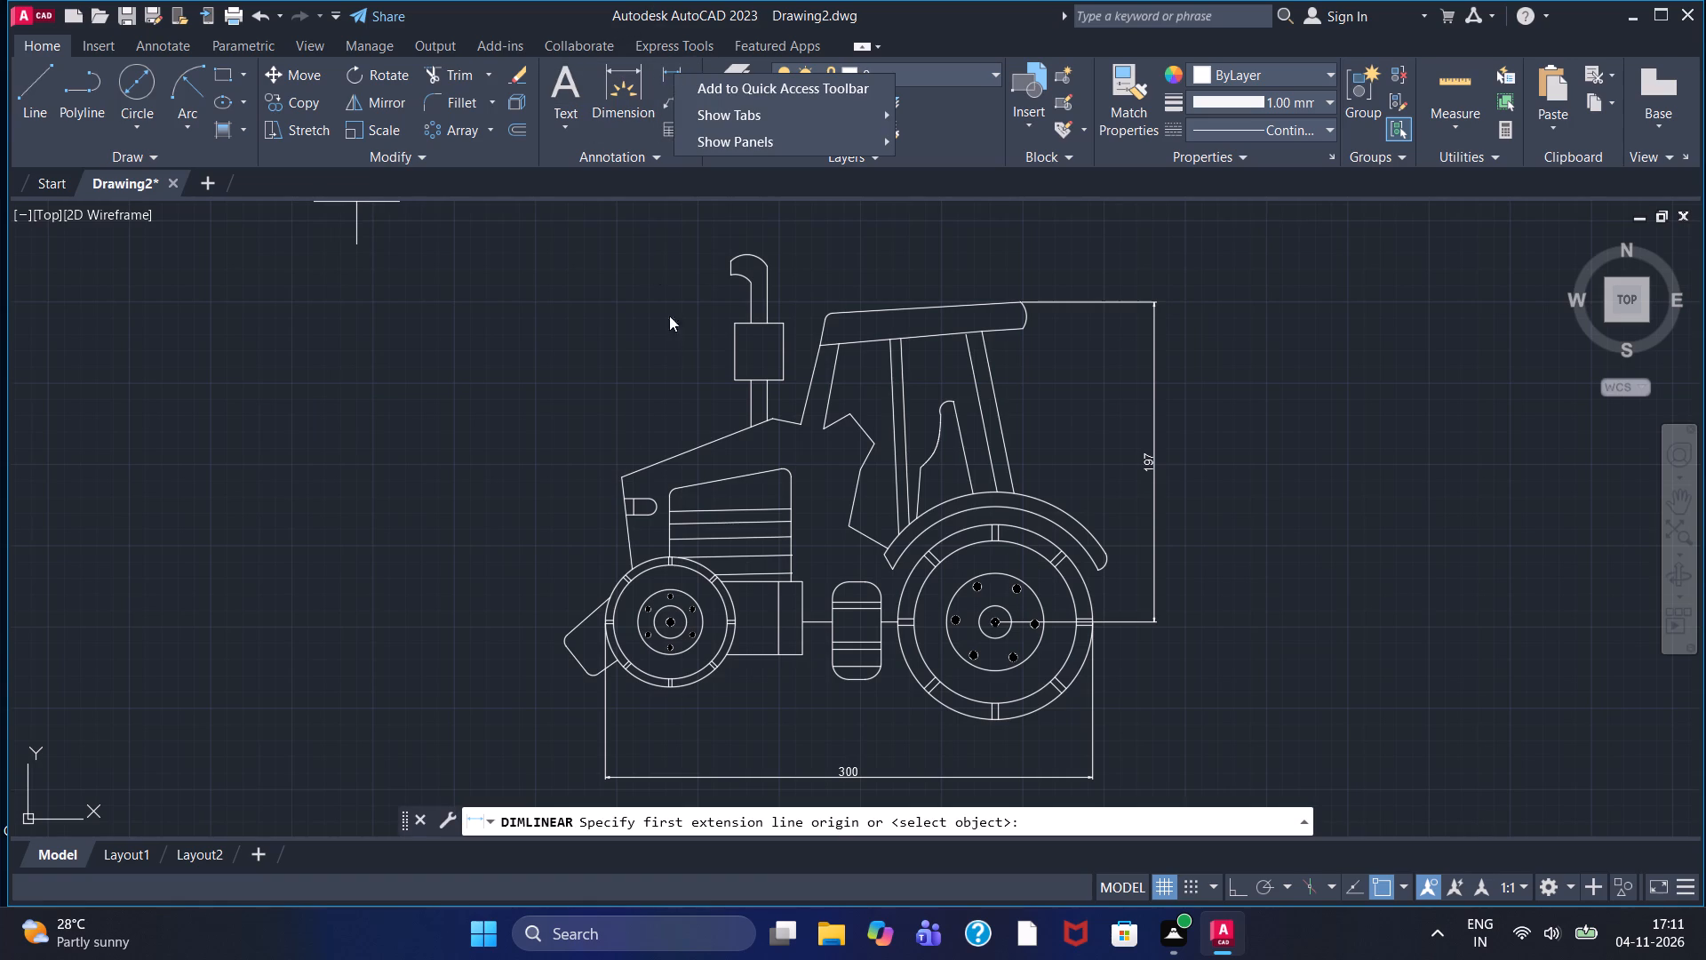
click(666, 73)
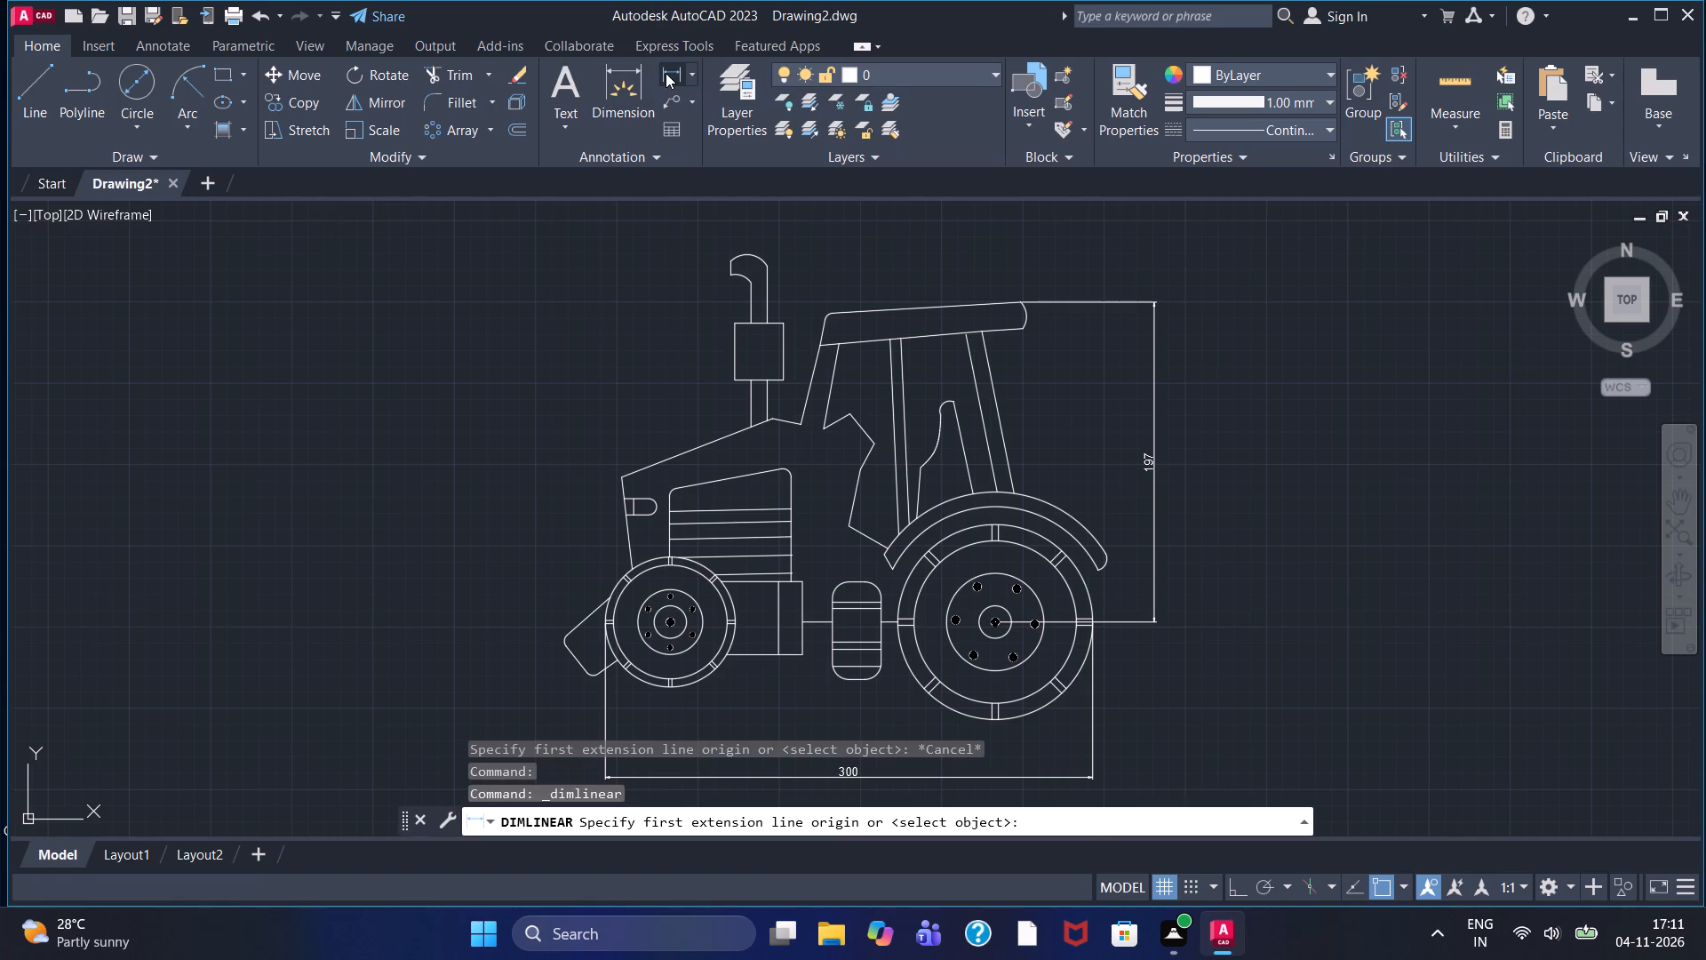
click(666, 73)
double_click(621, 483)
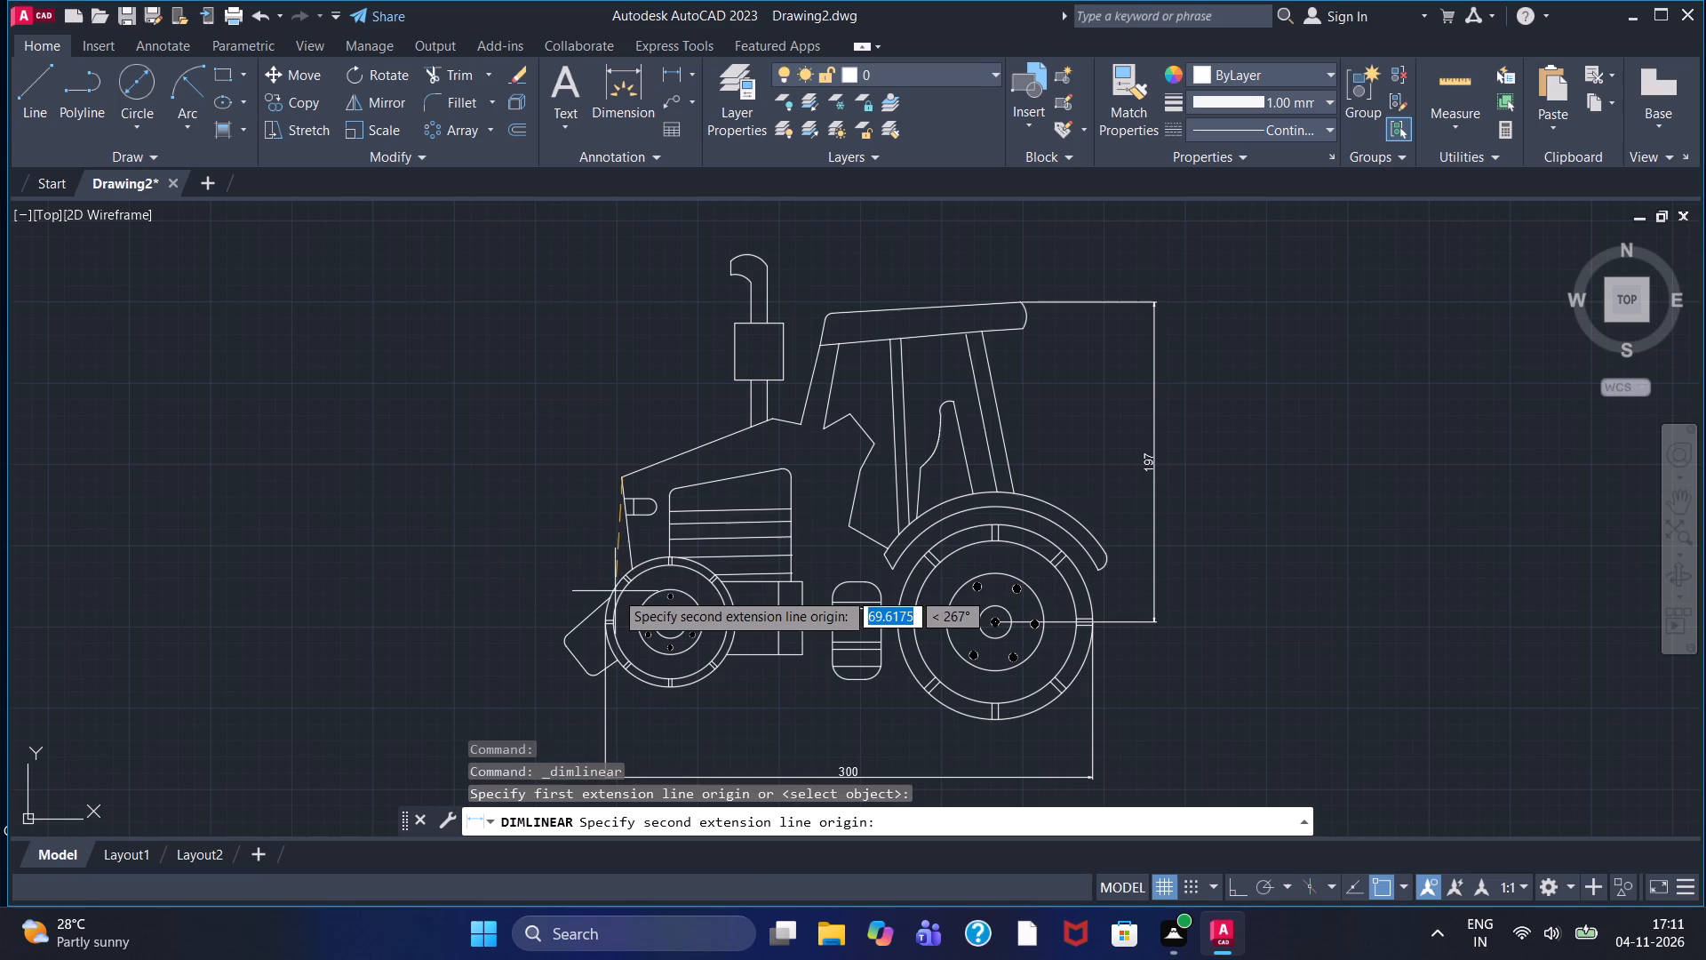
click(634, 564)
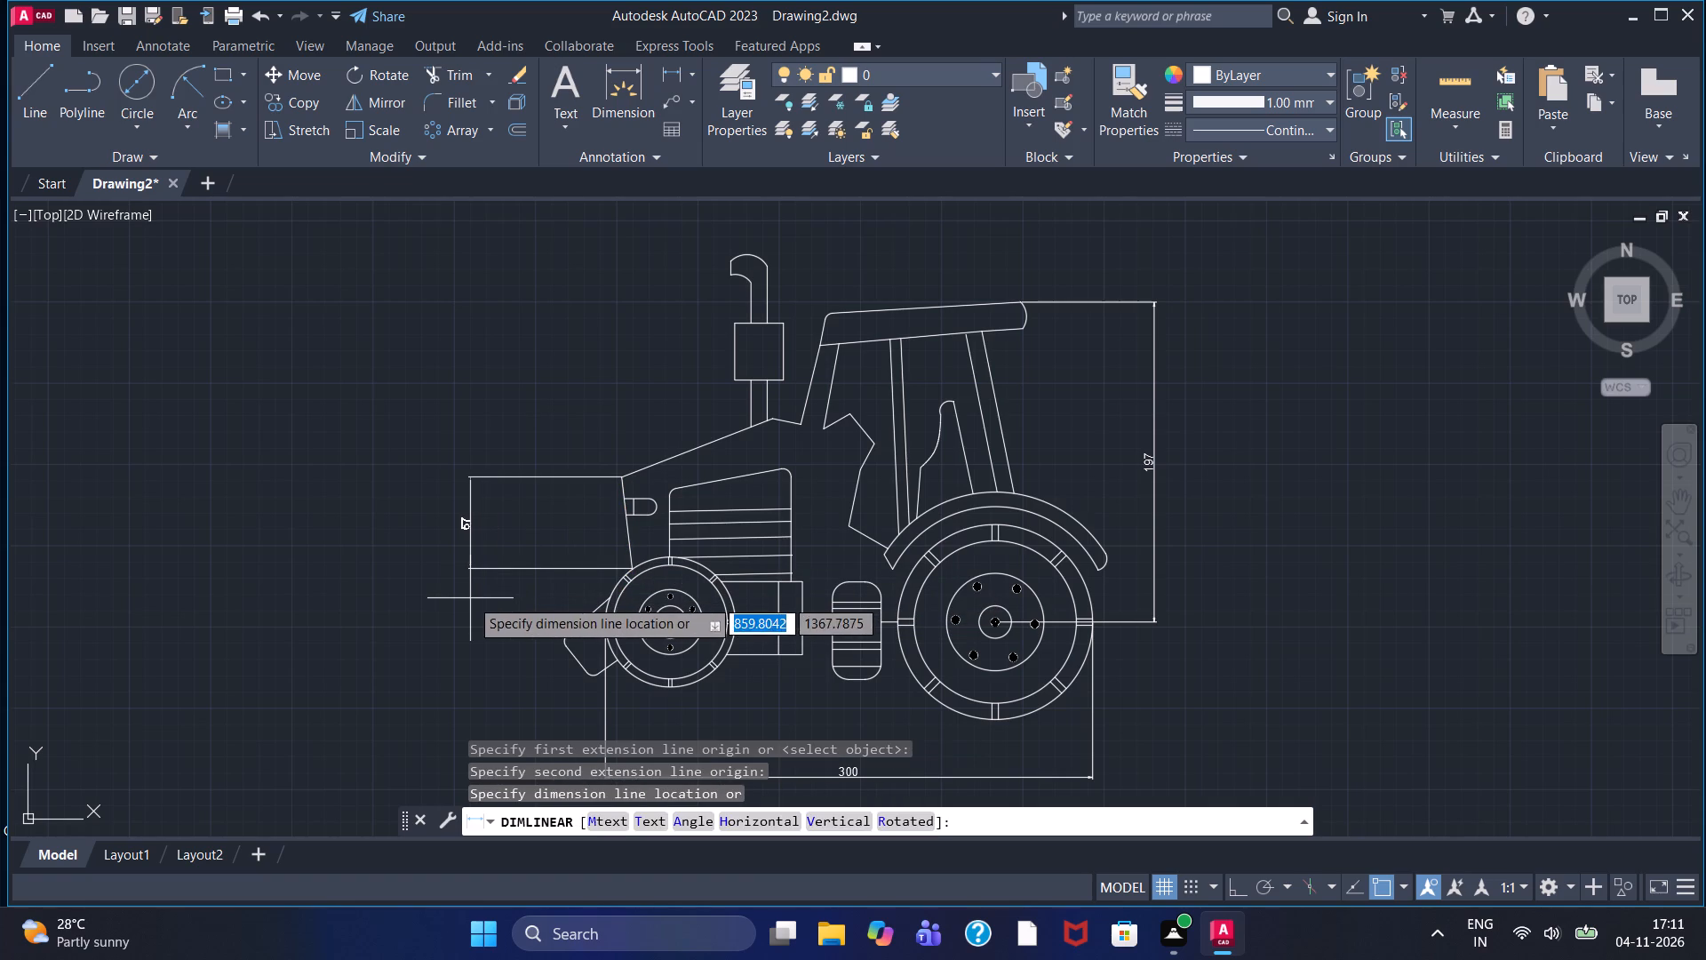
double_click(470, 598)
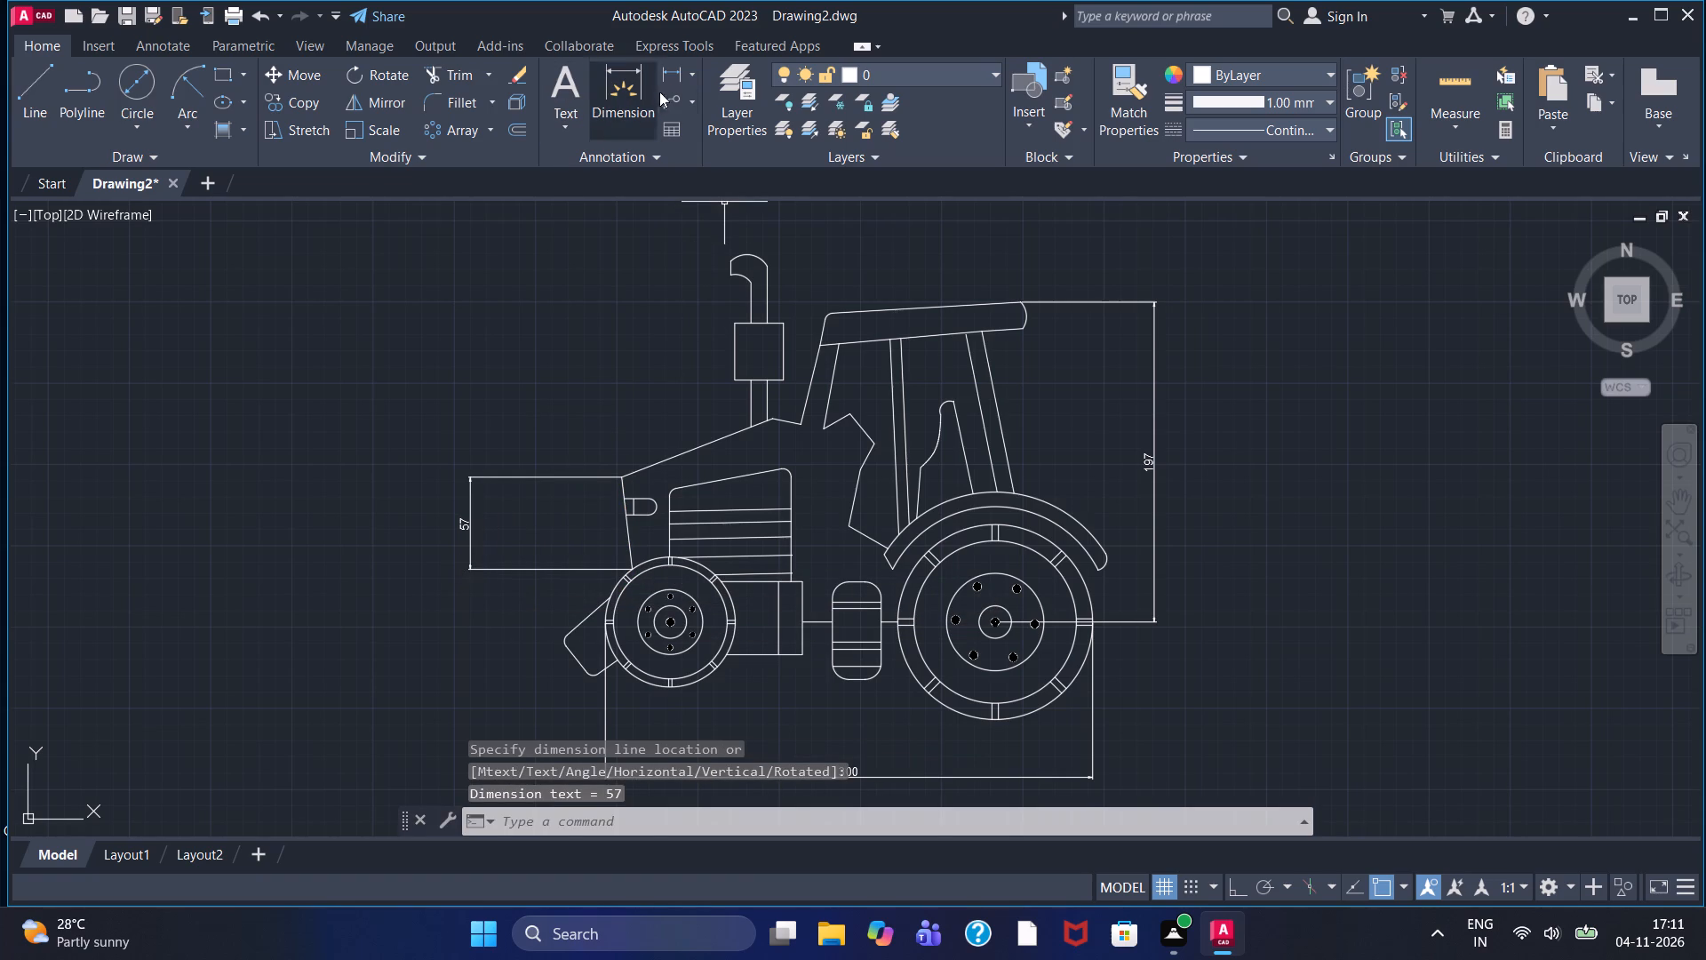
Add a horizontal linear dimension from the hood's upper front corner to the rear edge of the exhaust pipe's base, placed above the exhaust.
click(670, 71)
click(623, 478)
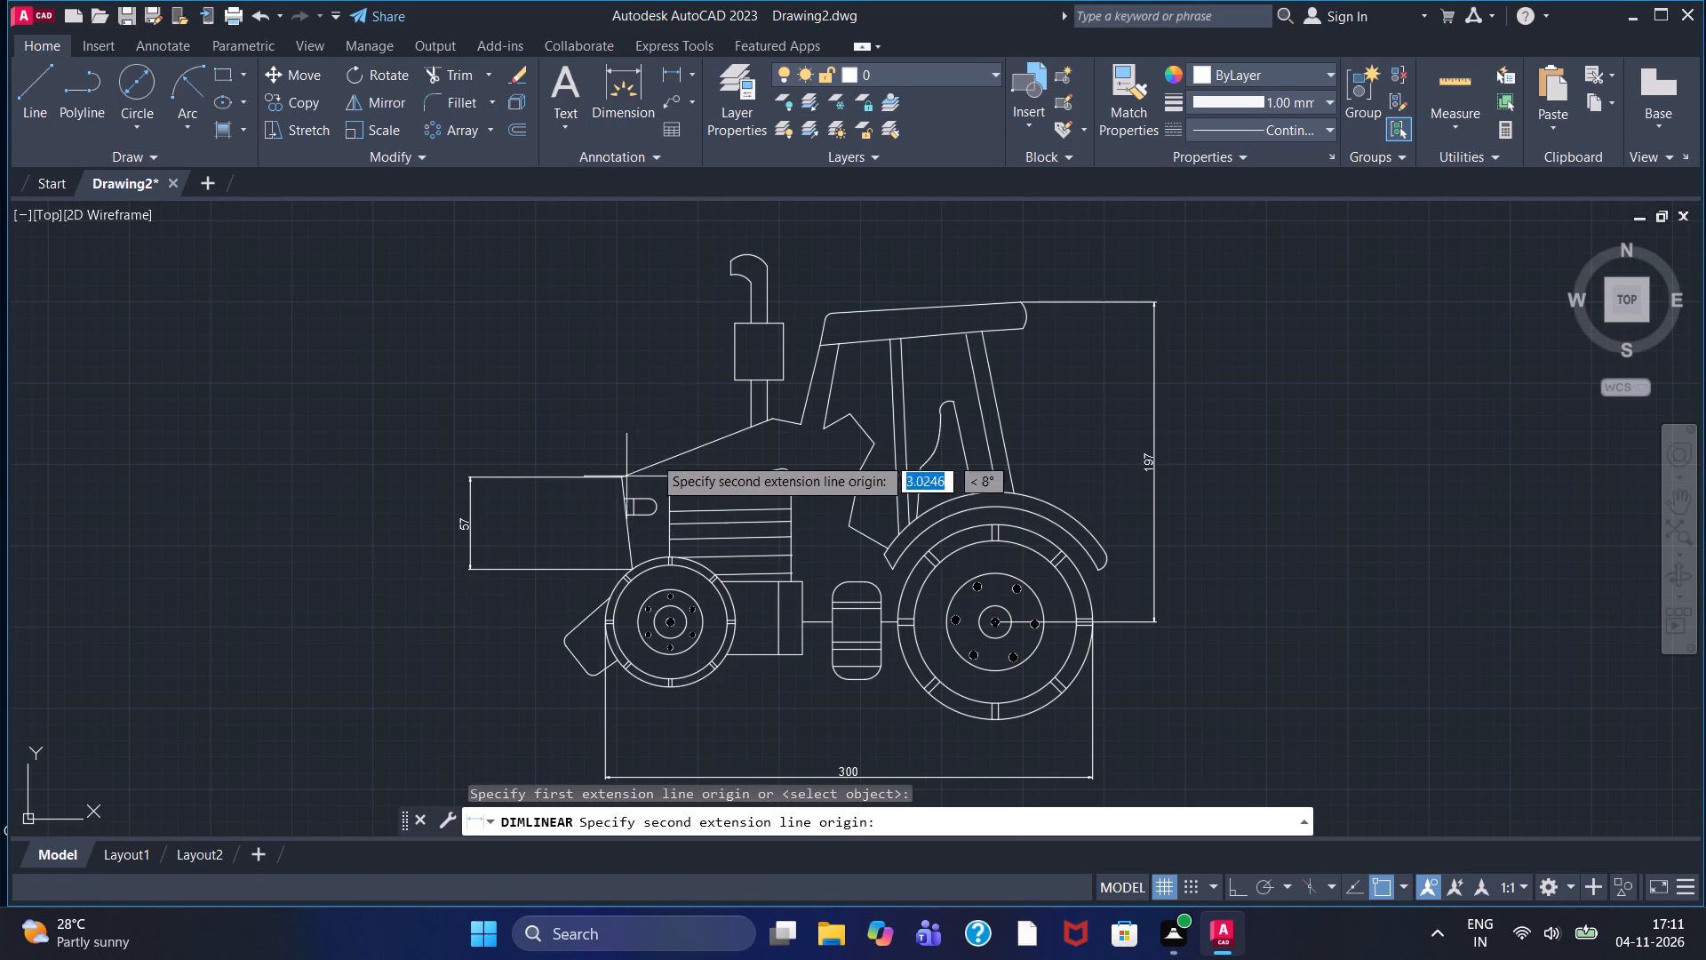
click(765, 419)
drag(765, 419, 754, 415)
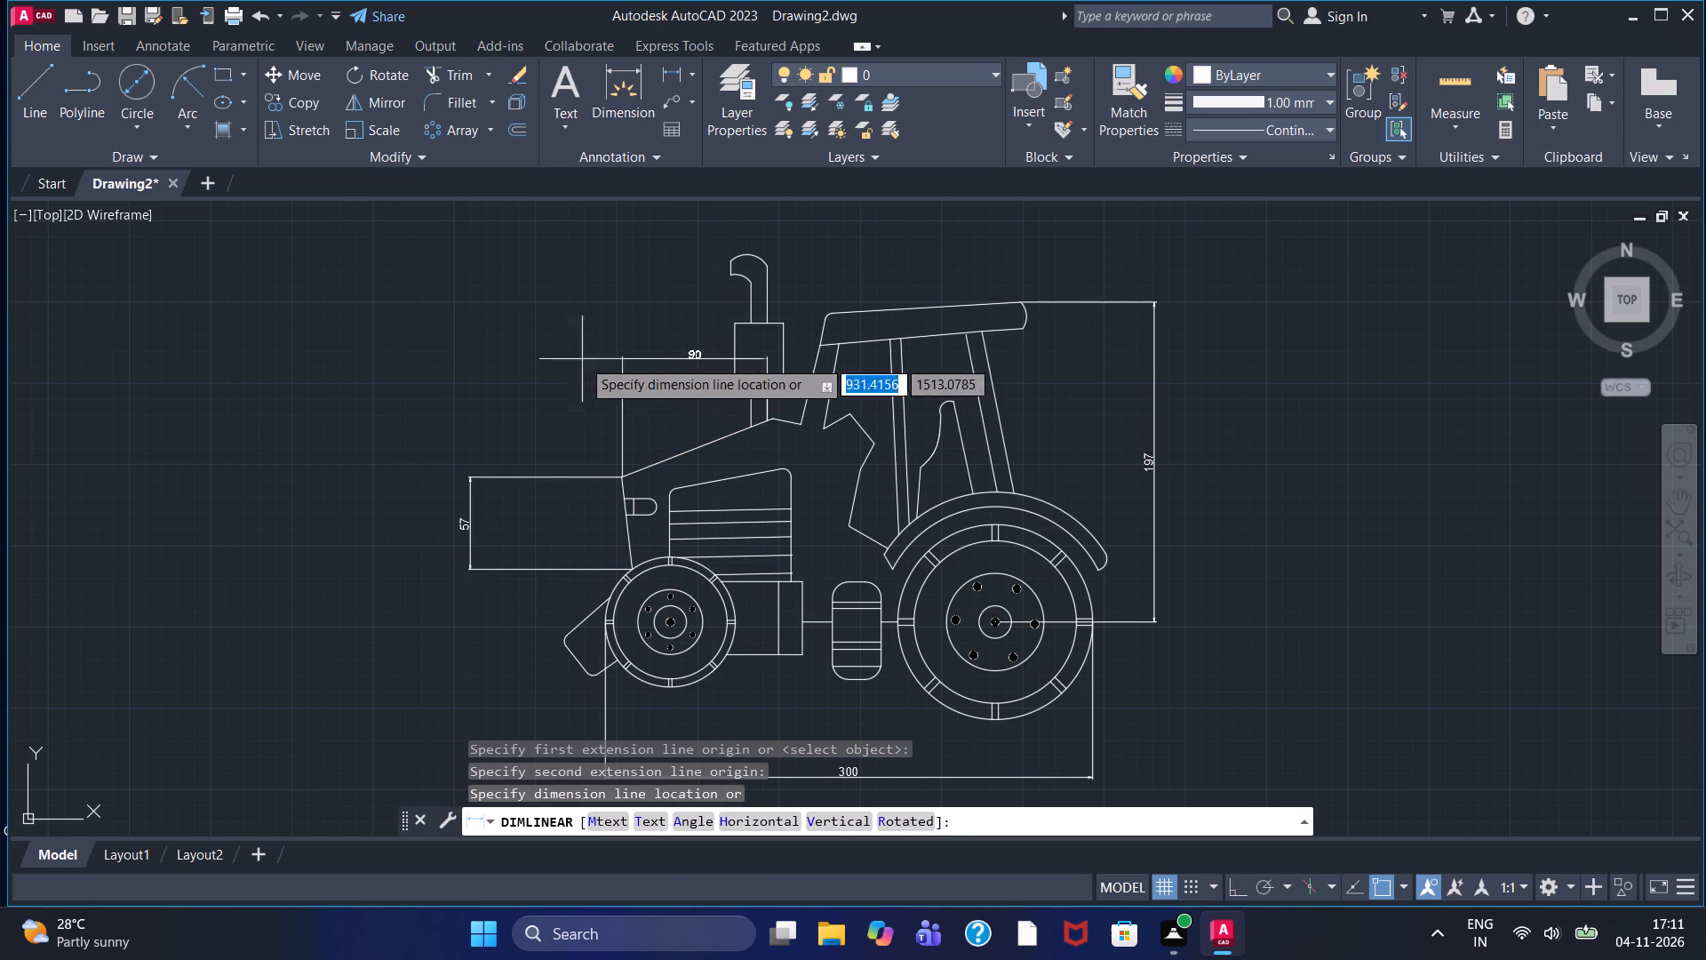
click(553, 239)
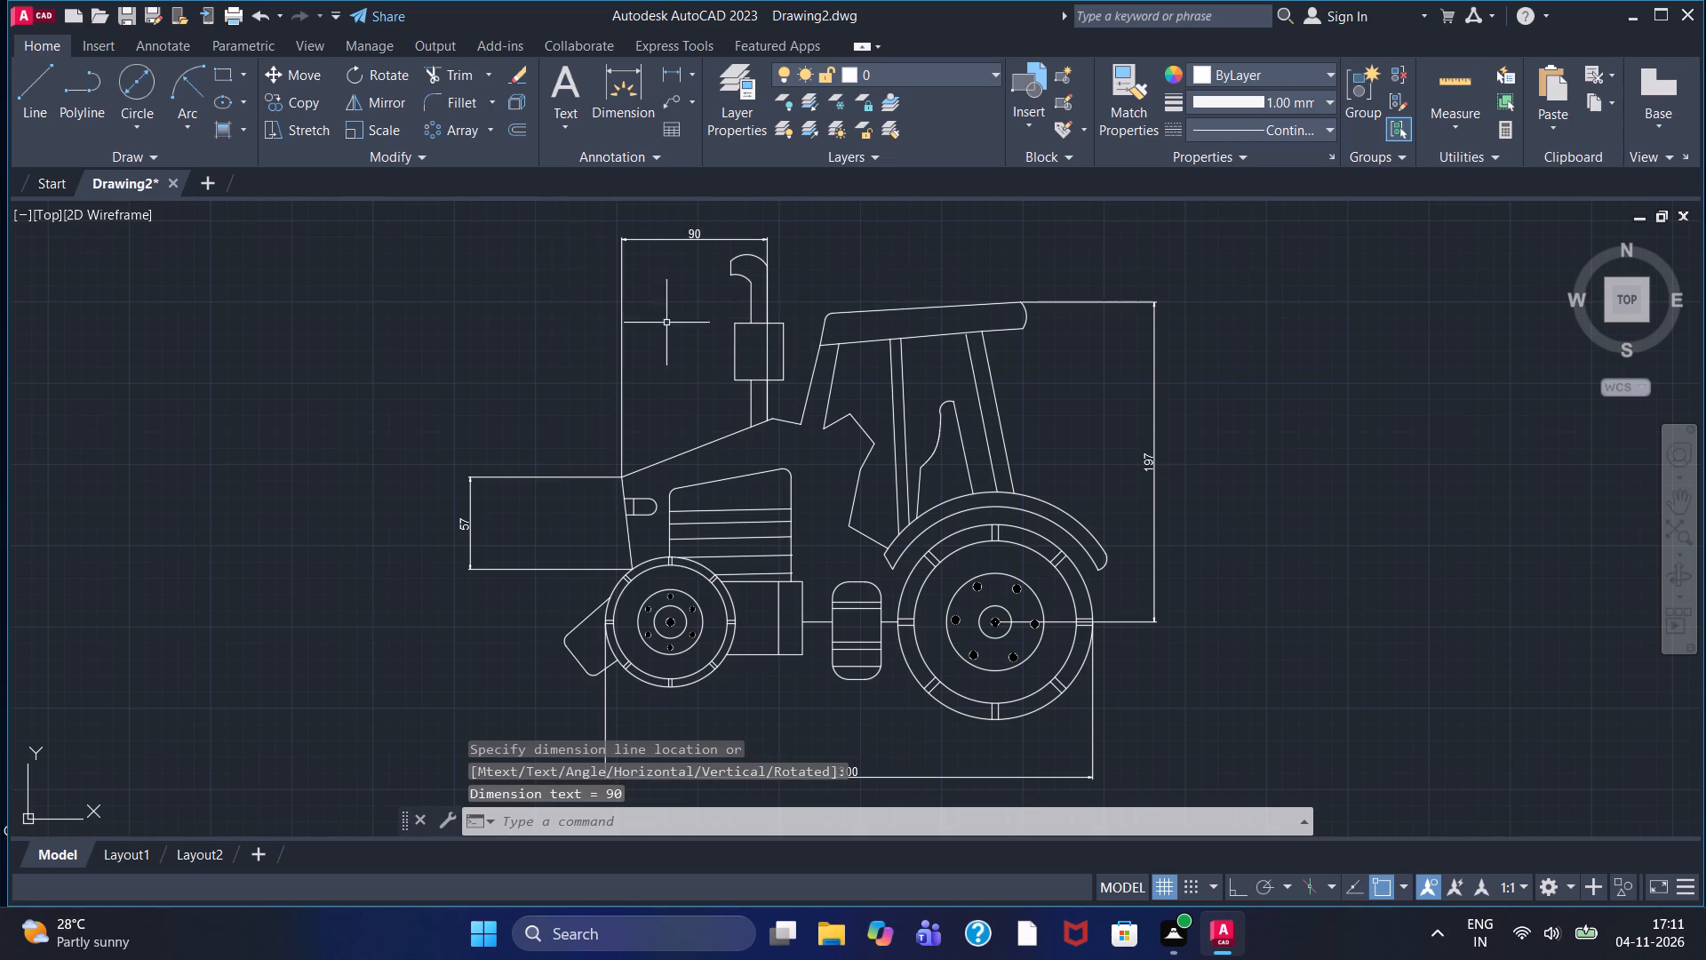
Add a horizontal linear dimension between the front and rear endpoints of the cab roof's top edge, placed above the roof.
middle_drag(727, 364, 644, 401)
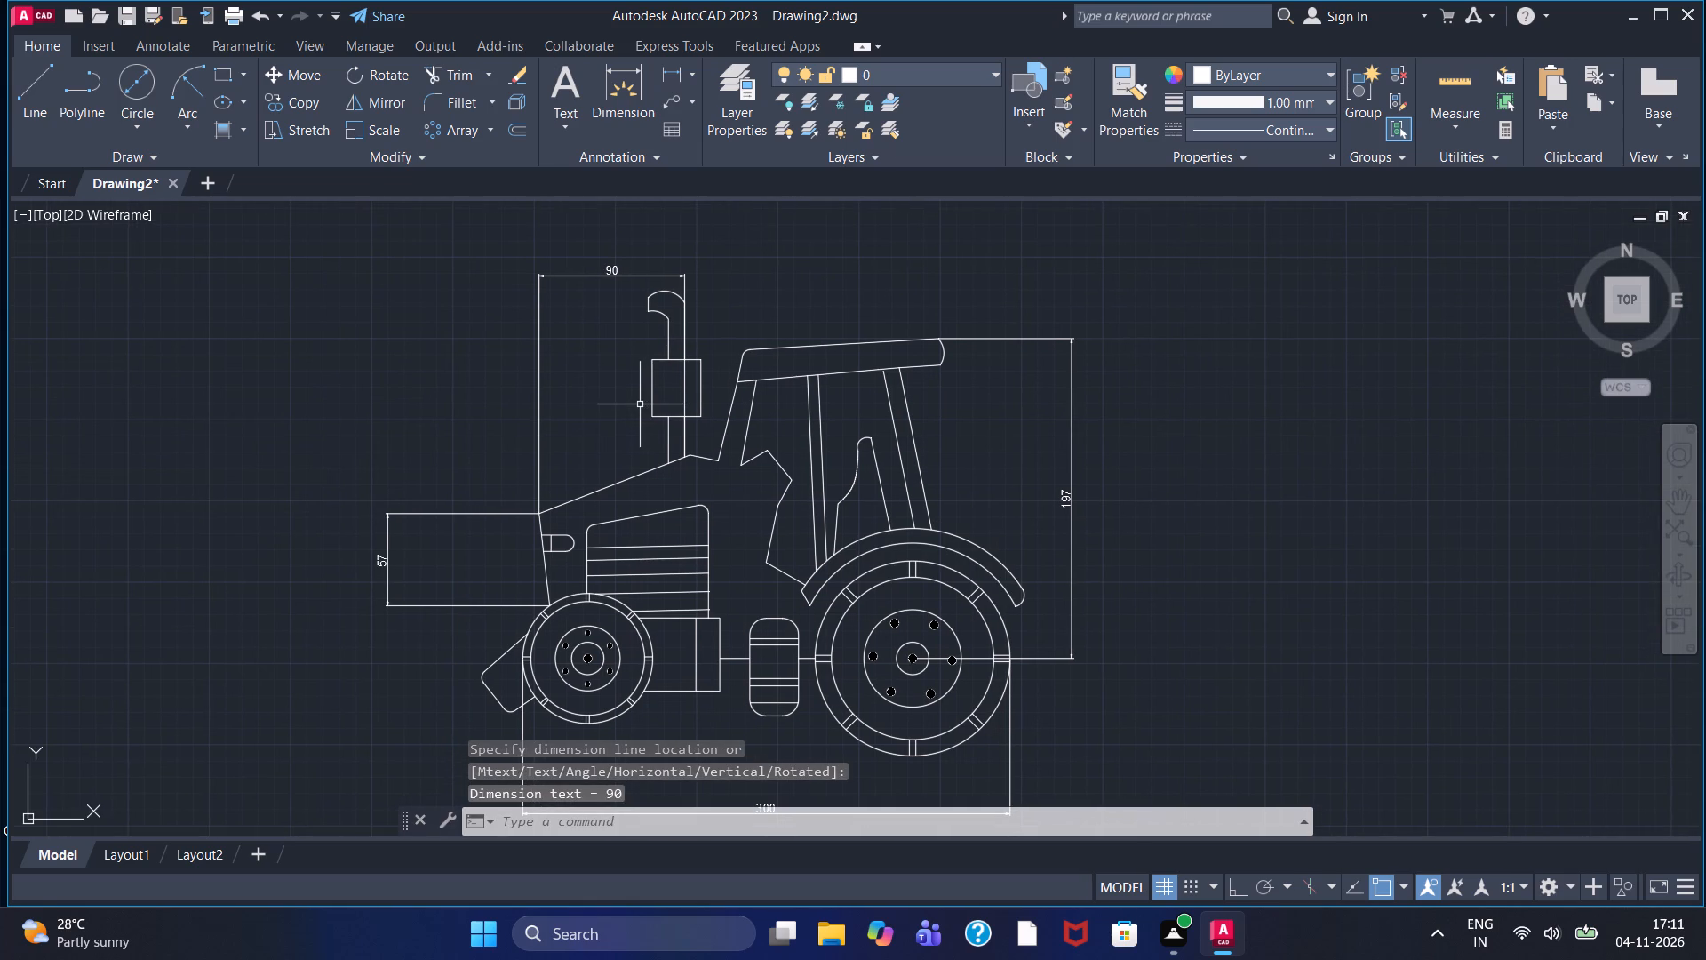
scroll(636, 410, down, 1)
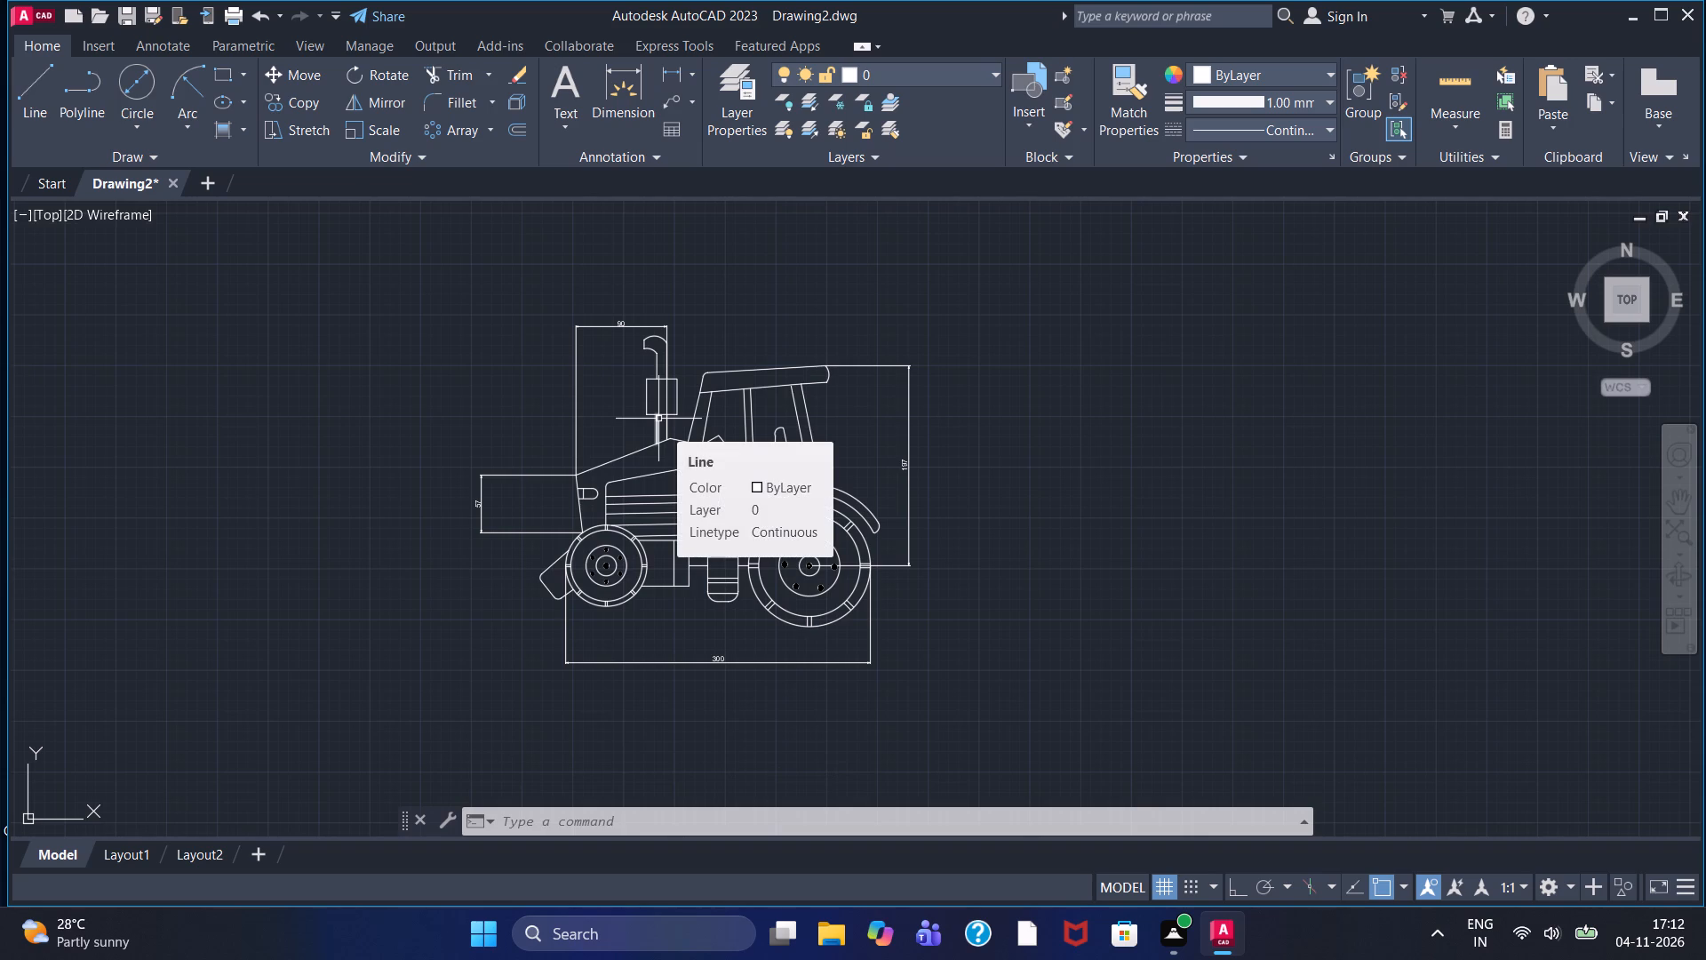
scroll(658, 421, down, 1)
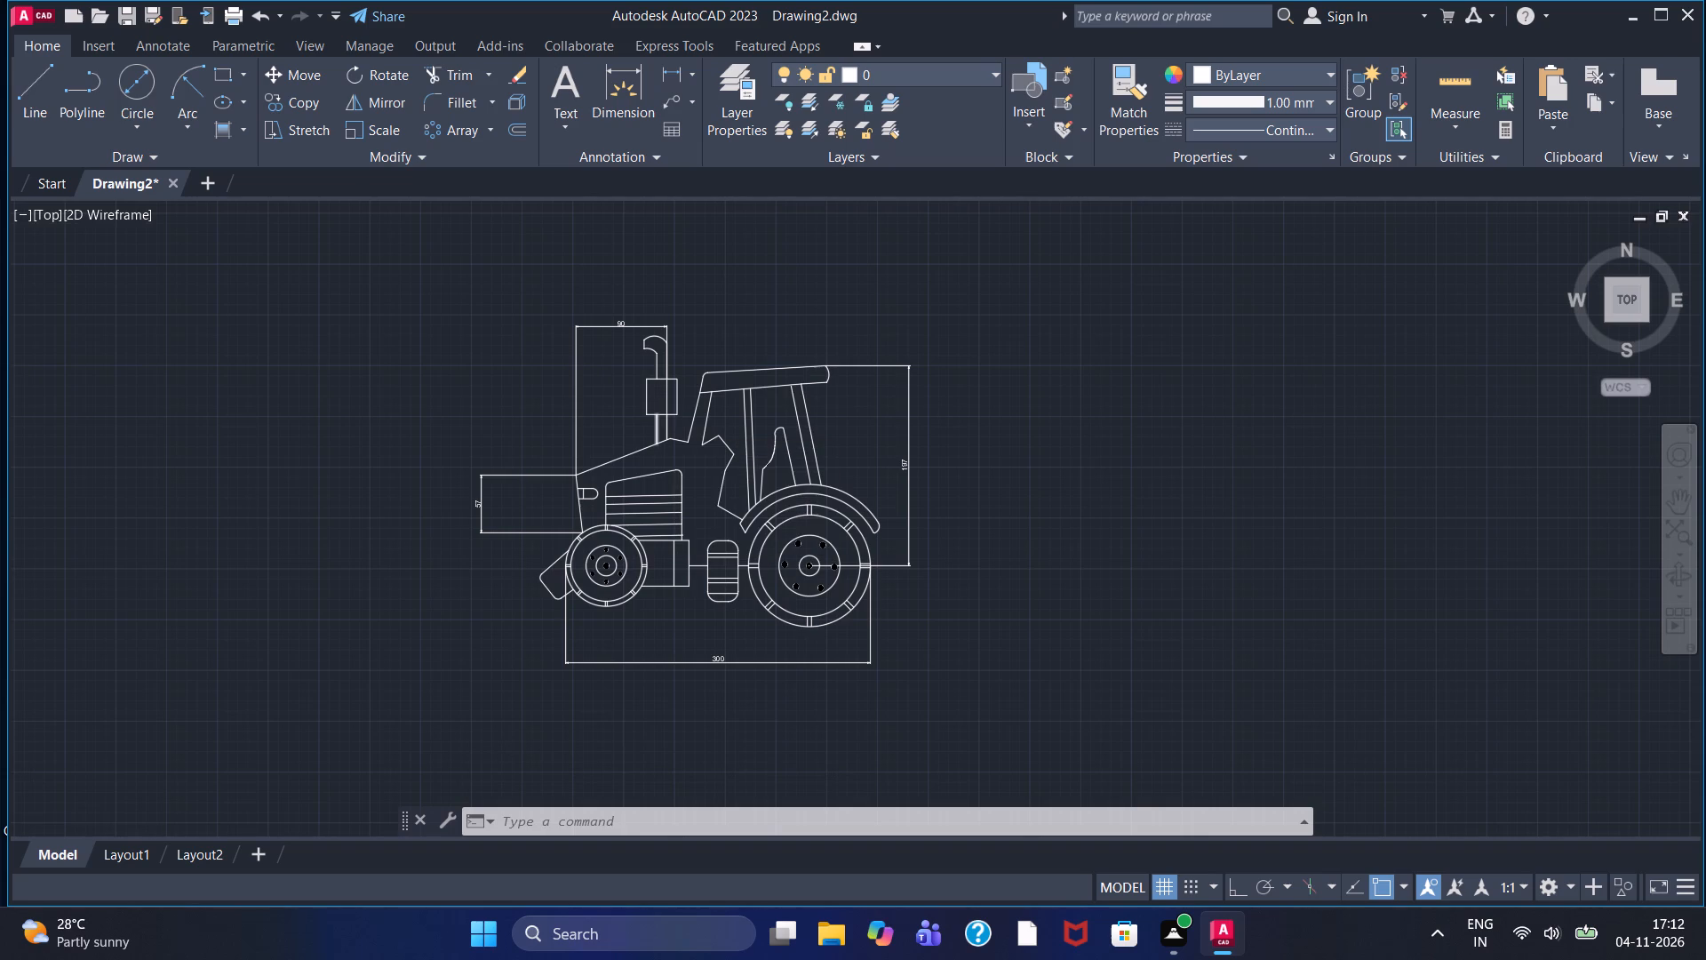
scroll(658, 421, up, 1)
scroll(658, 421, down, 1)
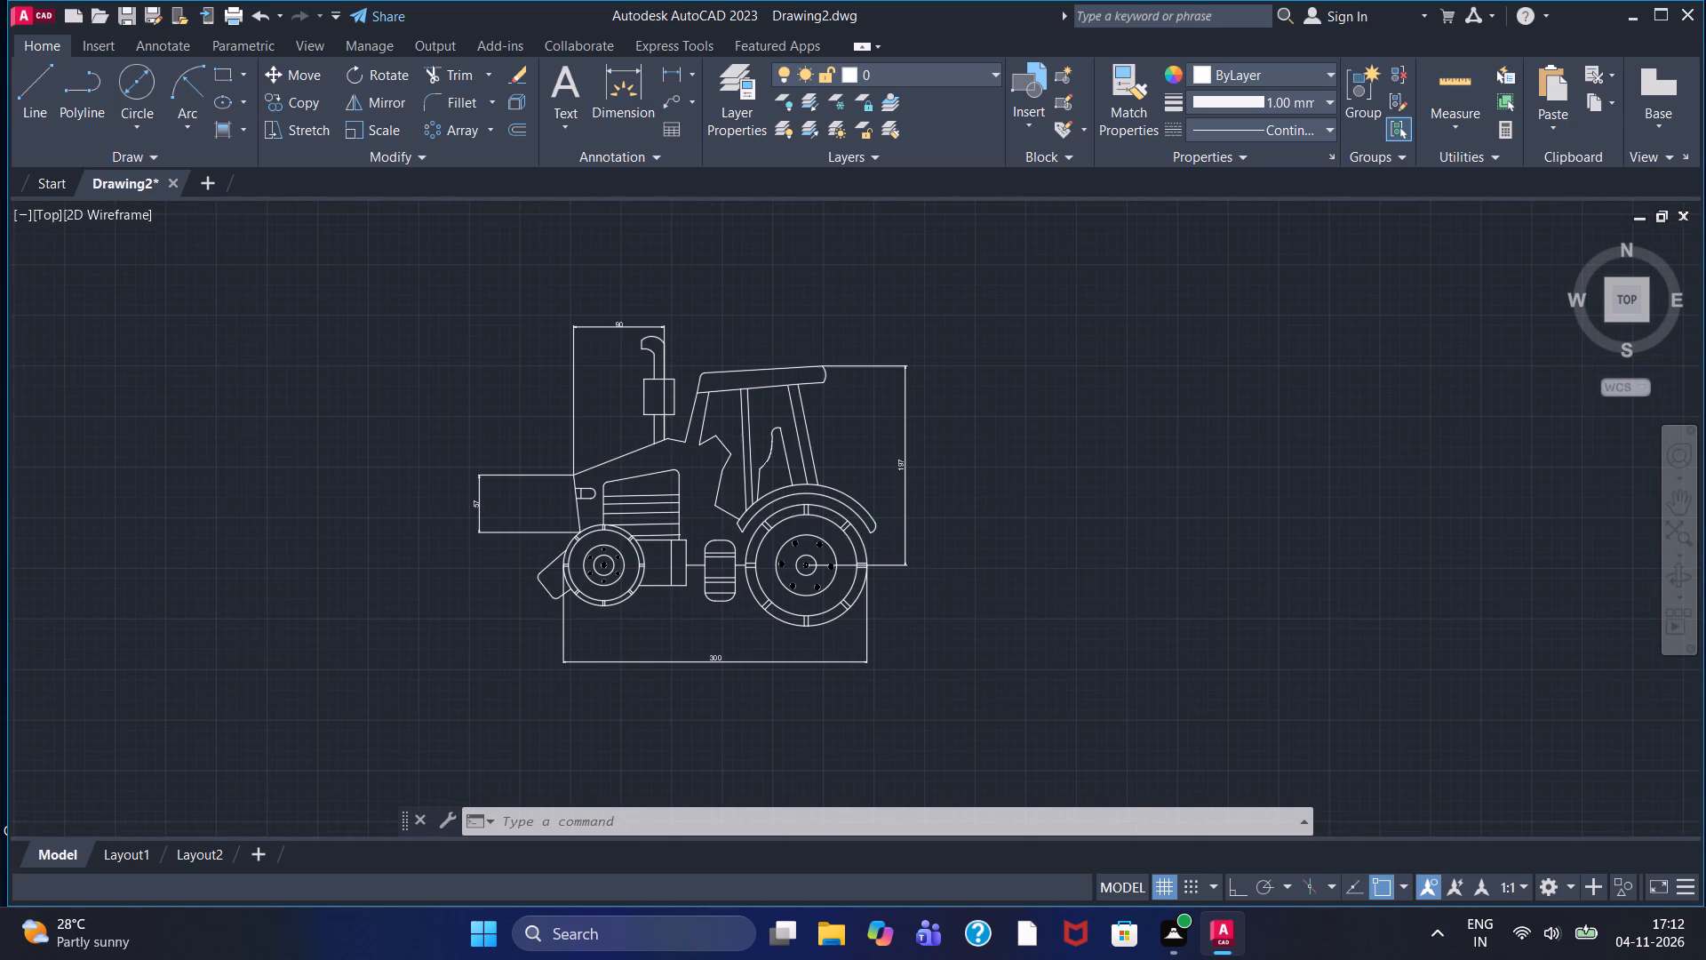
scroll(658, 421, up, 2)
scroll(658, 421, down, 1)
scroll(708, 367, up, 1)
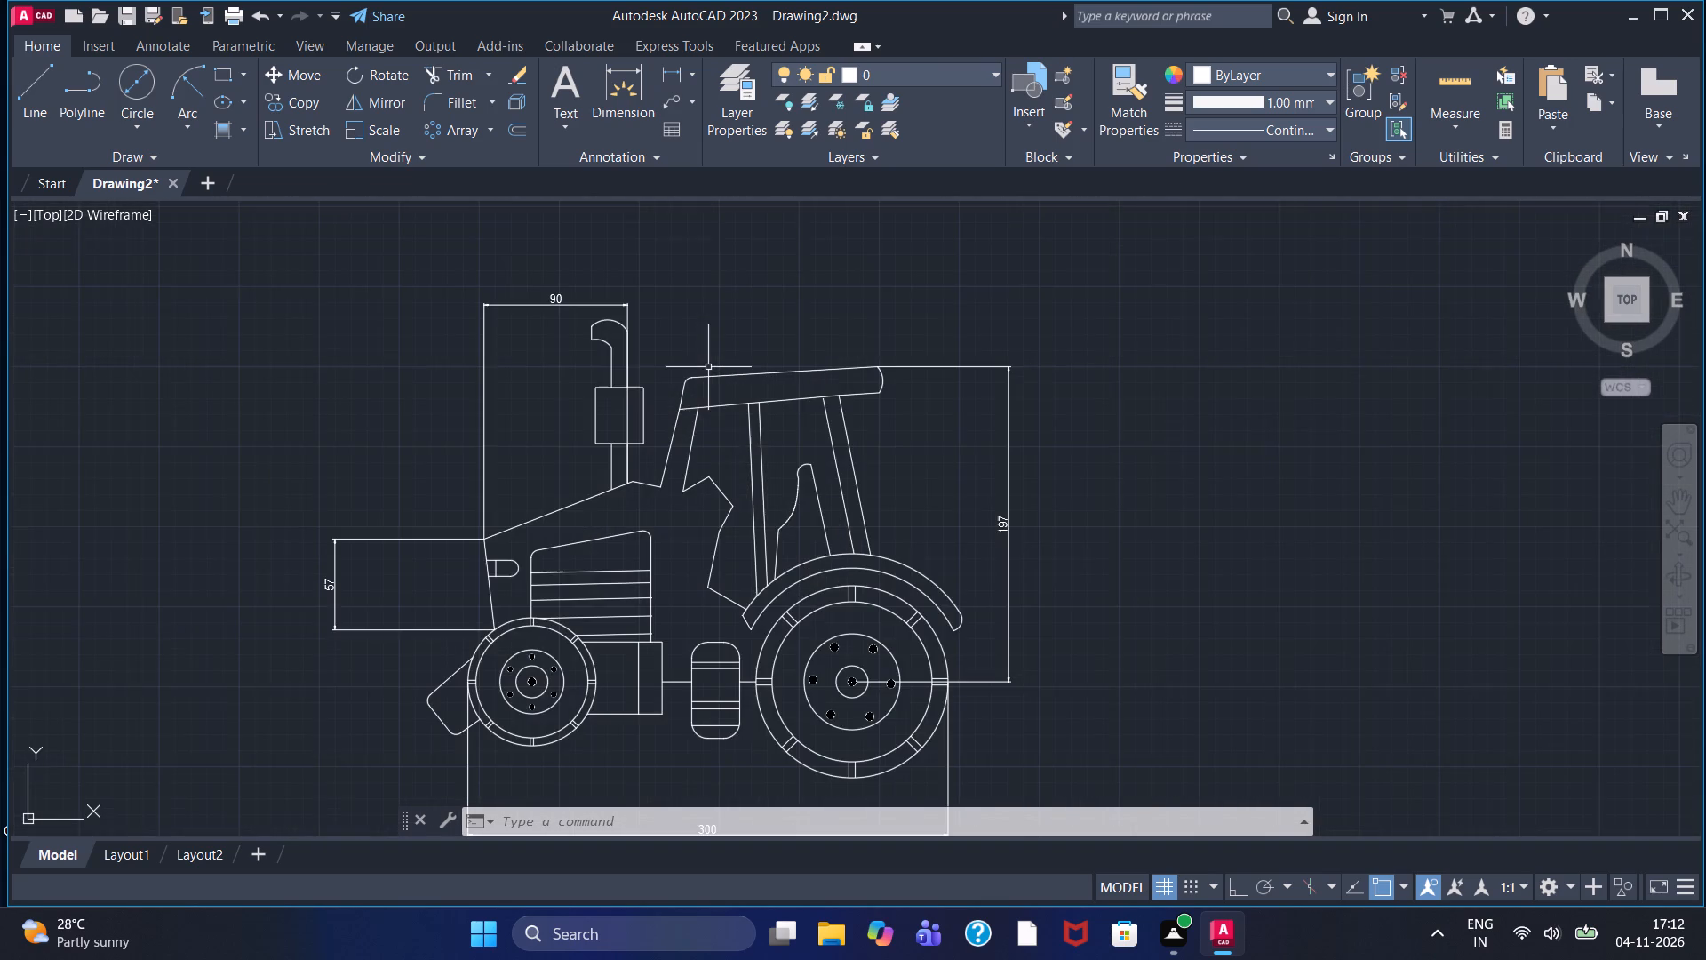
scroll(694, 368, up, 1)
click(671, 67)
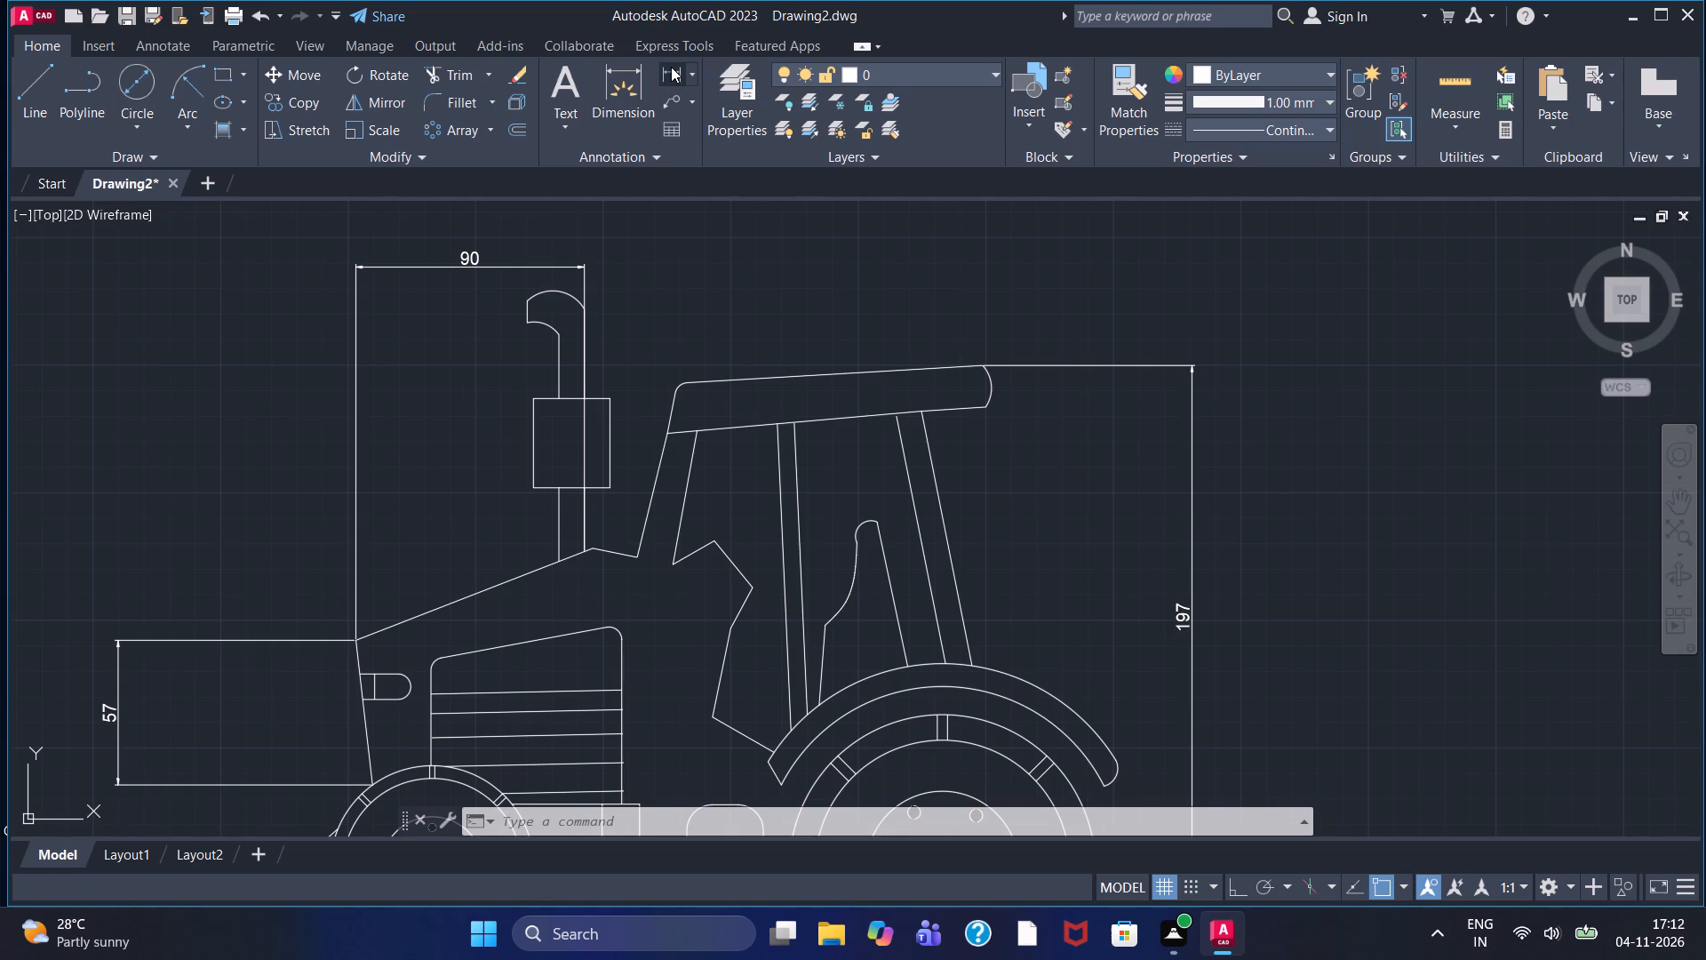
double_click(685, 382)
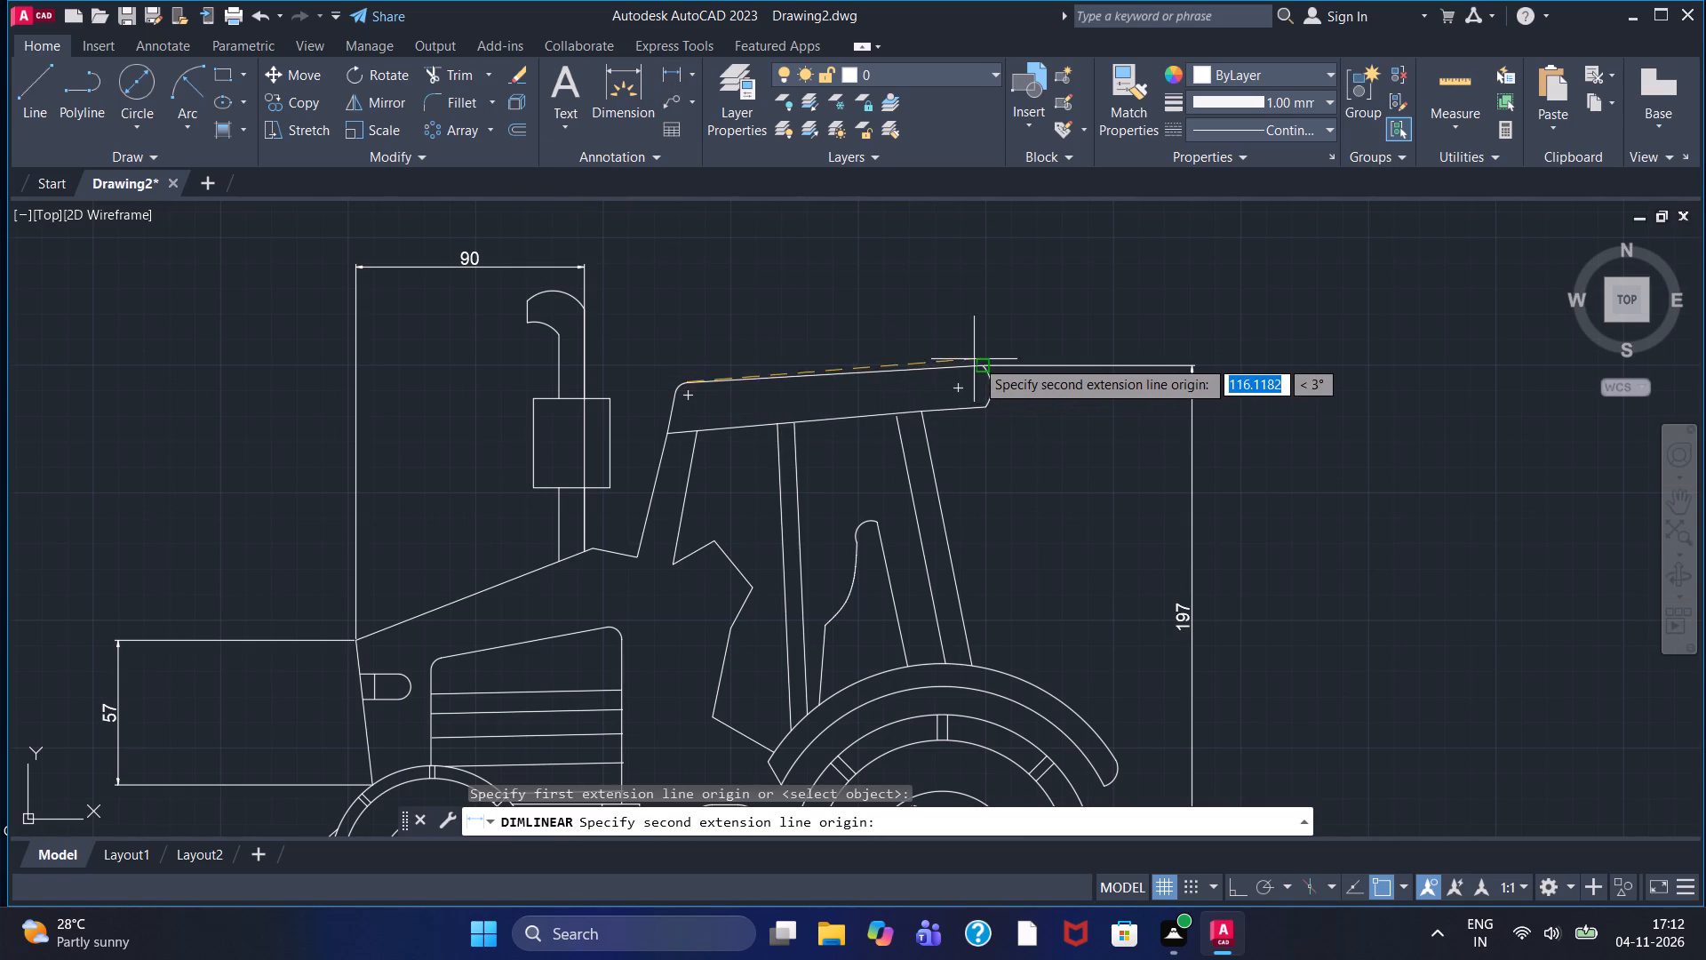
double_click(977, 364)
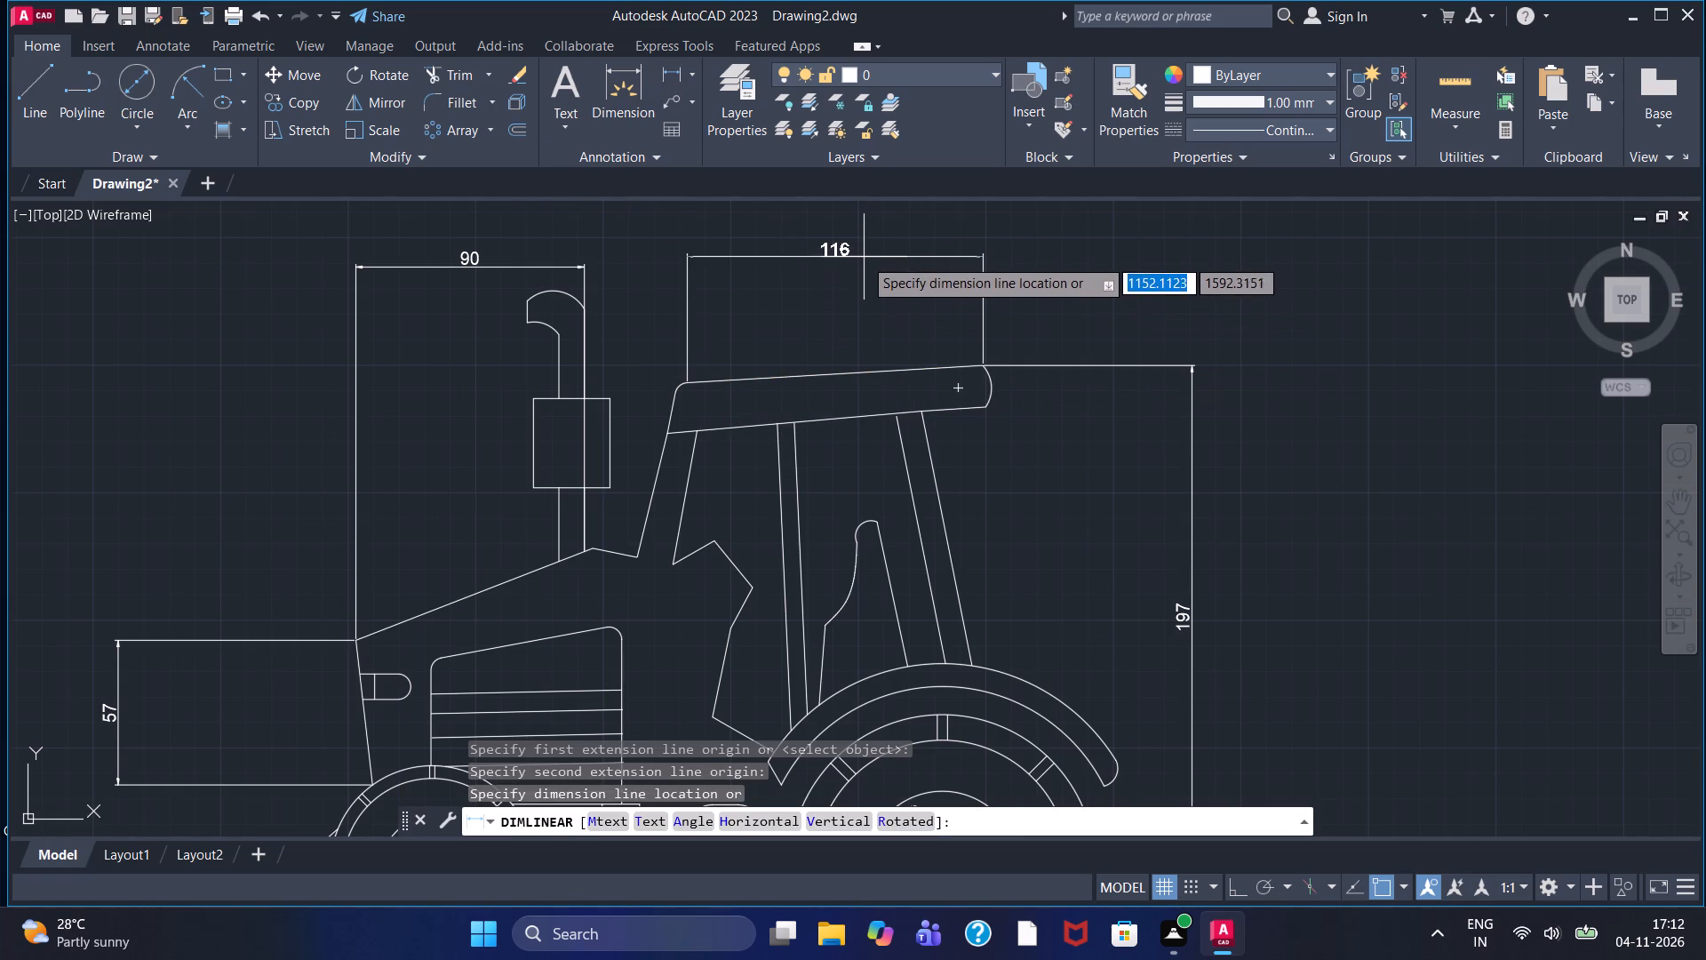
double_click(864, 259)
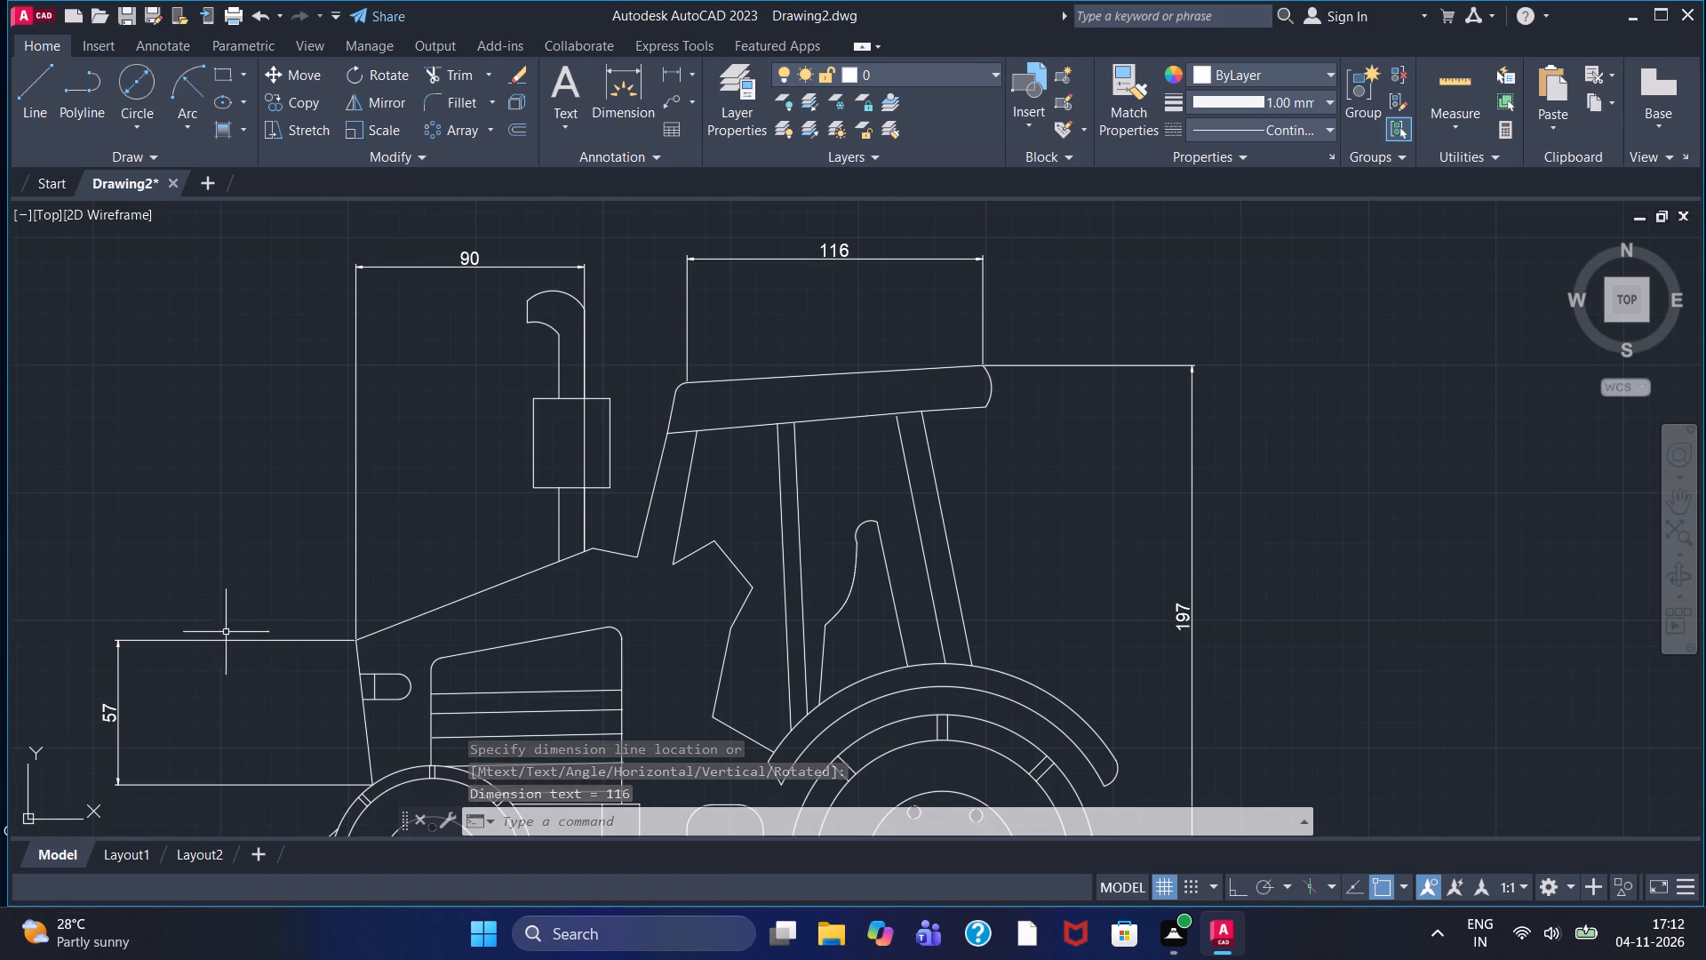
Add a horizontal linear dimension from the exhaust pipe's rear base to the cab's lower front corner, in line with the hood length dimension.
middle_drag(629, 348, 482, 353)
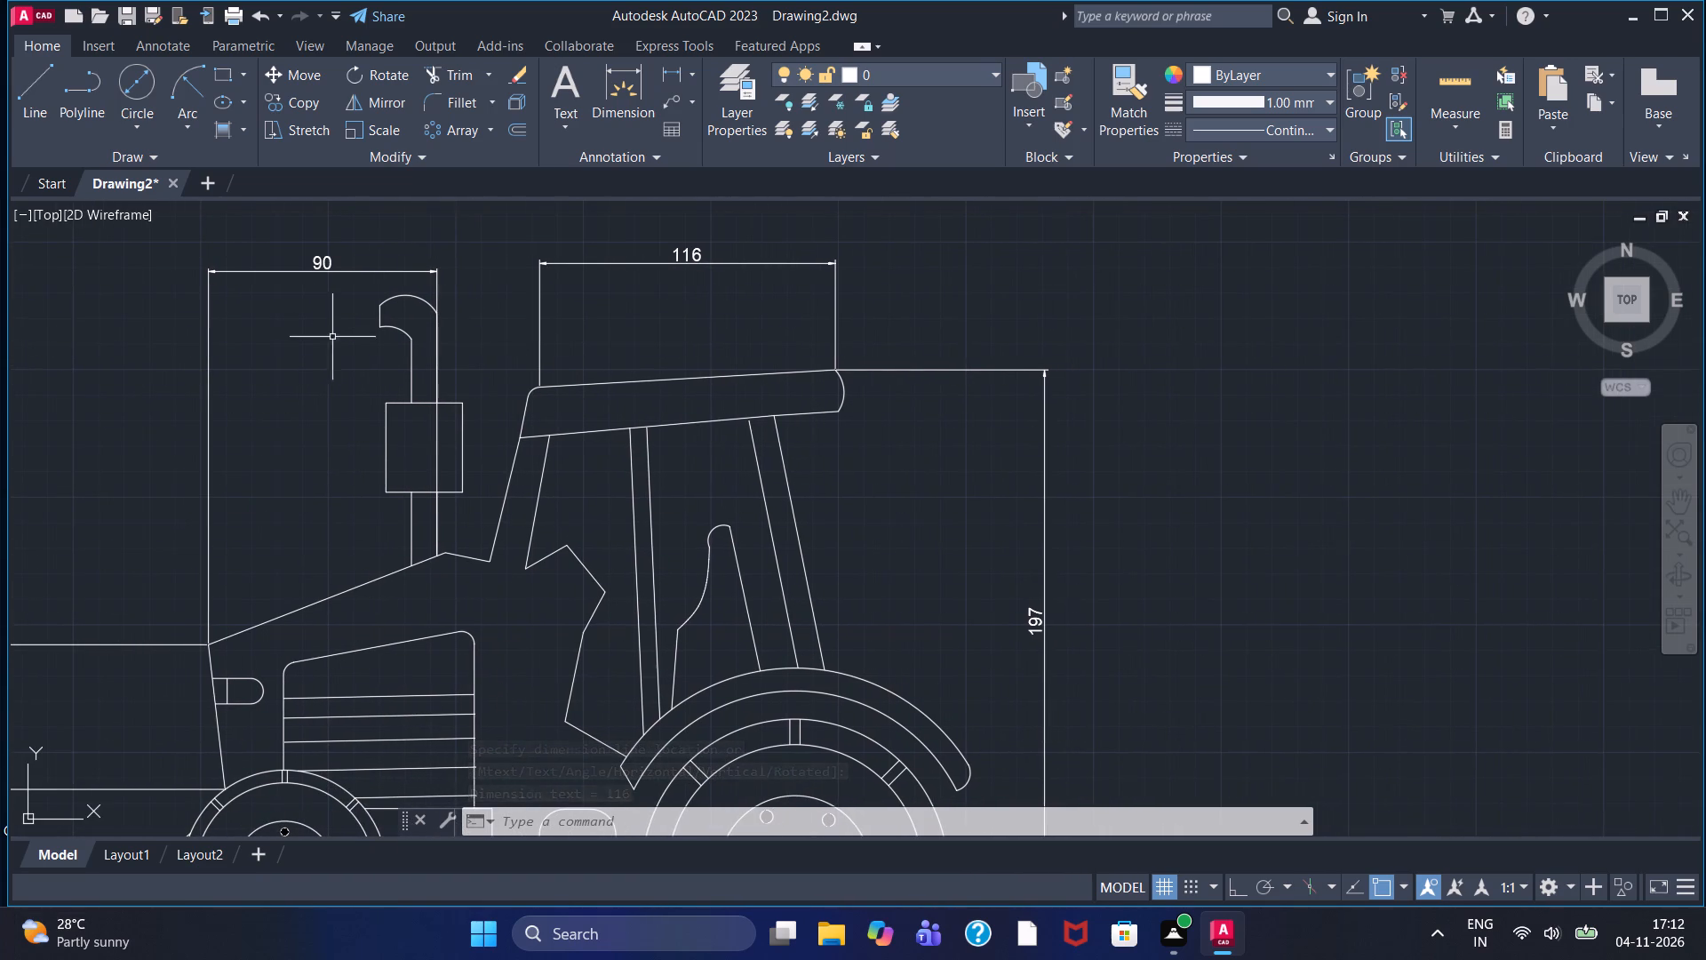
click(667, 69)
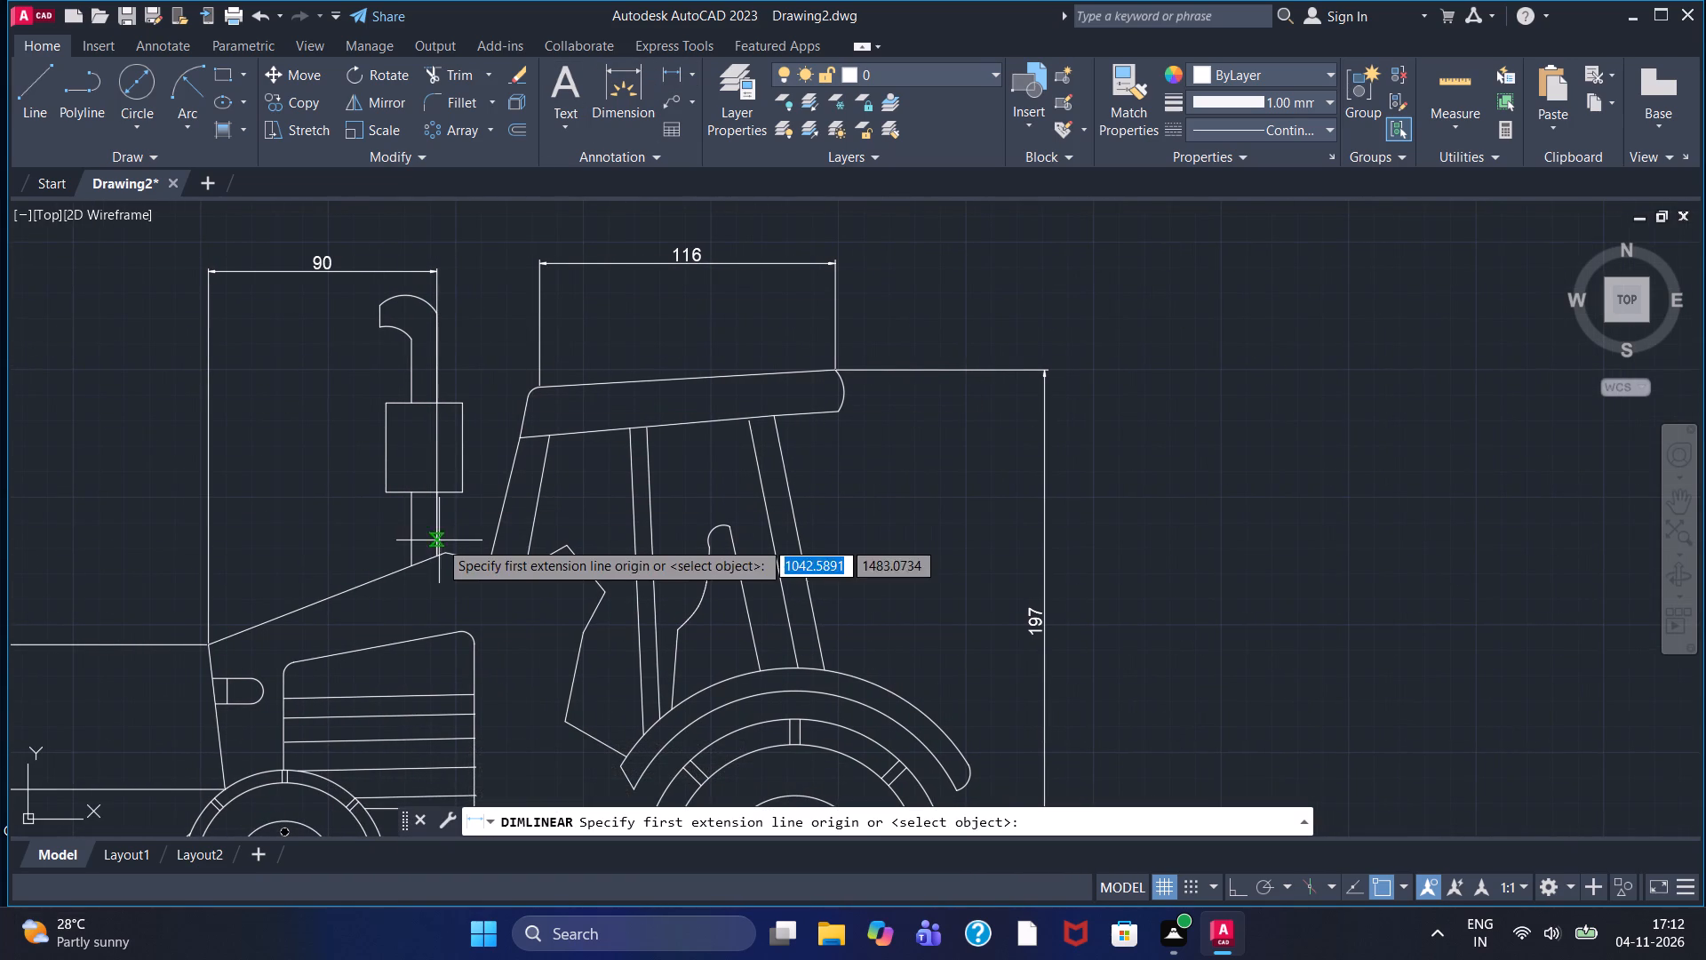
click(442, 563)
drag(442, 563, 450, 556)
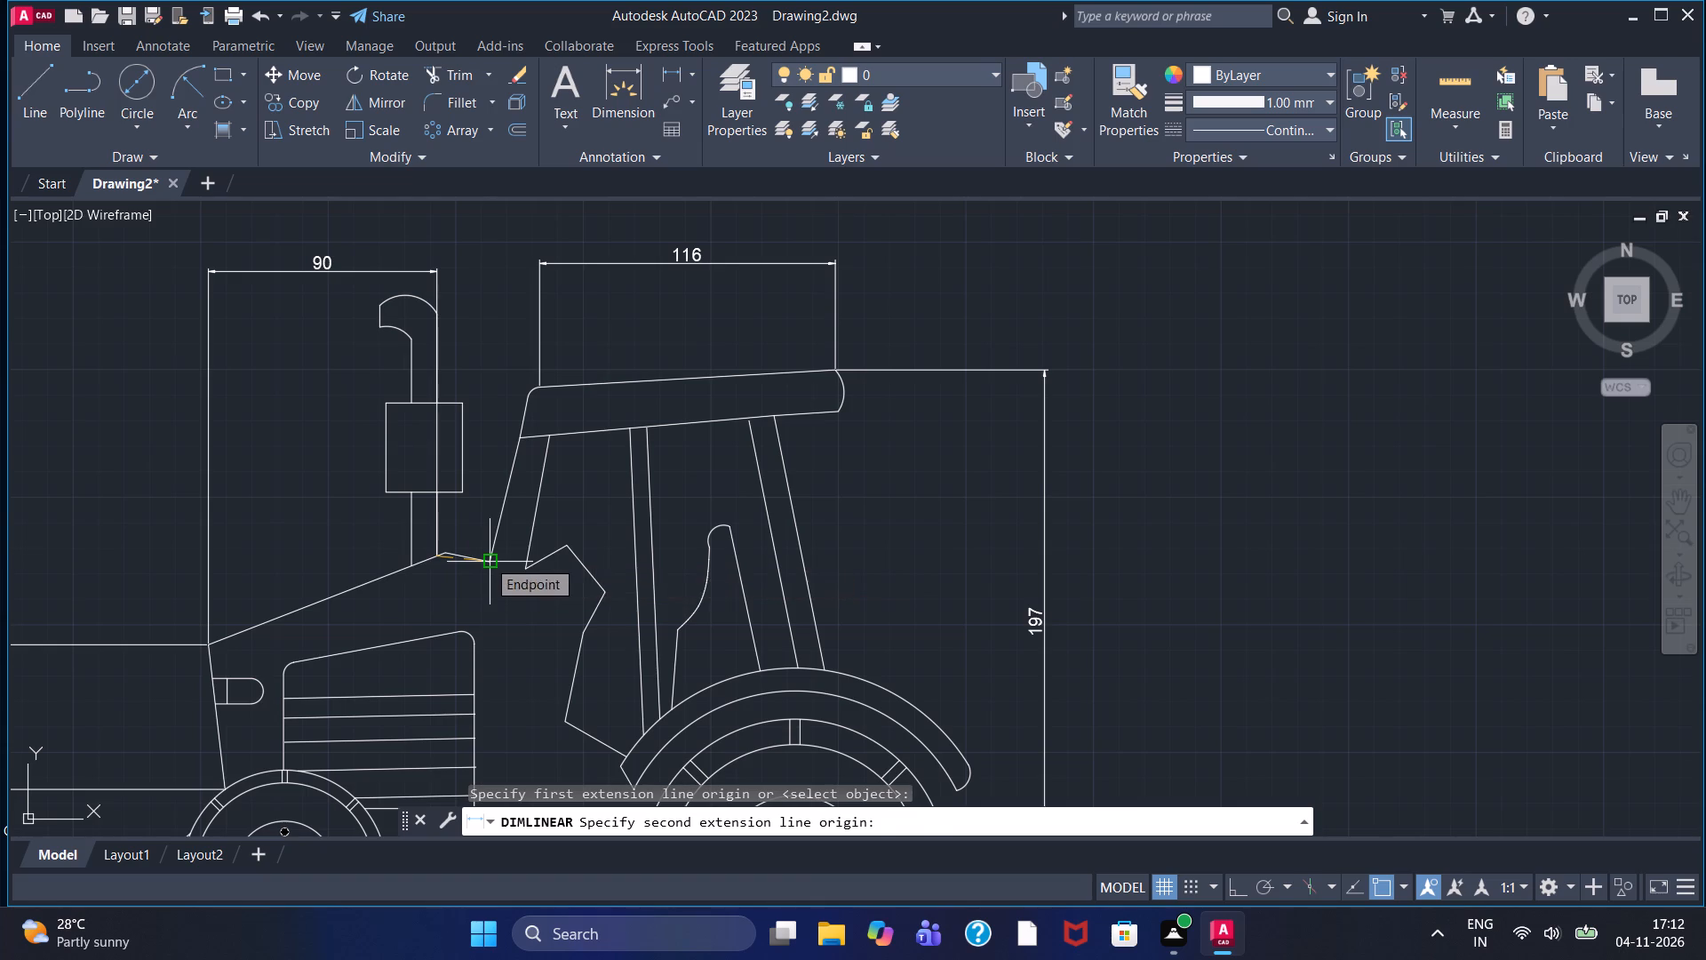
double_click(487, 559)
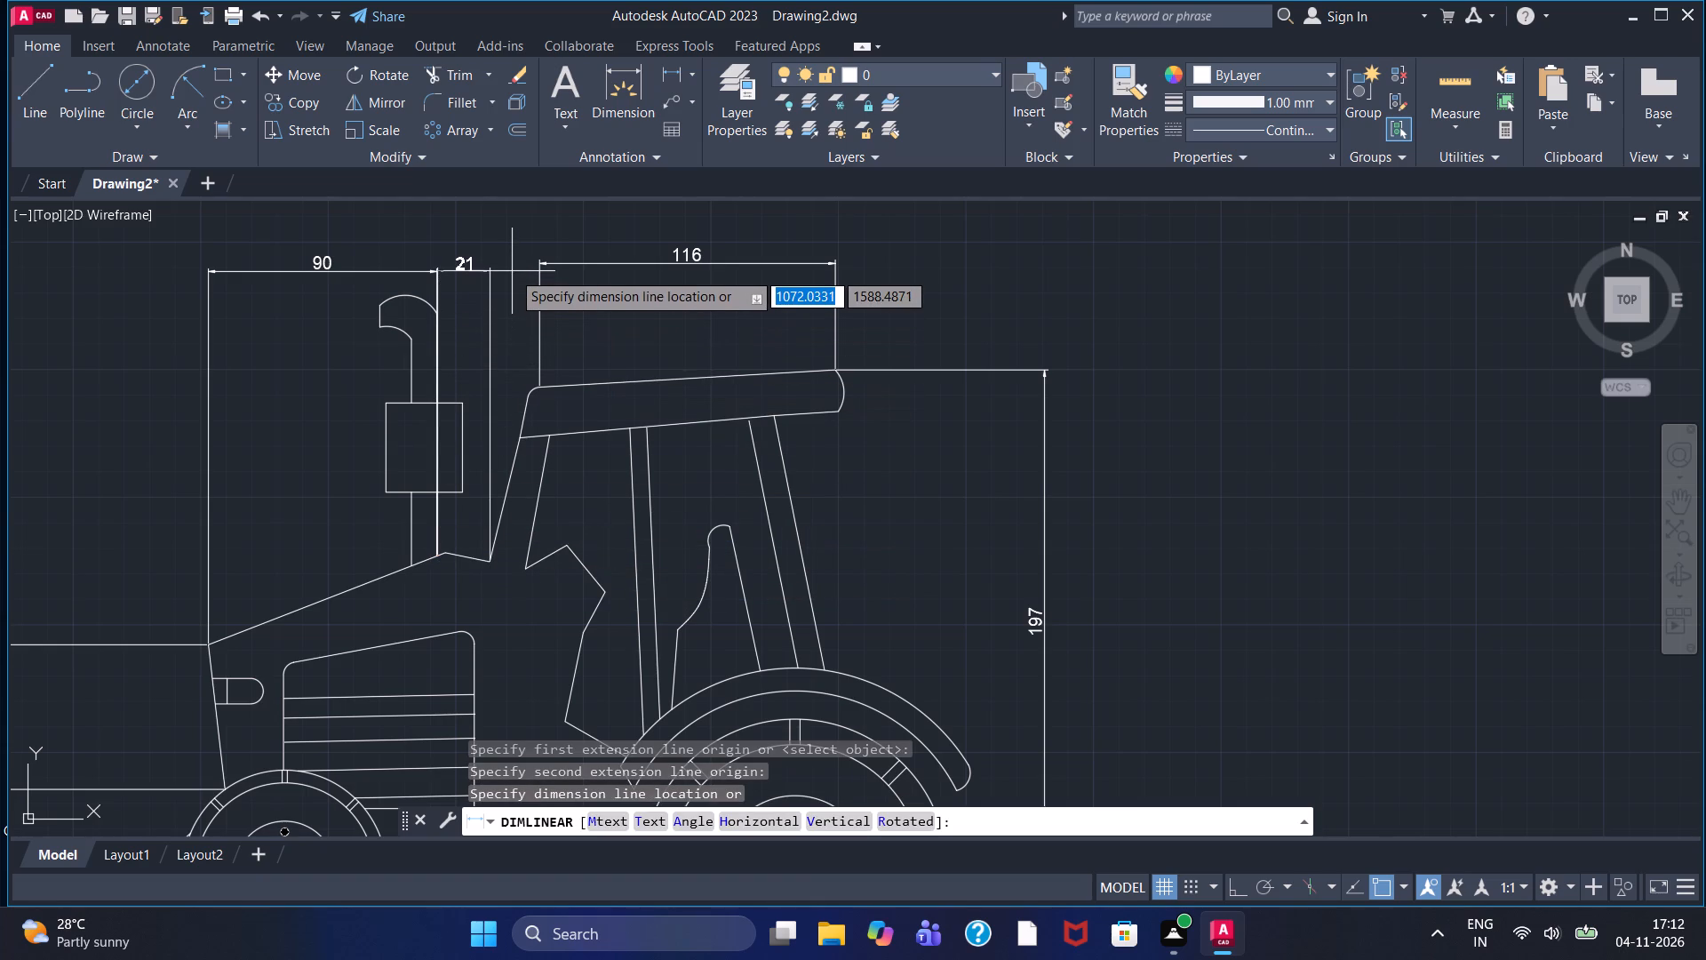
double_click(512, 271)
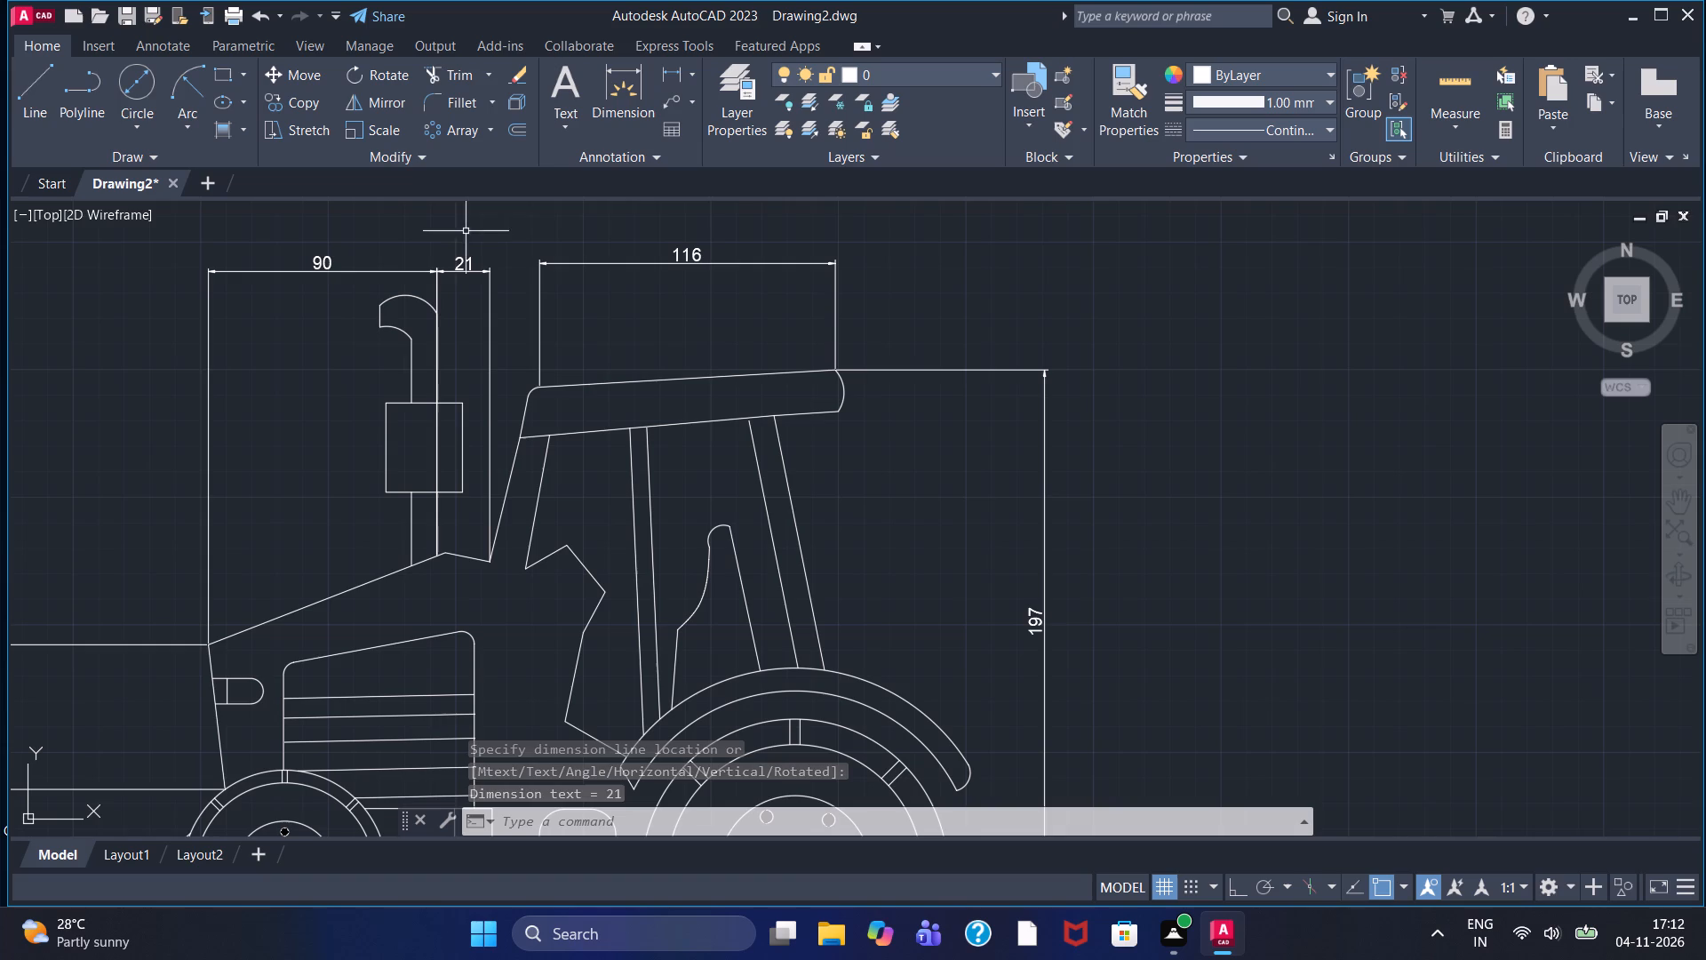
Examine the dimensioned tractor side view as a whole, and the wheels and lower body up close.
scroll(855, 370, down, 2)
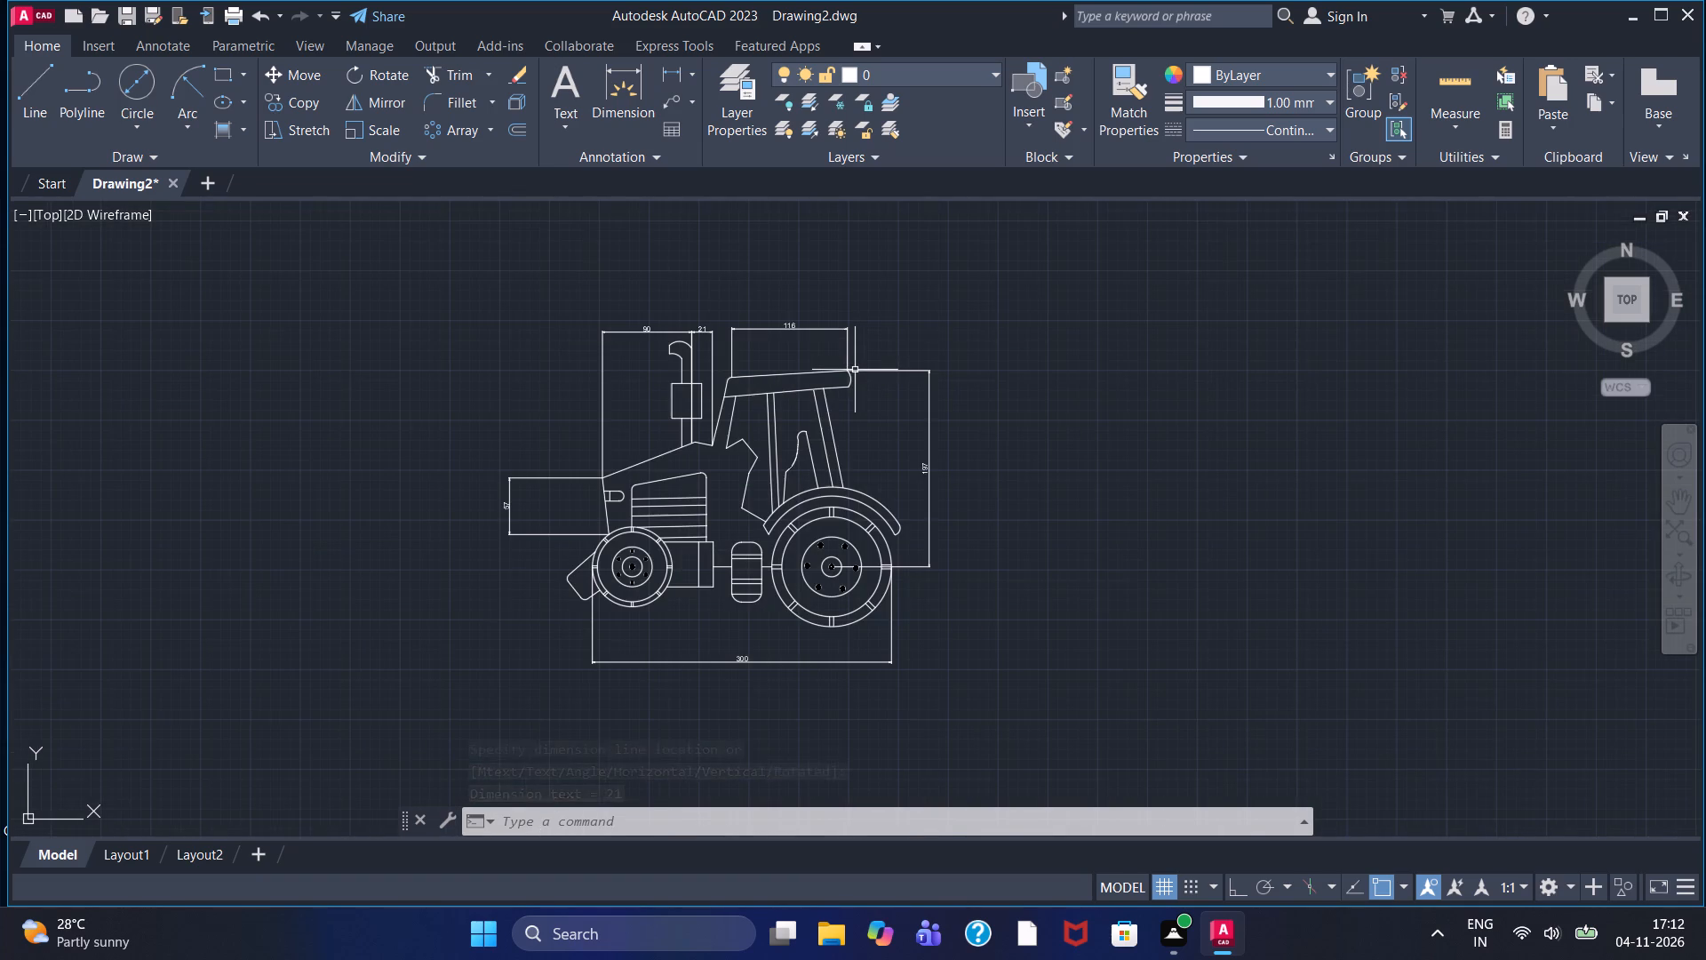
scroll(851, 370, down, 1)
scroll(851, 370, up, 2)
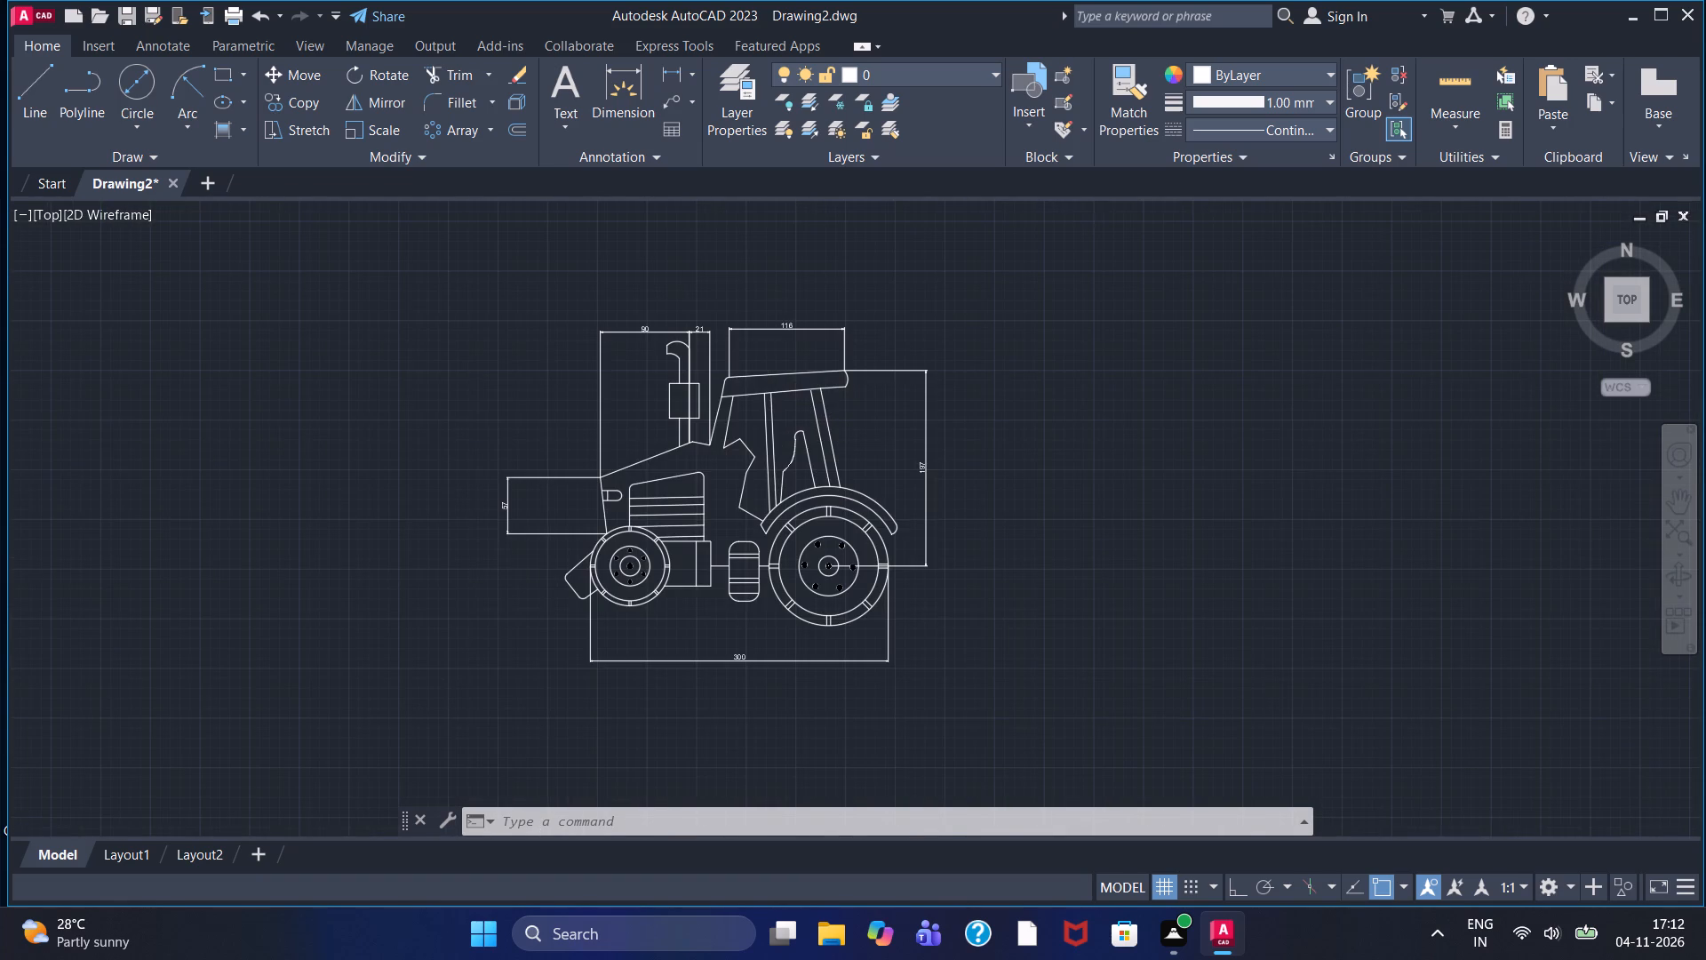
scroll(851, 370, down, 2)
scroll(850, 369, up, 2)
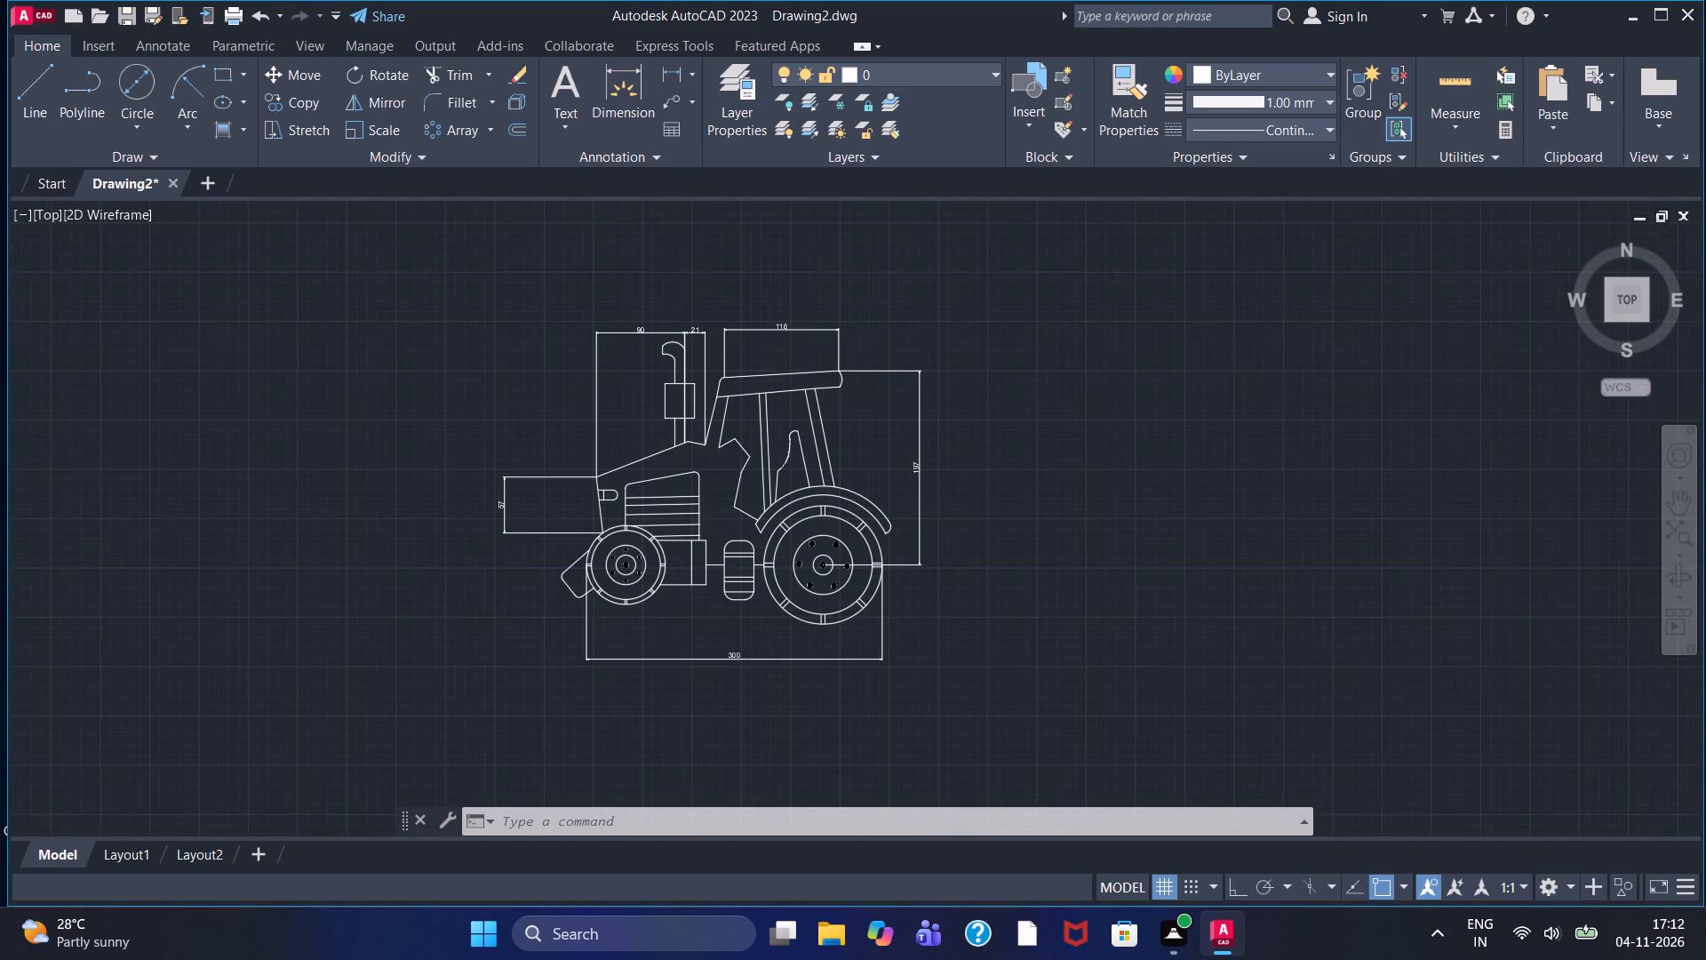
scroll(850, 369, down, 1)
scroll(850, 369, up, 1)
scroll(850, 369, down, 1)
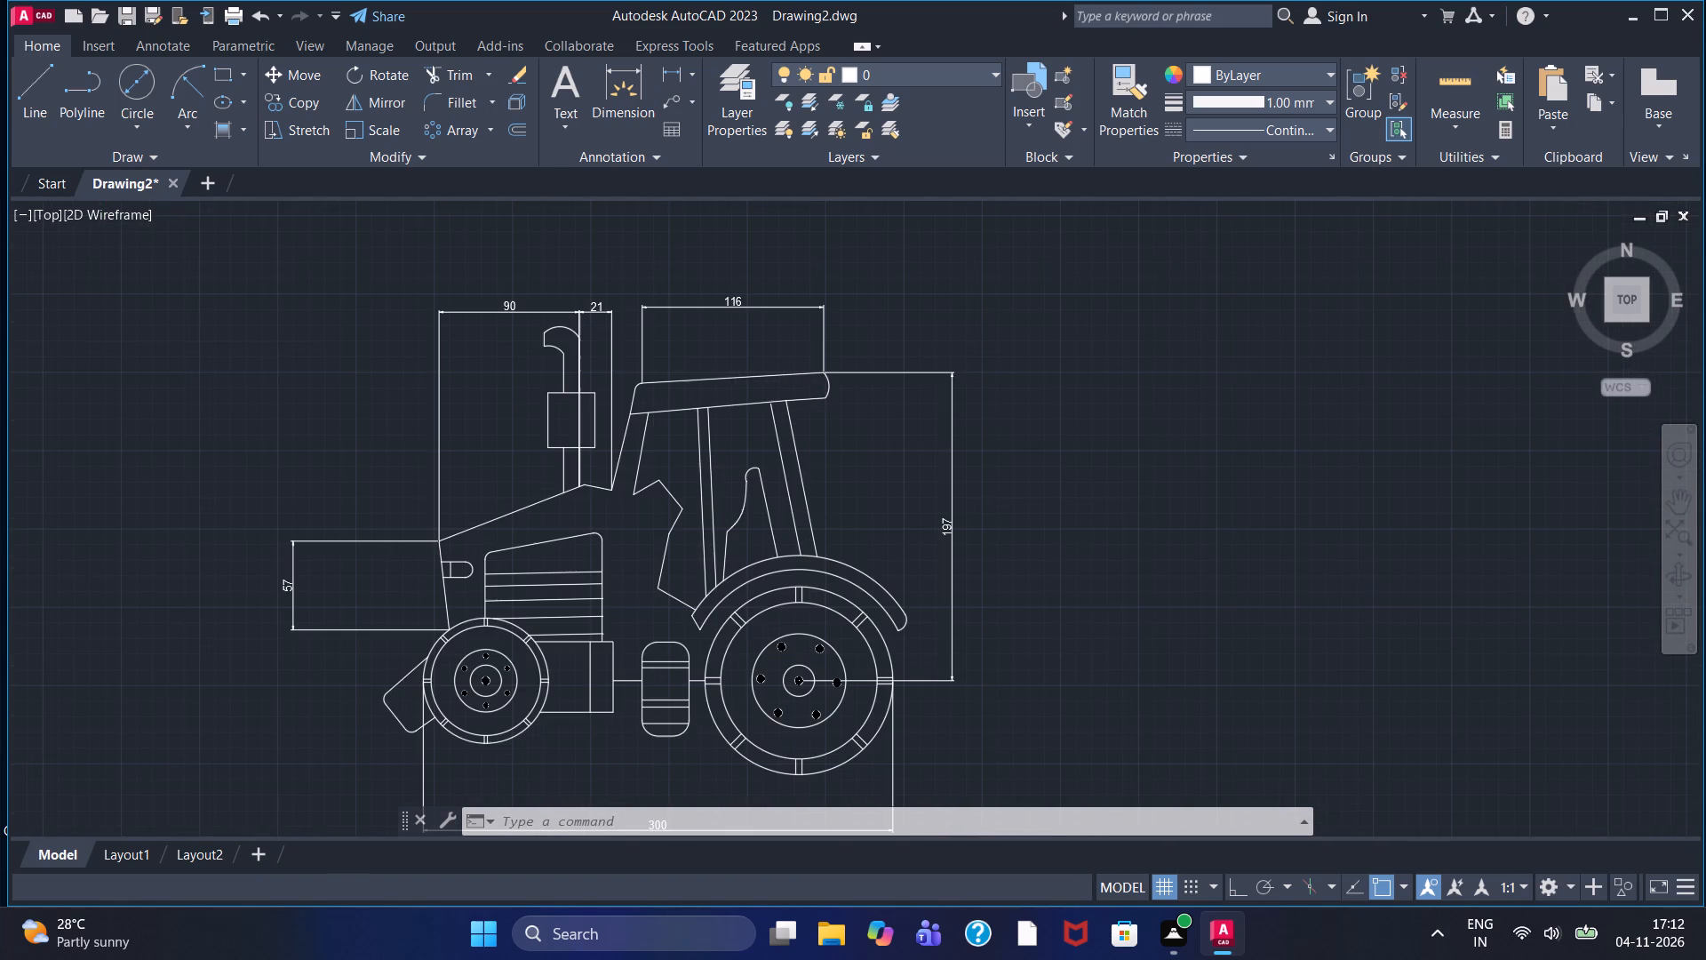
scroll(850, 369, up, 1)
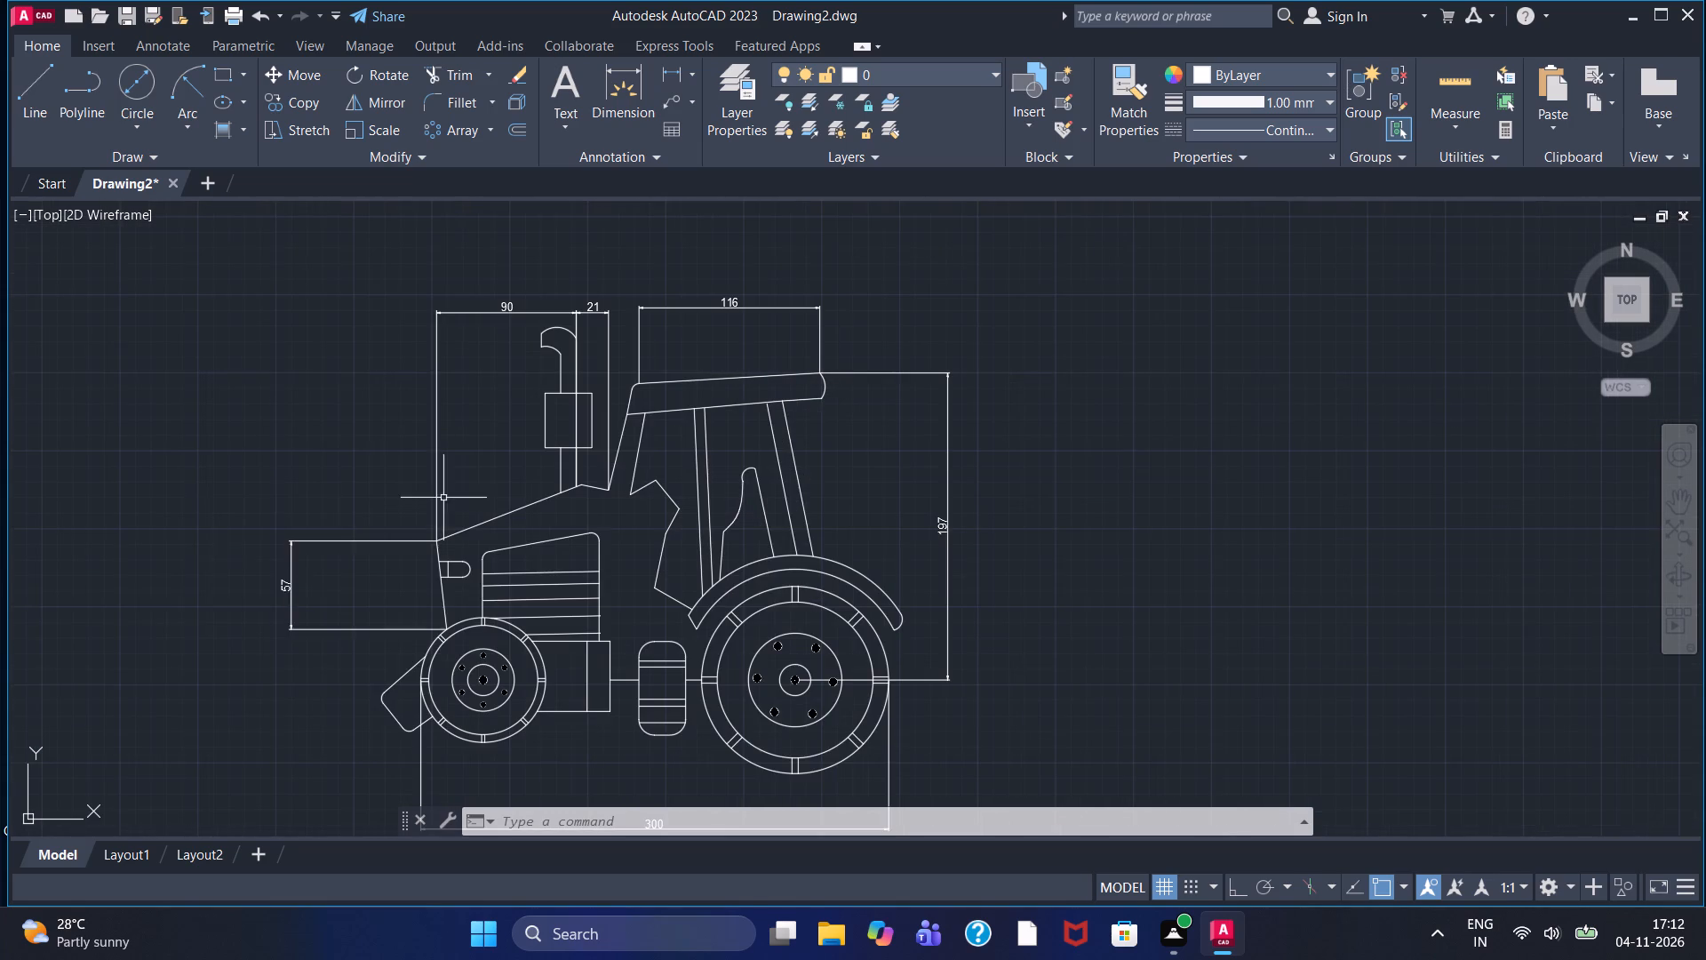
scroll(432, 532, down, 1)
scroll(432, 532, up, 1)
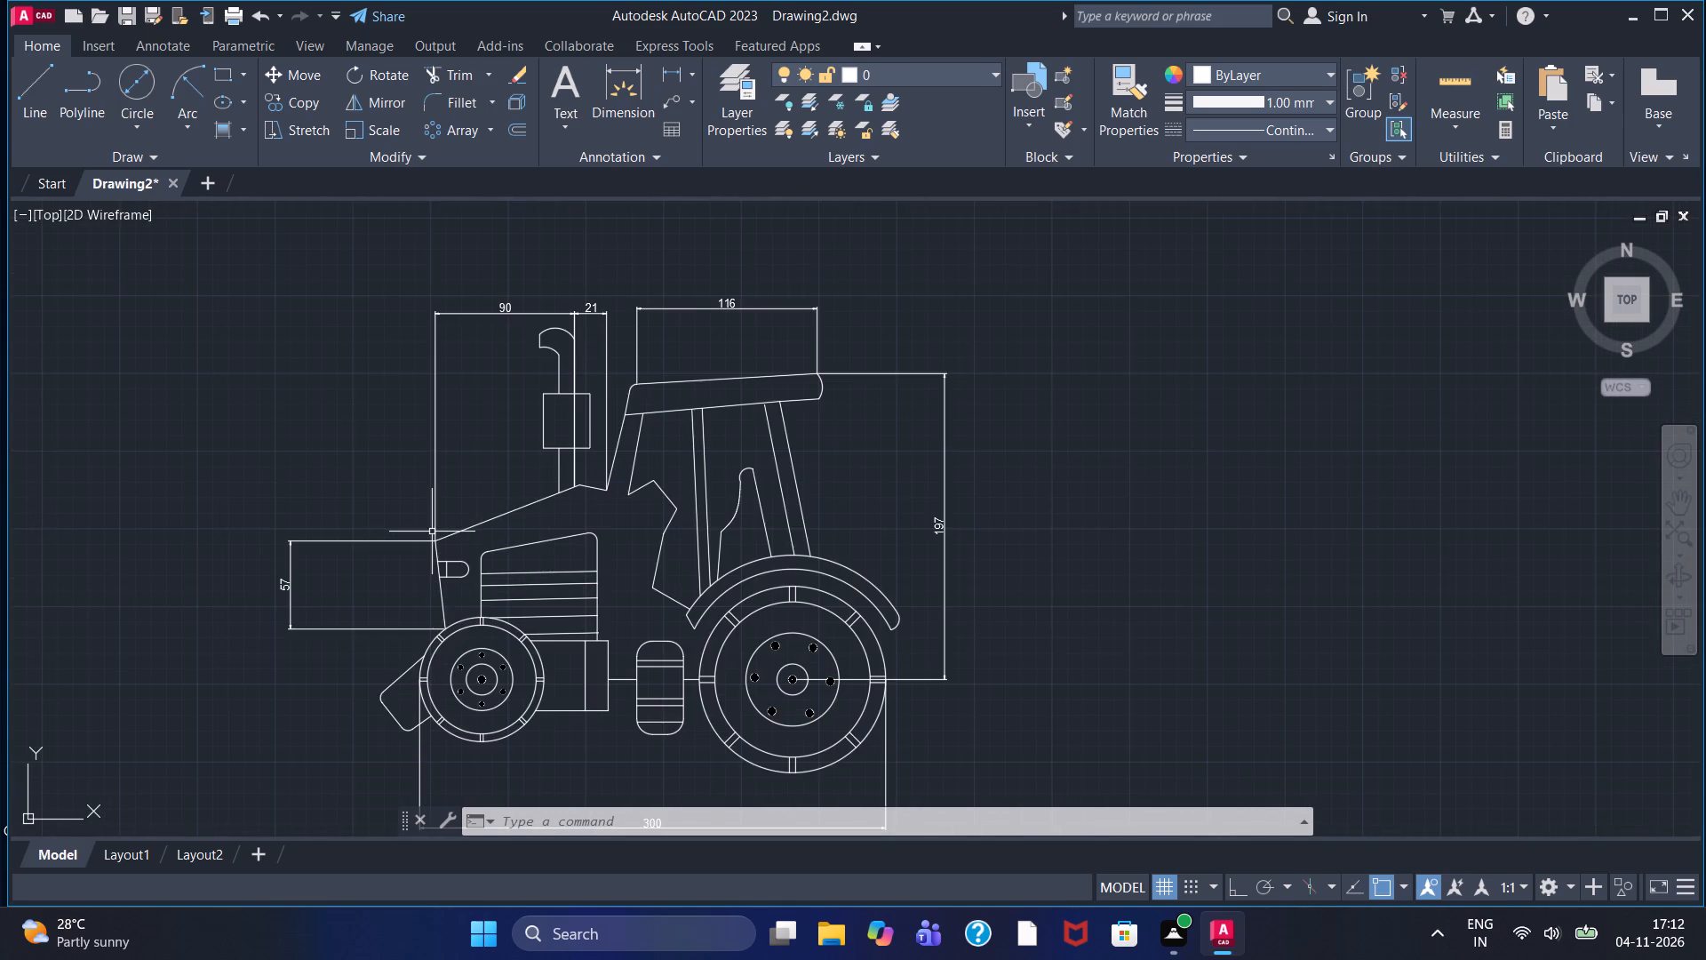
scroll(432, 532, down, 1)
scroll(432, 532, up, 1)
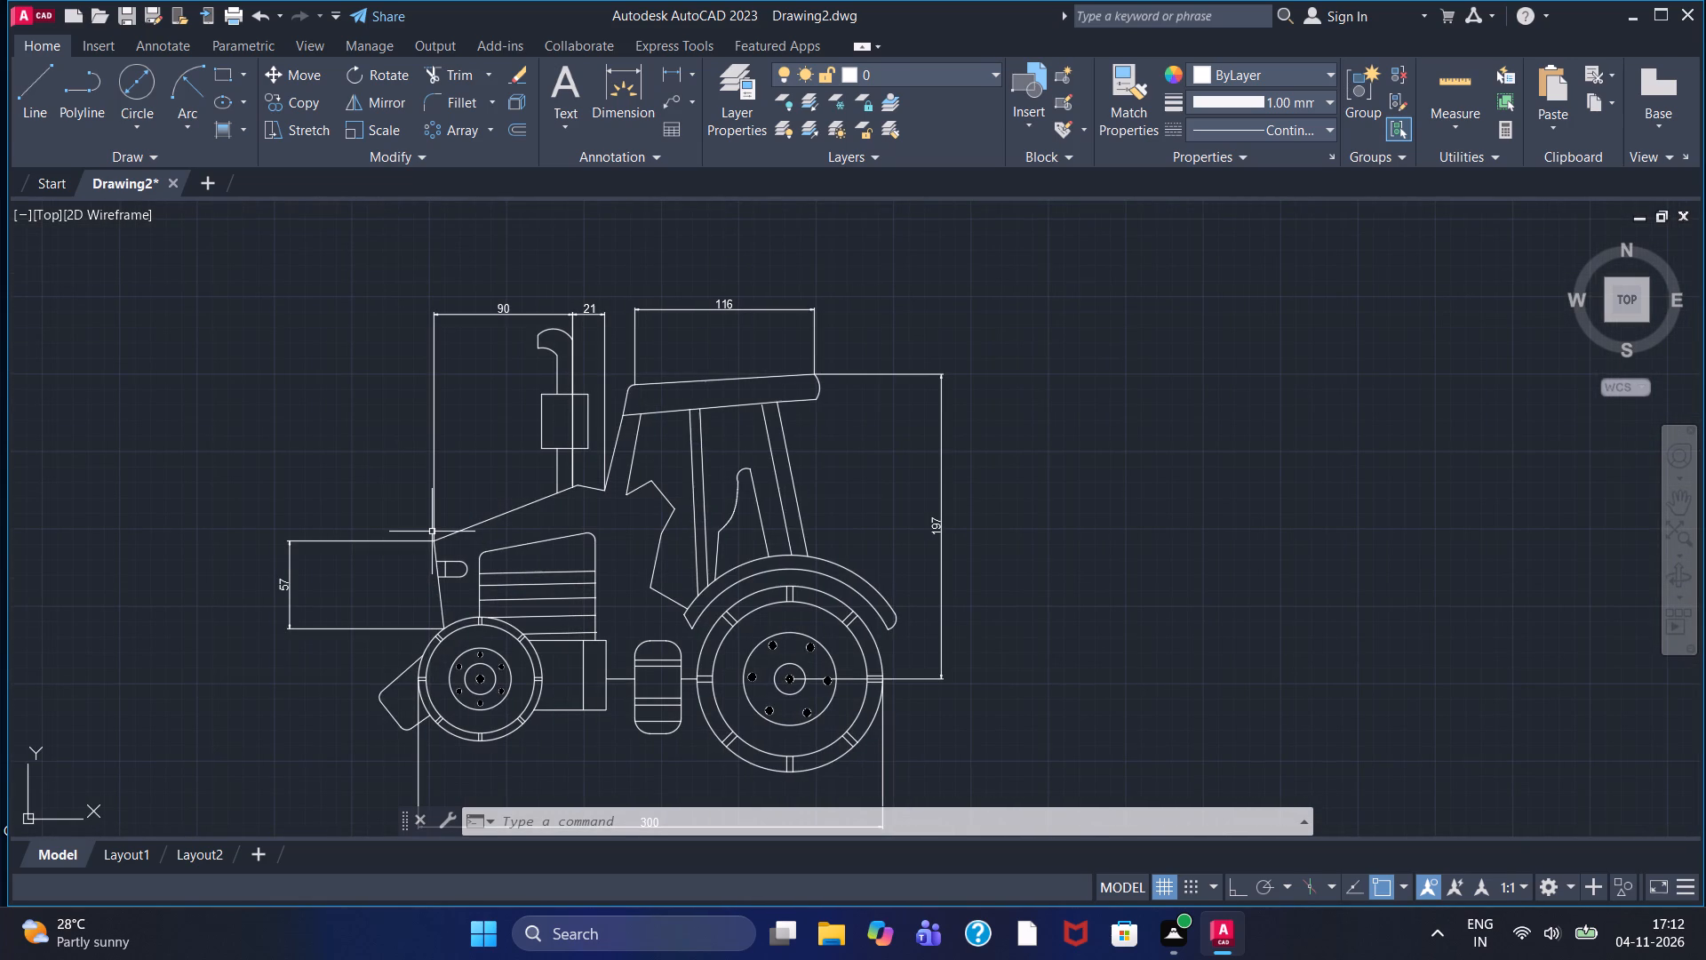
scroll(432, 532, down, 2)
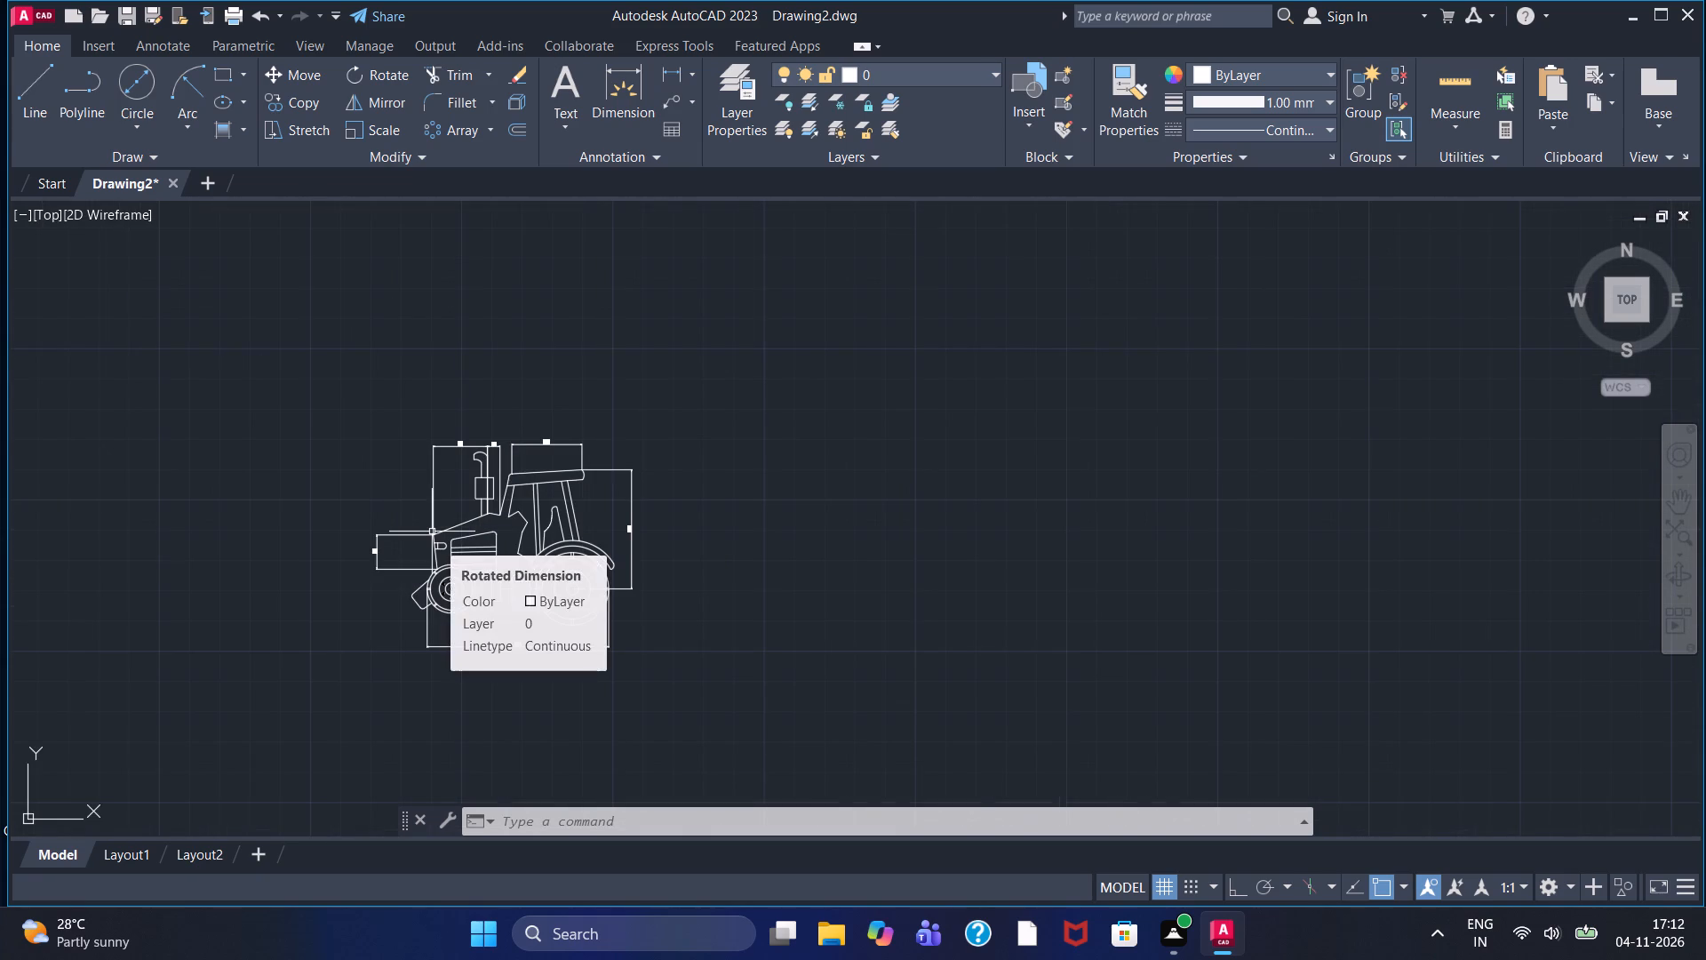
scroll(432, 532, down, 2)
scroll(432, 532, up, 2)
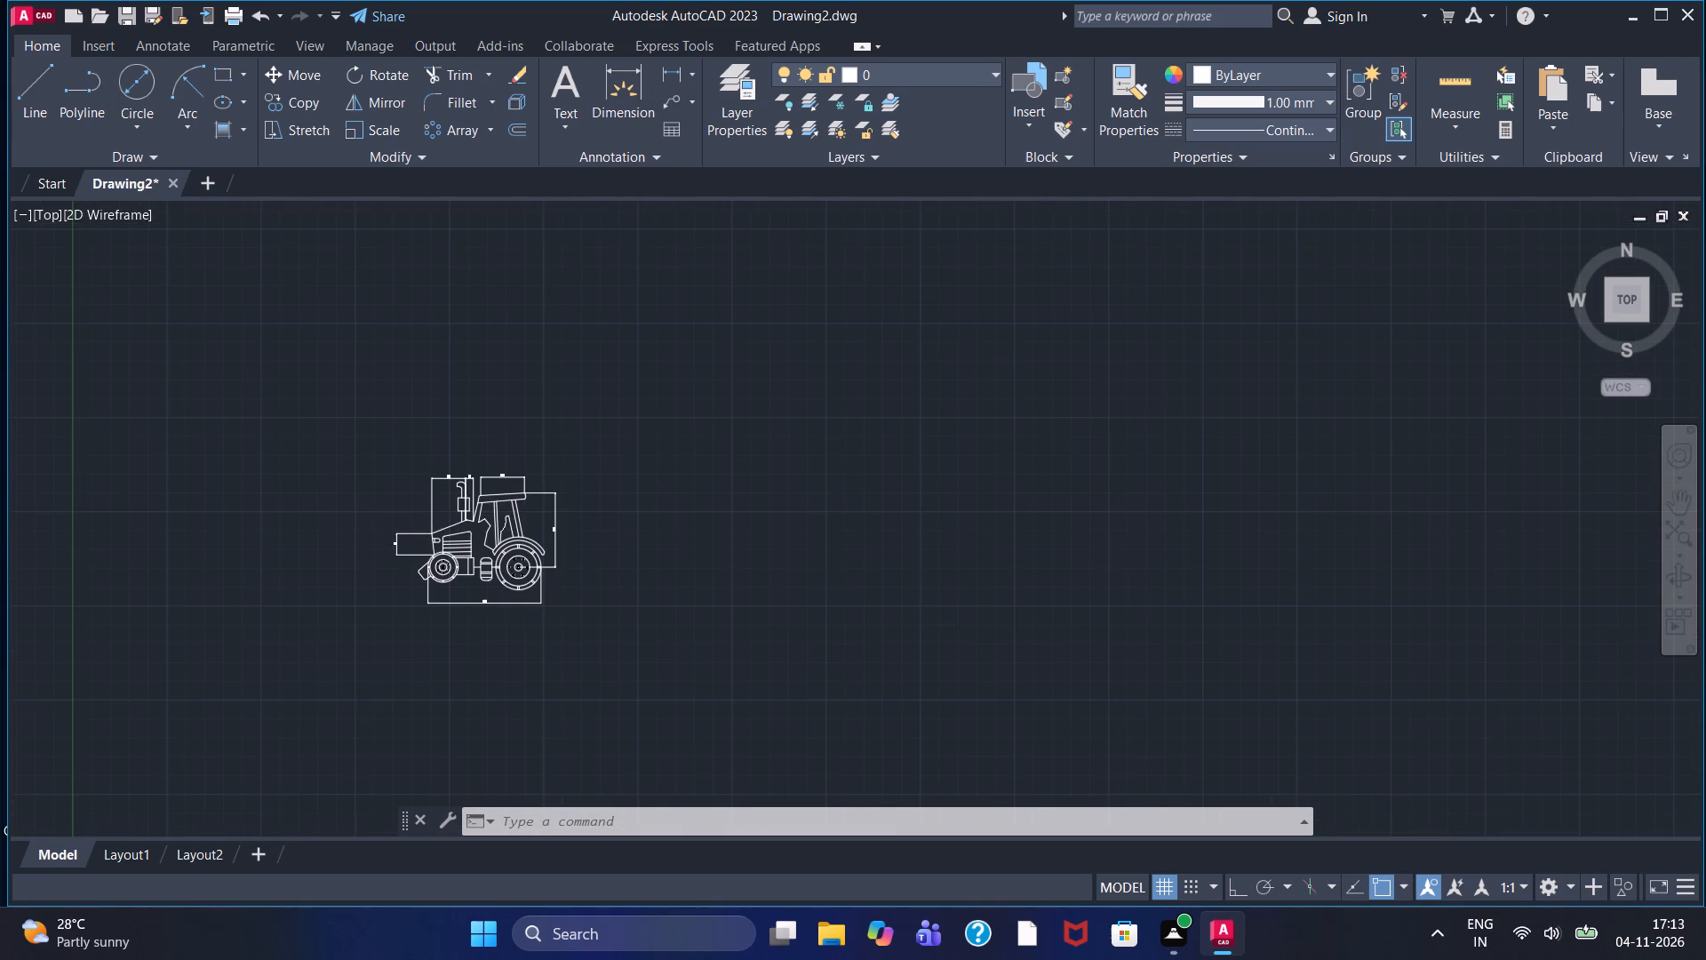
scroll(432, 532, down, 1)
scroll(432, 532, up, 1)
scroll(543, 508, up, 3)
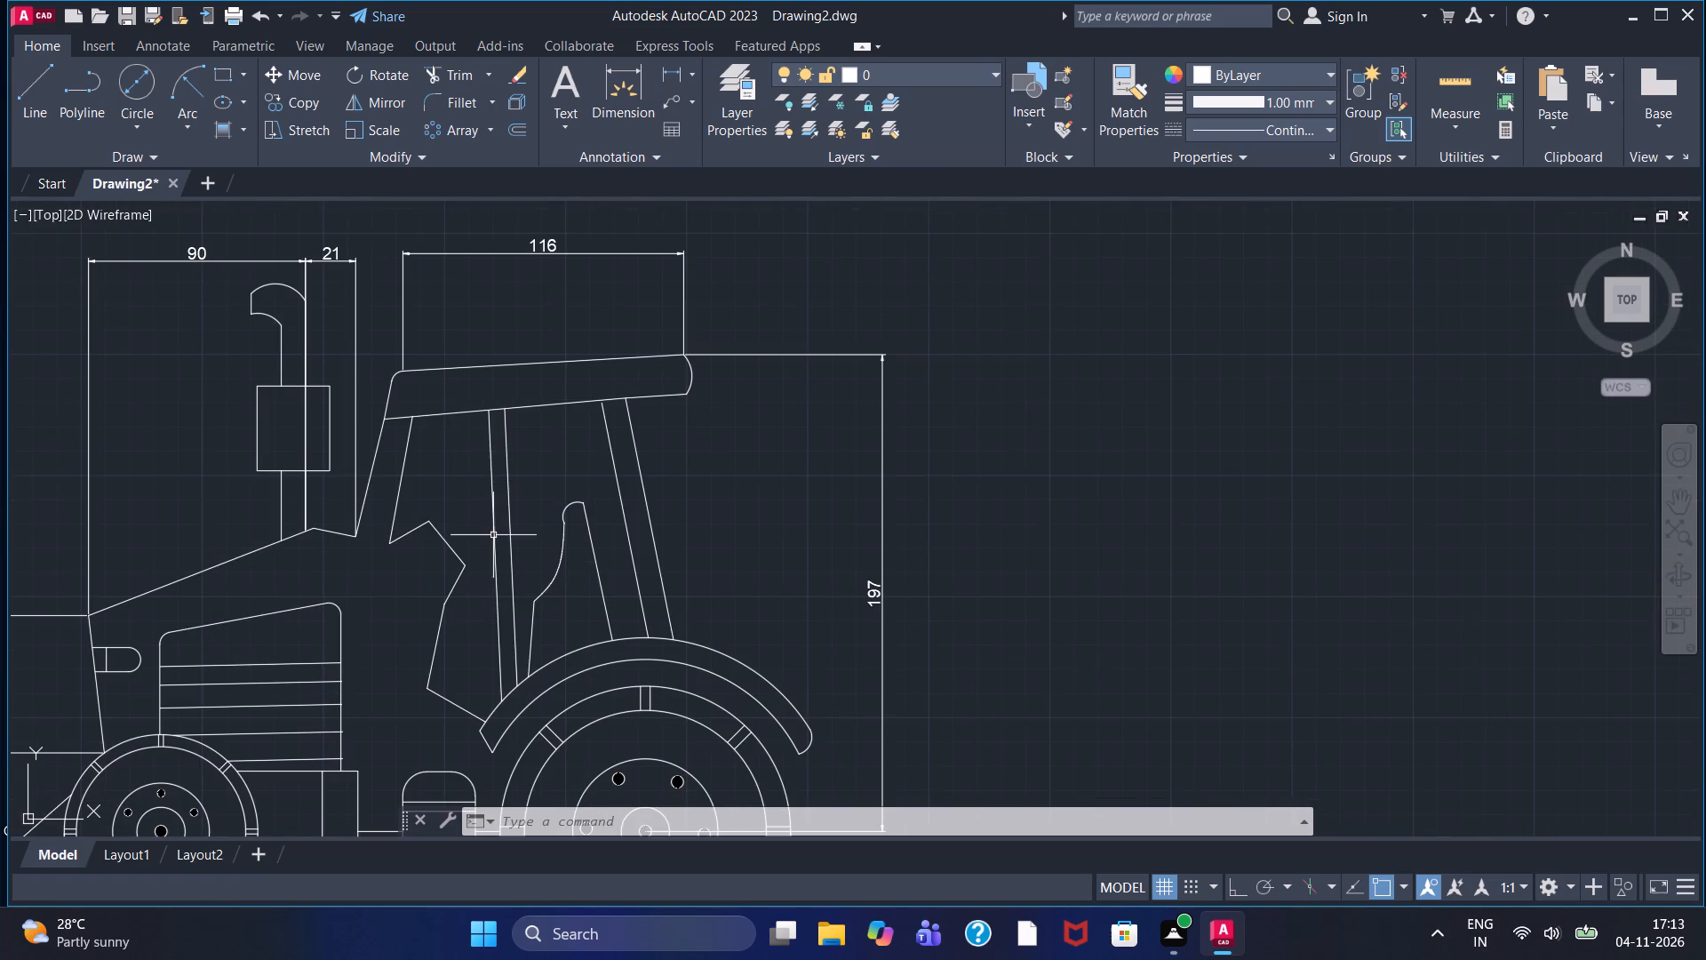
middle_drag(489, 540, 637, 352)
middle_drag(553, 609, 592, 533)
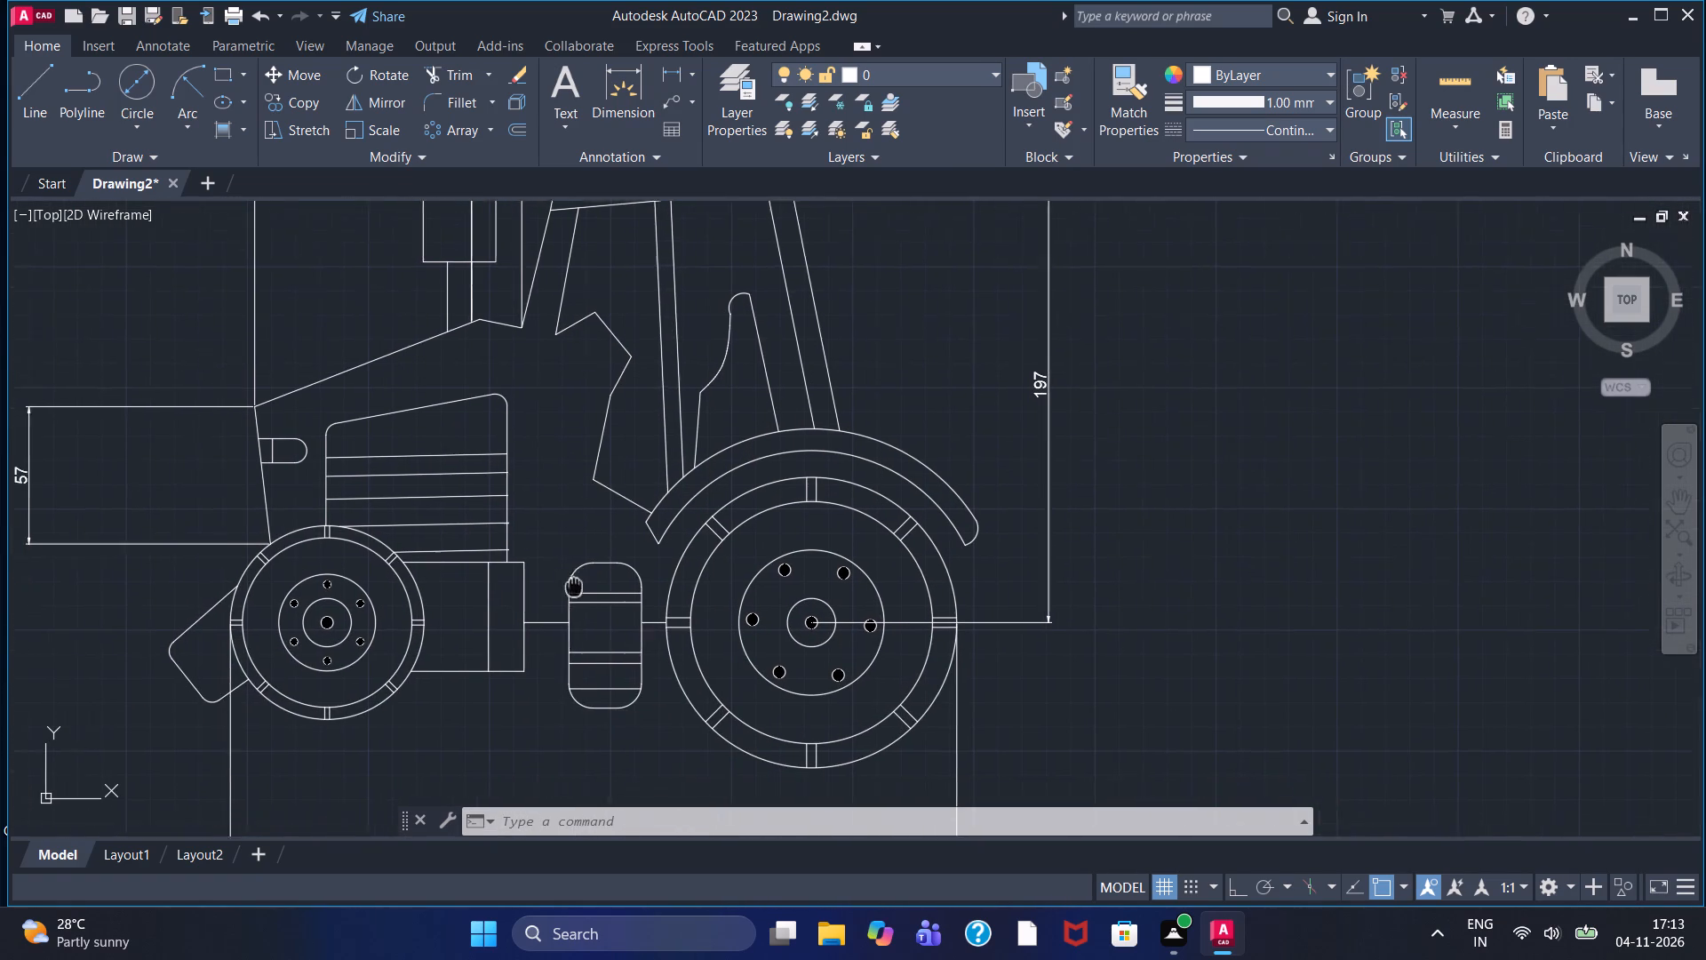
Trim the overhanging ends of the three lowest grille lines back to the grille's rear edge.
middle_drag(592, 533, 605, 465)
scroll(527, 530, up, 1)
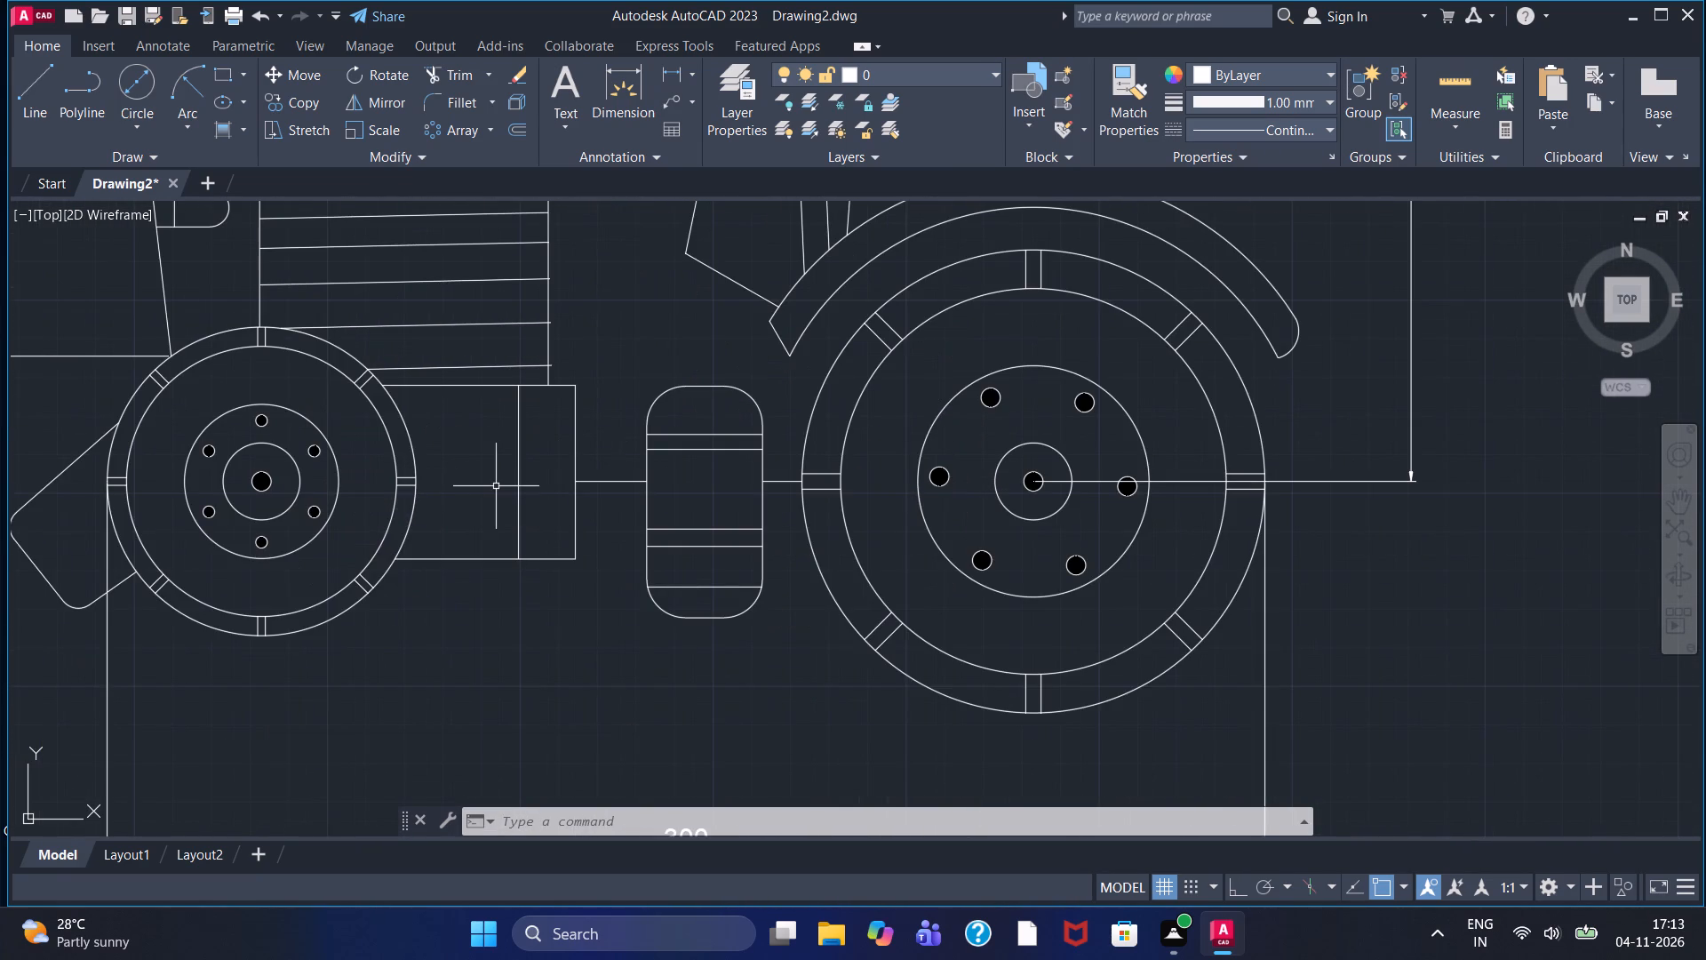
scroll(545, 397, up, 3)
middle_drag(554, 394, 562, 560)
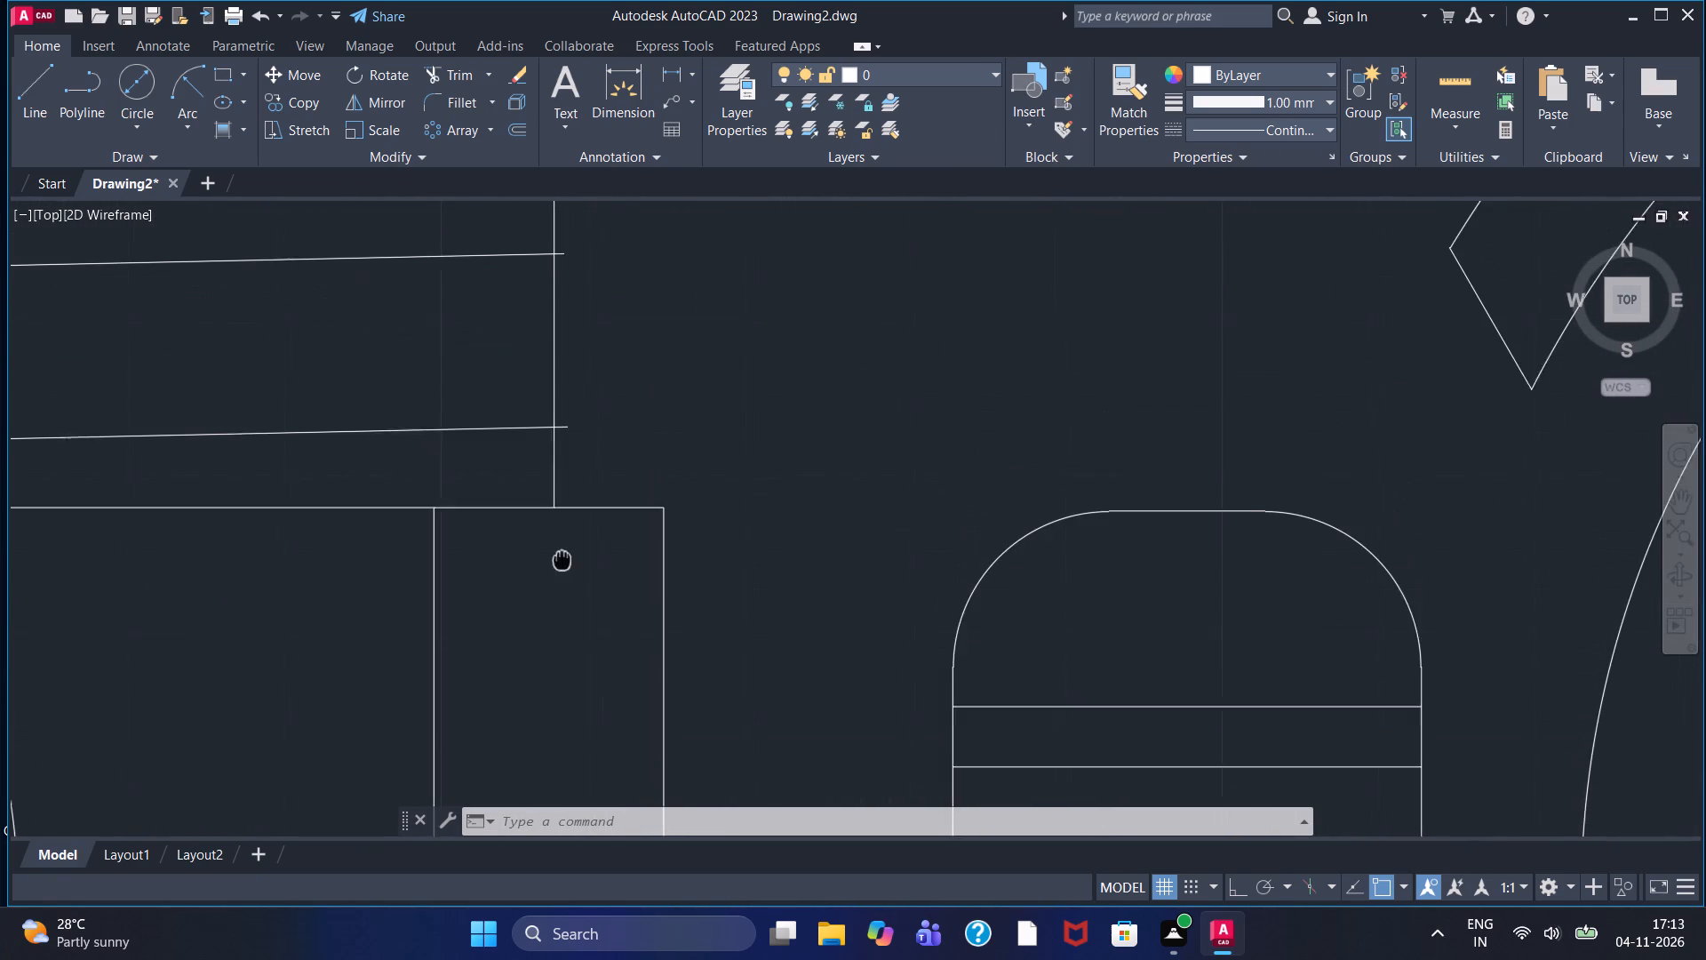
middle_drag(562, 560, 554, 561)
middle_drag(602, 380, 682, 587)
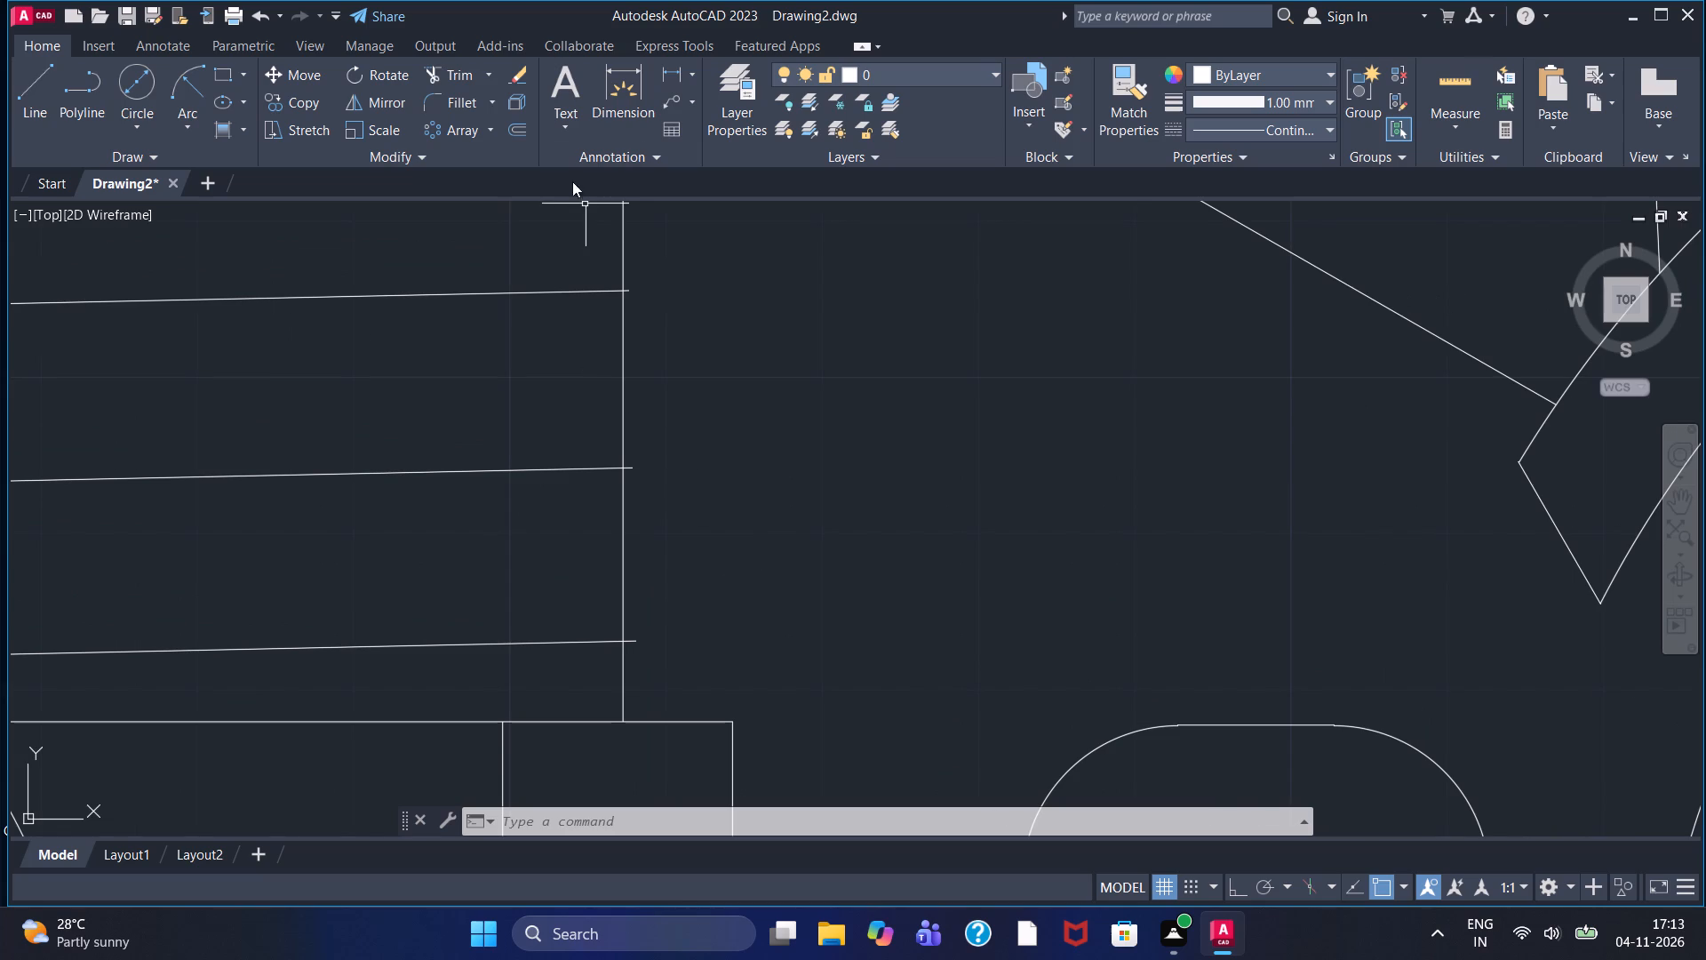
click(450, 76)
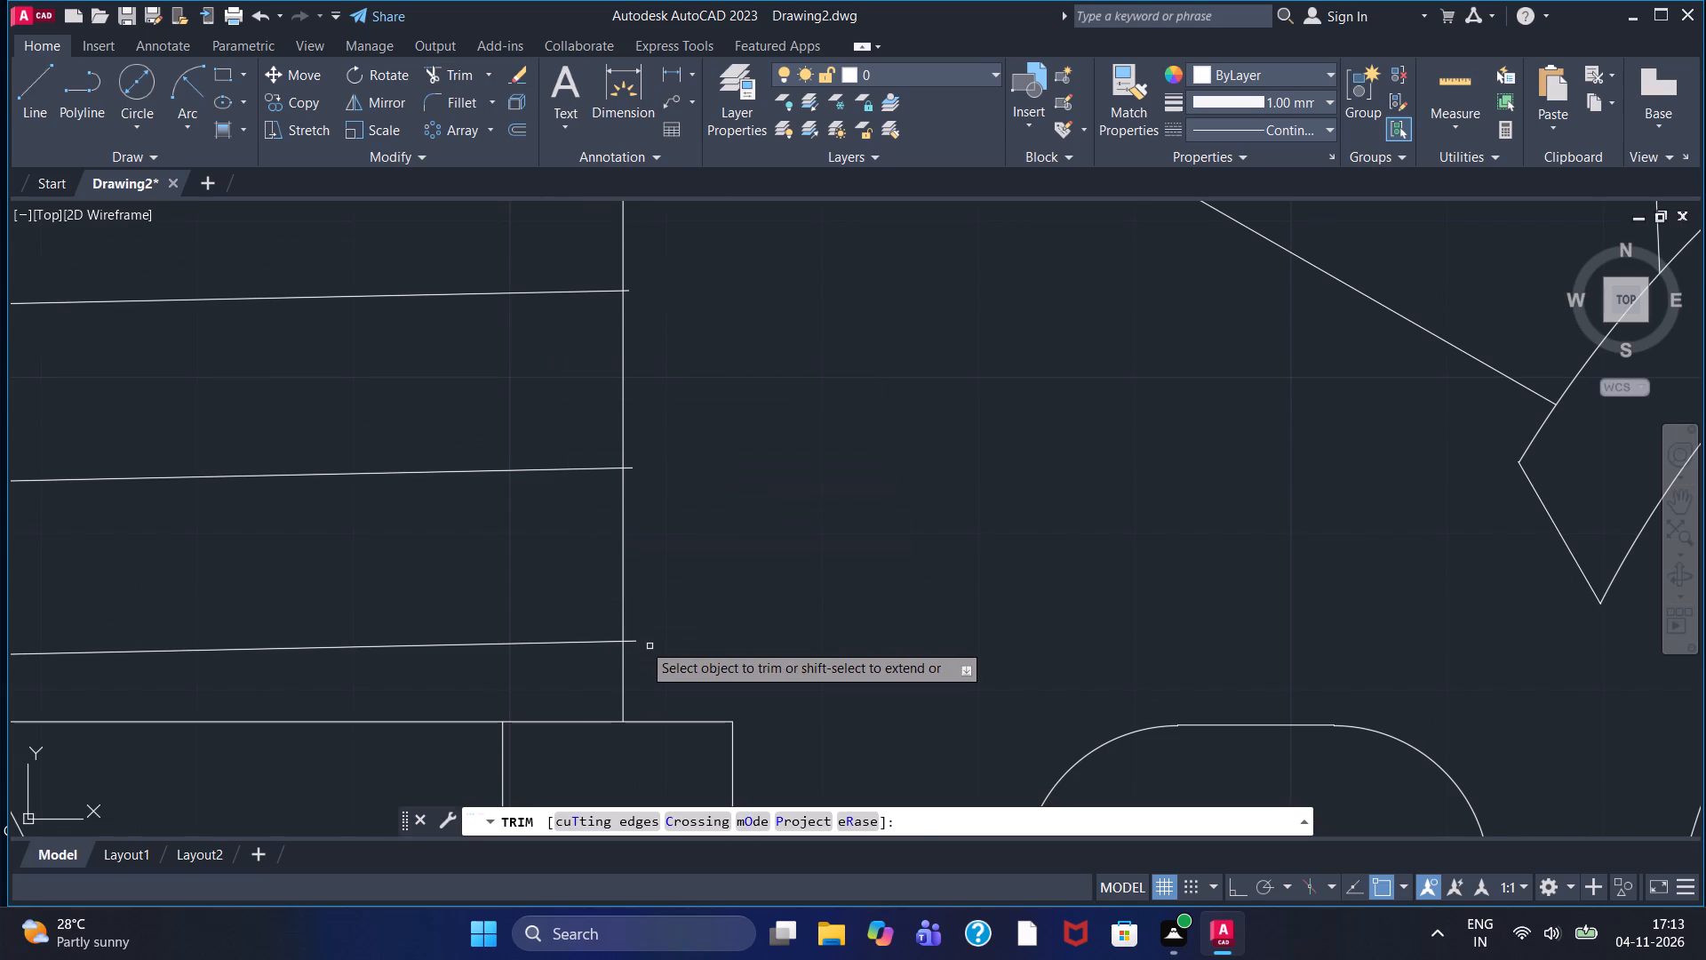
double_click(639, 639)
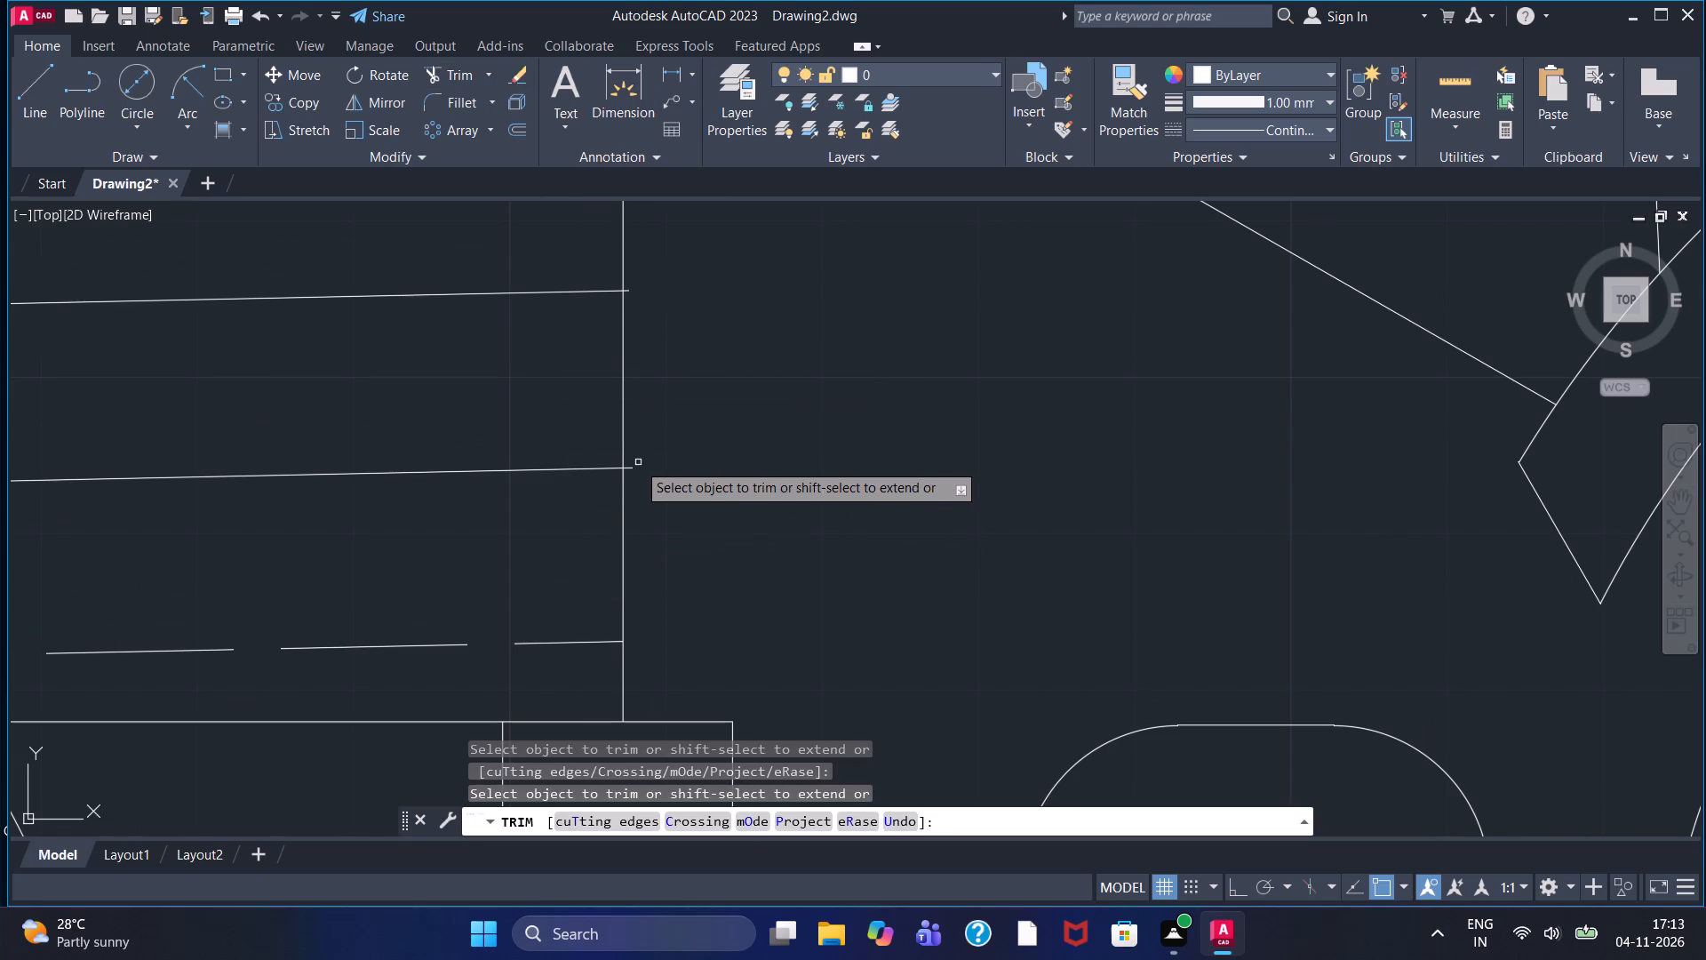
double_click(634, 468)
middle_drag(644, 443, 697, 536)
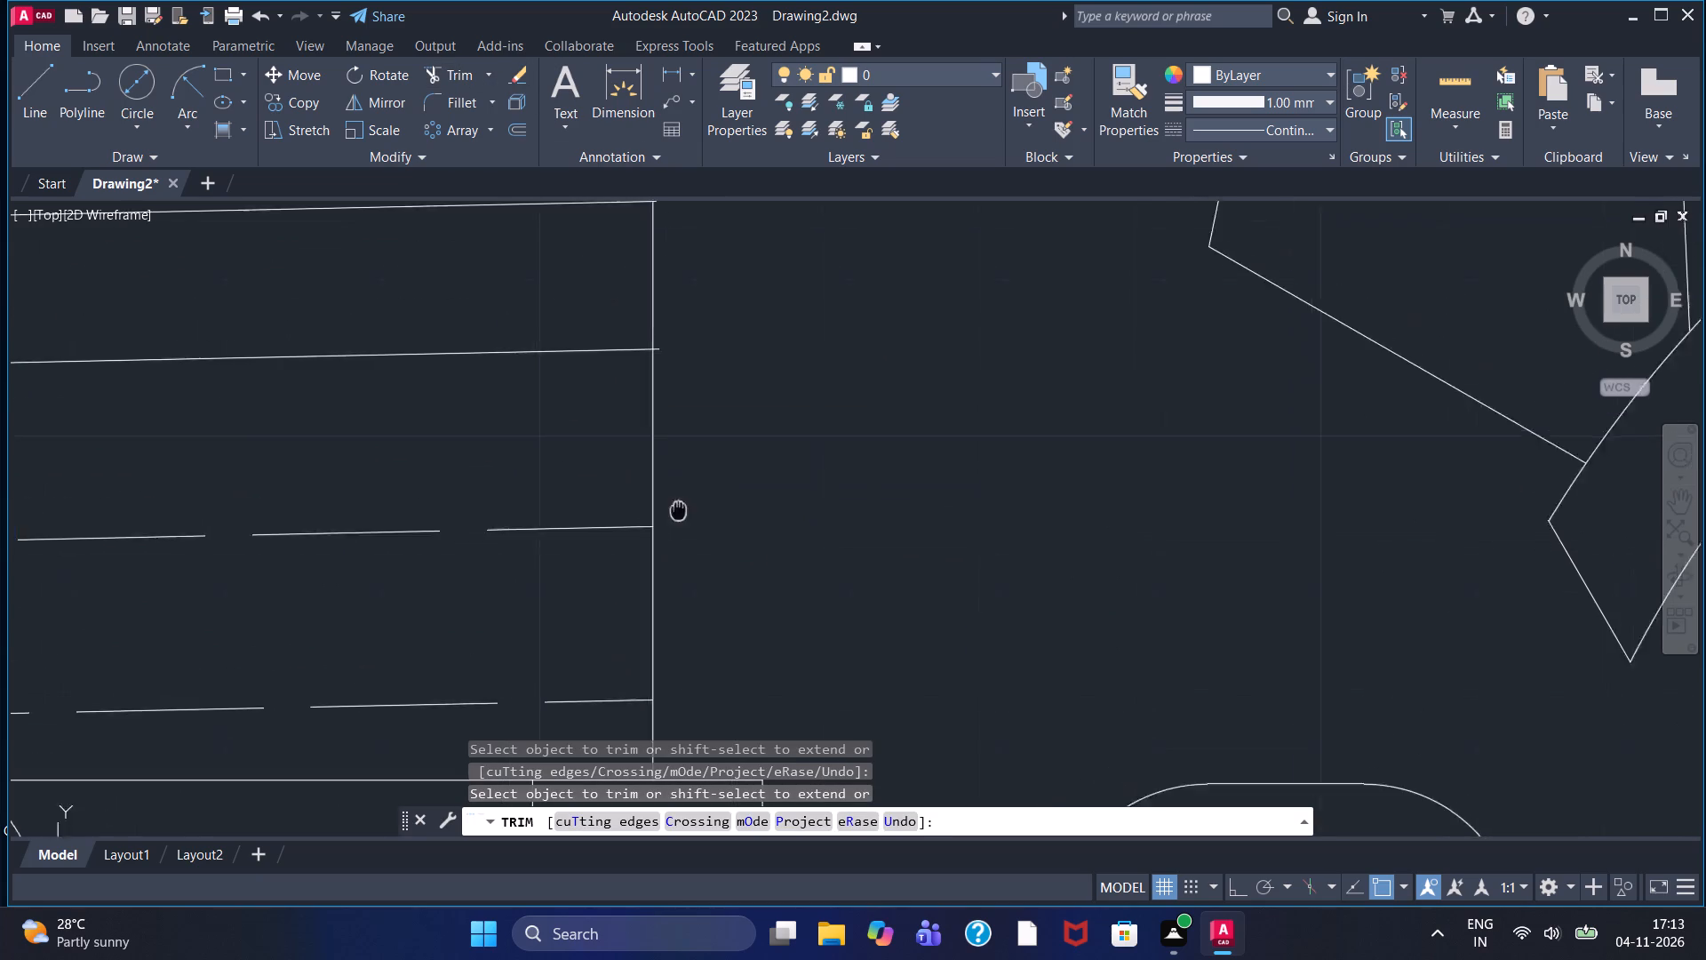
middle_drag(697, 536, 740, 629)
scroll(728, 497, up, 4)
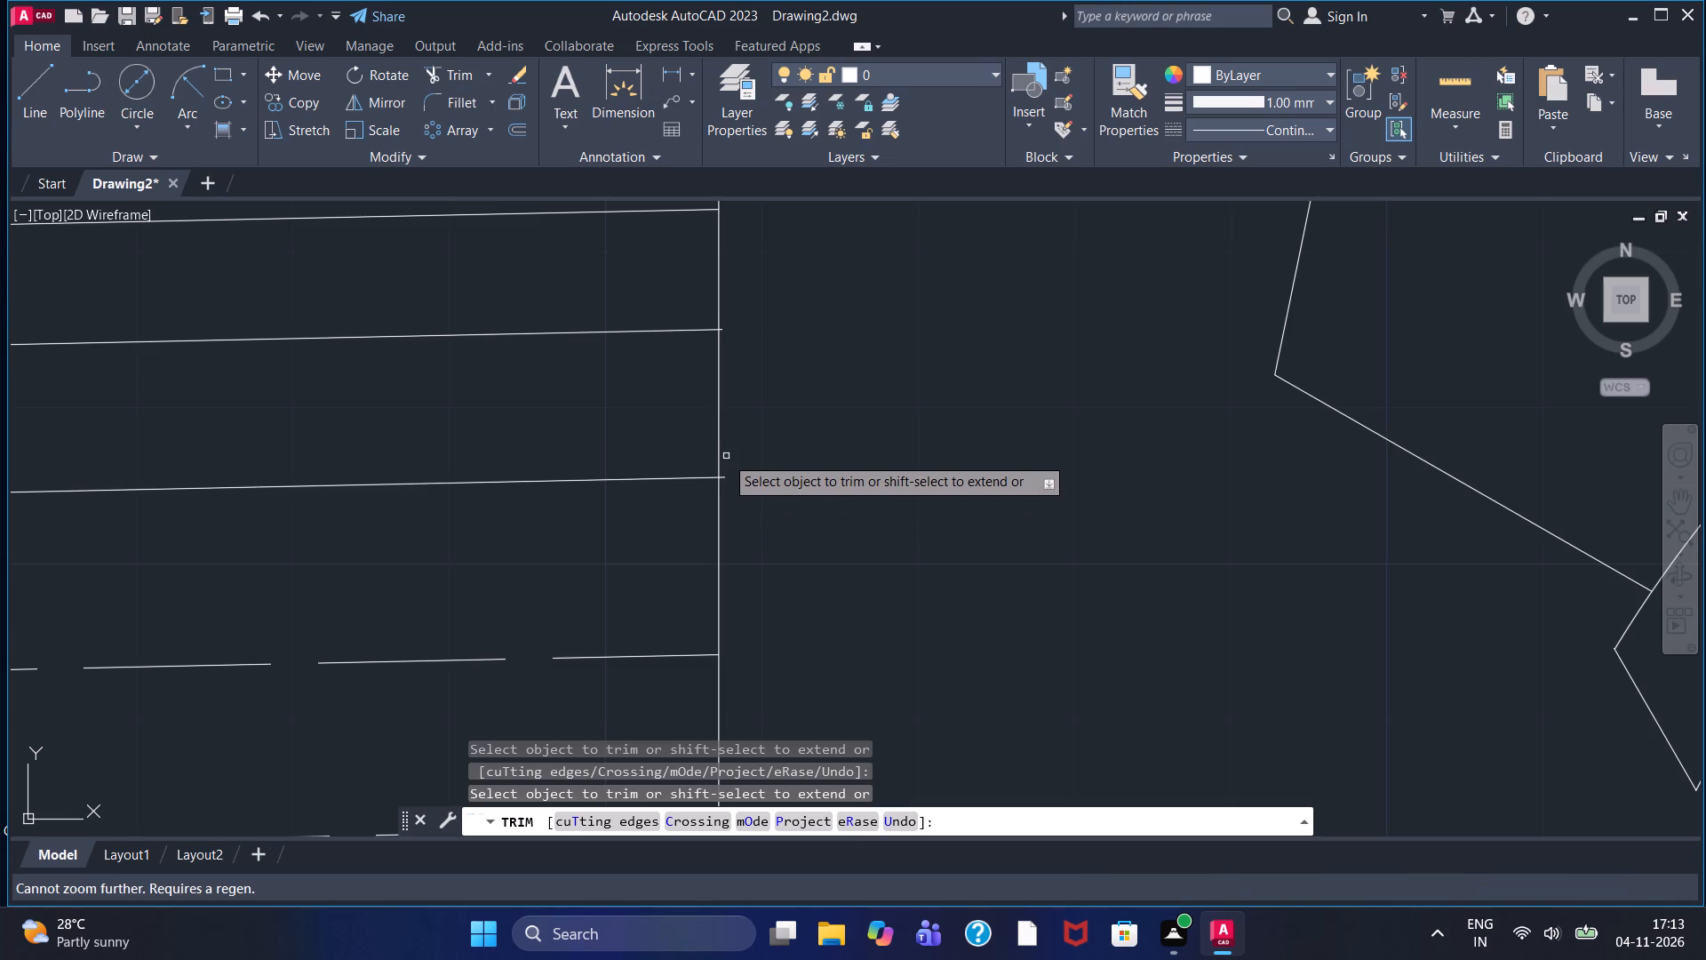
scroll(739, 479, up, 2)
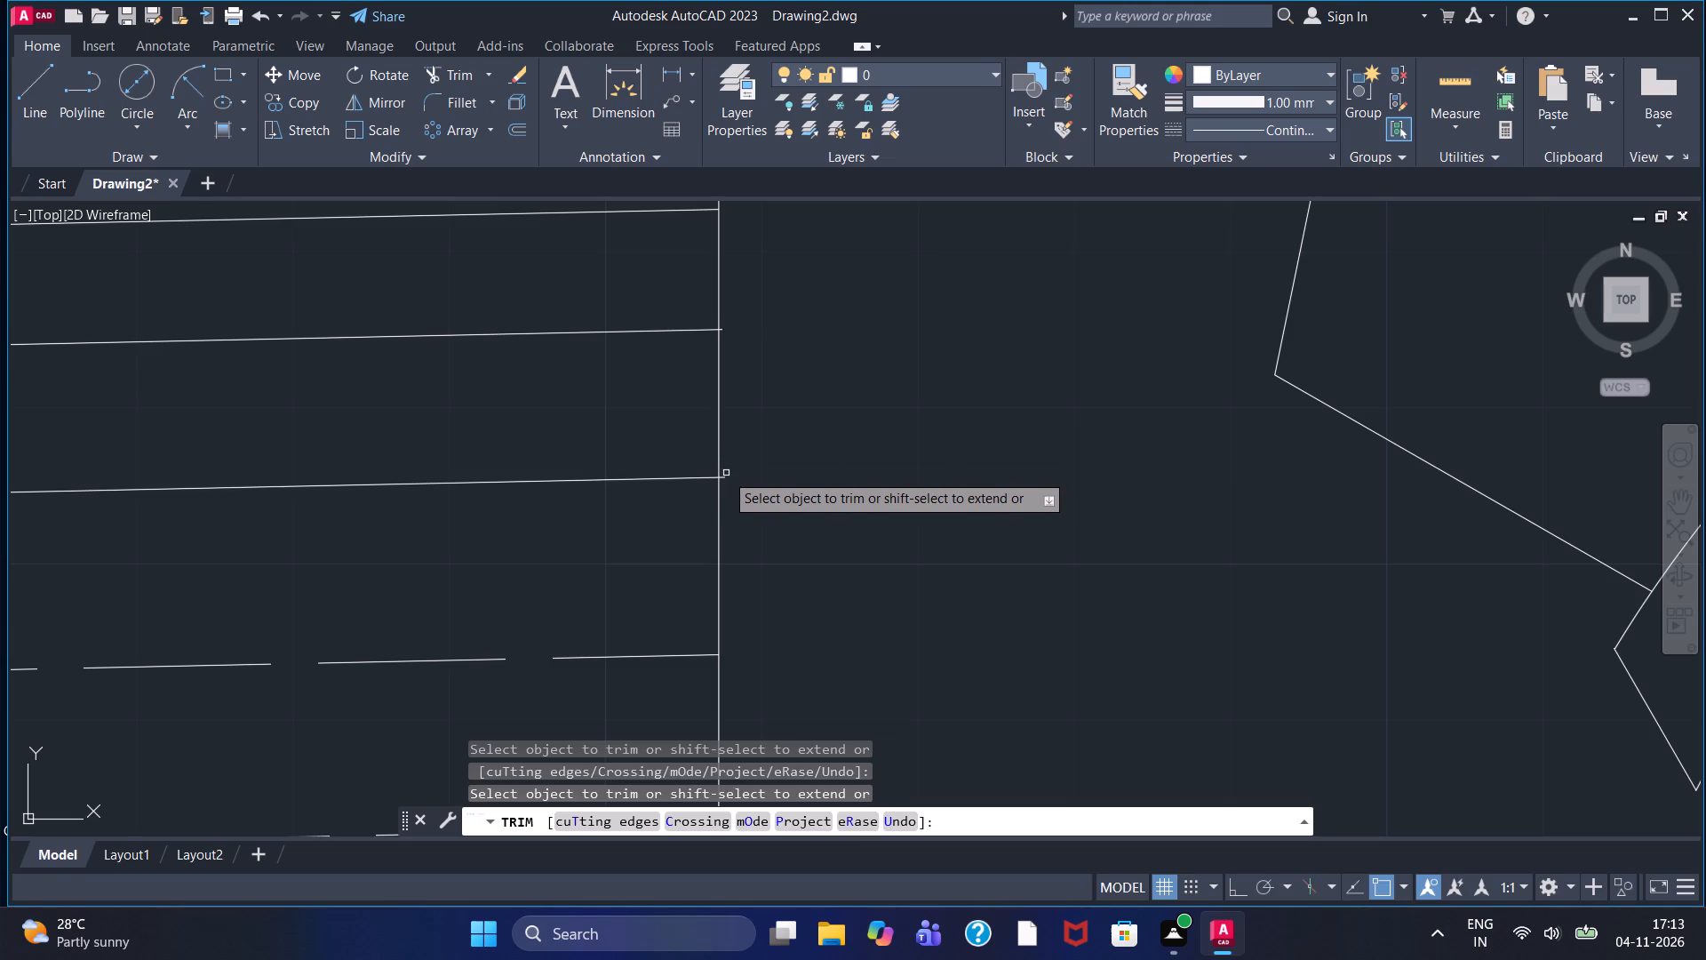
click(726, 476)
Trim the overhanging end of the second grille line from the top back to the grille's rear edge.
scroll(744, 506, down, 3)
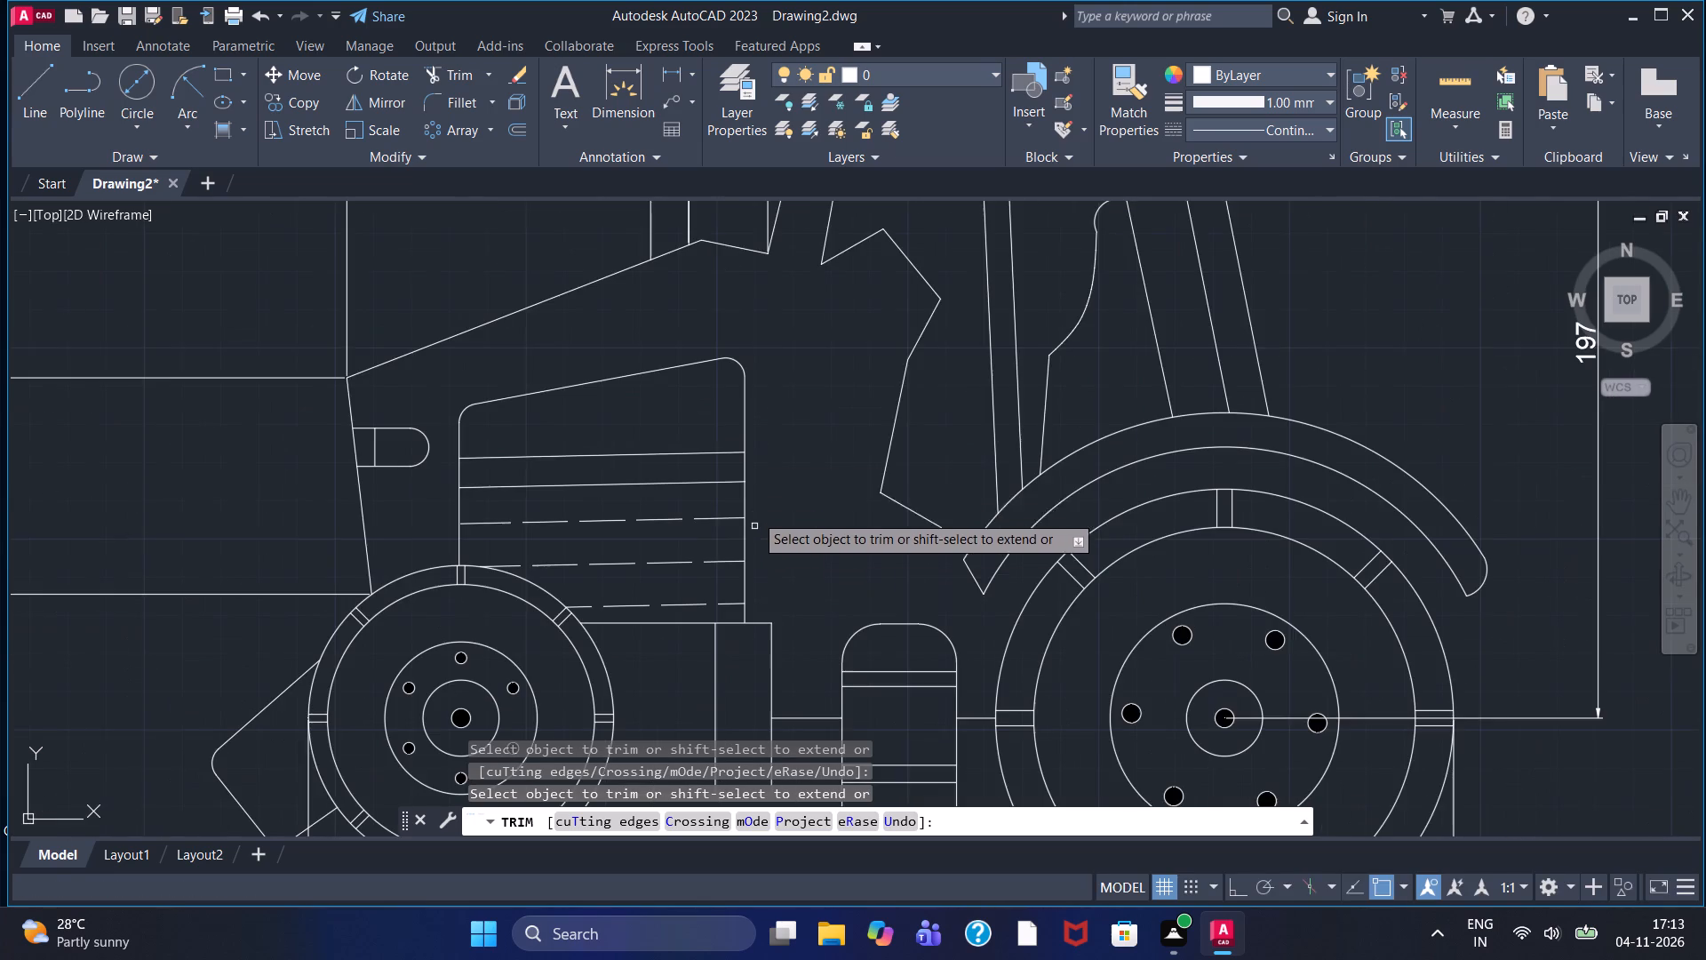
scroll(682, 521, down, 2)
scroll(728, 525, up, 3)
scroll(662, 481, up, 6)
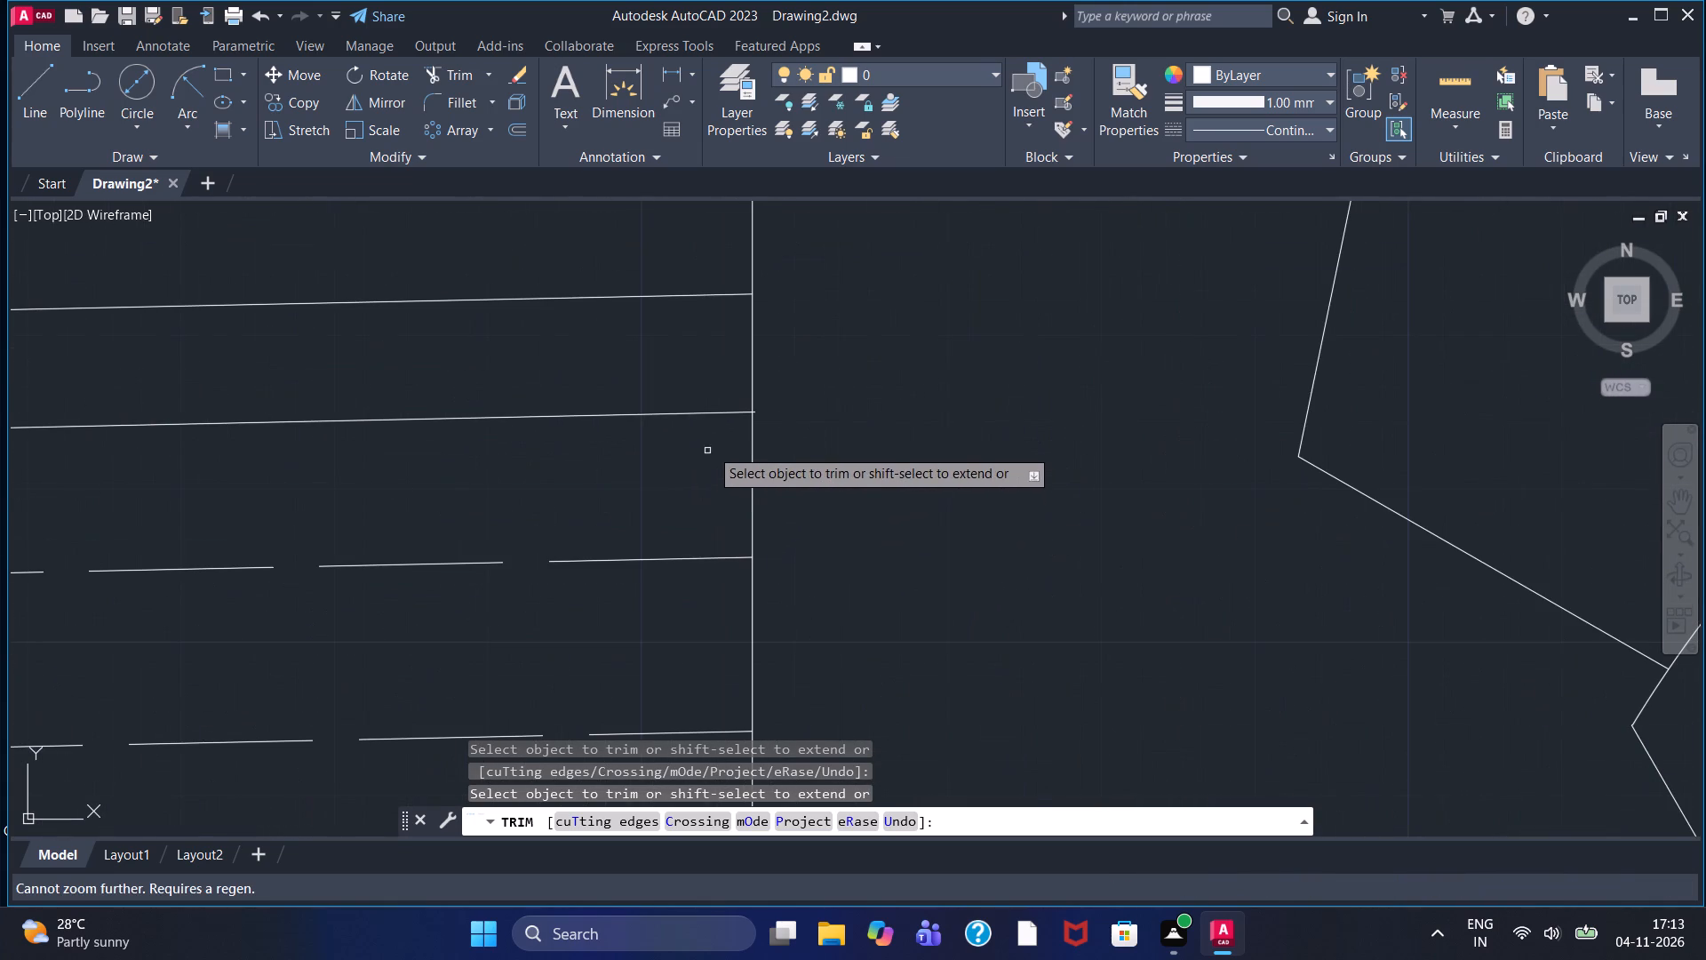
scroll(763, 394, up, 3)
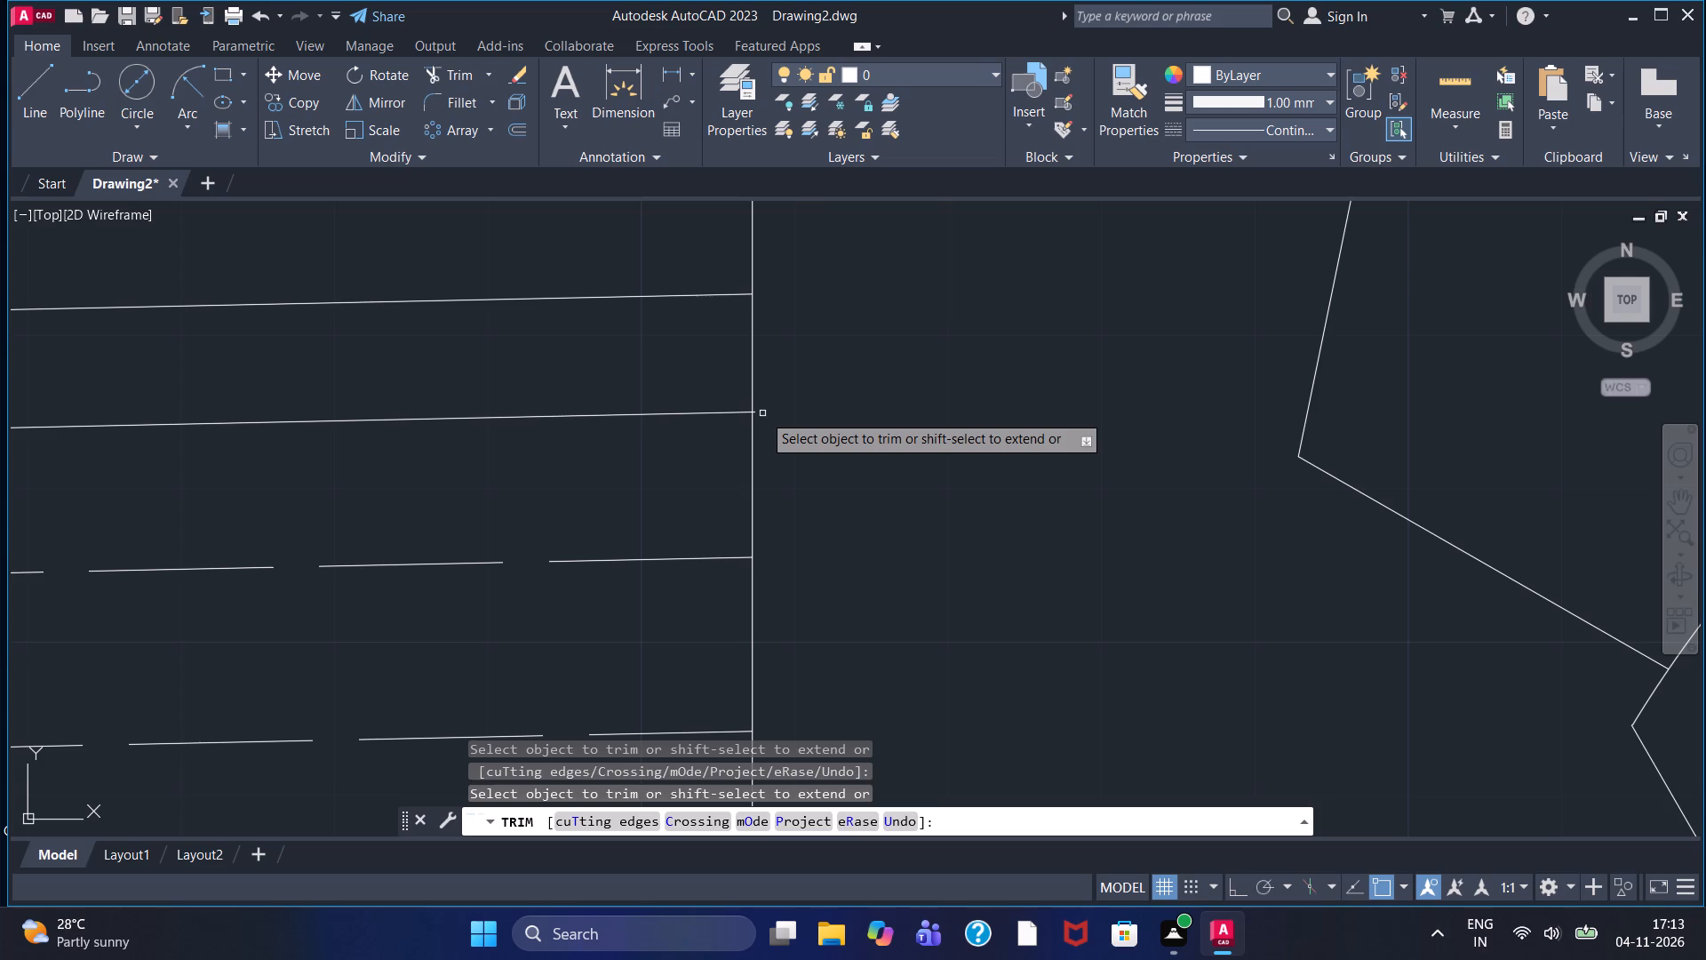
double_click(759, 412)
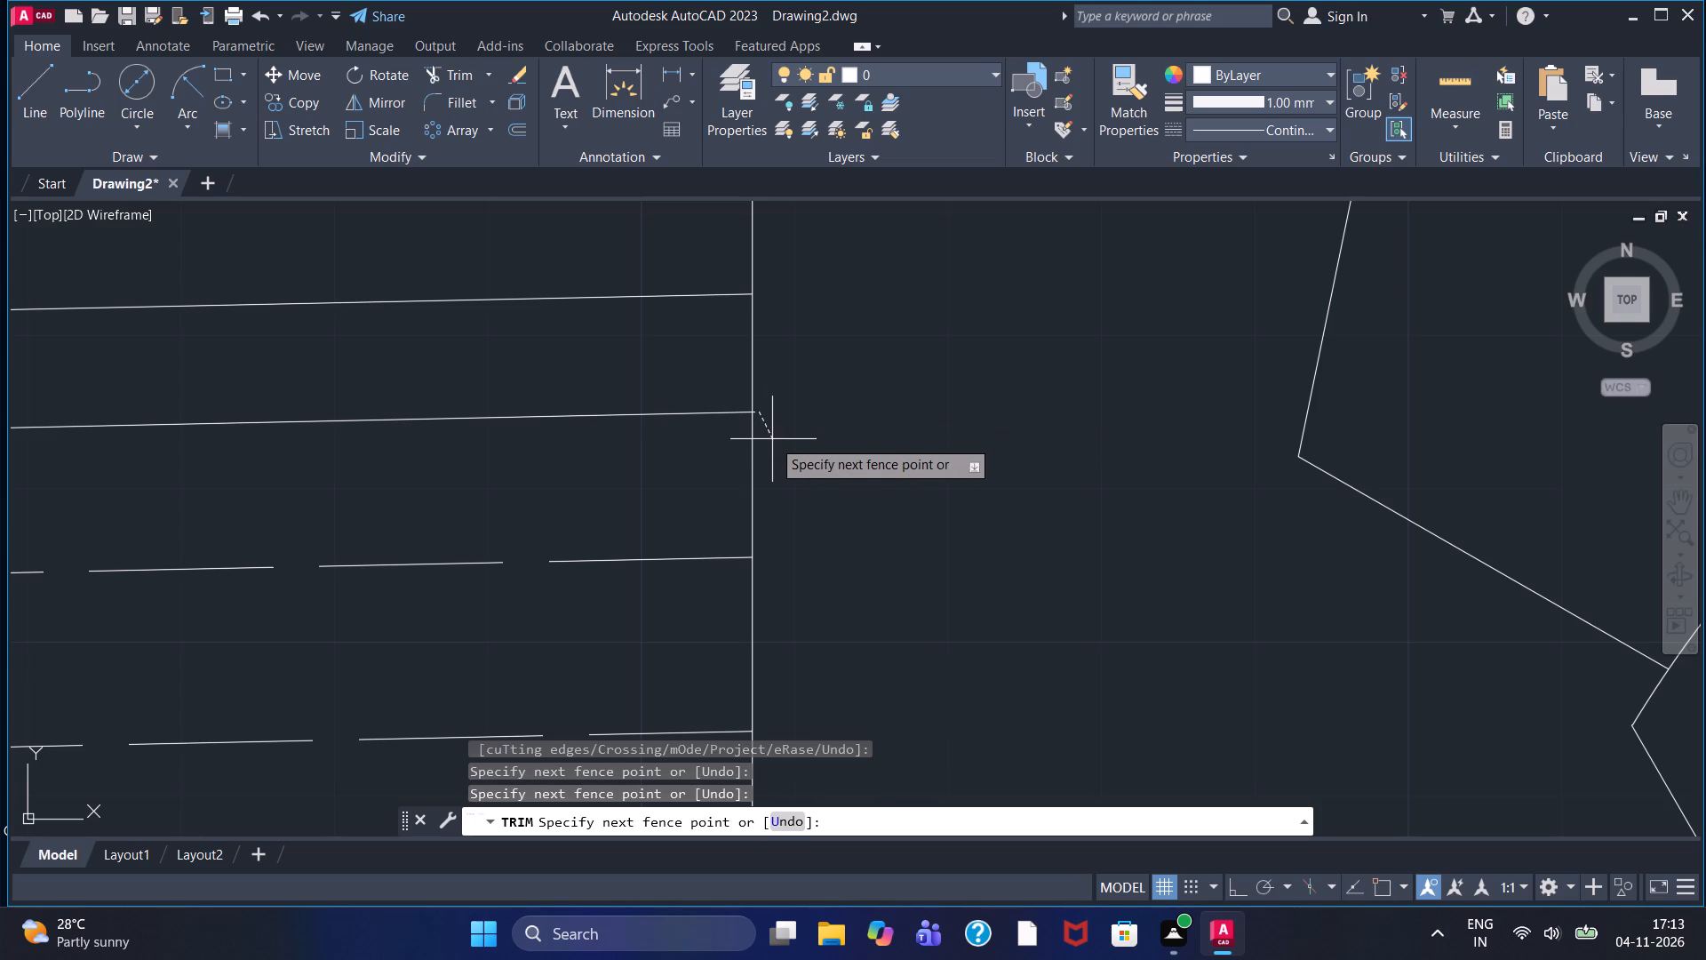
click(772, 459)
scroll(760, 404, up, 6)
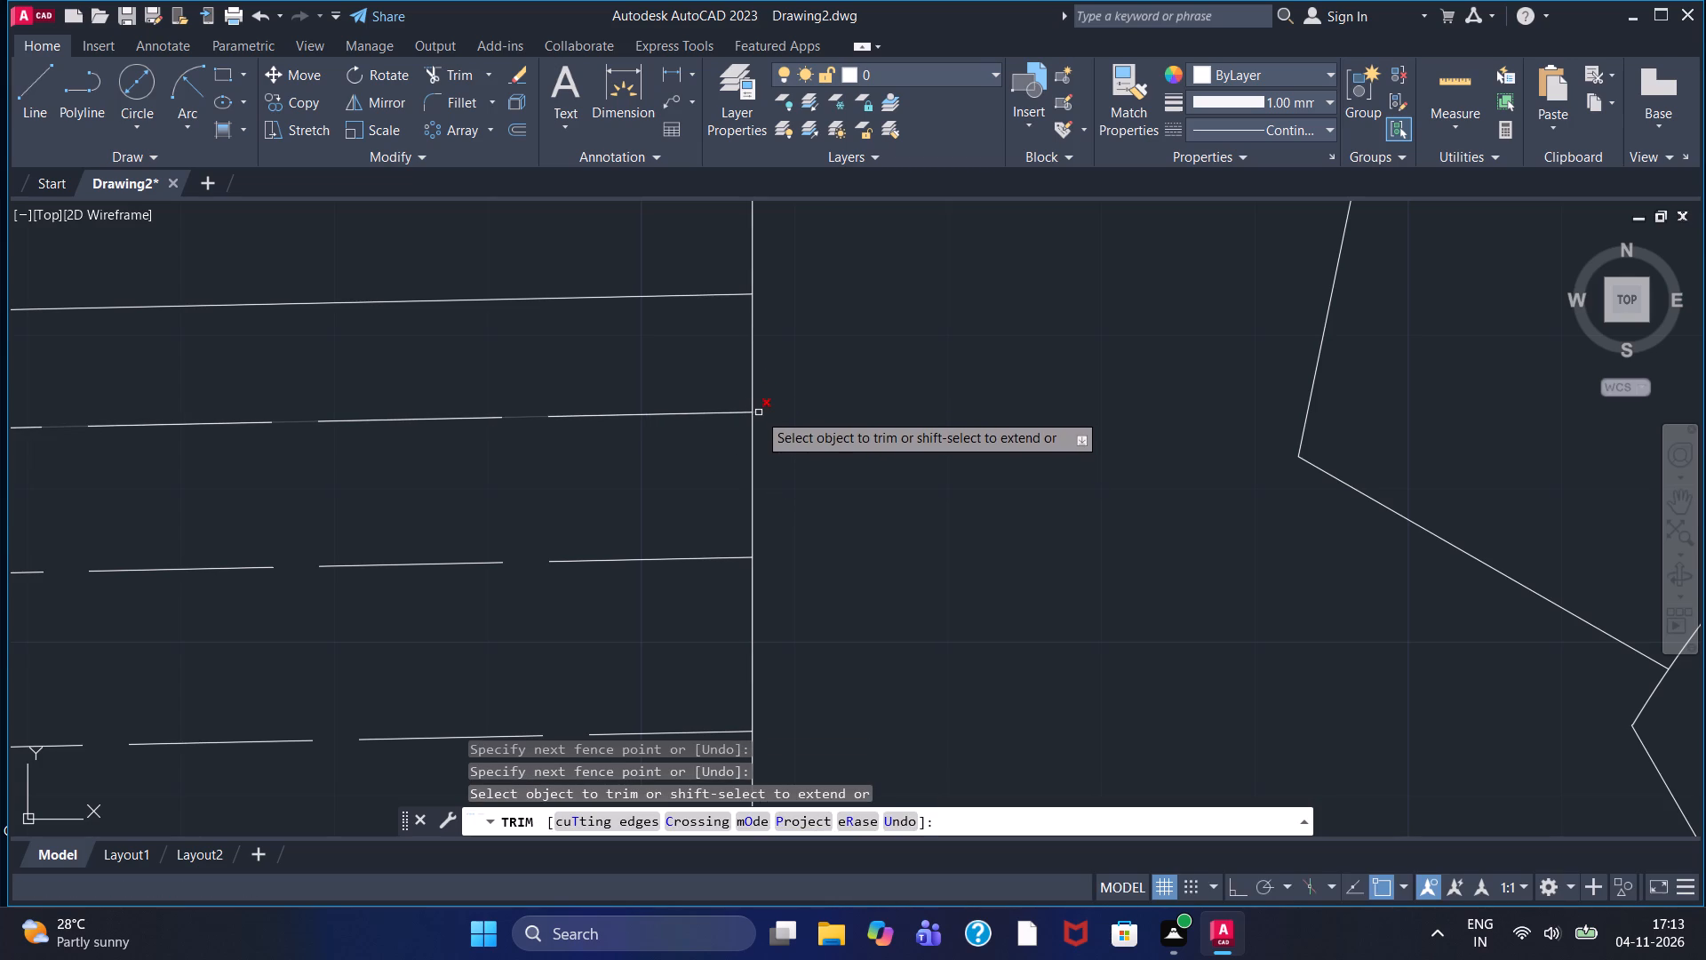
click(758, 412)
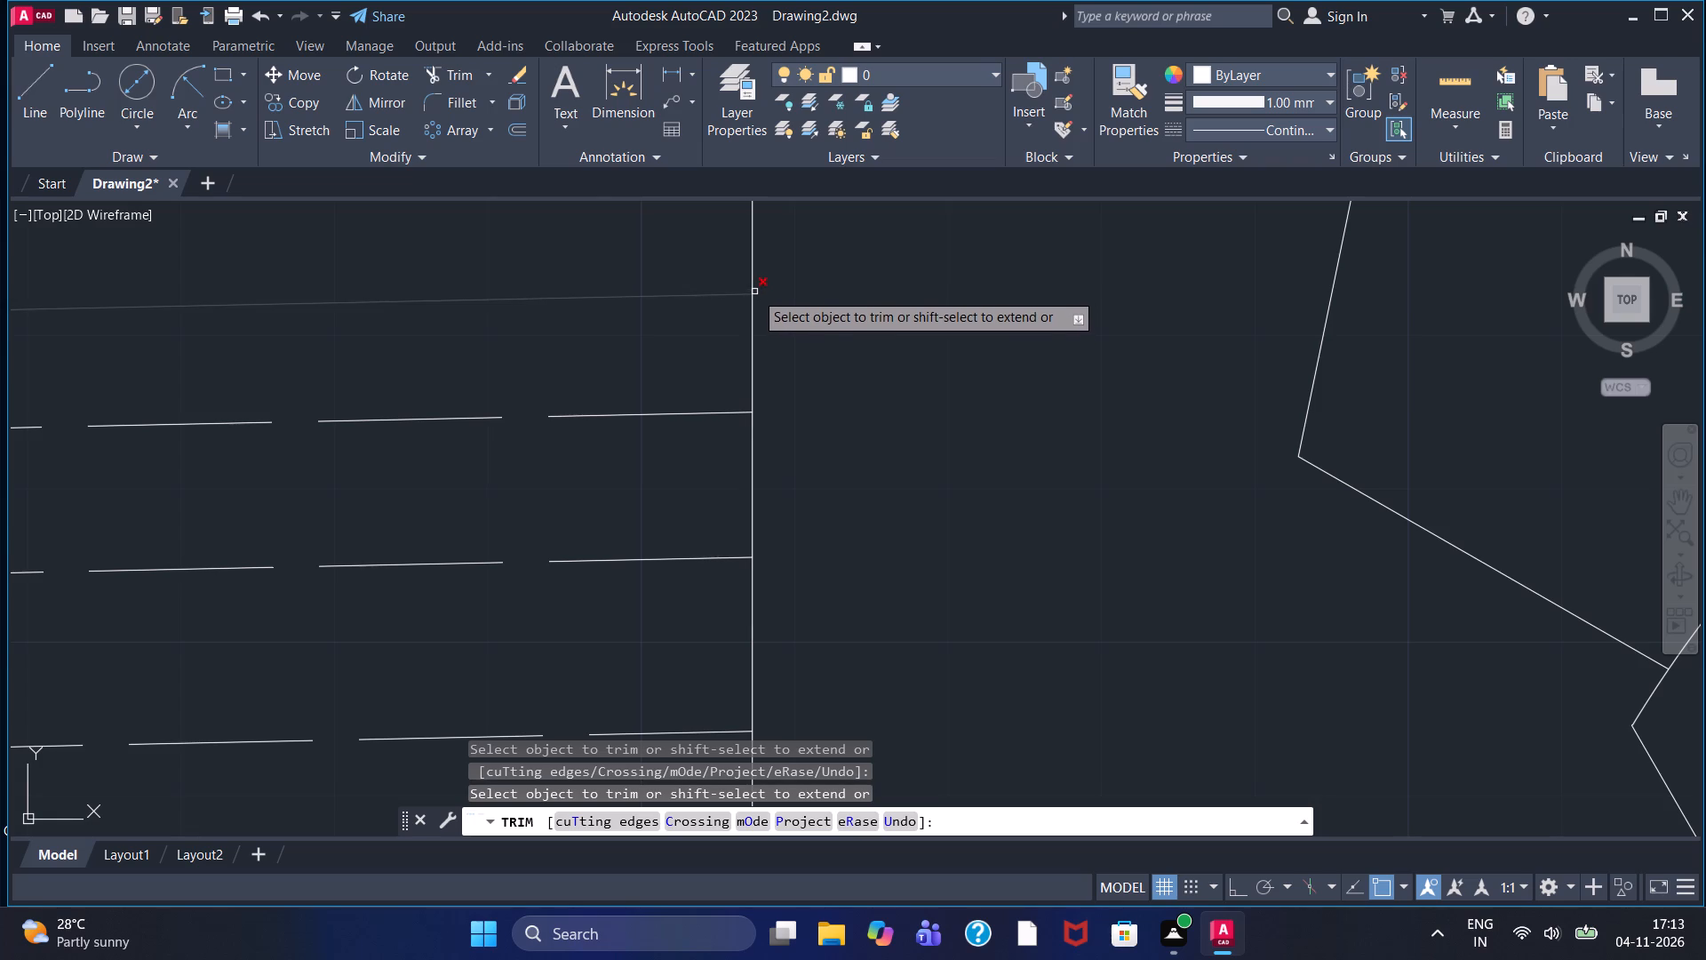
Add a horizontal linear dimension across the width of the rounded rectangular part between the wheels, placed below it.
scroll(883, 499, down, 3)
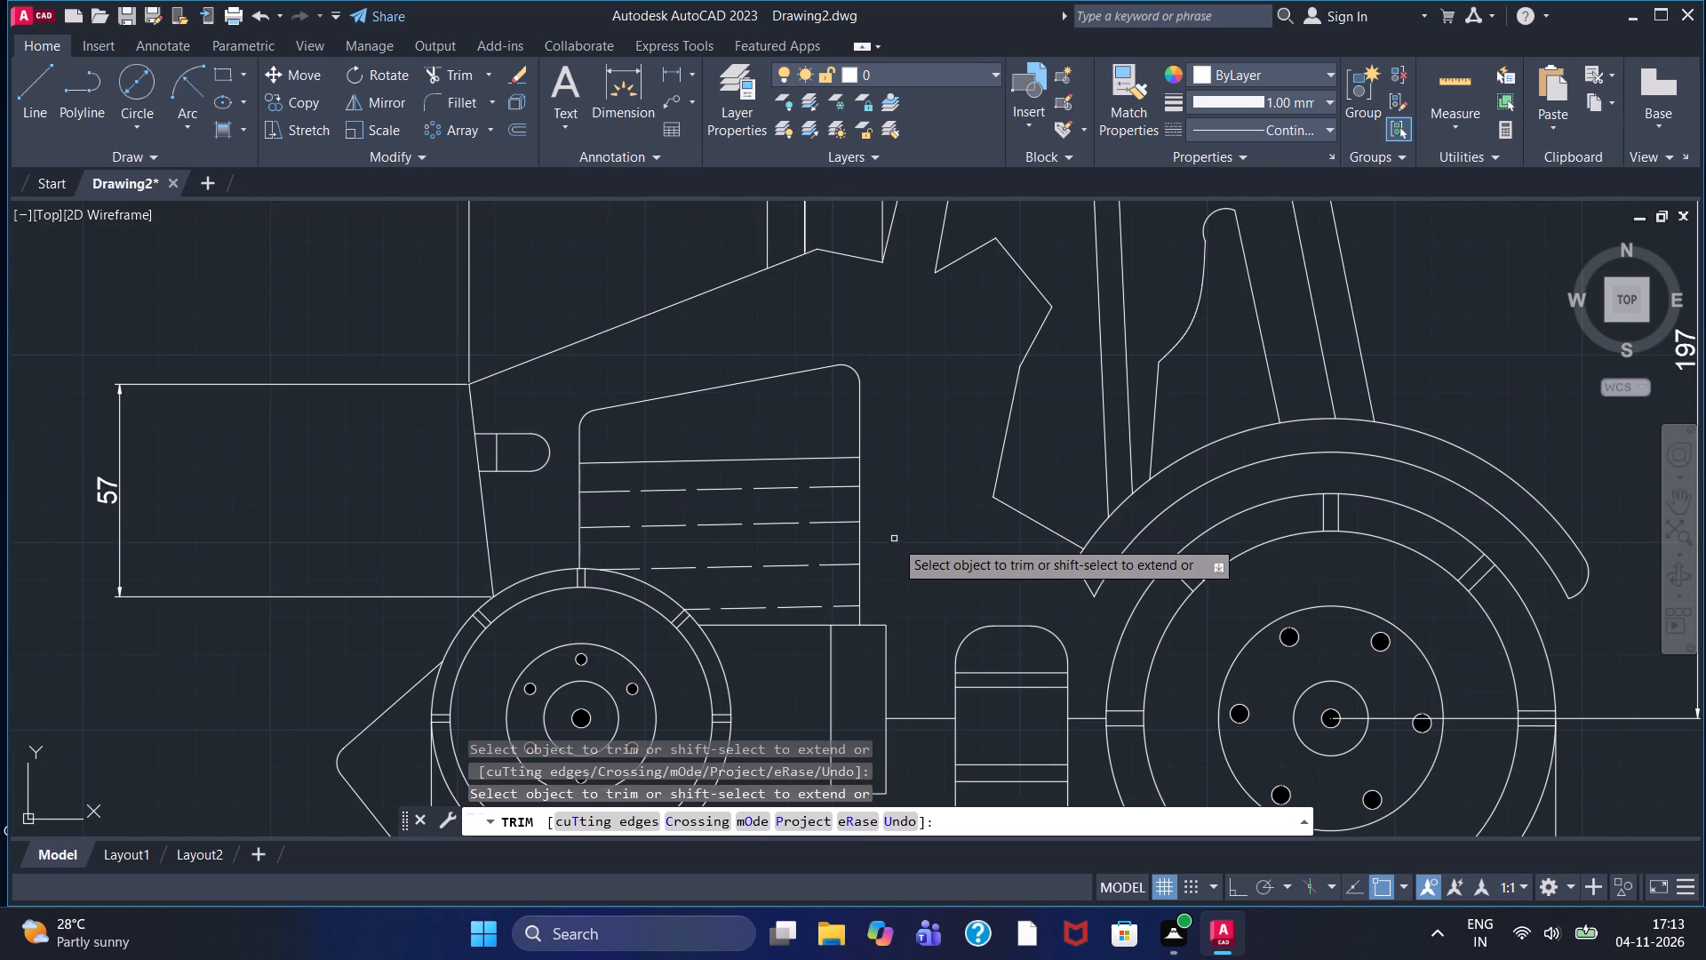
middle_drag(917, 548, 803, 541)
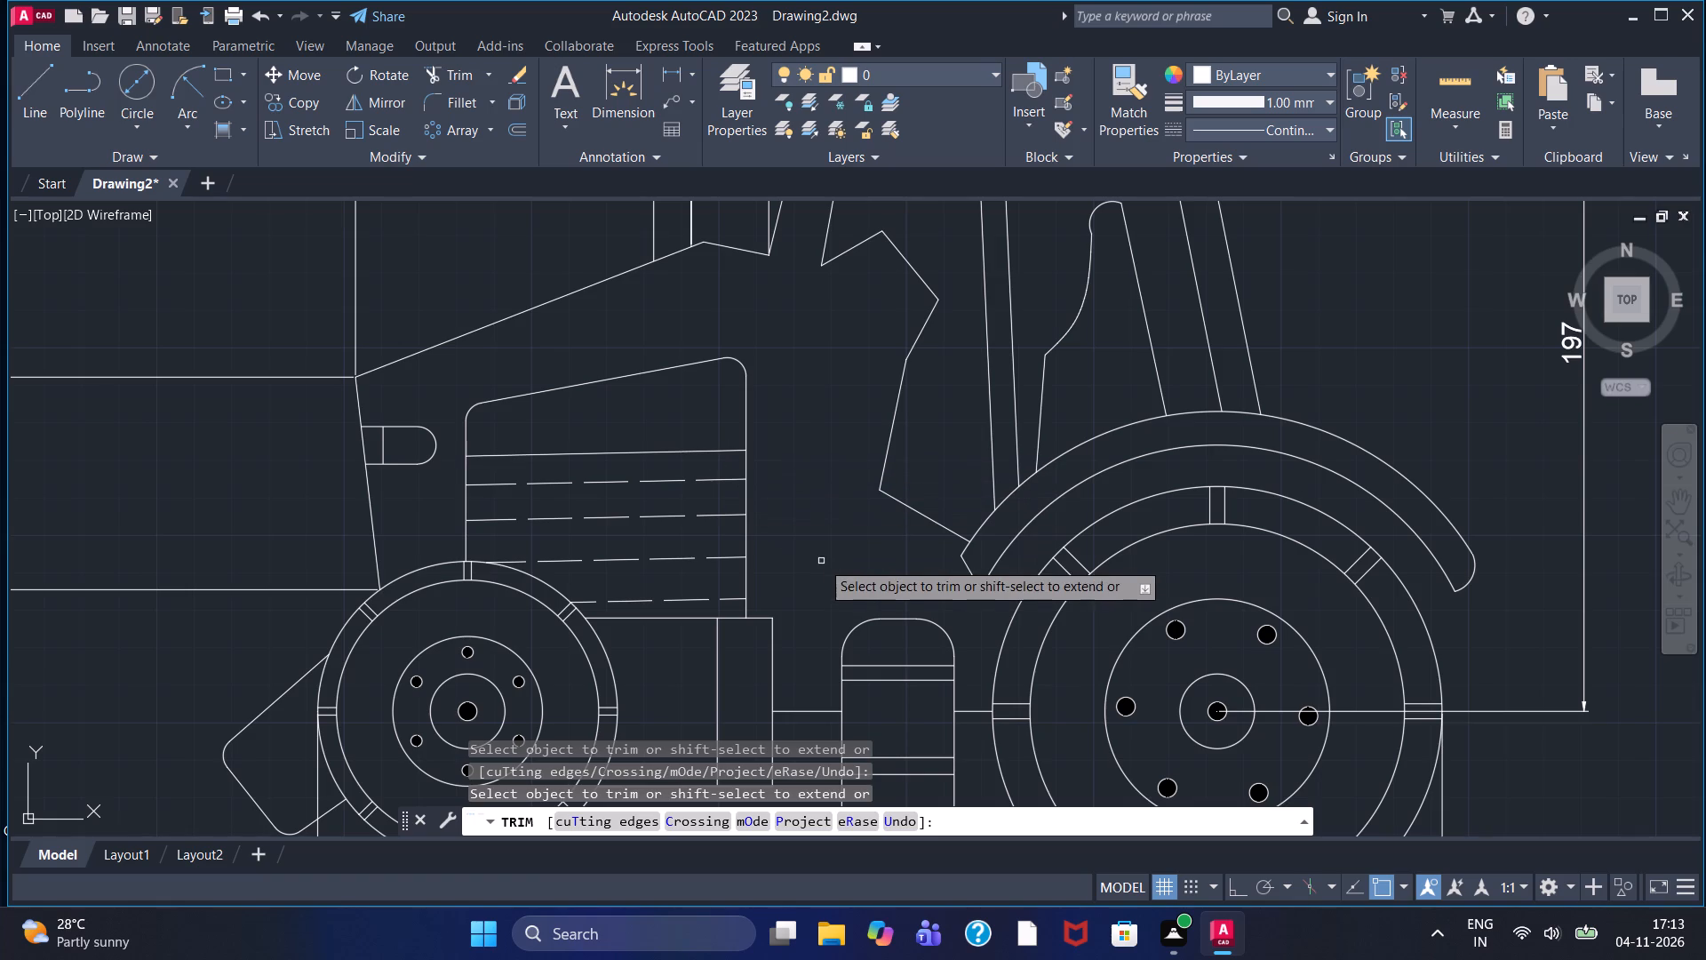
scroll(814, 530, down, 1)
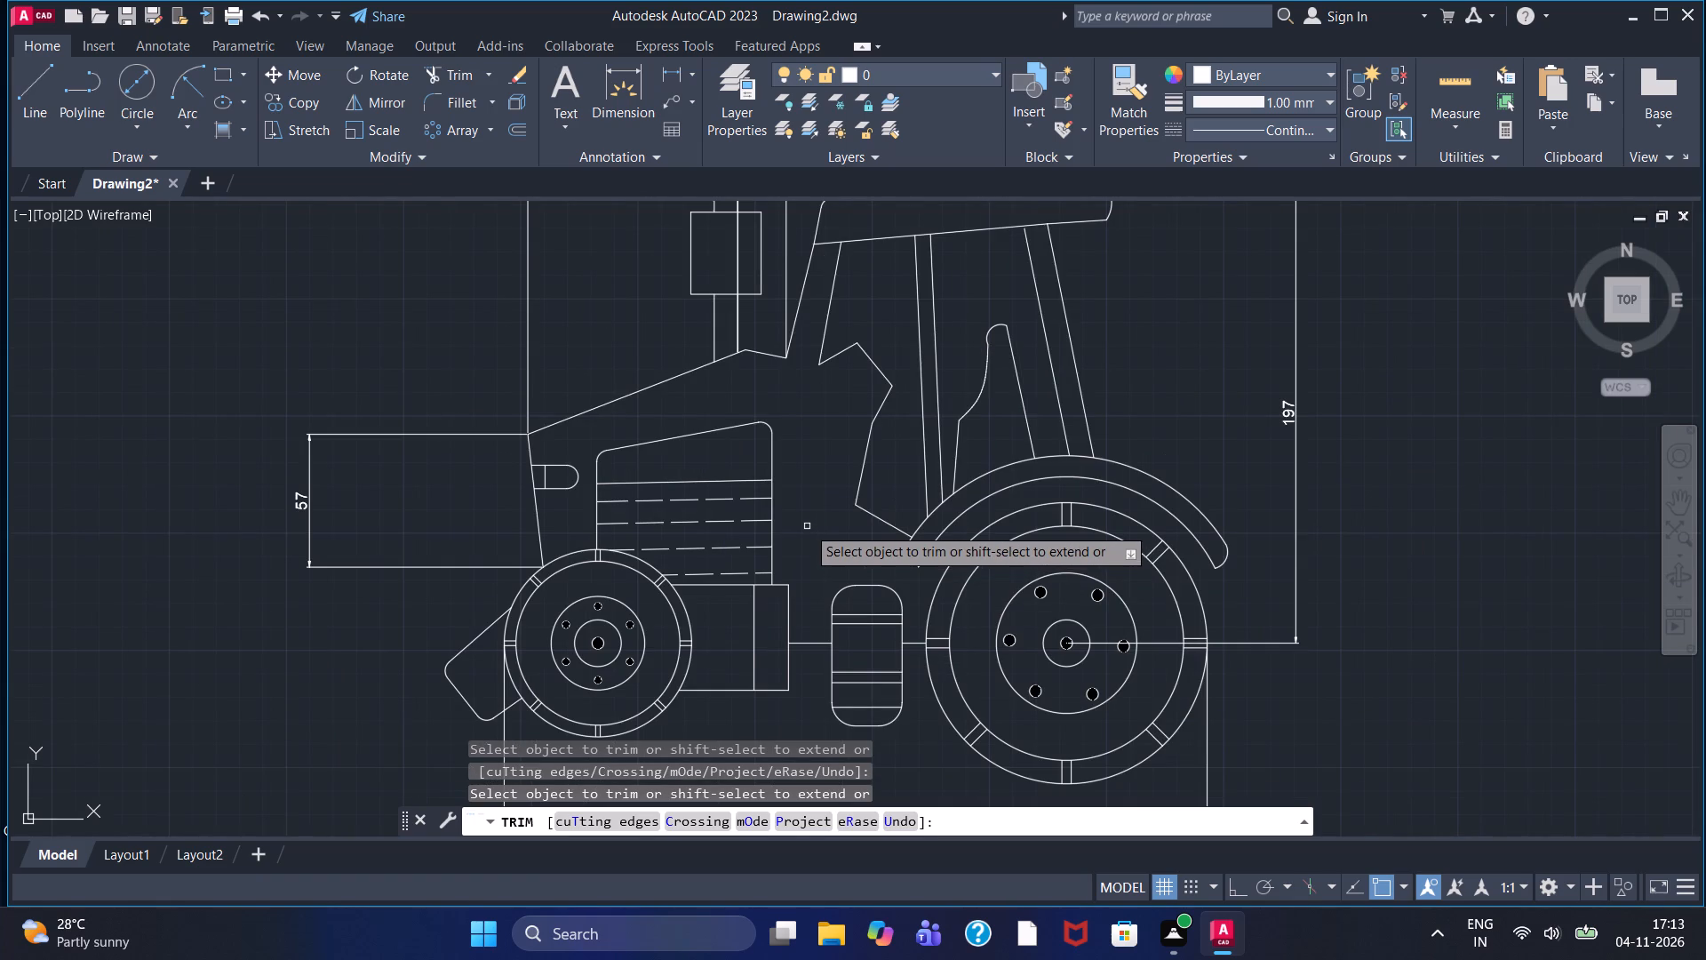
scroll(827, 545, down, 1)
middle_drag(854, 694, 849, 676)
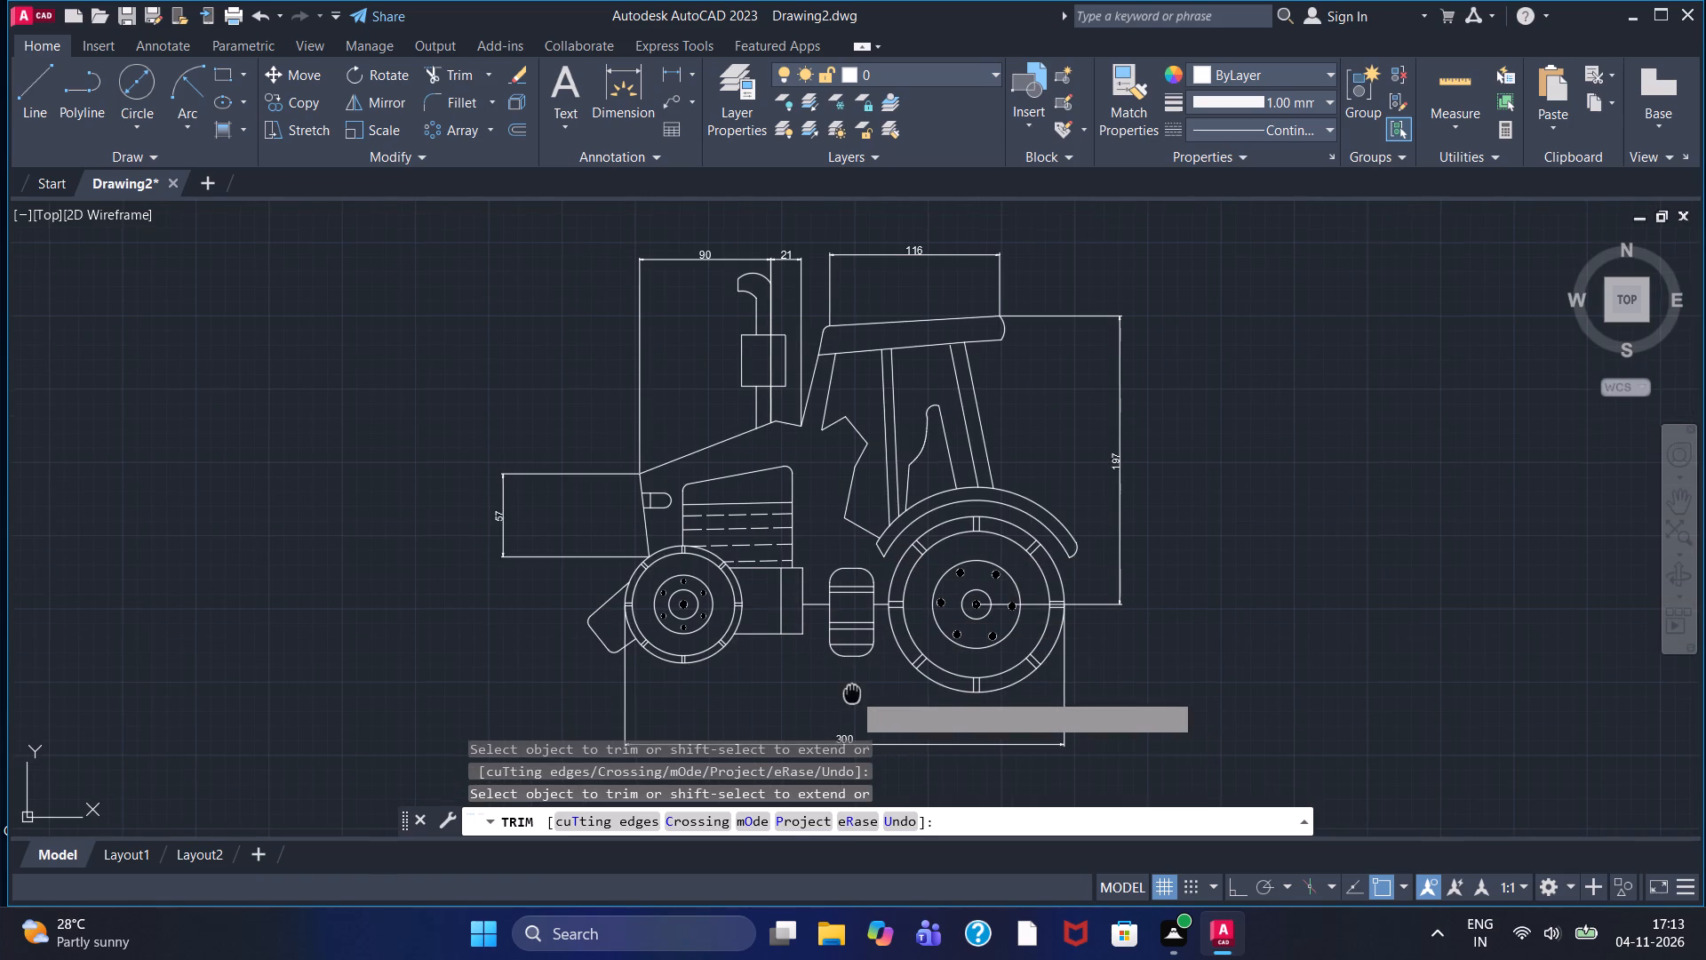
middle_drag(849, 676, 842, 654)
scroll(831, 644, up, 2)
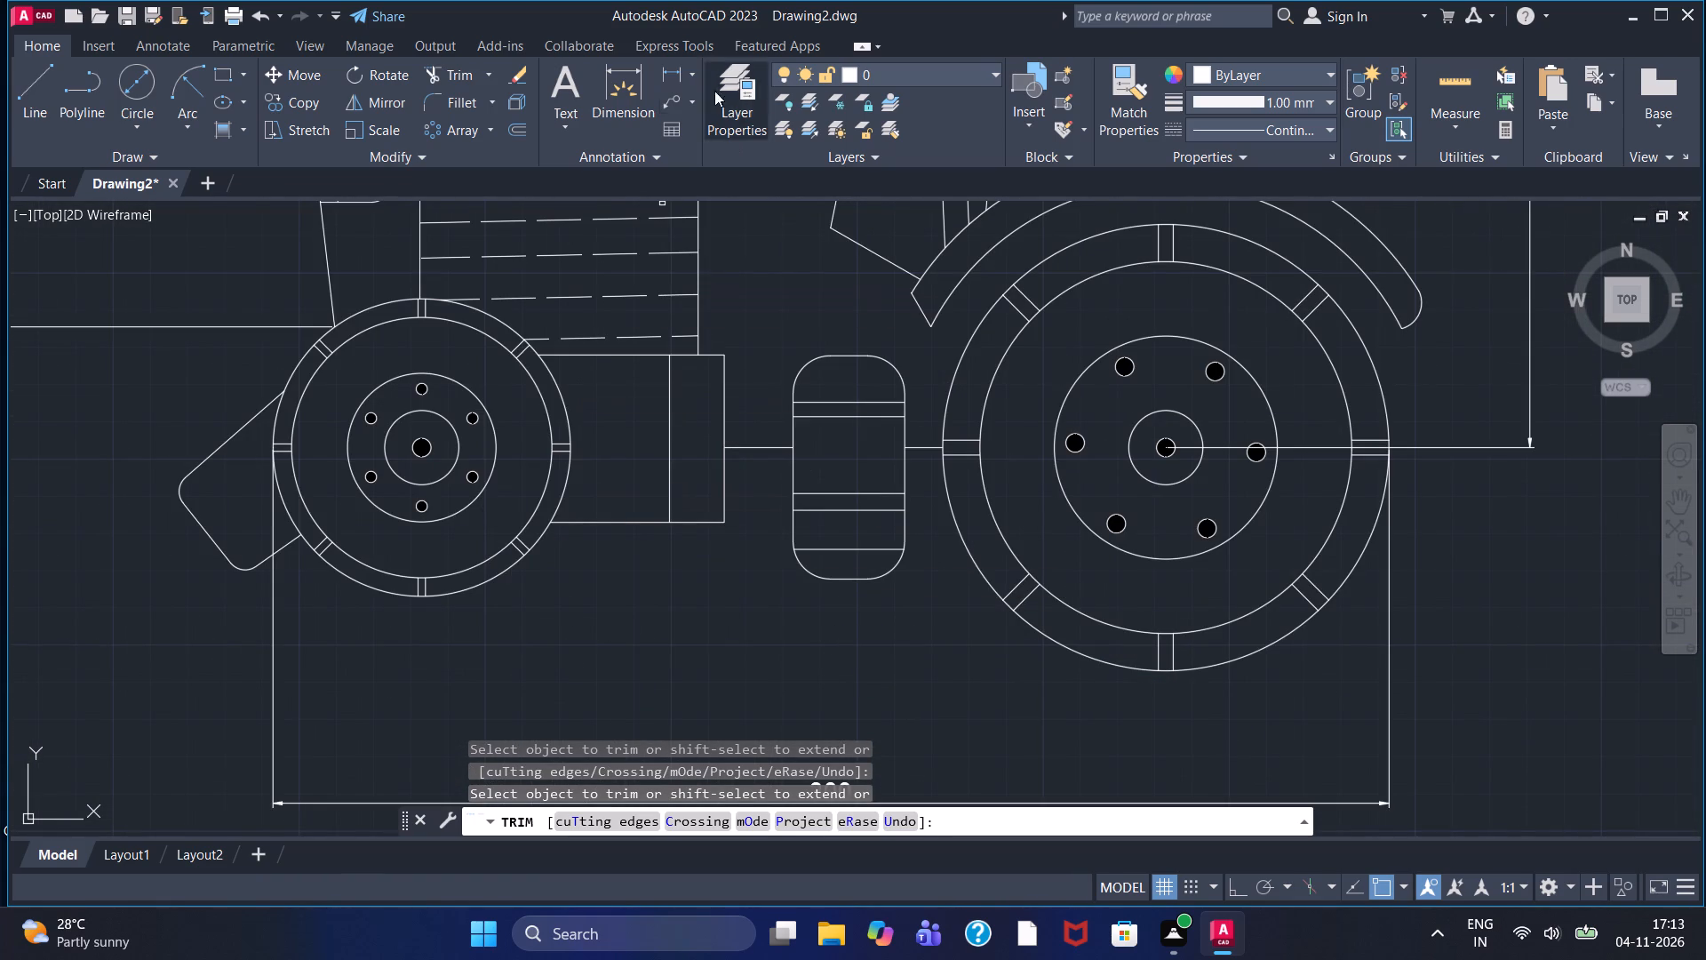
click(673, 70)
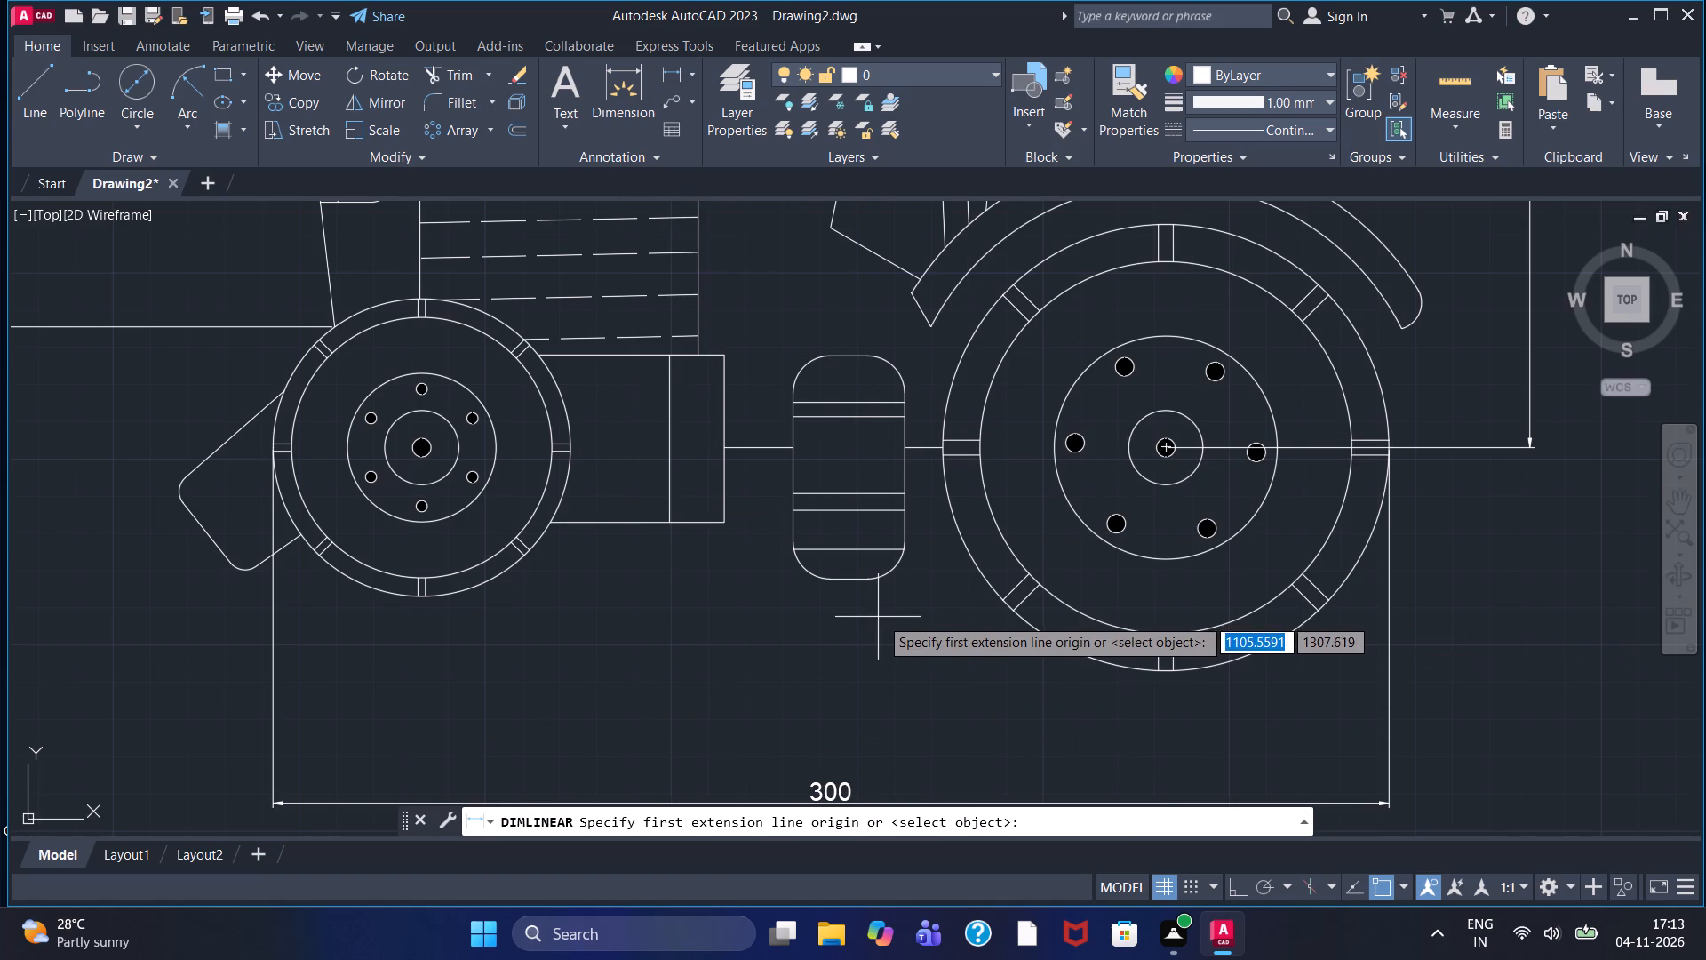
double_click(790, 464)
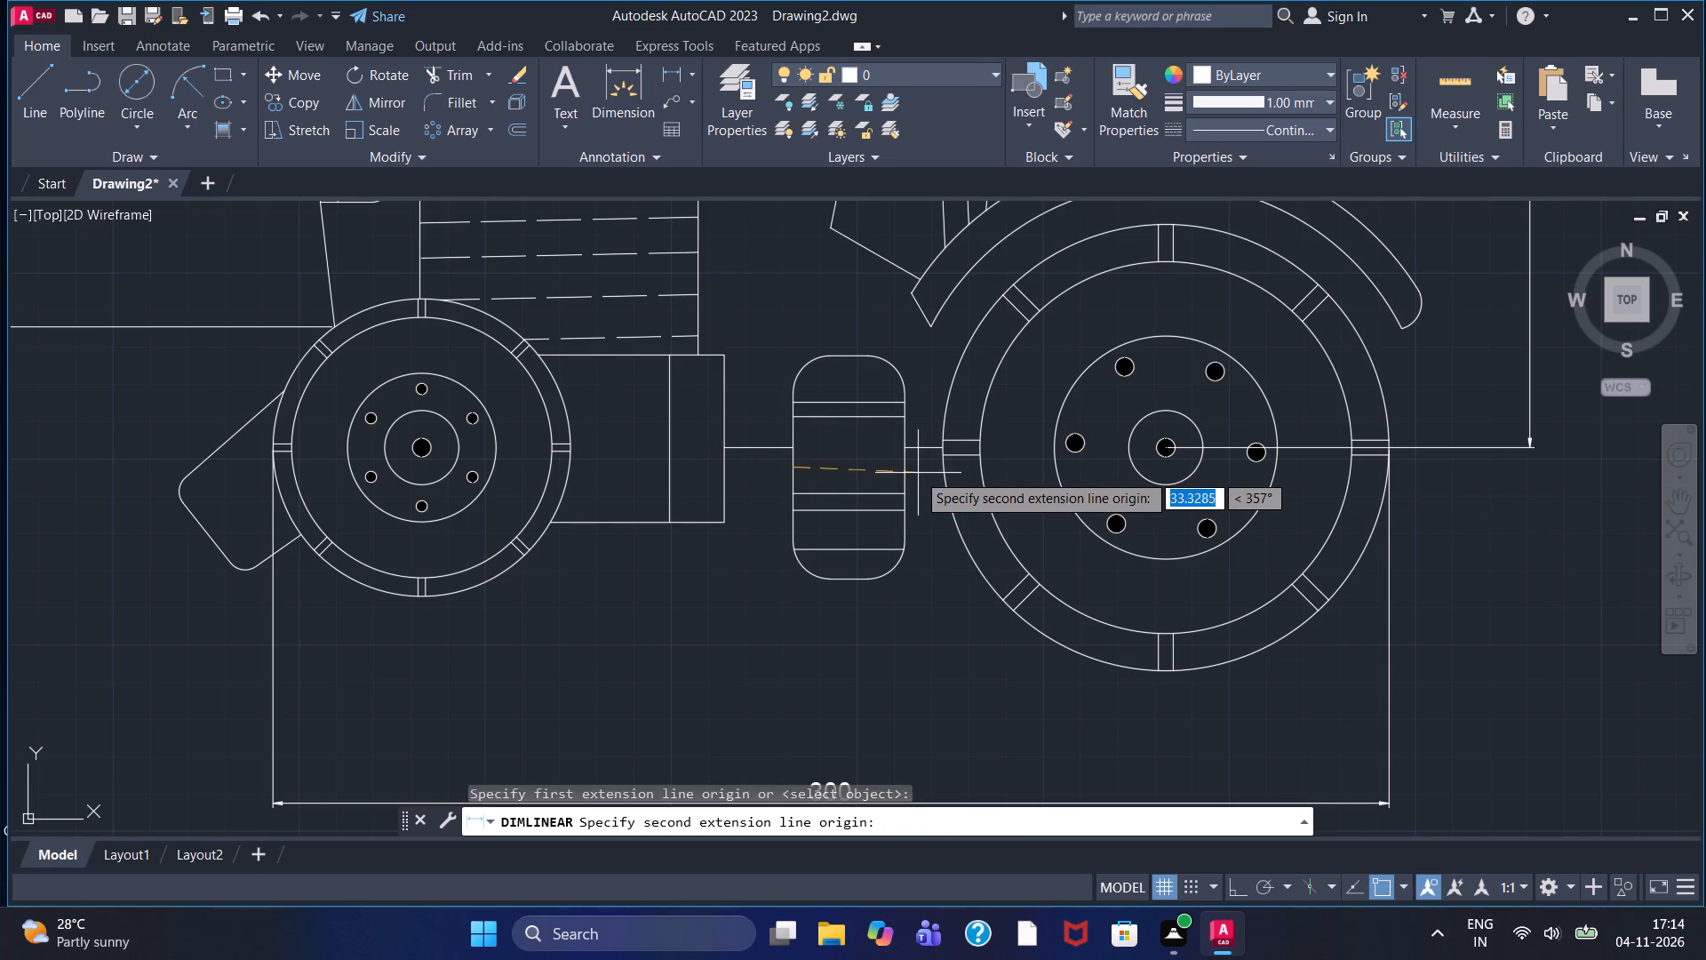
double_click(909, 468)
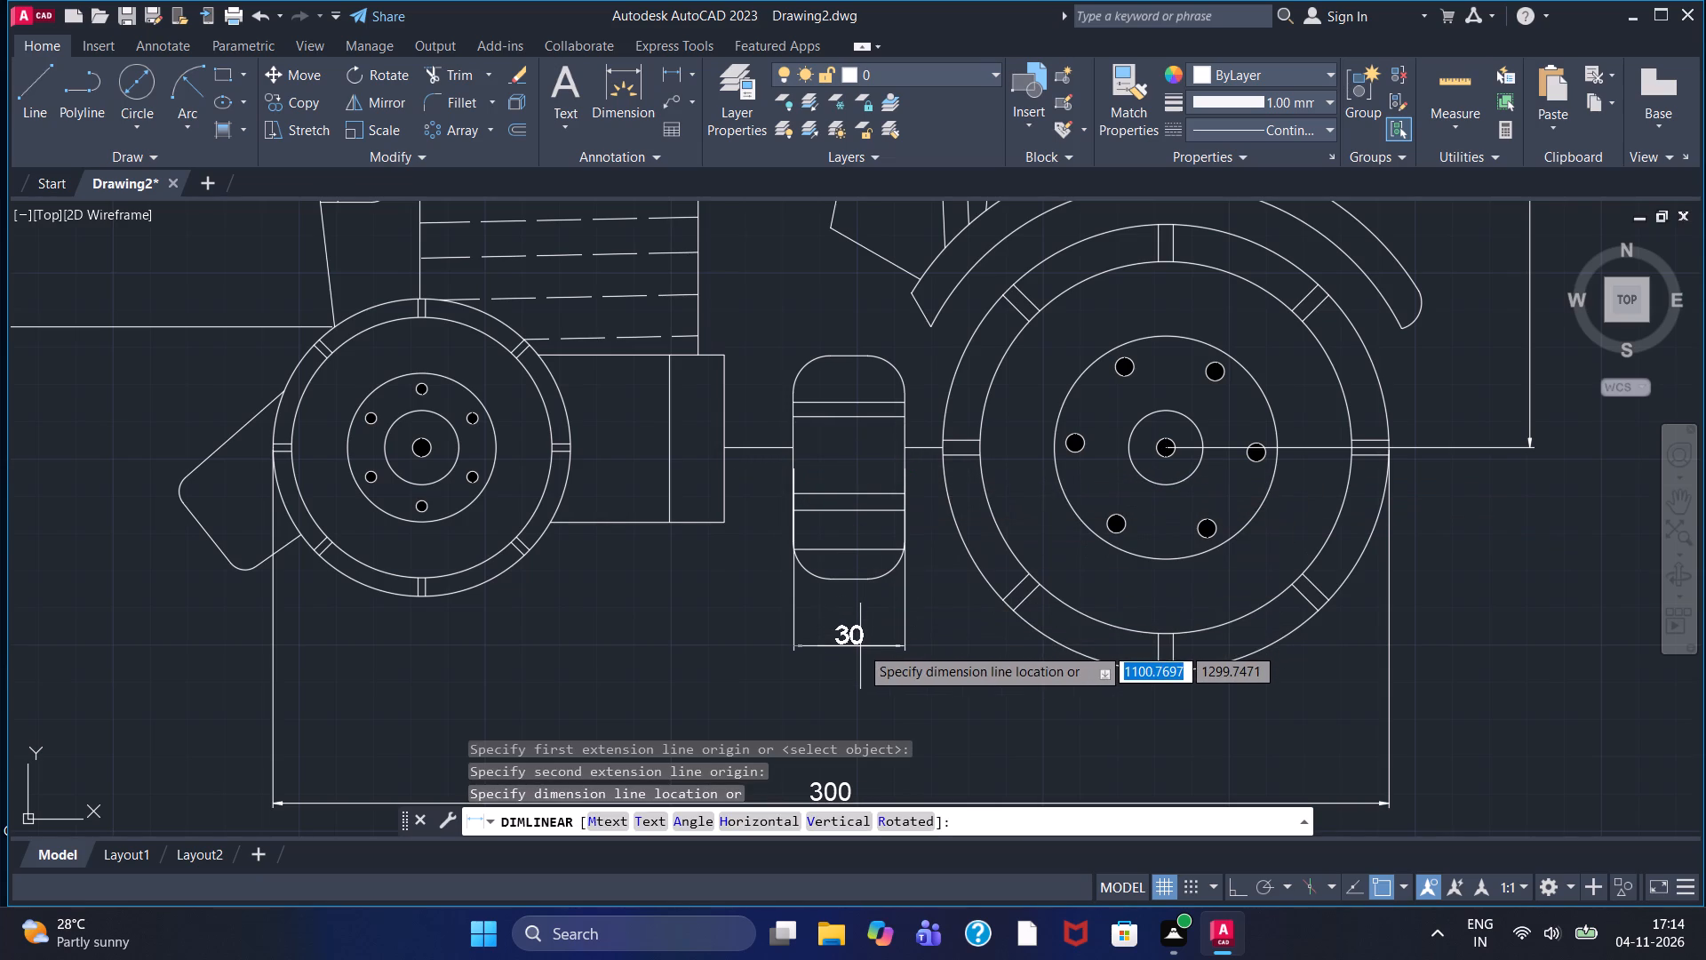
double_click(860, 646)
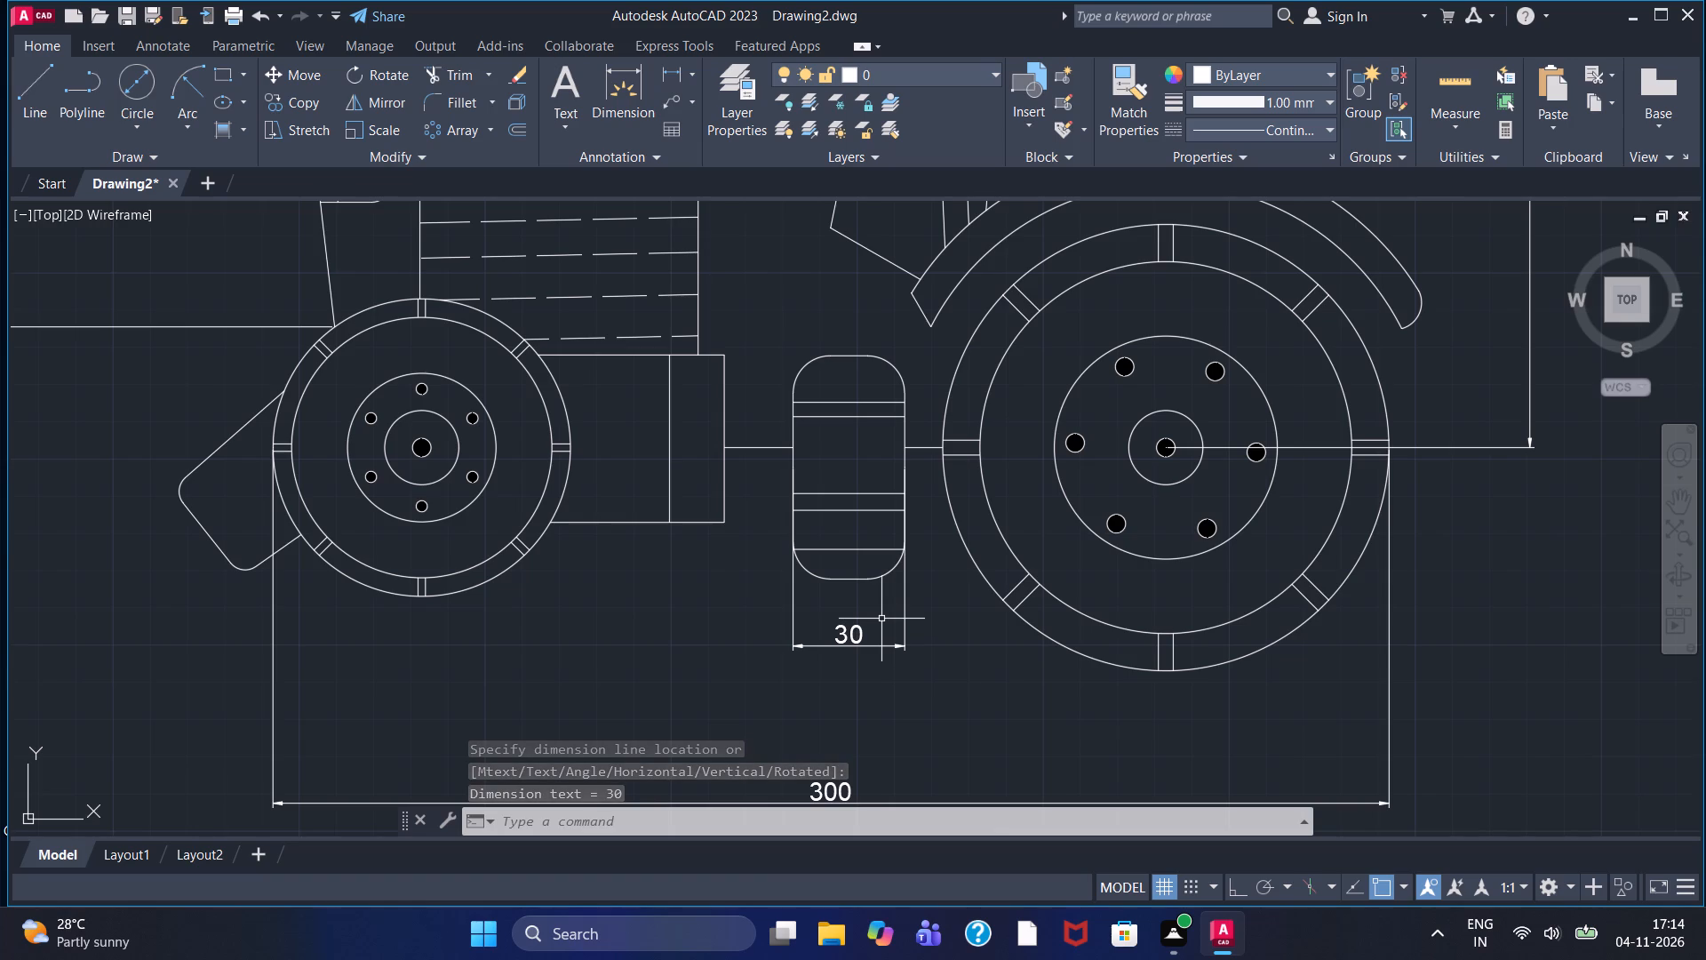
Add a vertical linear dimension for the full height of the rounded rectangular part between the wheels, placed on its front side.
click(667, 68)
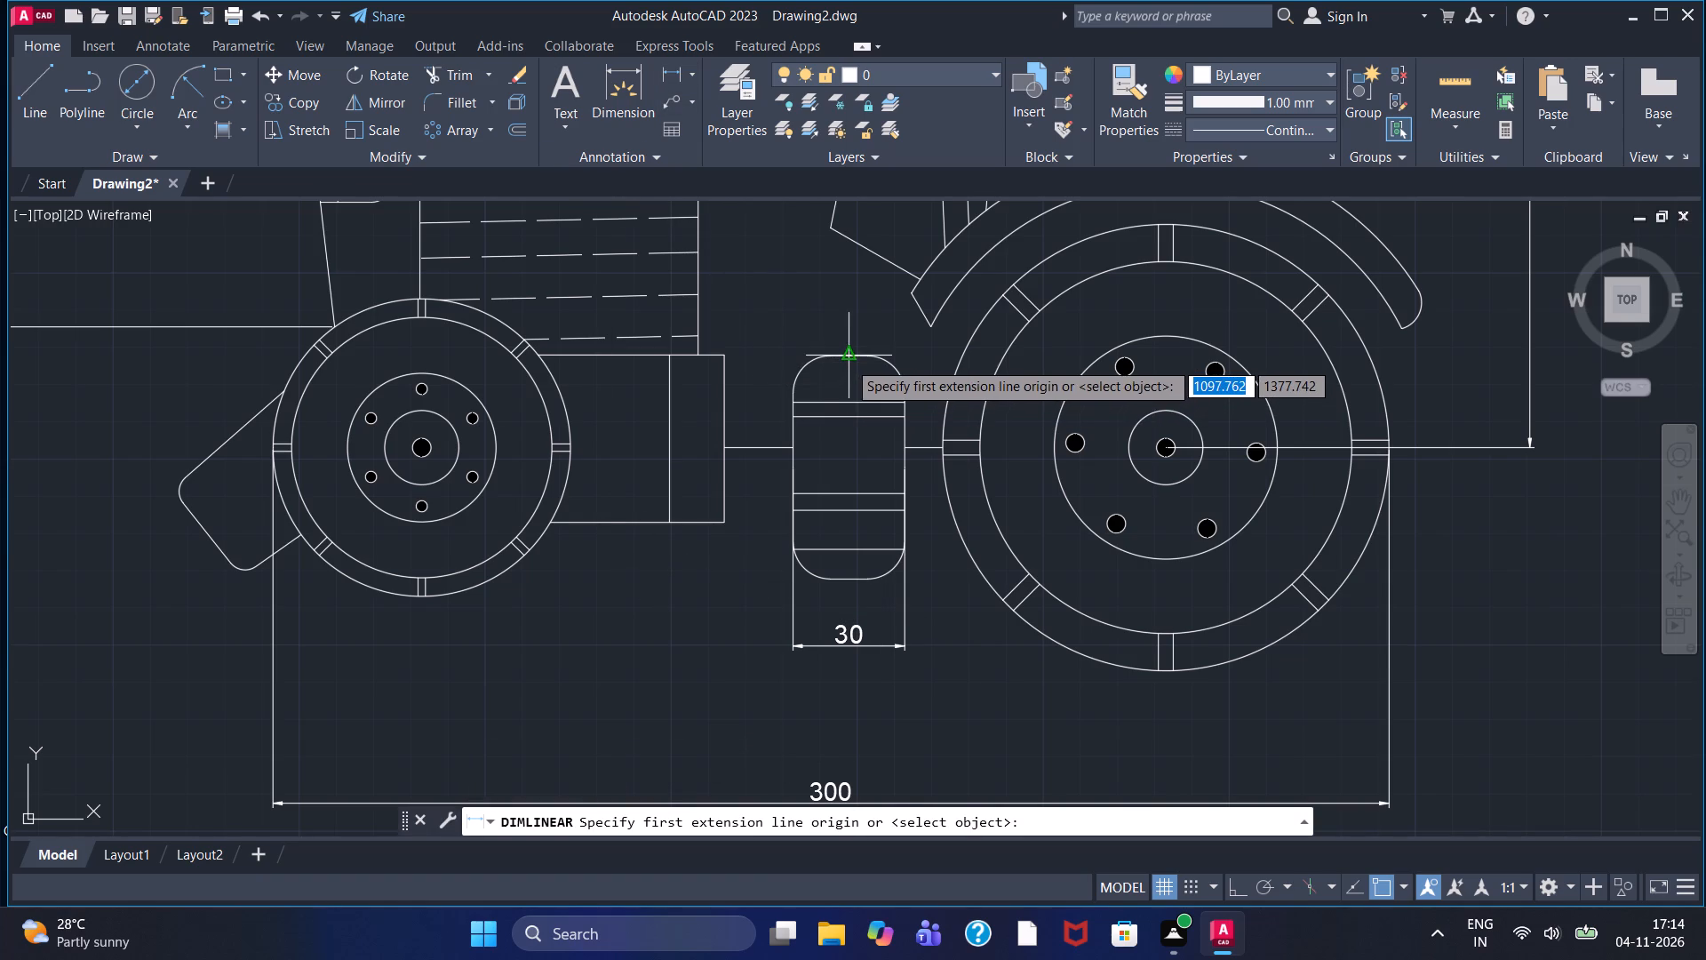
click(849, 354)
double_click(845, 574)
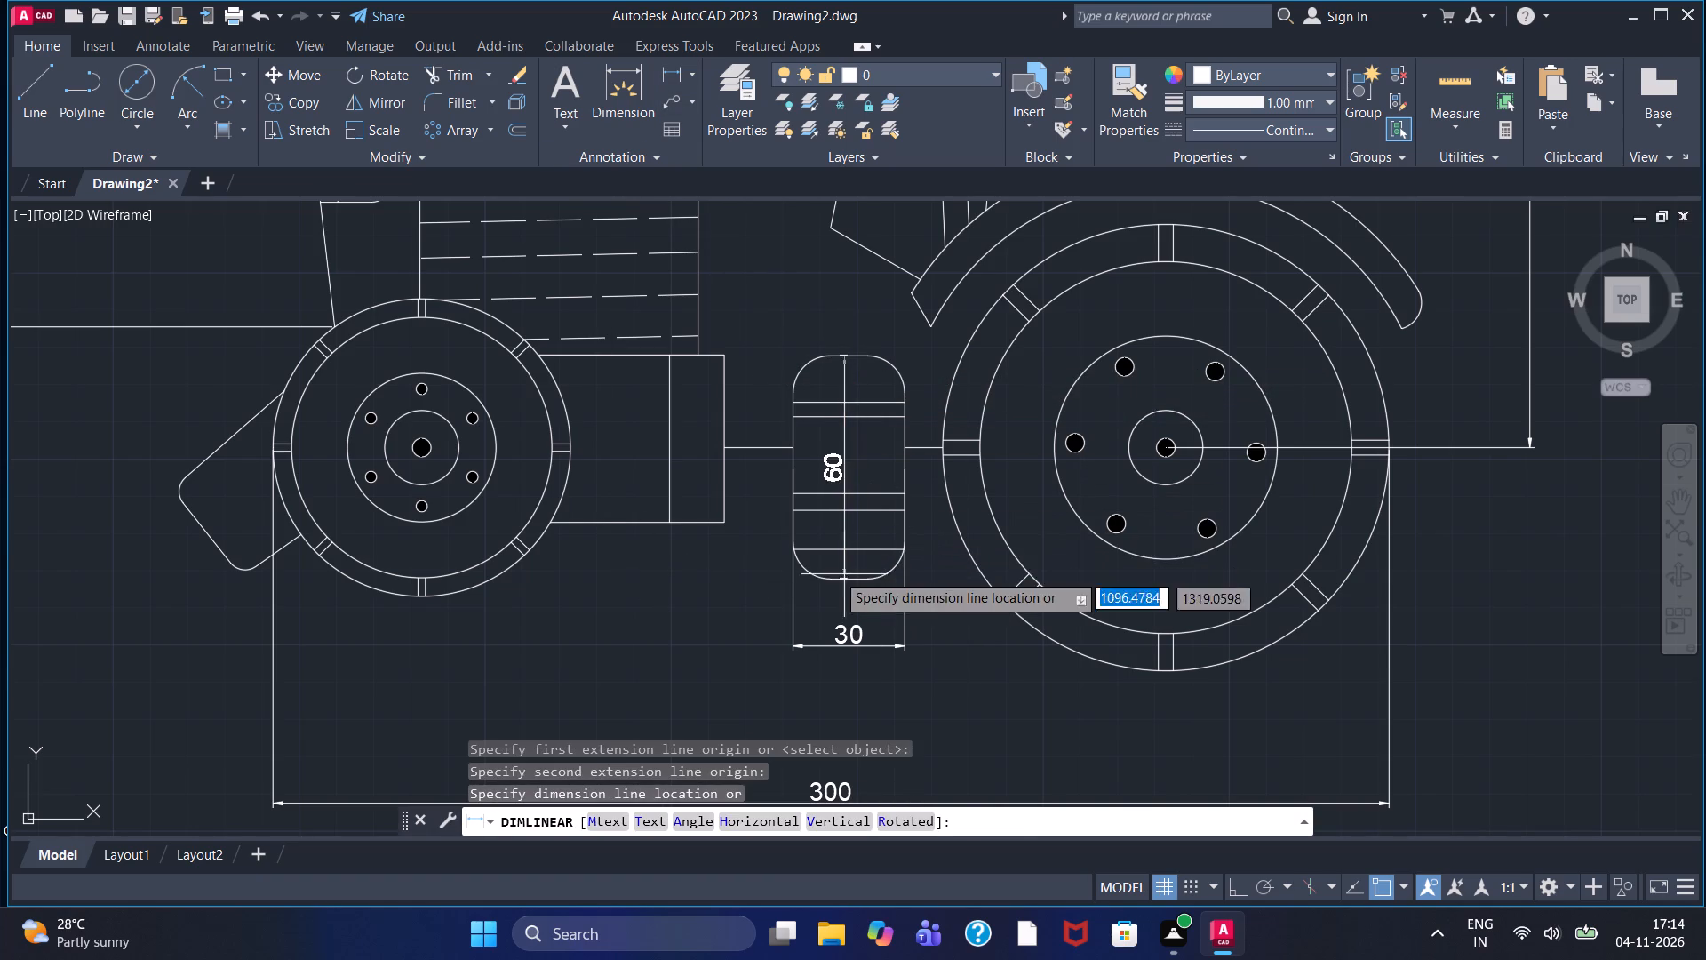
click(762, 550)
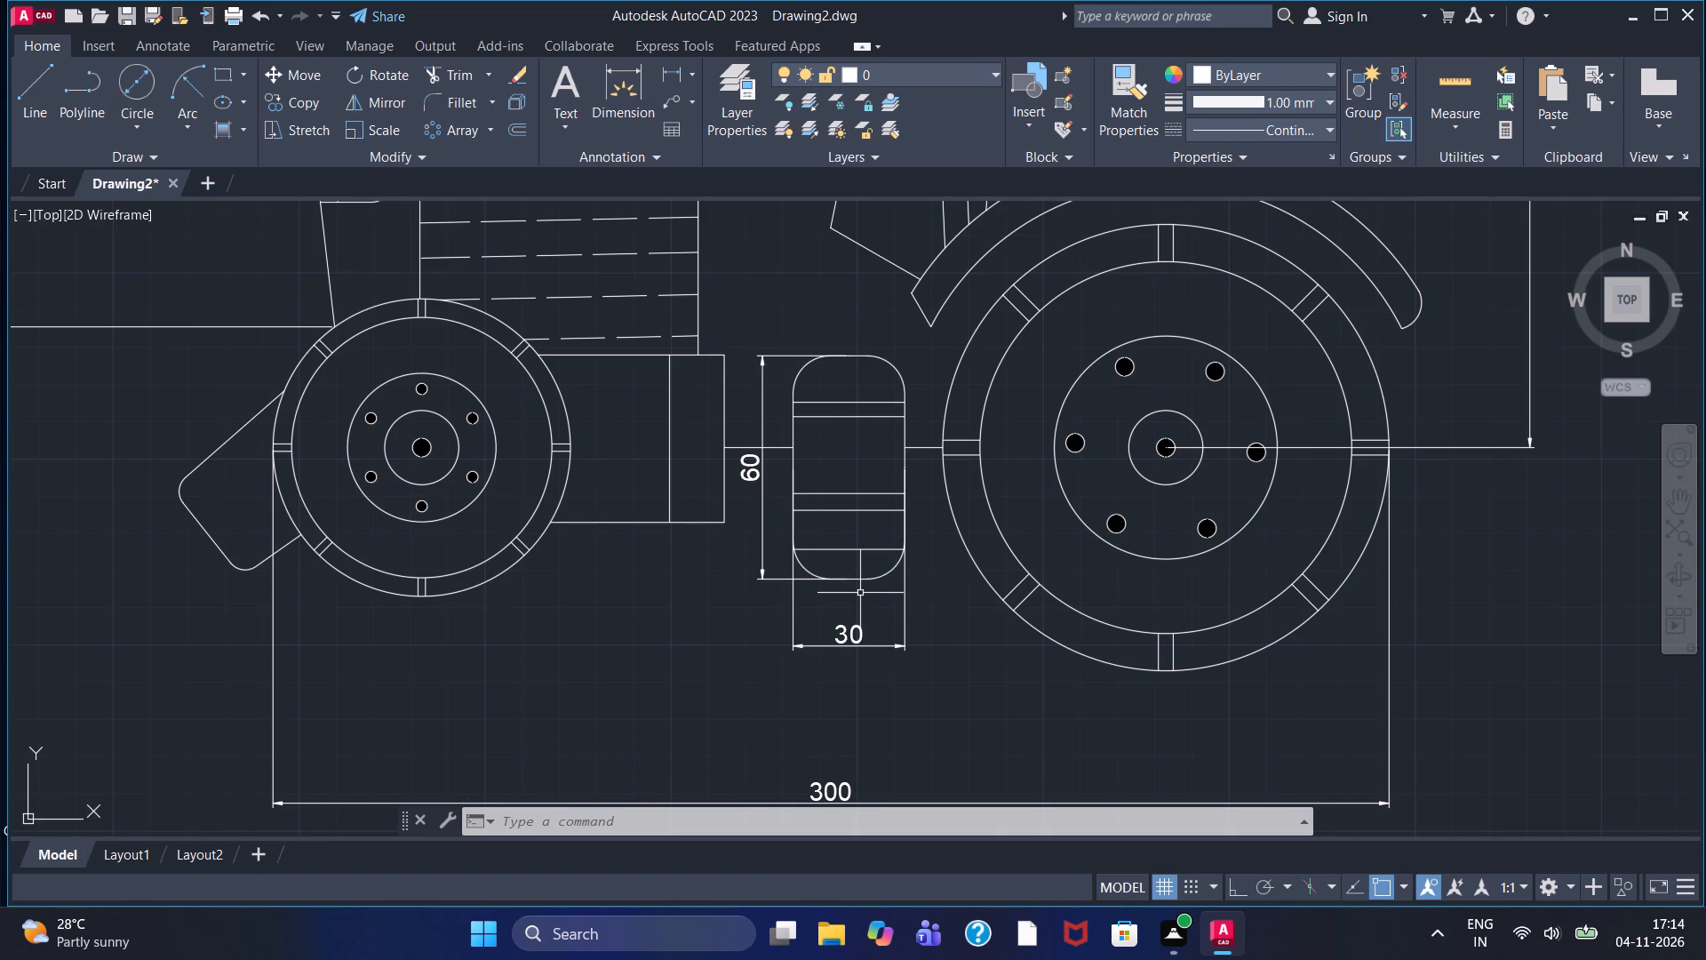
Add a vertical linear dimension for the height of the rectangular body block behind the front wheel, placed along its inner vertical line.
scroll(867, 485, up, 1)
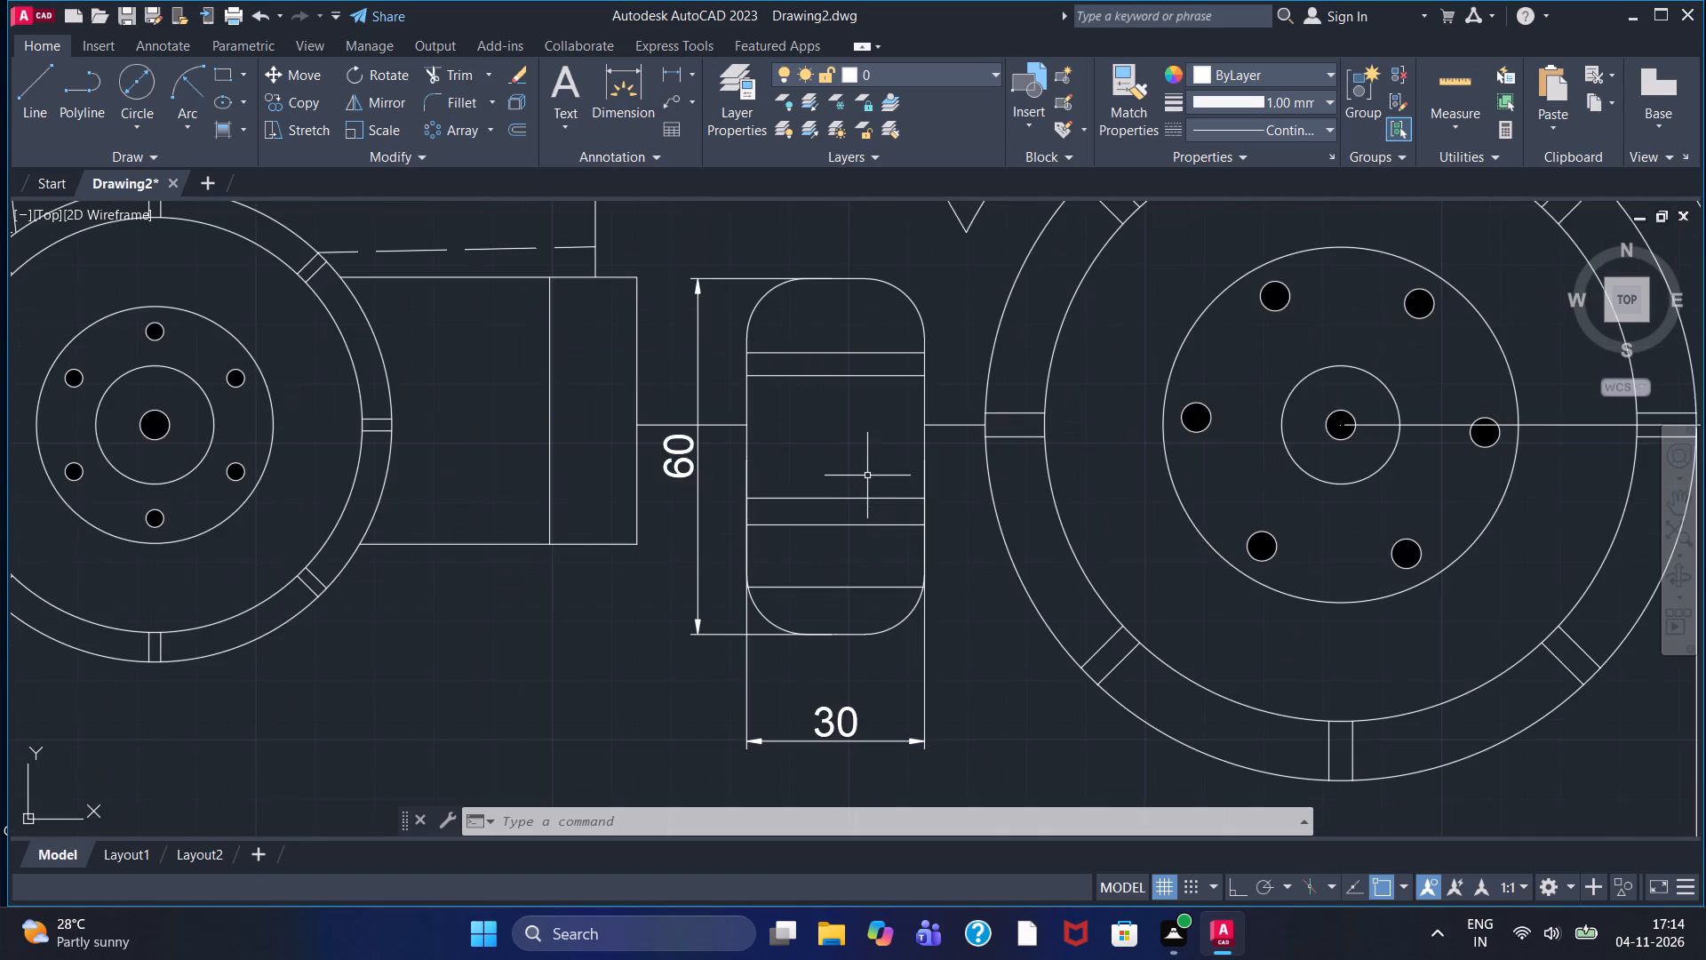
scroll(866, 472, down, 1)
middle_drag(866, 472, 1015, 484)
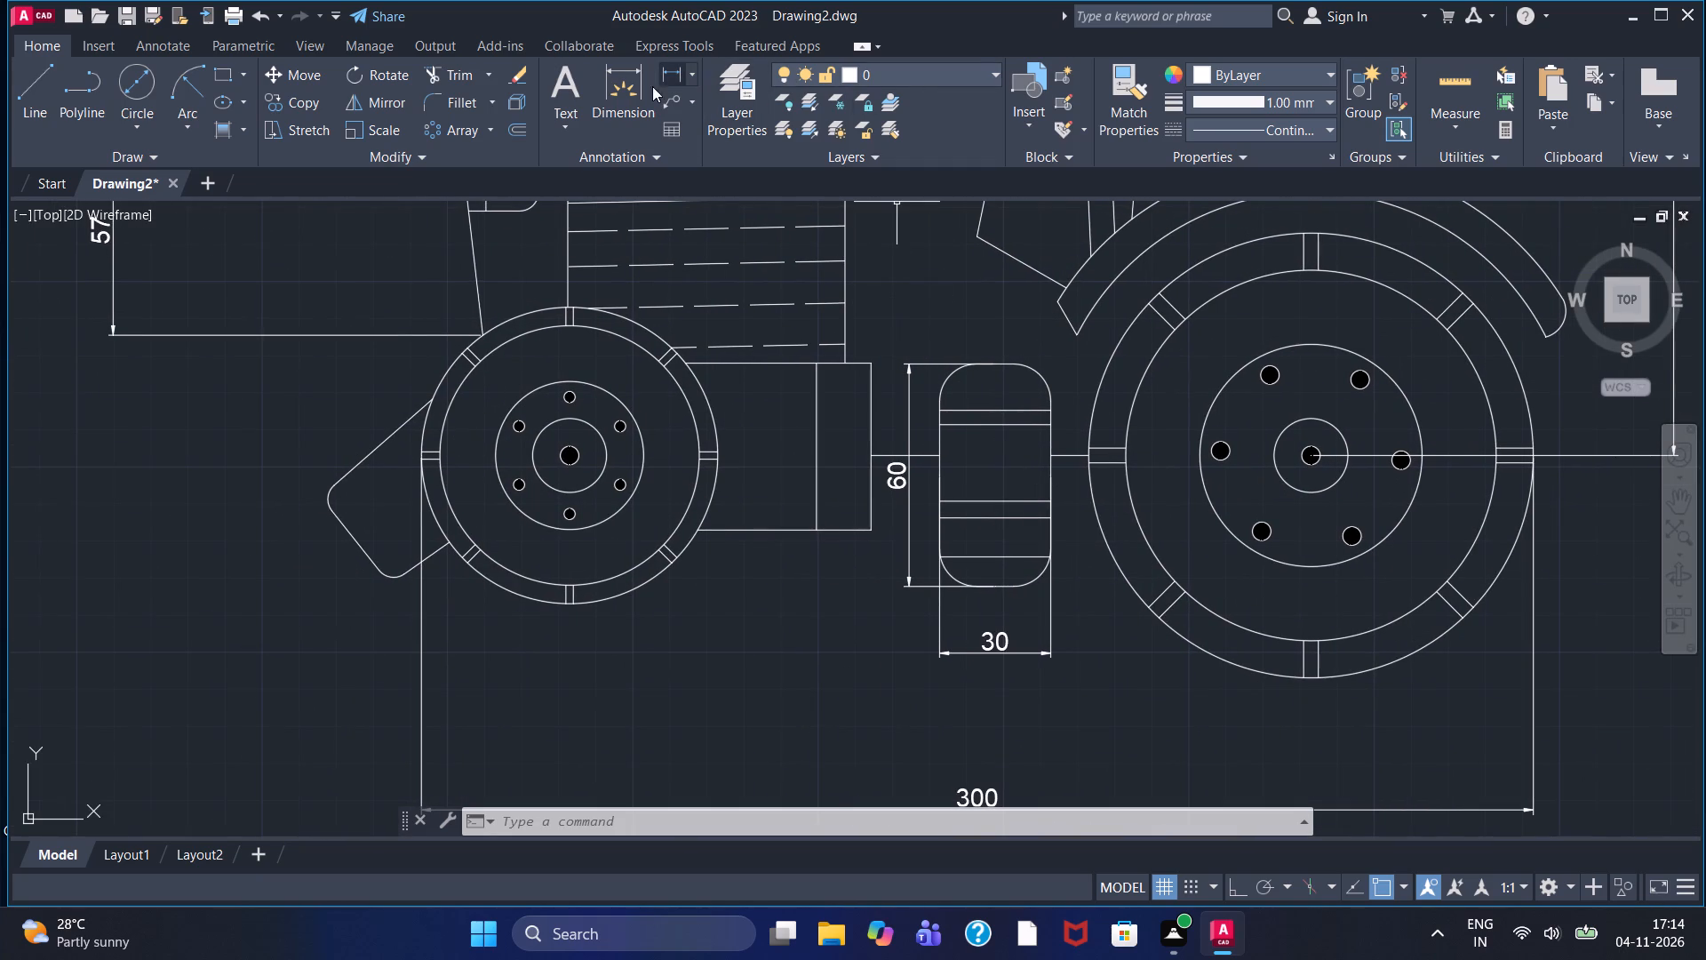
double_click(666, 65)
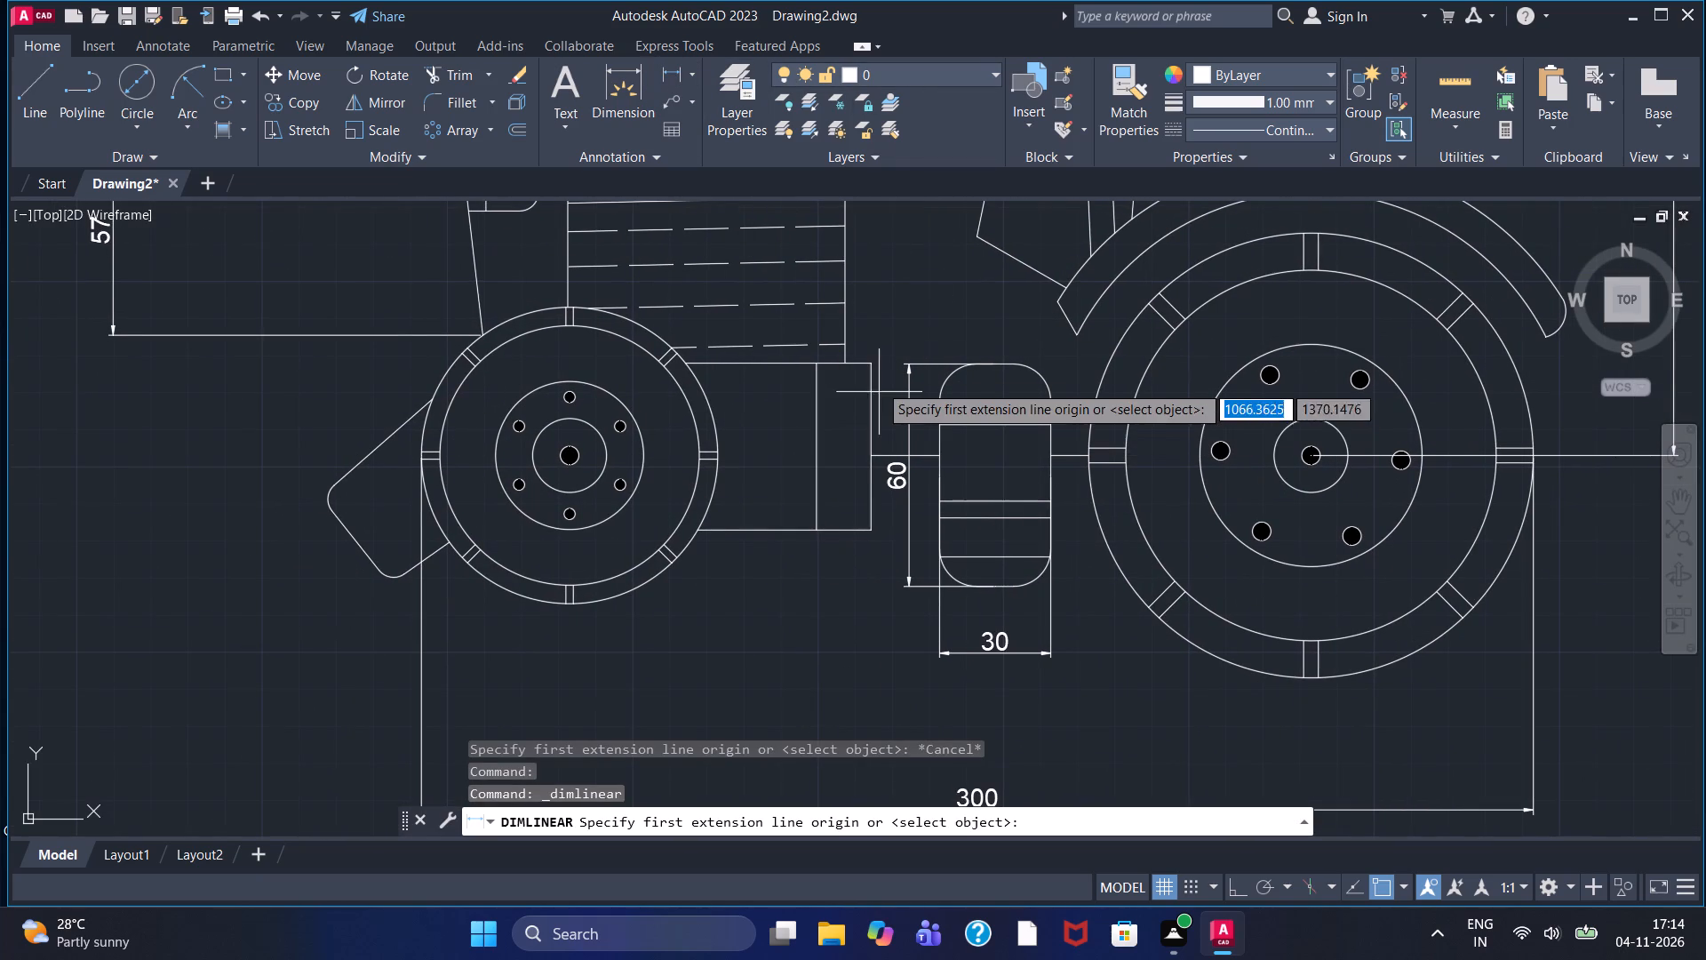
click(817, 362)
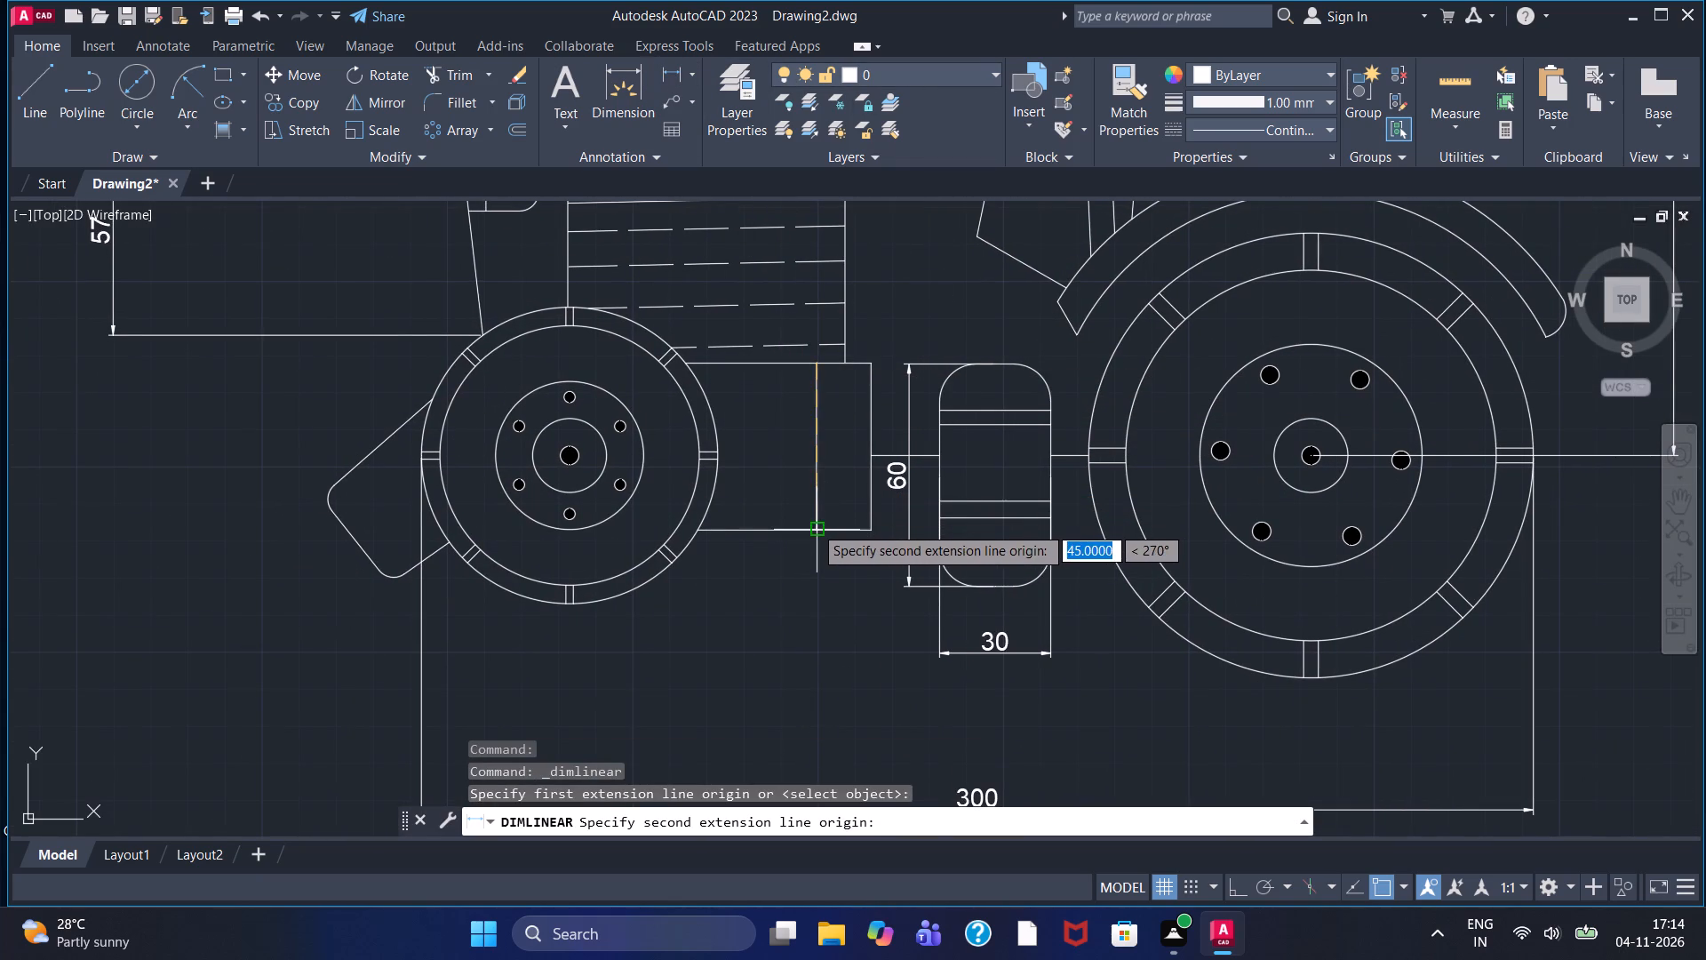
triple_click(814, 525)
click(777, 475)
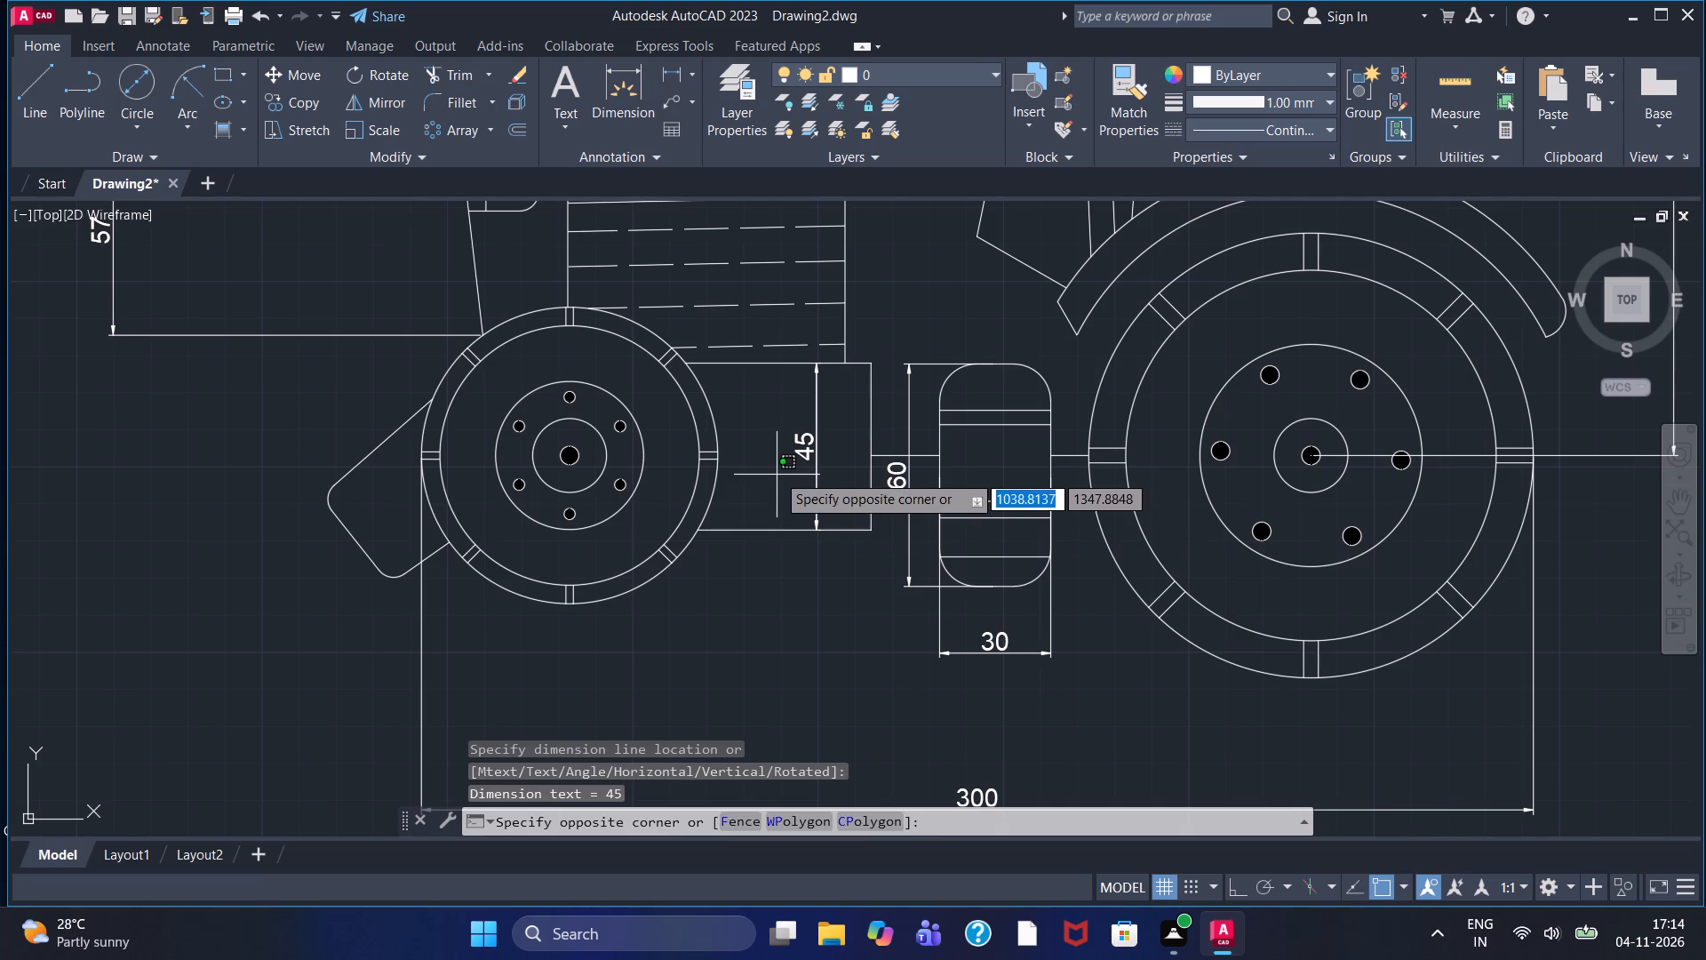
double_click(777, 461)
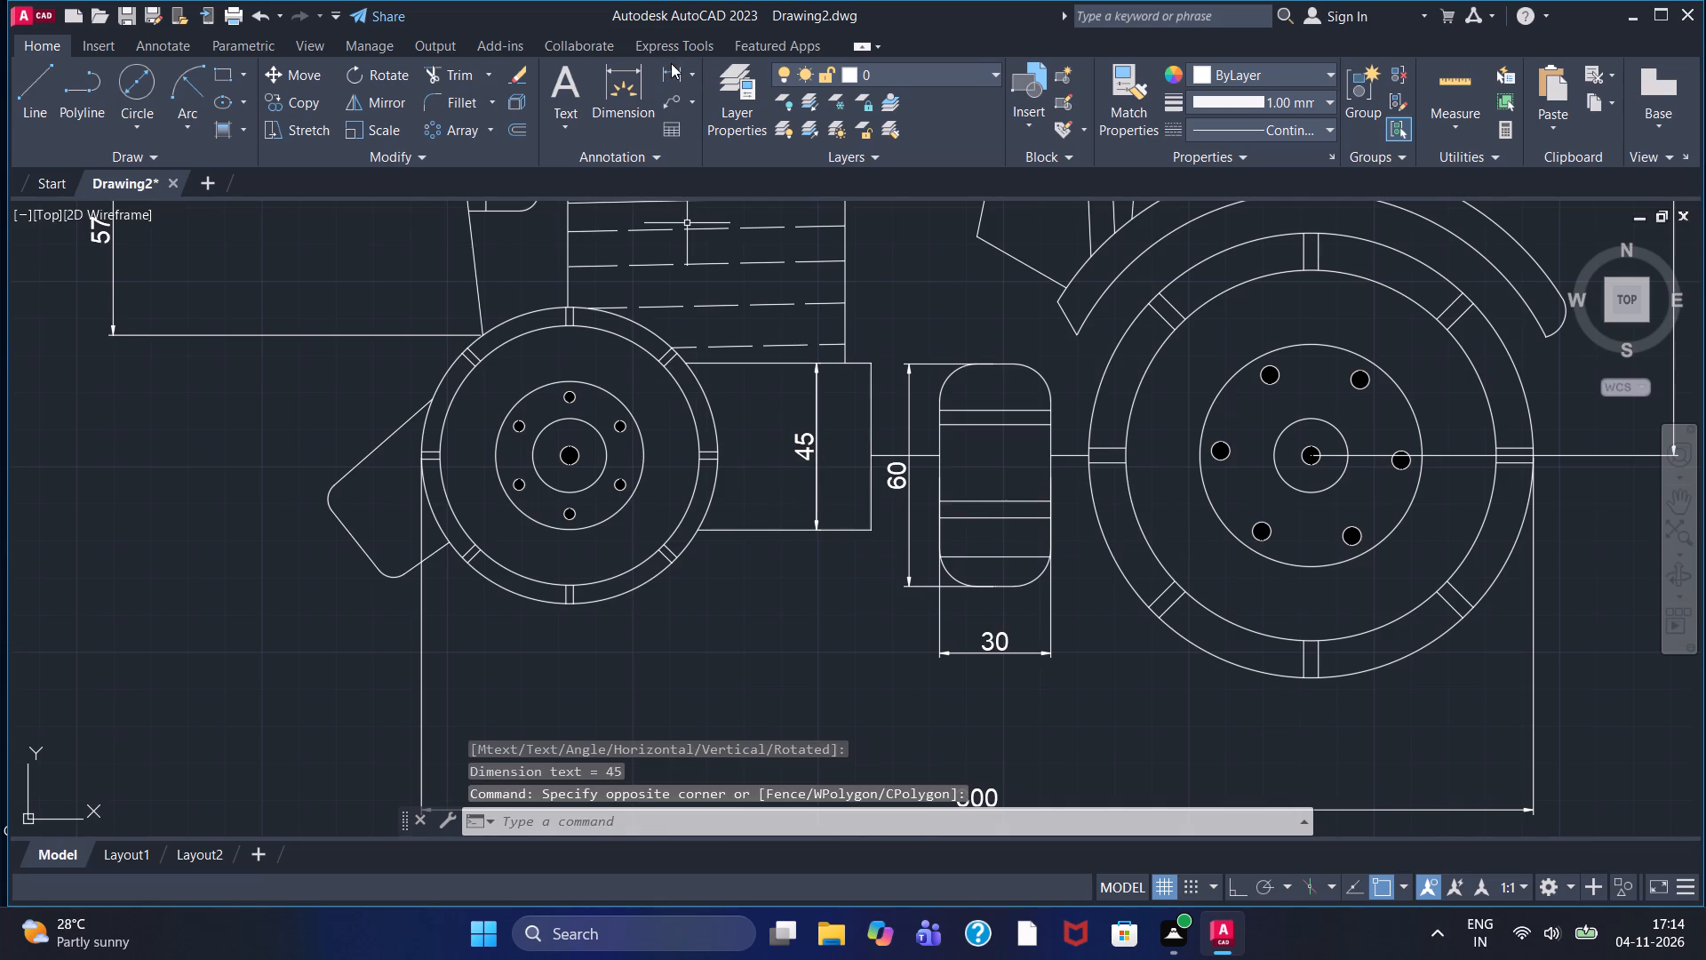
Add a horizontal linear dimension along the body block's bottom edge from the front wheel to its rear corner, placed below the block.
click(671, 63)
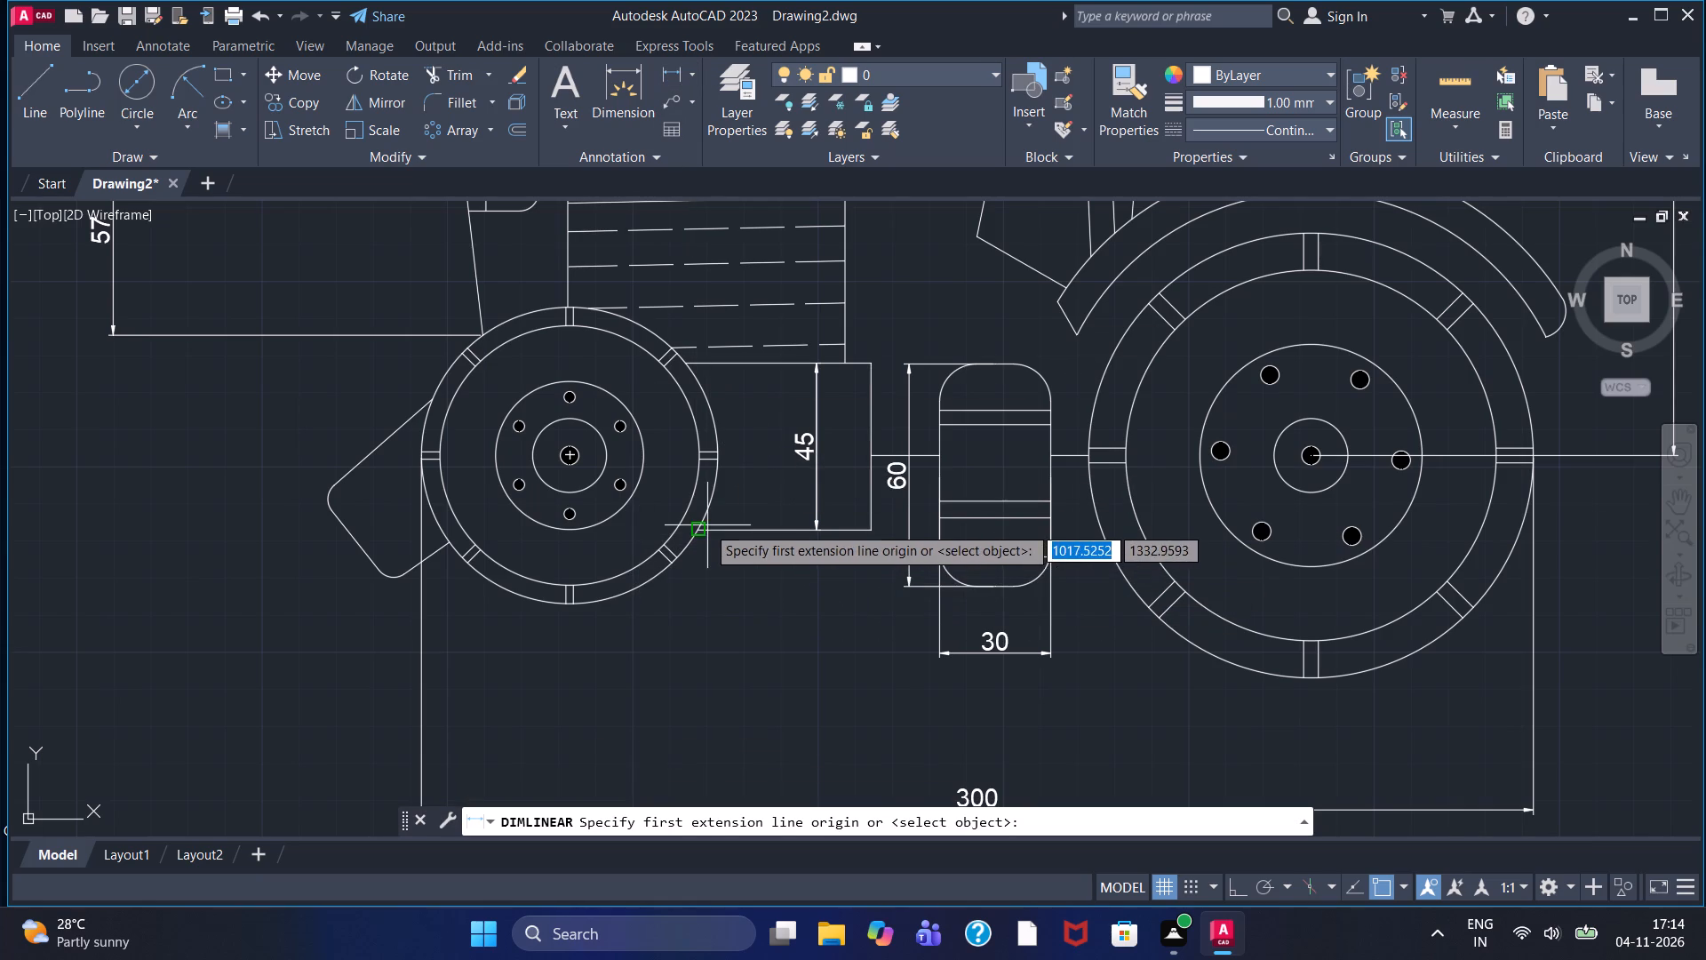
click(704, 526)
click(872, 529)
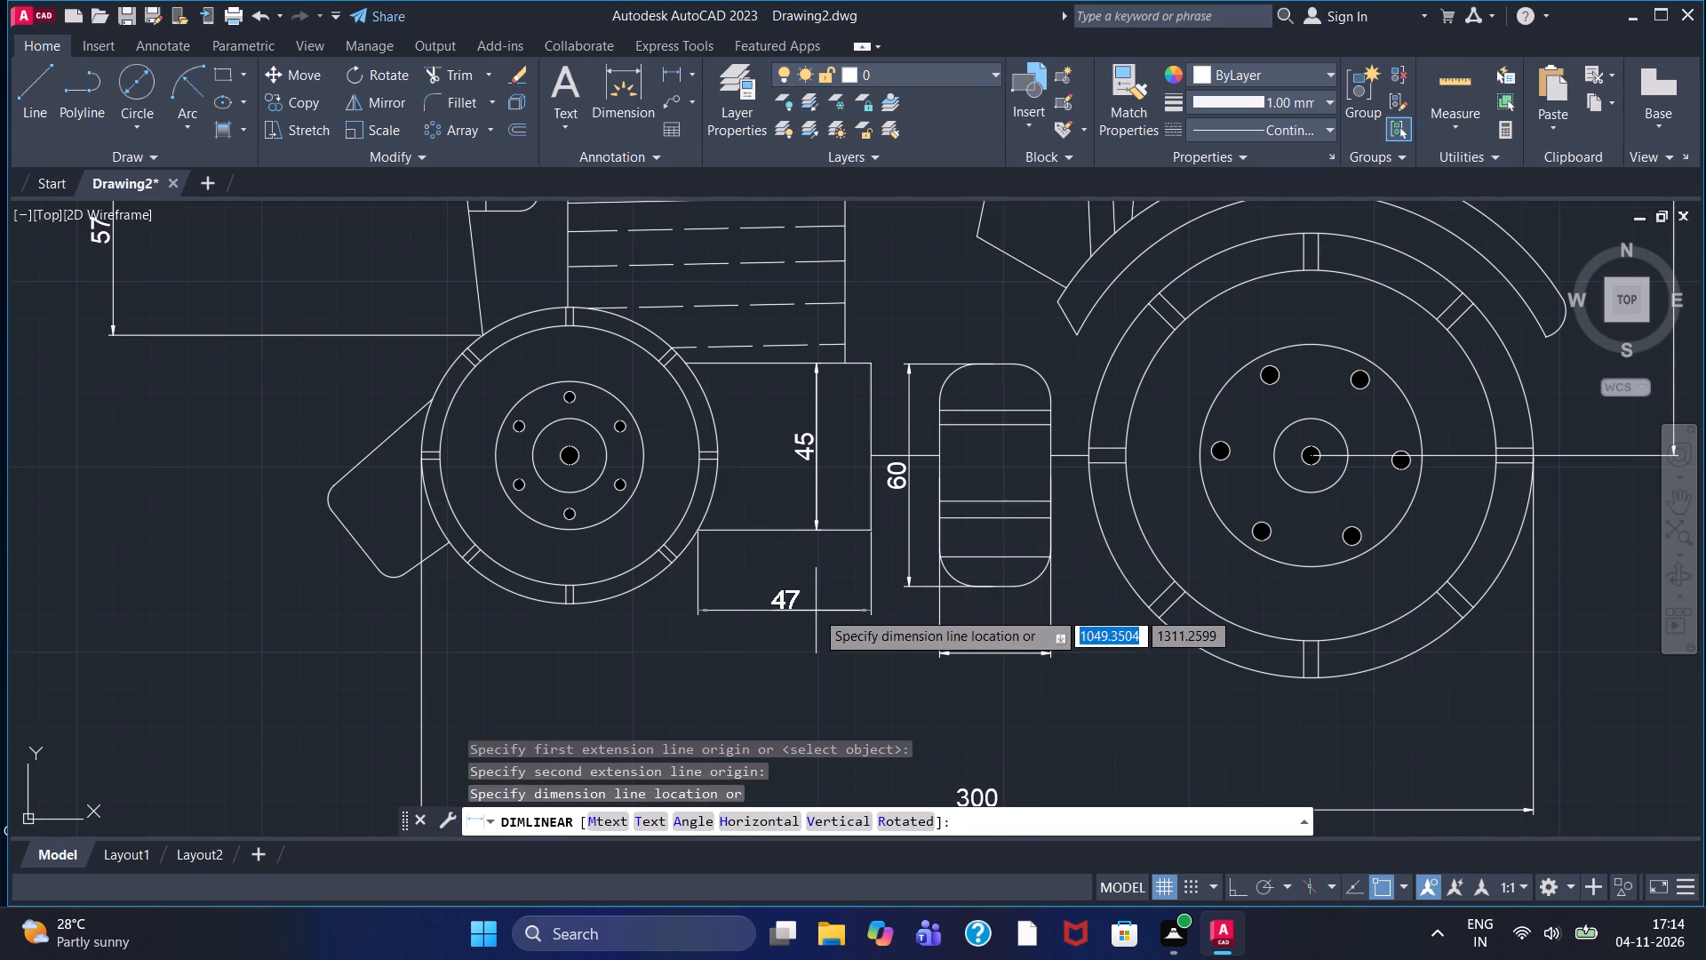
click(816, 611)
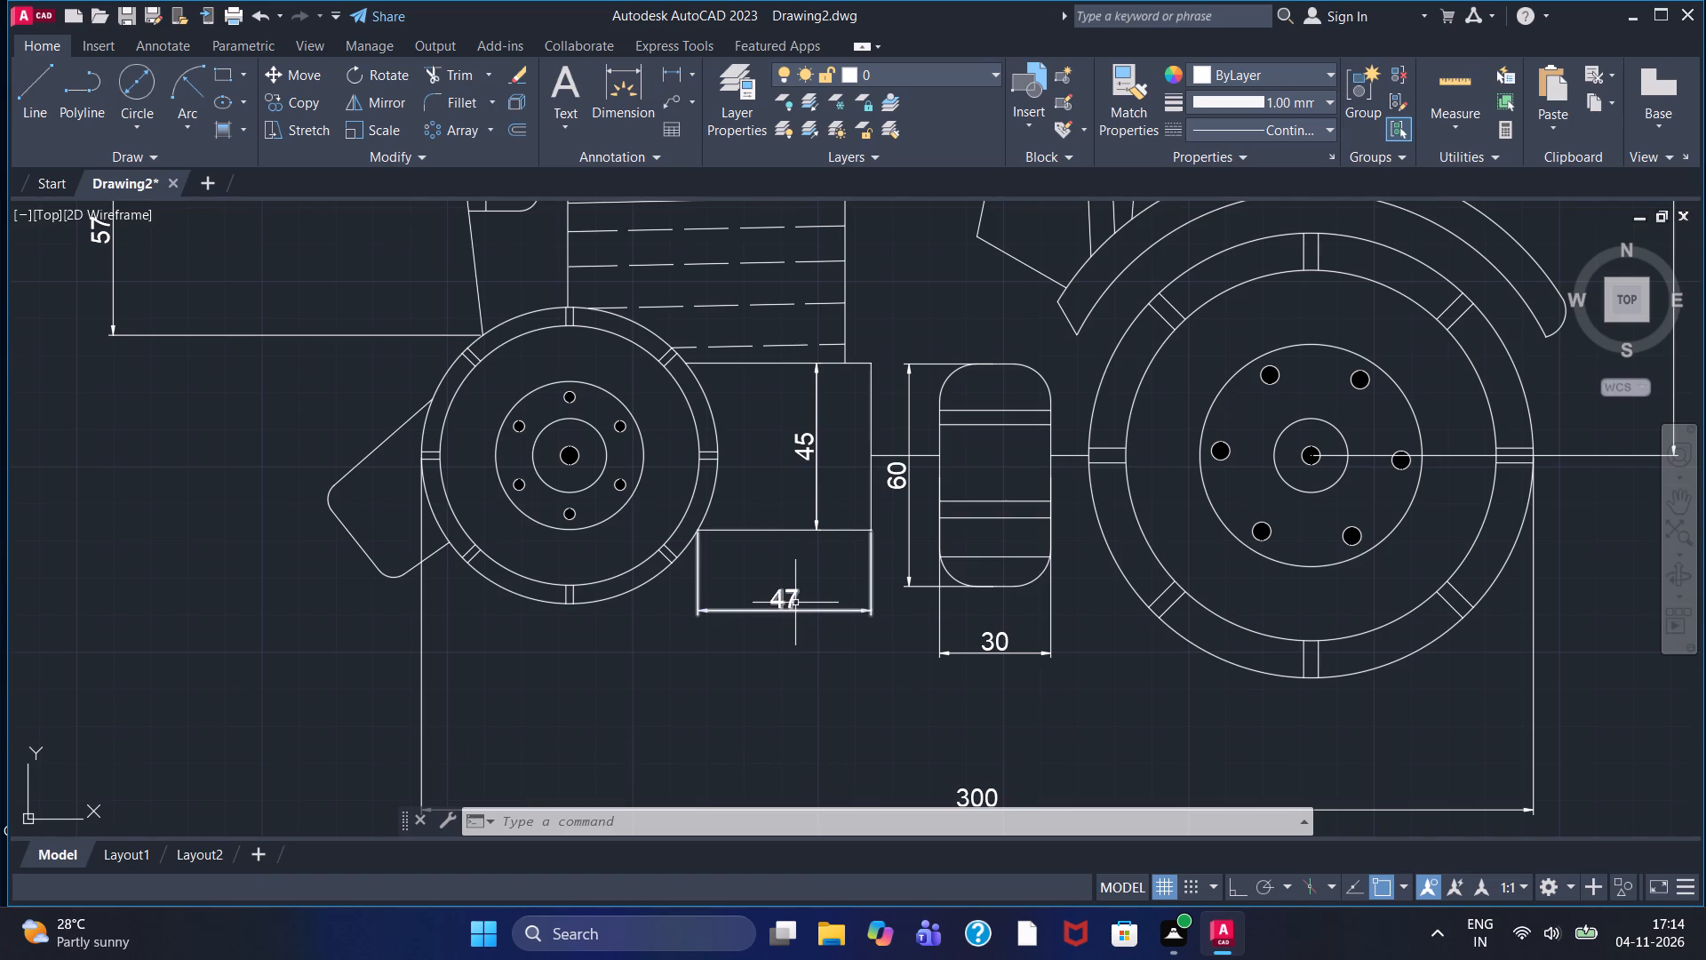
Examine the whole tractor drawing for parts that still lack dimensions.
scroll(794, 603, down, 1)
scroll(794, 603, up, 1)
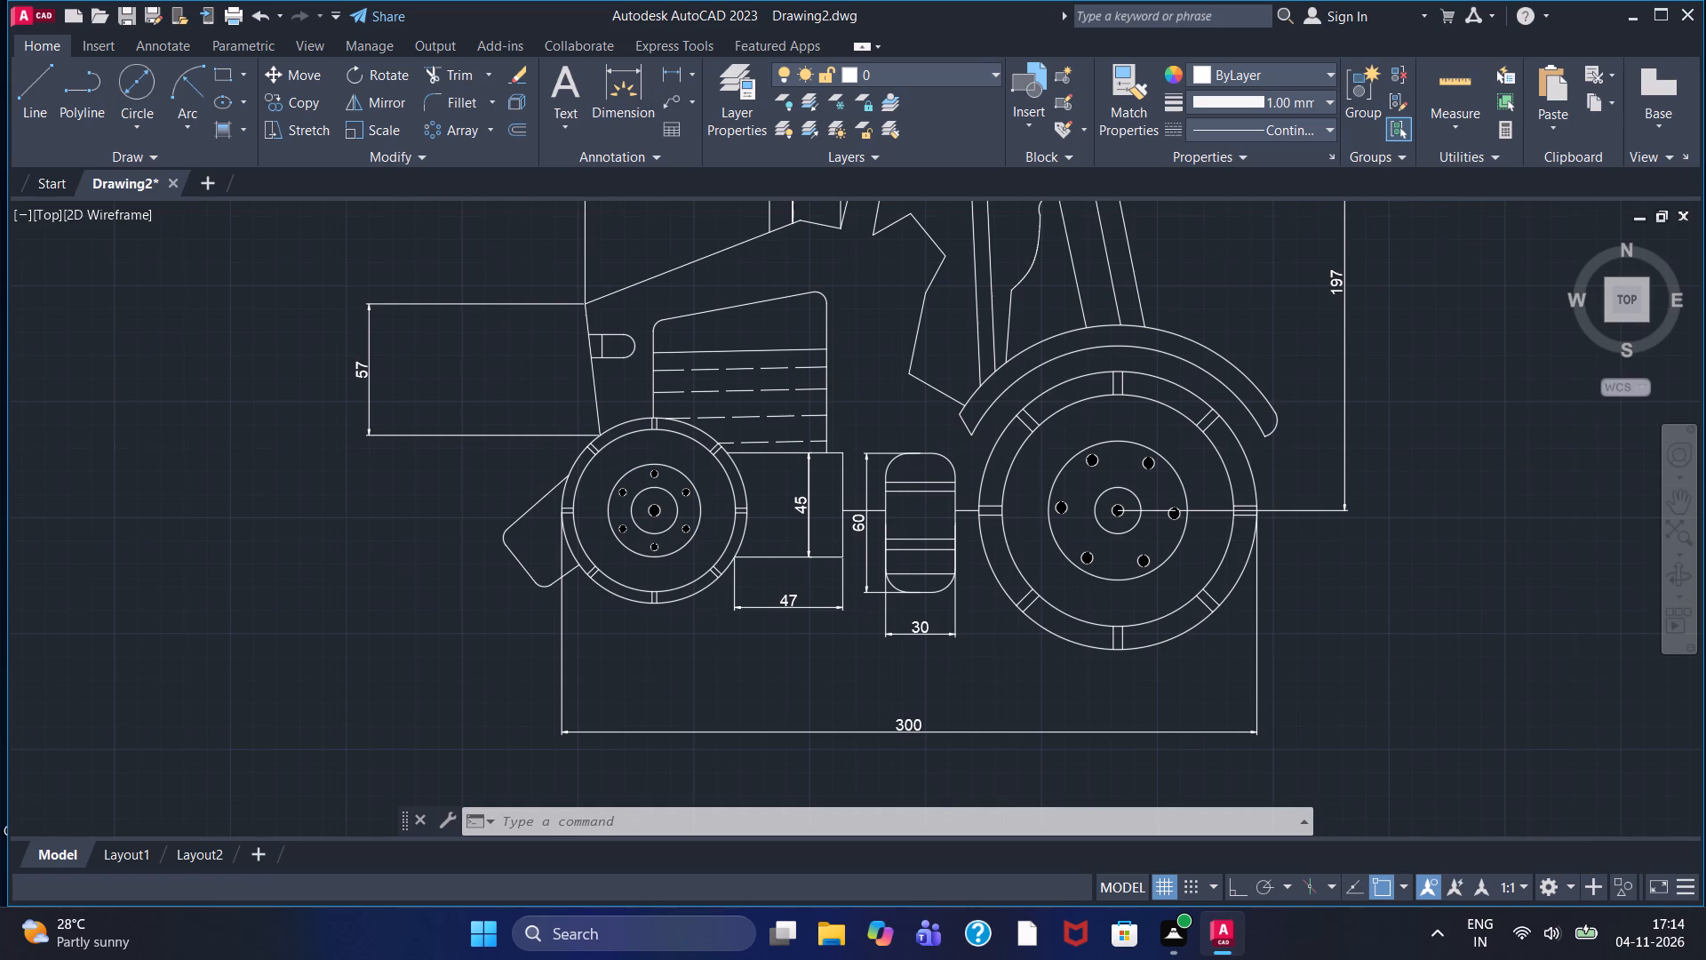
scroll(794, 605, down, 2)
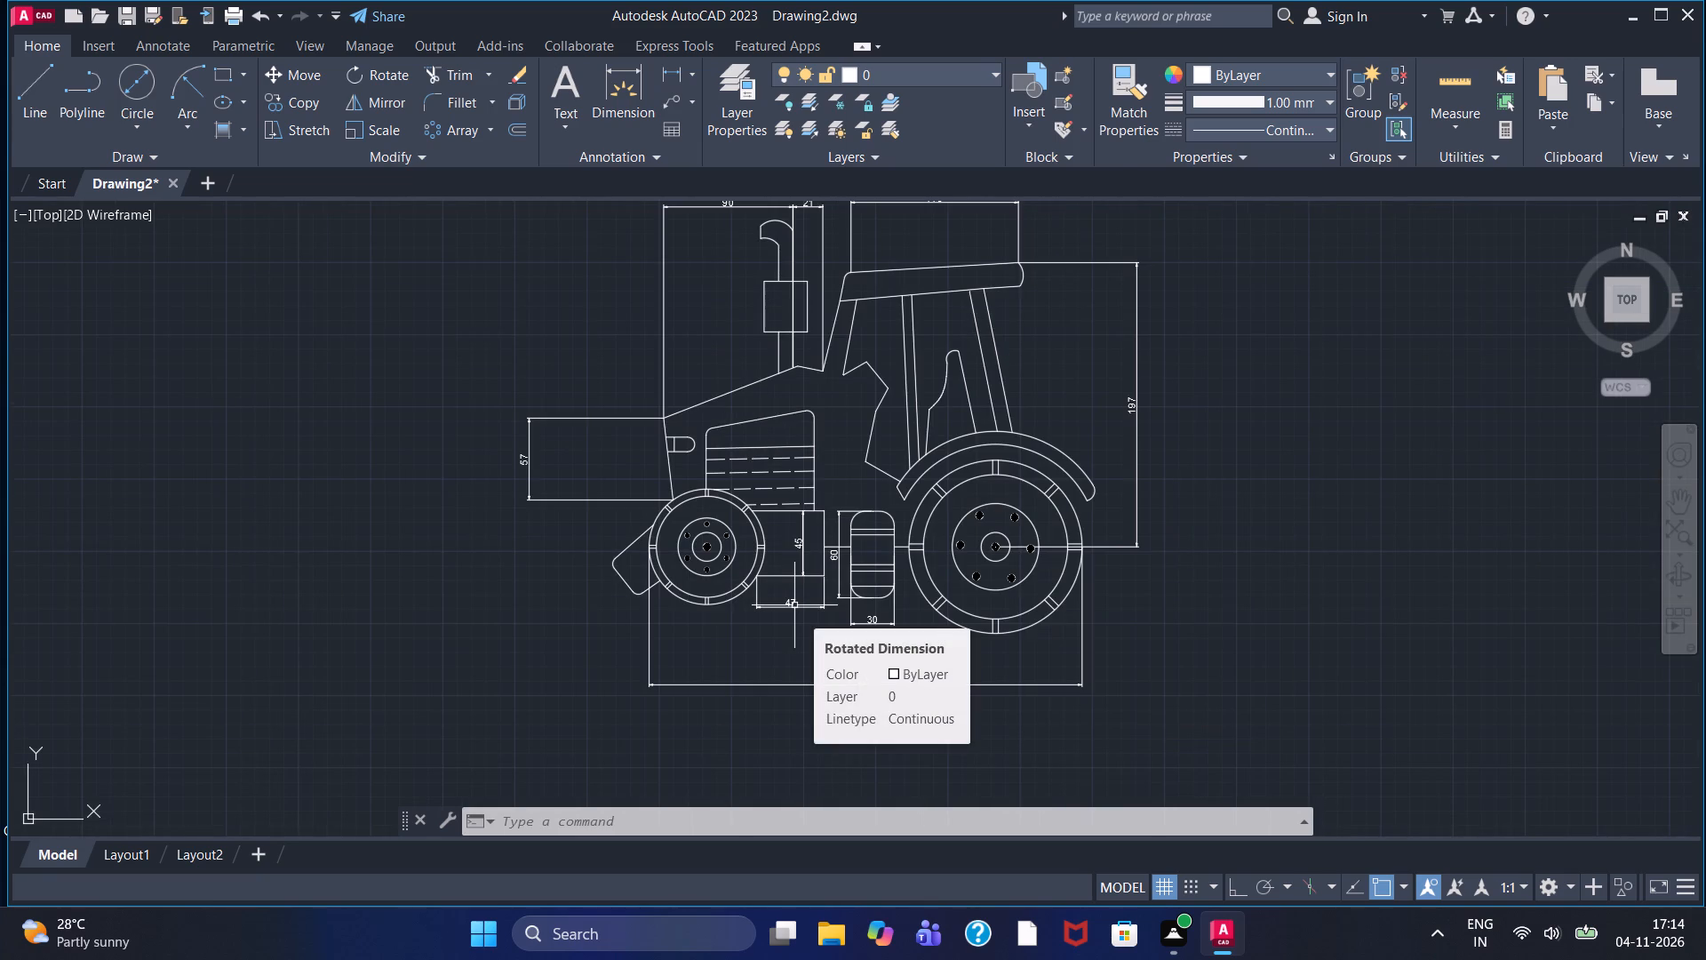
scroll(794, 605, down, 1)
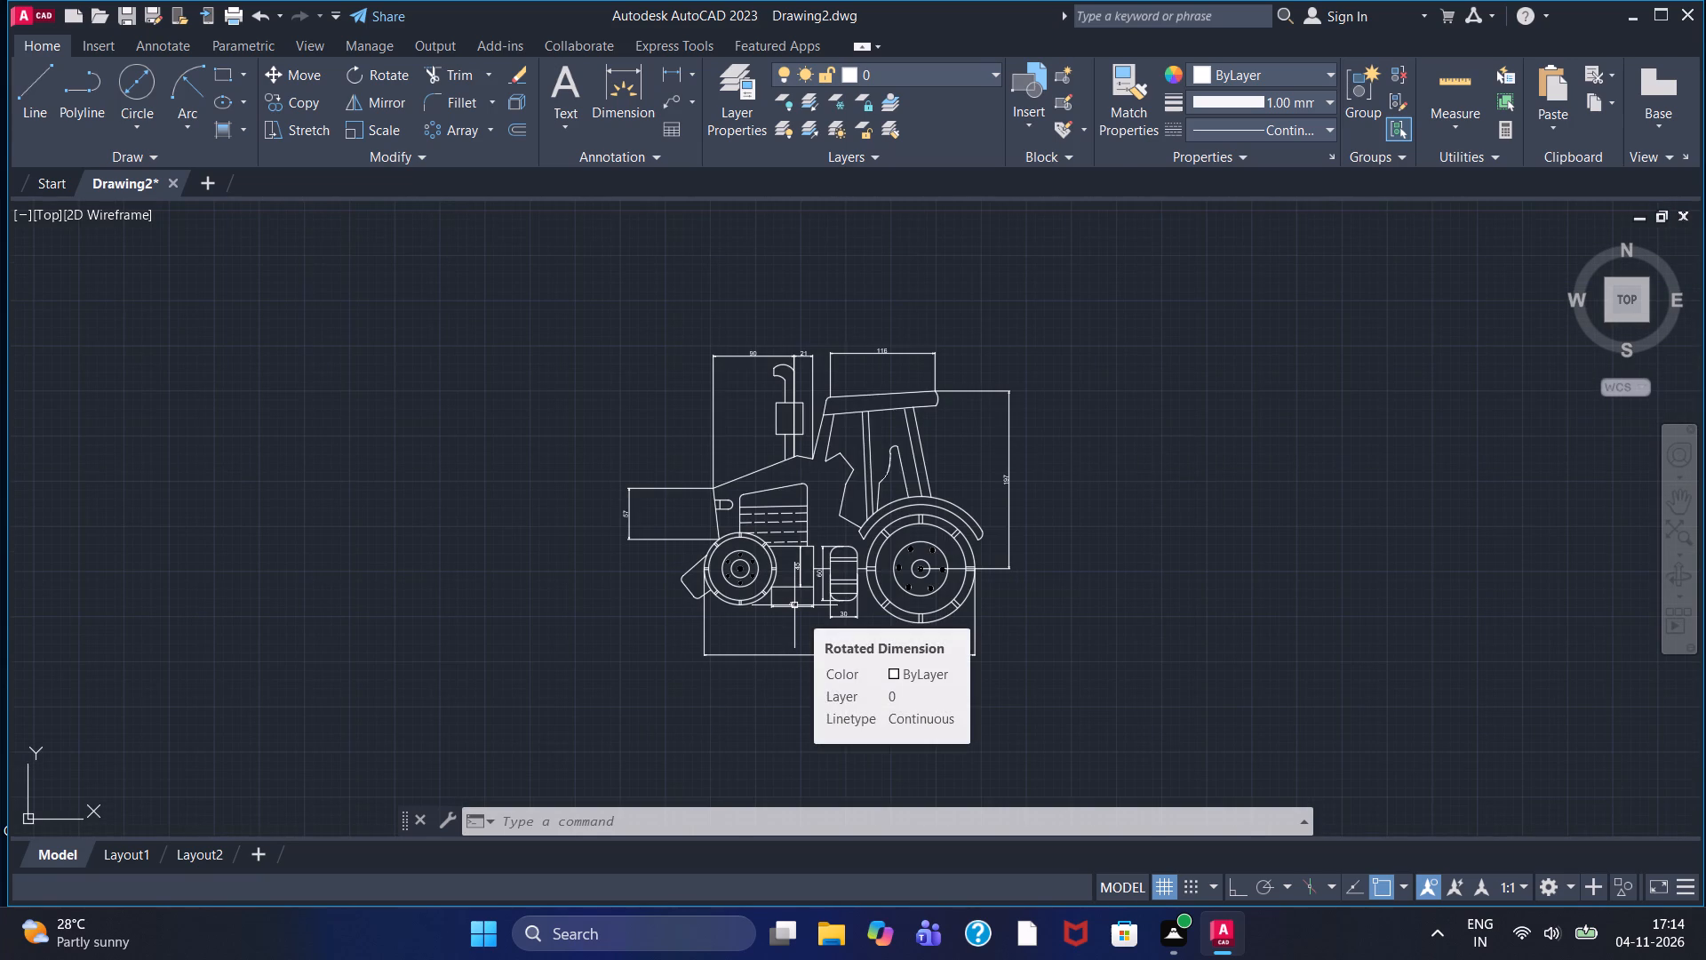
scroll(794, 605, down, 1)
scroll(794, 605, up, 2)
scroll(794, 605, down, 1)
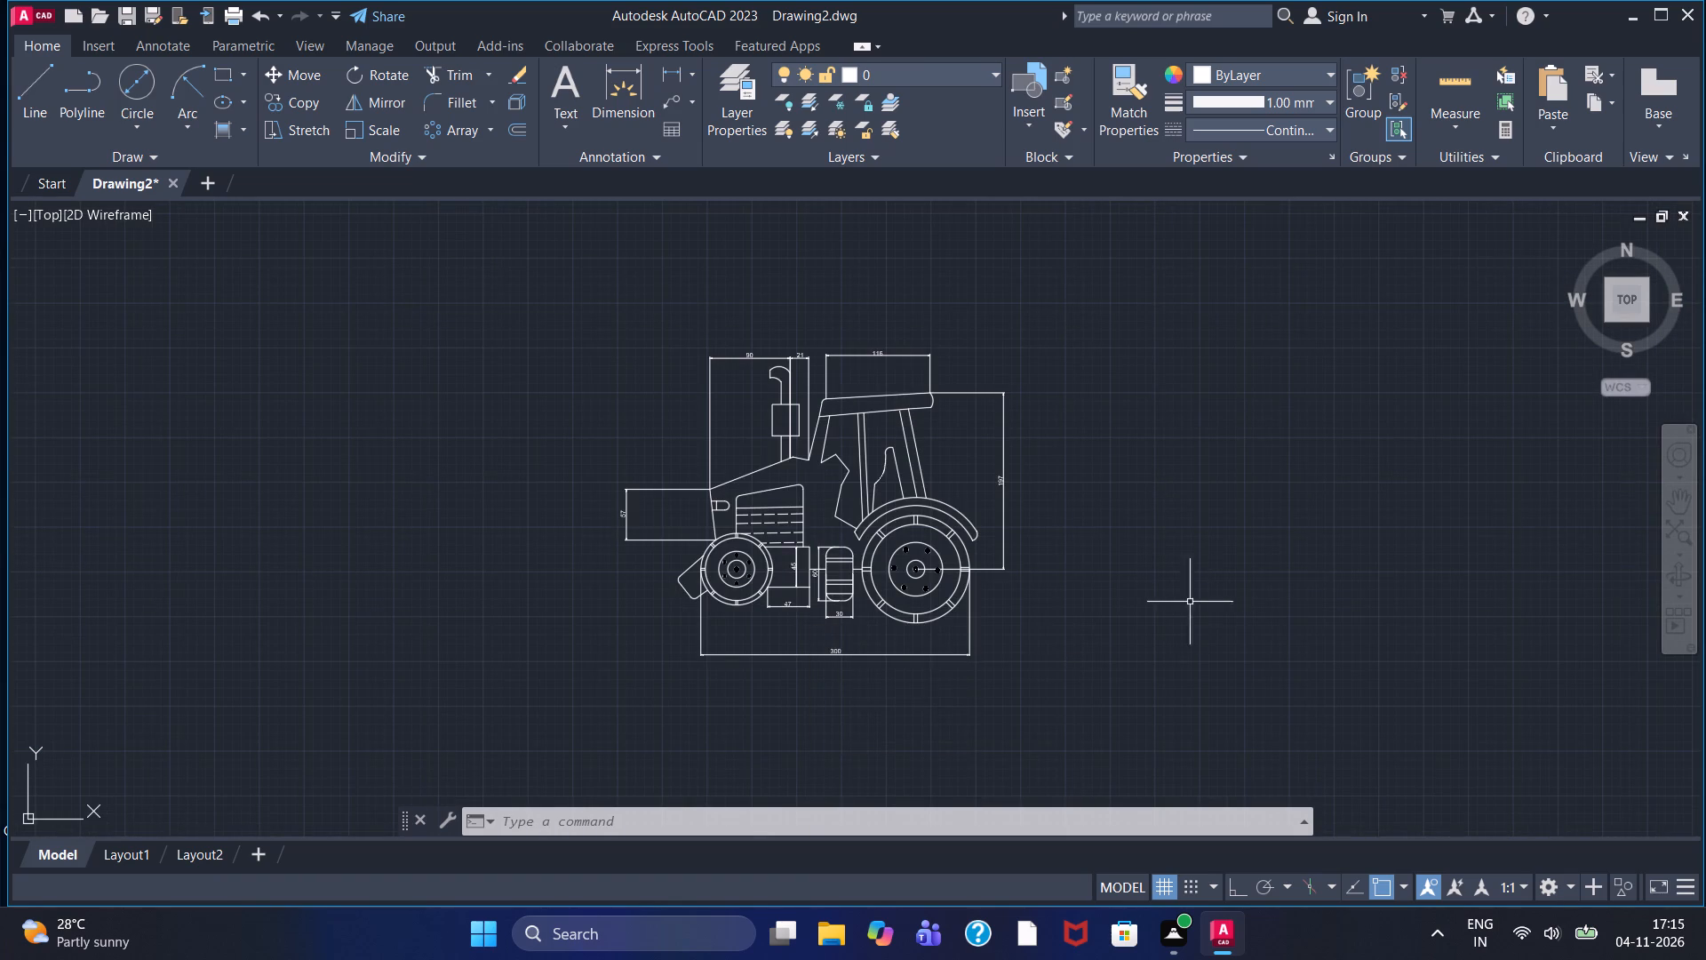
Add an aligned dimension along the rear edge of the cab's rear pillar, from roof to fender, placed behind it.
scroll(1129, 602, up, 1)
middle_drag(1112, 594, 1225, 660)
scroll(929, 489, up, 2)
middle_drag(943, 480, 1008, 575)
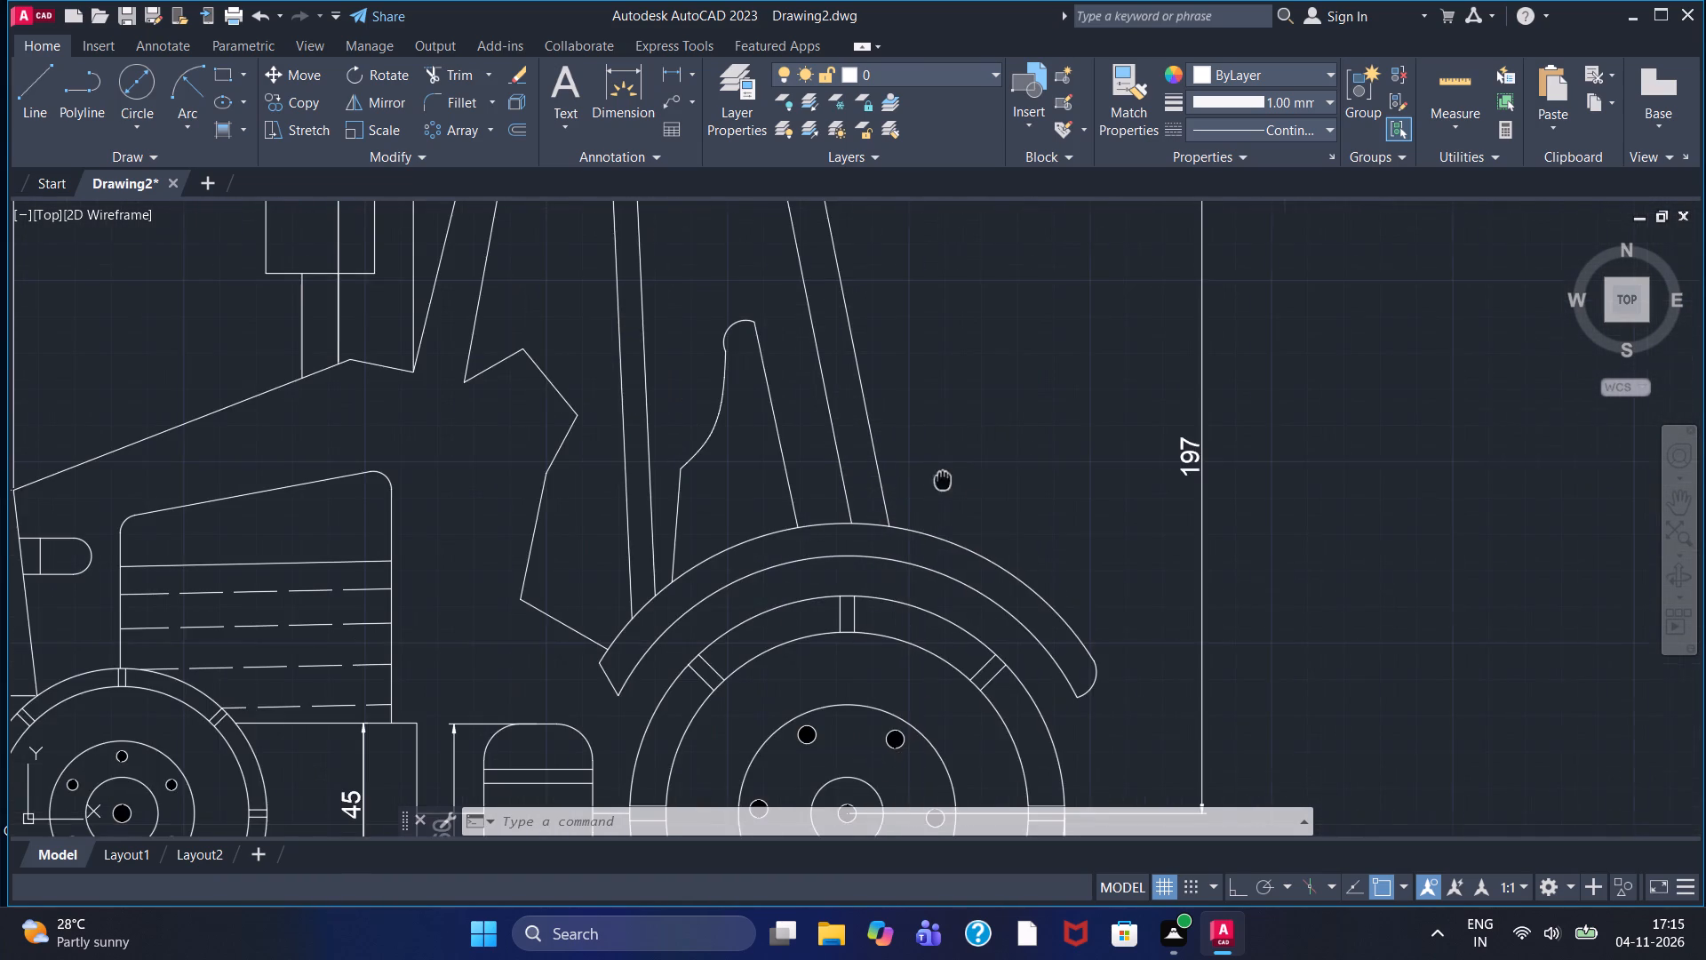
middle_drag(1008, 575, 1060, 656)
click(693, 74)
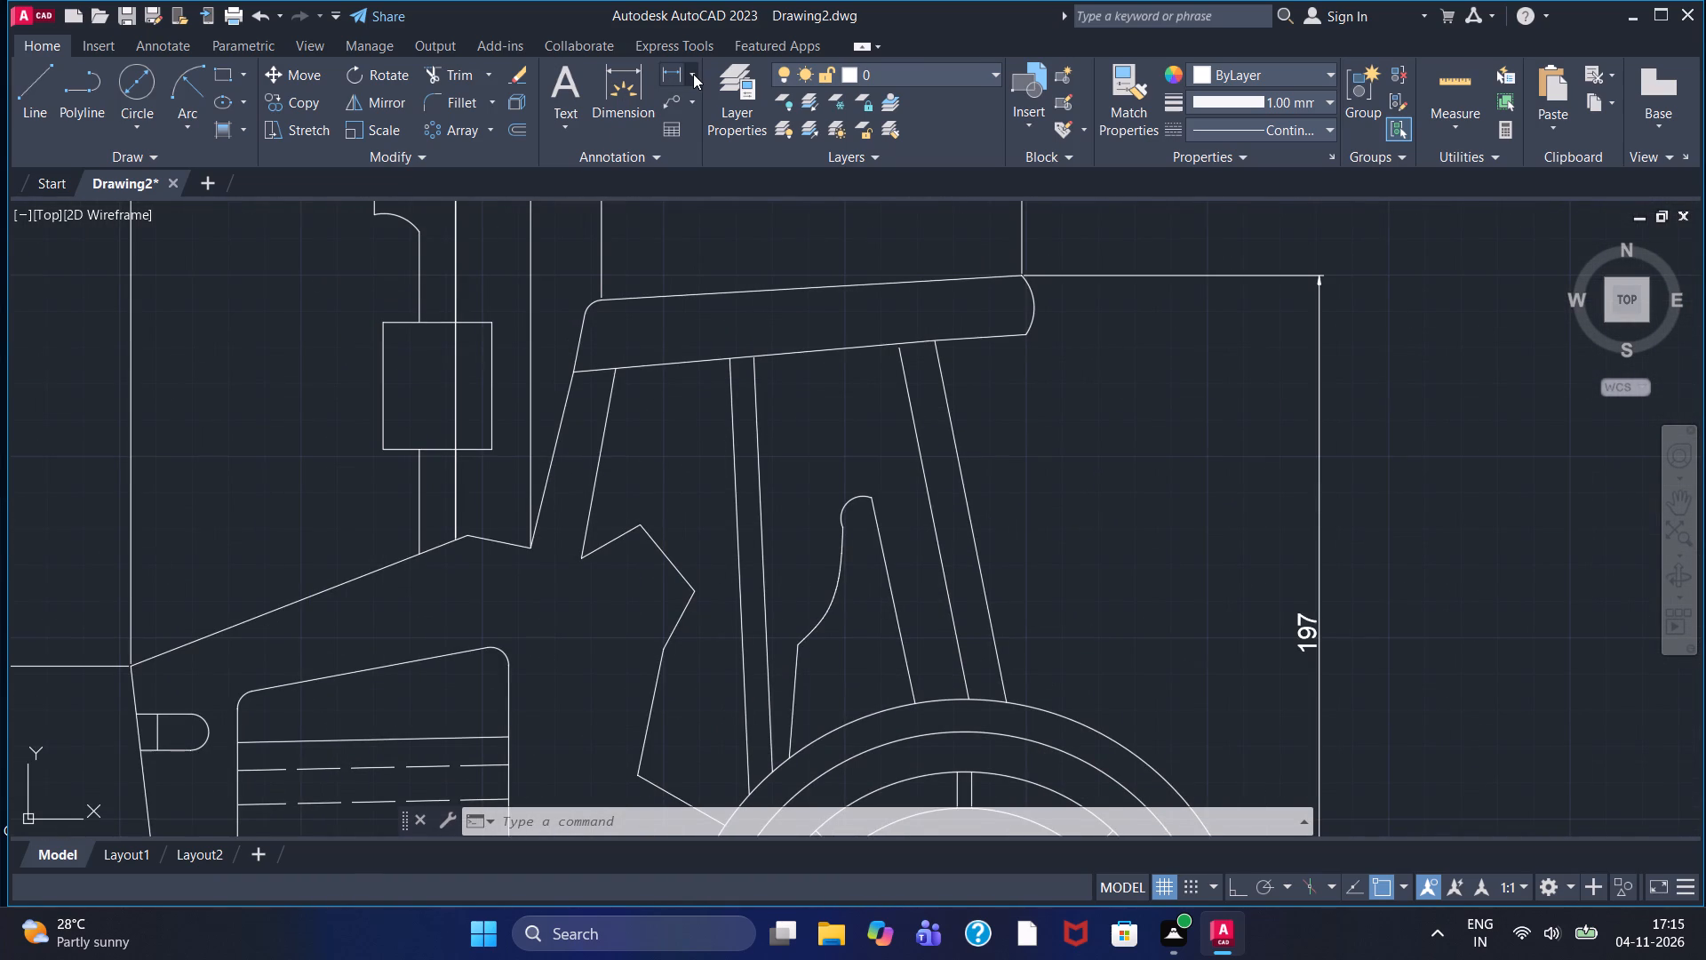
click(693, 161)
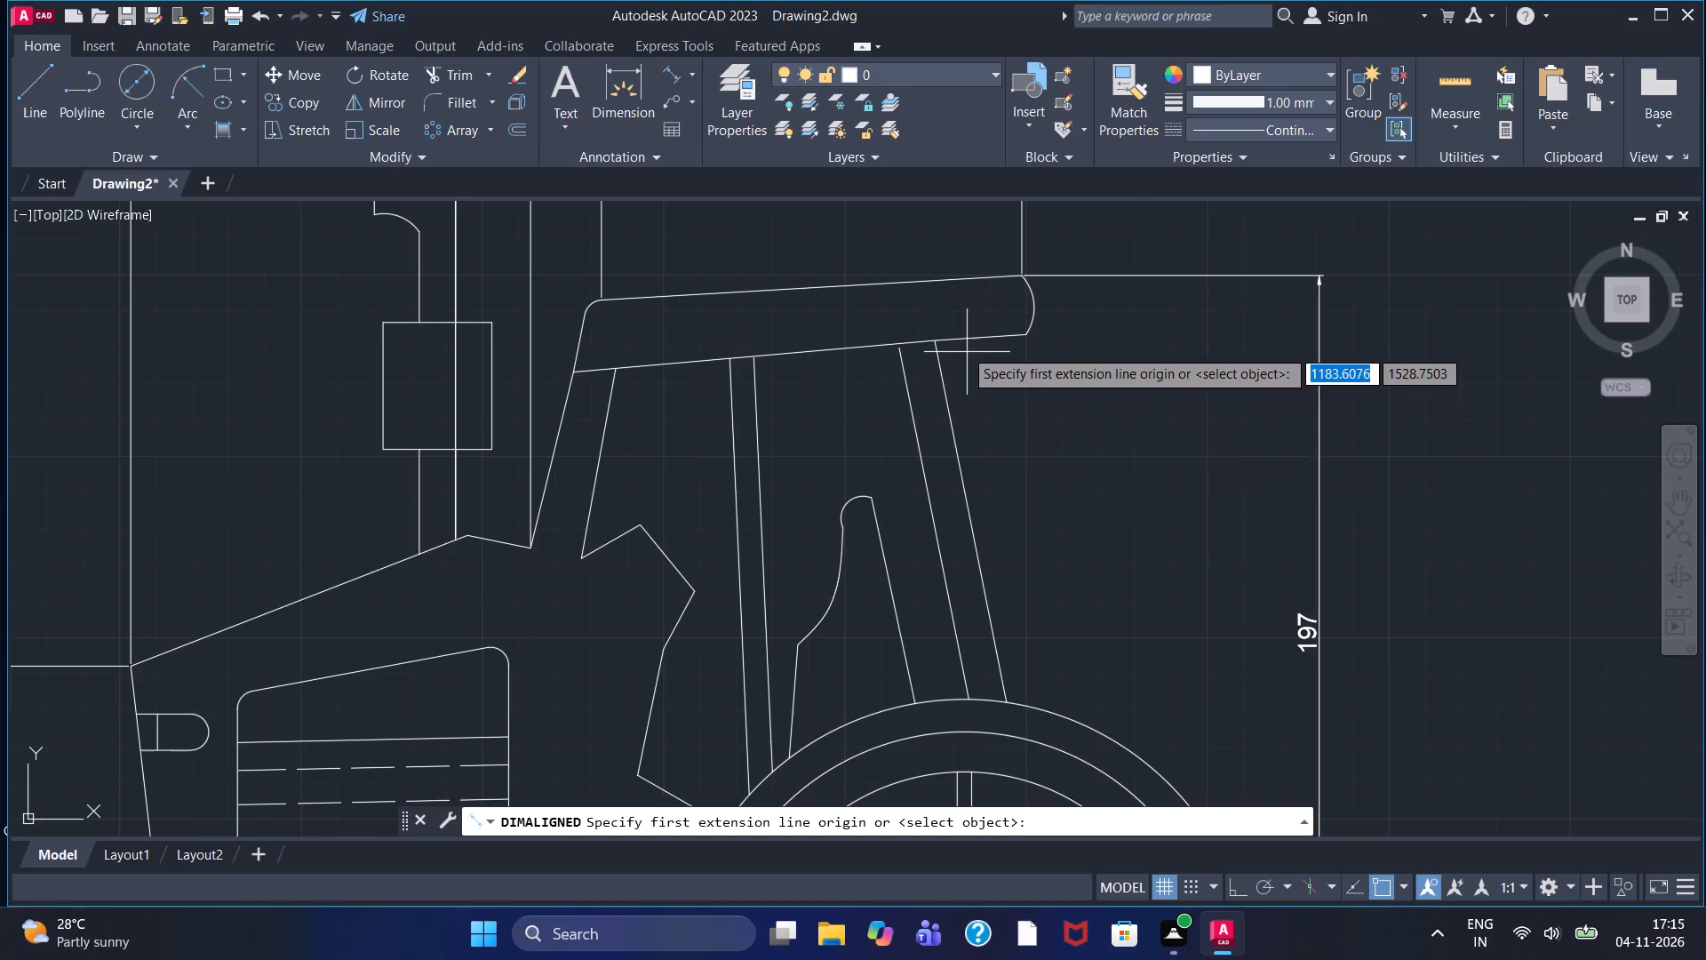
click(942, 345)
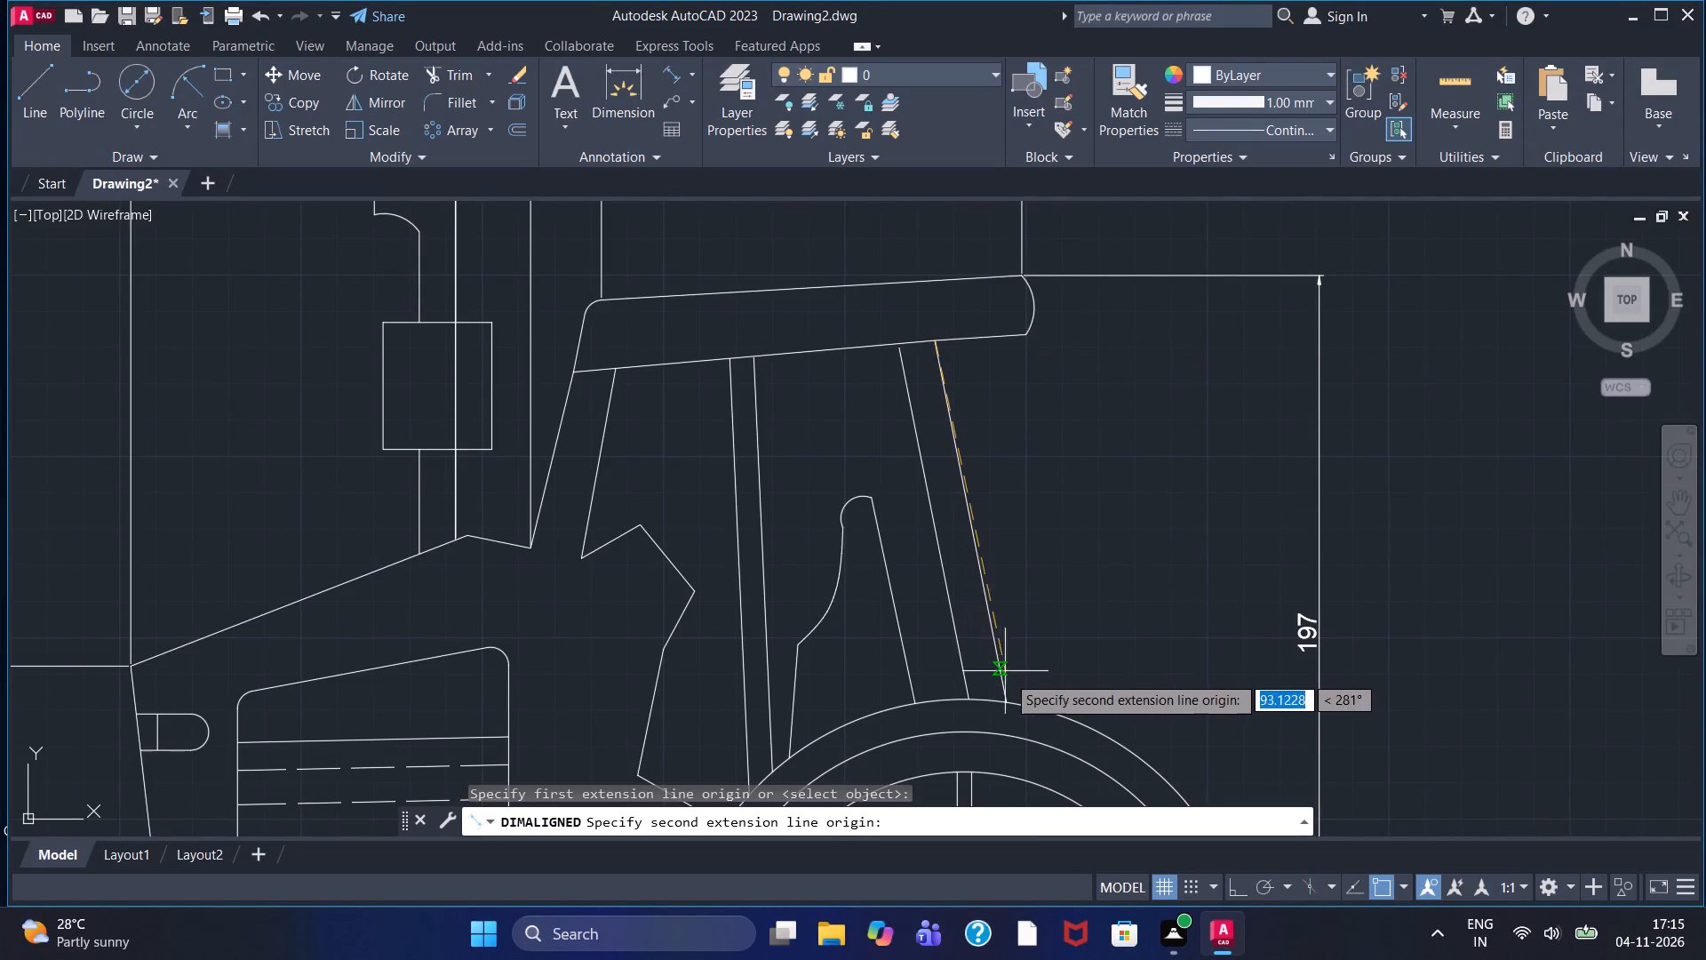
click(1007, 699)
double_click(1156, 601)
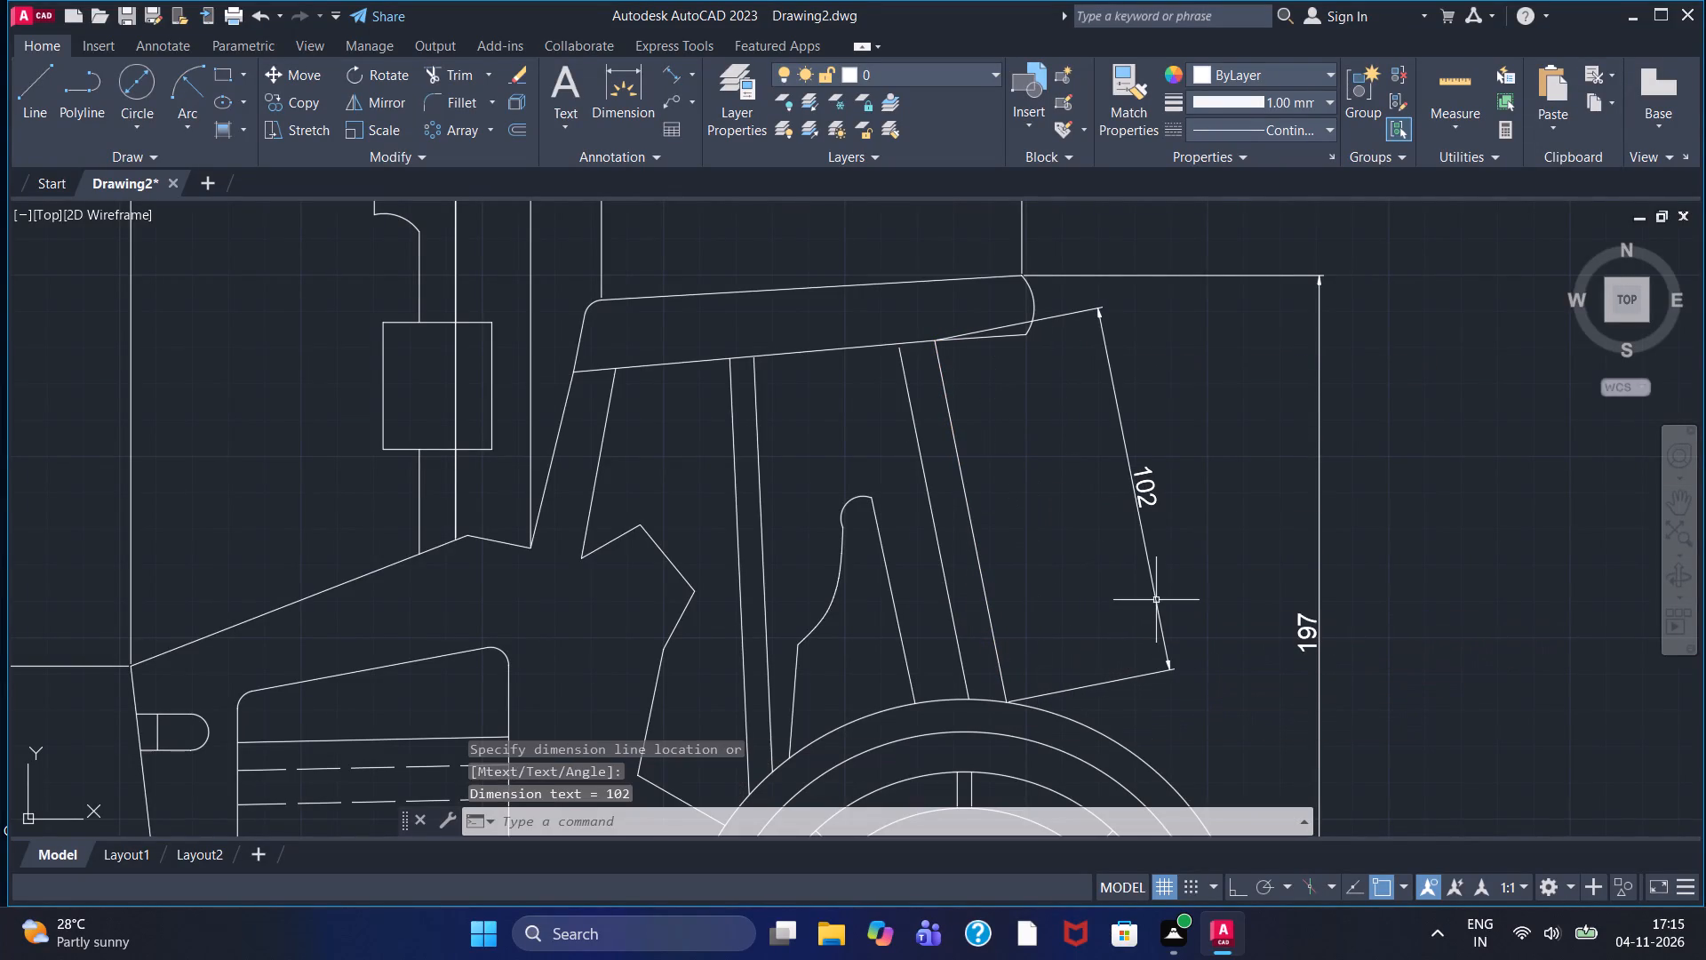
Add an aligned dimension along the seat's straight backrest line down to the fender, placed just behind it.
click(672, 63)
click(877, 502)
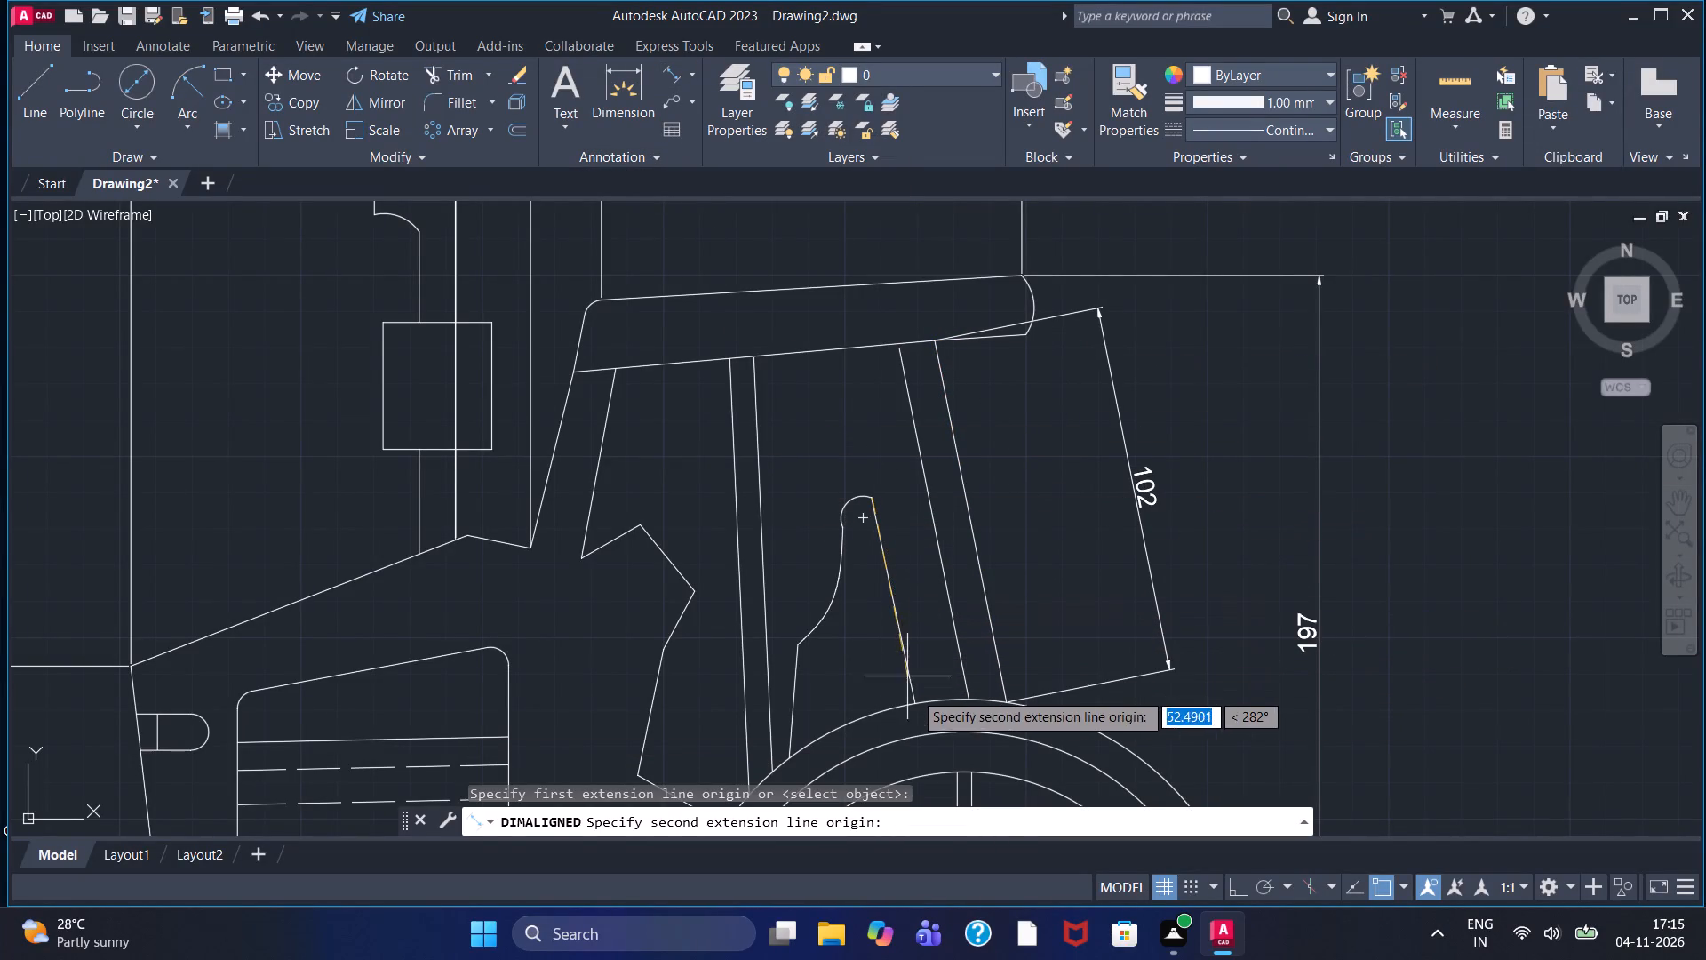
double_click(920, 709)
click(938, 665)
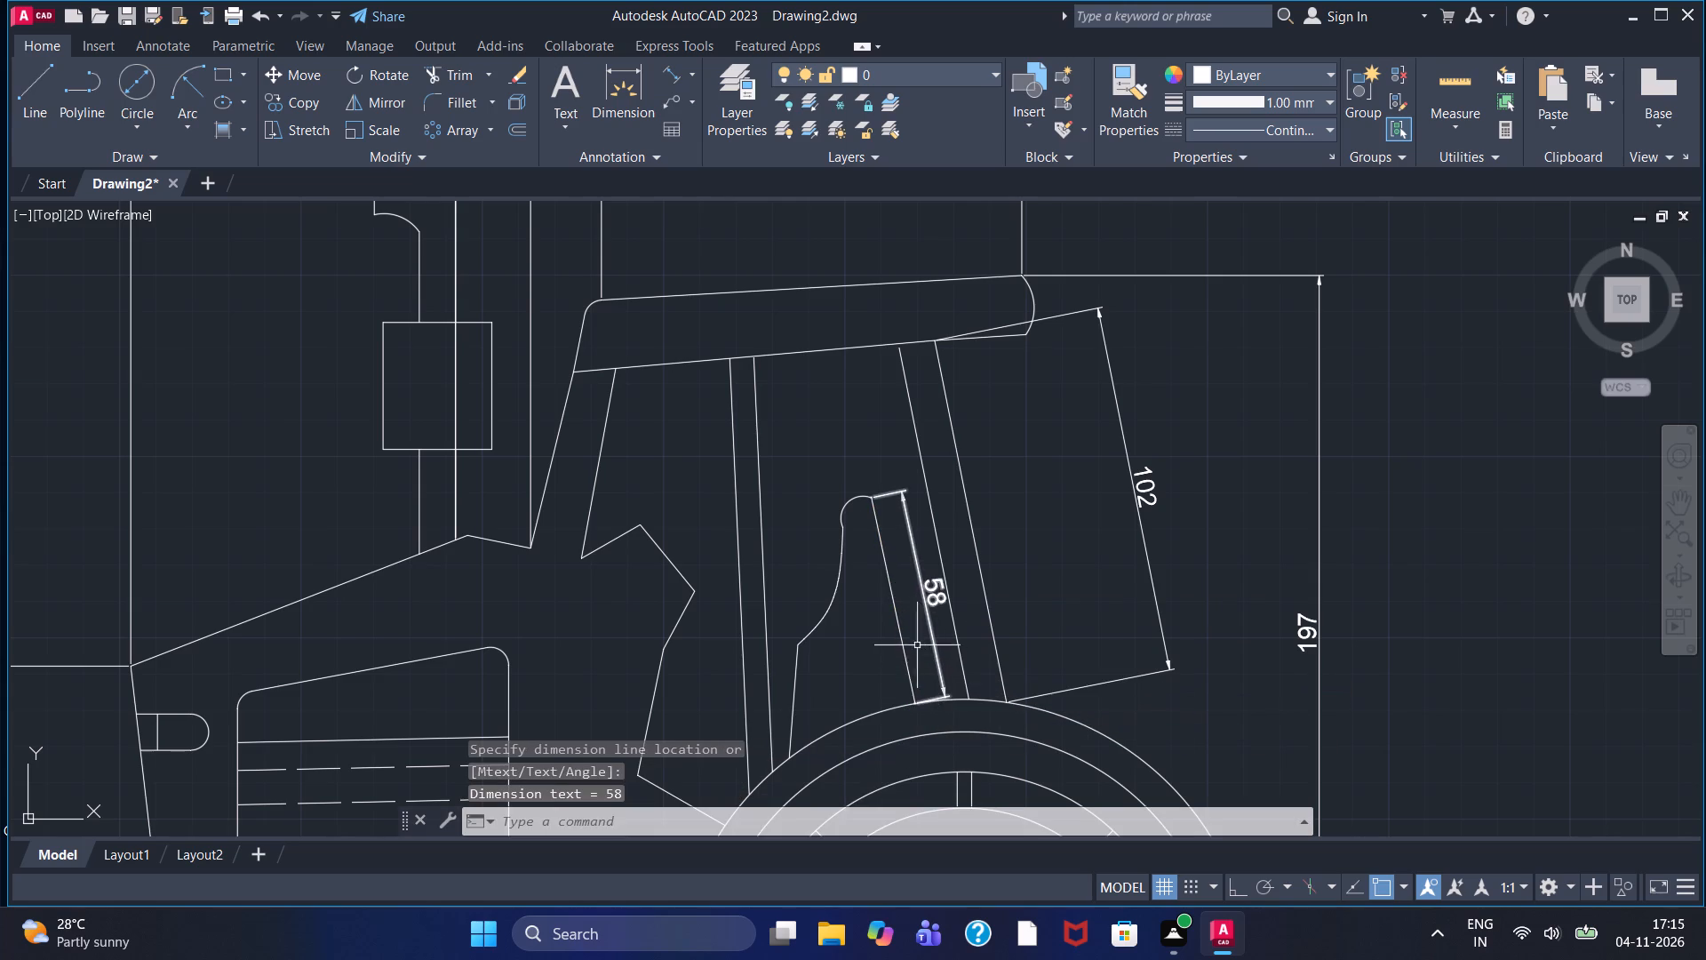
Add an aligned dimension along the seat's straight lower front edge down to the fender, placed in front of it.
middle_drag(889, 613, 1085, 412)
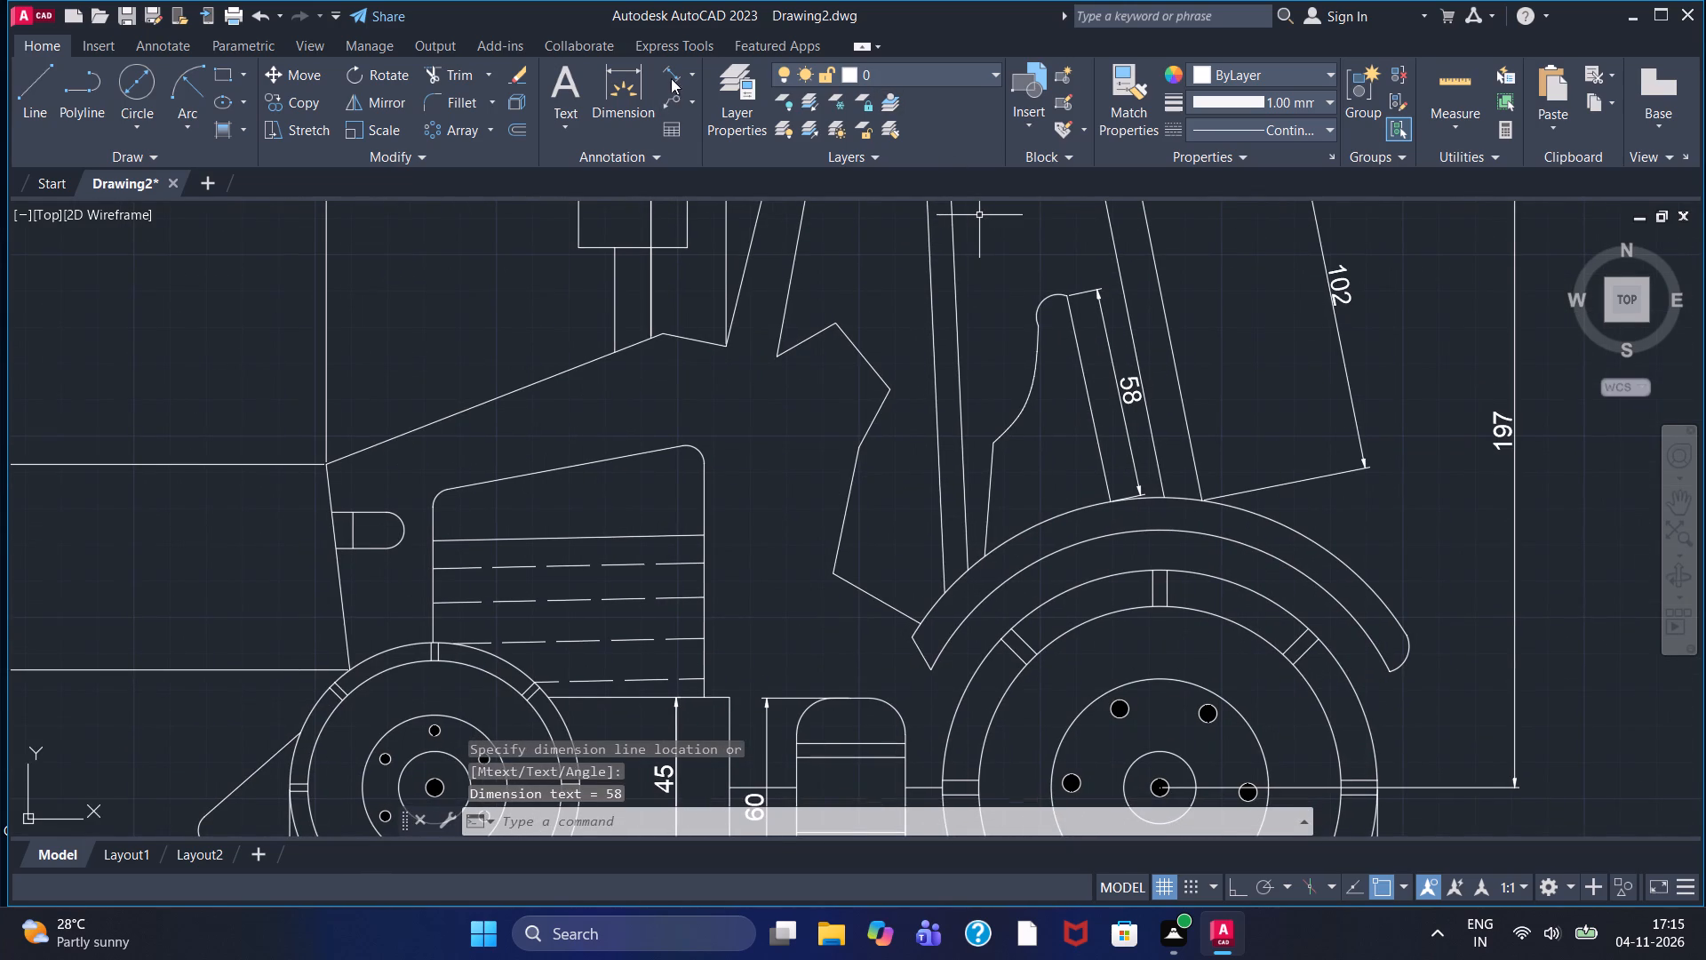
click(669, 71)
drag(999, 446, 1001, 460)
double_click(982, 548)
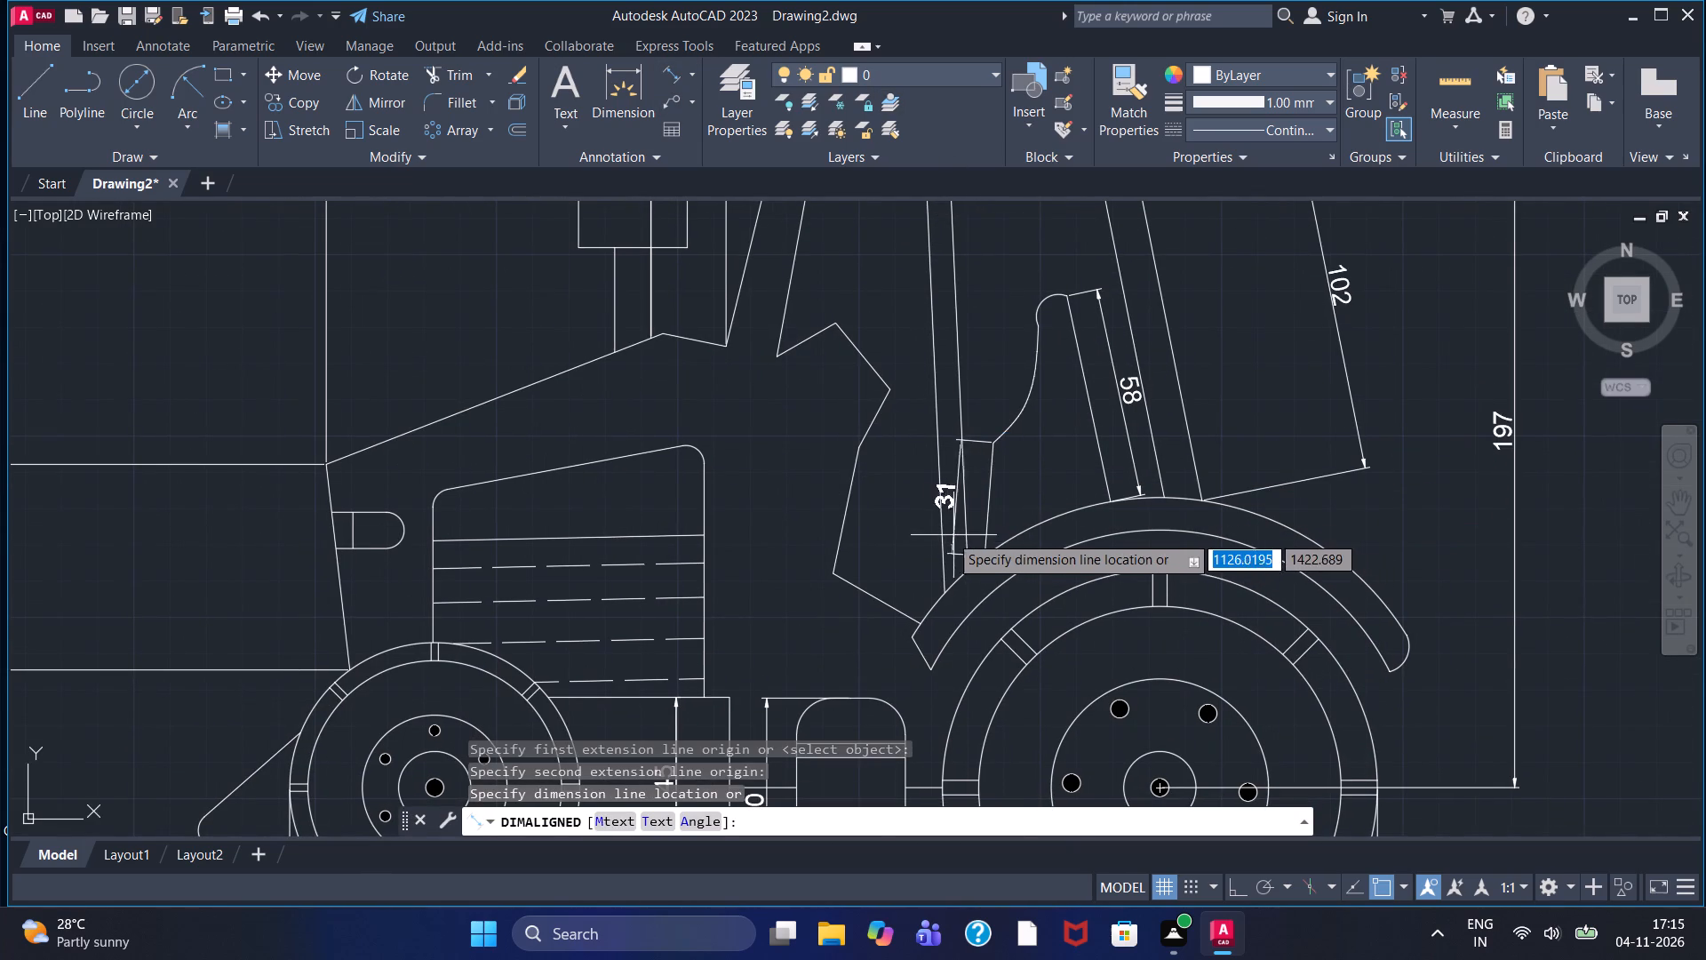
triple_click(905, 523)
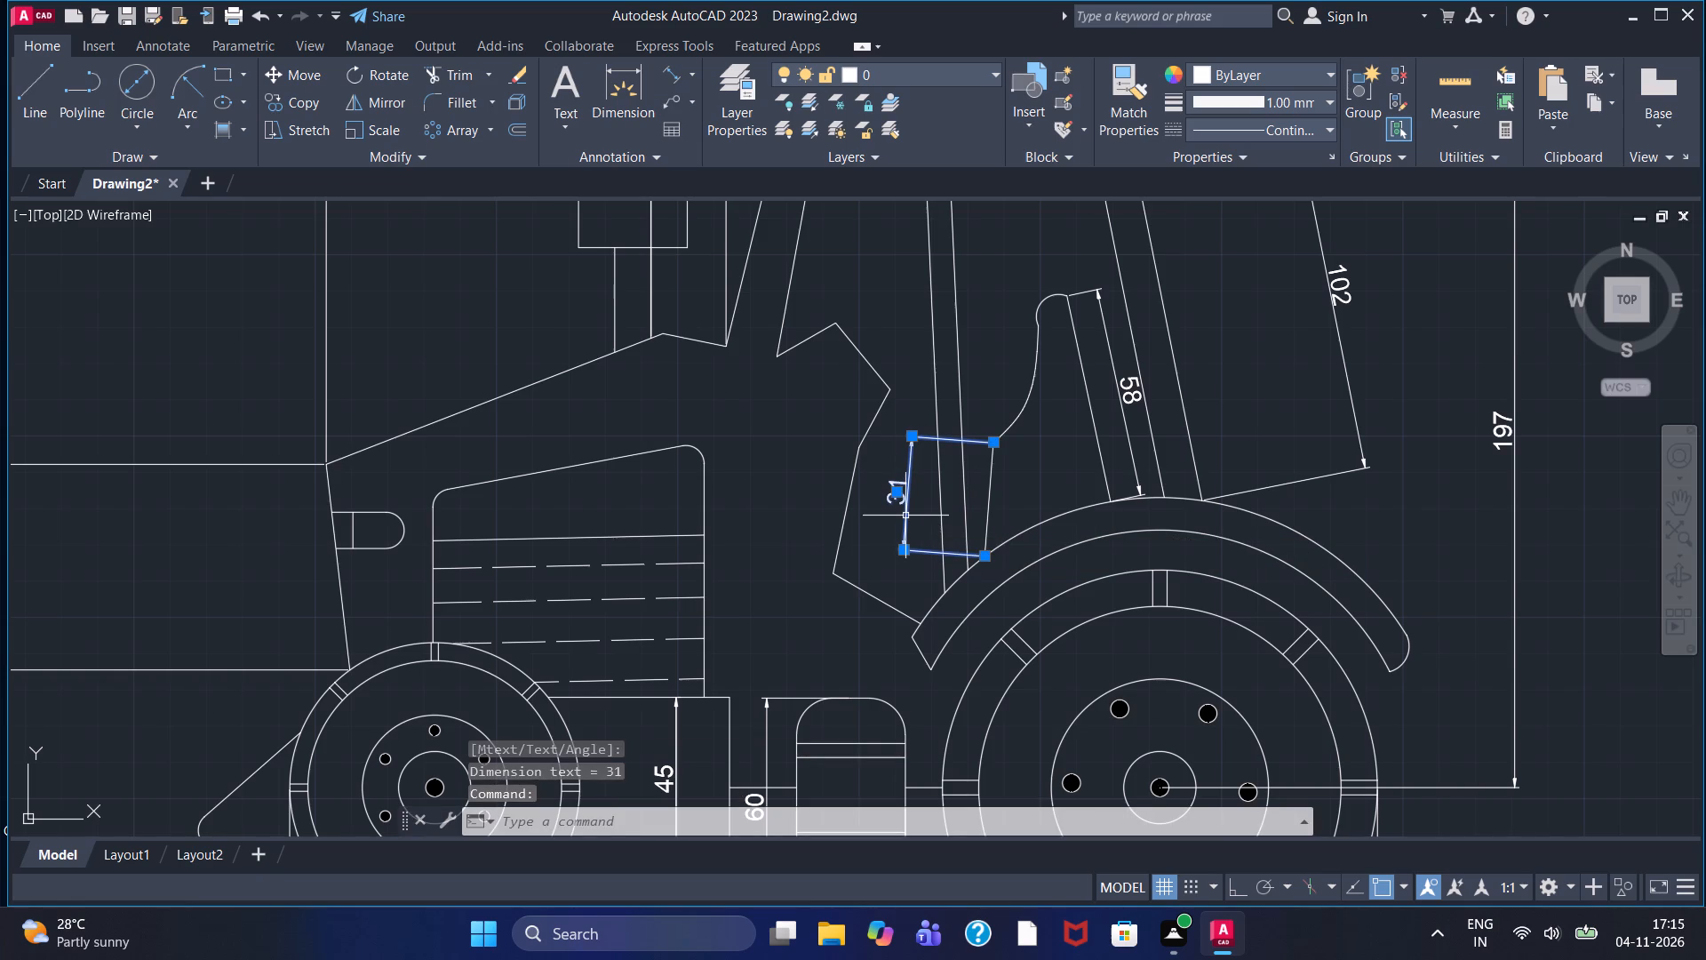
key(Escape)
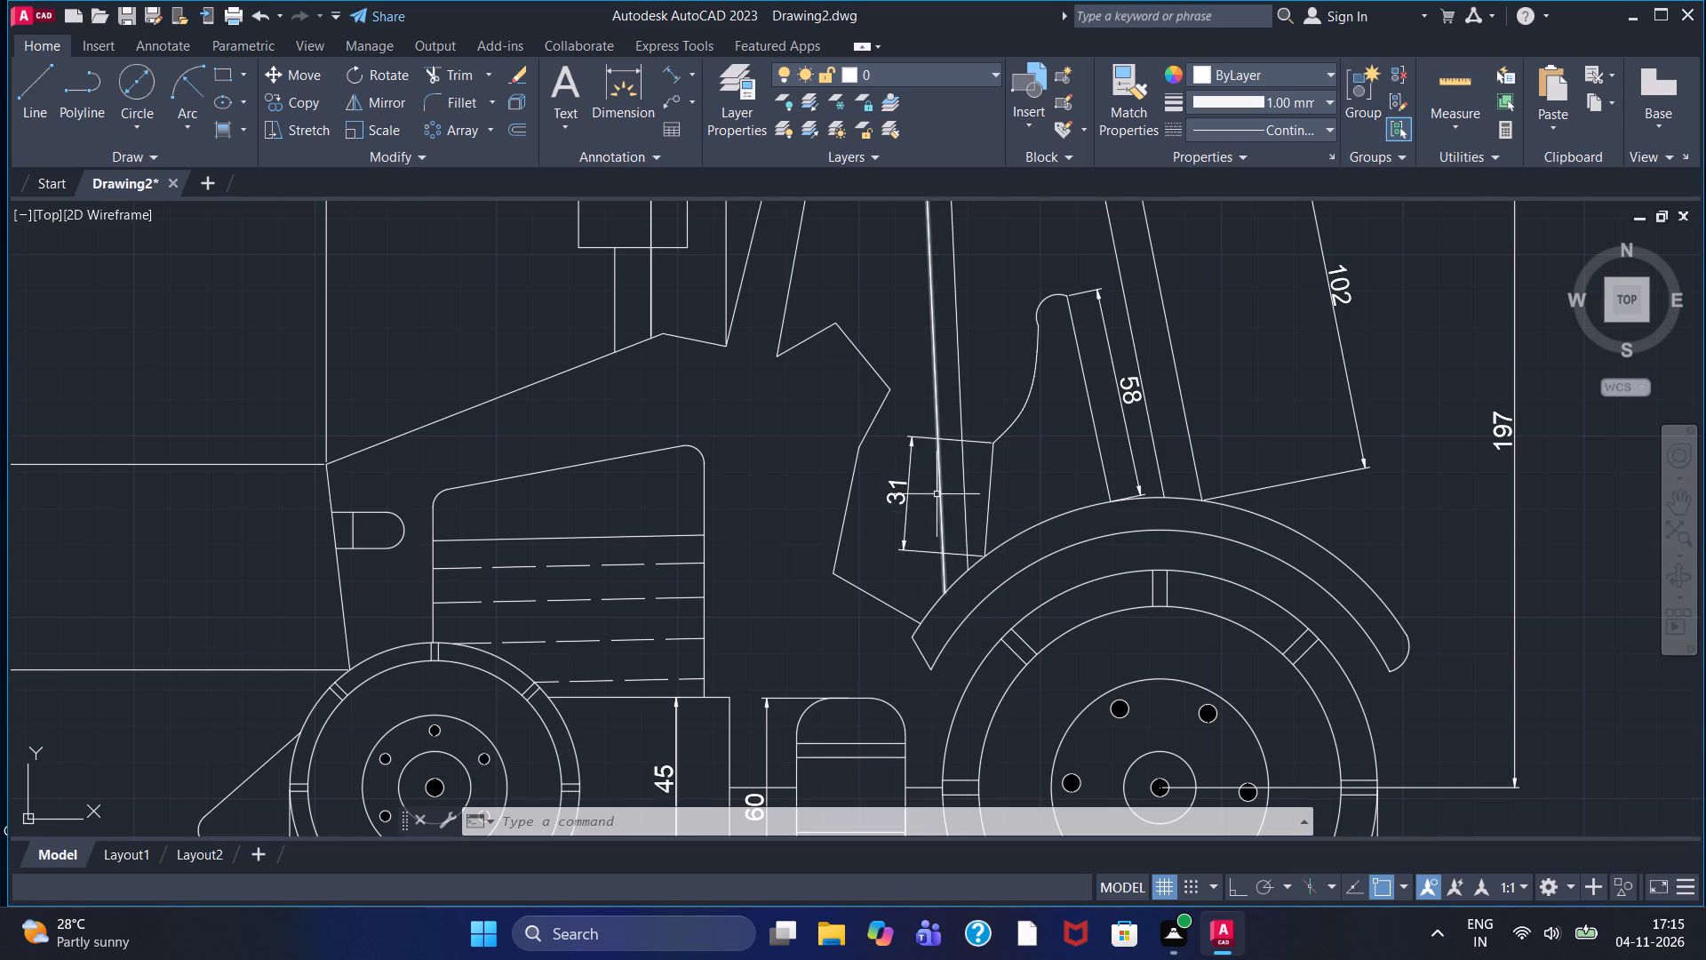
Add an aligned dimension along the bottom sloping segment of the cab's zigzag outline that meets the fender, placed above it.
scroll(898, 512, up, 1)
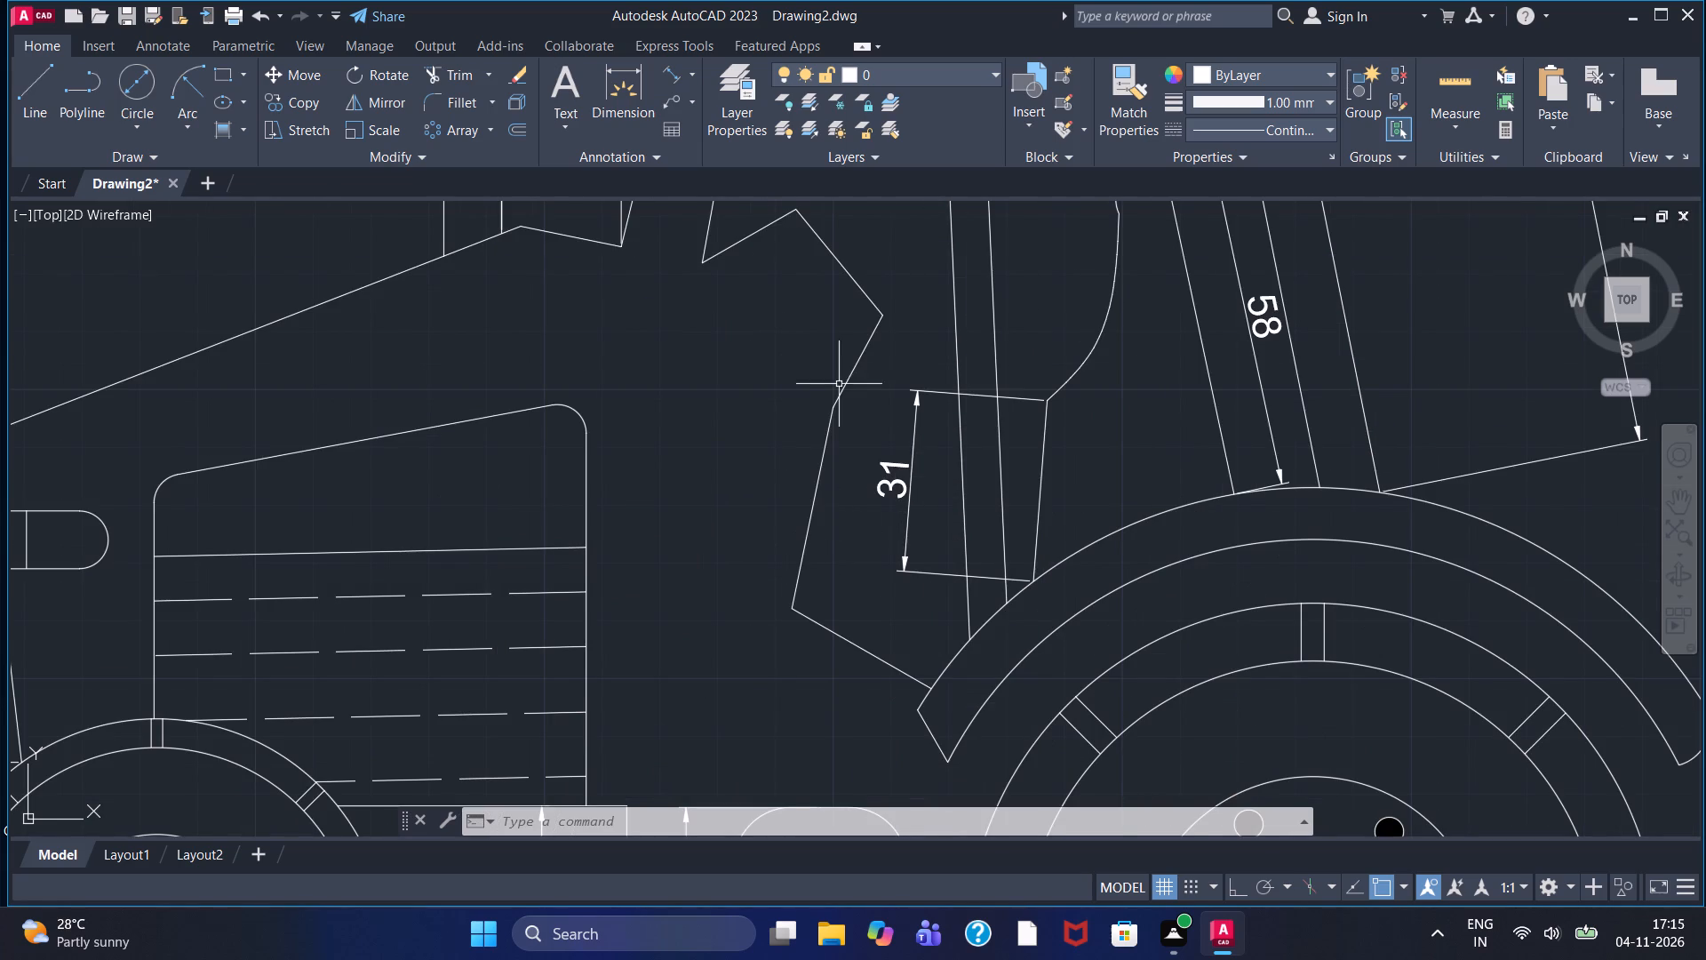
click(671, 74)
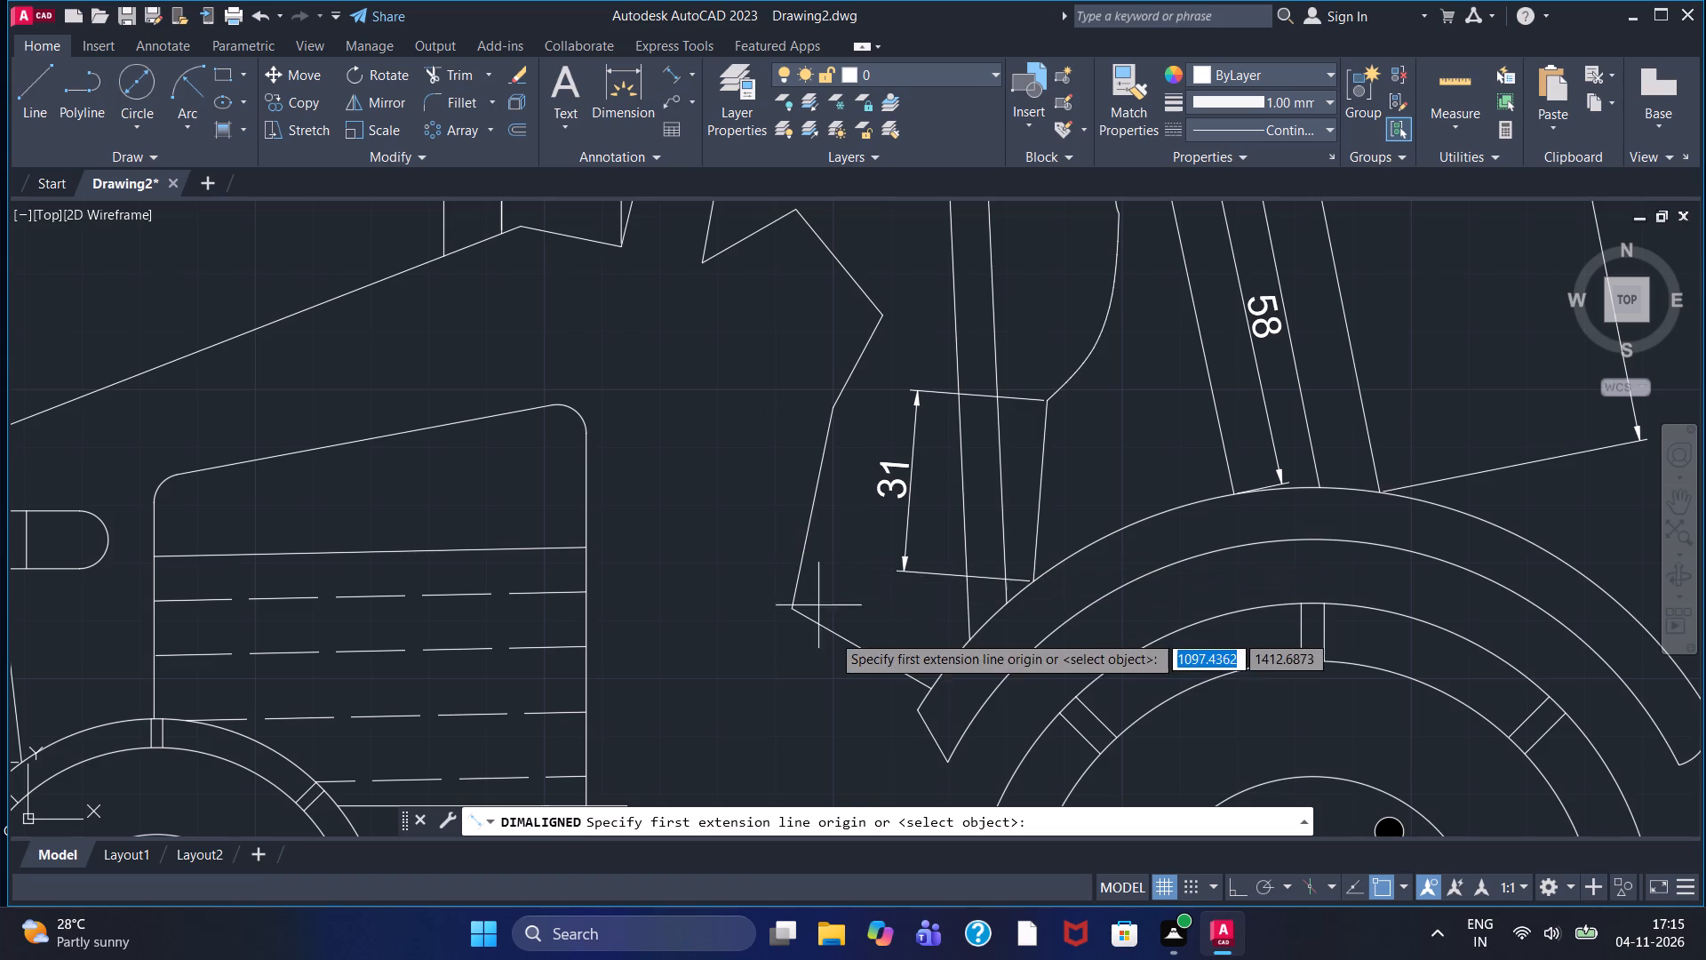
click(791, 616)
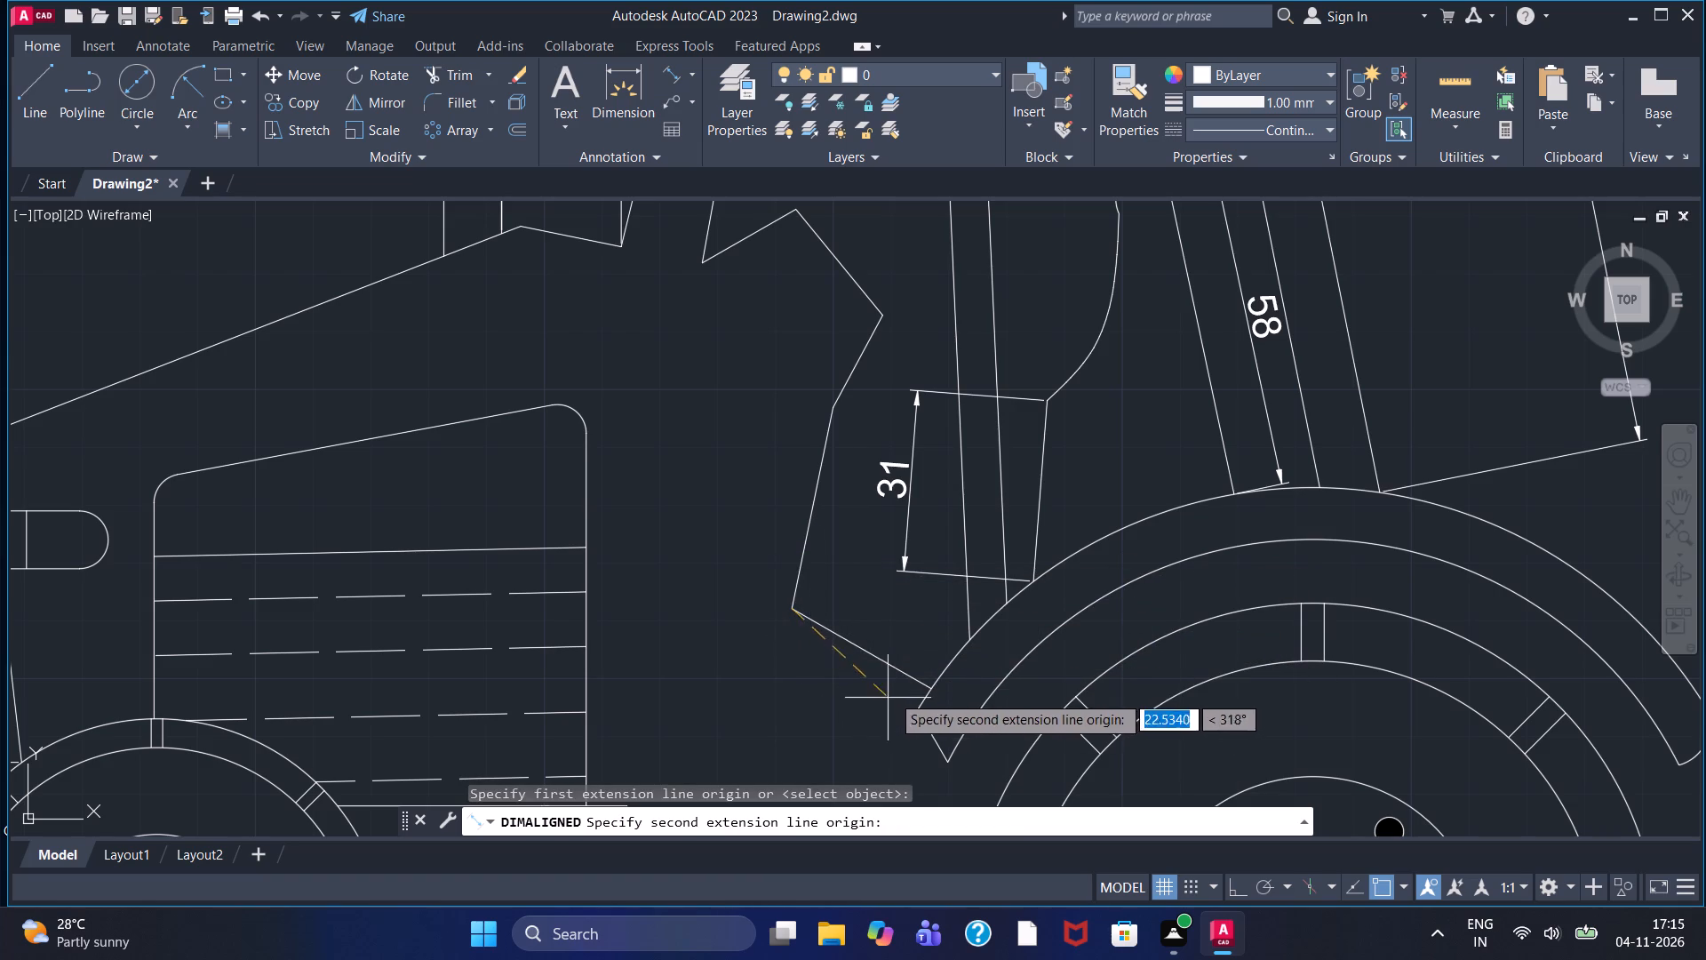
click(927, 685)
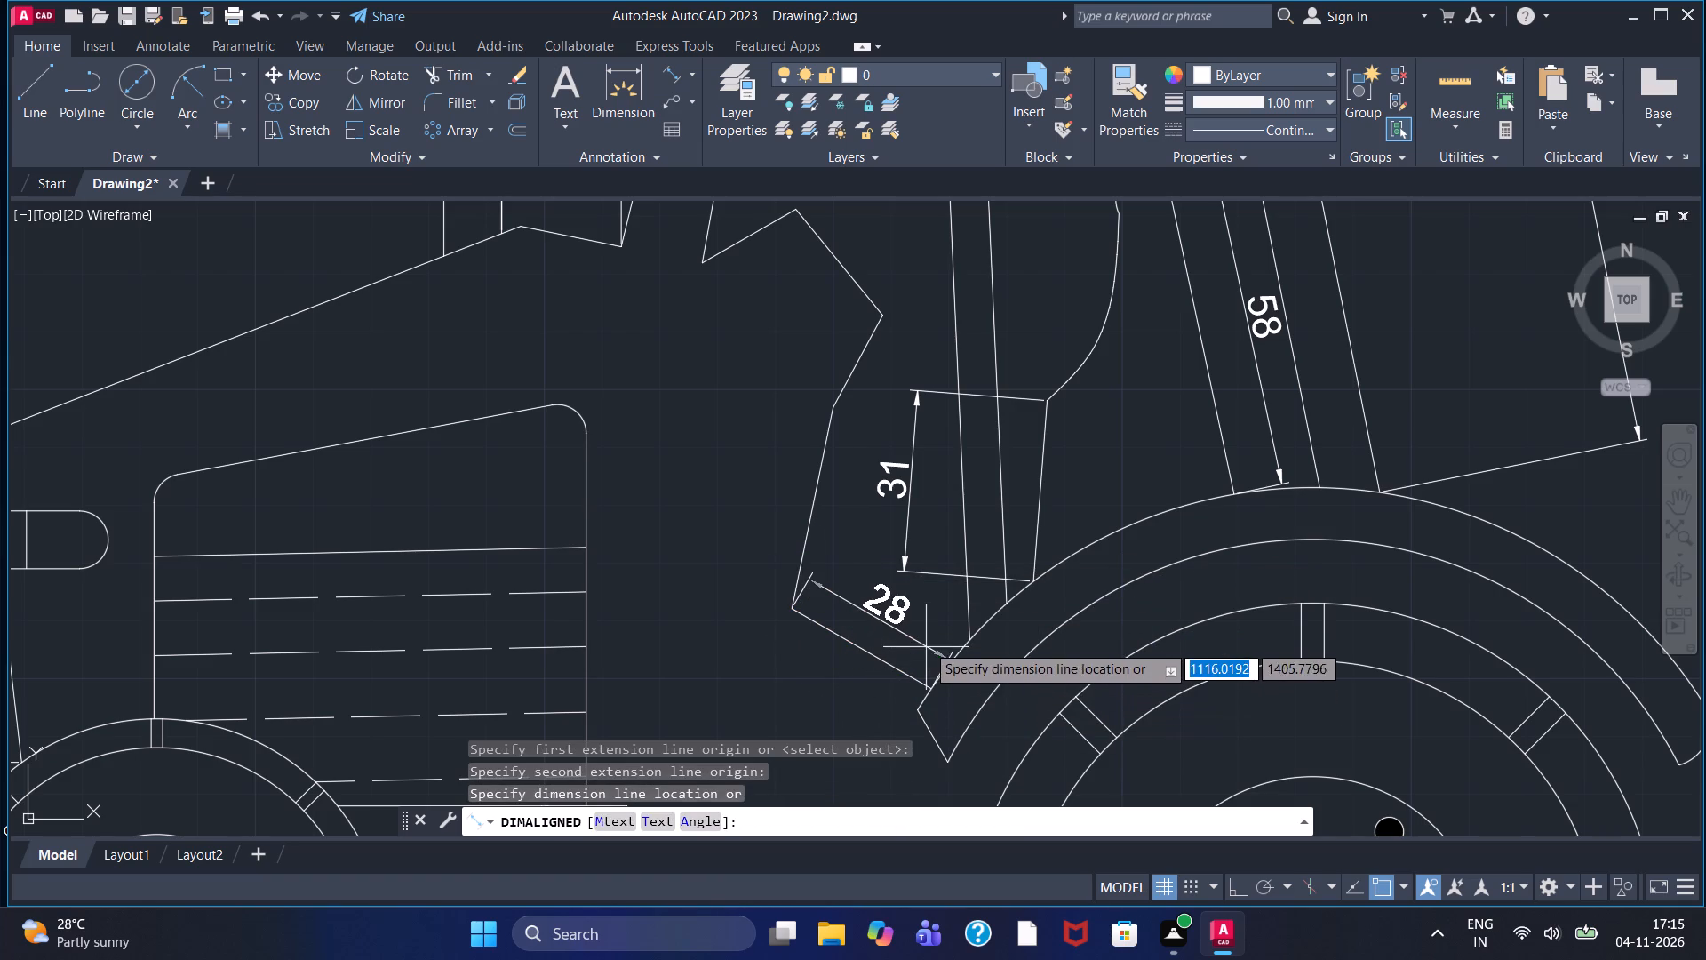
click(926, 641)
Add an aligned dimension along the long steep segment of the zigzag cab outline, placed on its front side.
middle_drag(918, 596, 988, 650)
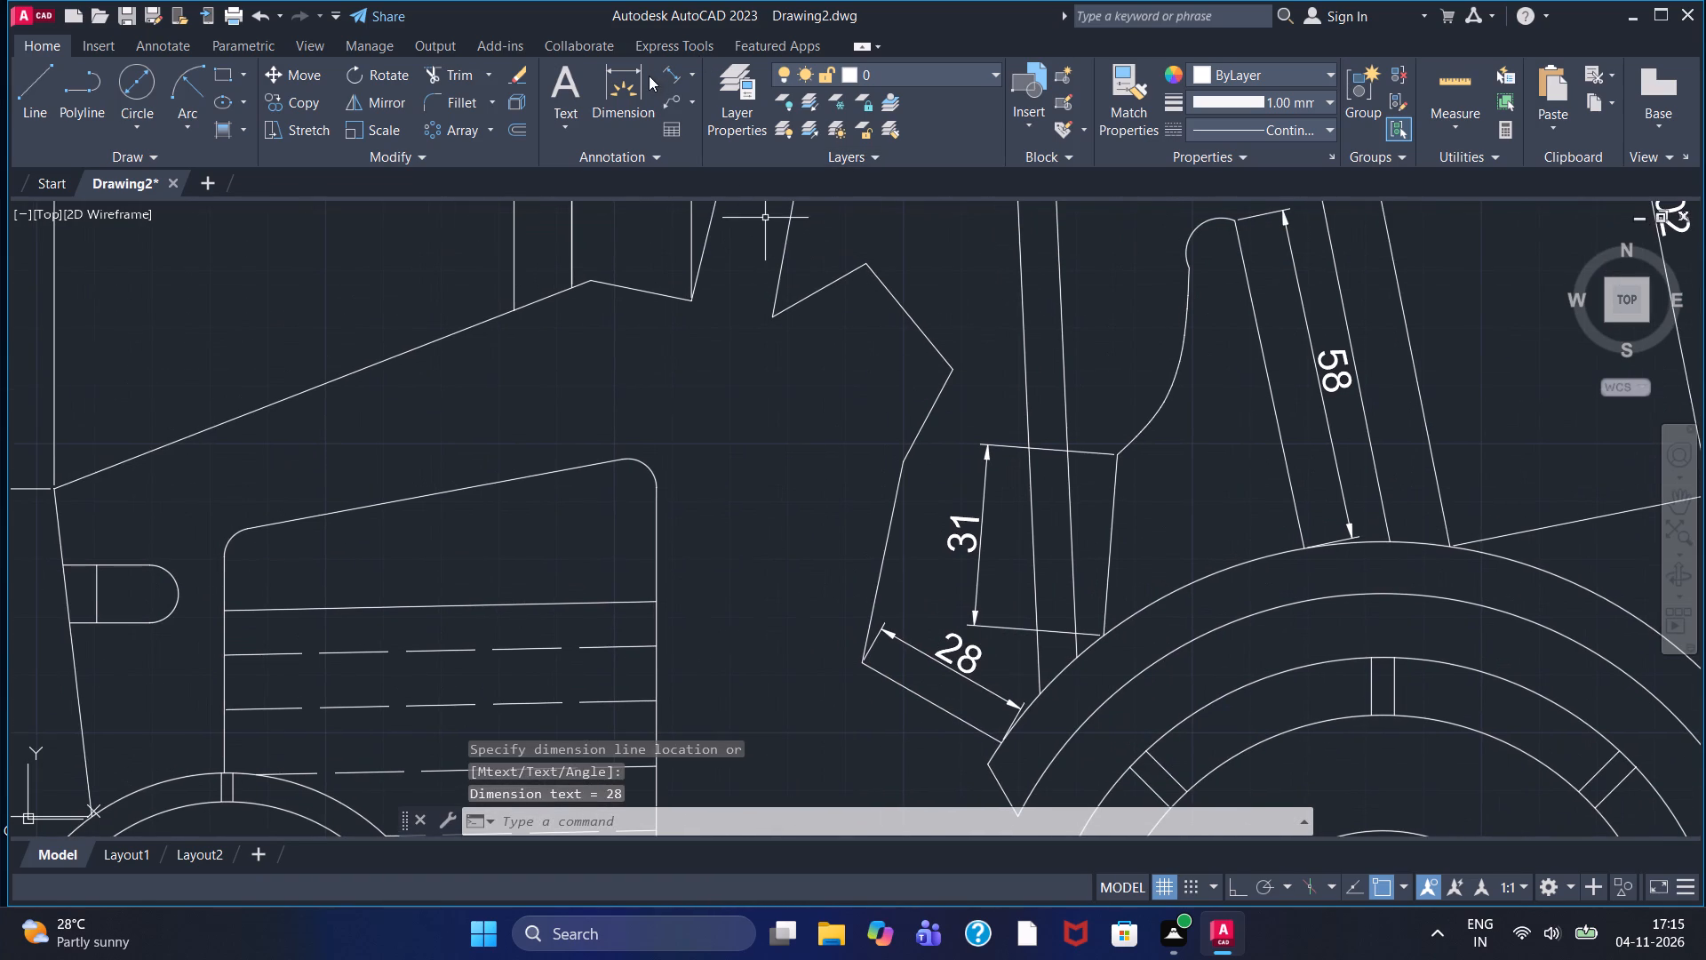
double_click(672, 66)
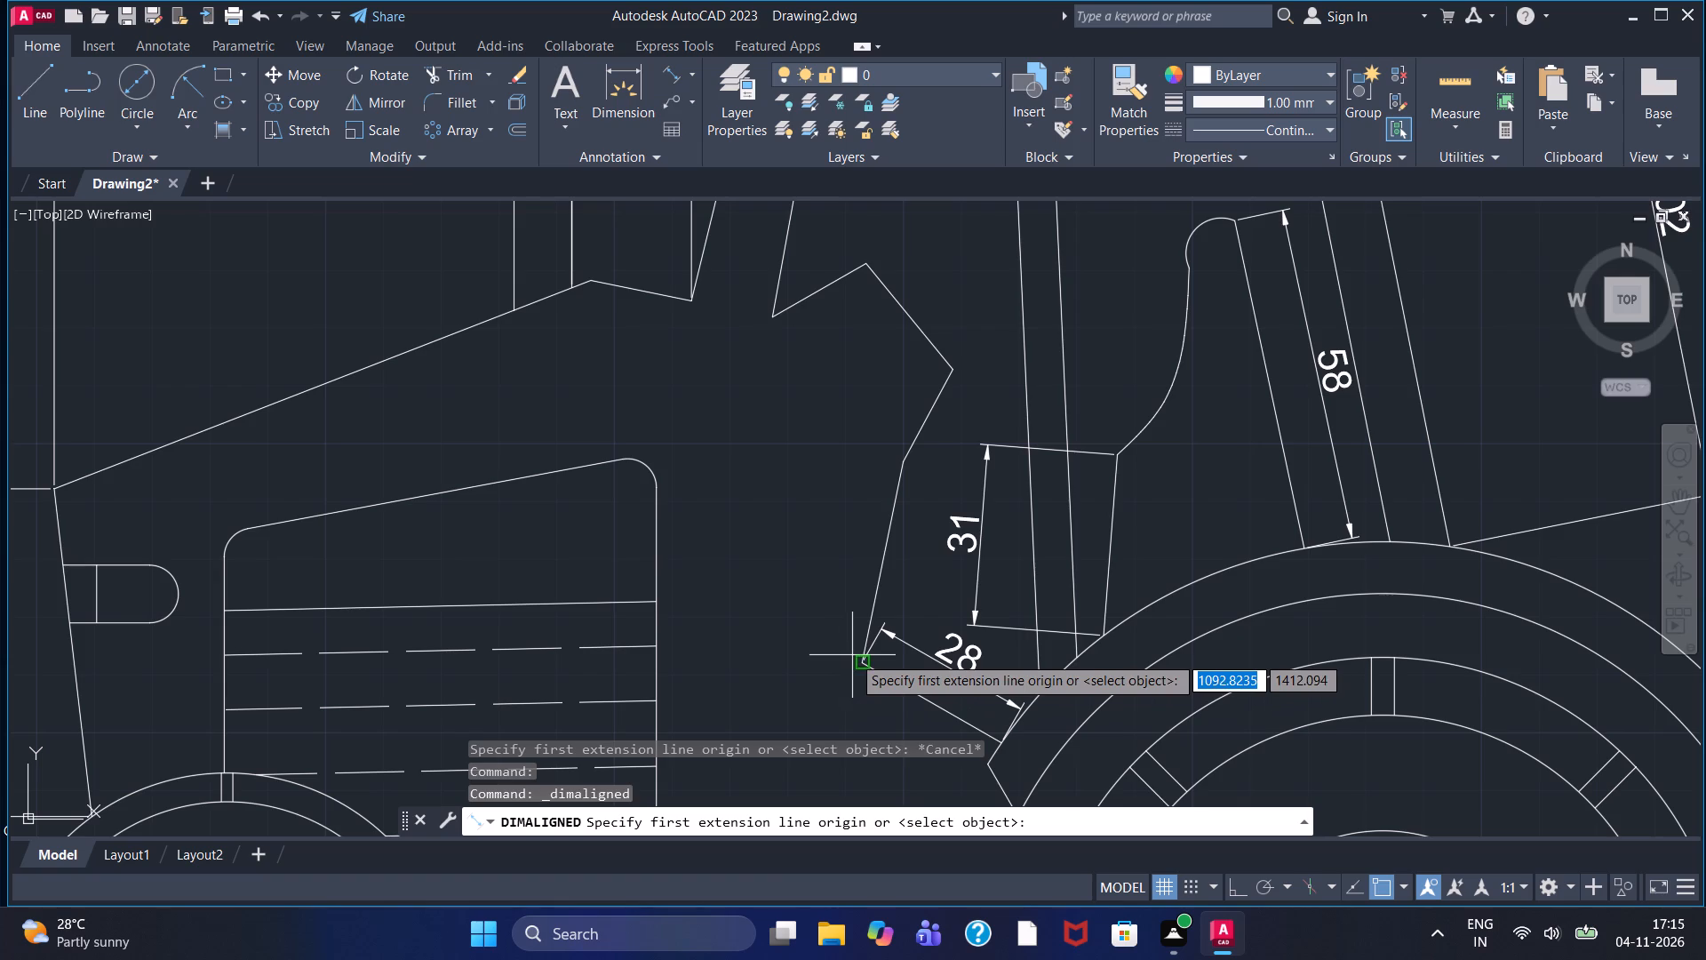
click(856, 655)
double_click(903, 460)
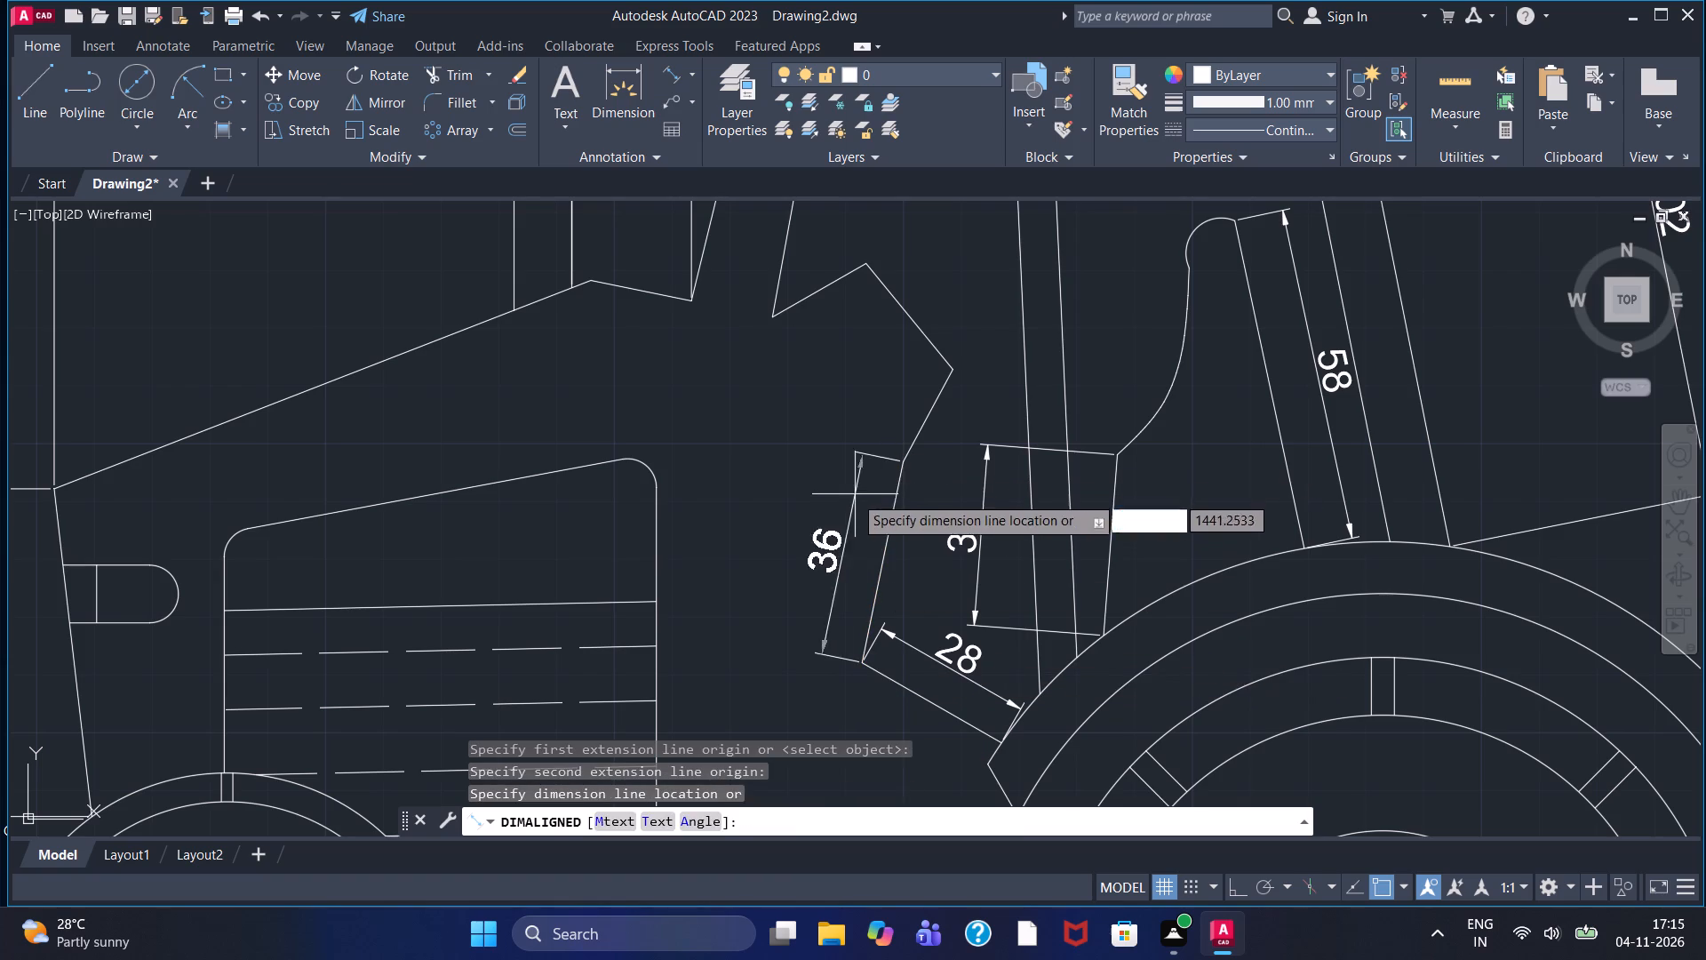
double_click(845, 501)
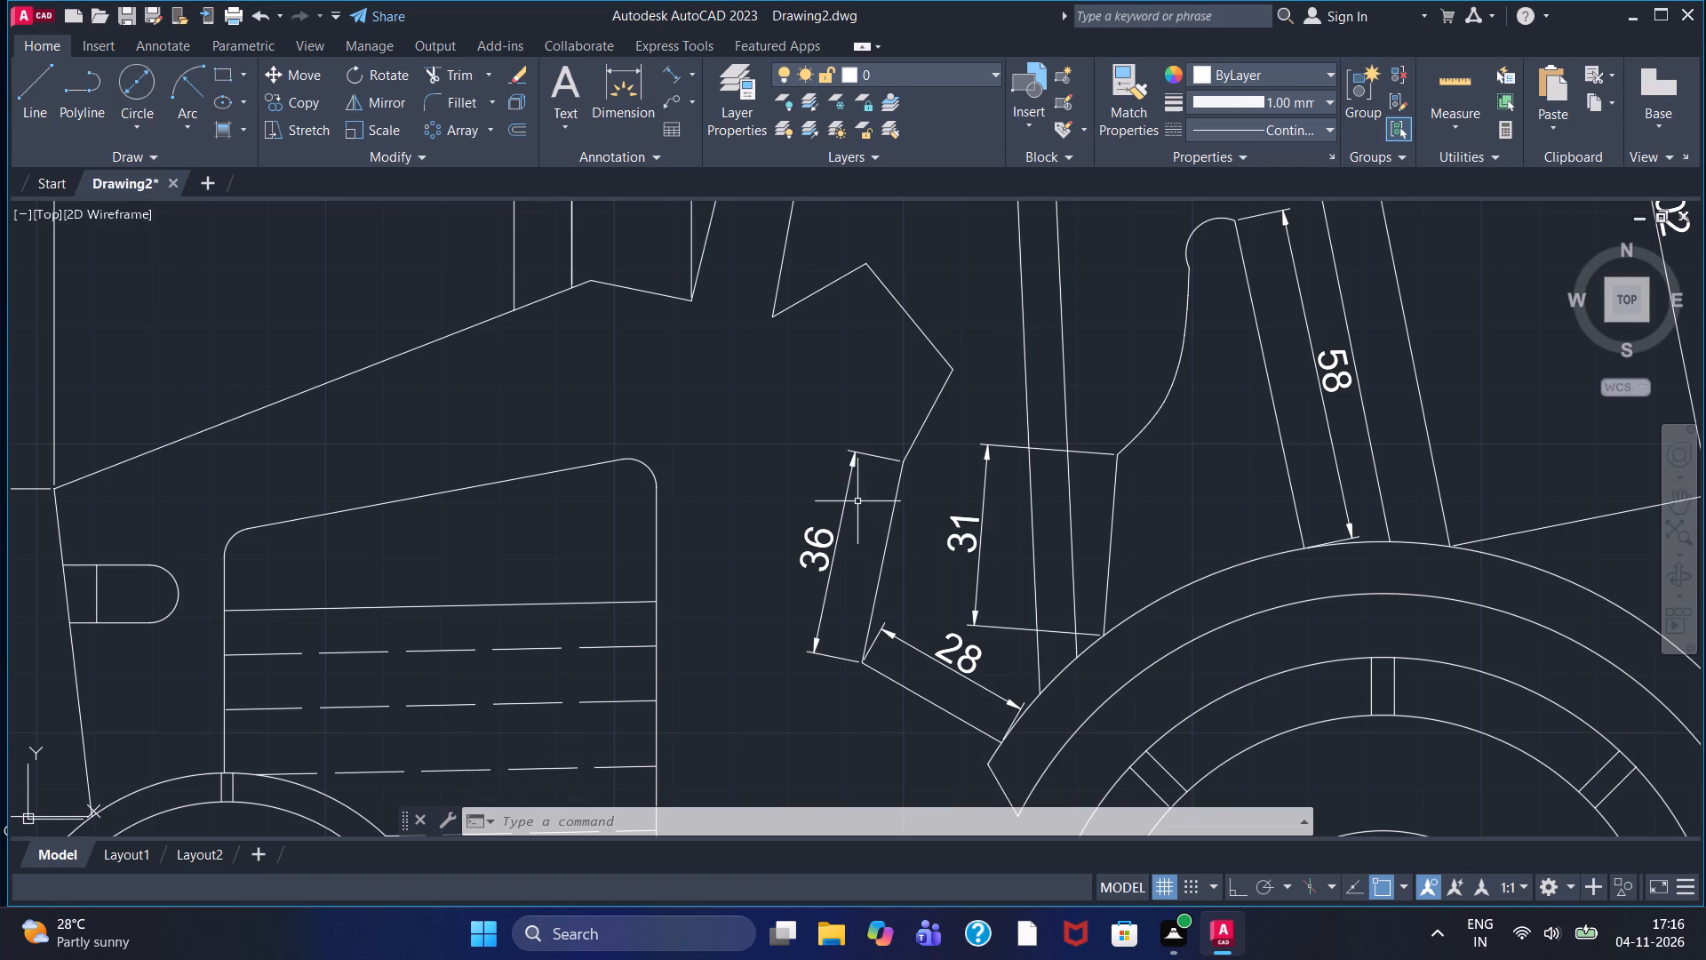
Add an aligned dimension along the short segment directly above the steep one in the zigzag outline, placed on its rear side.
click(670, 73)
click(907, 460)
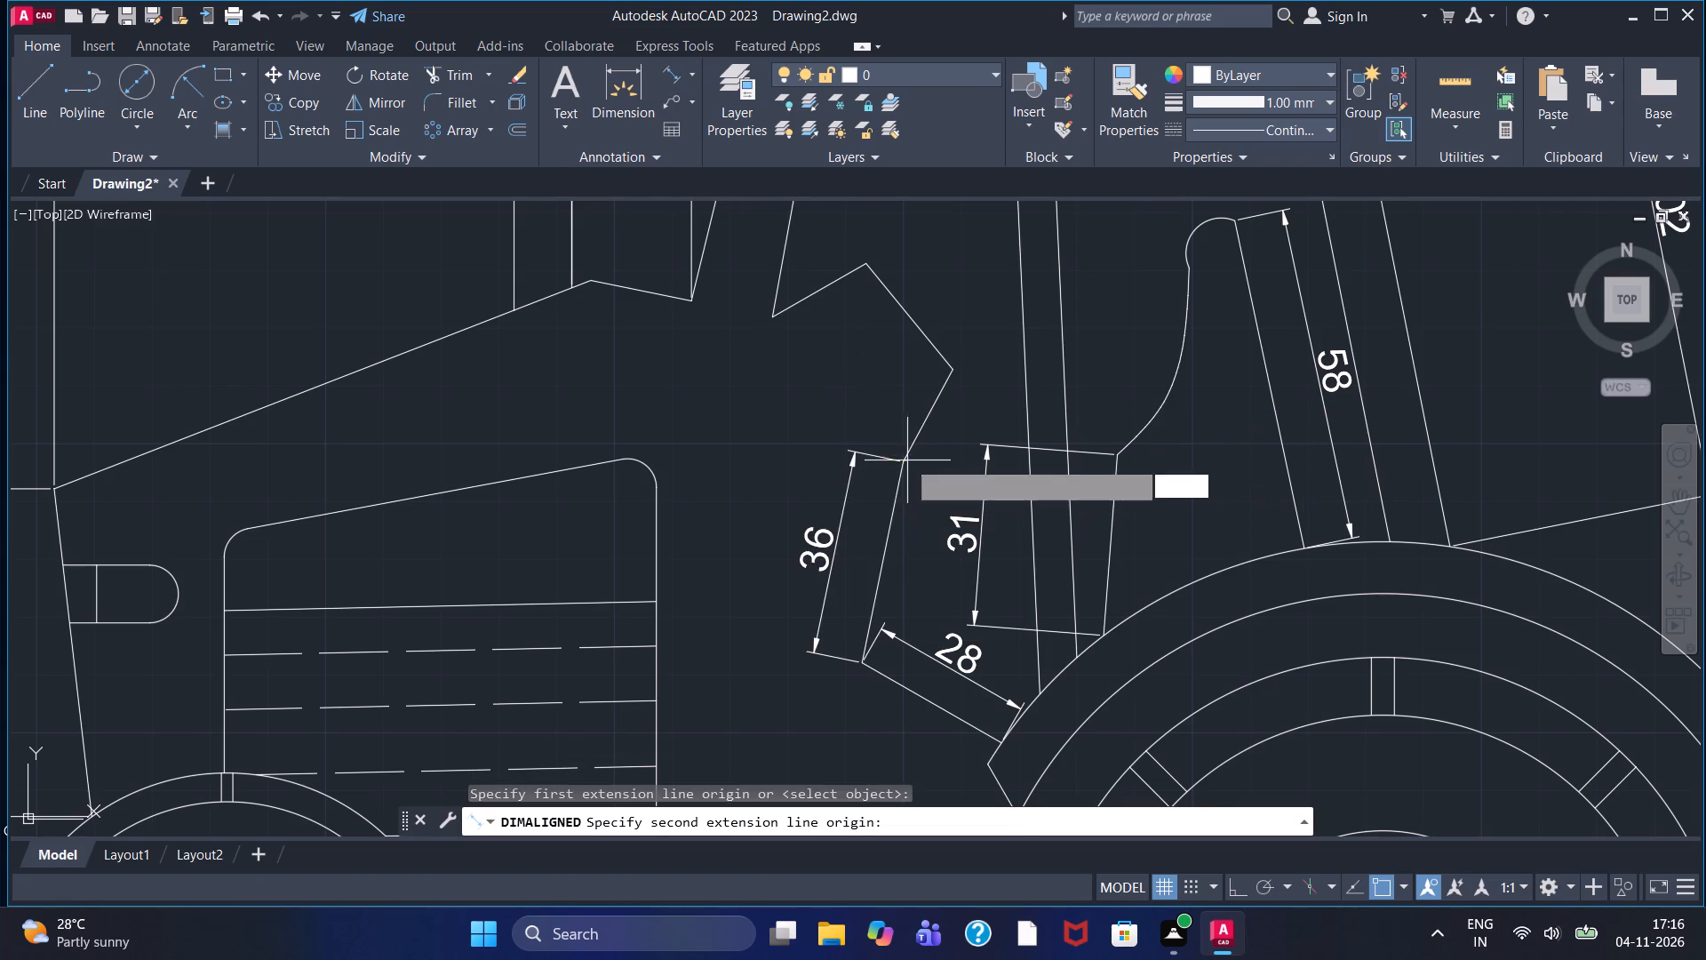
drag(907, 460, 907, 452)
click(947, 372)
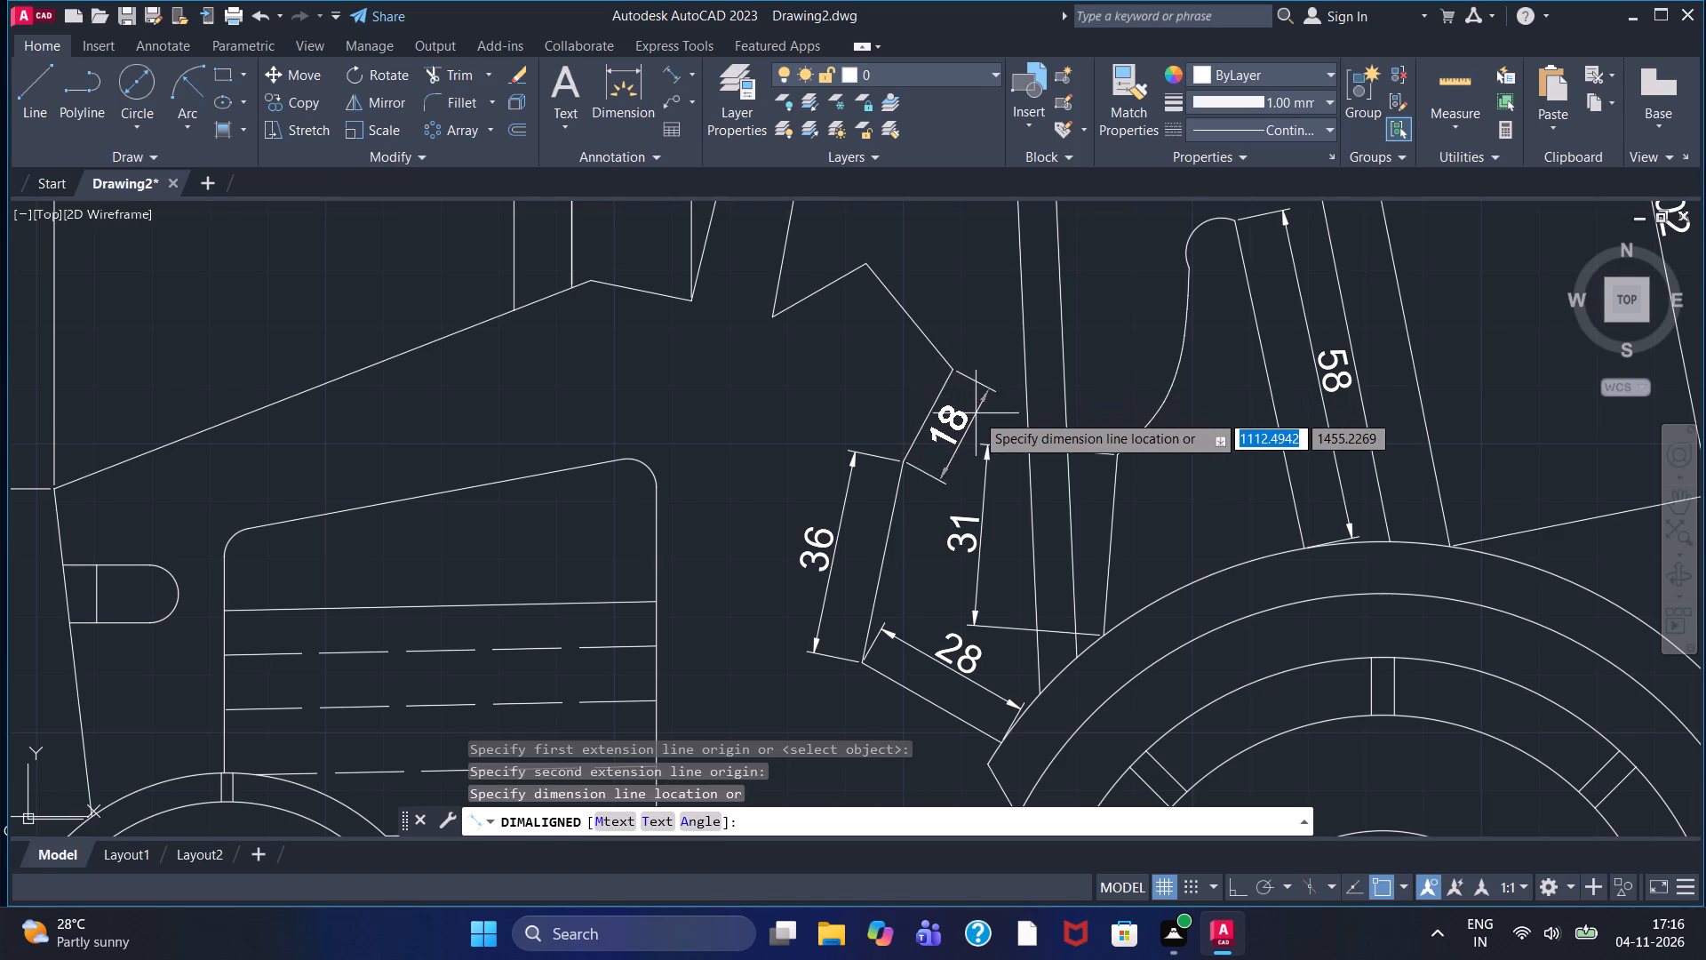
click(976, 413)
Add an aligned dimension along the zigzag outline's upper segment sloping down toward the rear, placed on its outer rear side.
middle_drag(950, 396, 778, 537)
scroll(764, 520, down, 1)
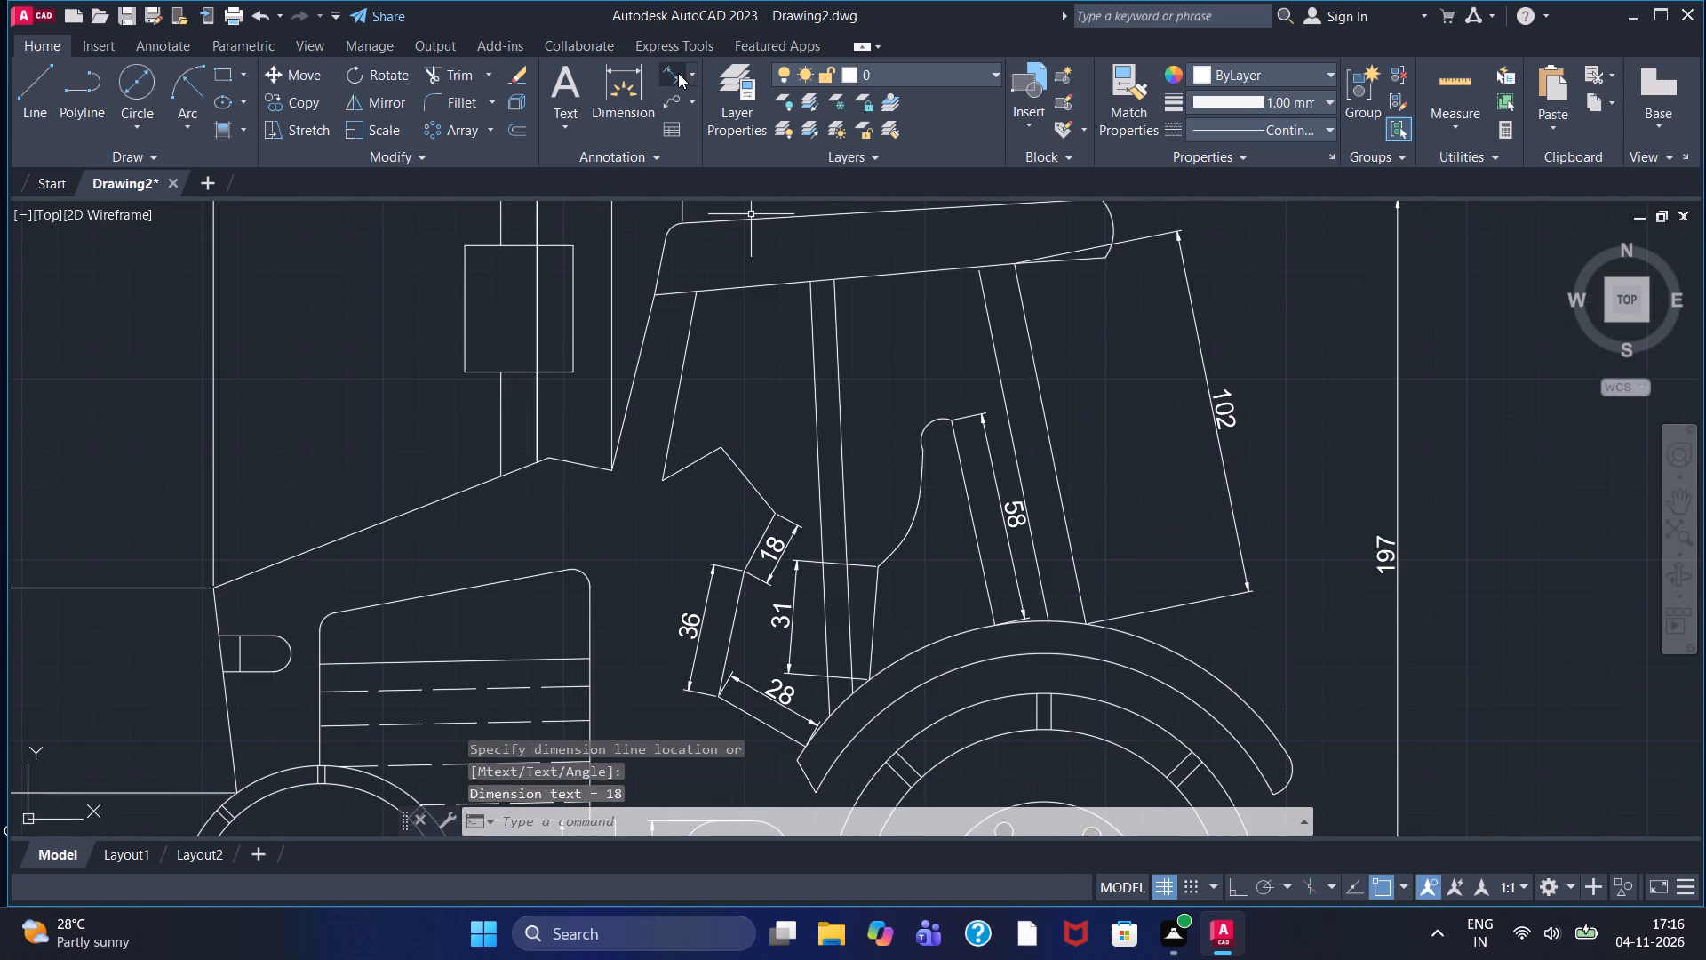
click(675, 73)
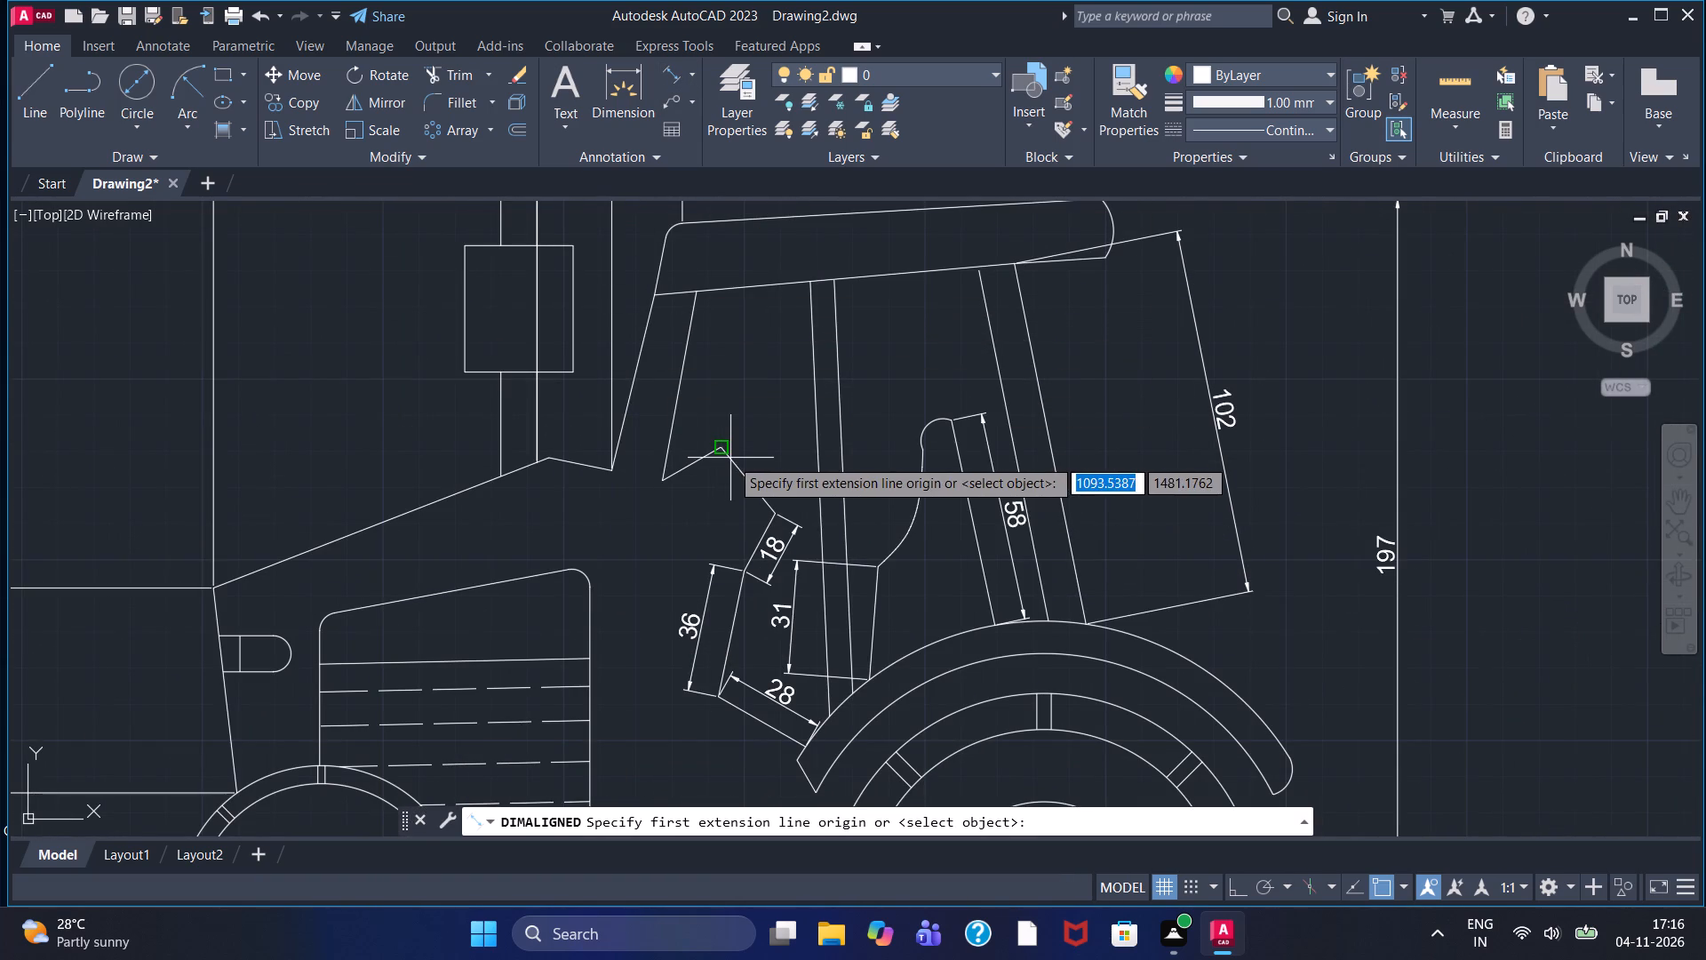
click(730, 458)
click(769, 511)
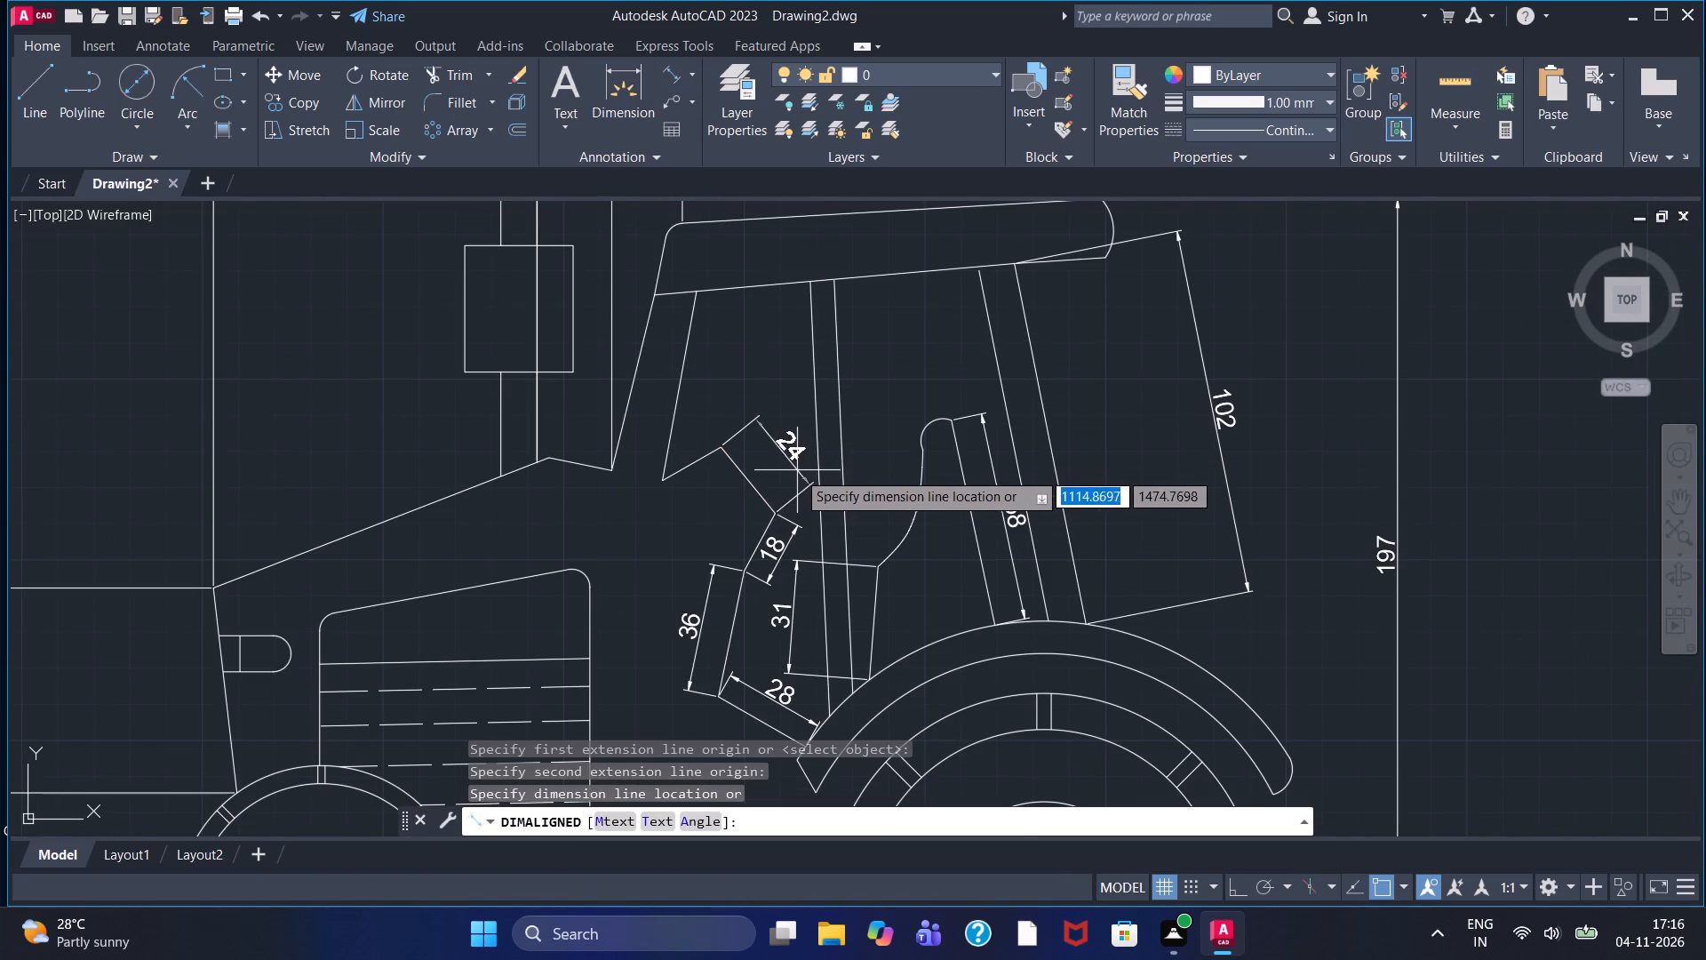
click(793, 476)
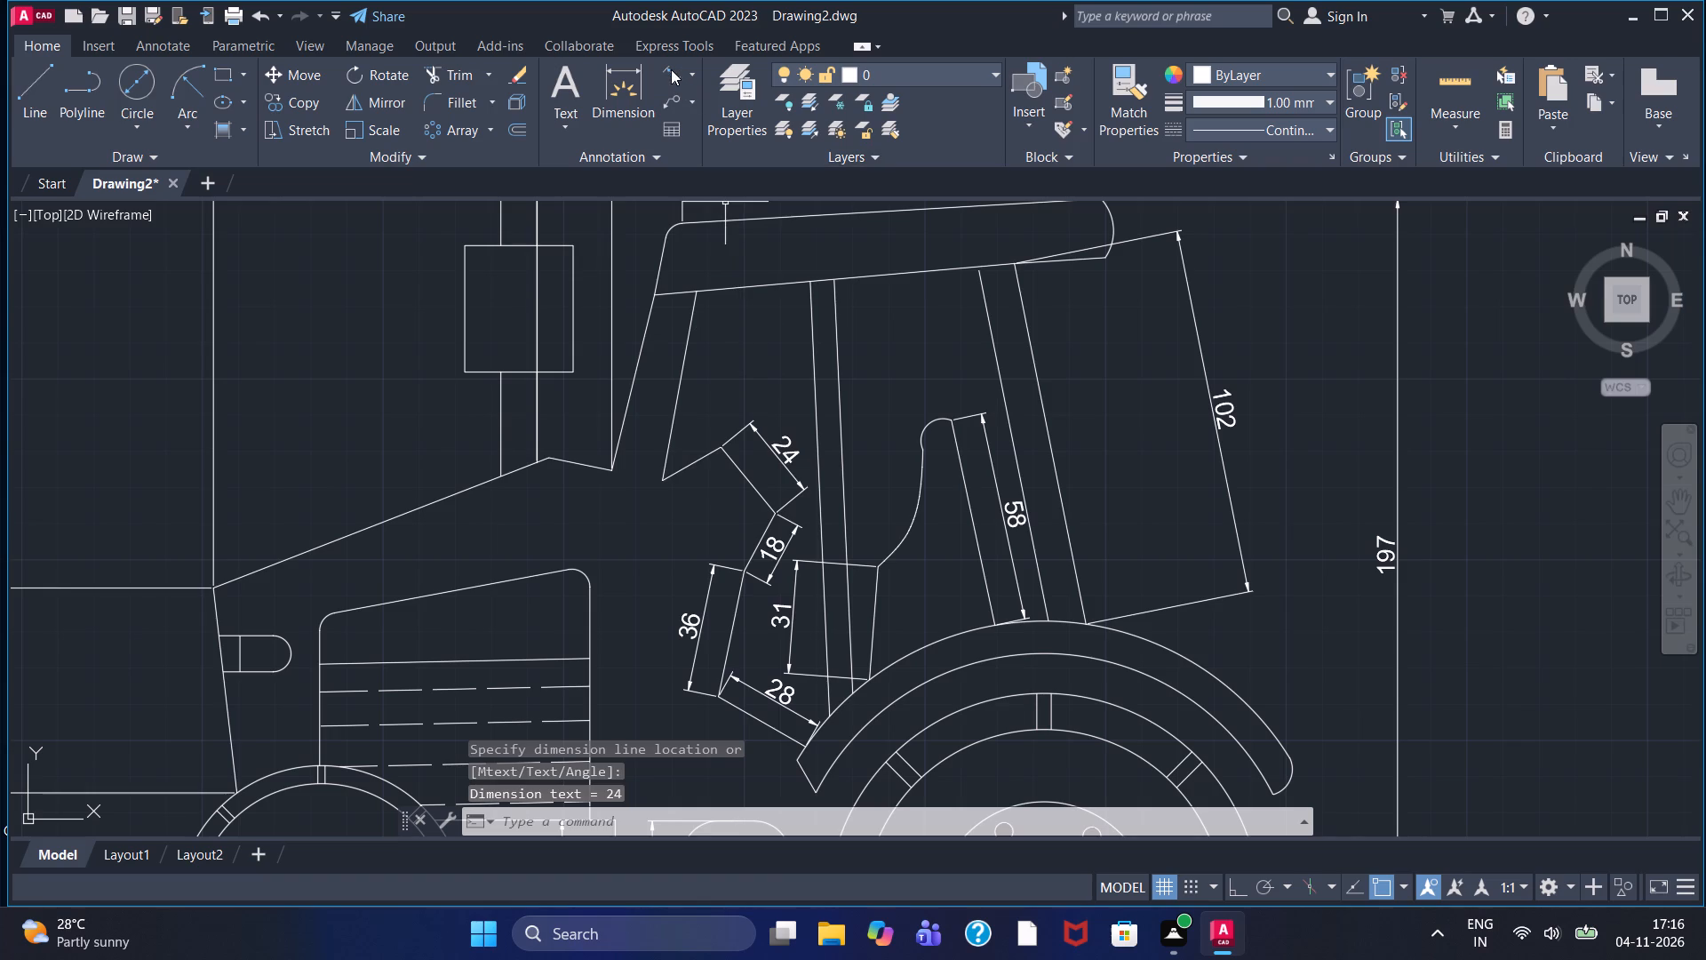
Add an aligned dimension along the zigzag outline's topmost segment, from the front pillar's lower end to the peak, placed below it.
click(671, 69)
drag(658, 486, 668, 482)
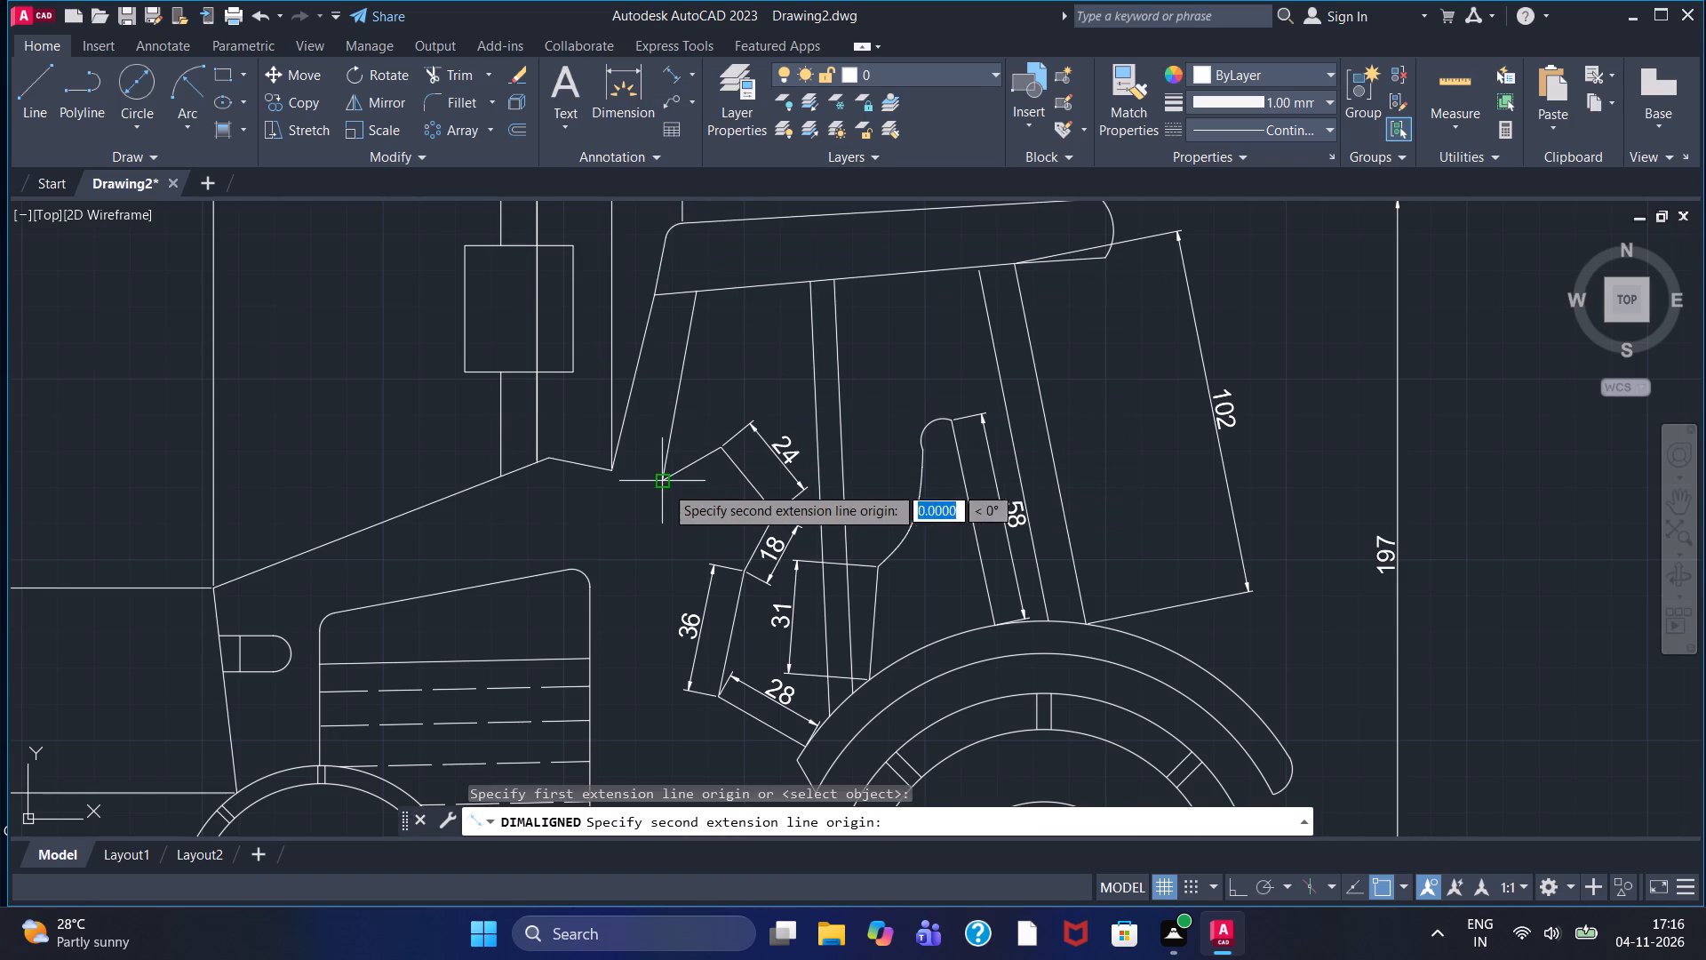
drag(719, 446, 717, 454)
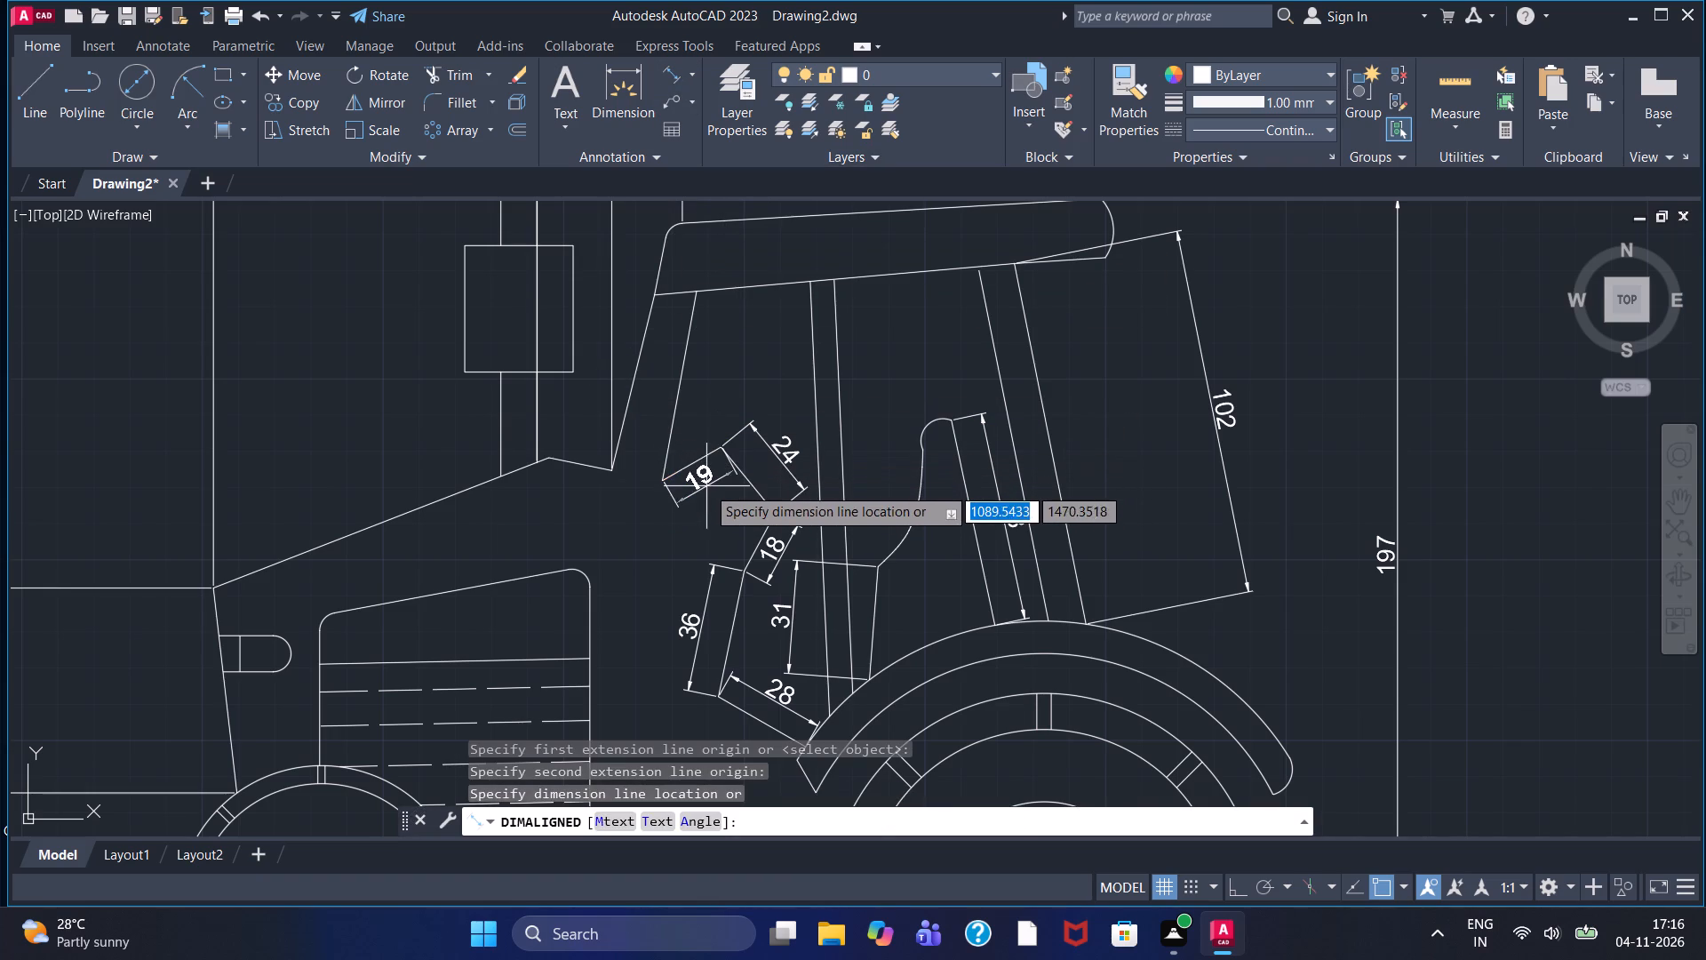
click(705, 500)
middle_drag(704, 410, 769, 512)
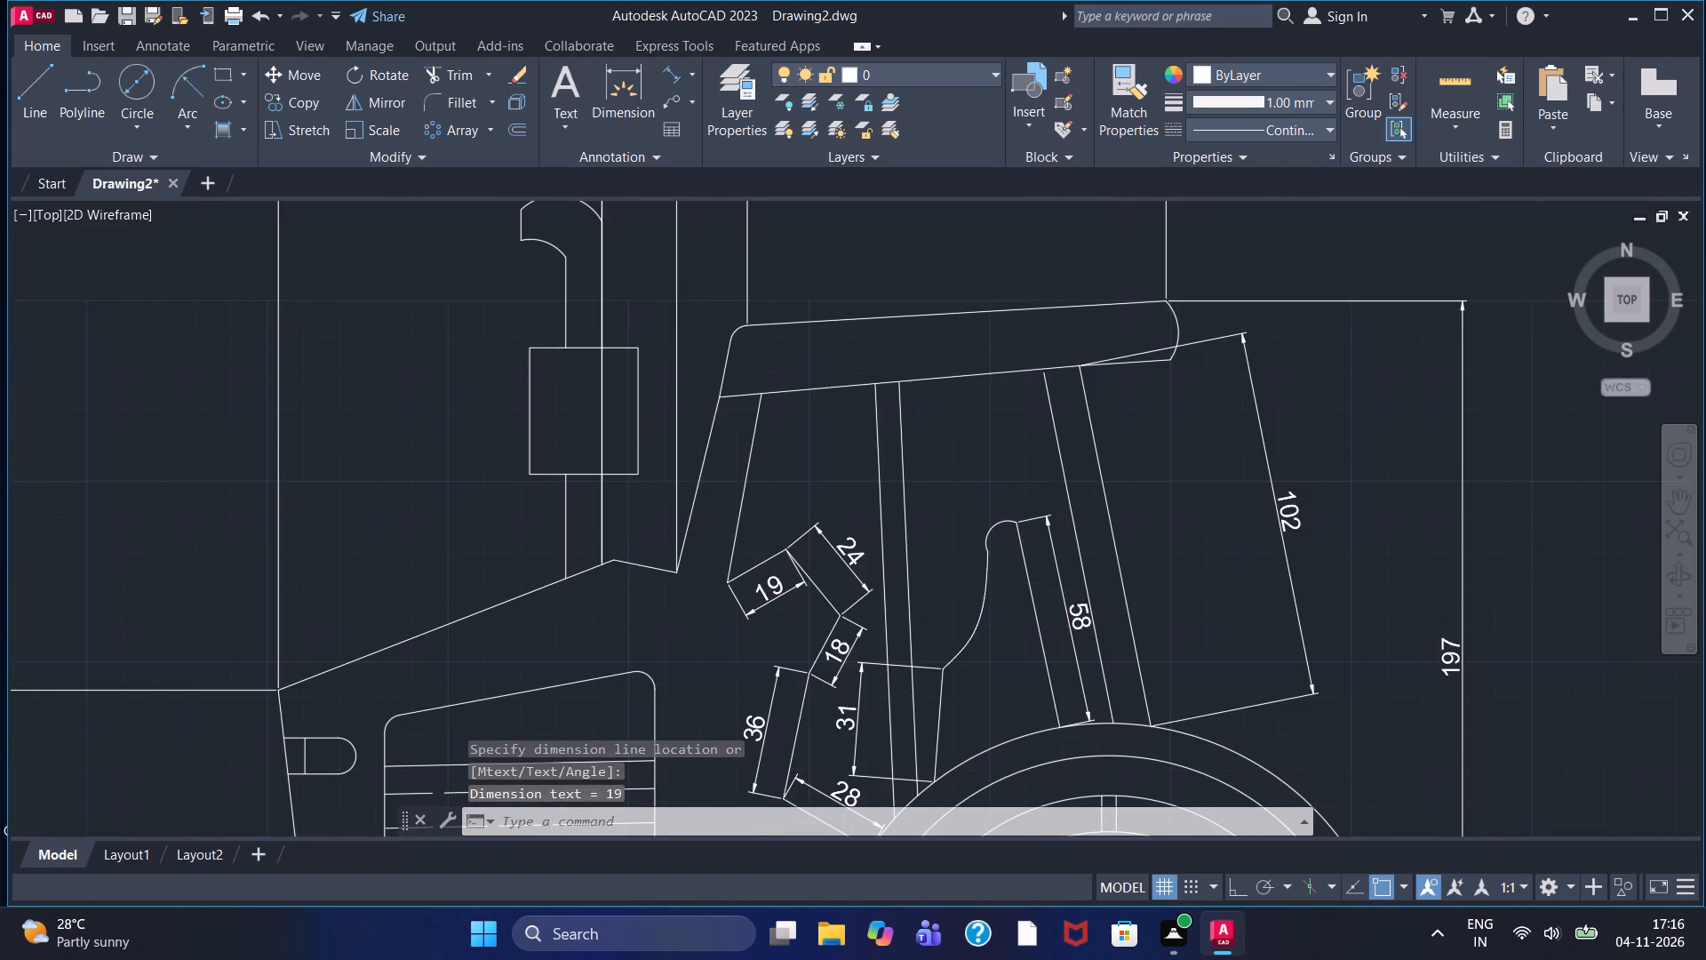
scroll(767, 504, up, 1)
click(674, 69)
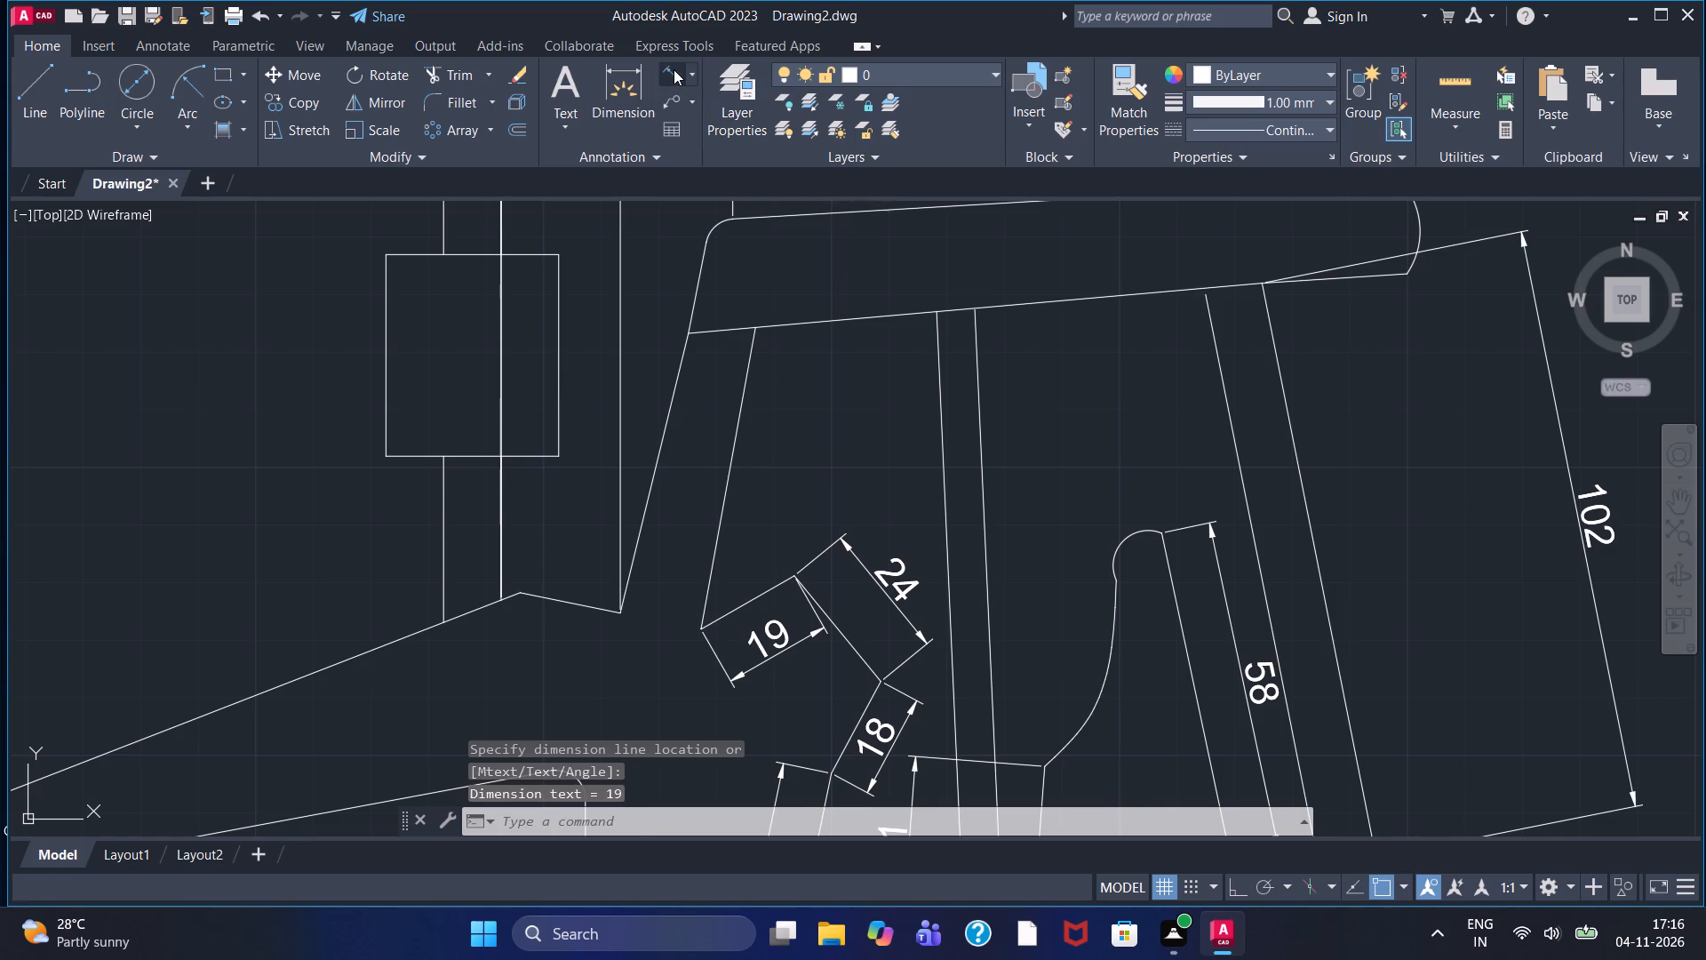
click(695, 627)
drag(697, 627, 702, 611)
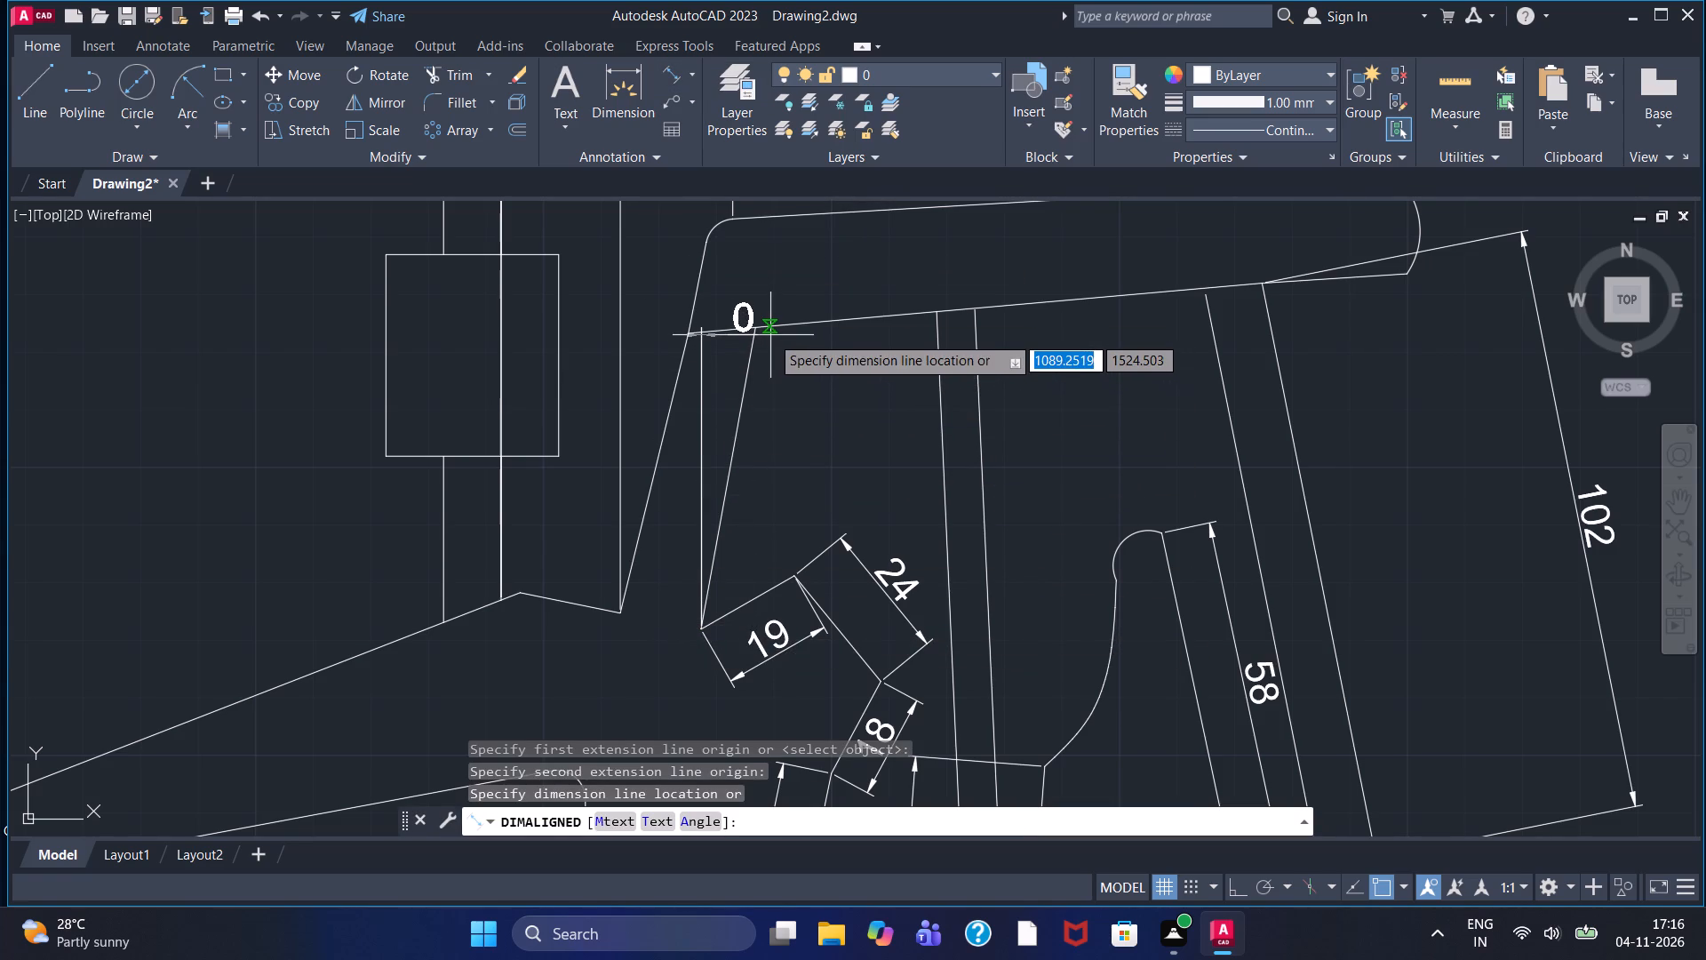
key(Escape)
Add an aligned dimension along the inner line of the cab's front pillar, placed on its front side between the pillar lines.
click(666, 69)
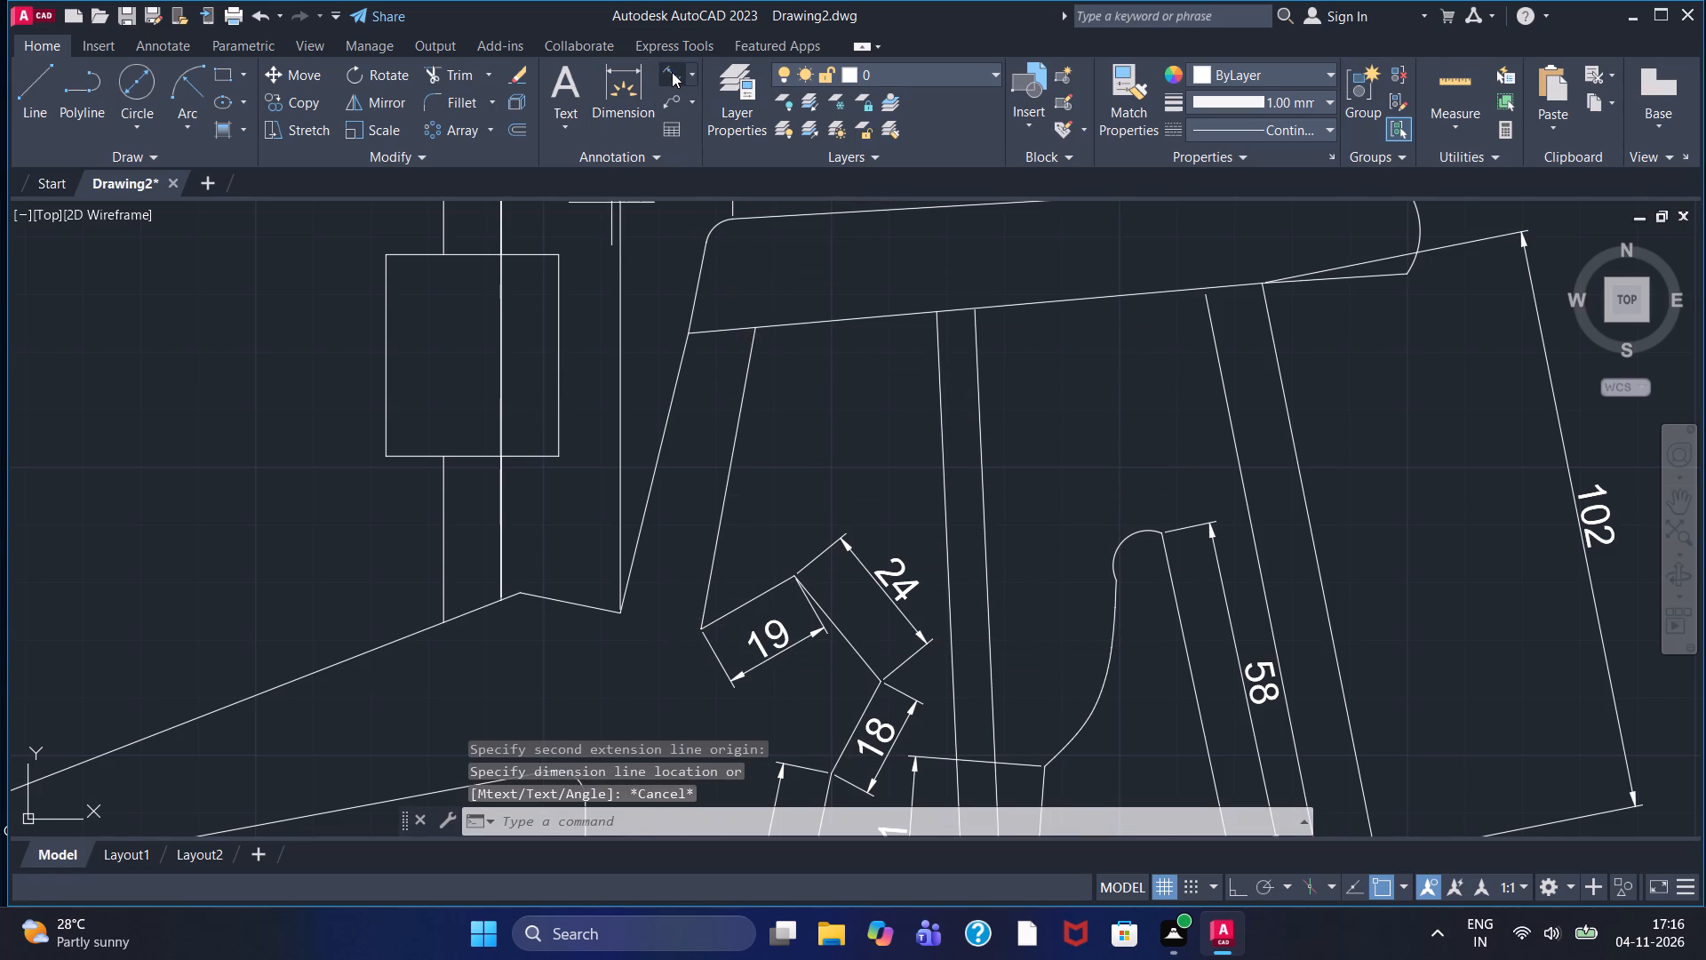
drag(693, 627, 698, 618)
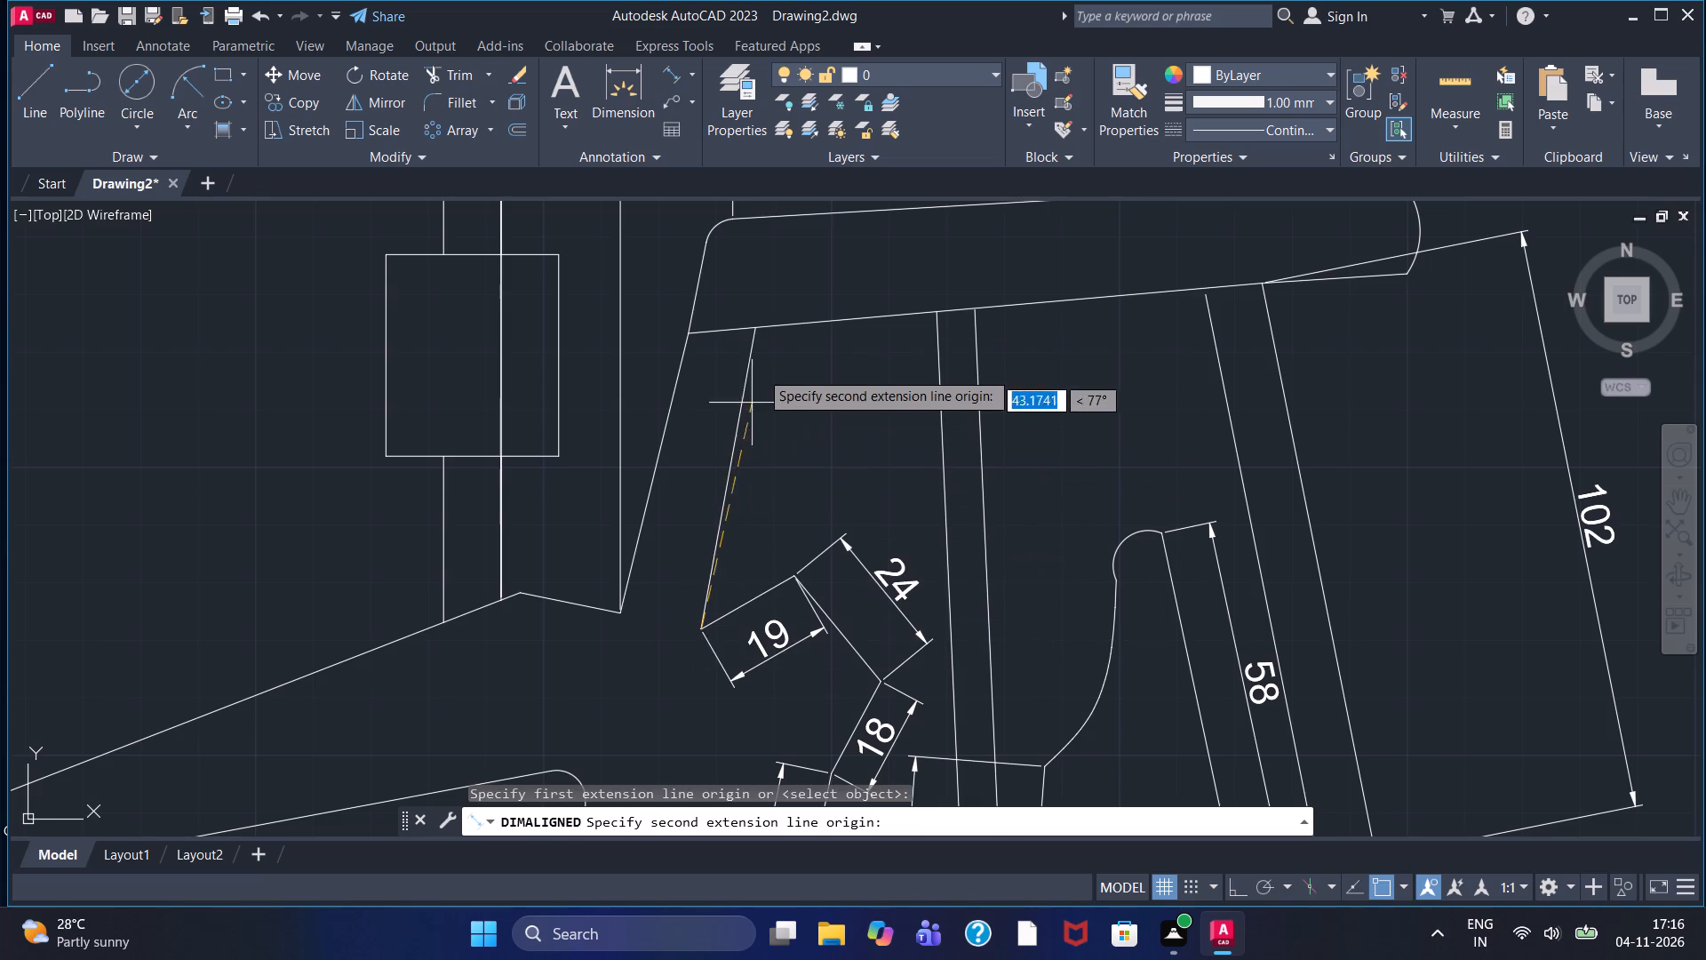
click(755, 326)
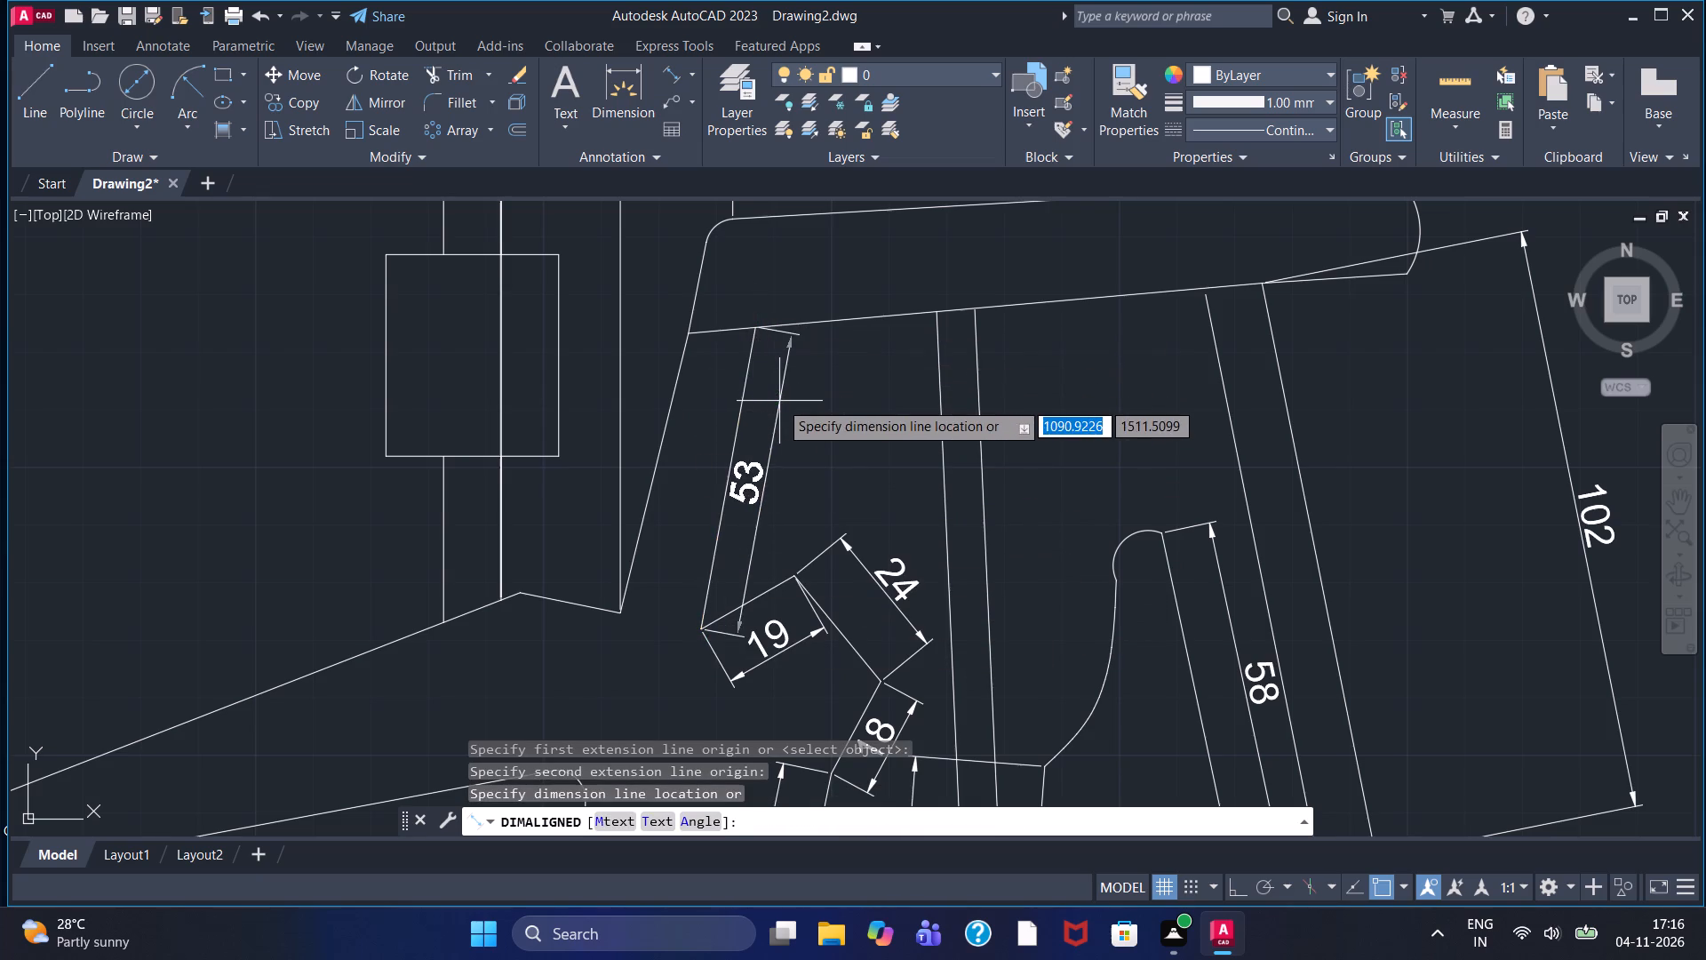
double_click(714, 414)
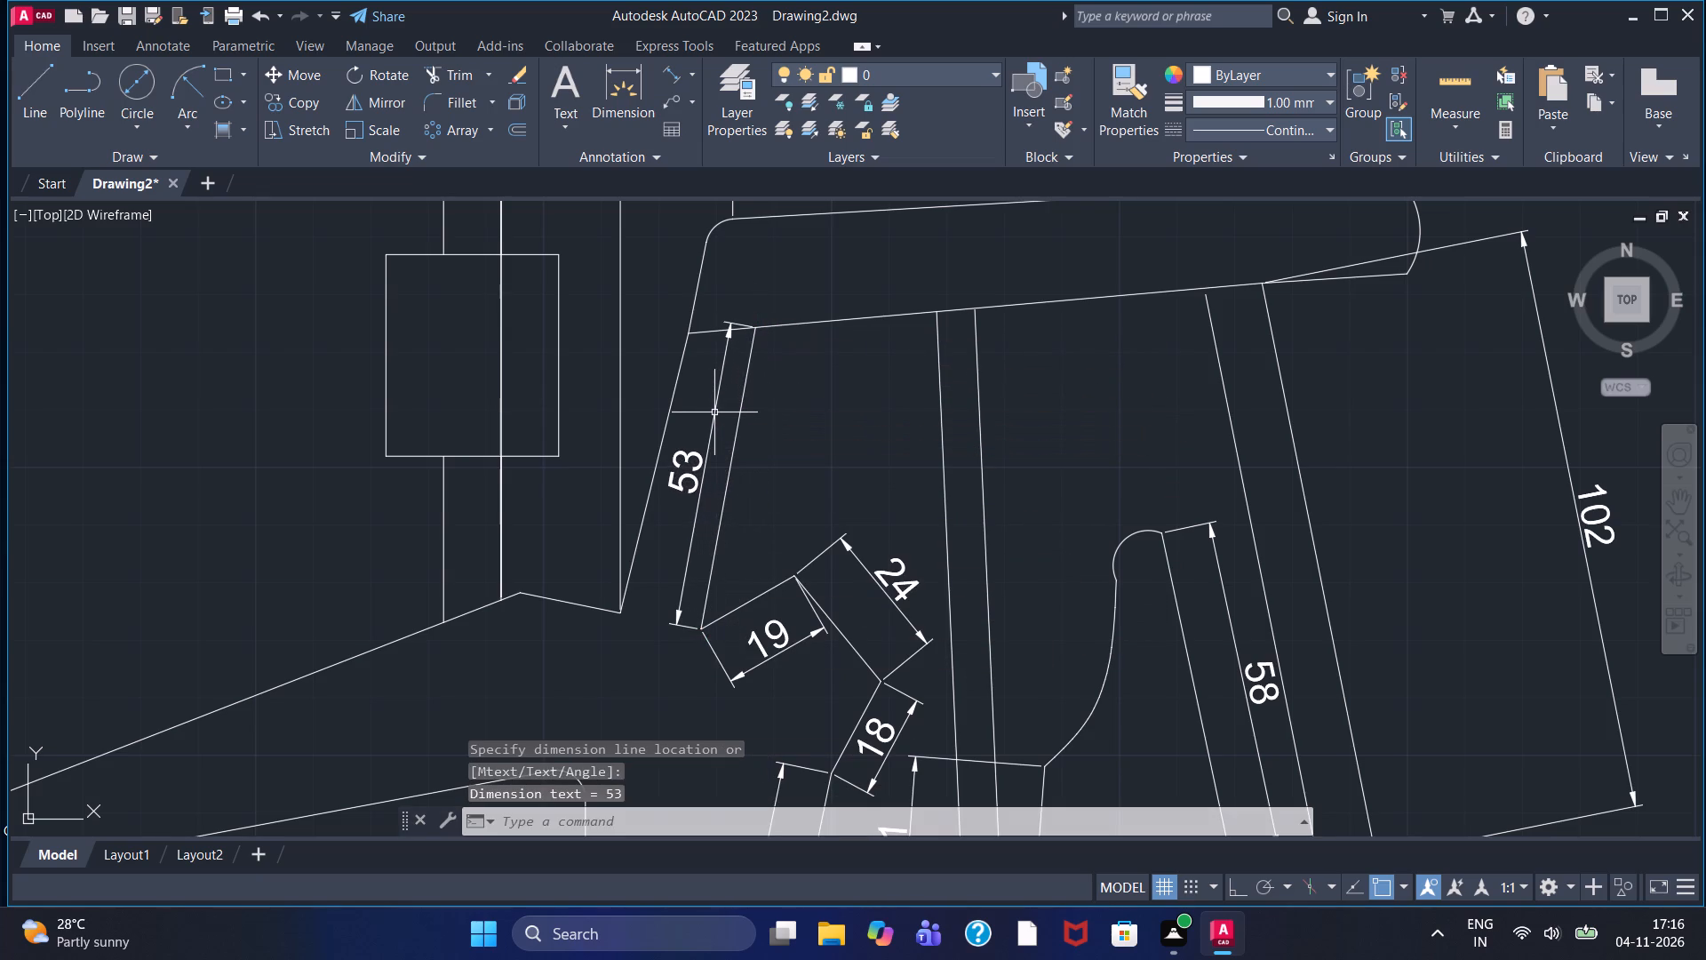
Add an aligned dimension along the short hood segment sloping from the hood's peak down to the cab's front pillar, placed above it.
middle_drag(740, 430, 801, 506)
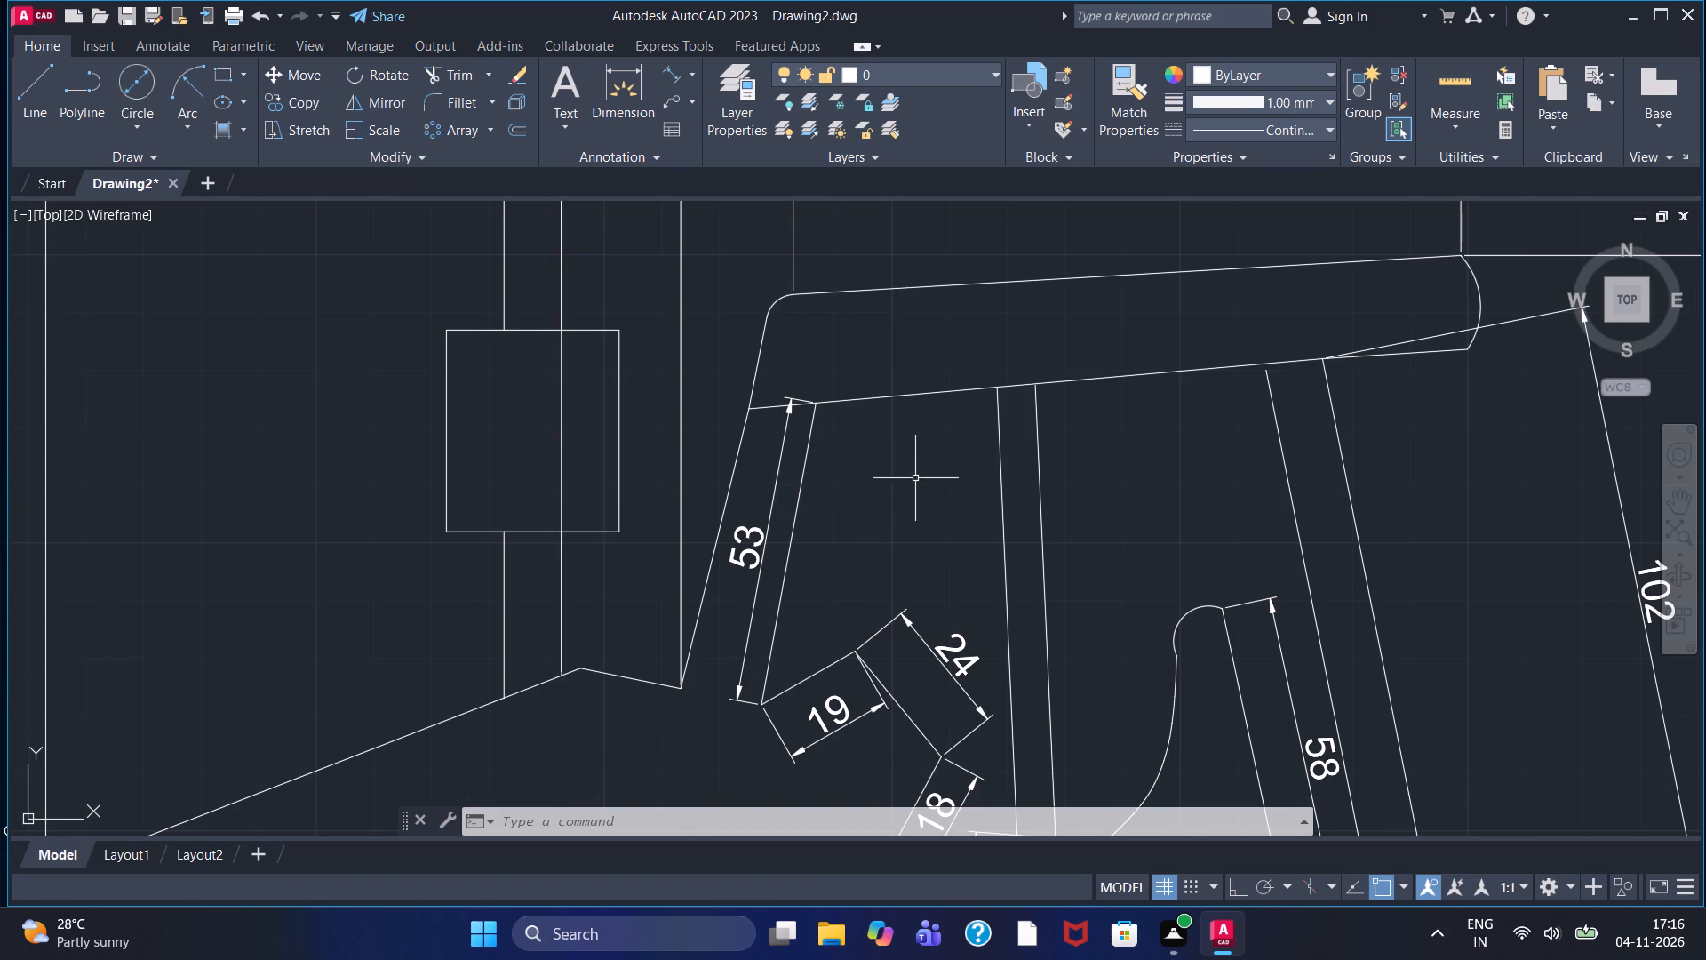
scroll(909, 487, down, 2)
middle_drag(938, 498, 977, 513)
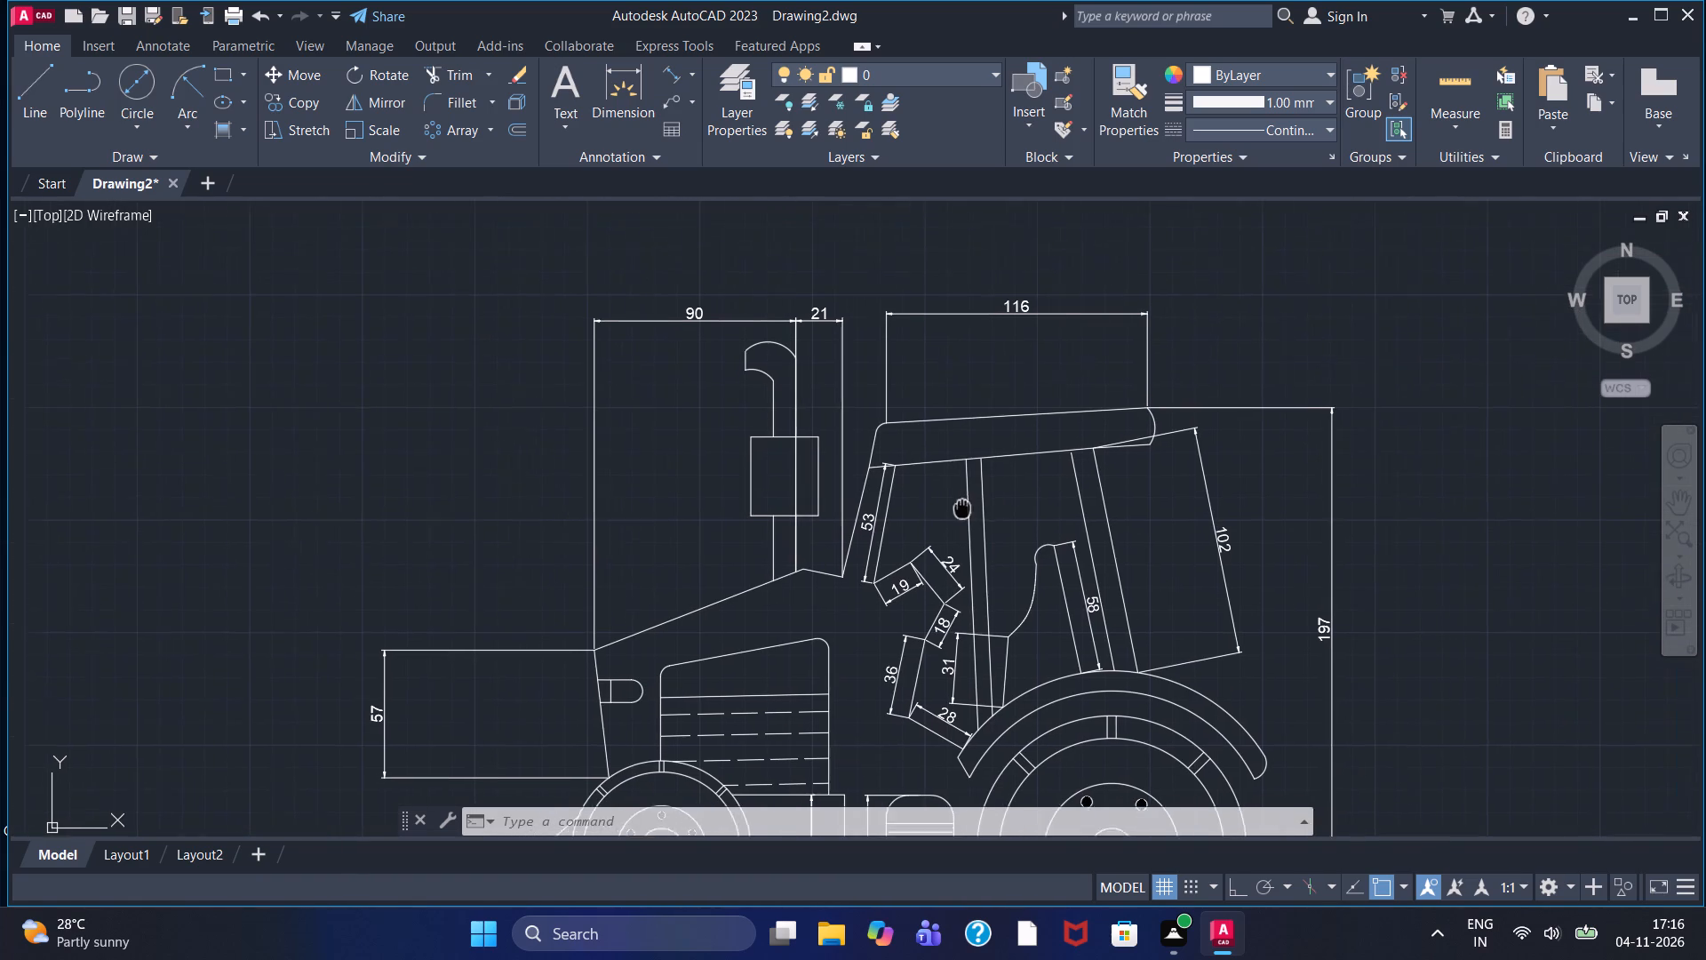
middle_drag(977, 513, 1053, 525)
scroll(877, 604, up, 2)
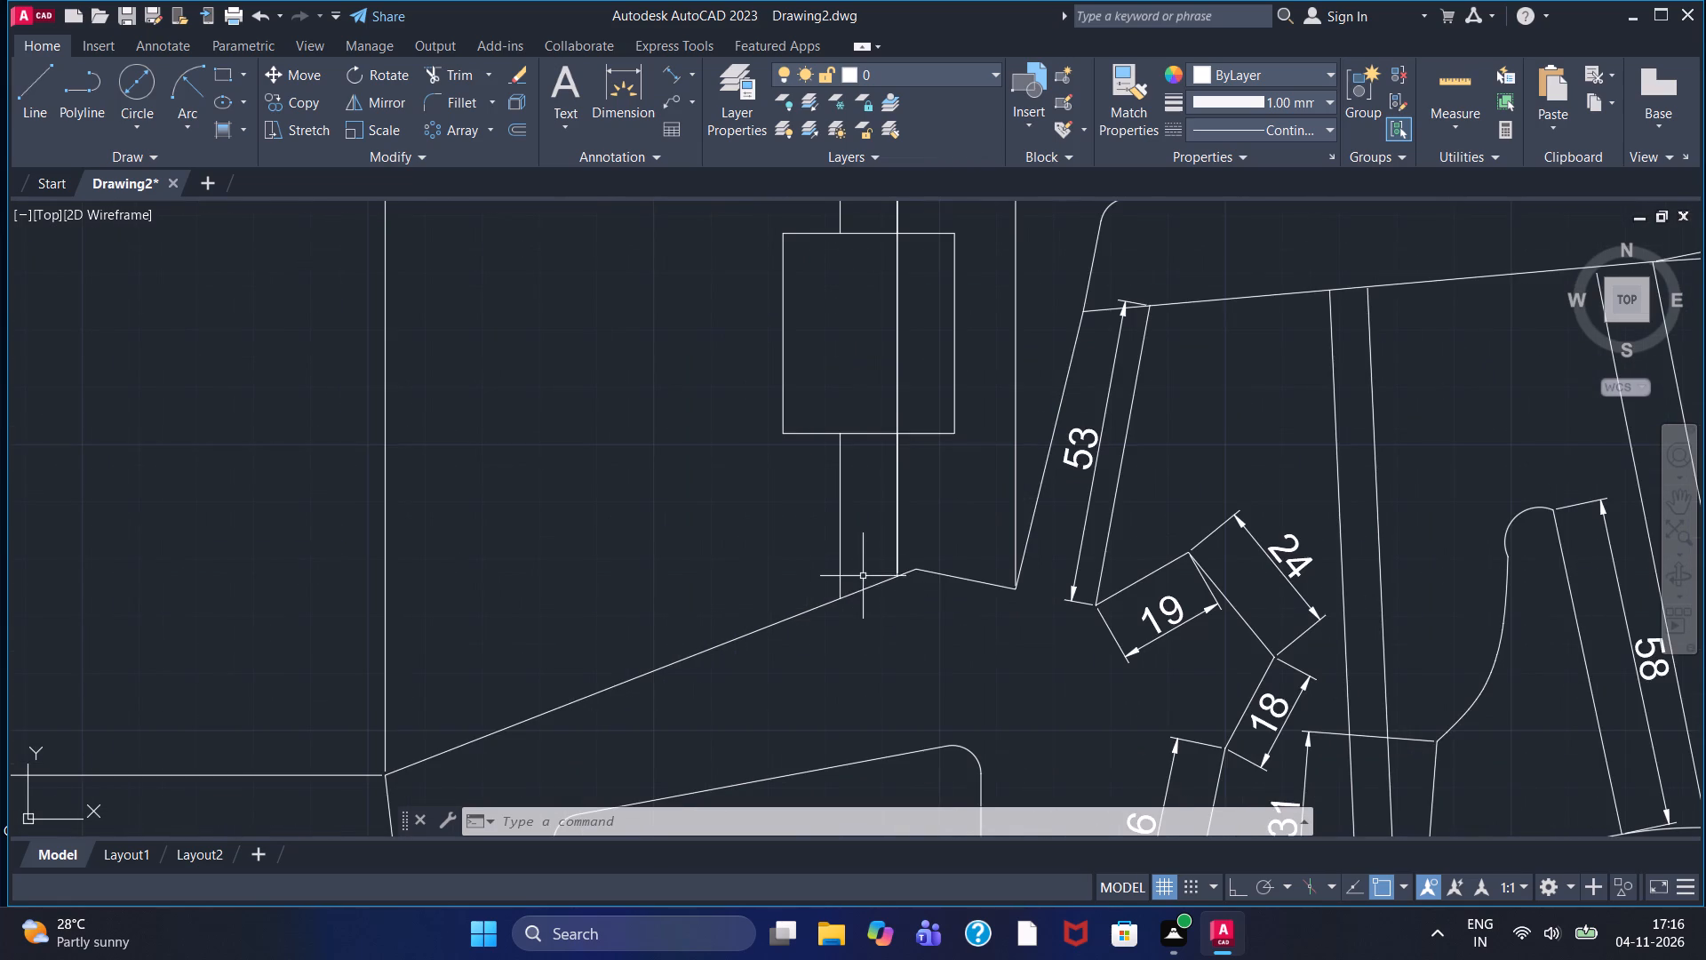
click(674, 72)
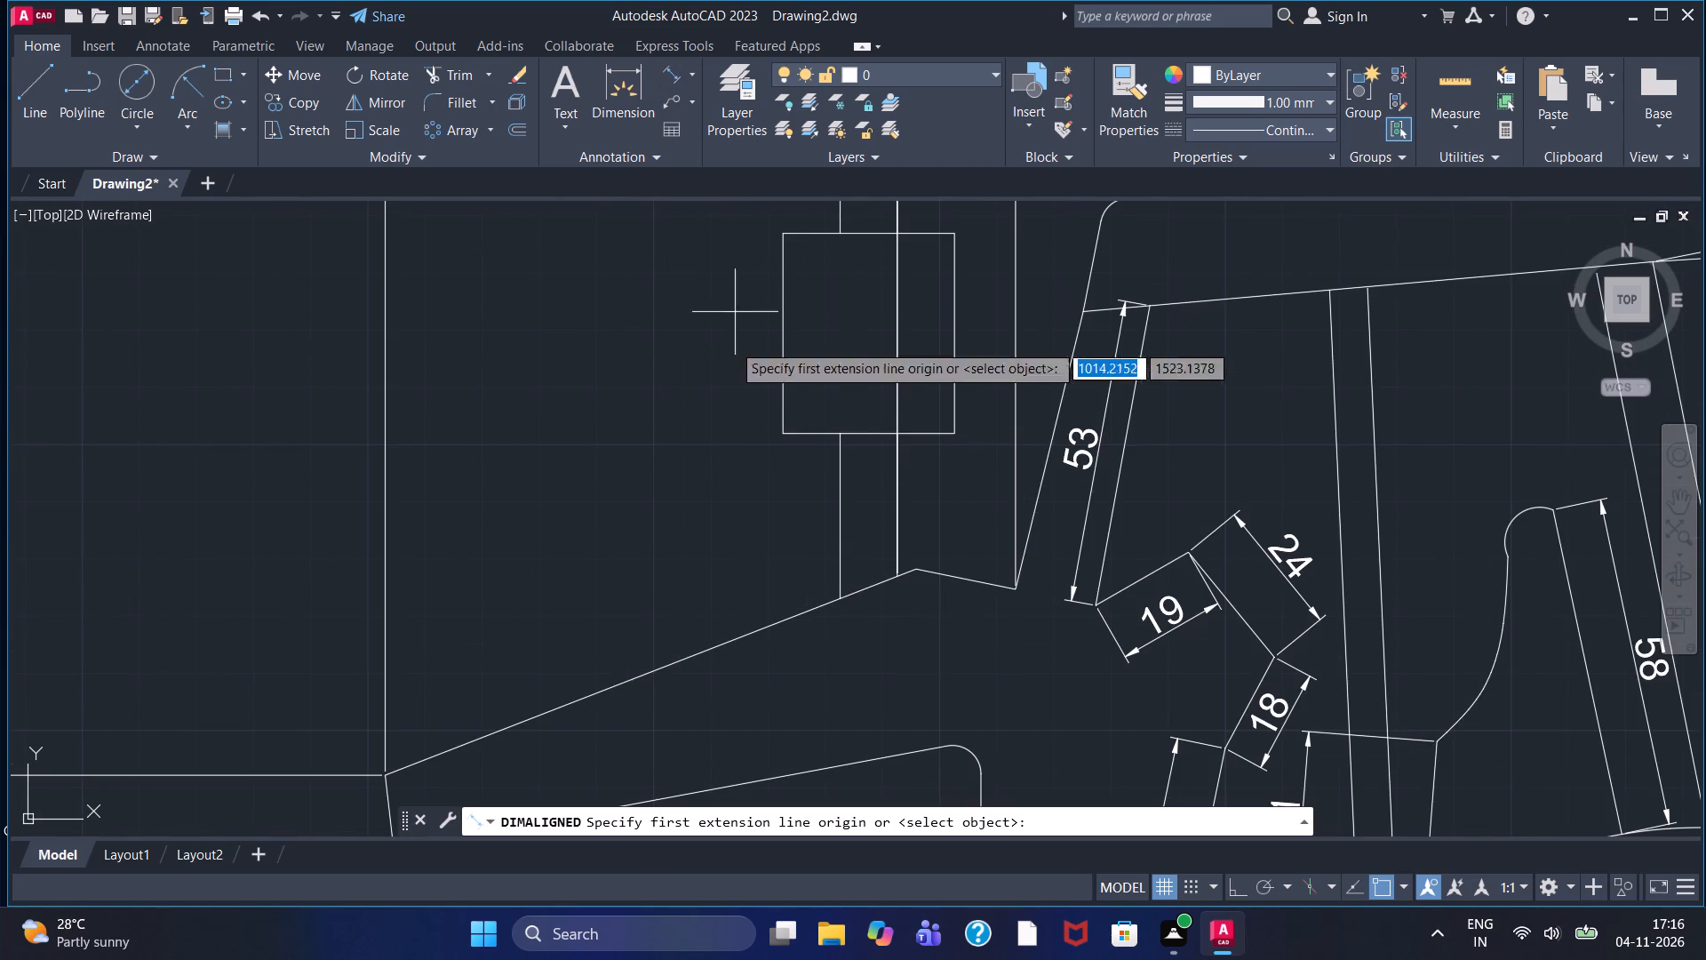
middle_drag(667, 492, 706, 336)
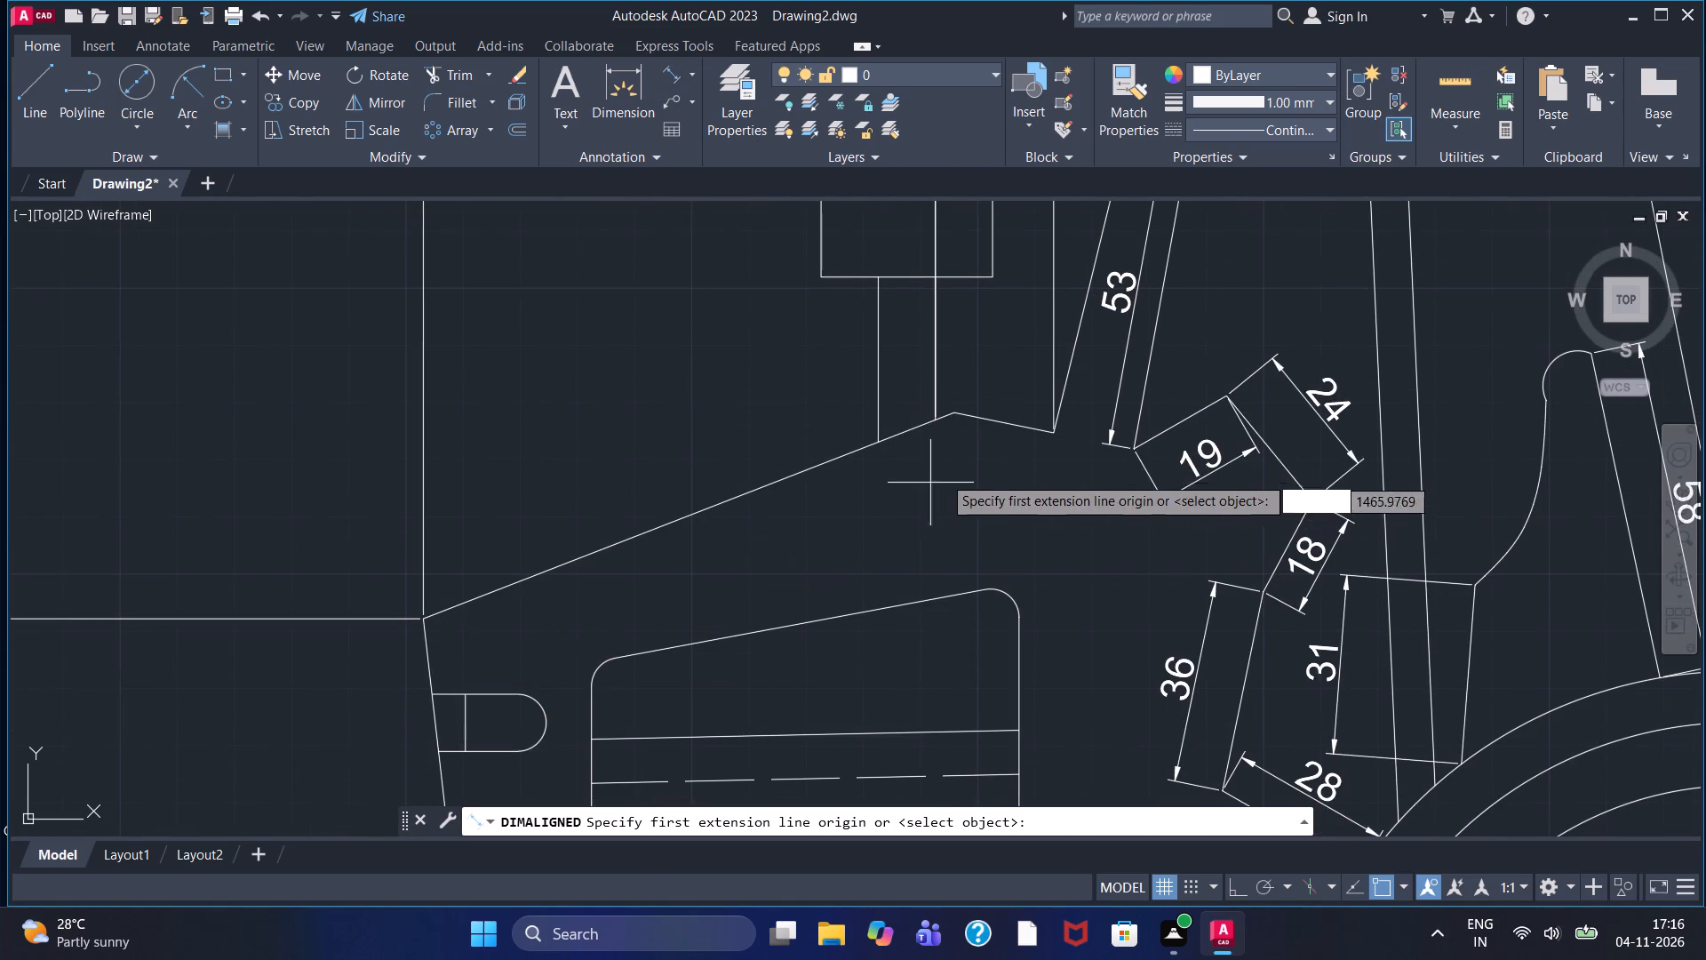
drag(960, 411, 975, 410)
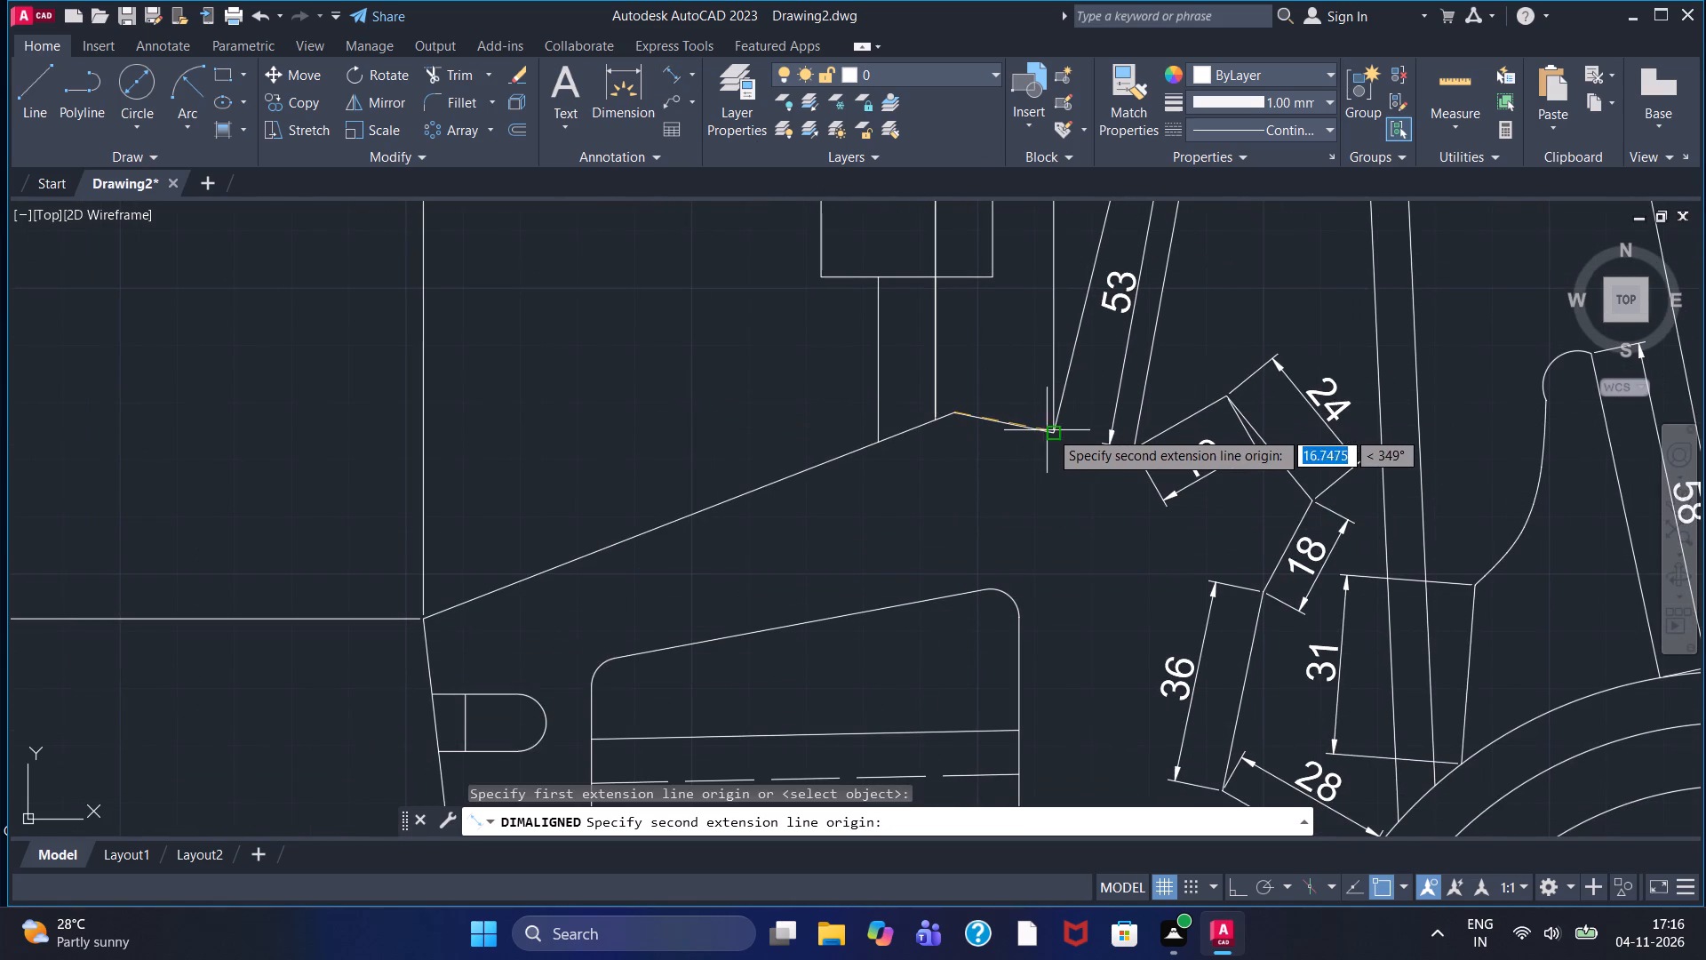
double_click(1050, 430)
click(1013, 372)
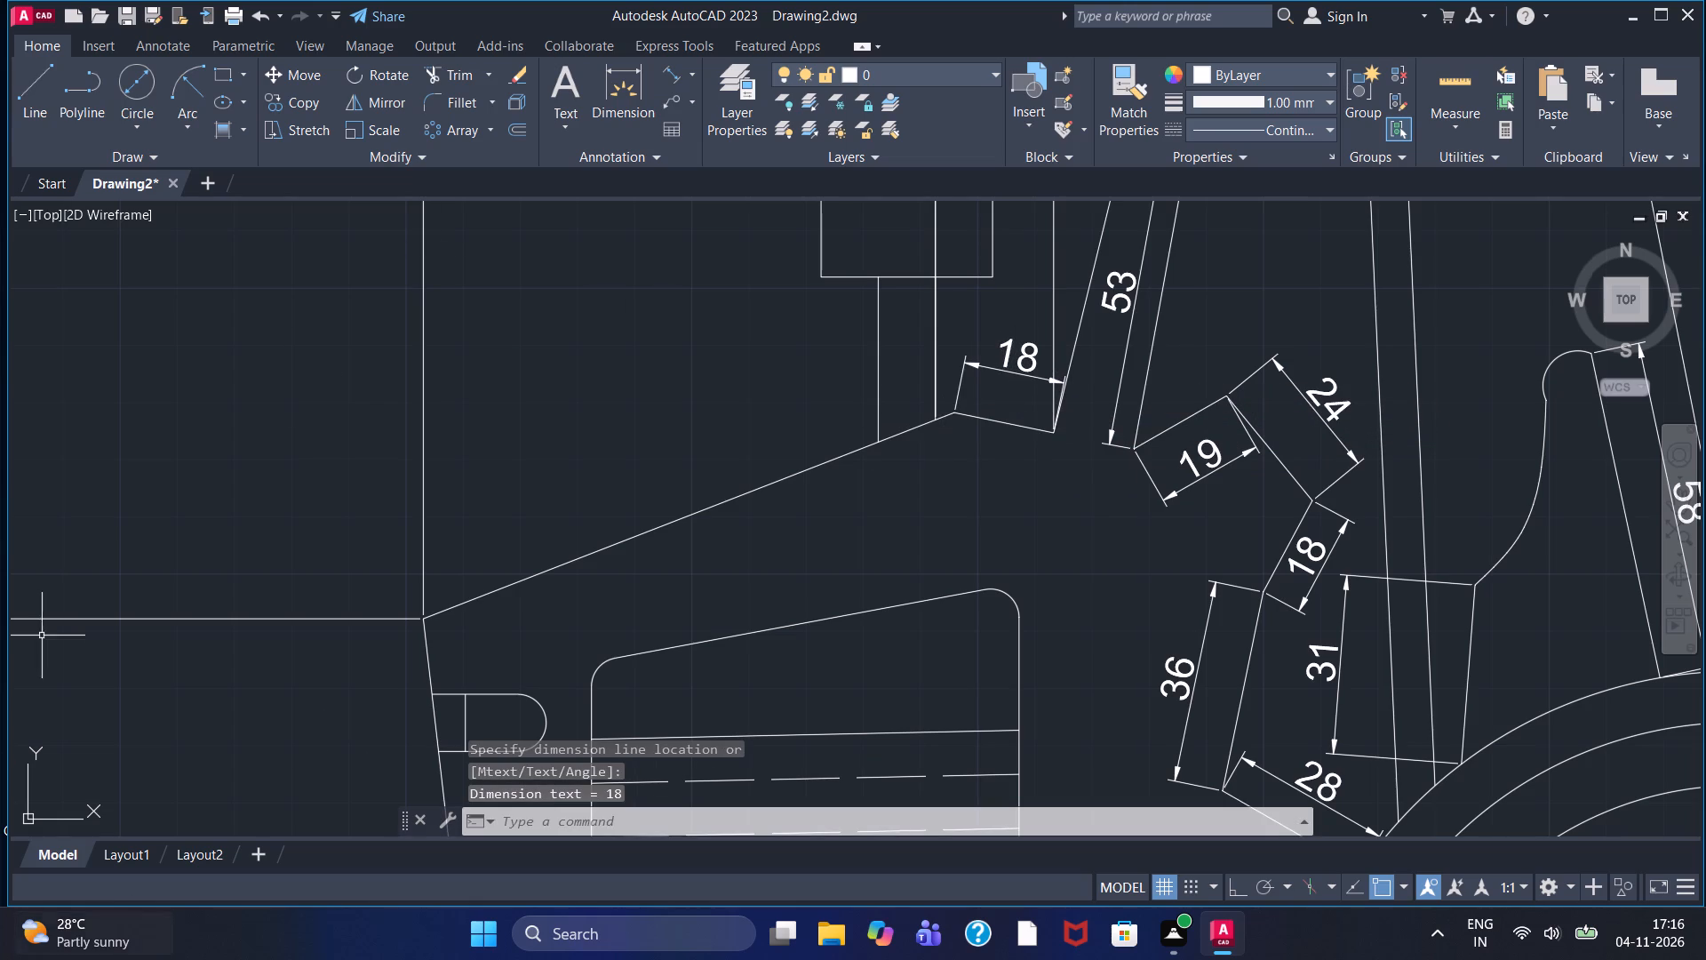
Add an aligned dimension along the long sloping hood top, from its peak to the hood's front corner, placed below the line.
click(668, 76)
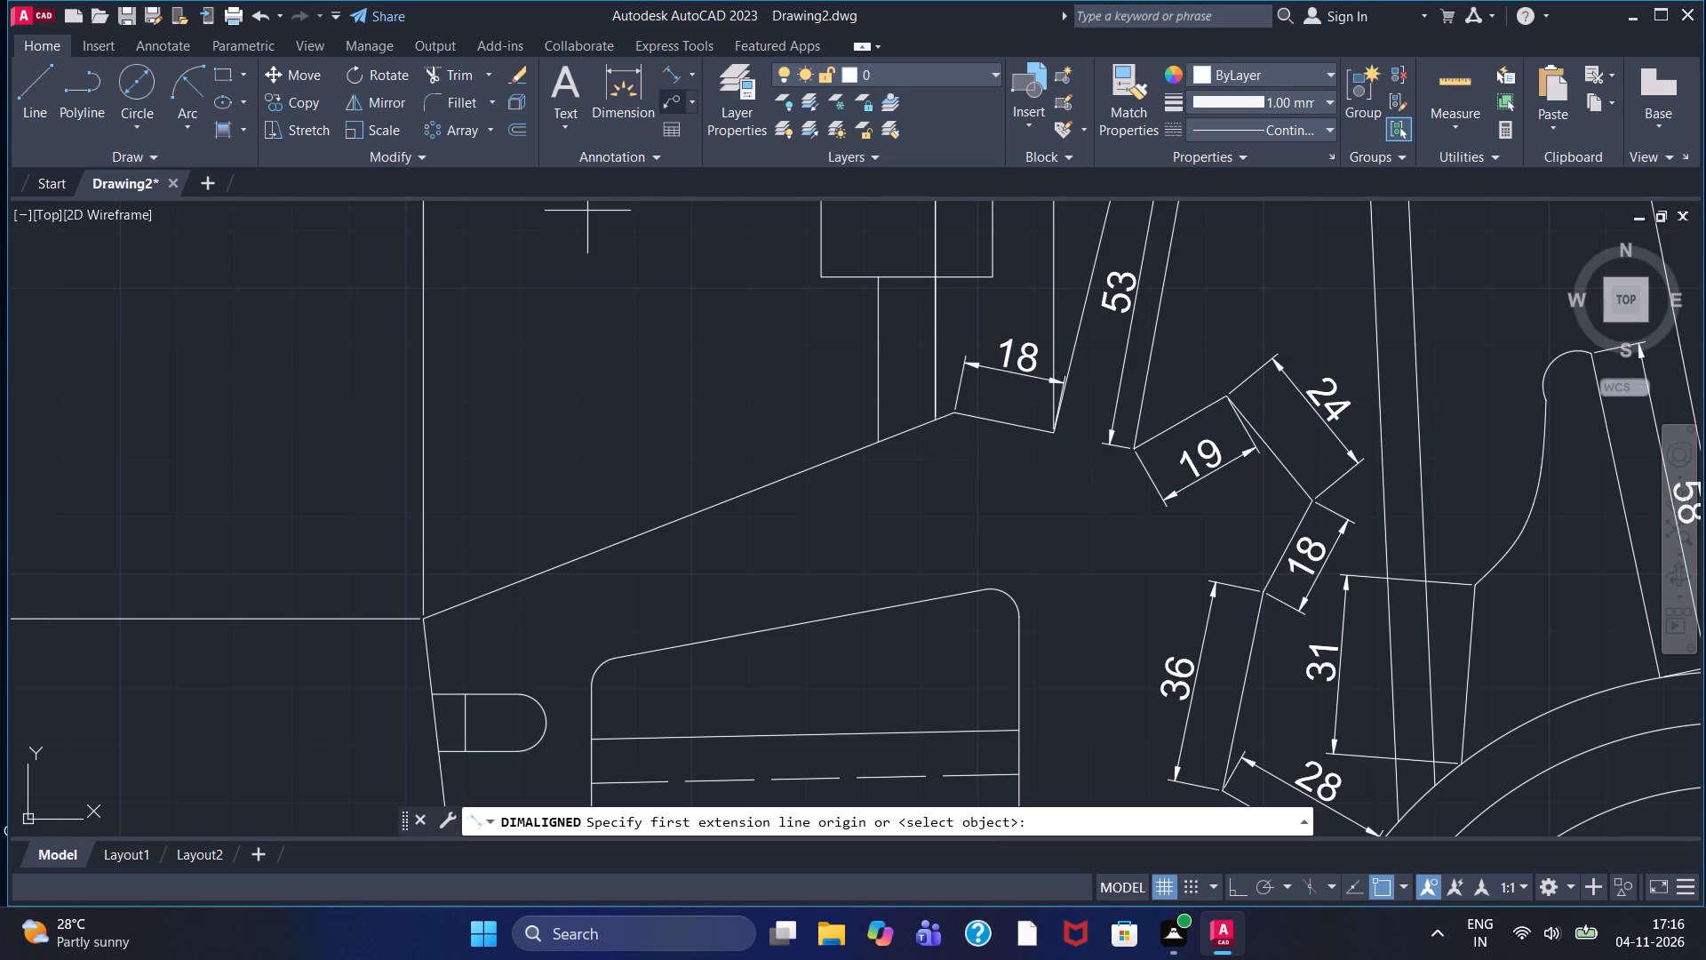
double_click(951, 416)
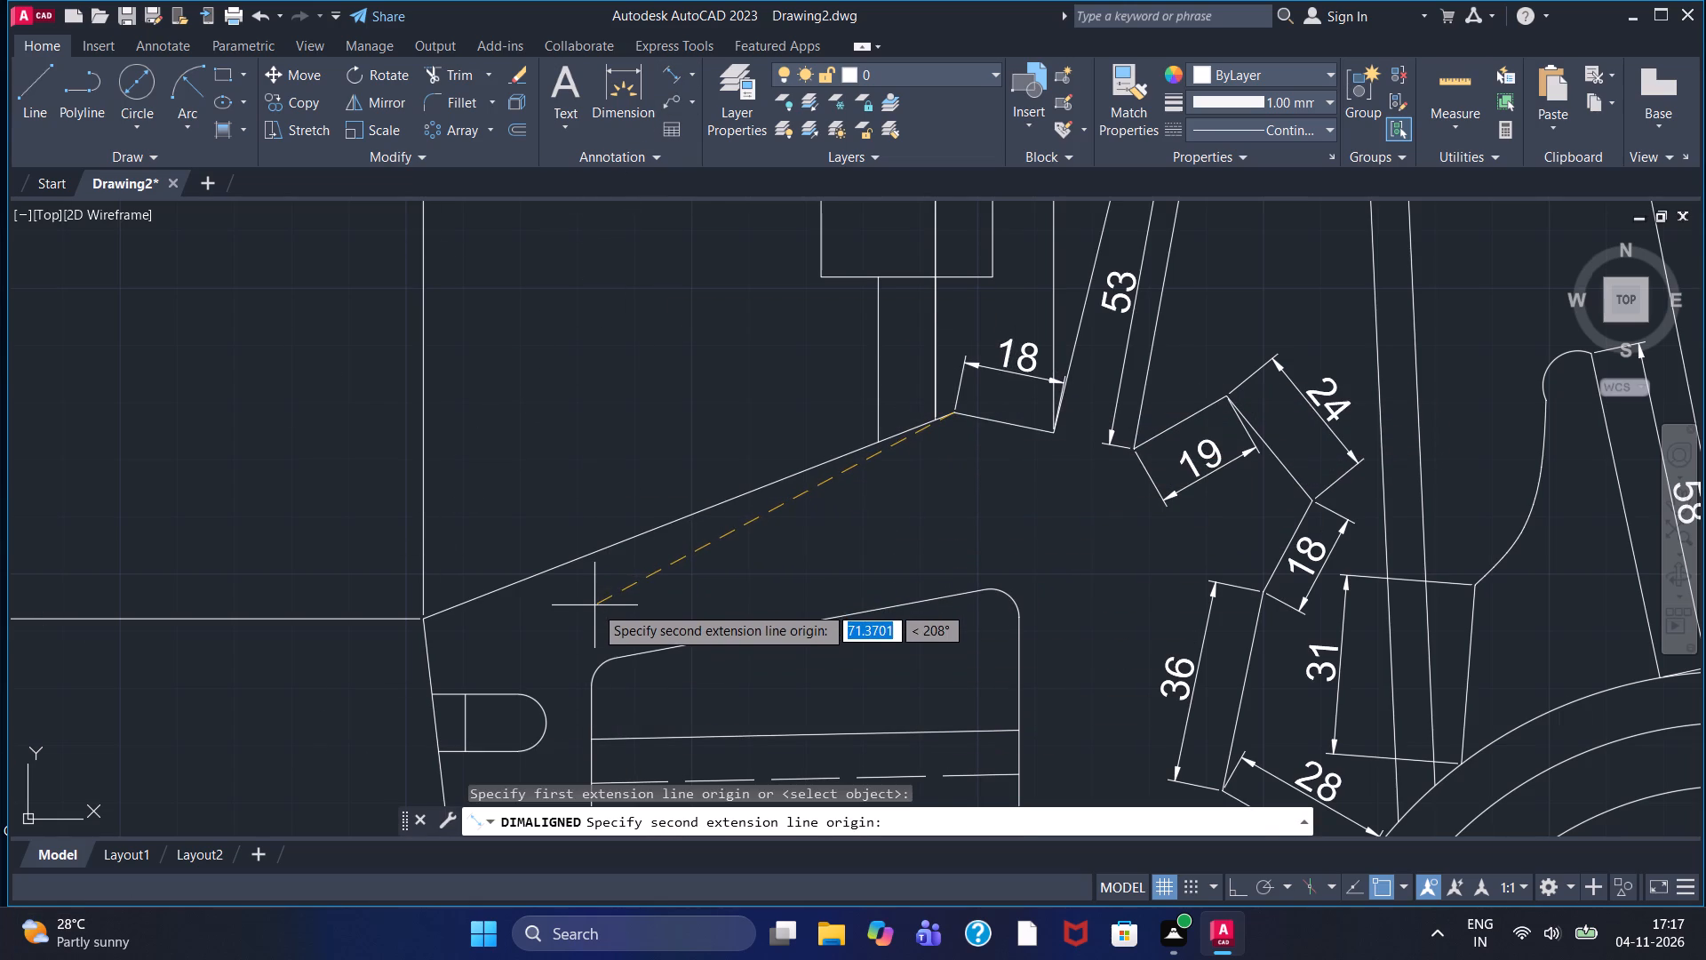
click(419, 620)
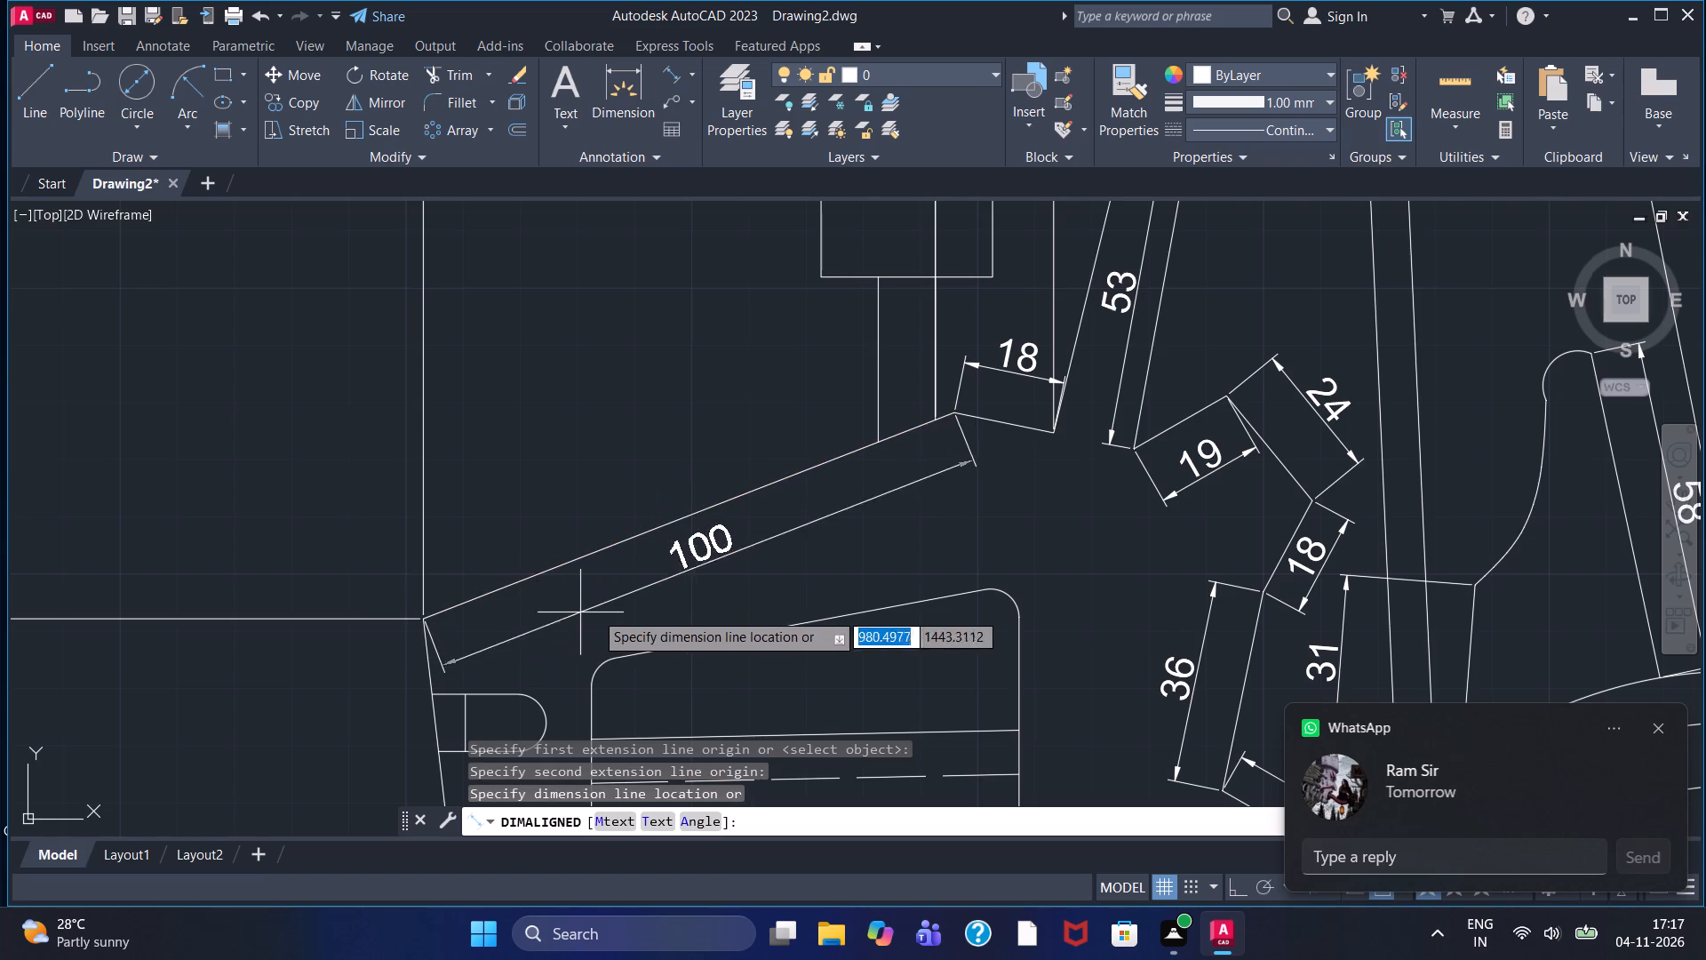
click(628, 612)
Add a vertical linear dimension for the lower exhaust pipe's front edge, from the hood to the muffler box, placed in front of it.
scroll(741, 584, down, 1)
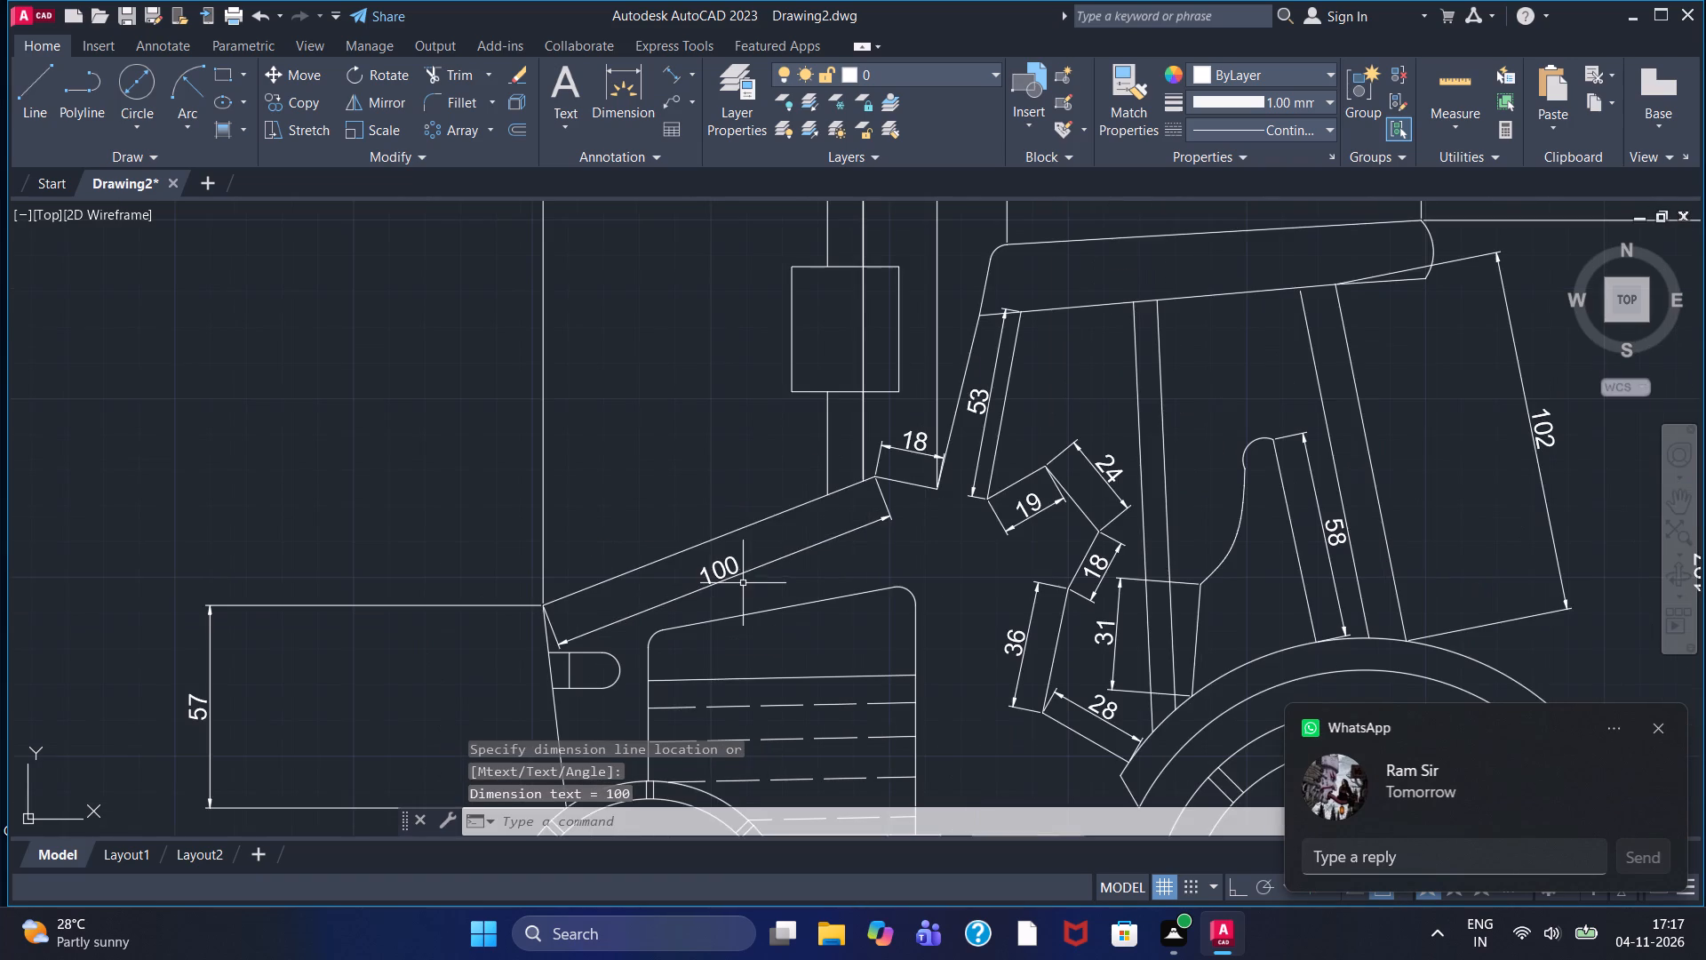
middle_drag(757, 479, 765, 611)
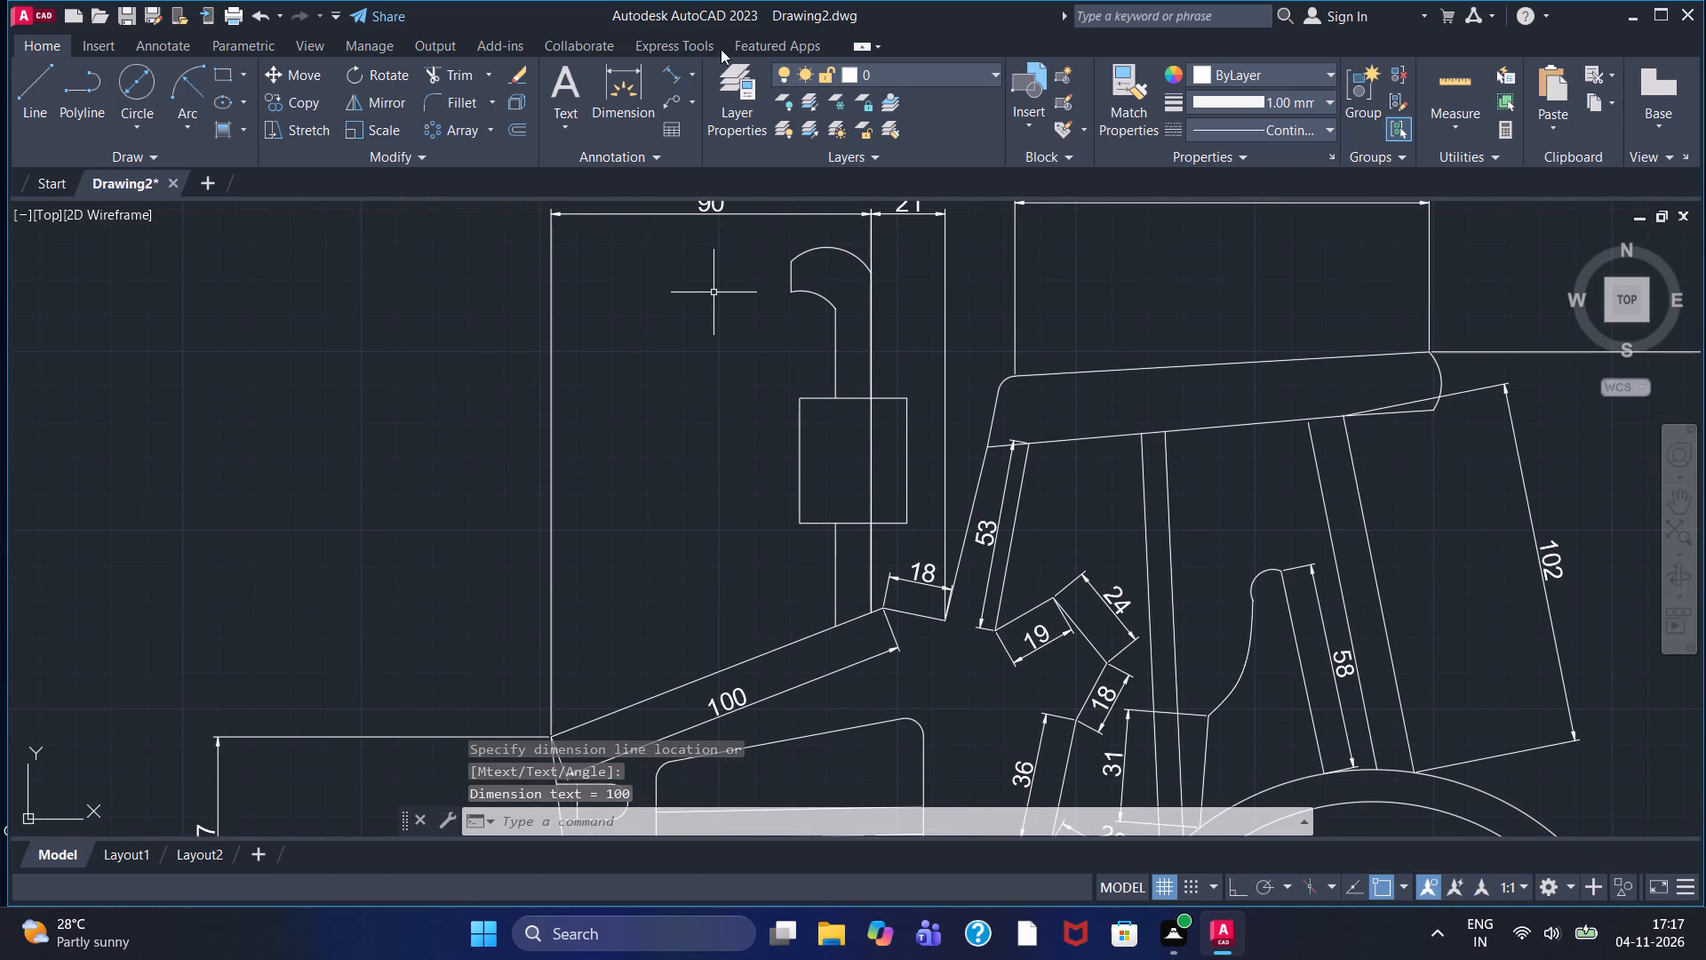
click(692, 68)
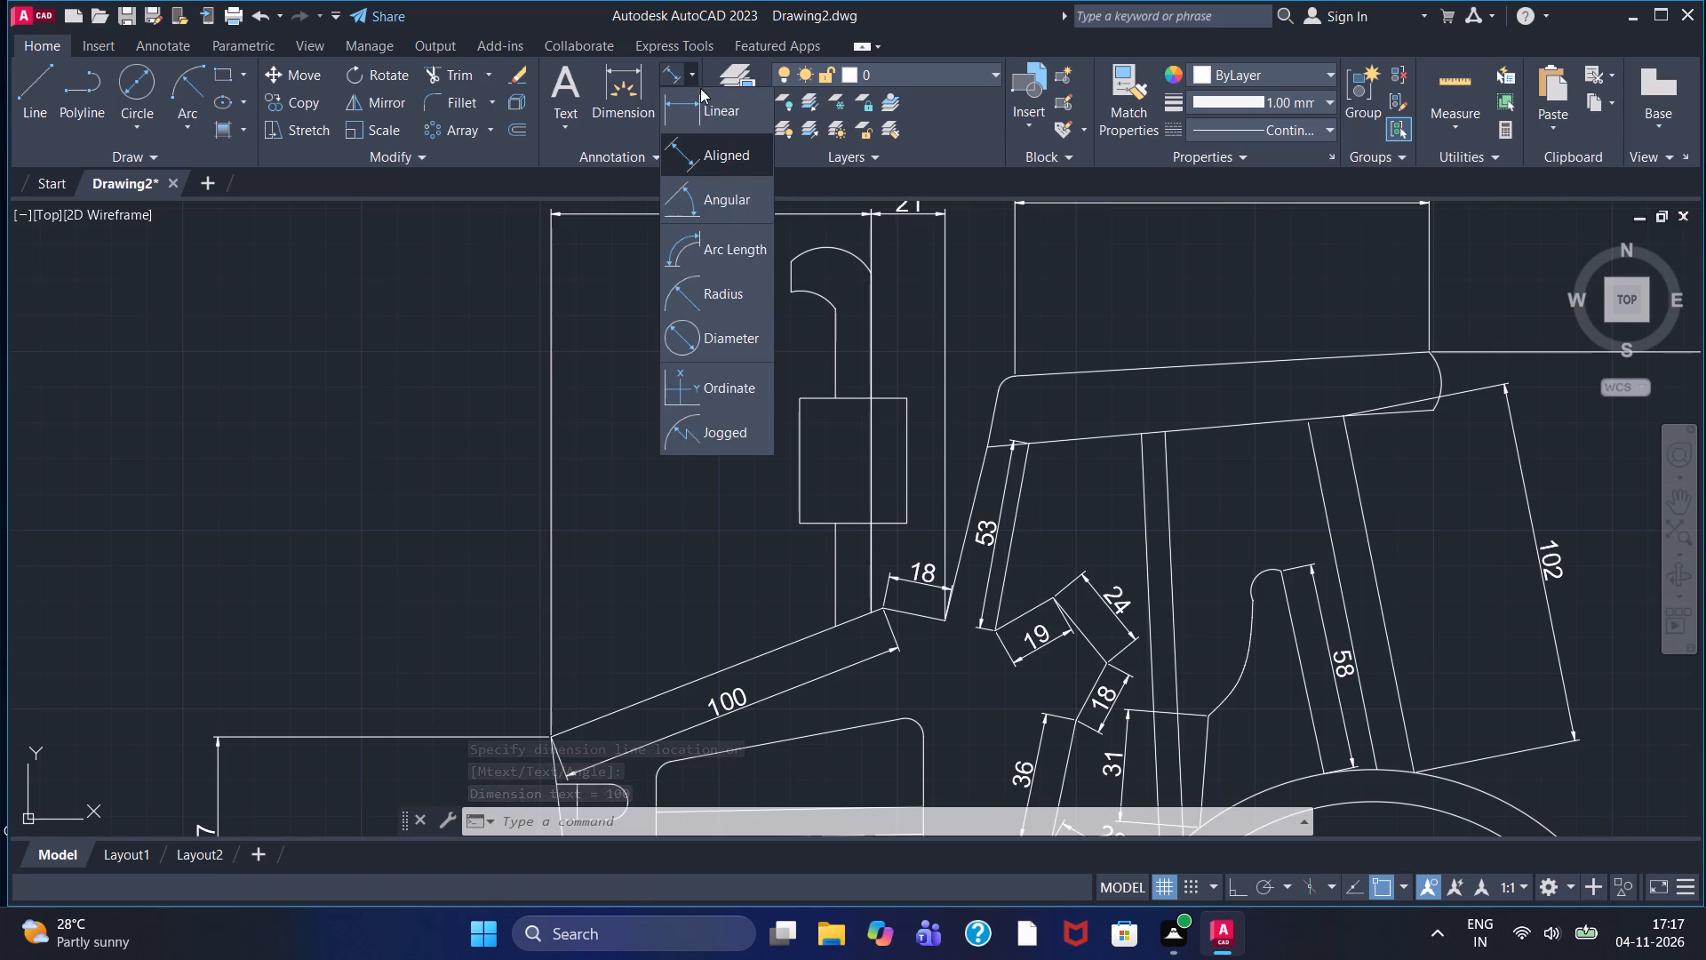
double_click(706, 108)
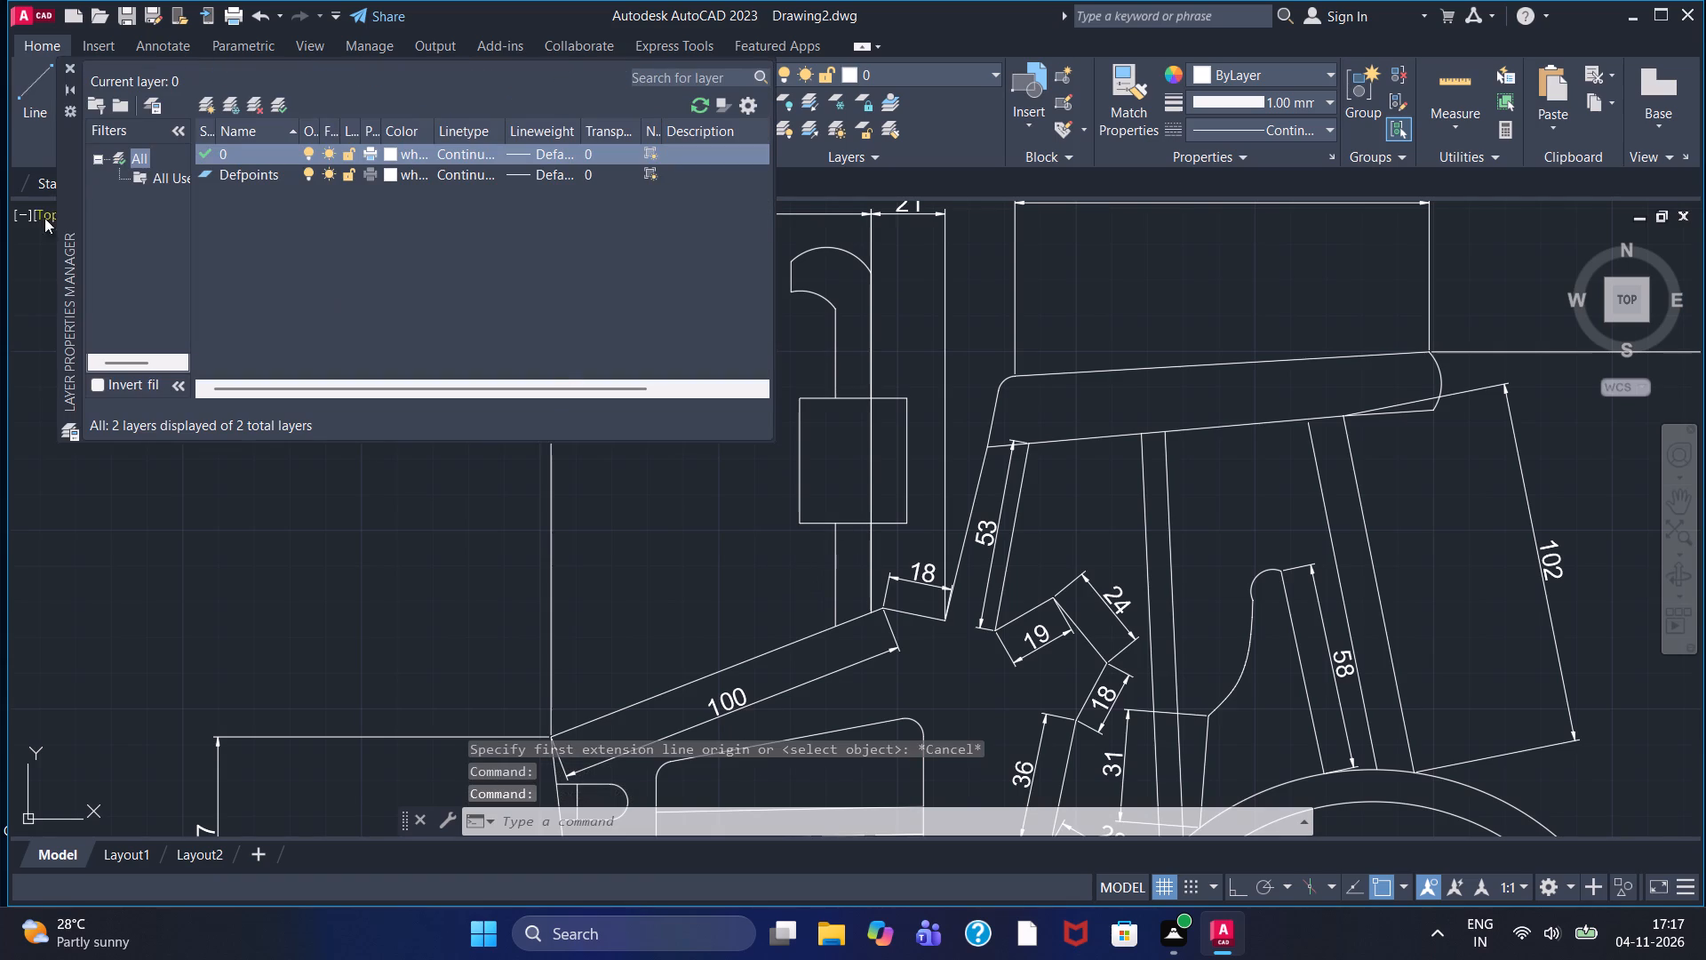
click(68, 67)
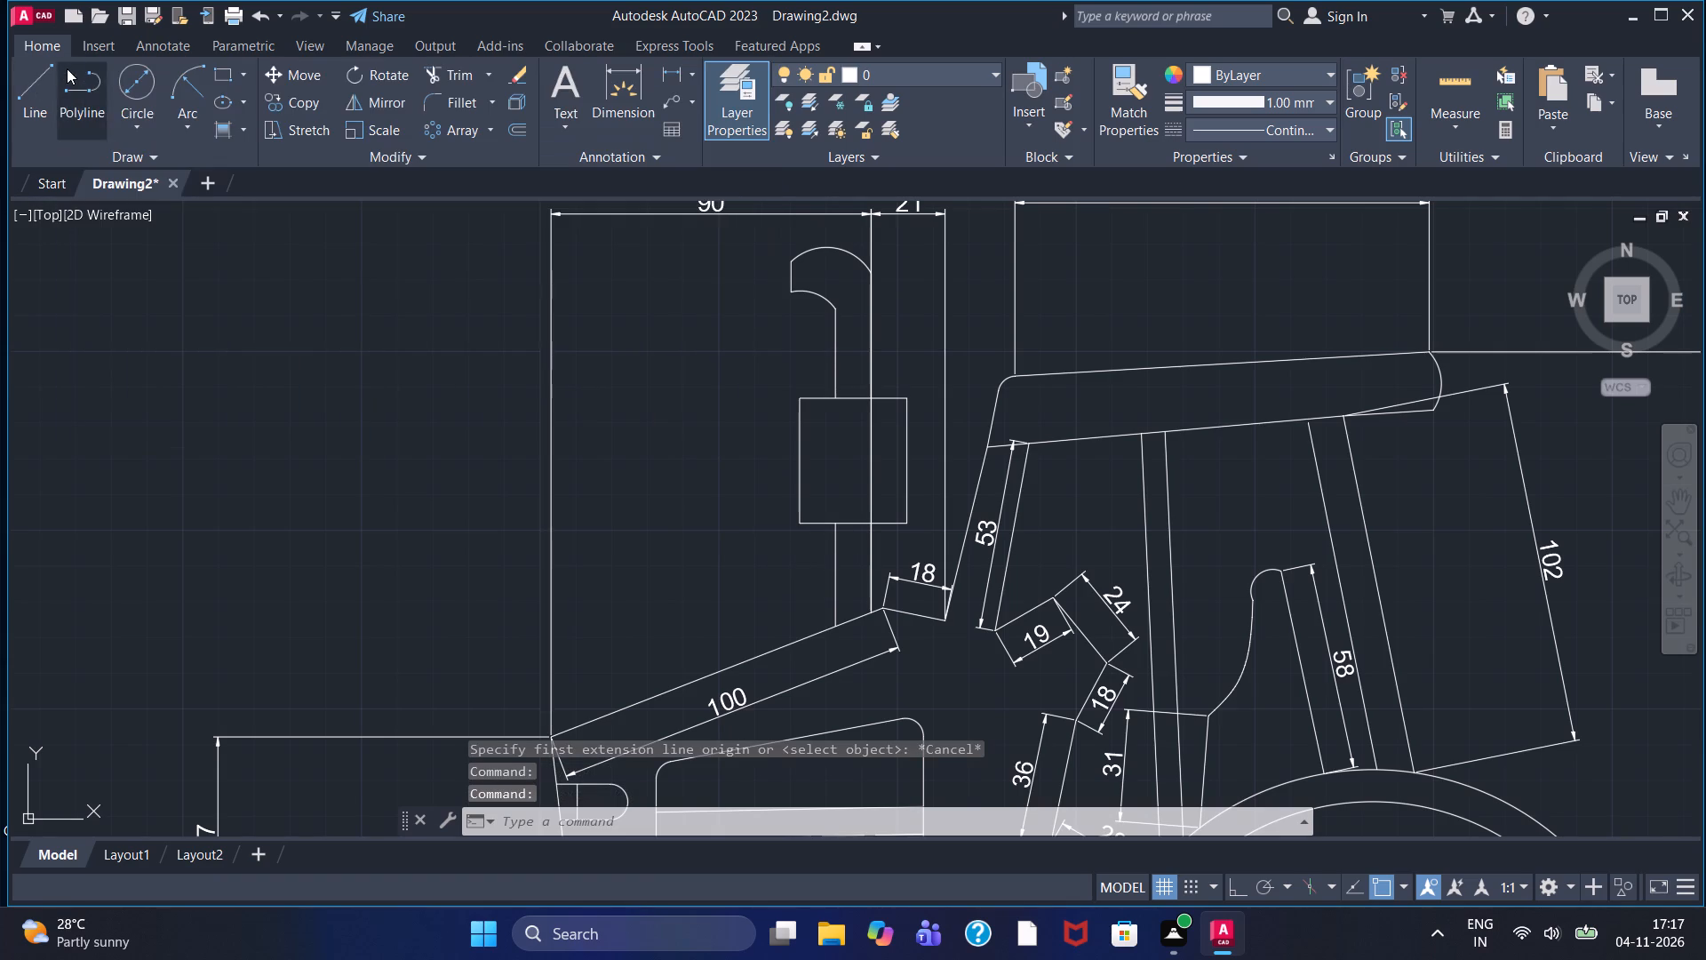
click(670, 71)
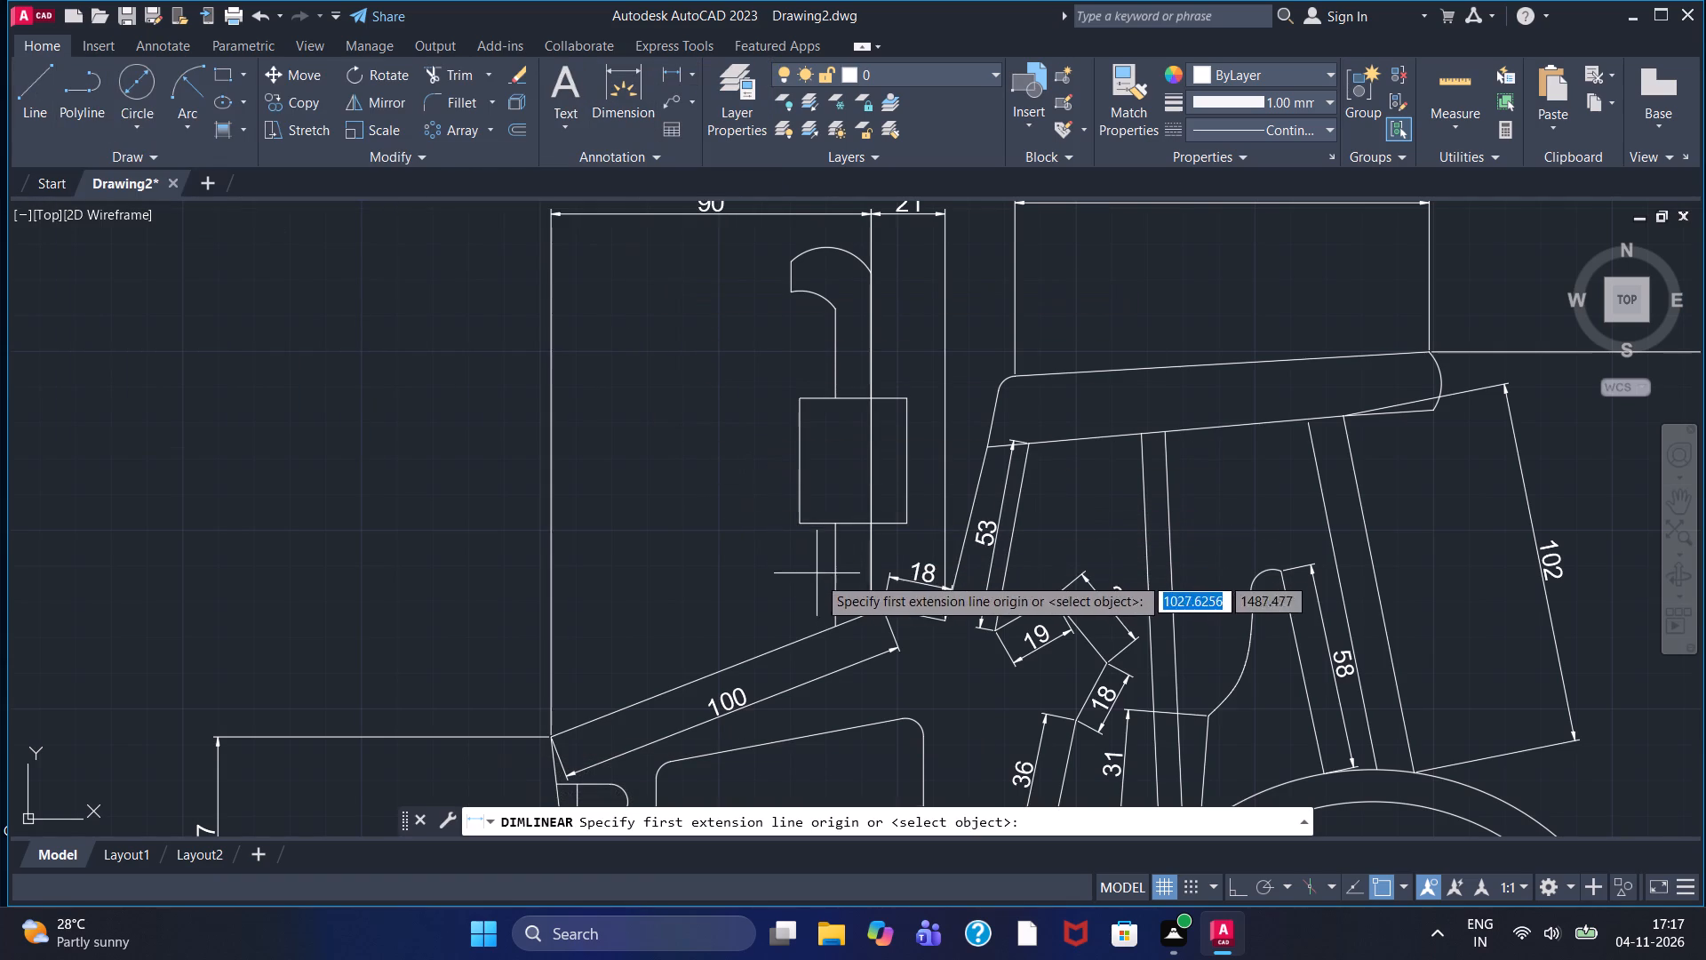
click(834, 620)
drag(834, 620, 834, 608)
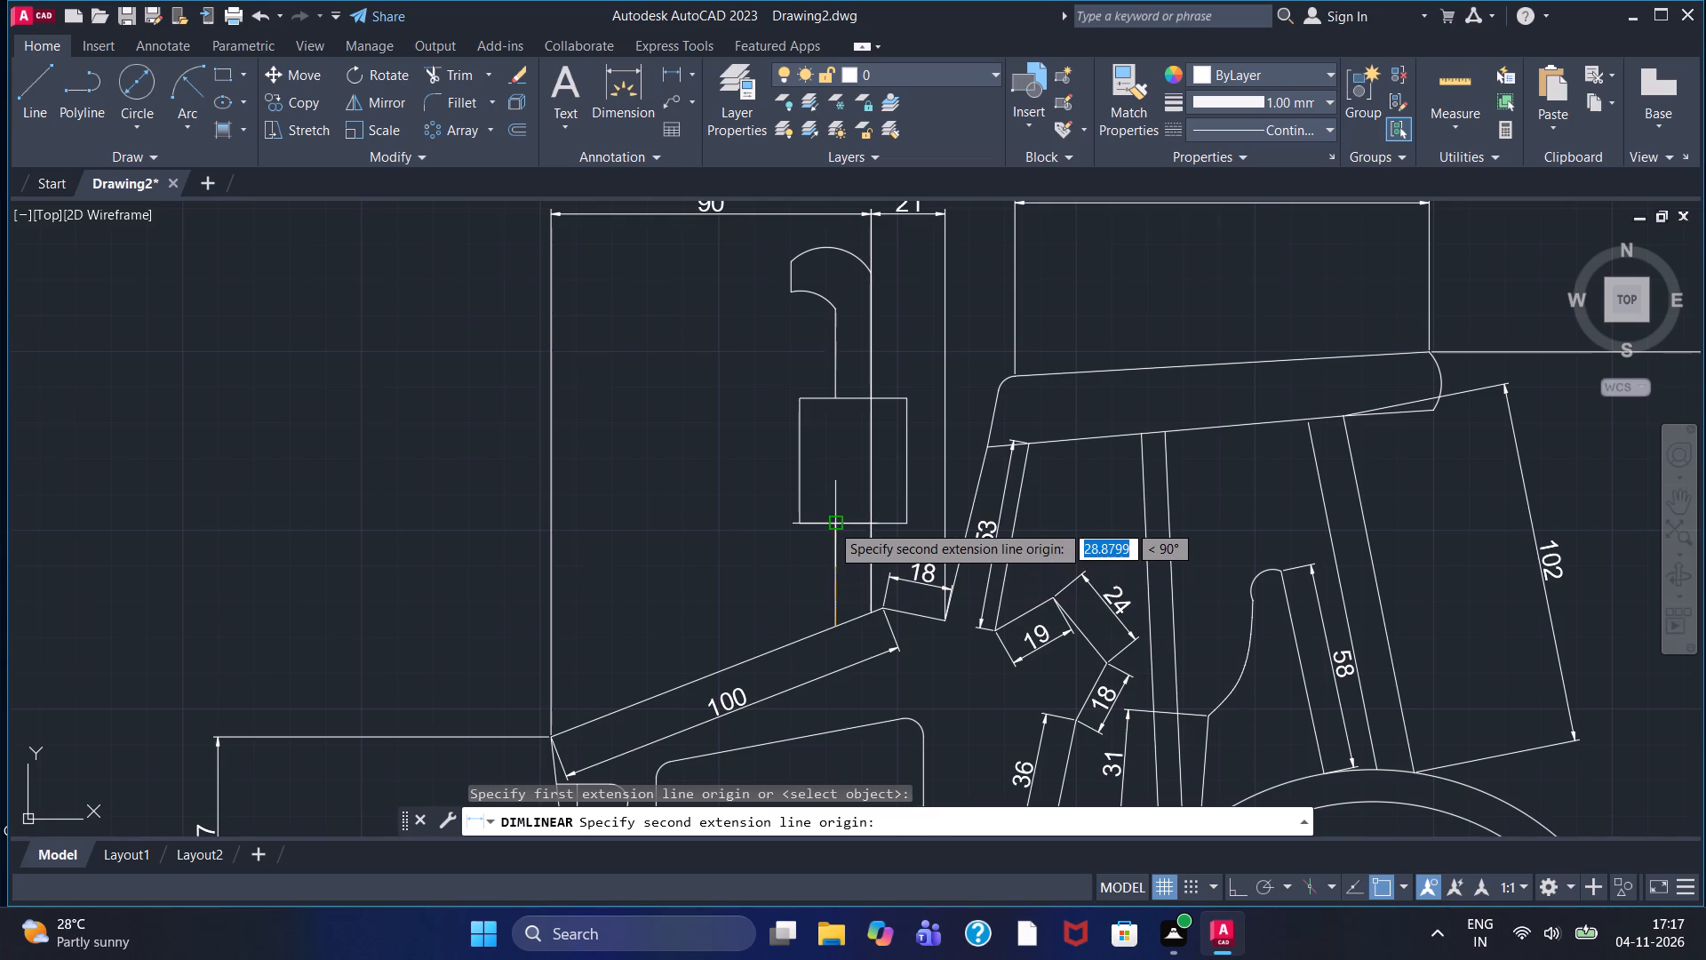
click(831, 524)
click(723, 568)
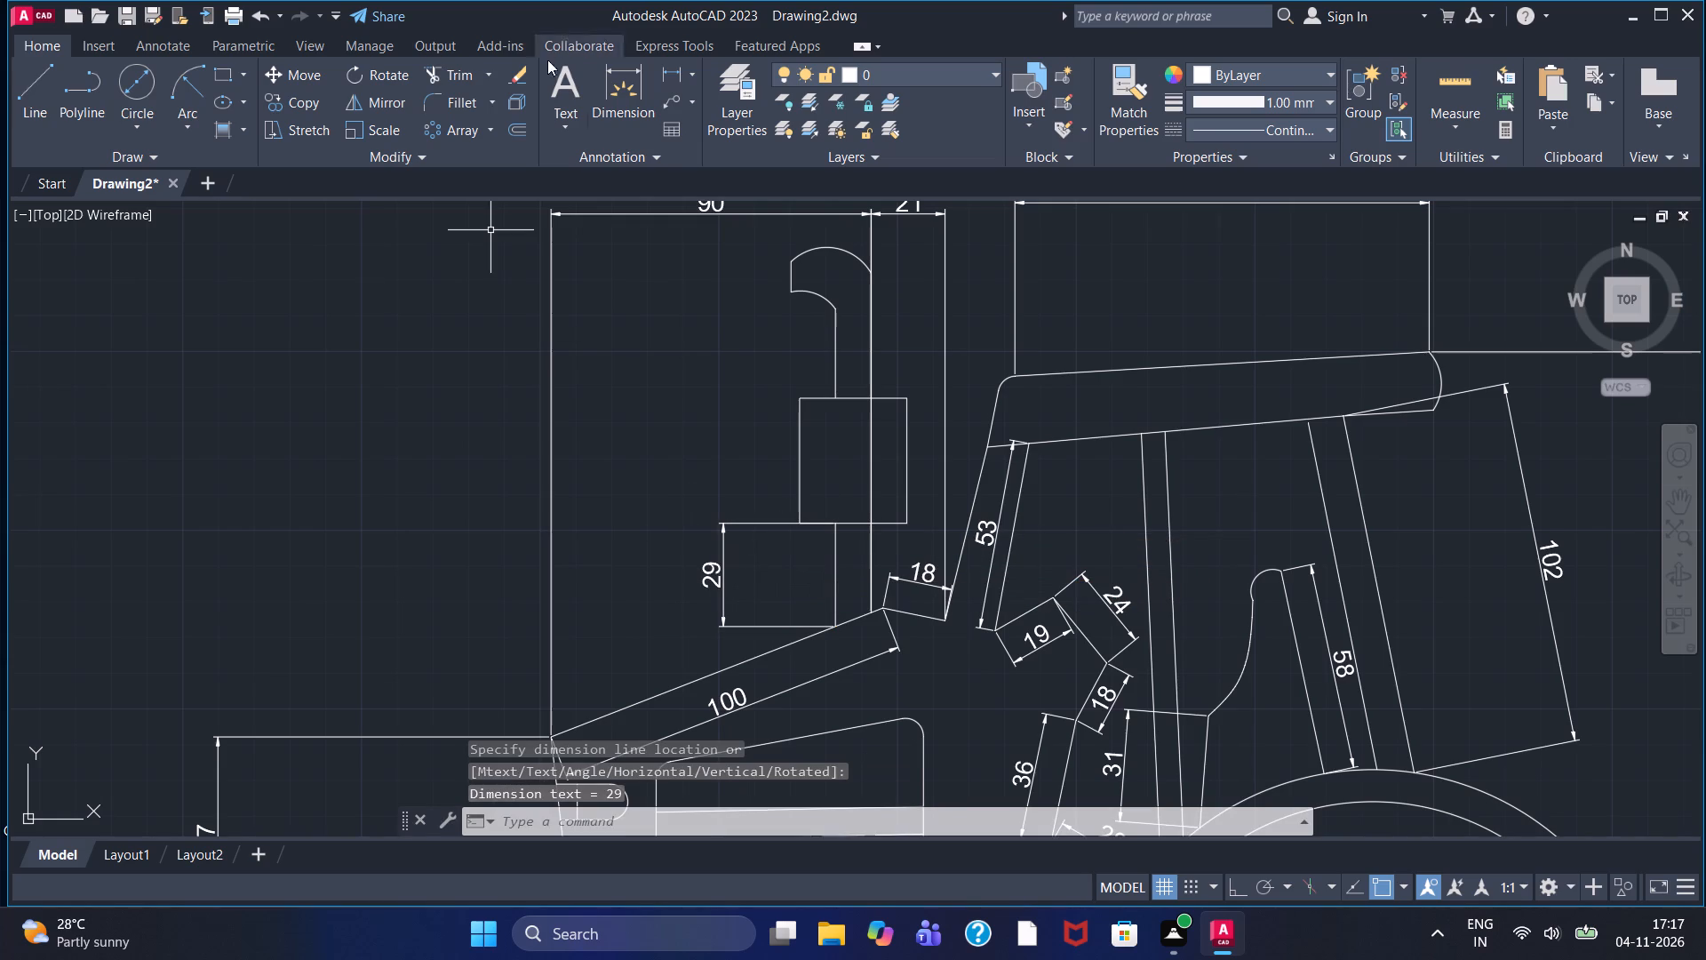
Add a vertical linear dimension for the exhaust muffler box's height, placed in line with the lower pipe's dimension.
double_click(674, 61)
click(672, 79)
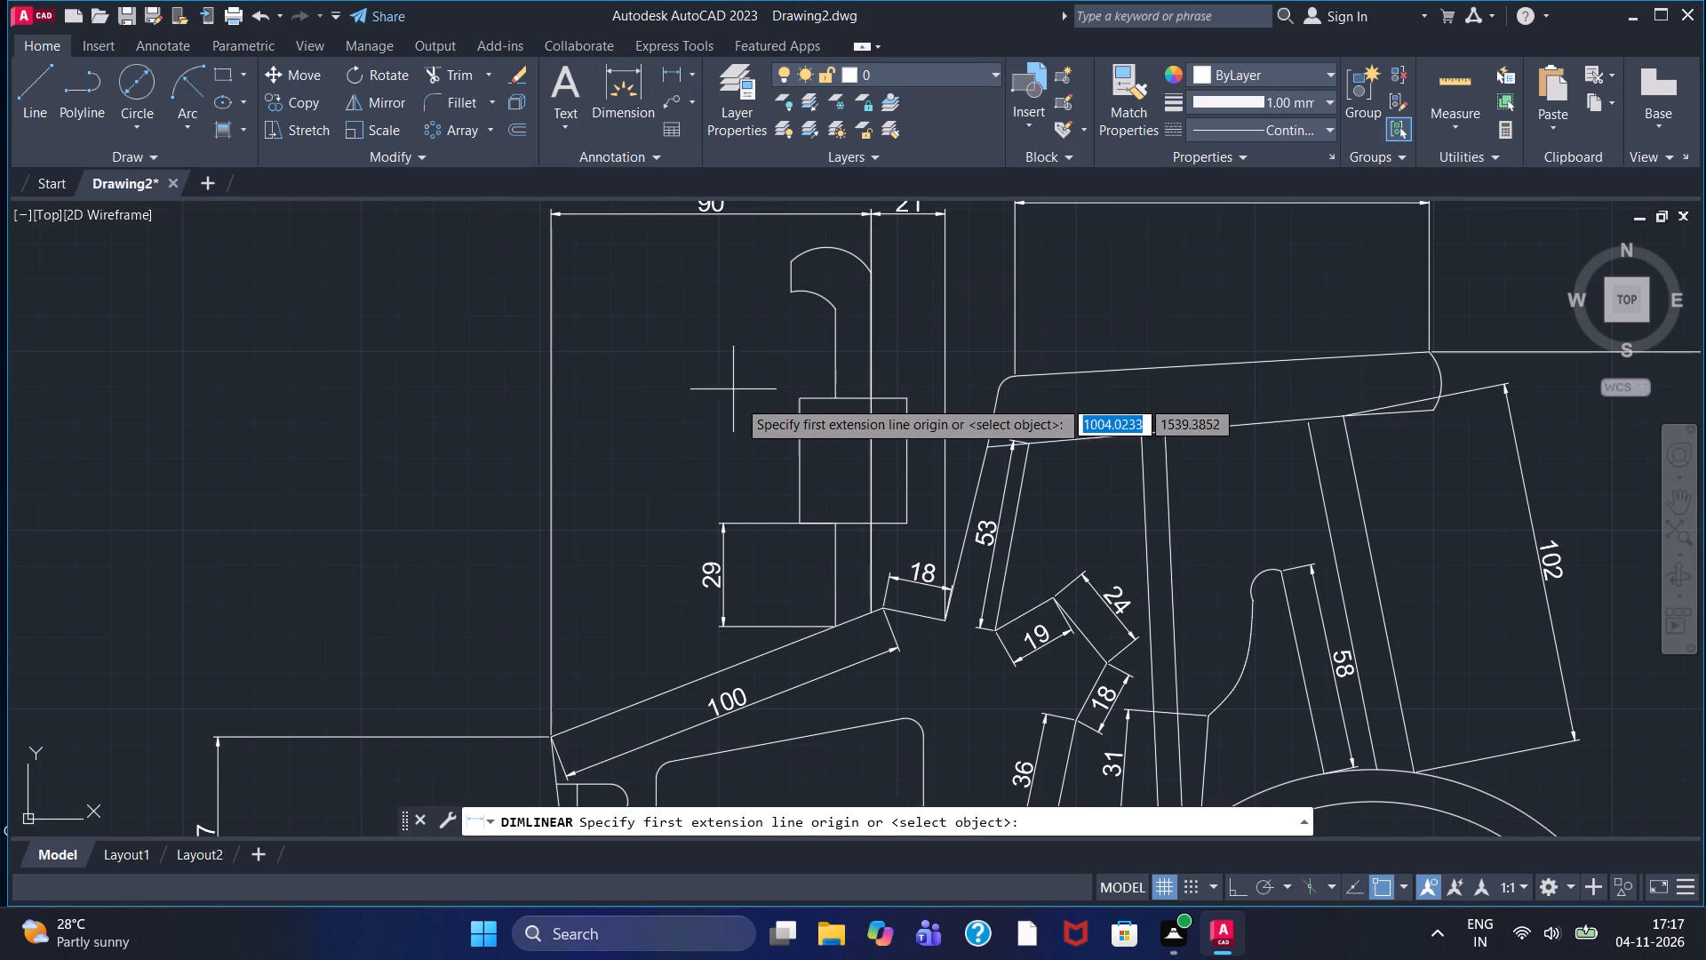
click(802, 406)
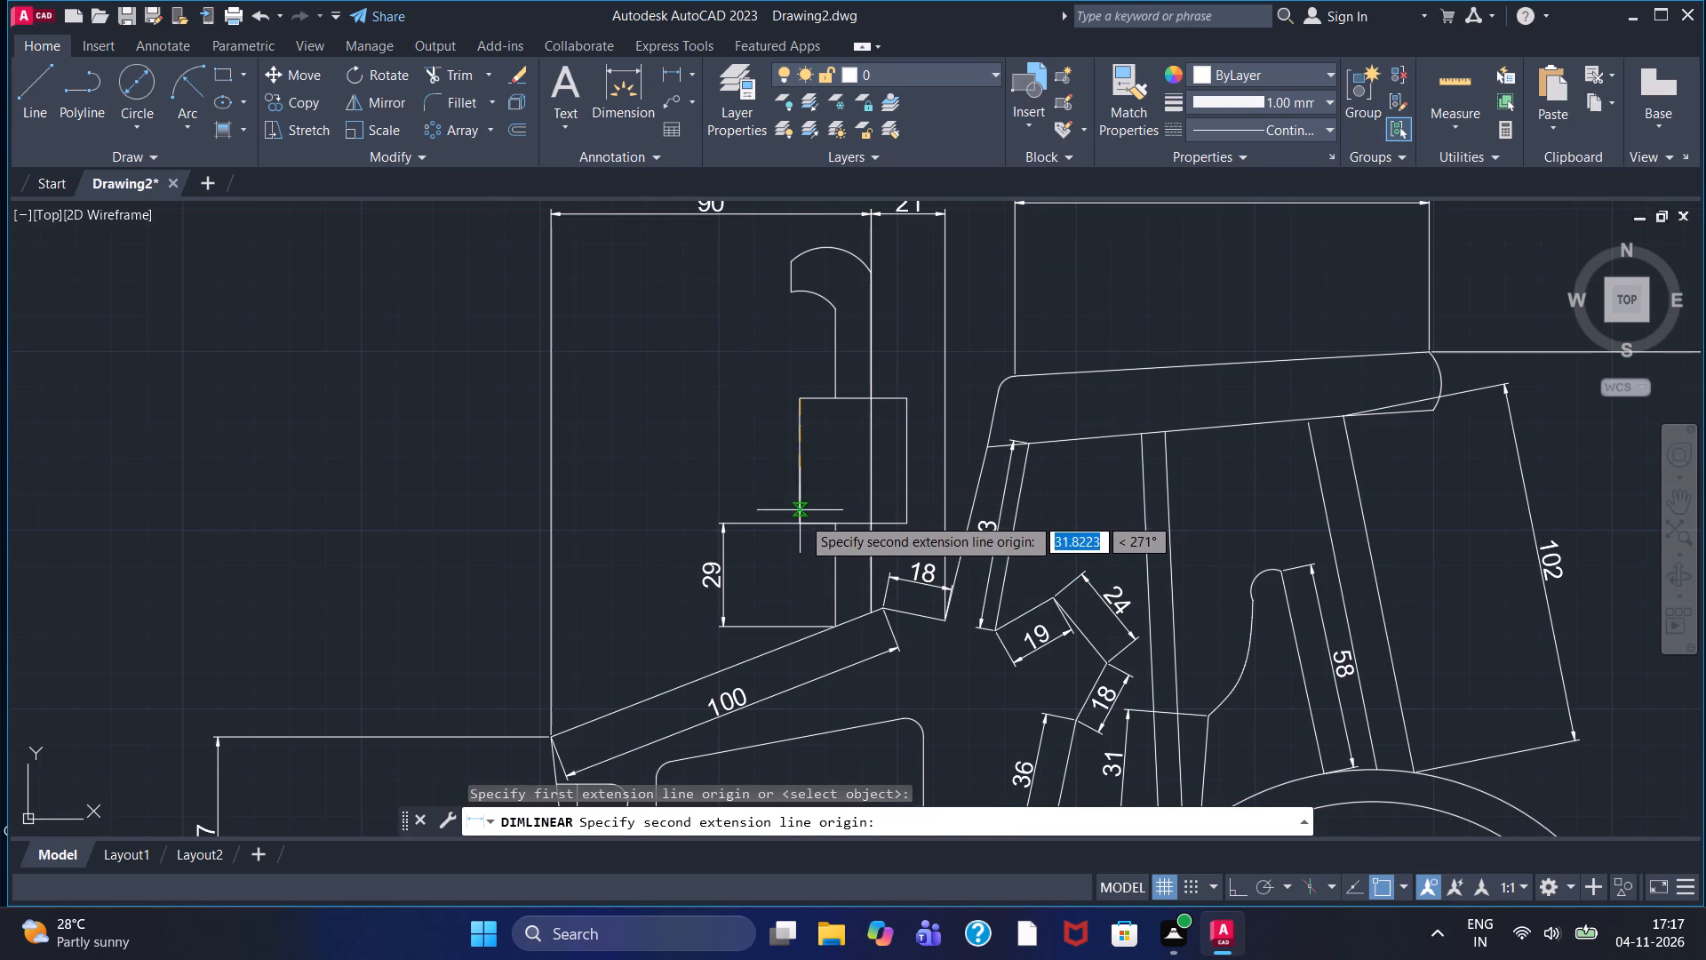
click(801, 523)
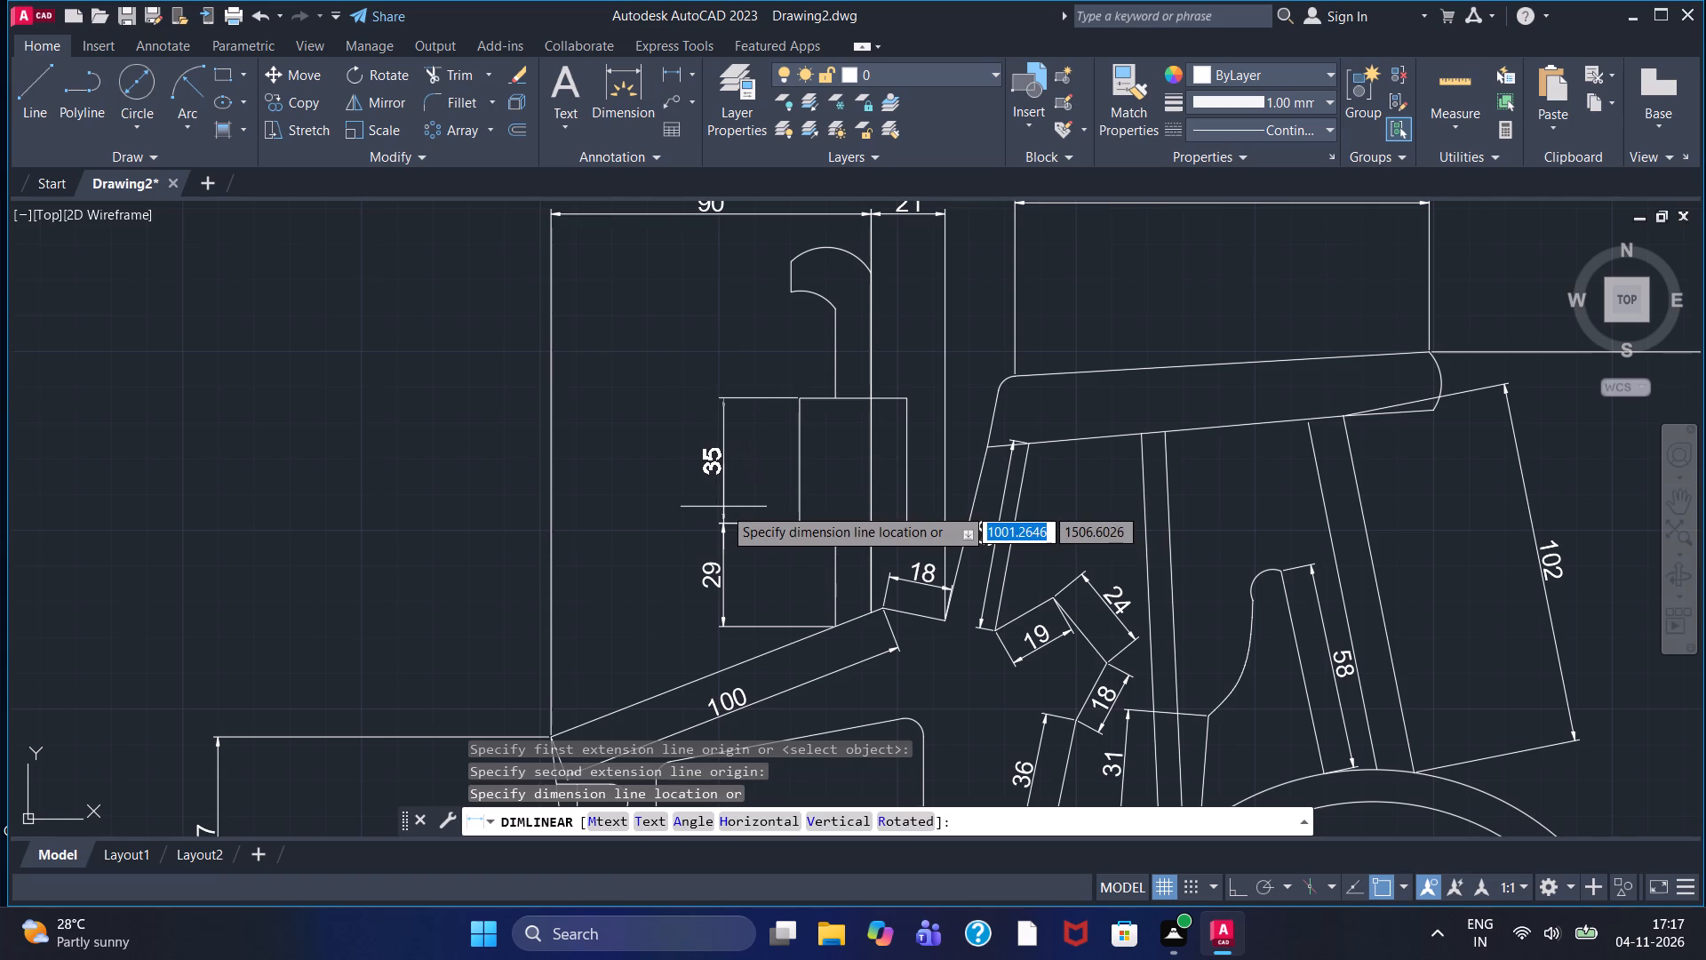
double_click(723, 507)
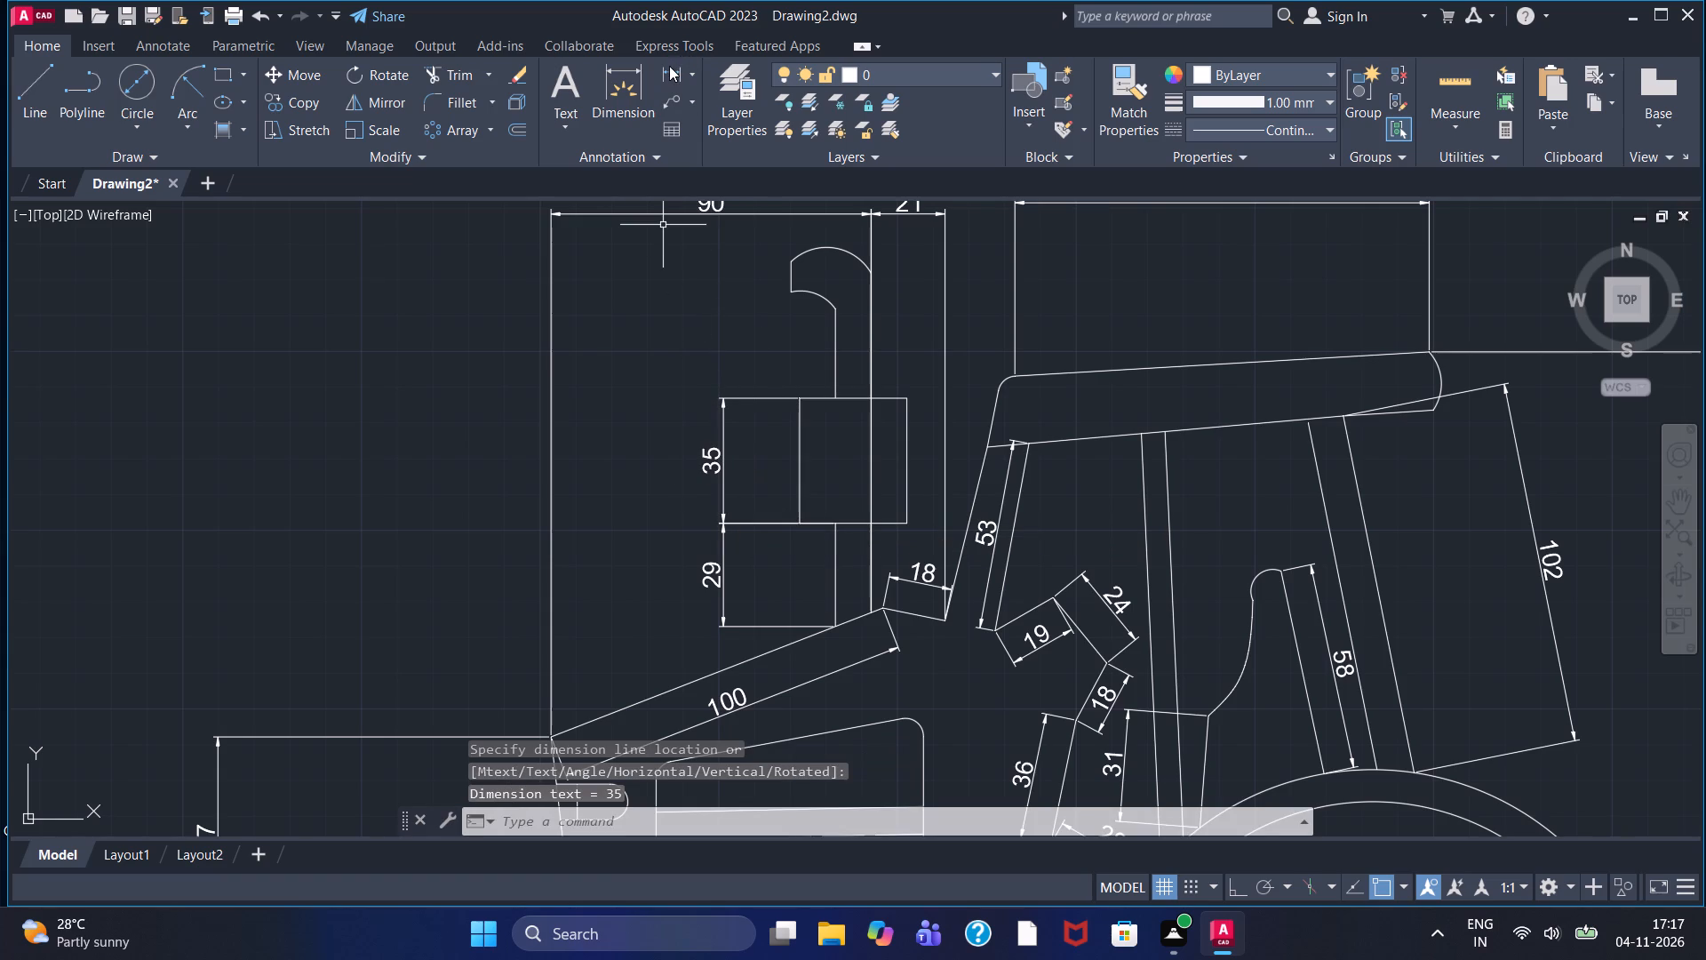
Add a vertical linear dimension for the upper exhaust pipe's front edge, from the muffler box to the bend, in line with the dimensions below.
click(669, 66)
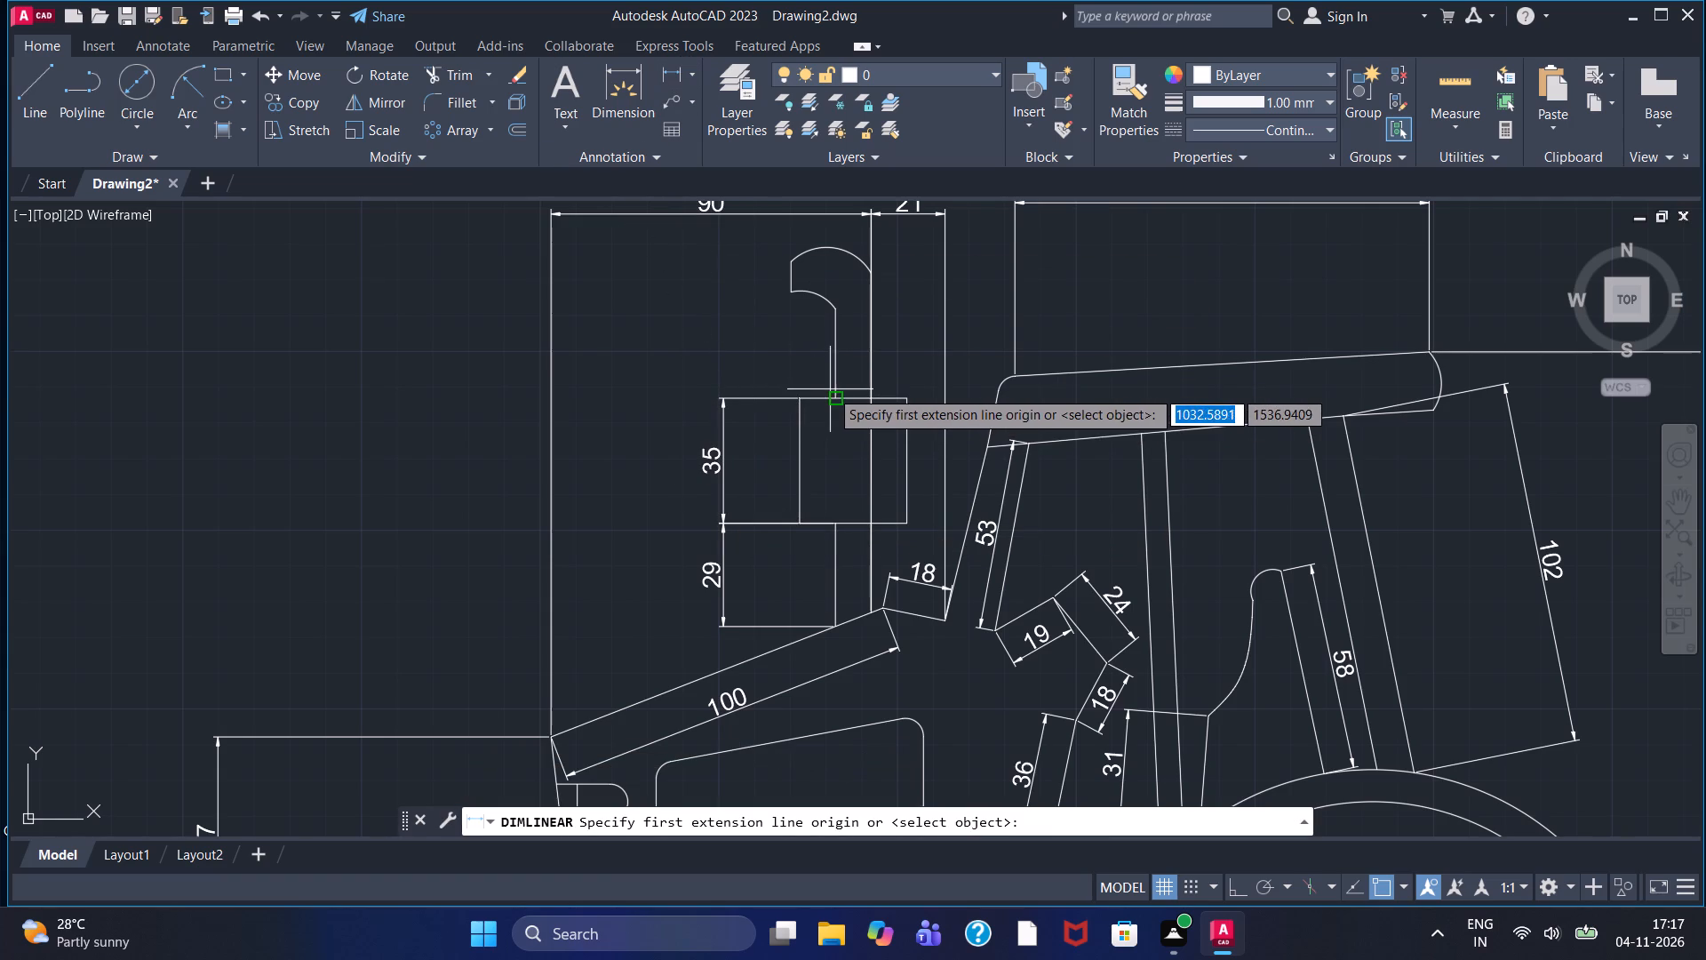
double_click(833, 388)
double_click(840, 314)
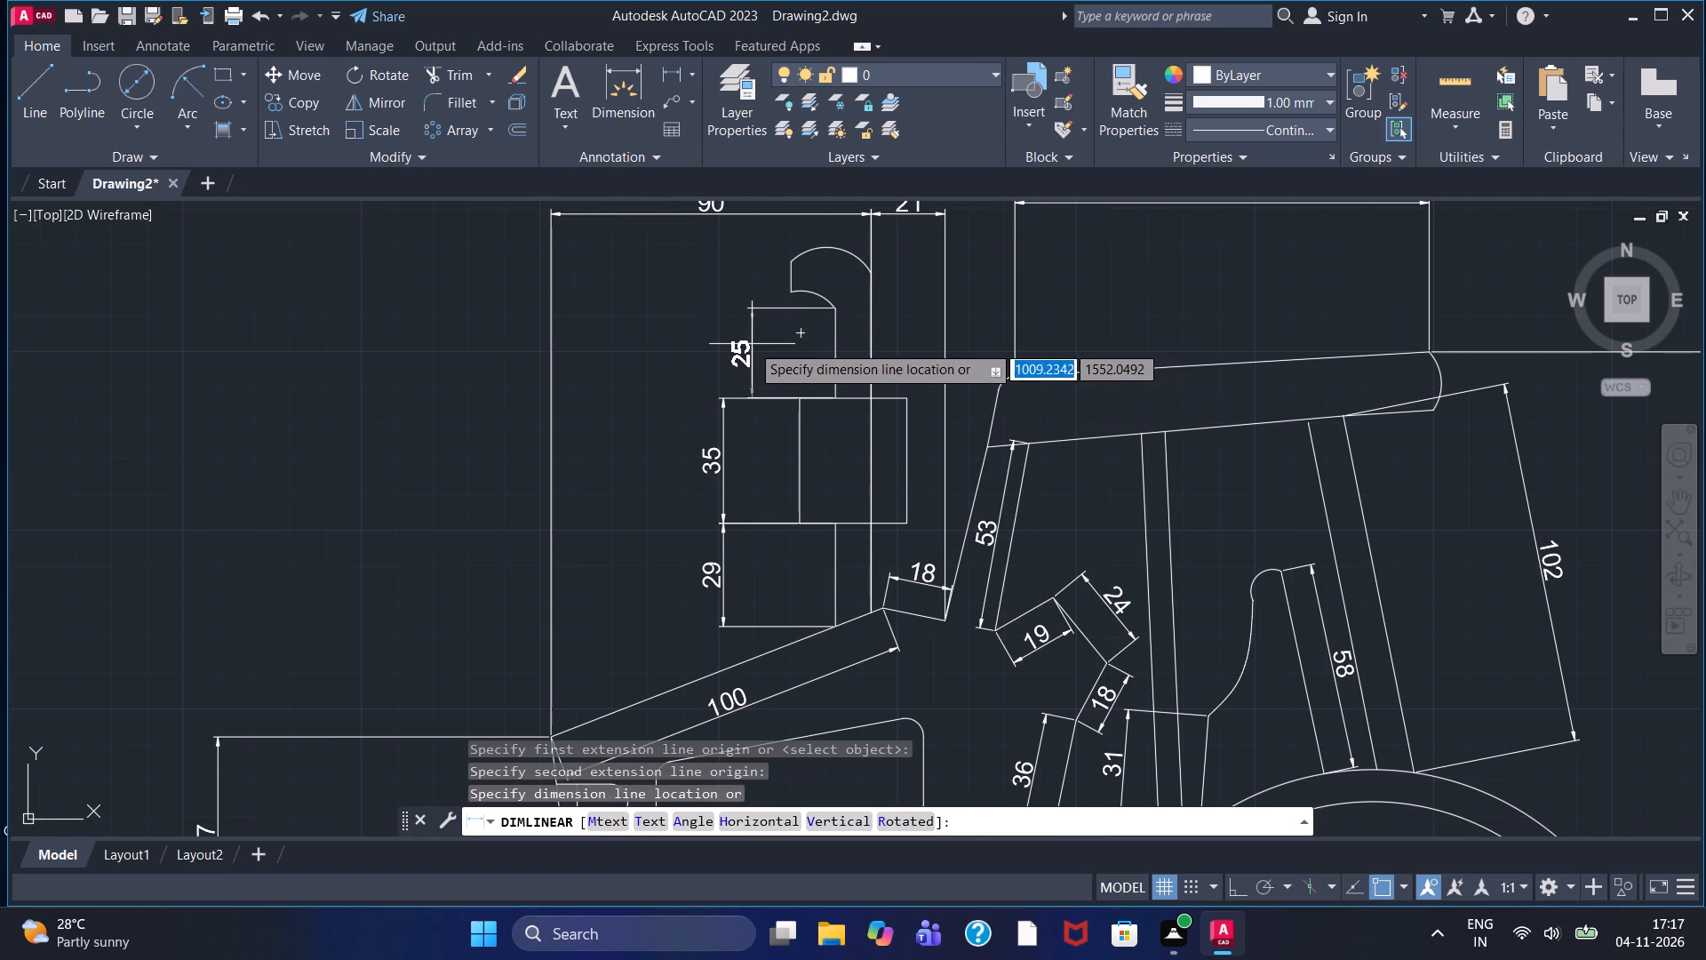
double_click(724, 345)
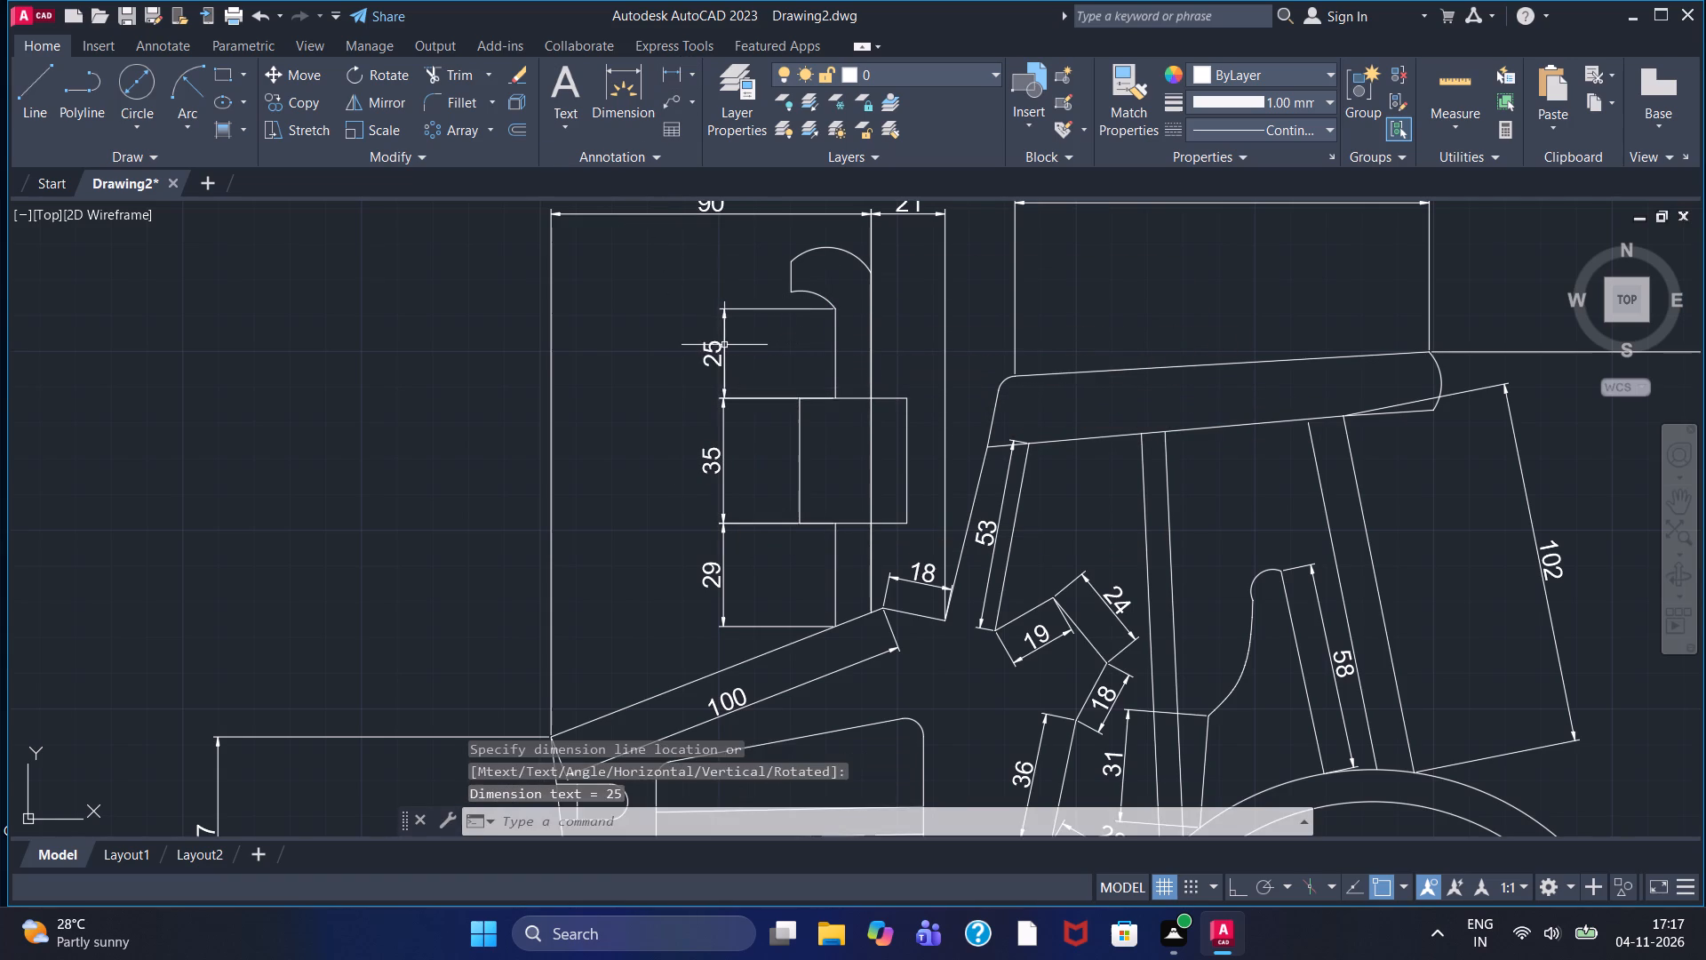
Add a vertical linear dimension for the opening at the exhaust's curved tip, placed in line above the upper pipe's dimension.
middle_drag(752, 283, 698, 354)
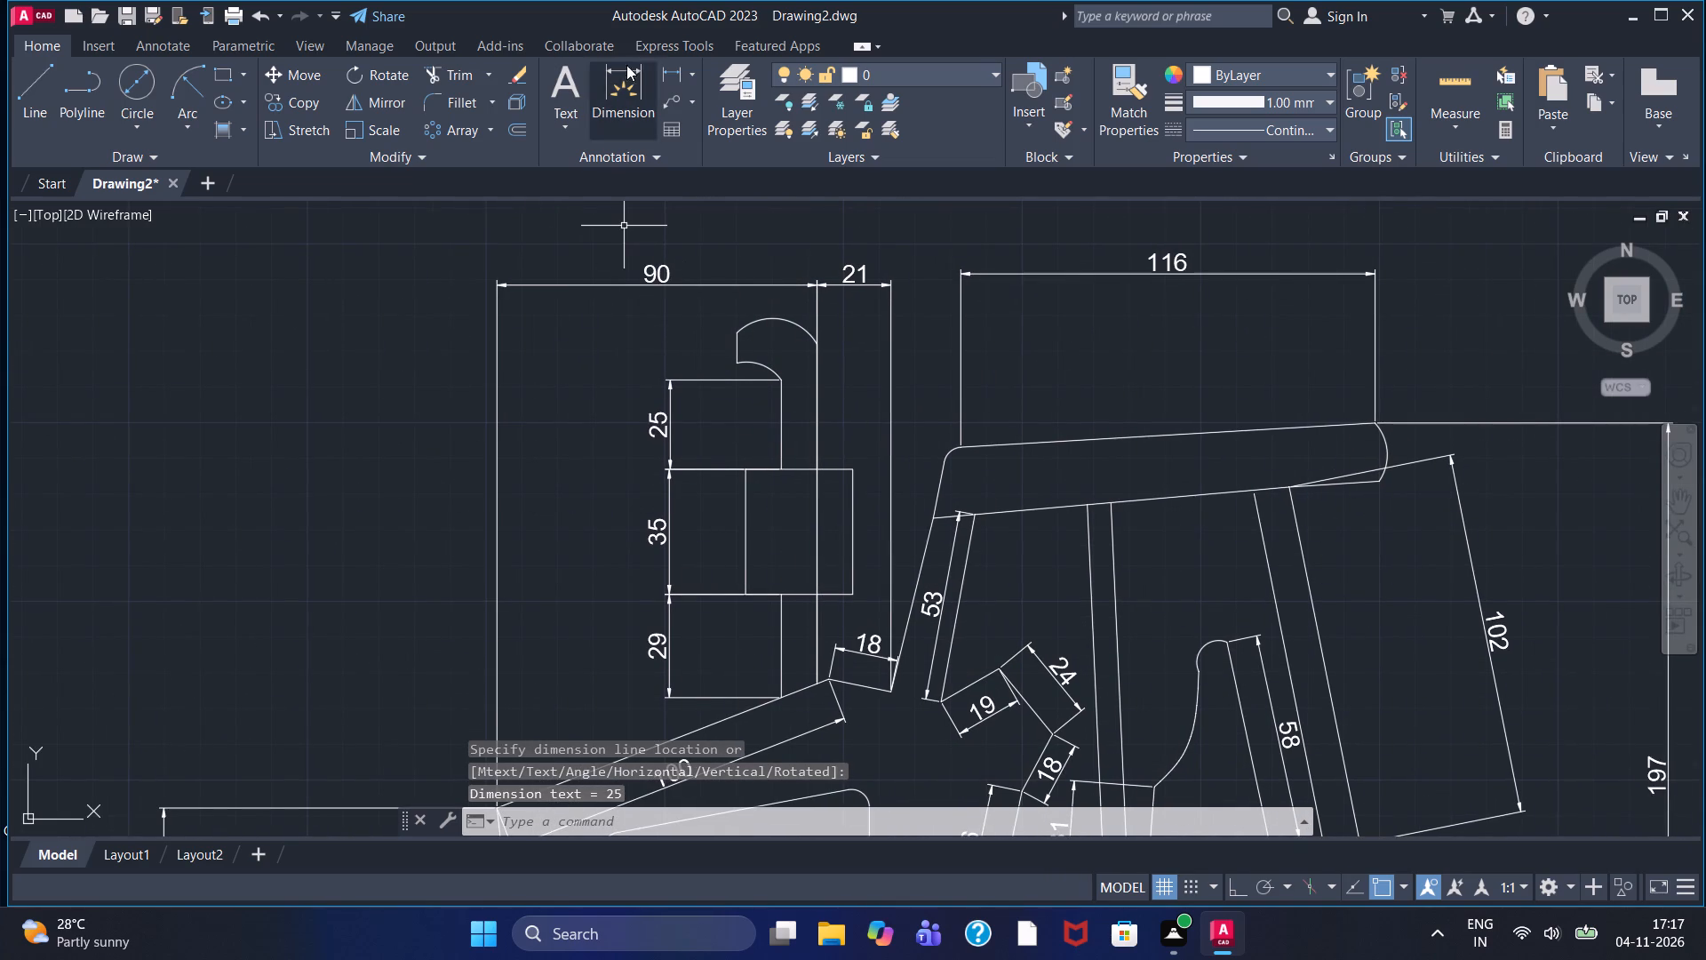
click(666, 65)
double_click(731, 333)
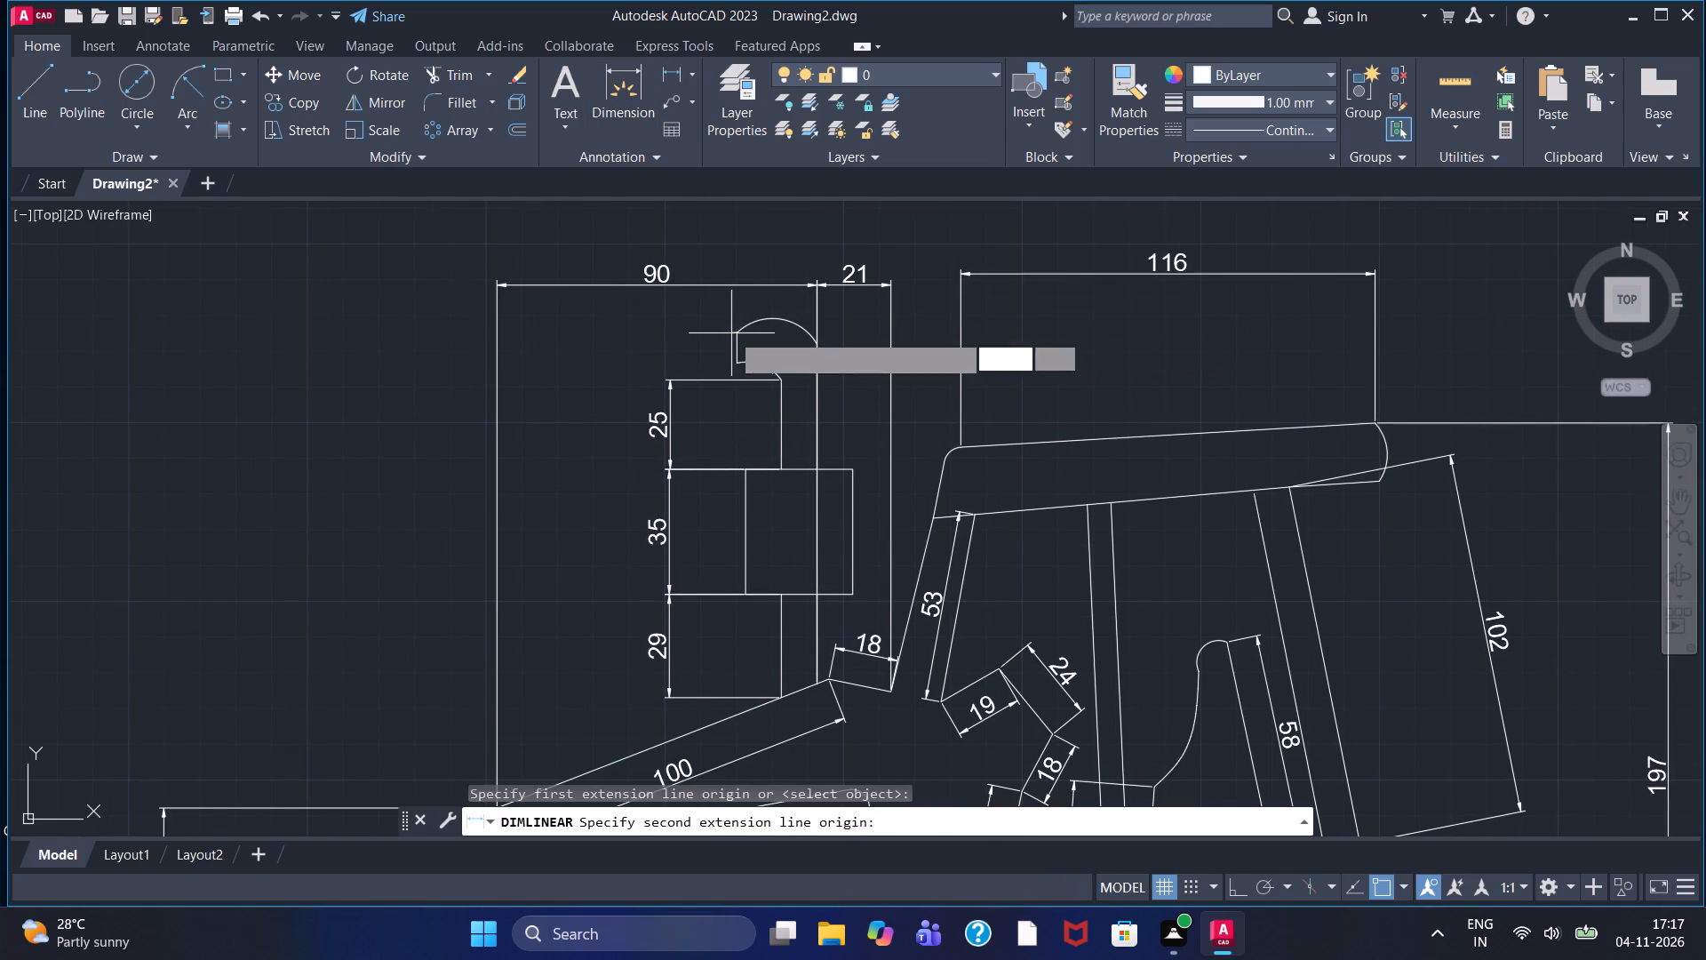
click(732, 361)
double_click(668, 352)
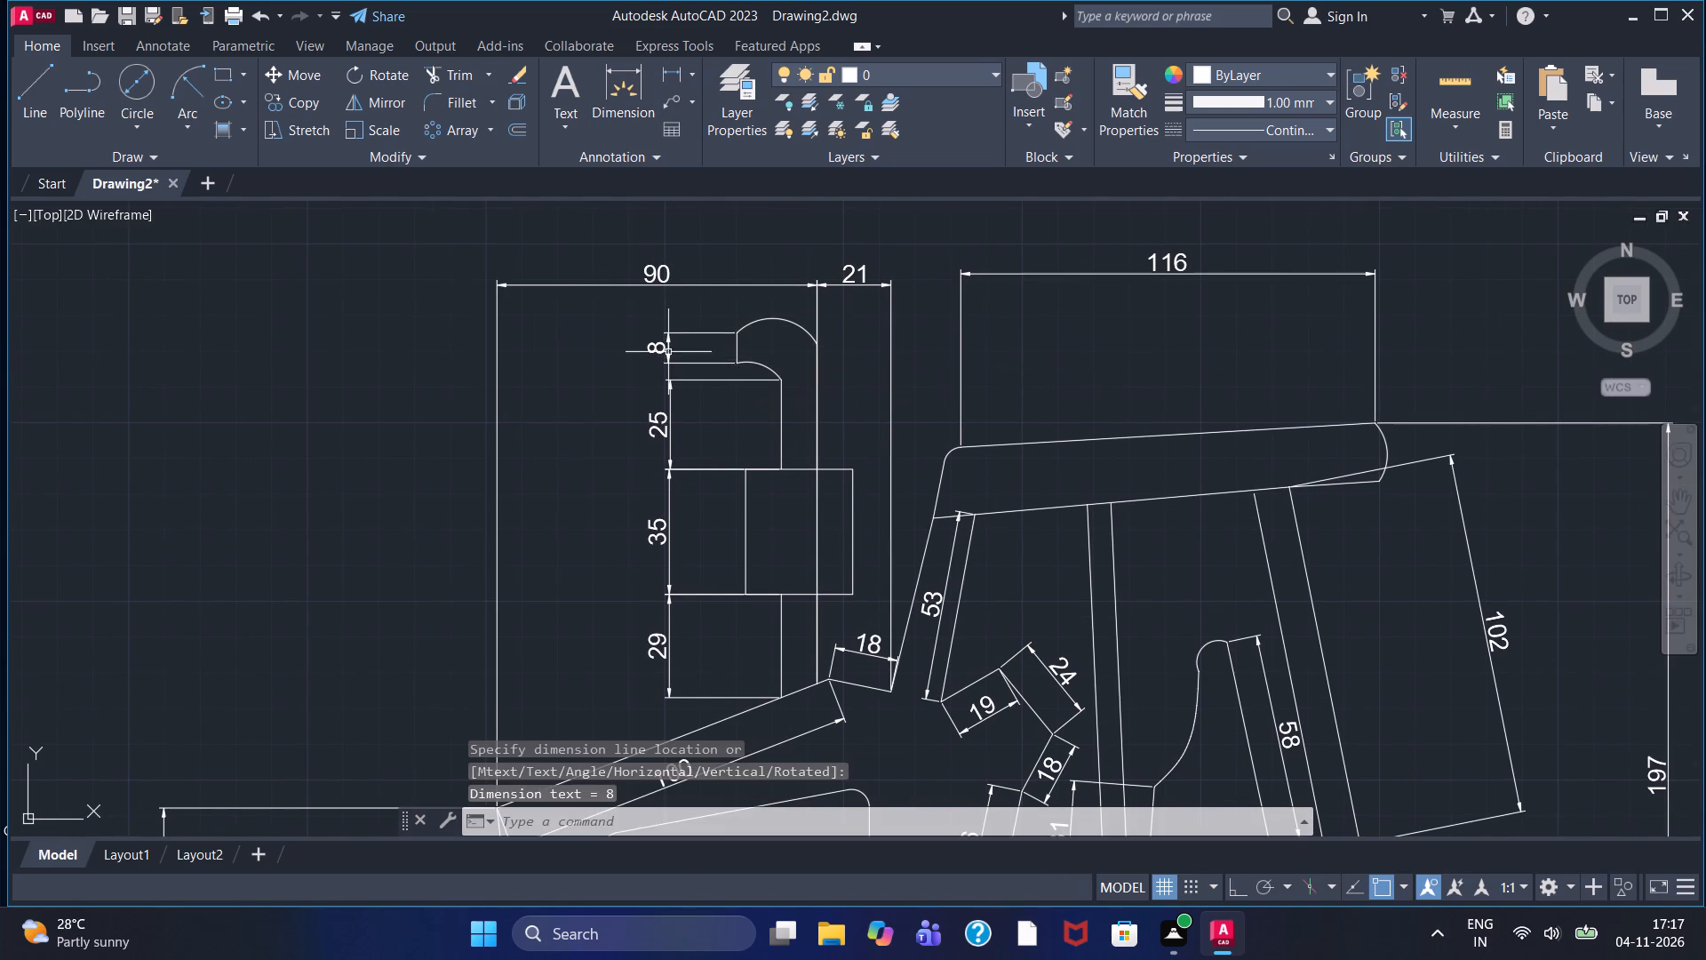
Add a radius dimension to the outer arc of the exhaust's bend, placing its text above the pipe.
click(690, 69)
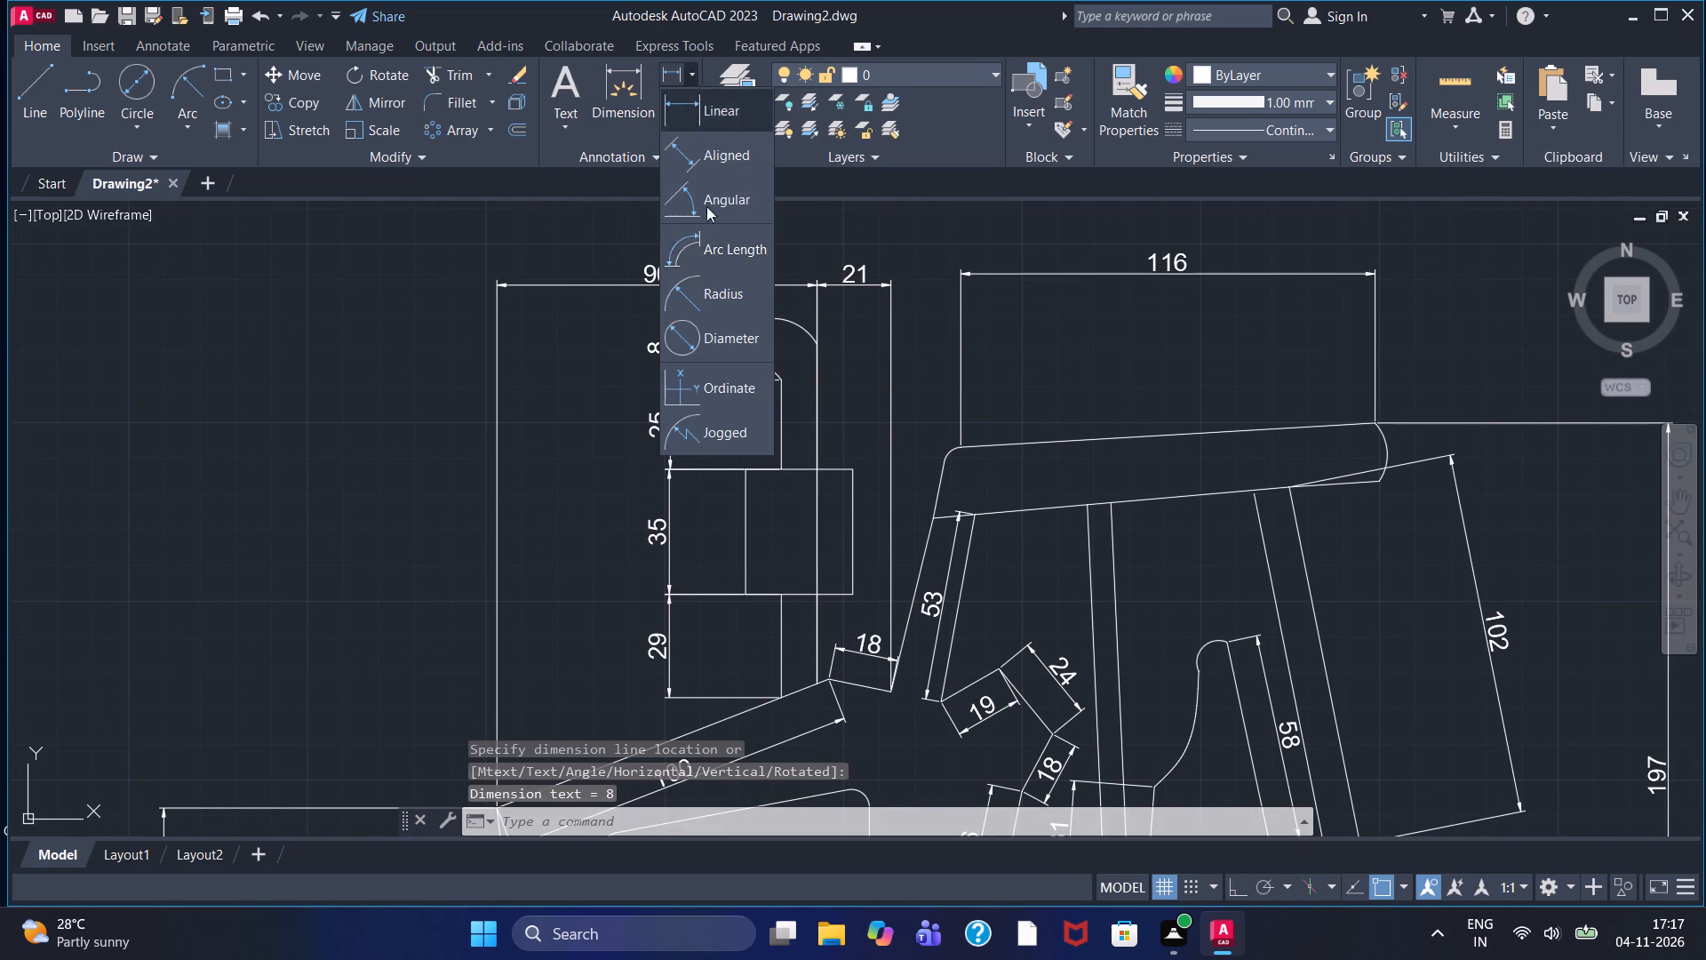
click(714, 306)
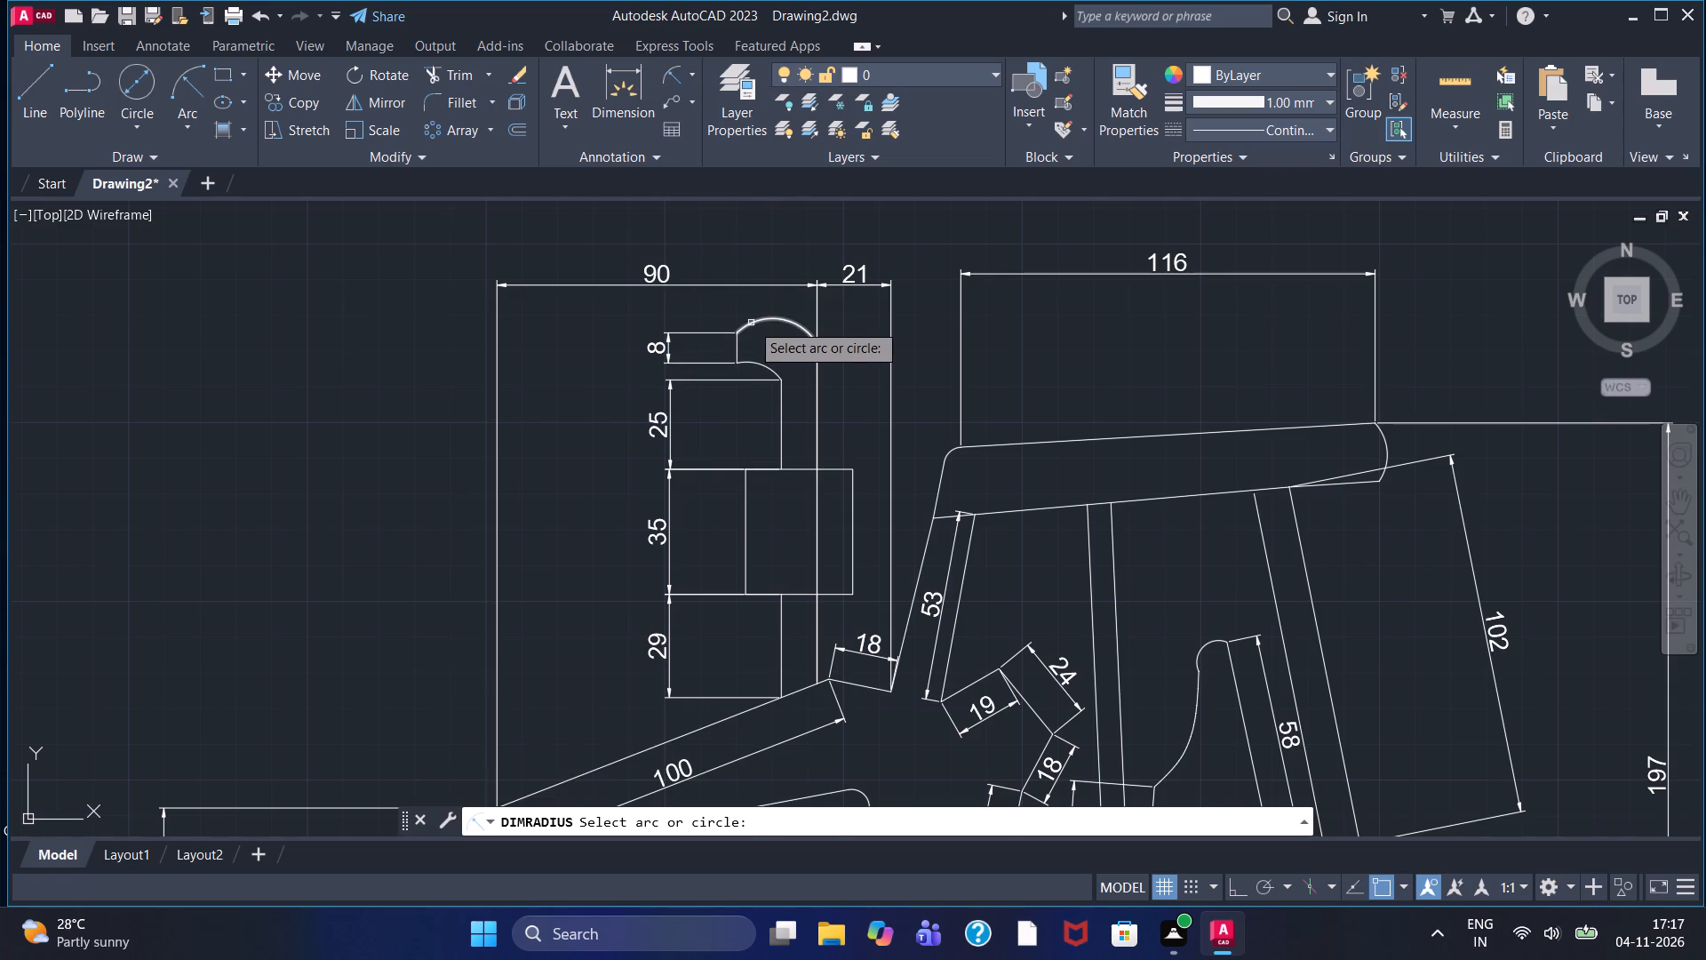
click(751, 323)
click(750, 252)
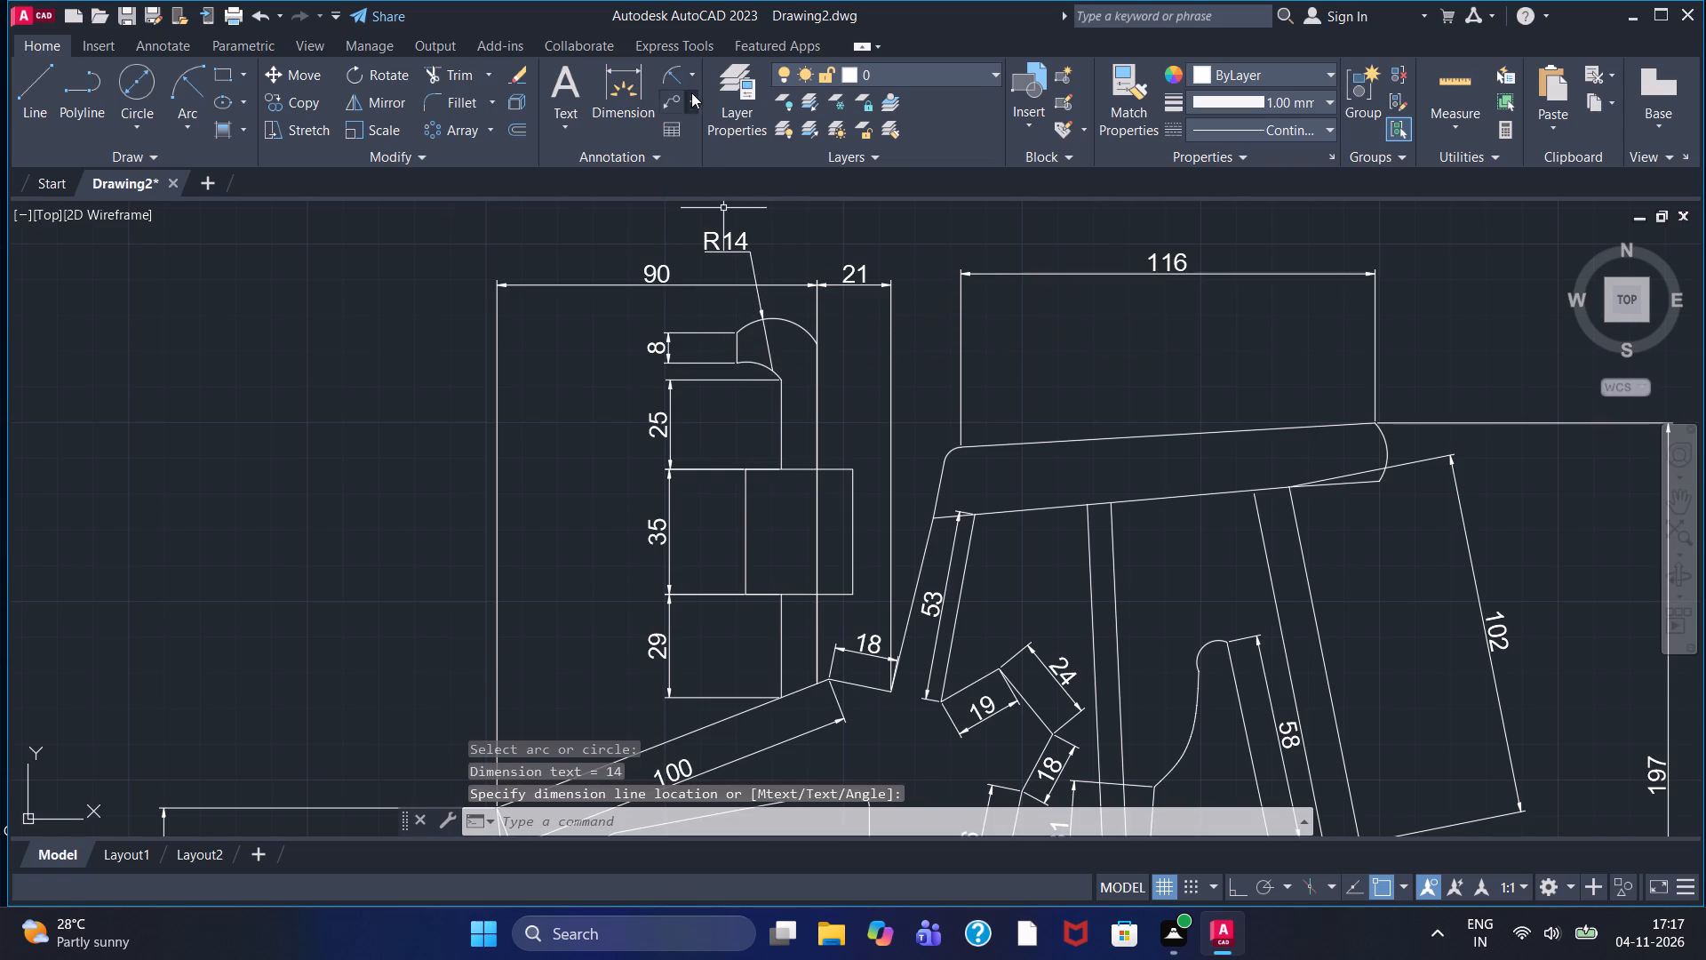
Add a radius dimension to the inner arc of the exhaust's bend, placing its text below the outer arc's radius text.
double_click(670, 69)
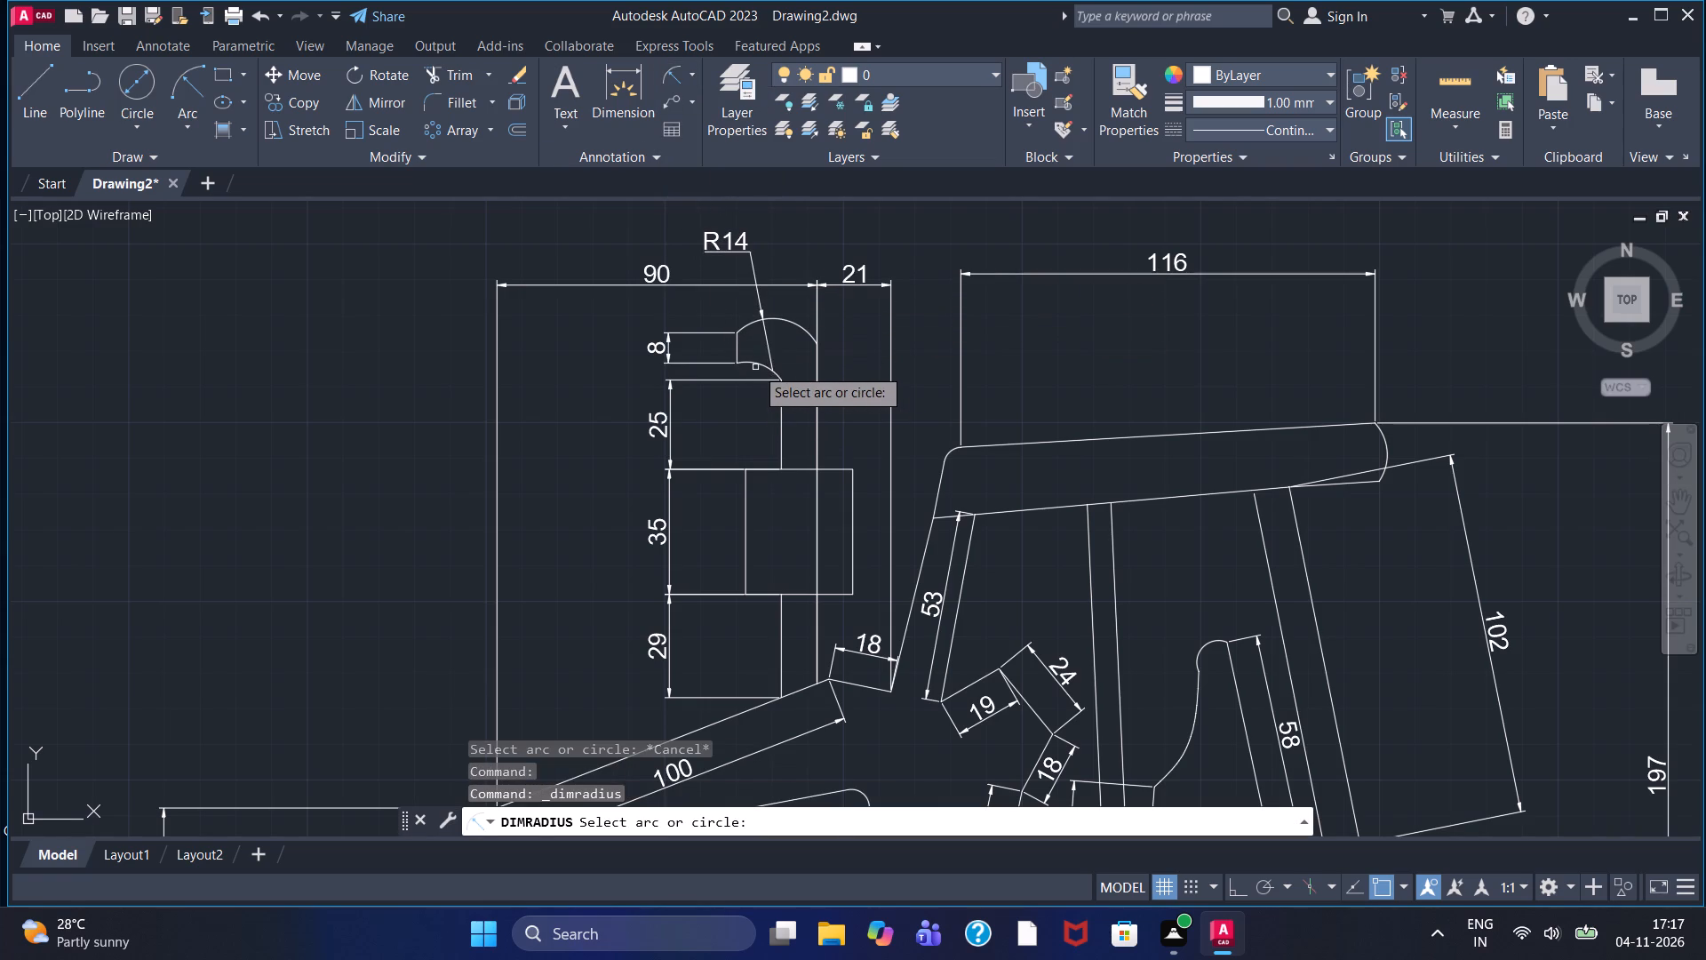
double_click(756, 362)
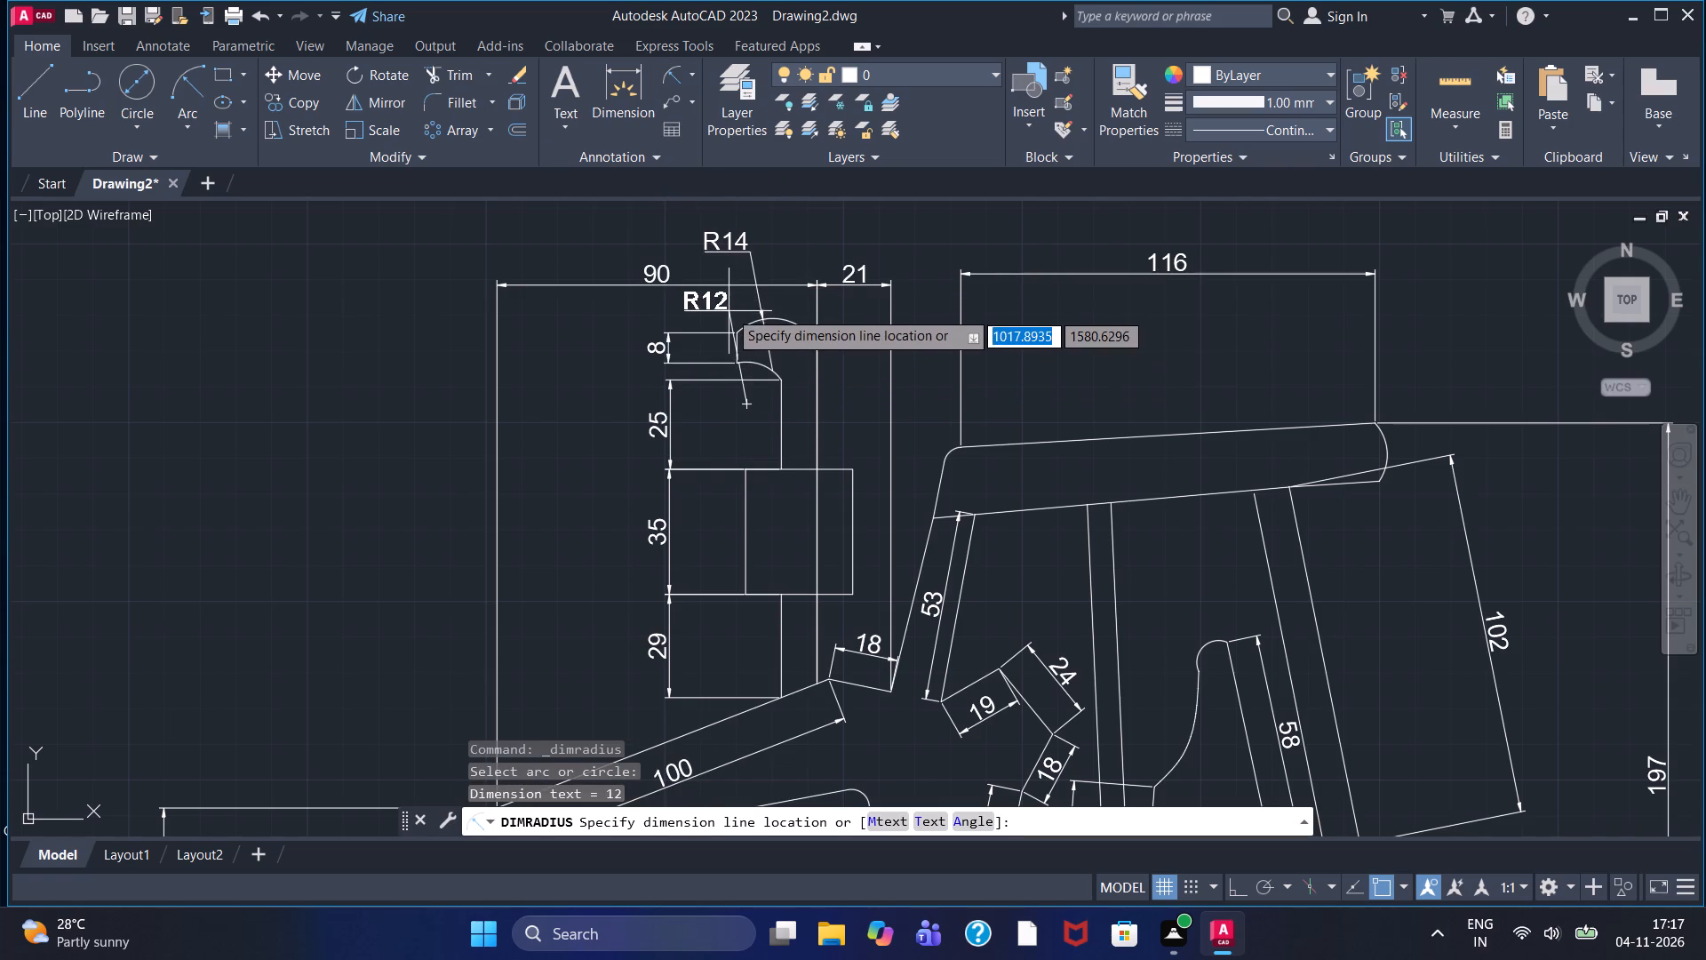
double_click(729, 306)
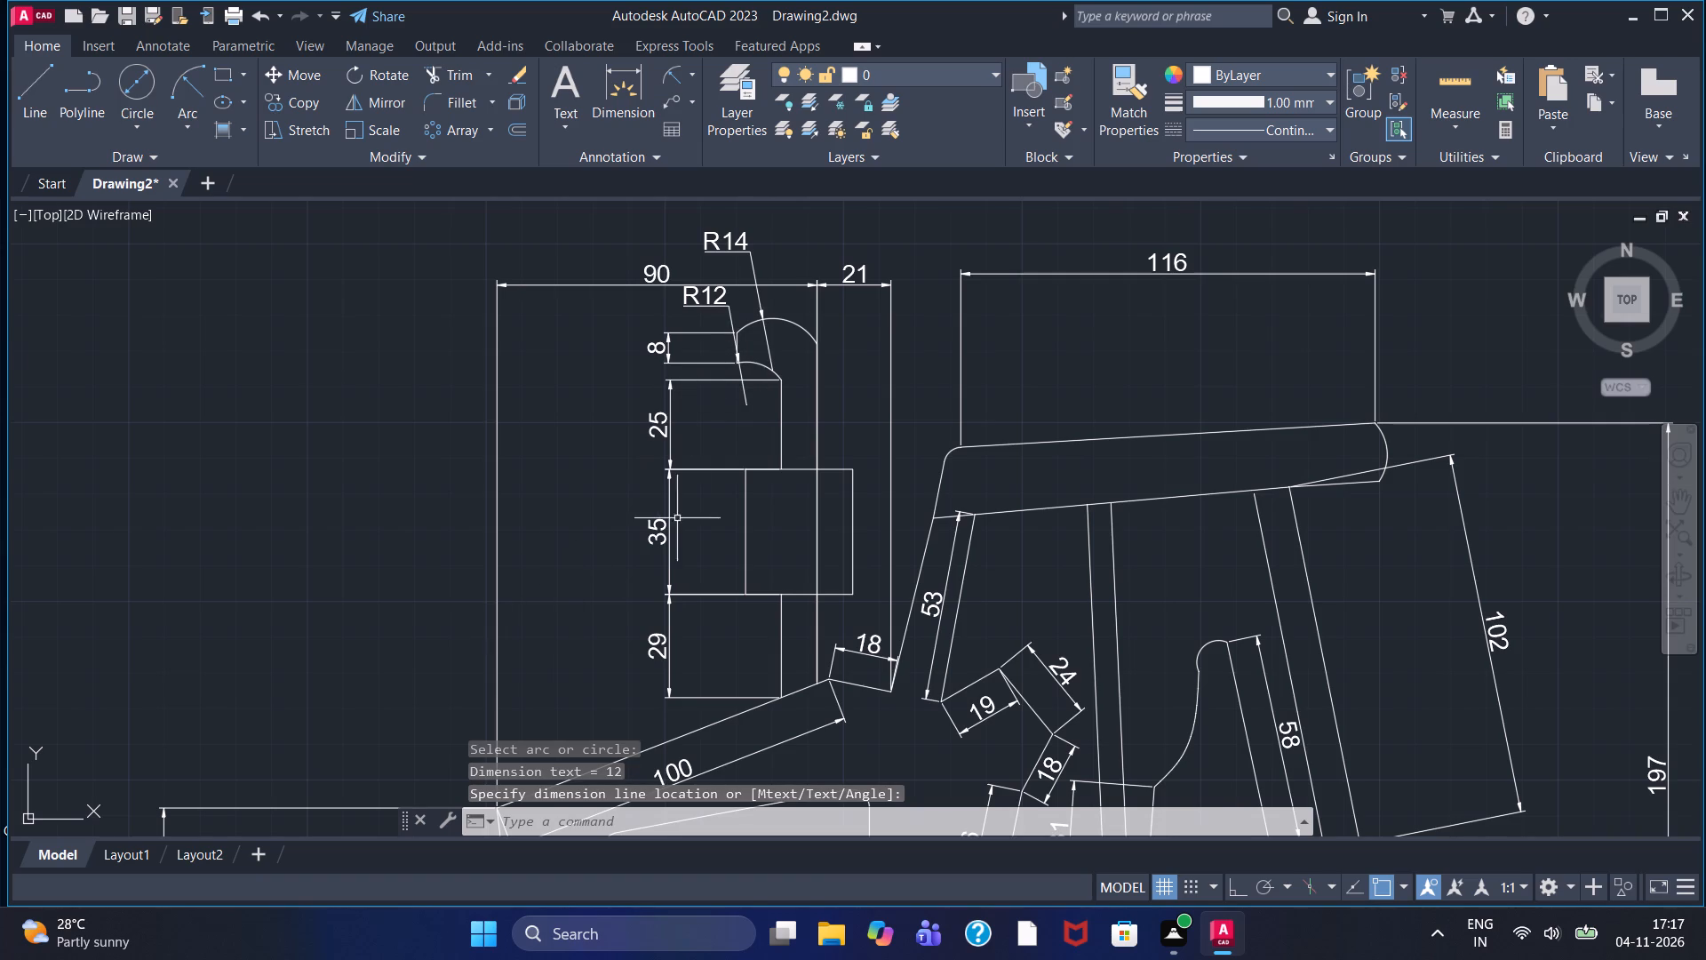
Add a radius dimension to the rounded front corner of the cab roof, placing its text above and in front of it.
scroll(817, 490, down, 1)
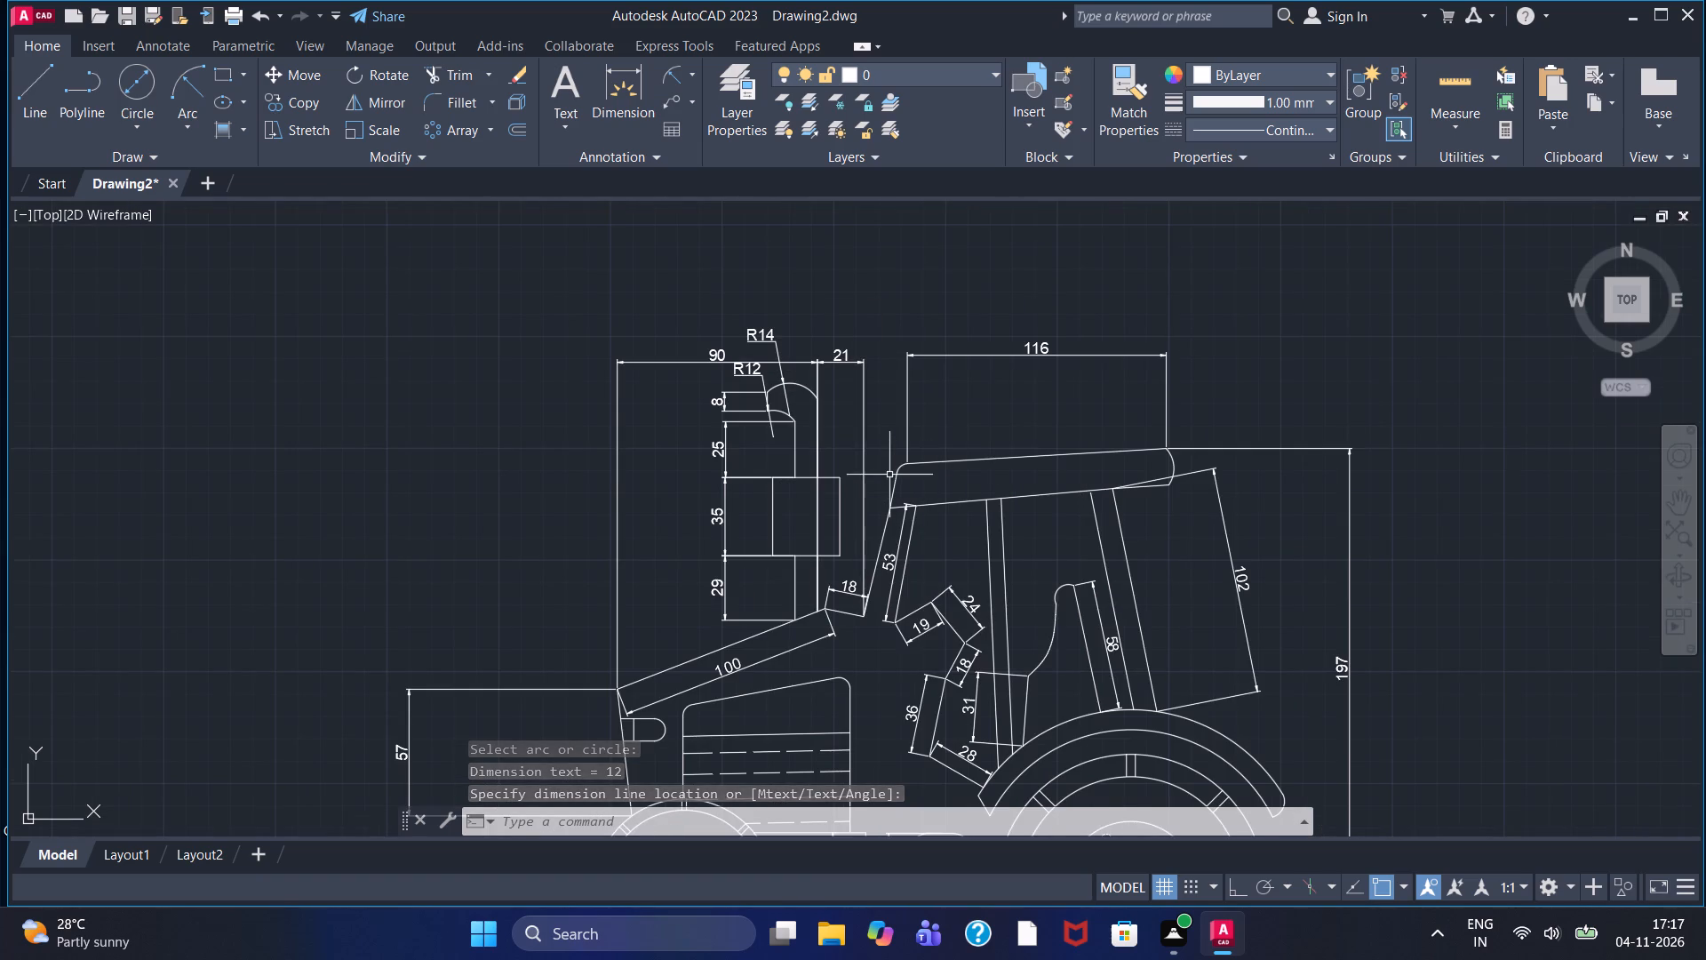
scroll(889, 468, up, 2)
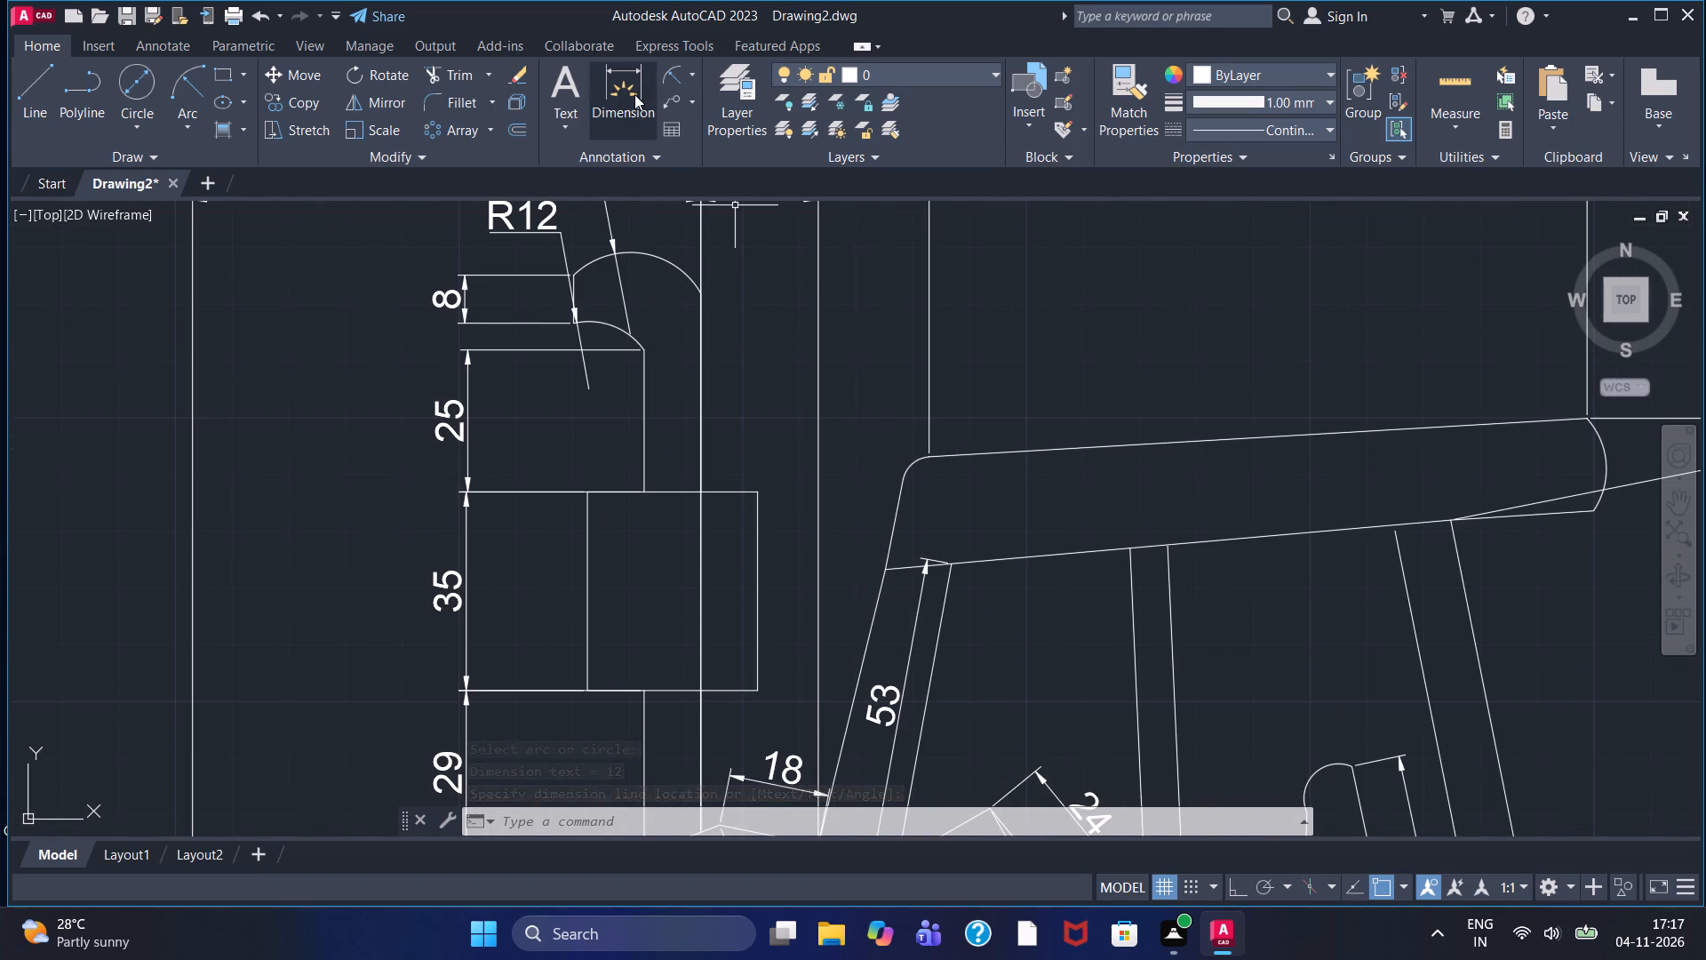
click(674, 75)
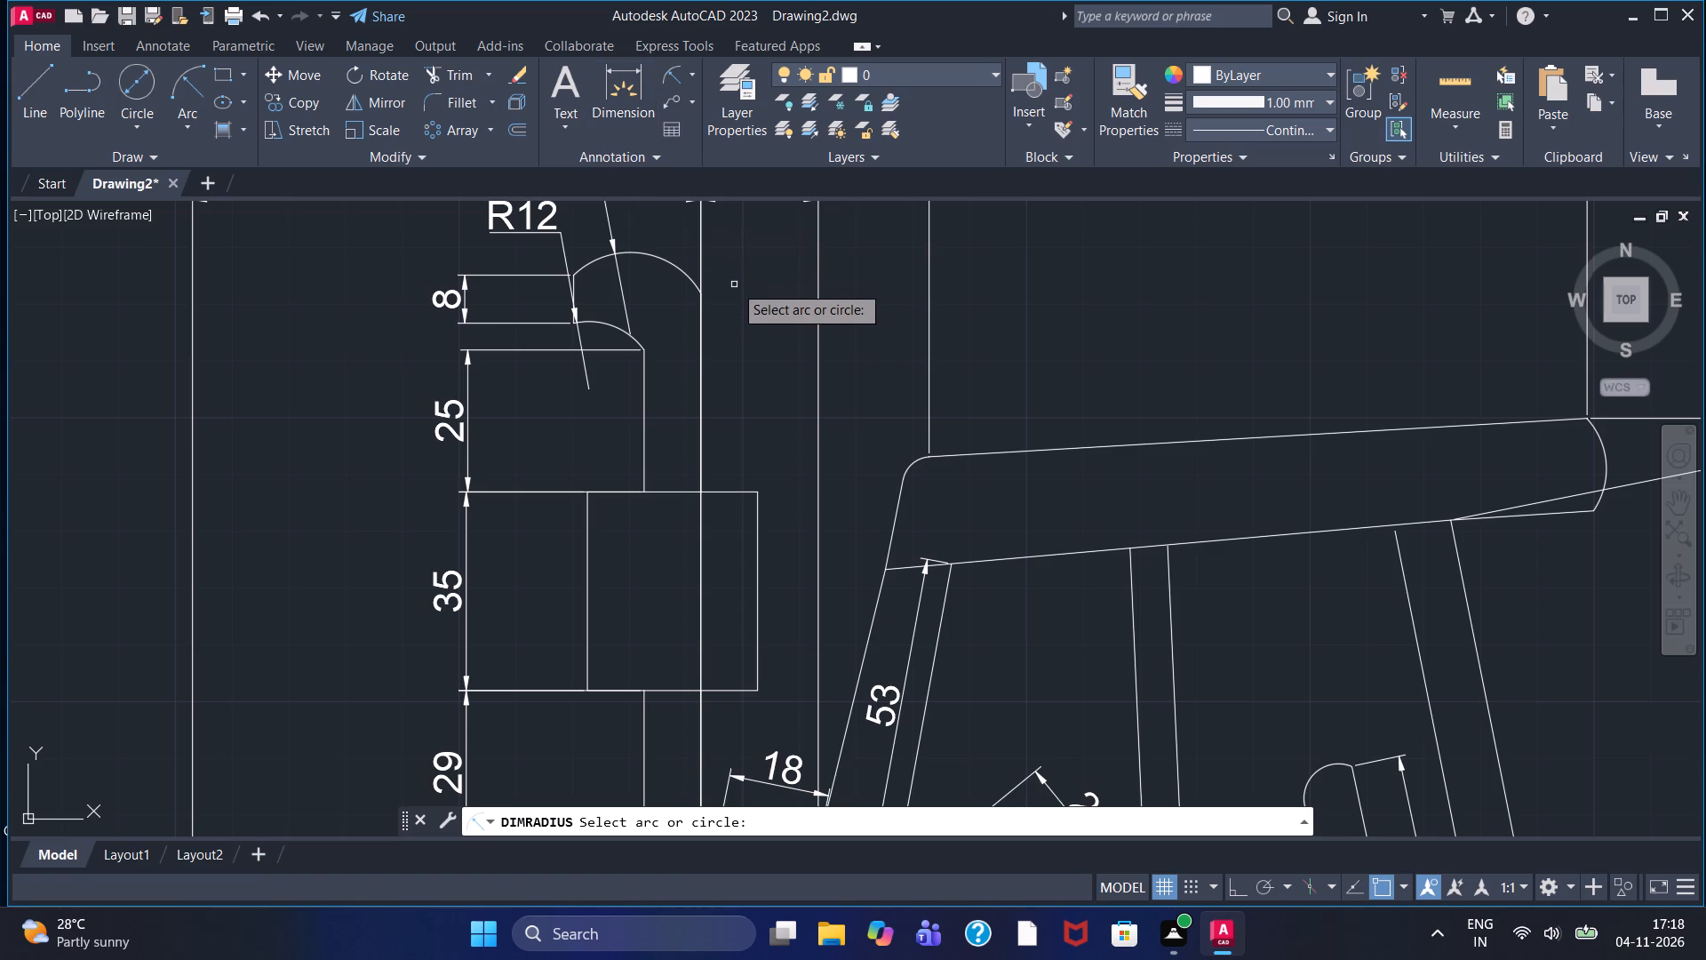
double_click(913, 462)
double_click(895, 396)
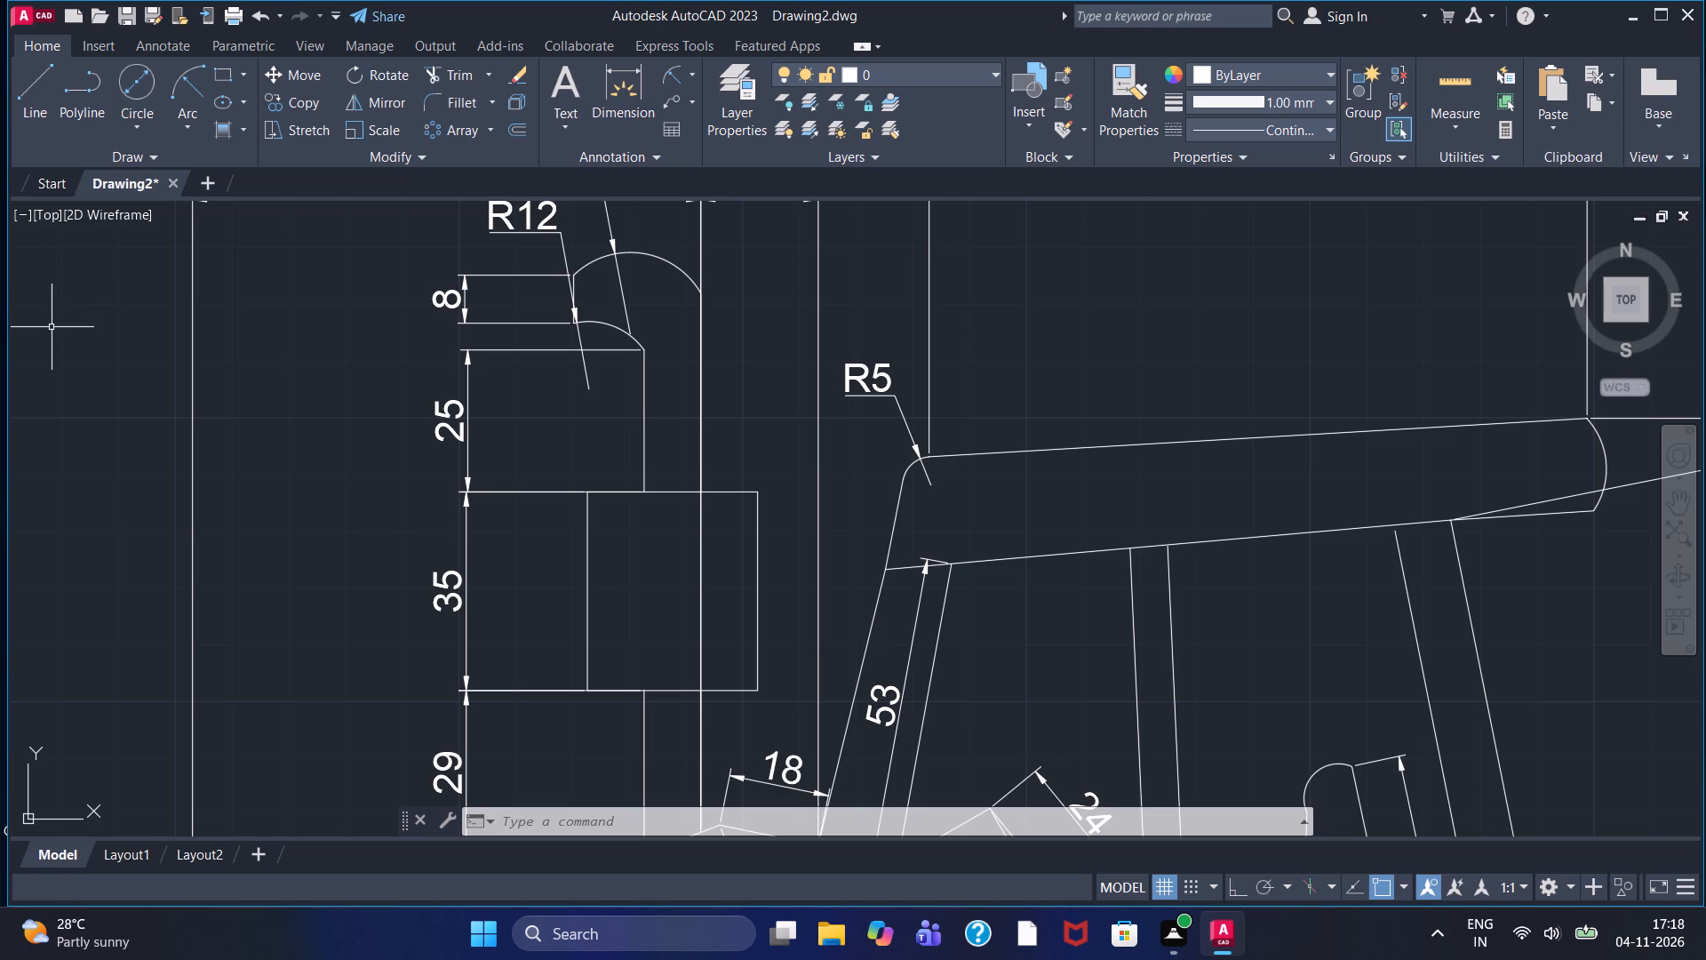
Examine the cab roof, exhaust and cab interior to review the dimensions placed there.
scroll(1220, 465, up, 1)
scroll(742, 588, down, 1)
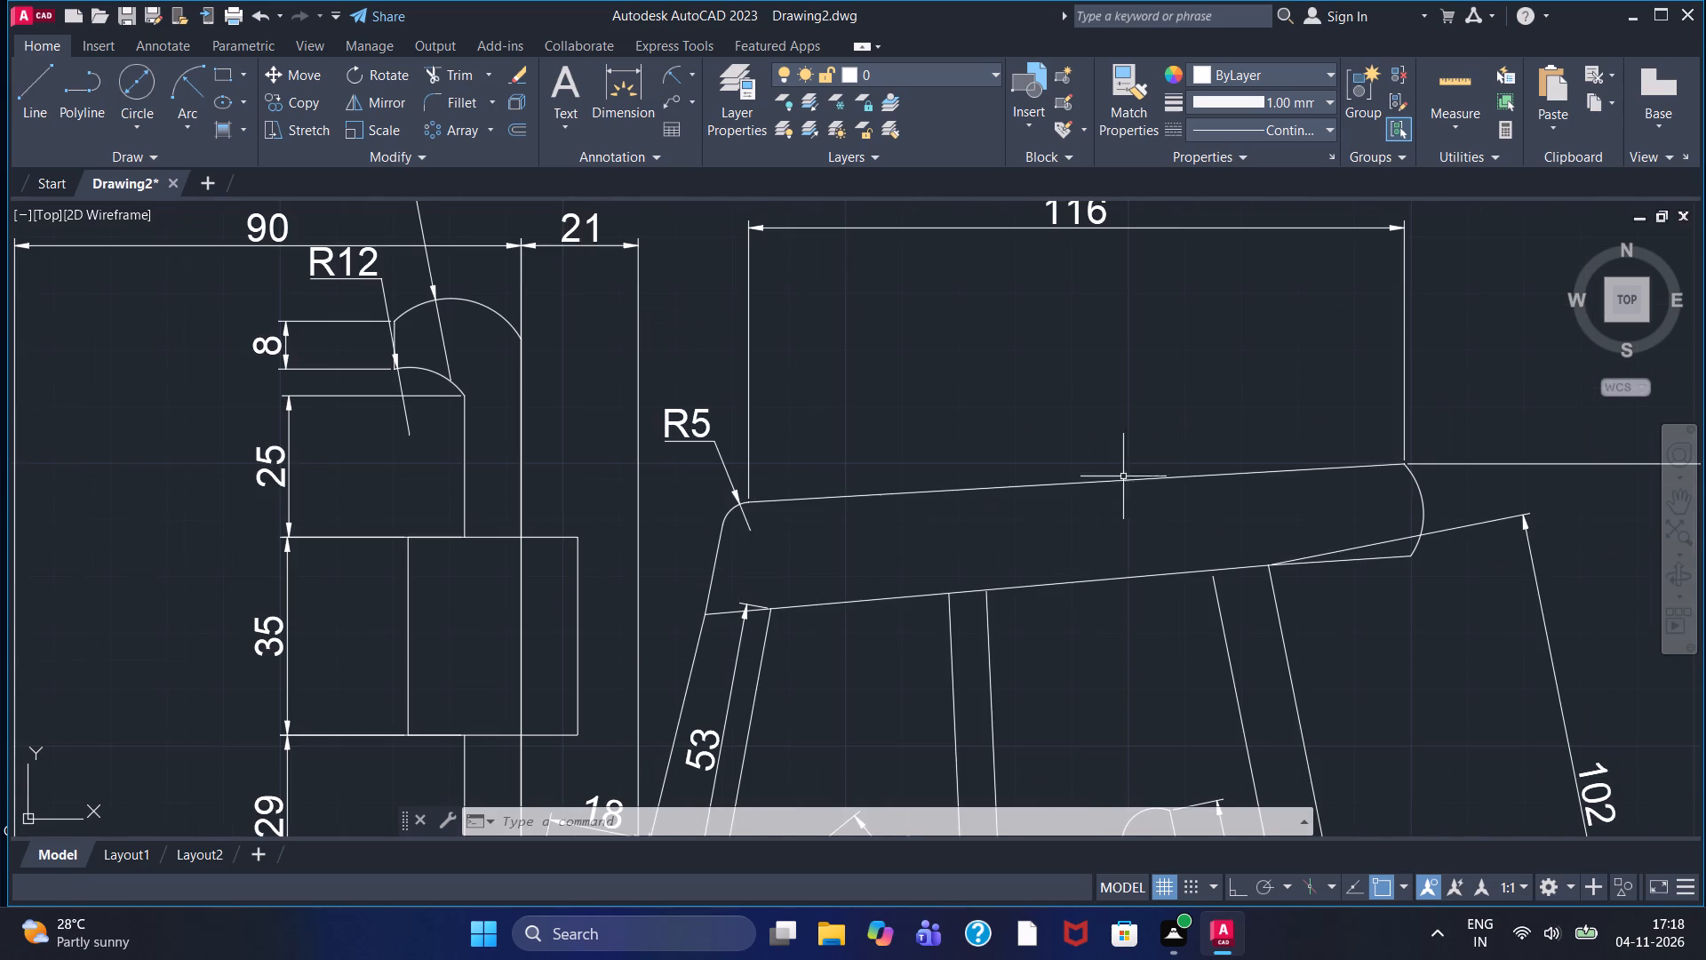
scroll(1095, 479, up, 2)
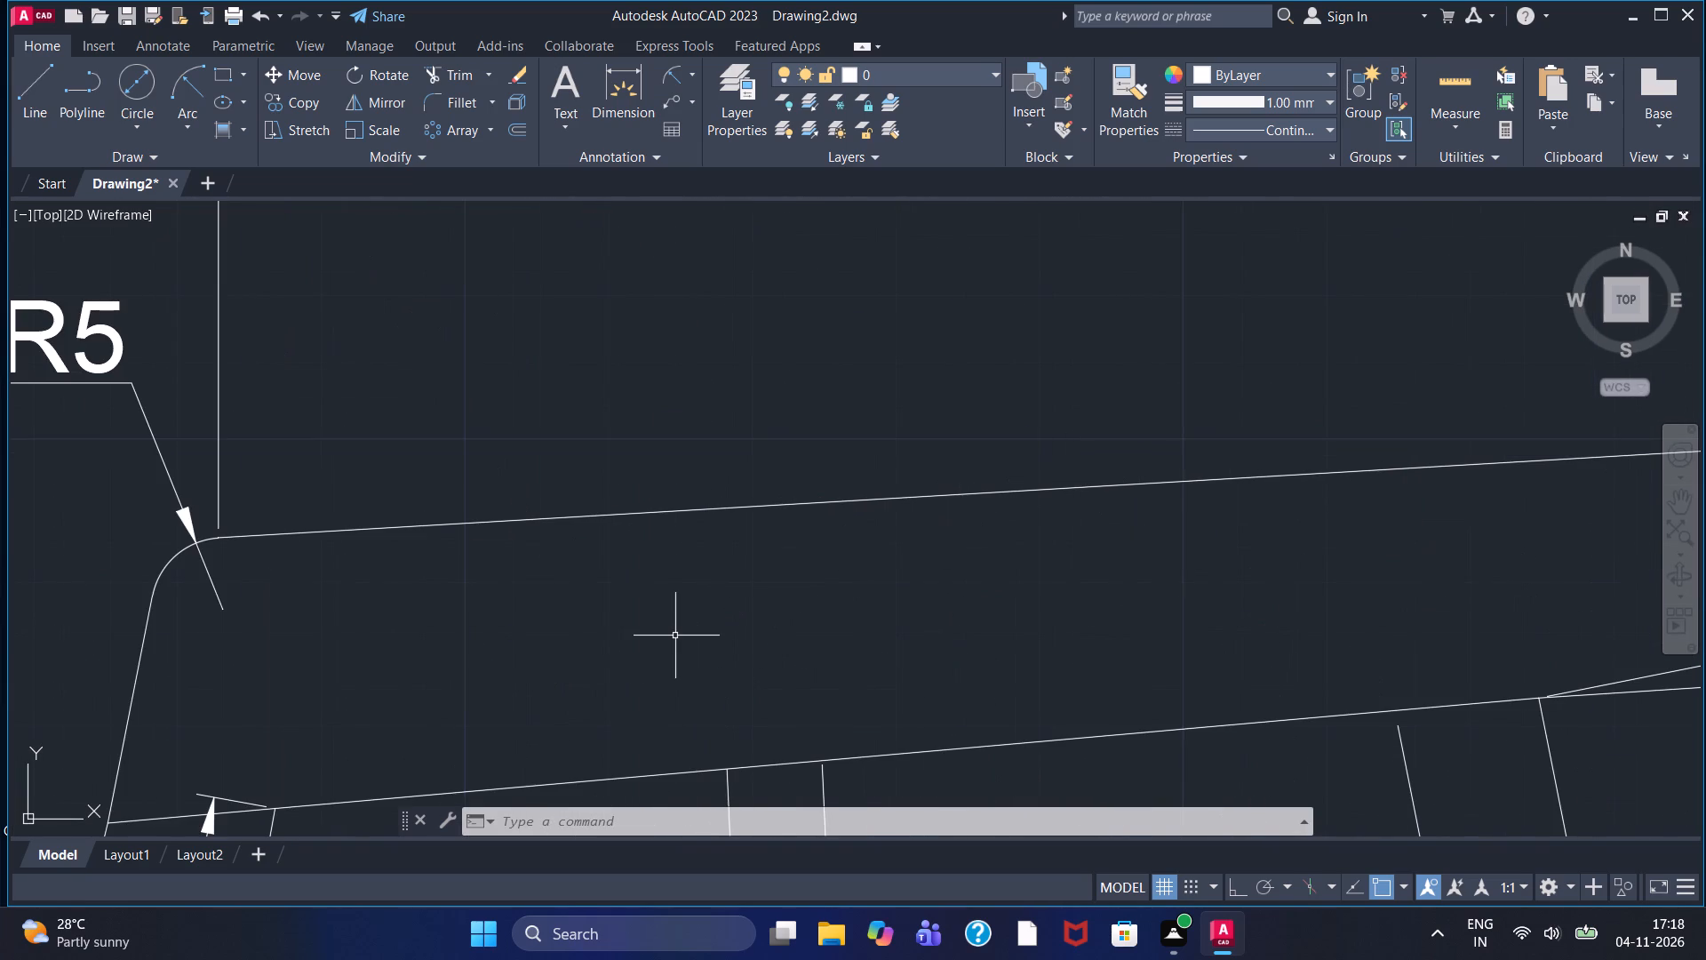
scroll(737, 615, up, 1)
scroll(737, 615, down, 1)
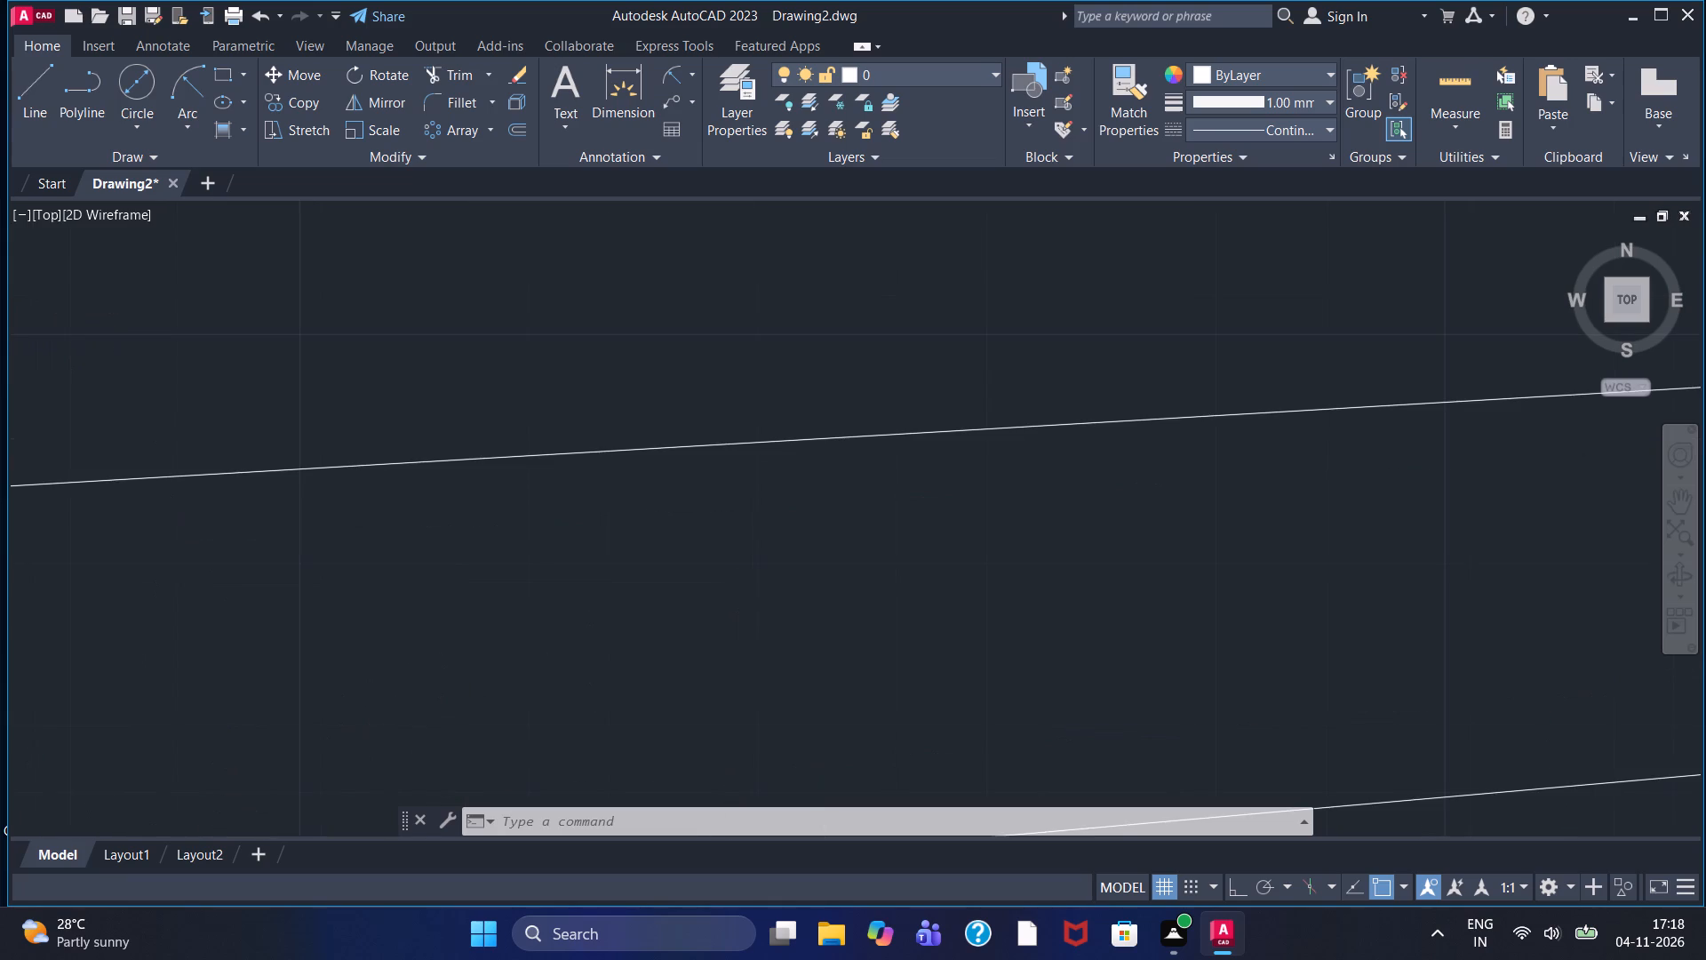
scroll(737, 613, down, 1)
scroll(737, 613, up, 1)
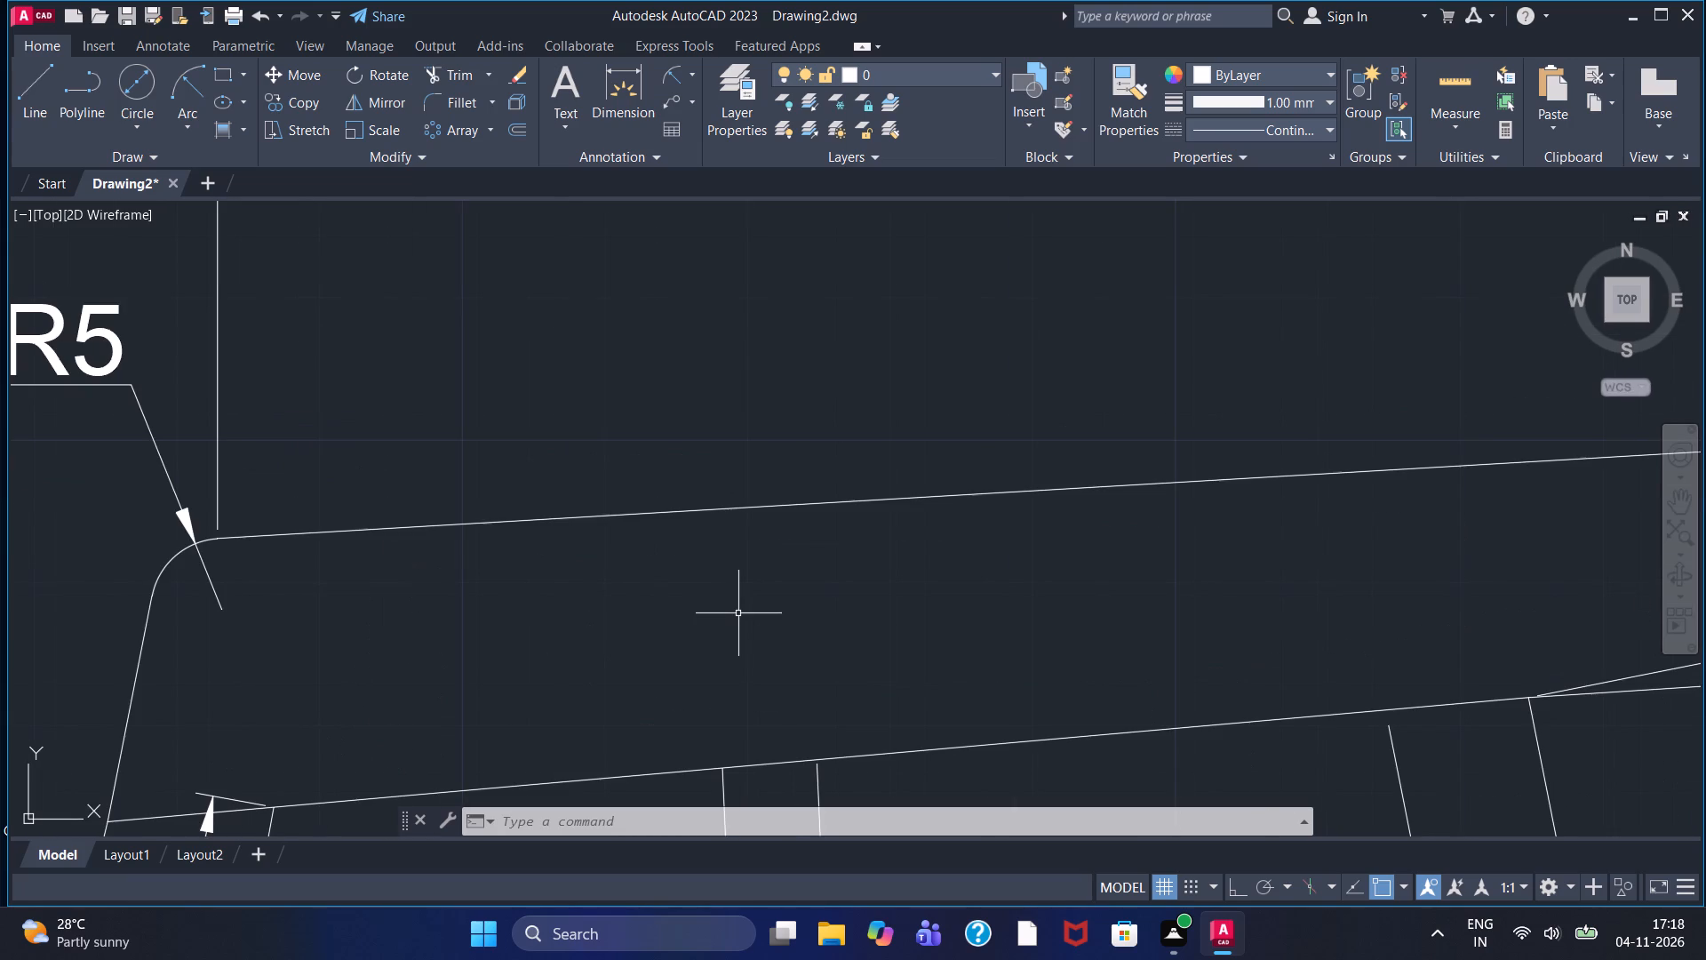
scroll(737, 613, down, 3)
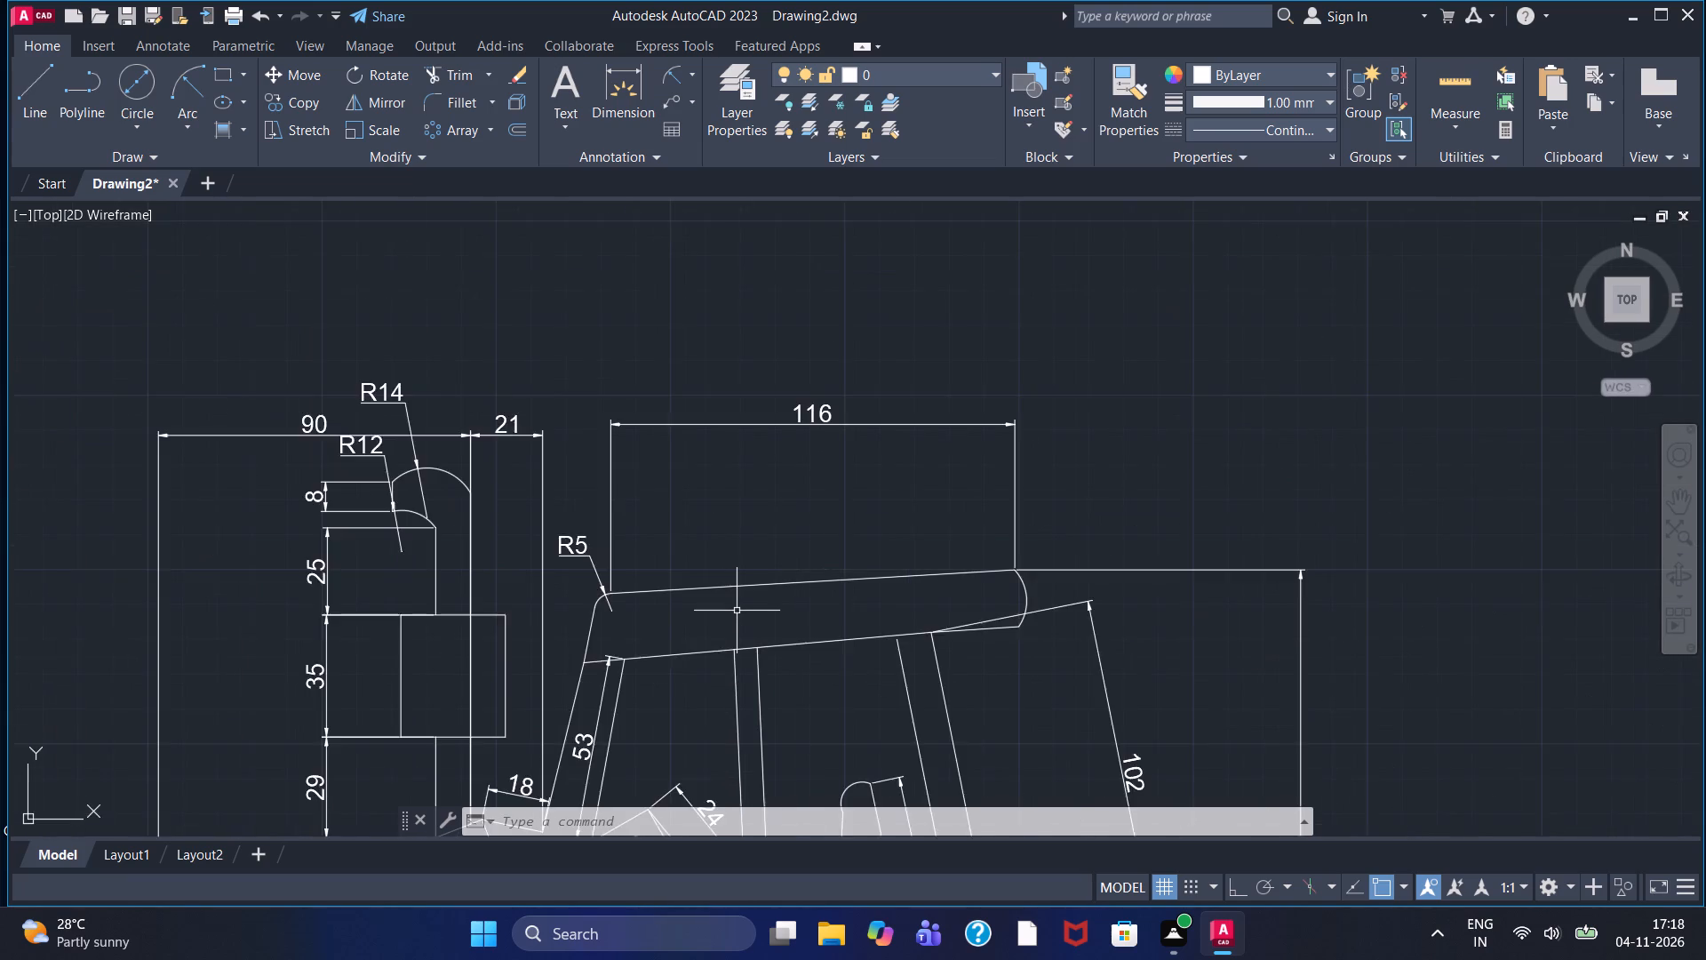
scroll(737, 611, up, 1)
scroll(737, 611, down, 1)
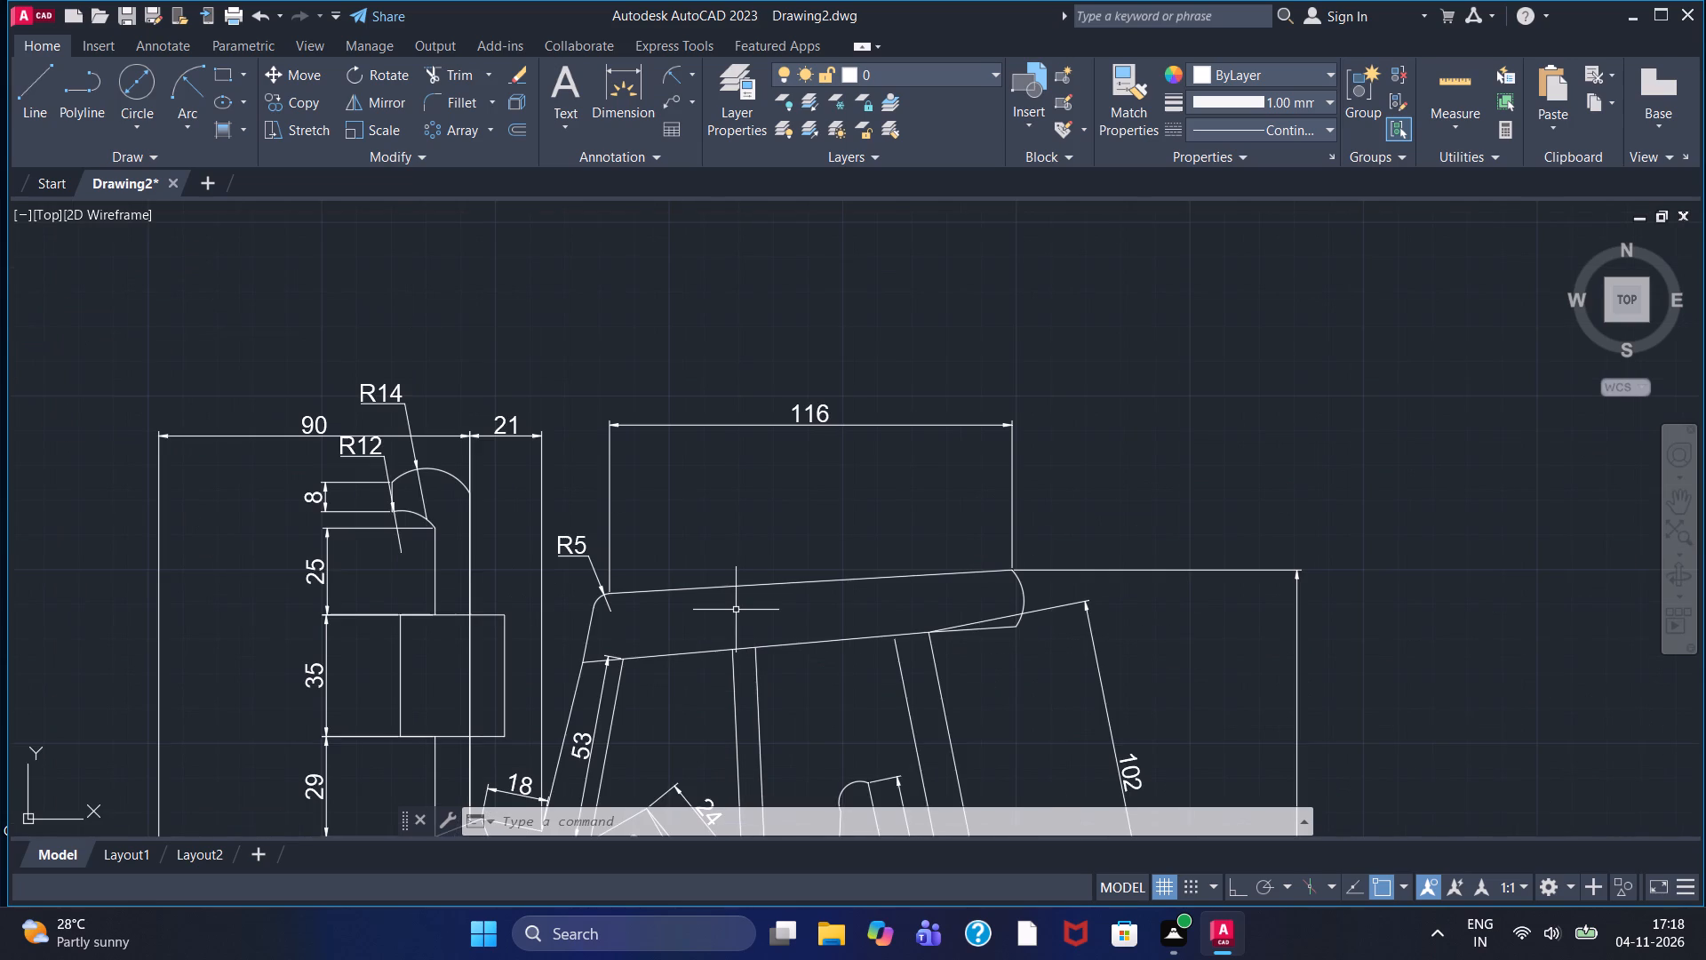
scroll(736, 610, down, 1)
scroll(736, 610, up, 1)
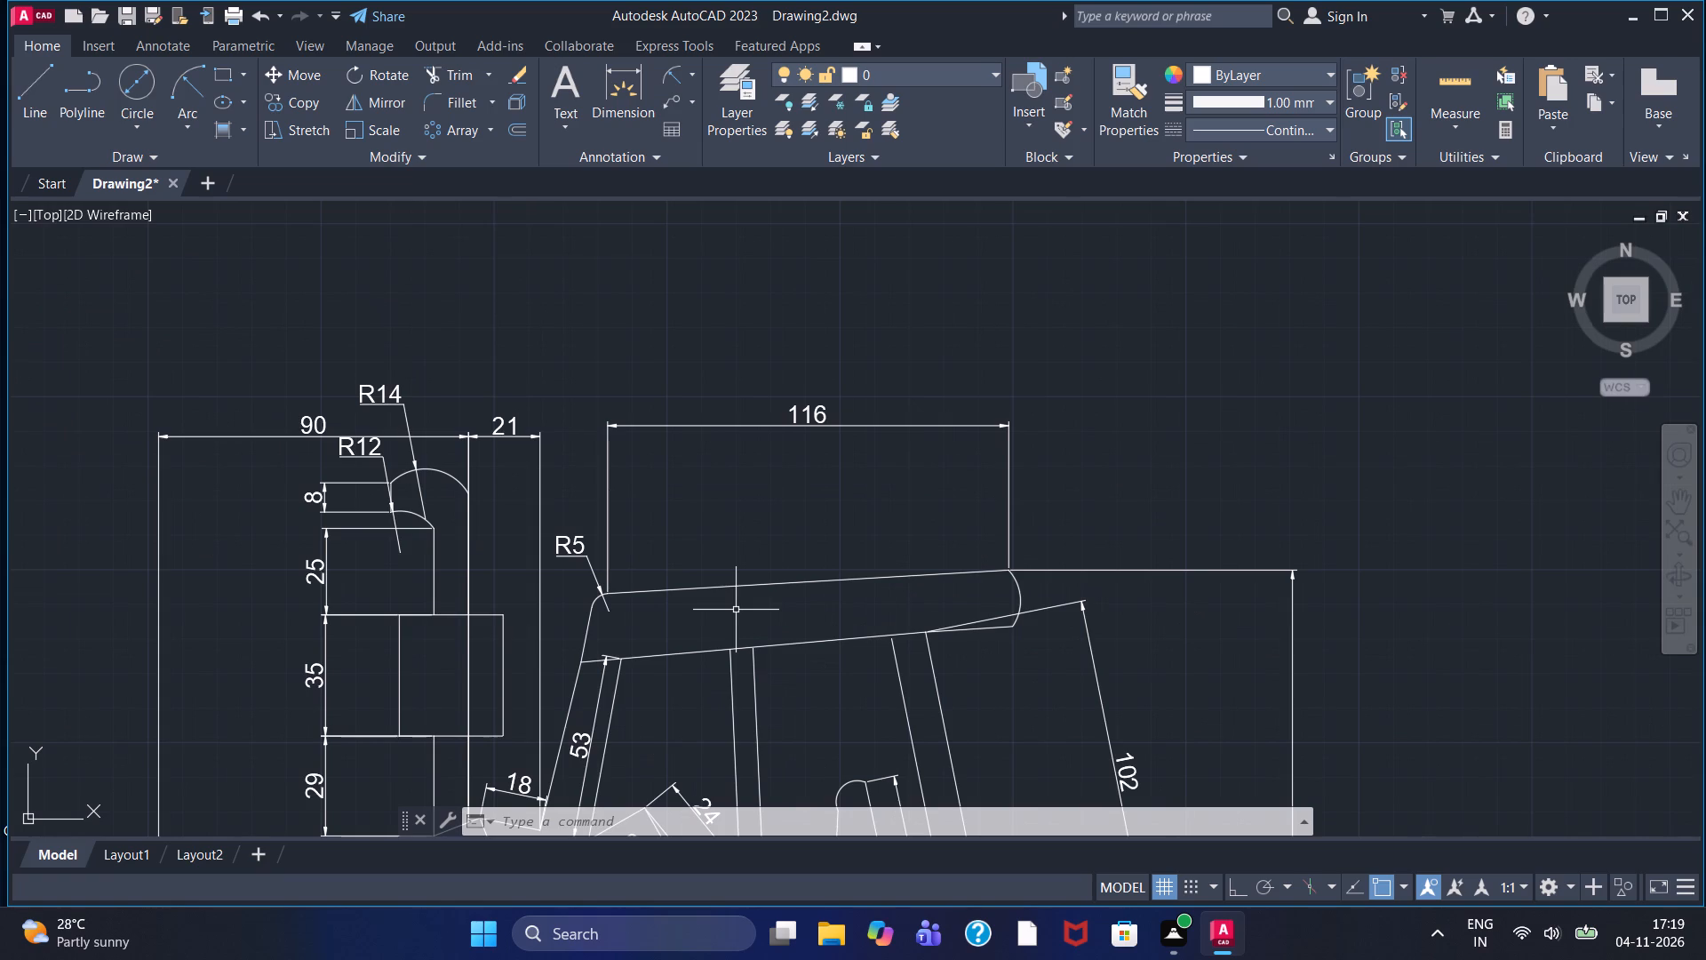
scroll(797, 548, down, 1)
middle_drag(797, 548, 983, 419)
scroll(971, 423, up, 1)
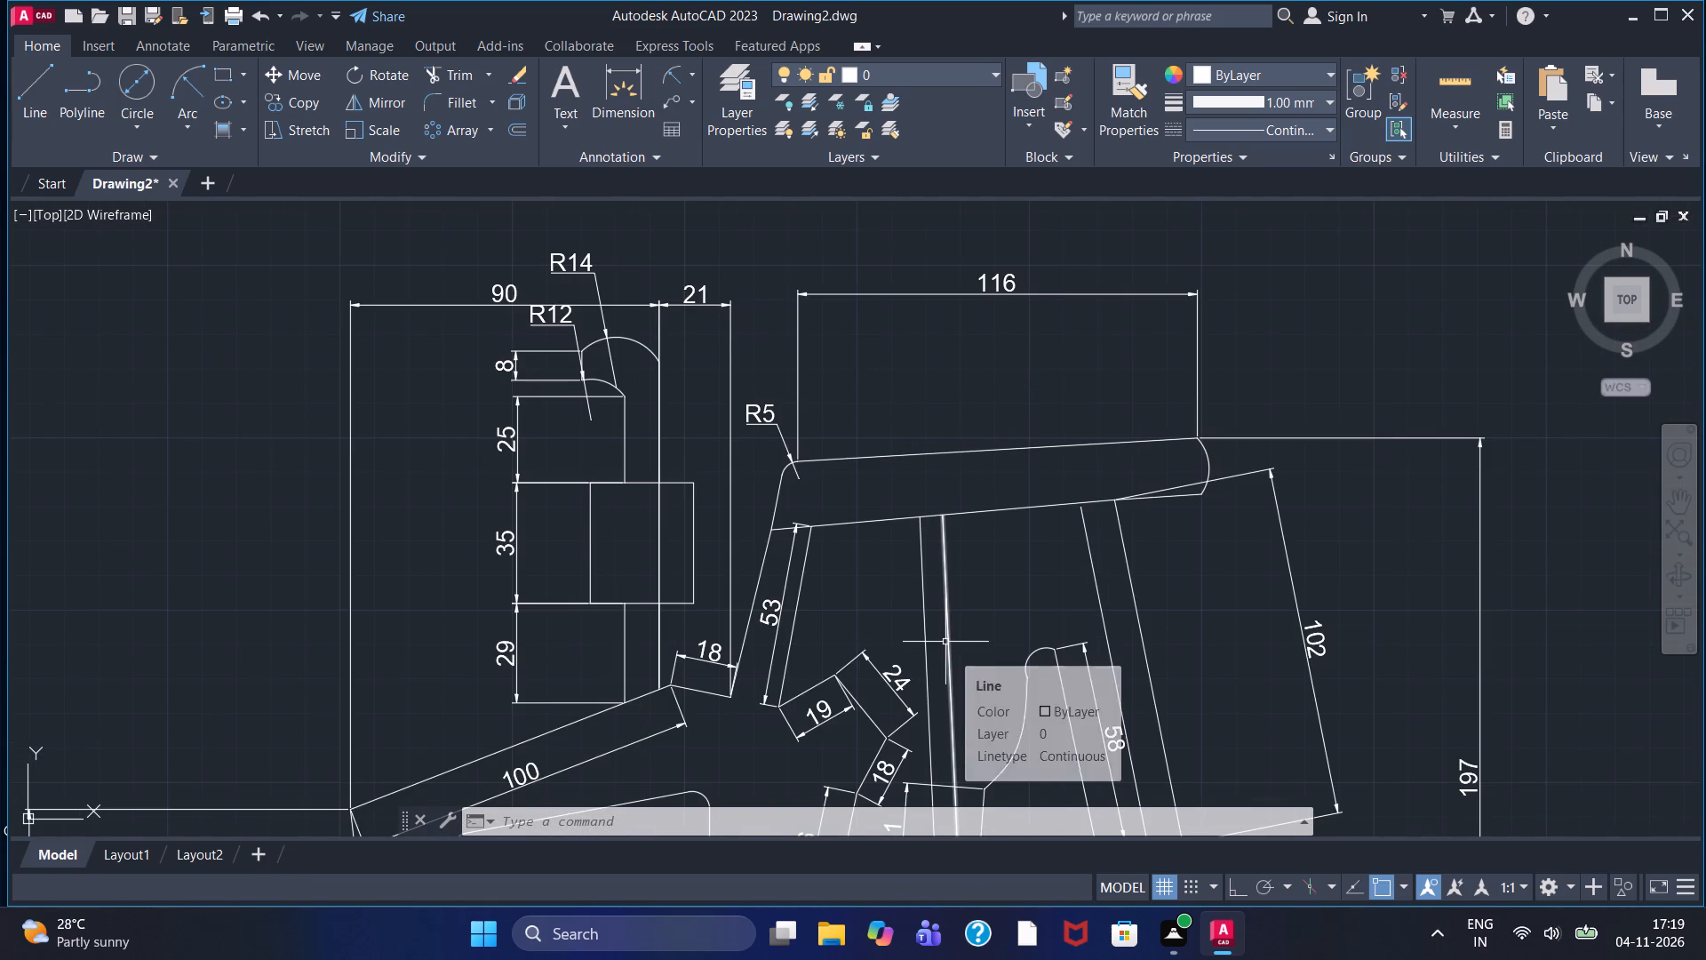
scroll(943, 642, down, 2)
scroll(948, 635, up, 1)
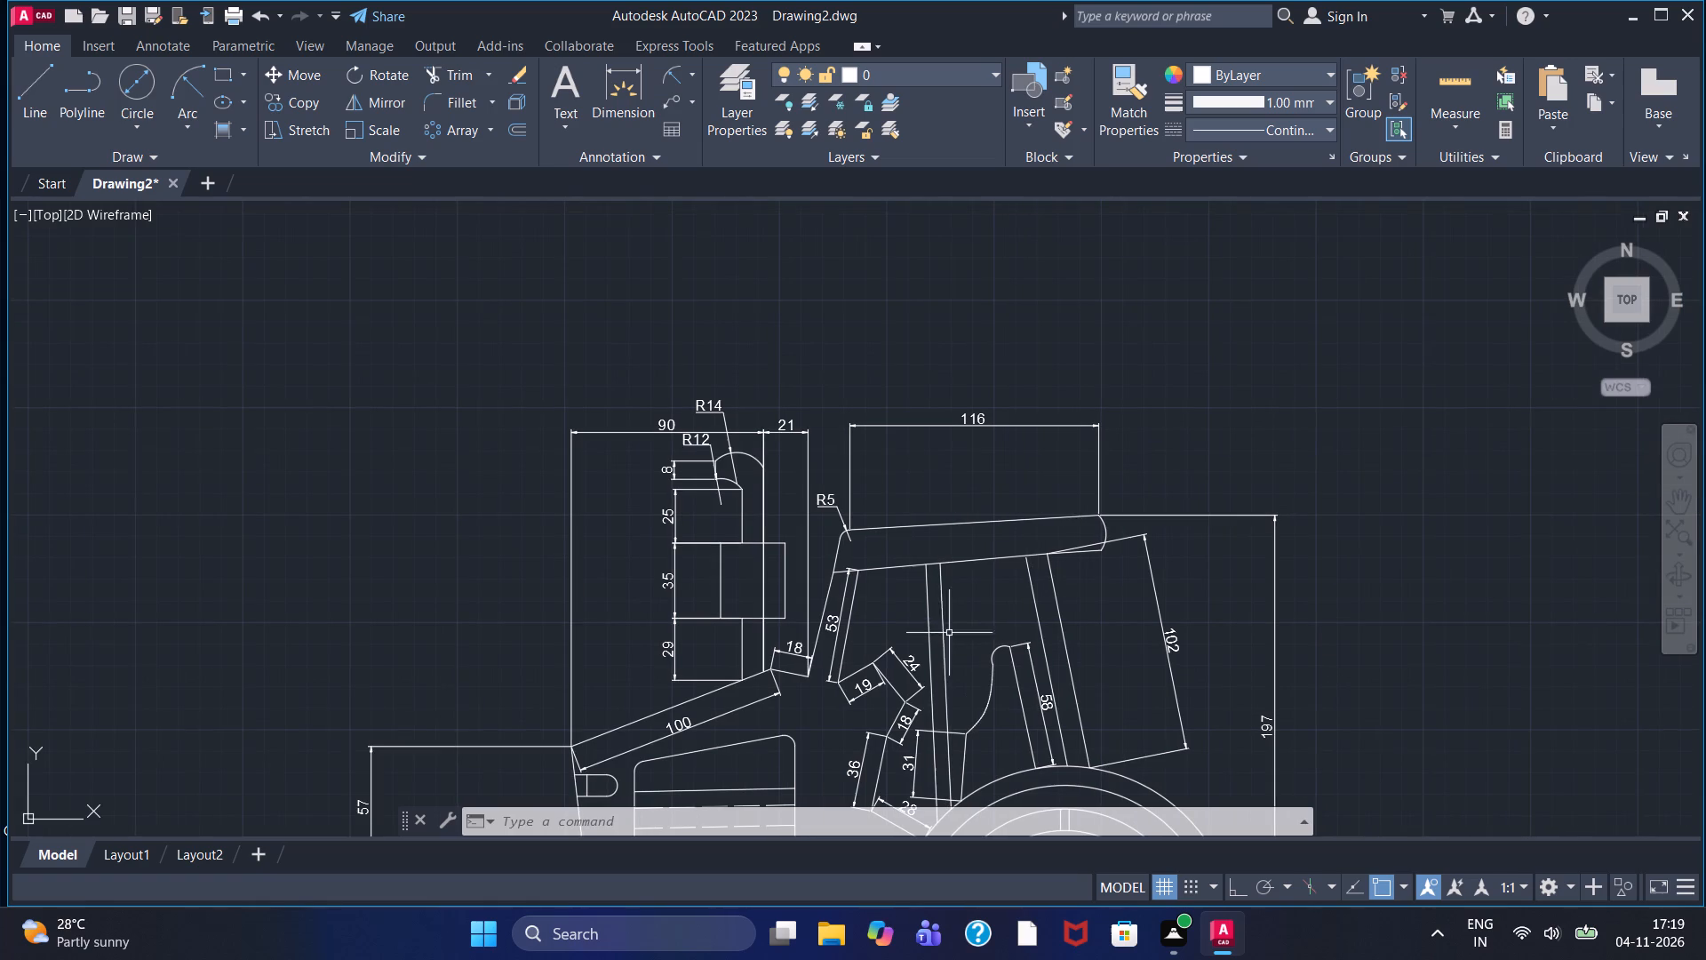
middle_drag(965, 489, 947, 388)
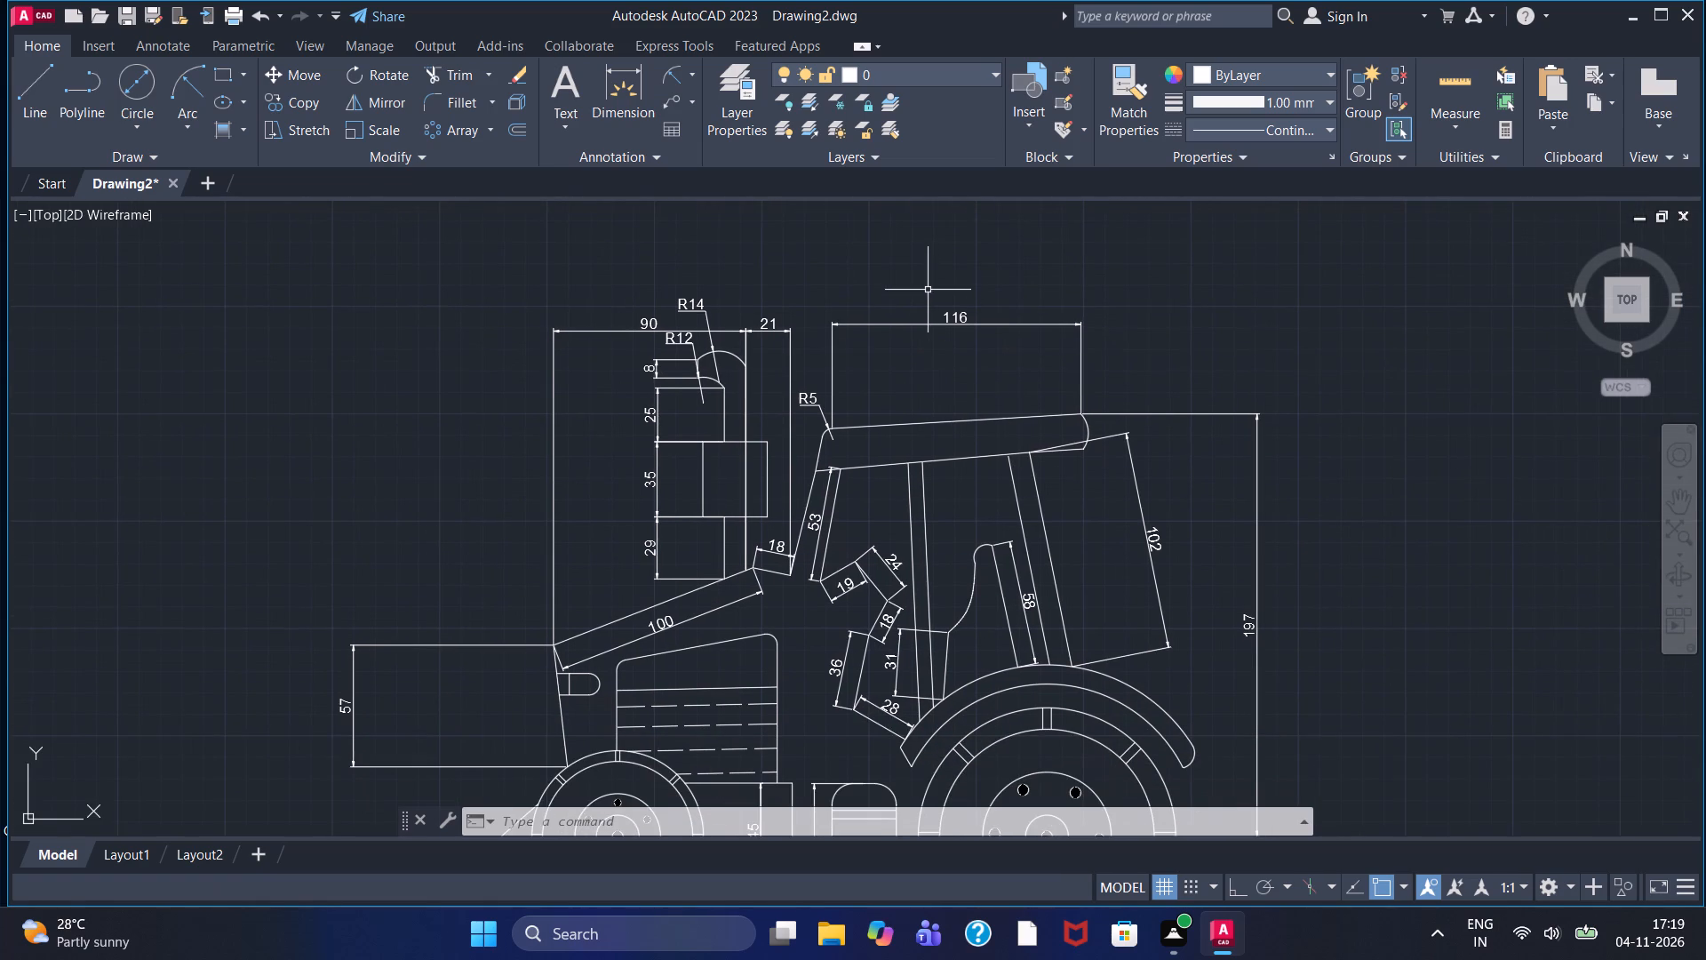
With Ortho on, draw the lower part of an H-shaped outline behind the tractor, starting with a vertical edge about 191 long.
click(36, 92)
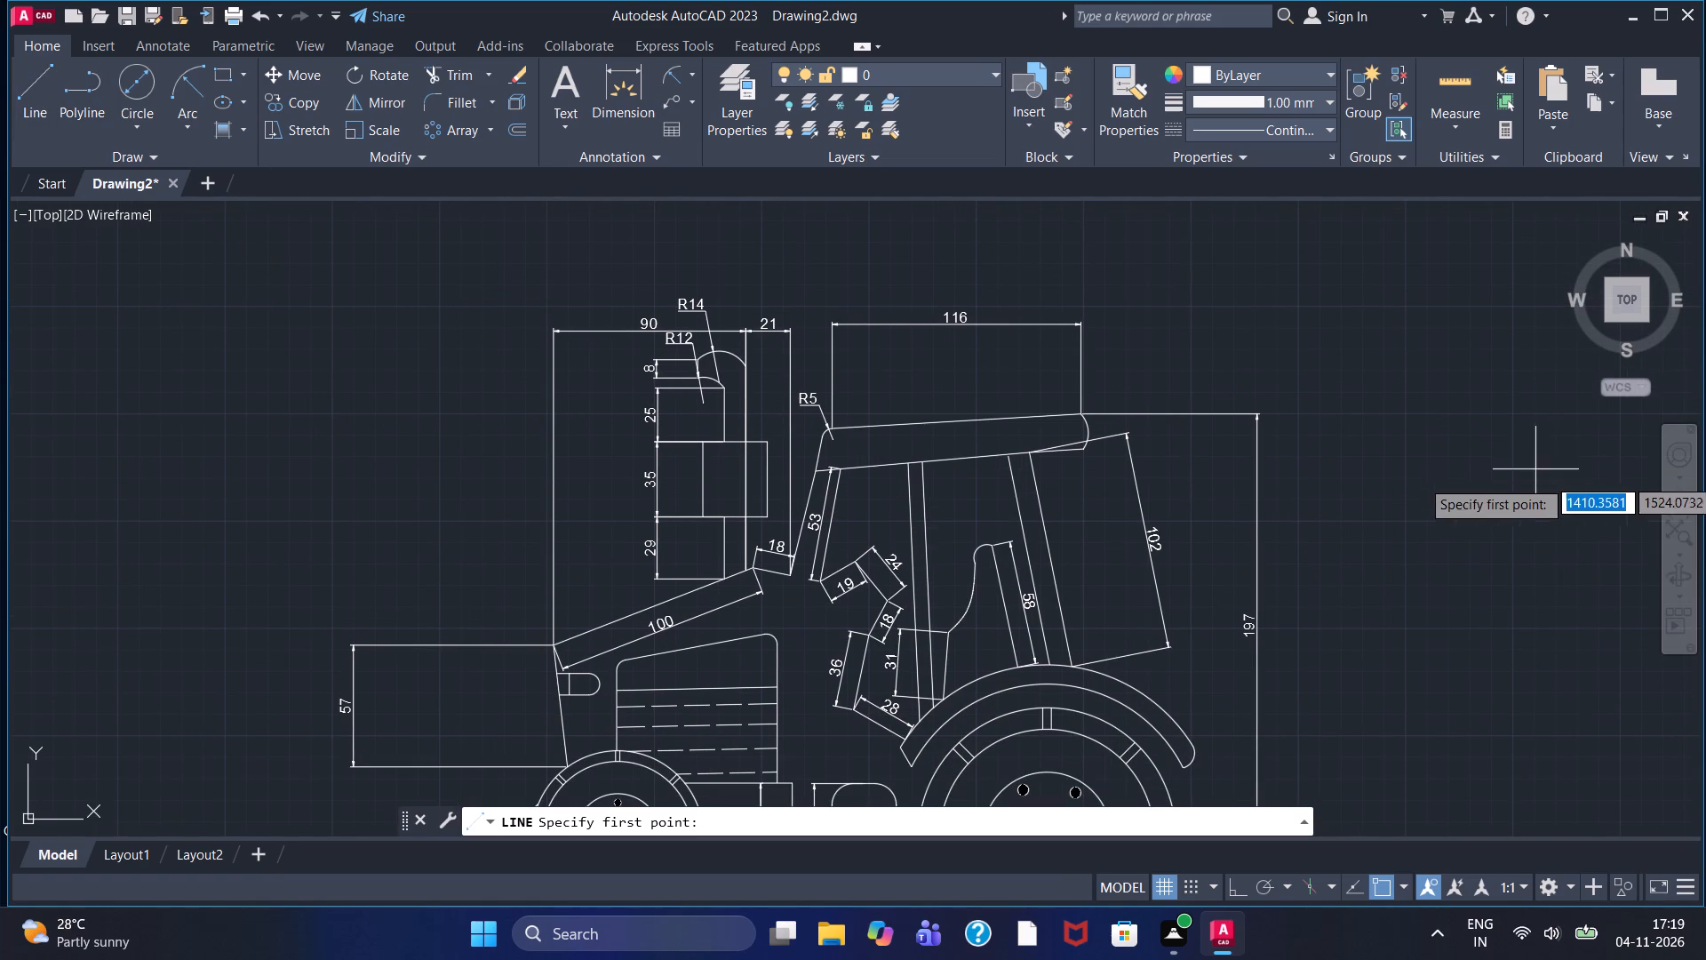
scroll(1445, 545, down, 1)
middle_drag(1427, 543, 964, 431)
click(944, 352)
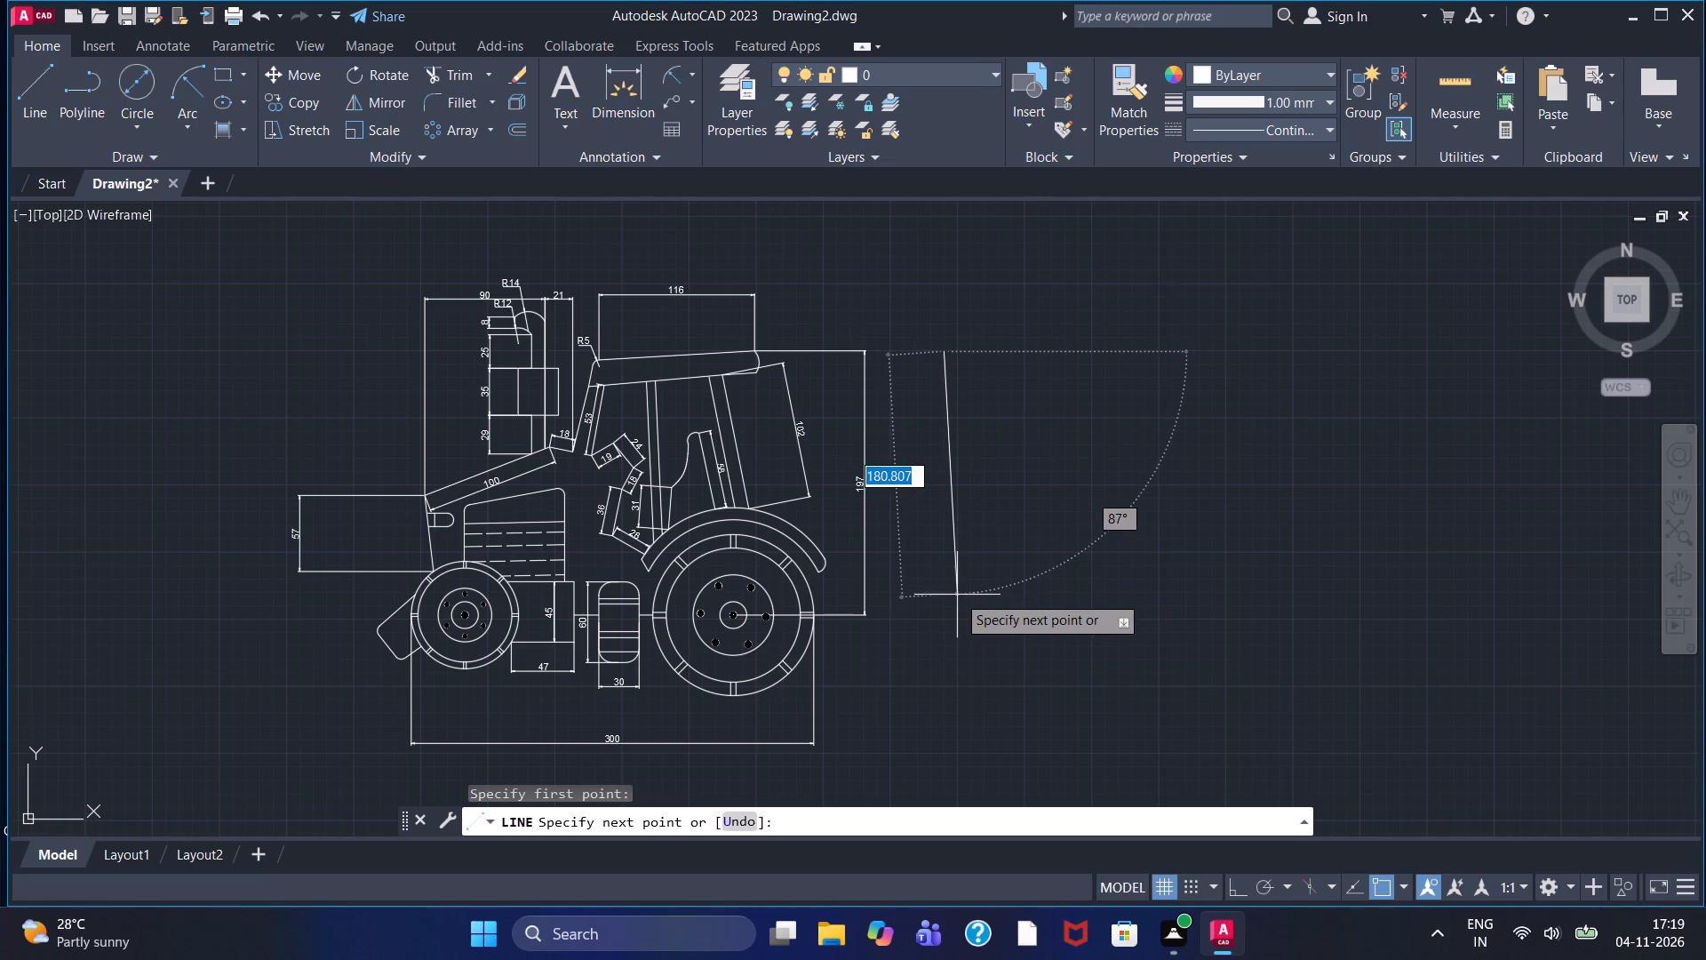
key(F8)
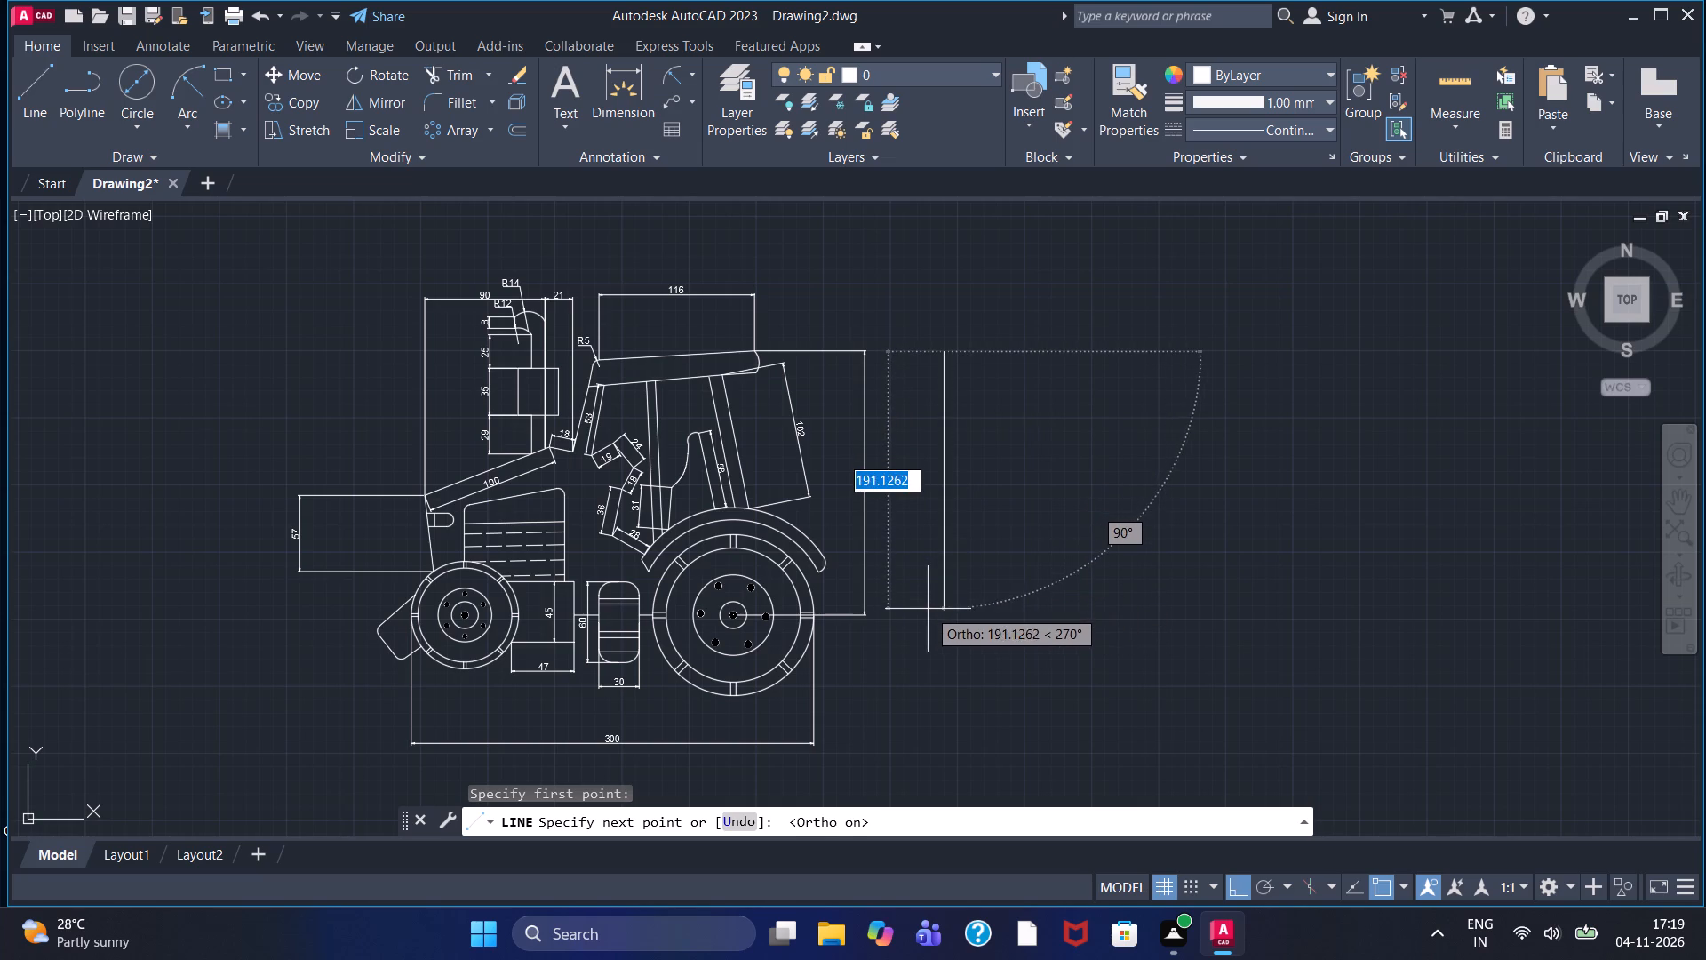
click(928, 609)
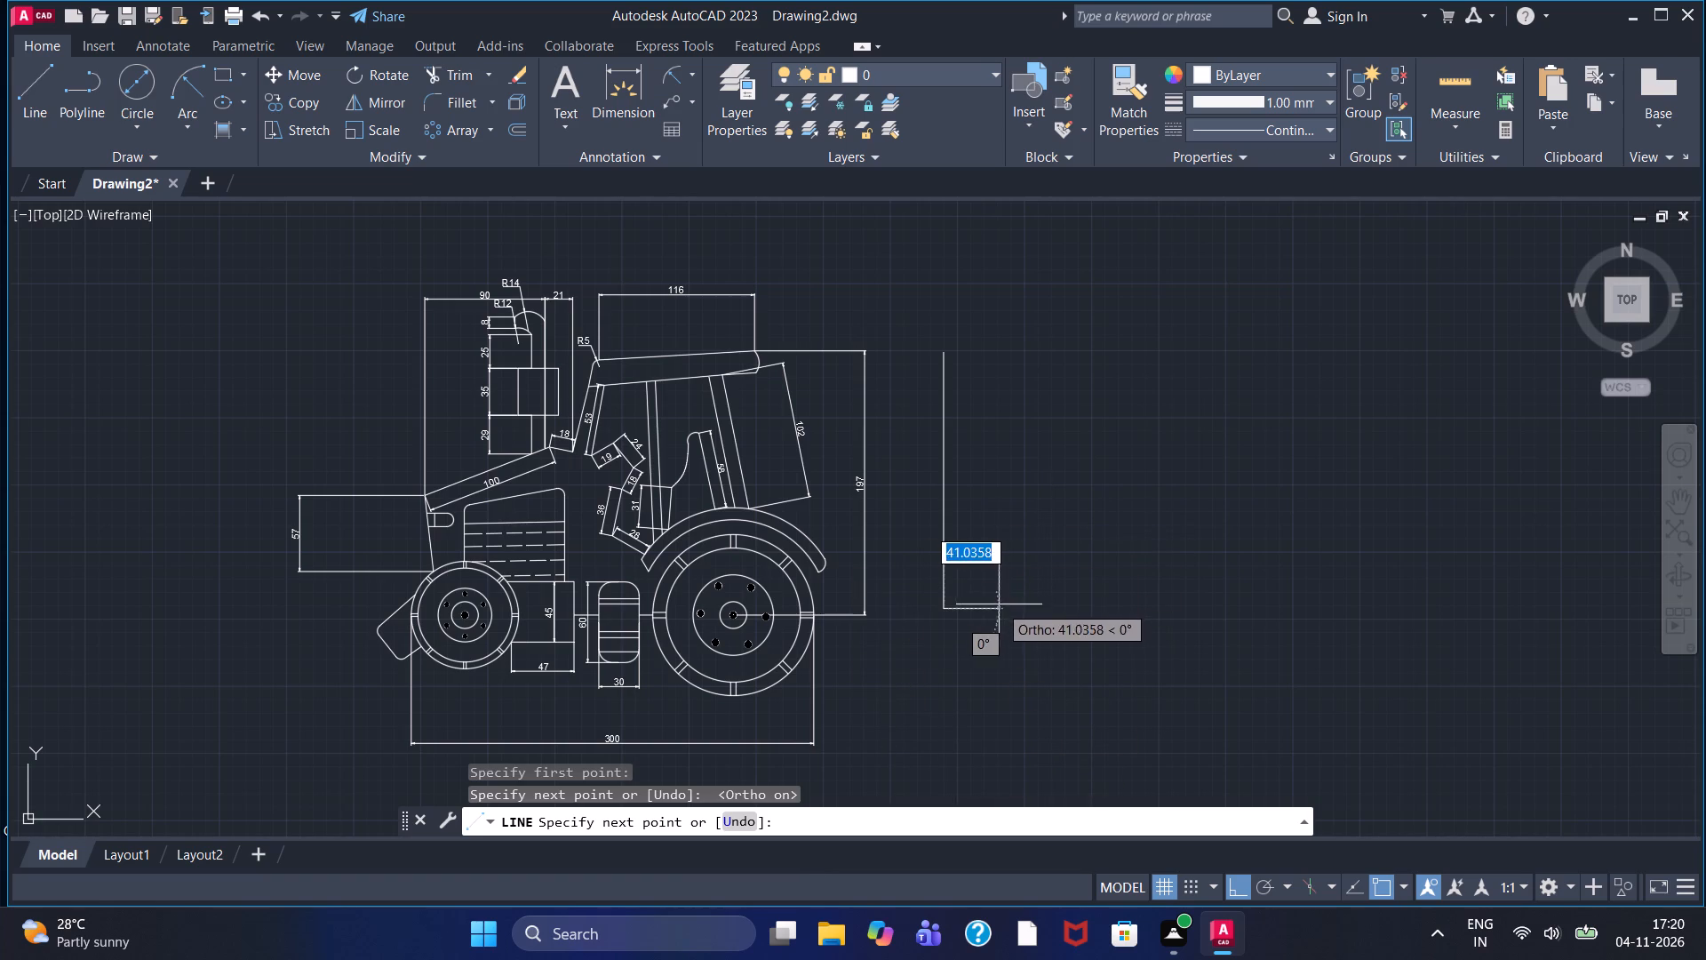
click(1027, 597)
double_click(1024, 462)
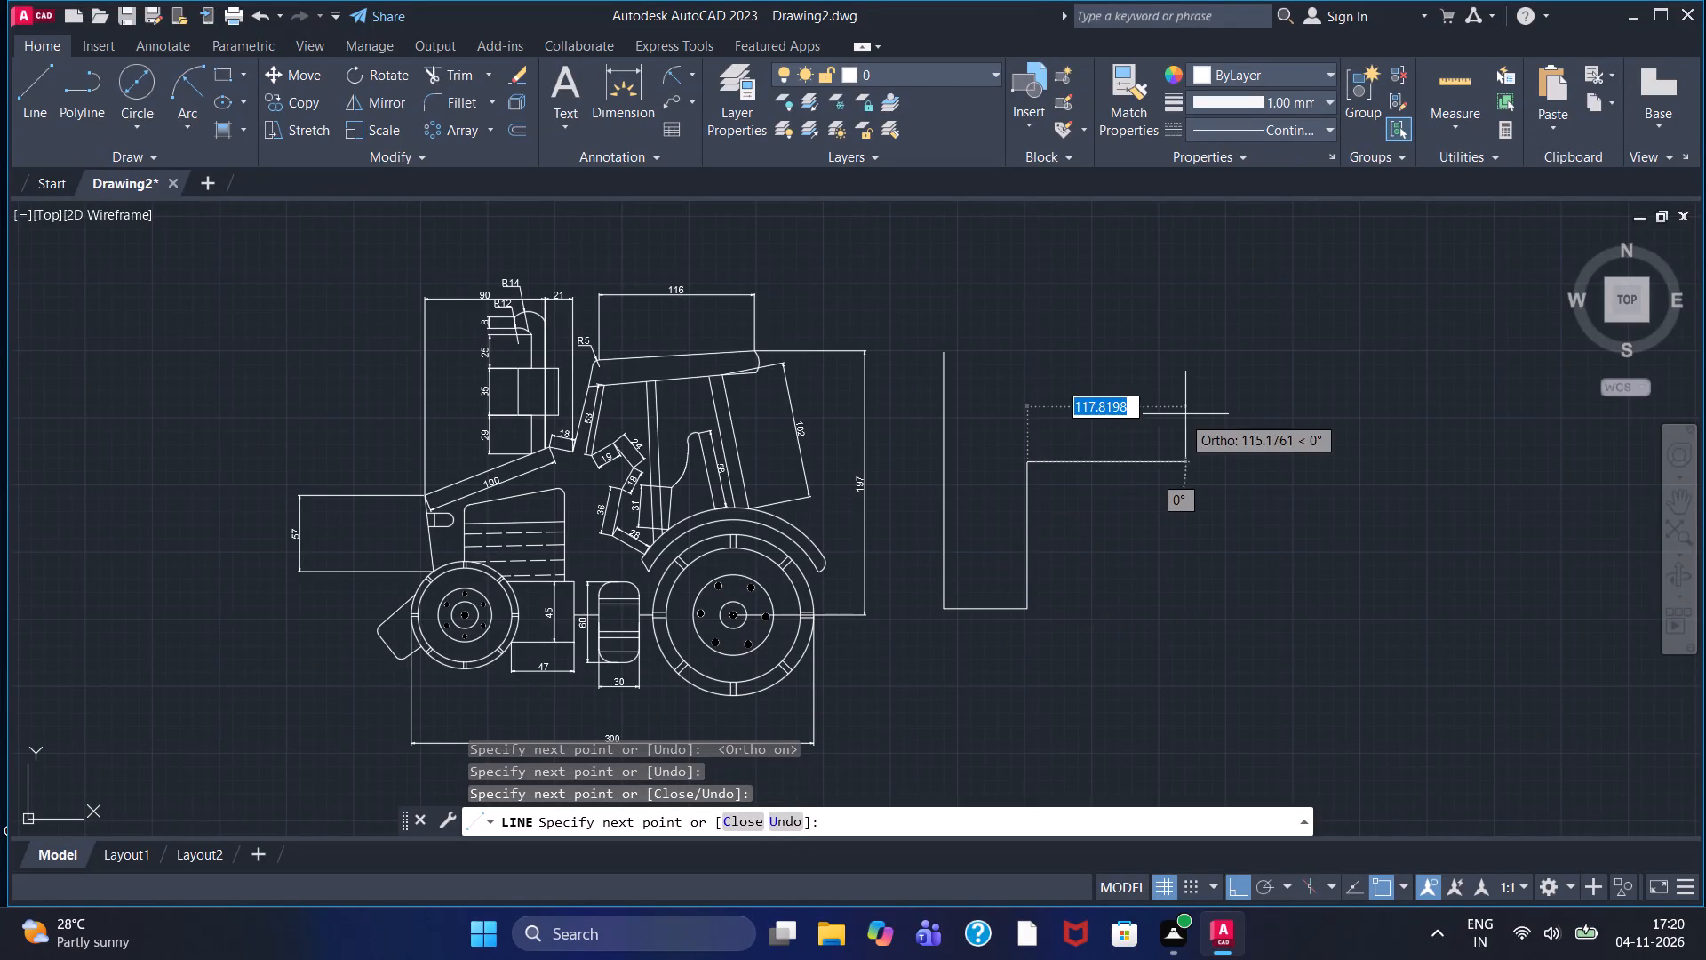
click(1178, 466)
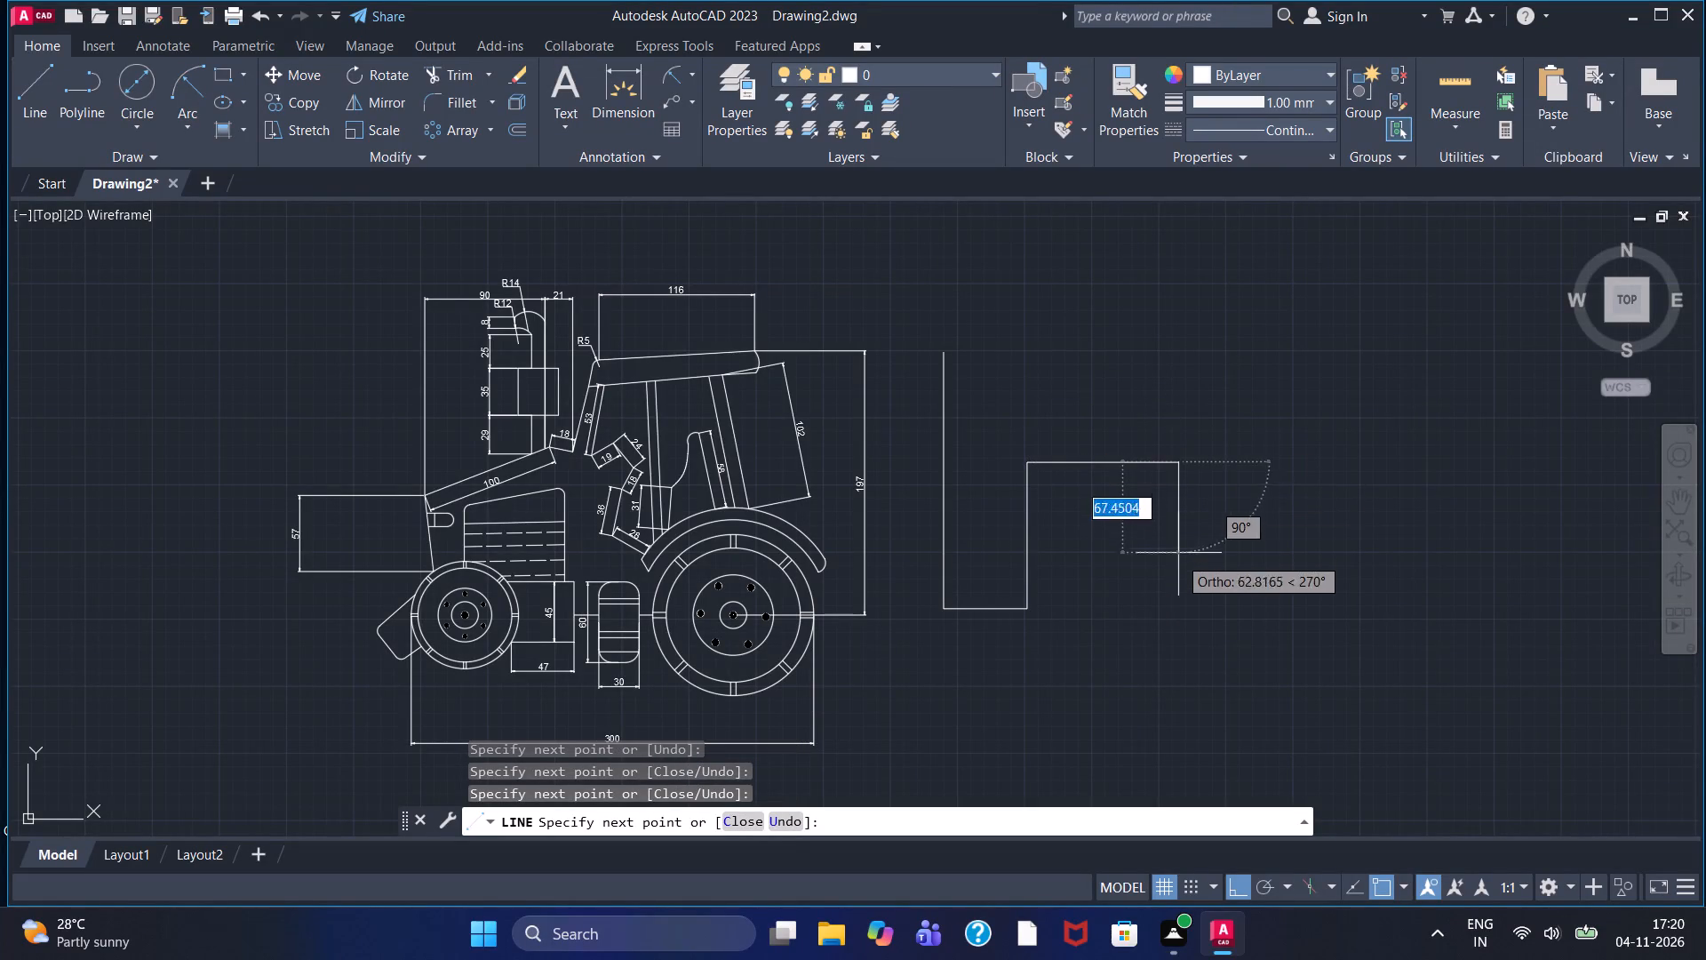
click(1171, 607)
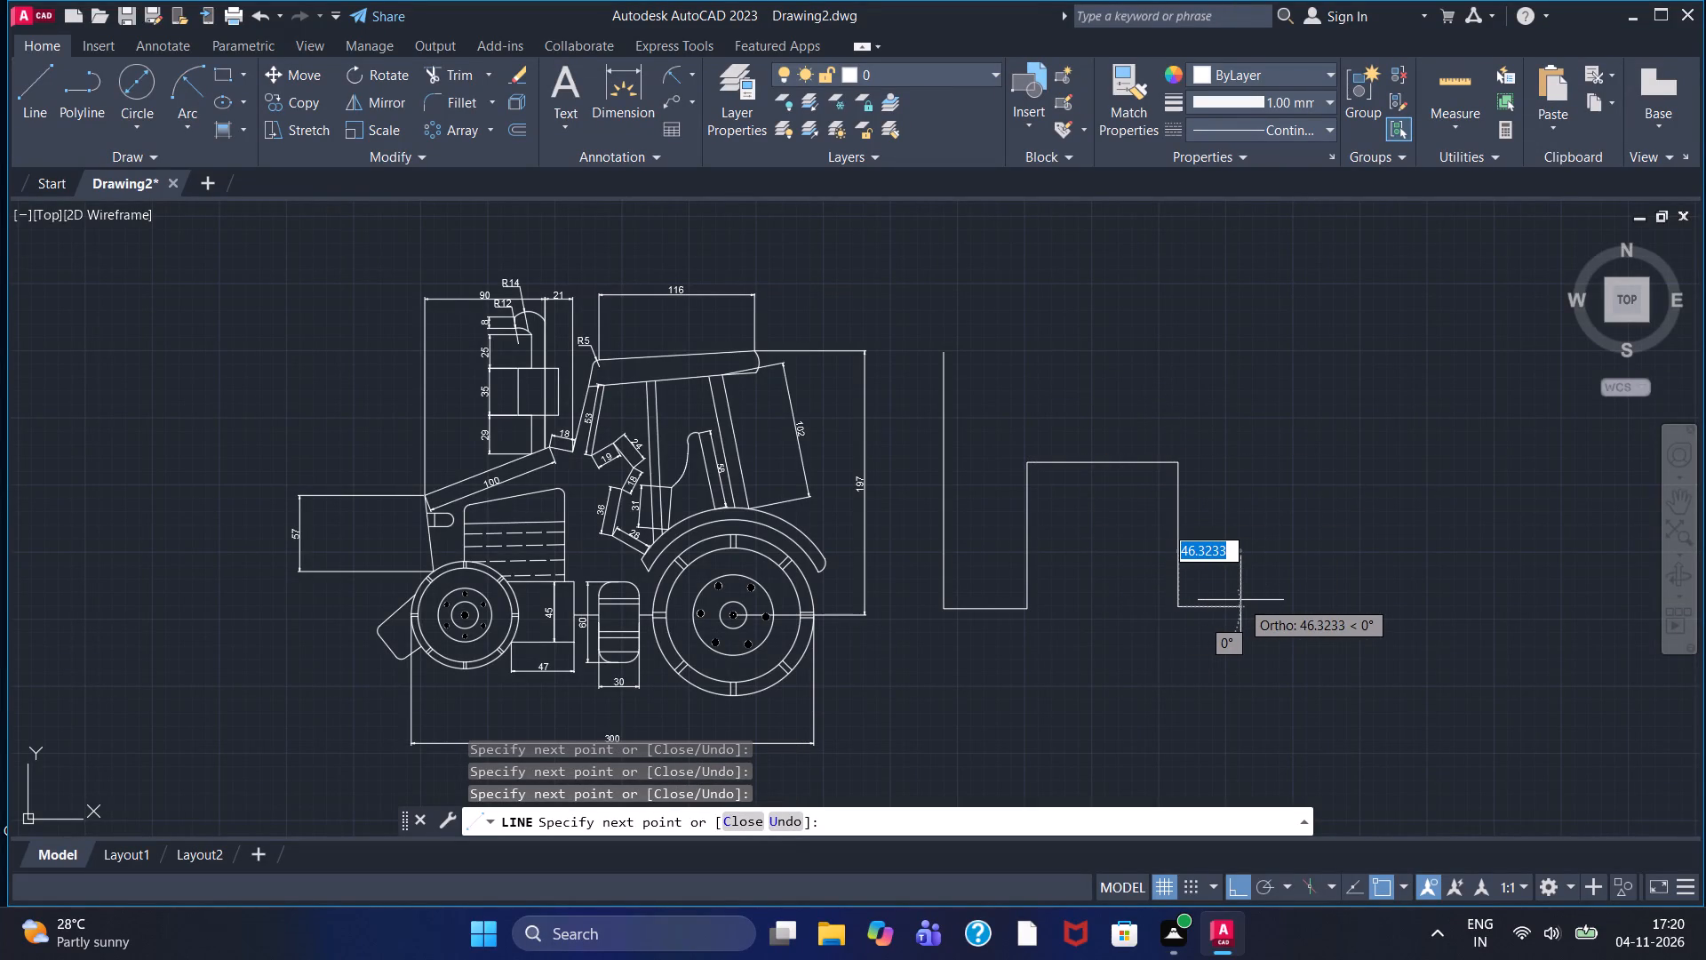
drag(1242, 597, 1242, 584)
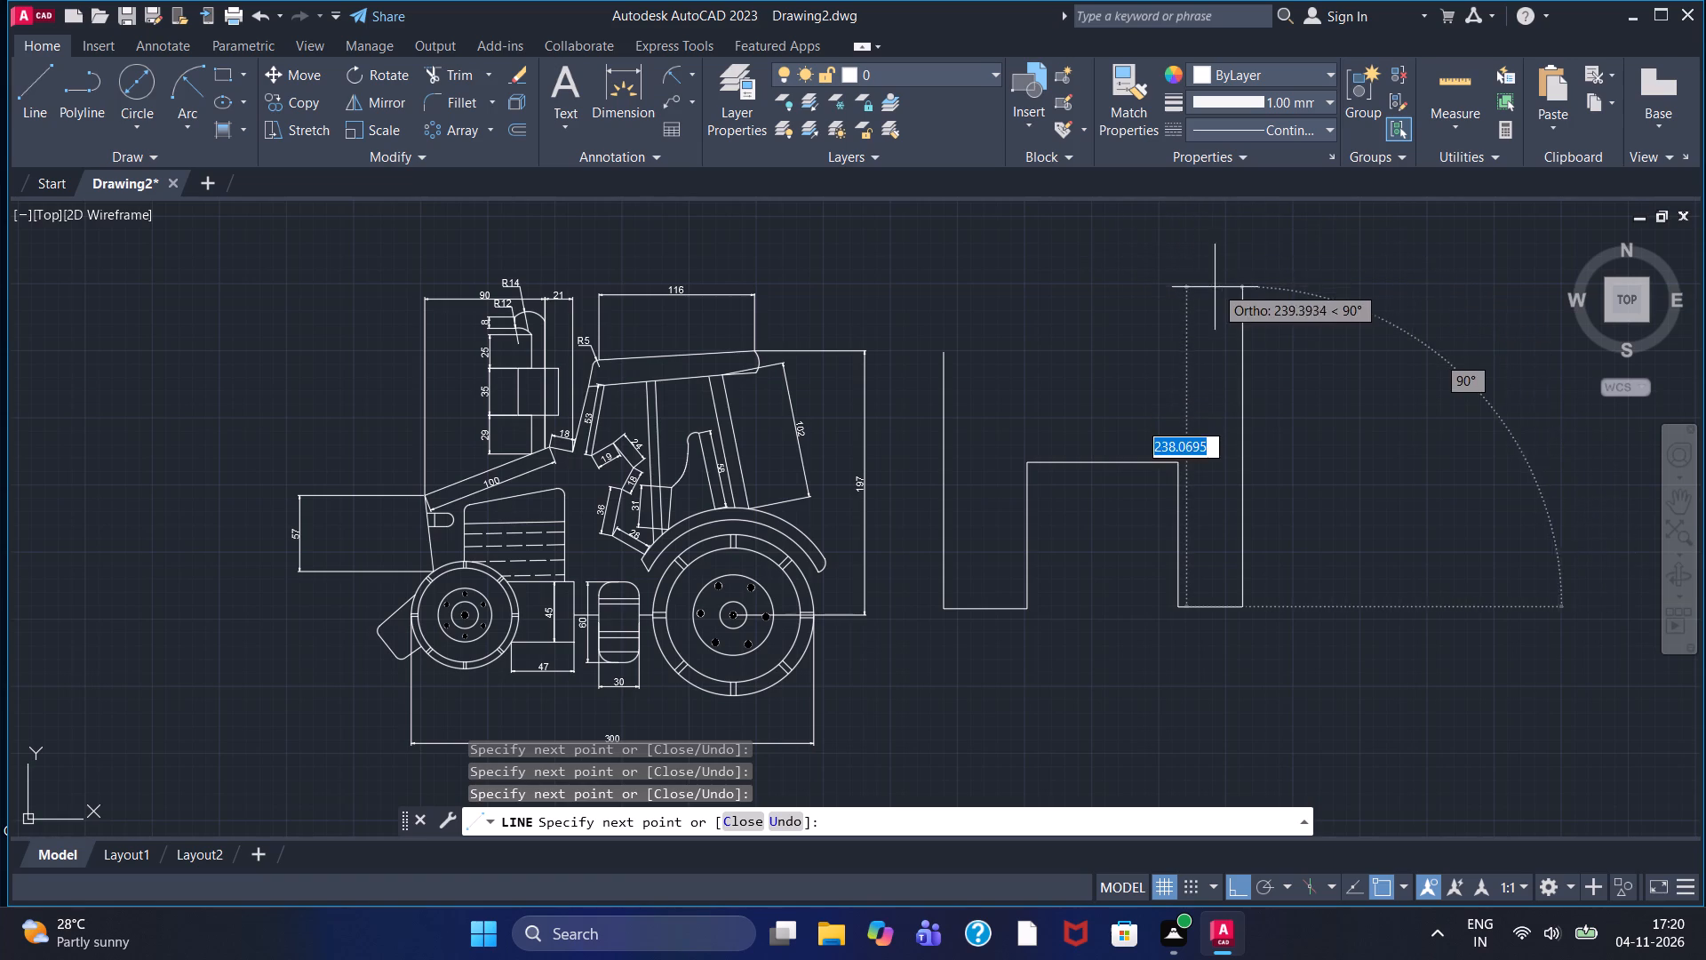
Complete the H-shaped outline with its upper arms and crossbar, leaving an upper notch about 107 wide, and join it to the starting edge.
click(1227, 246)
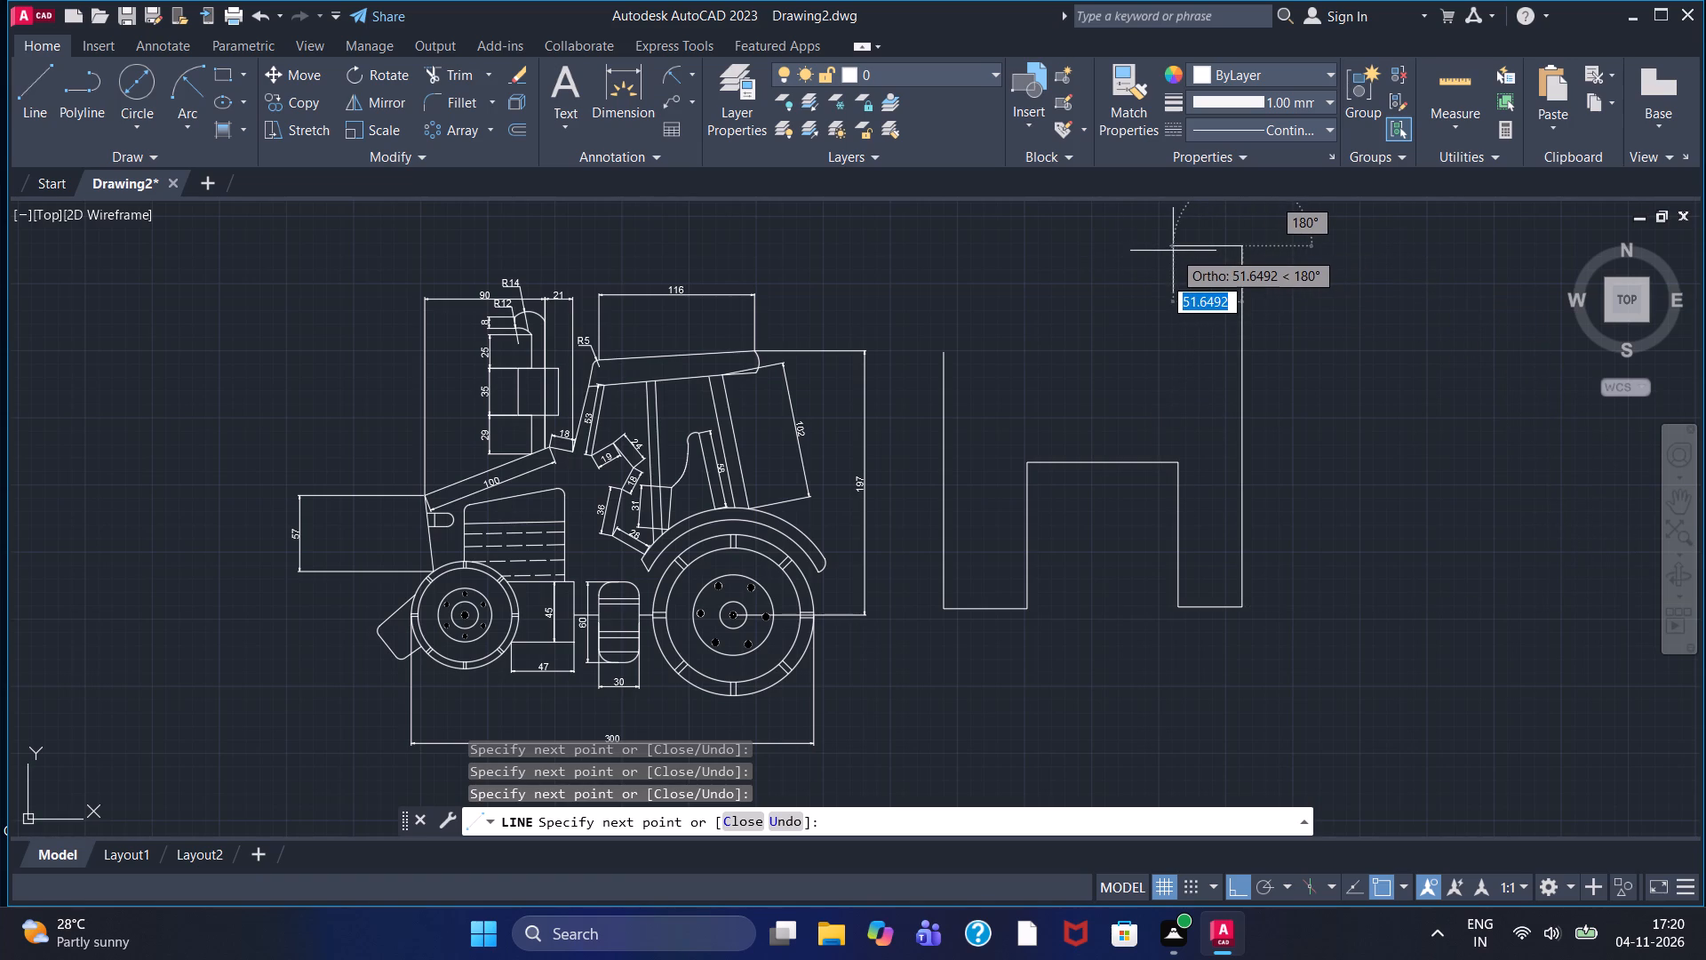
click(1167, 251)
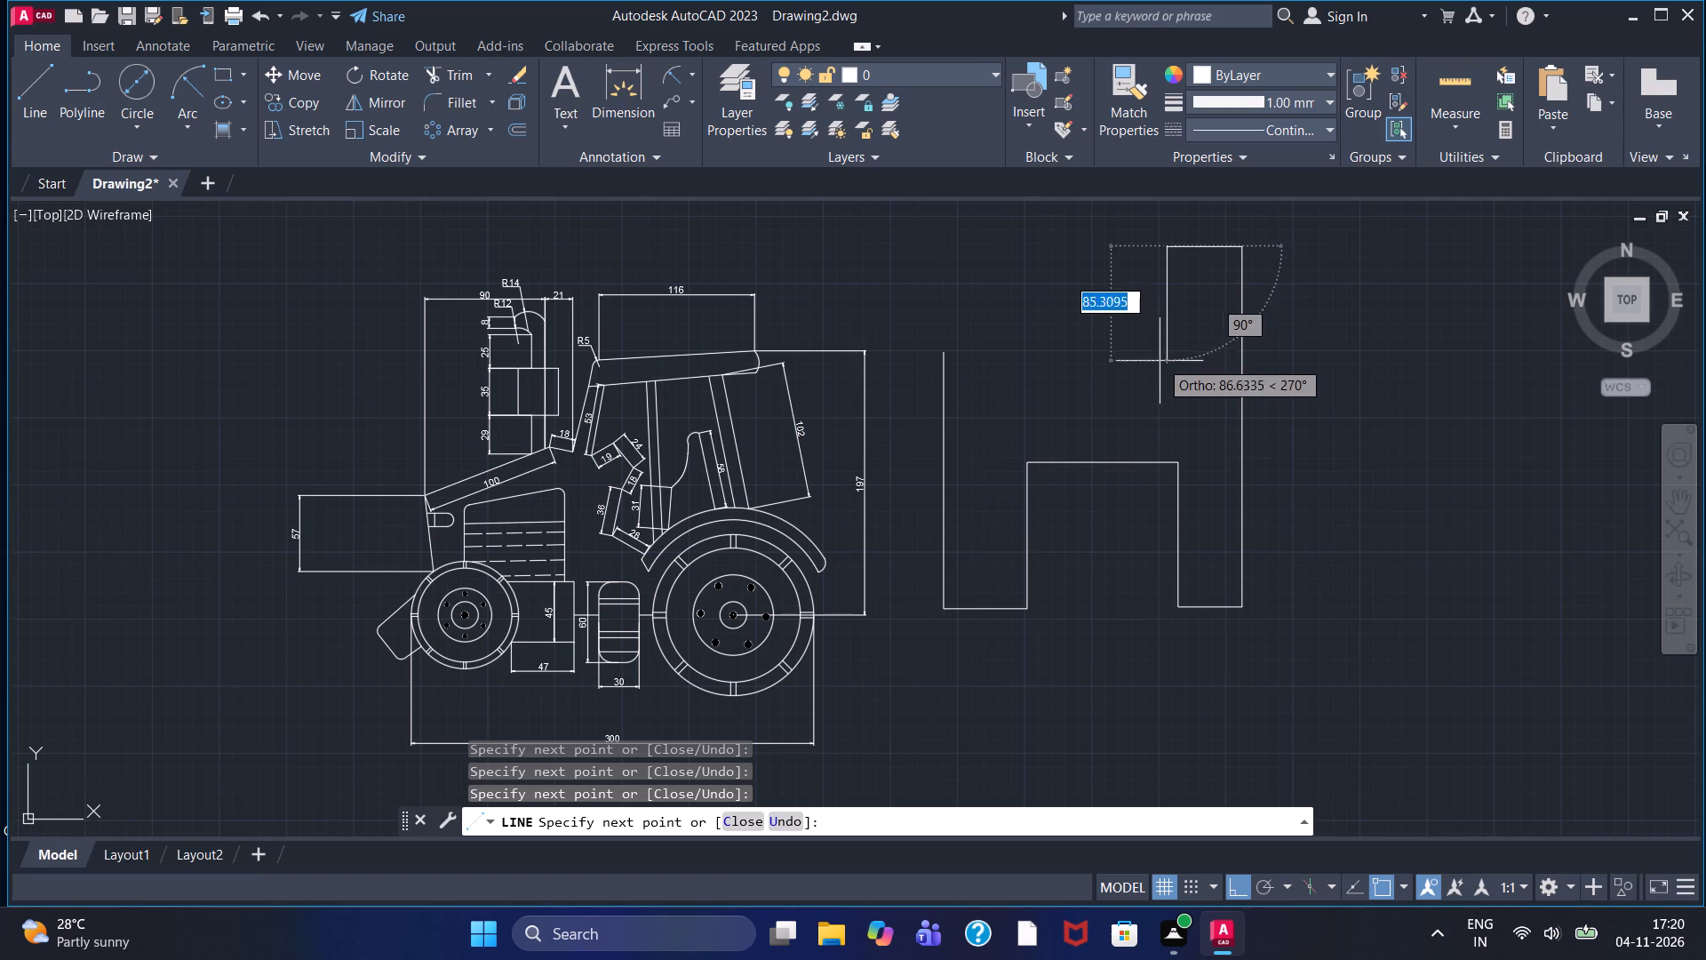
double_click(1174, 380)
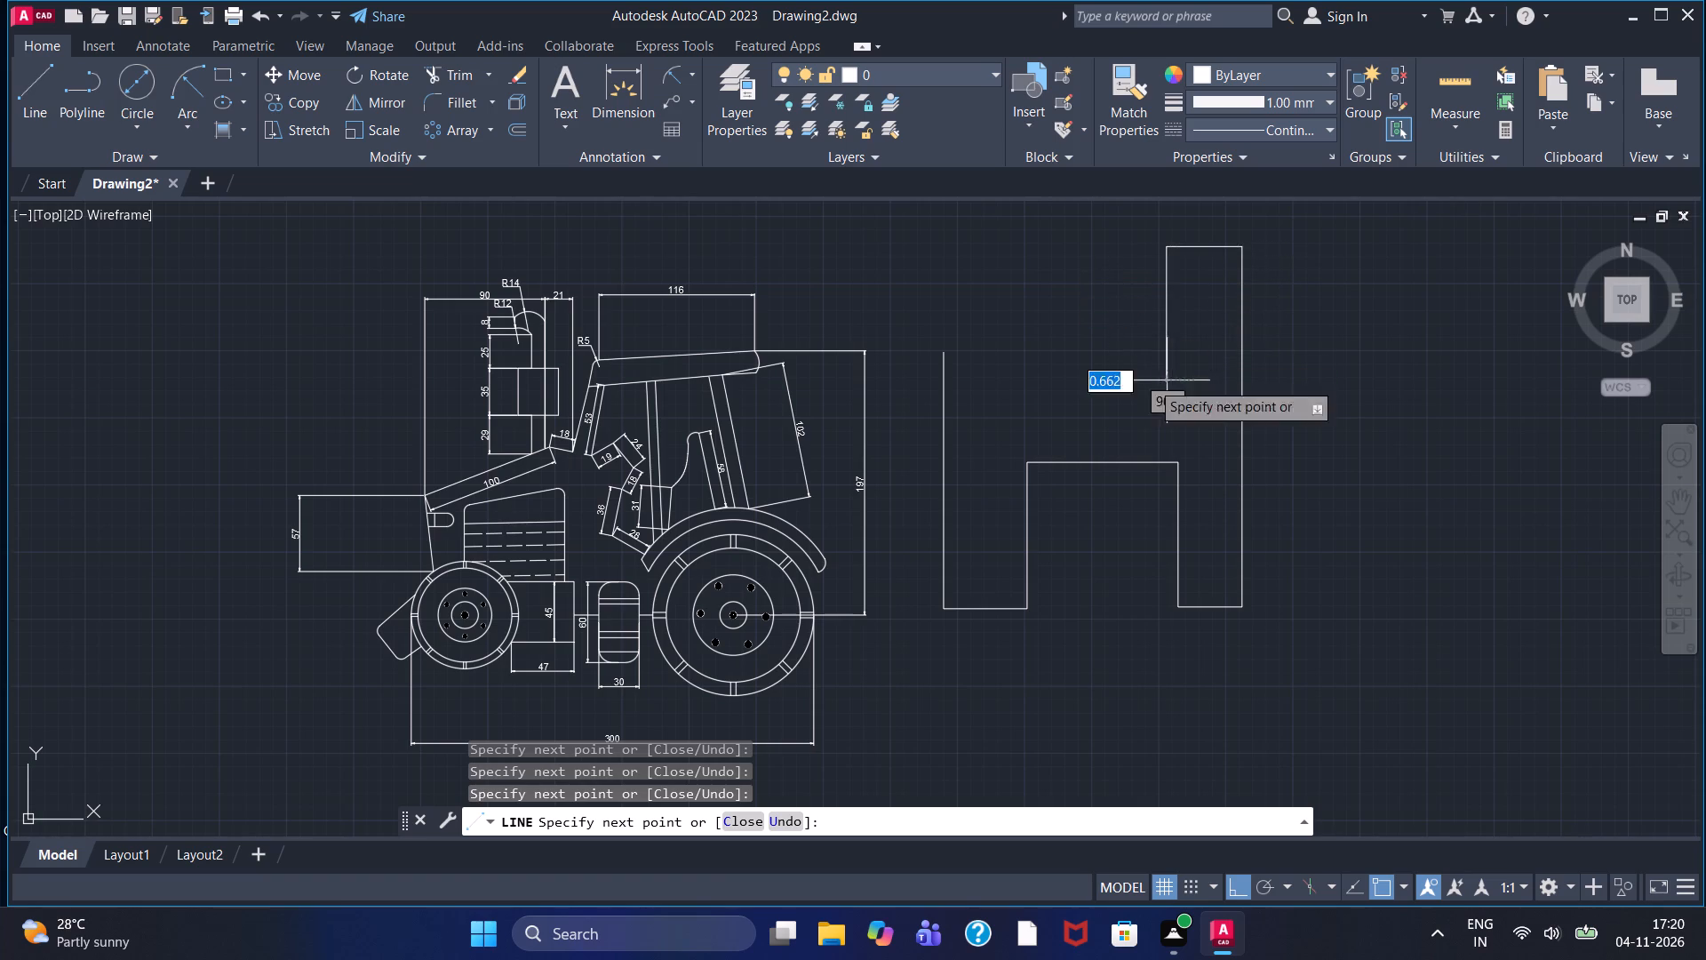
double_click(1023, 385)
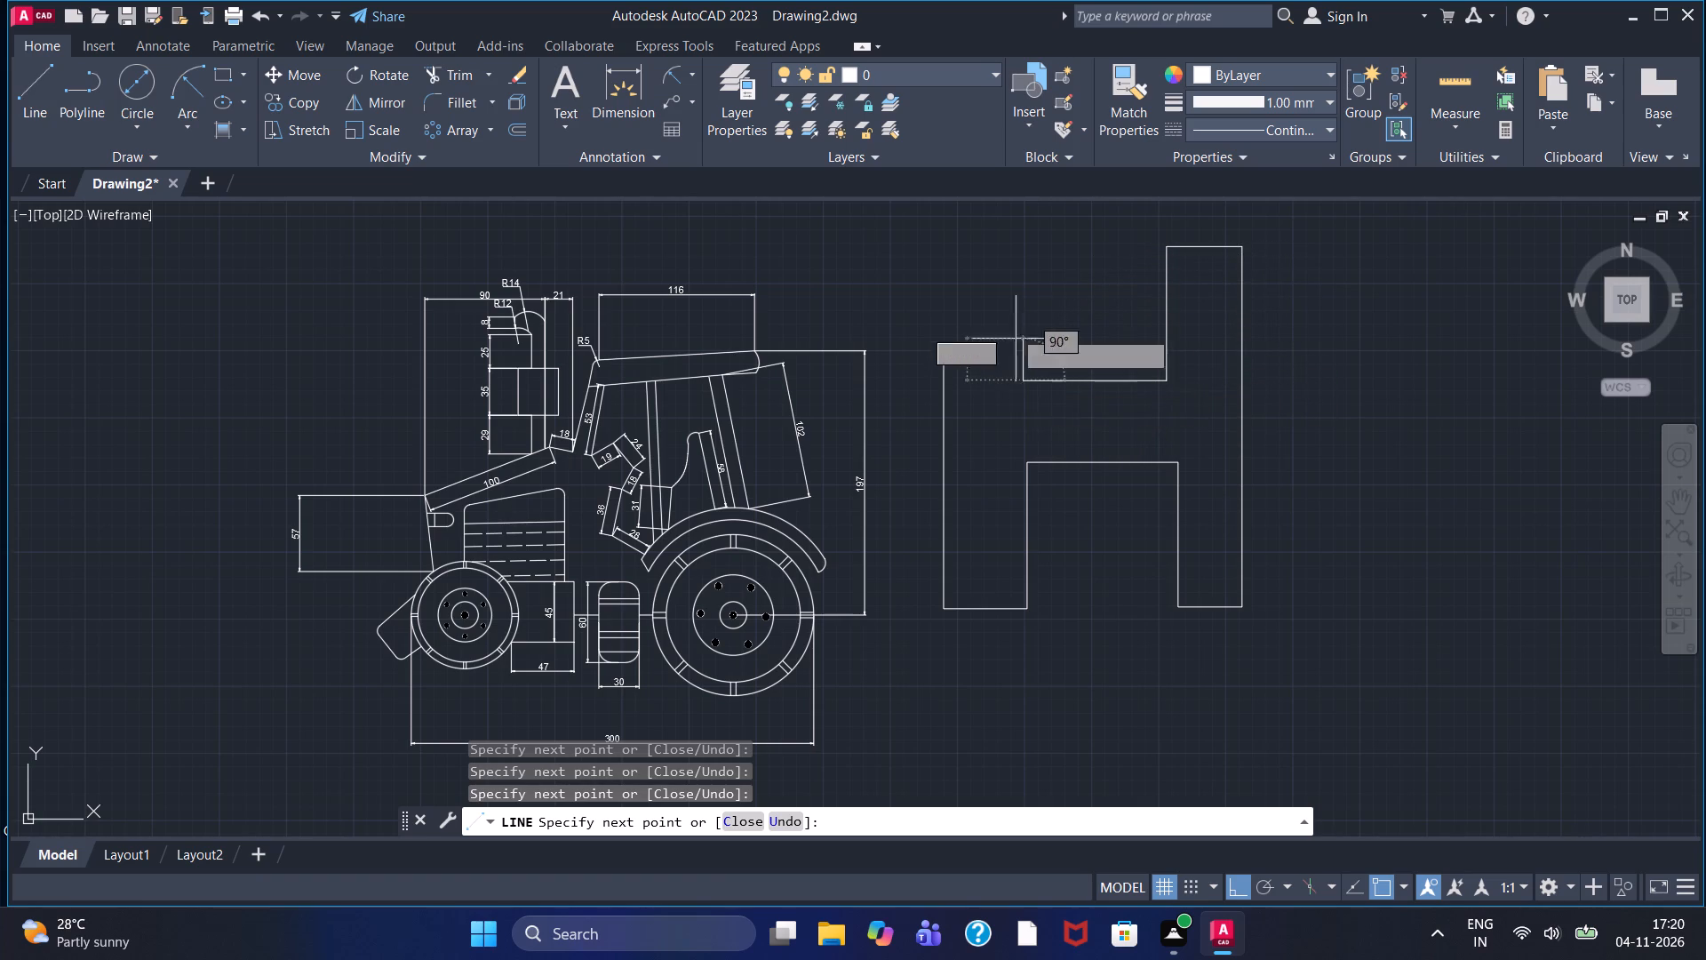
double_click(1015, 251)
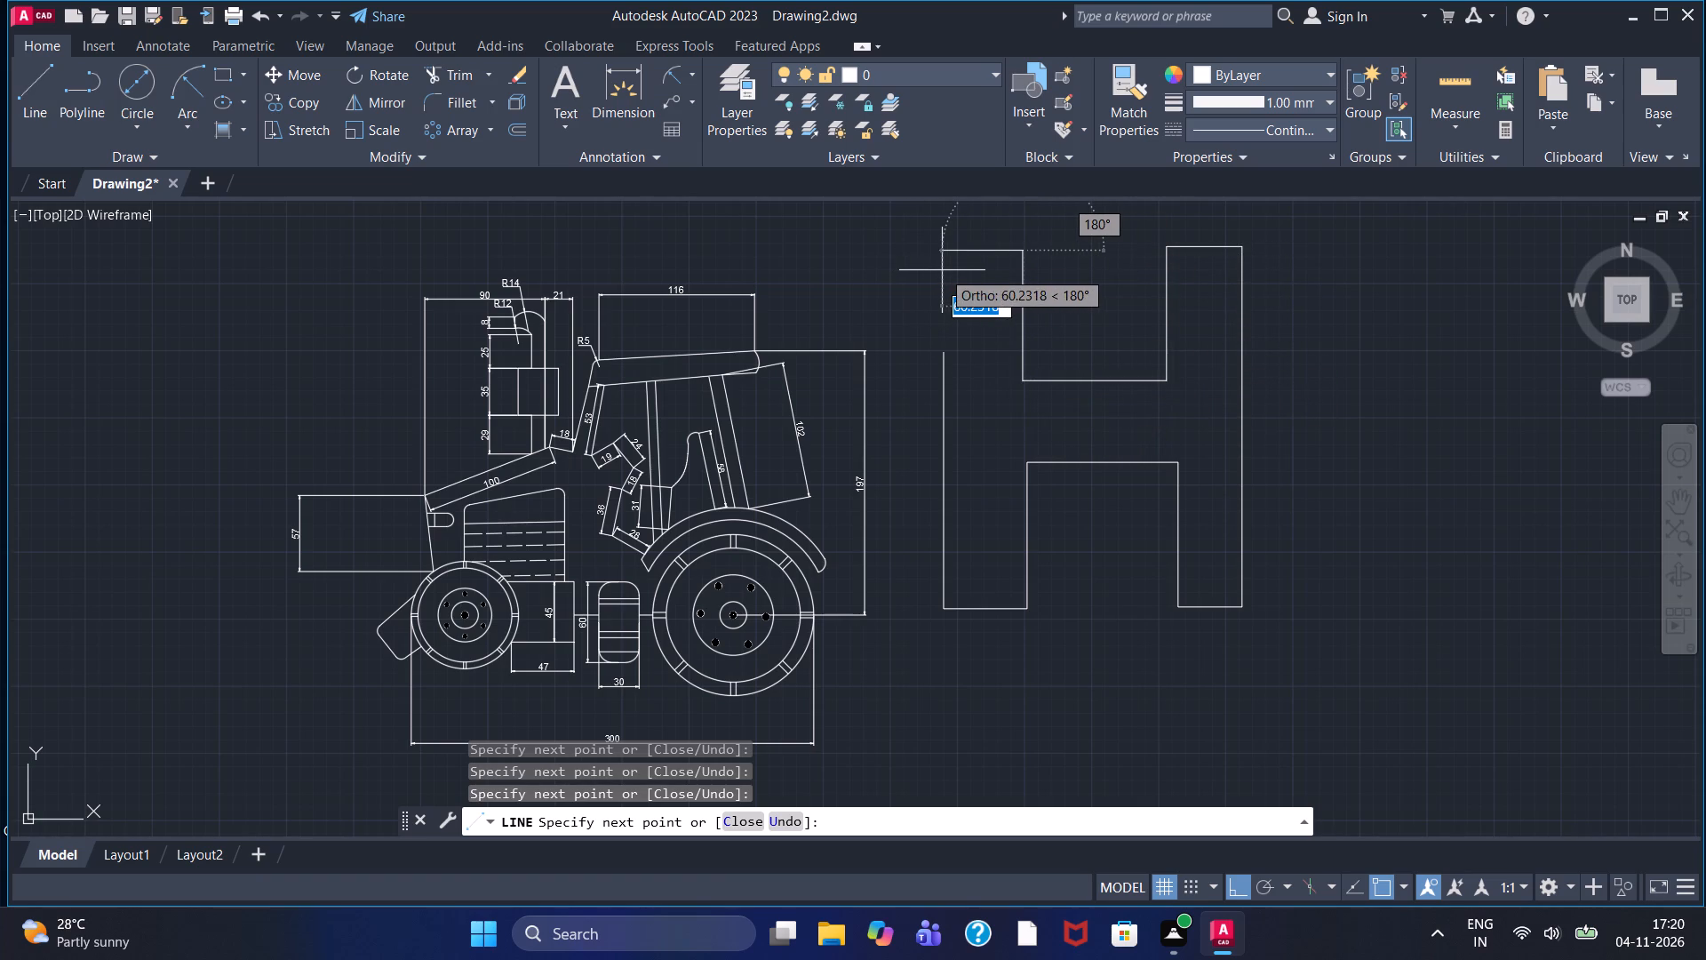
click(942, 270)
click(944, 348)
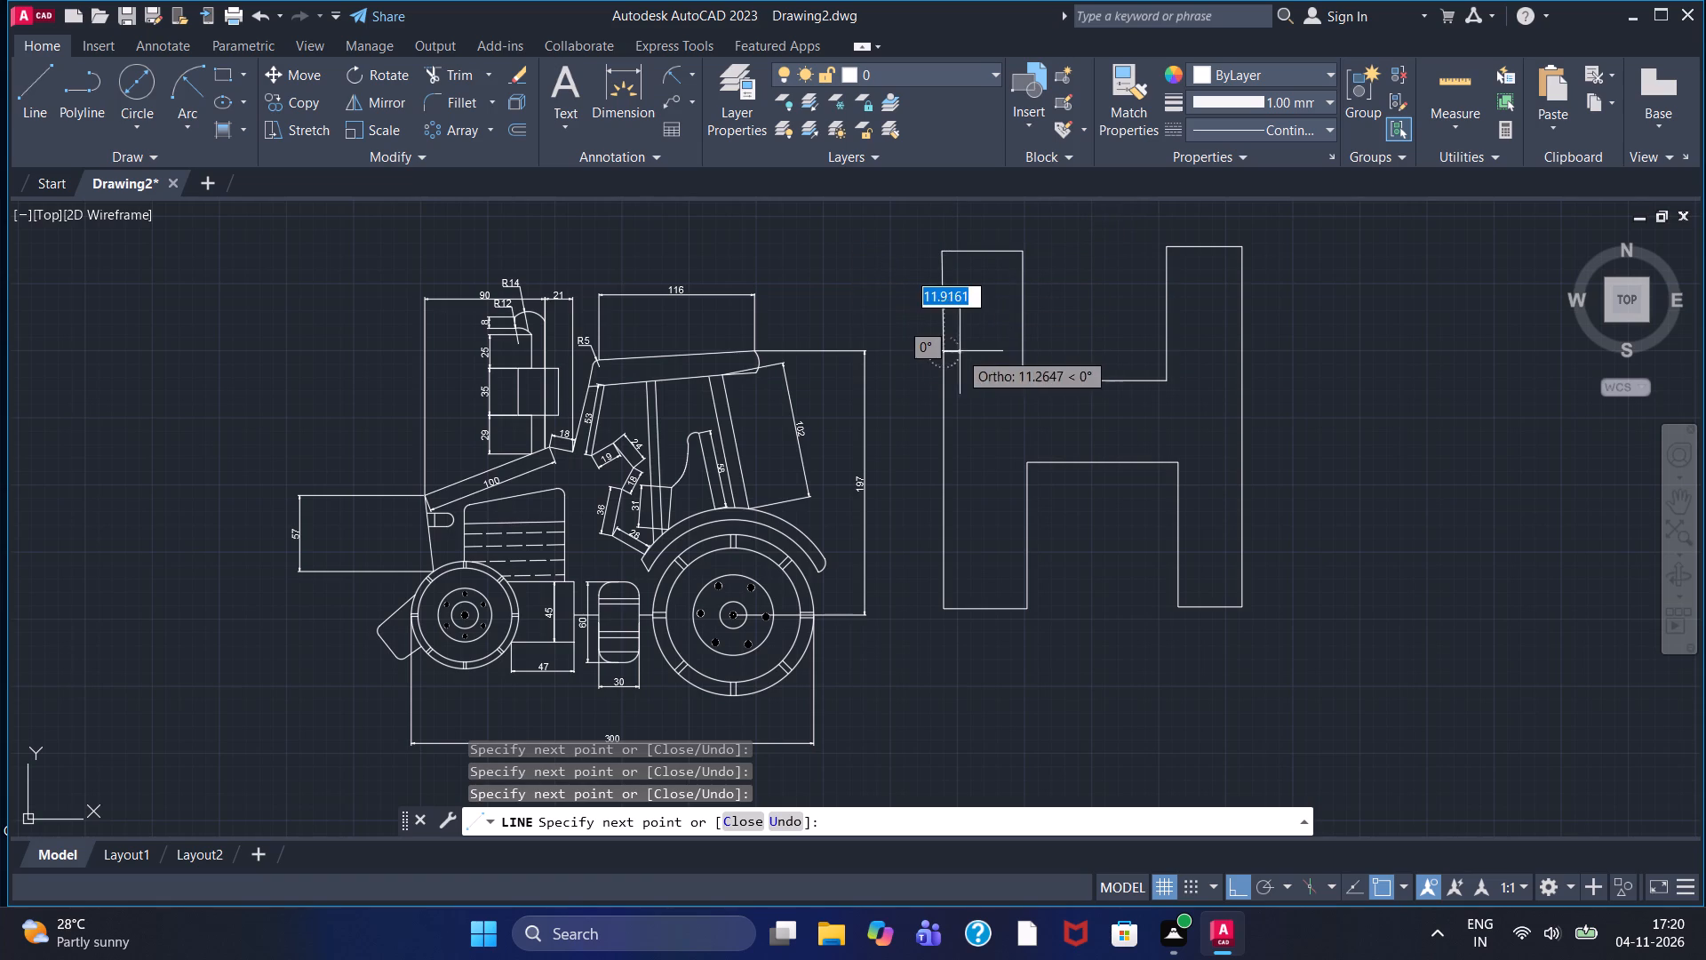
right_click(982, 341)
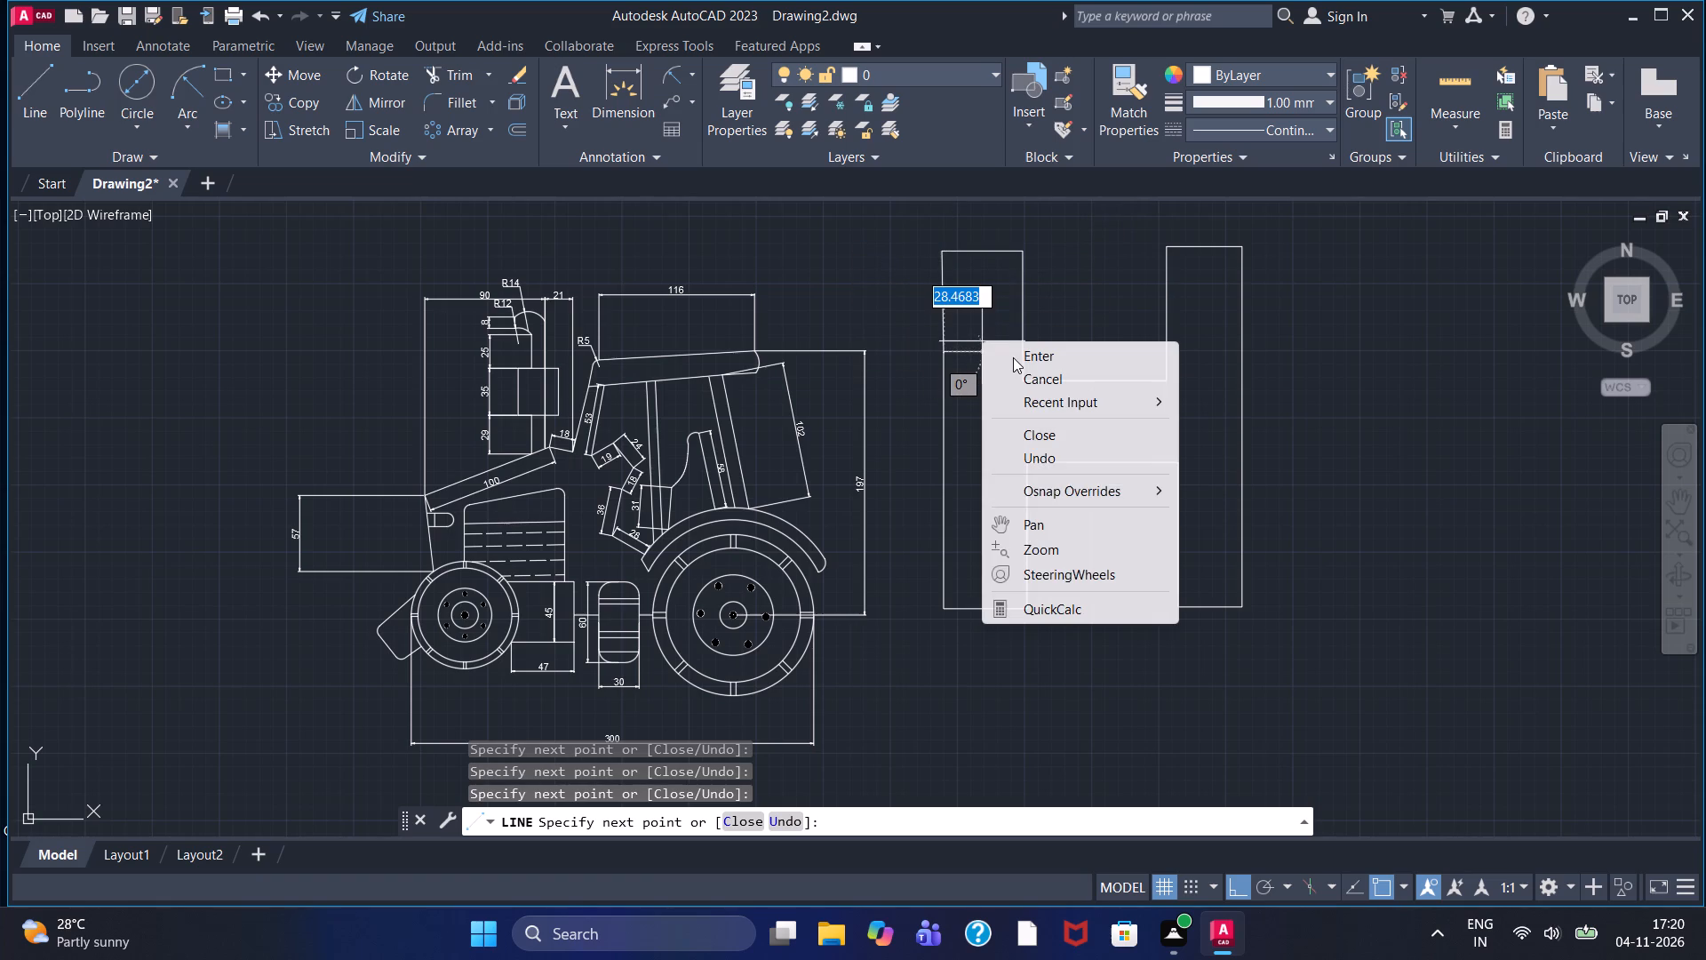
double_click(1013, 357)
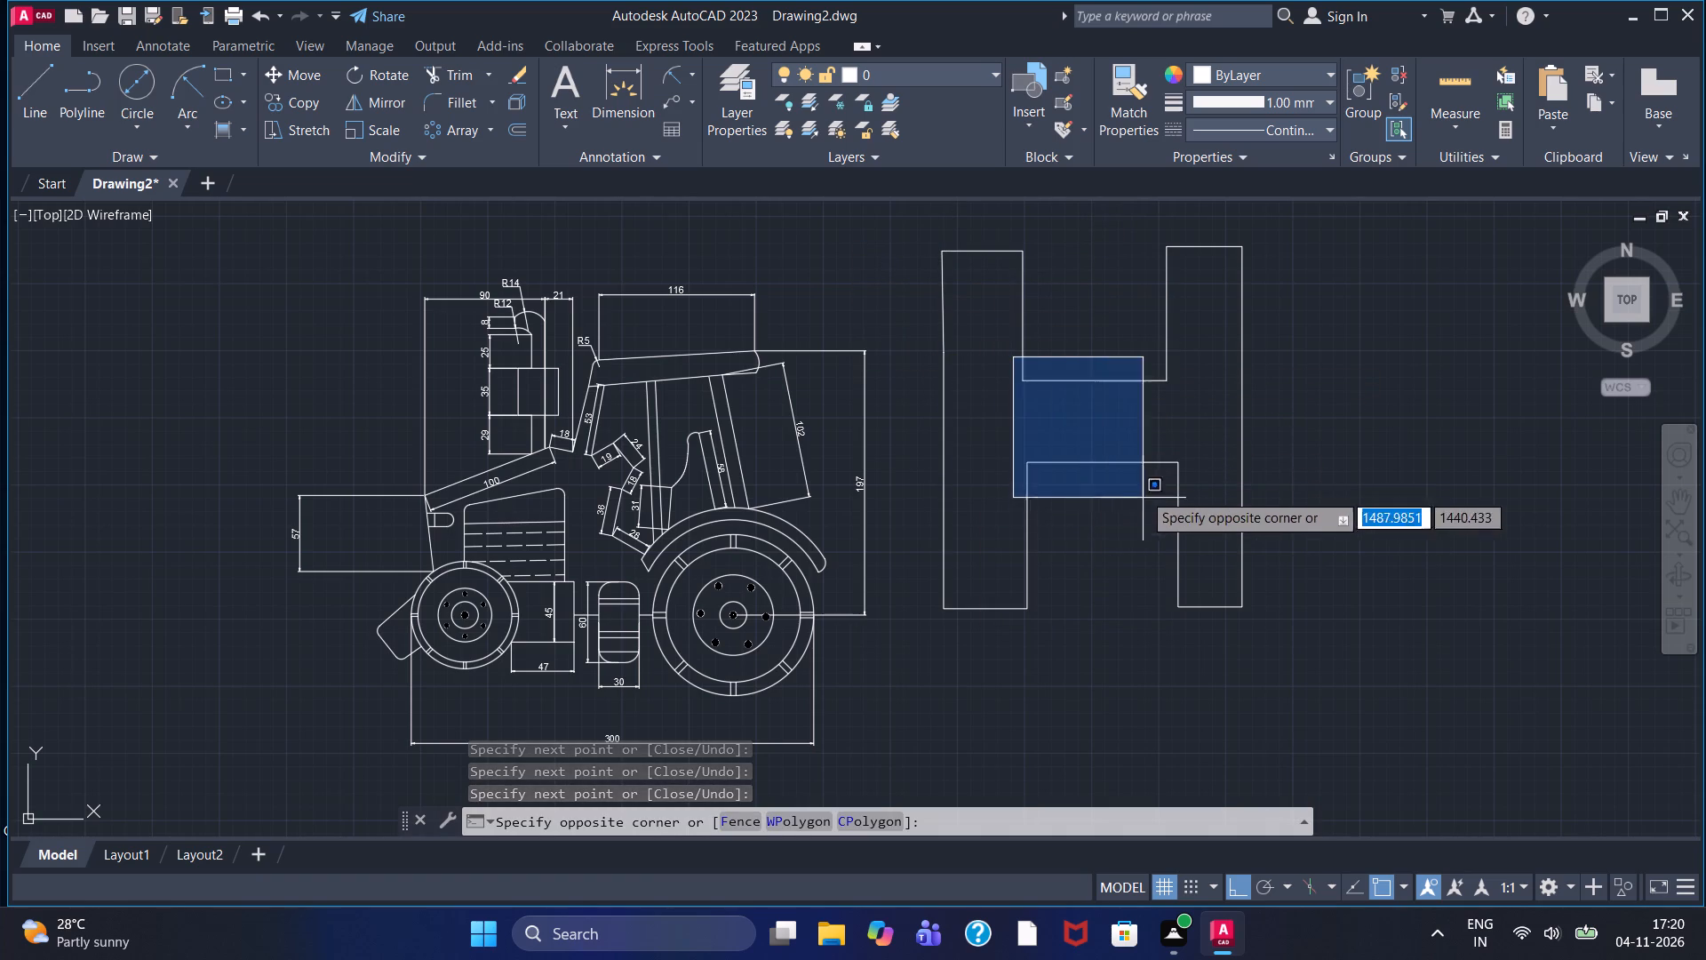
click(1105, 321)
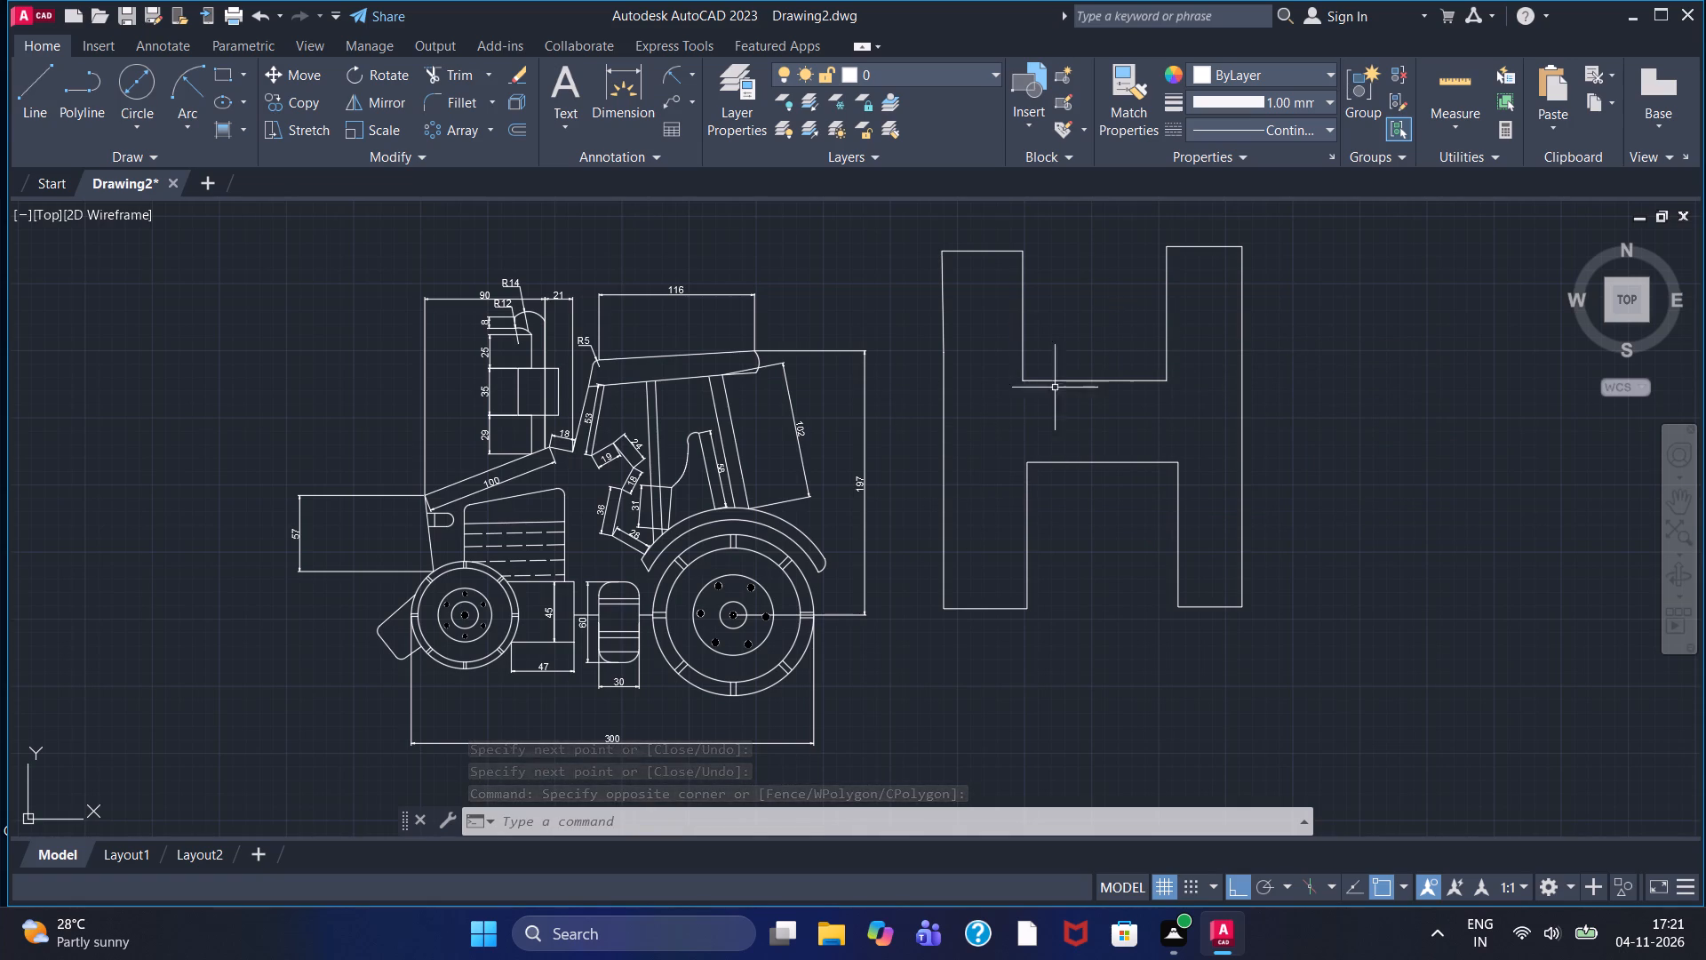
Fill the inside of the H outline with an ANSI31 hatch at scale 3.
click(237, 124)
click(242, 149)
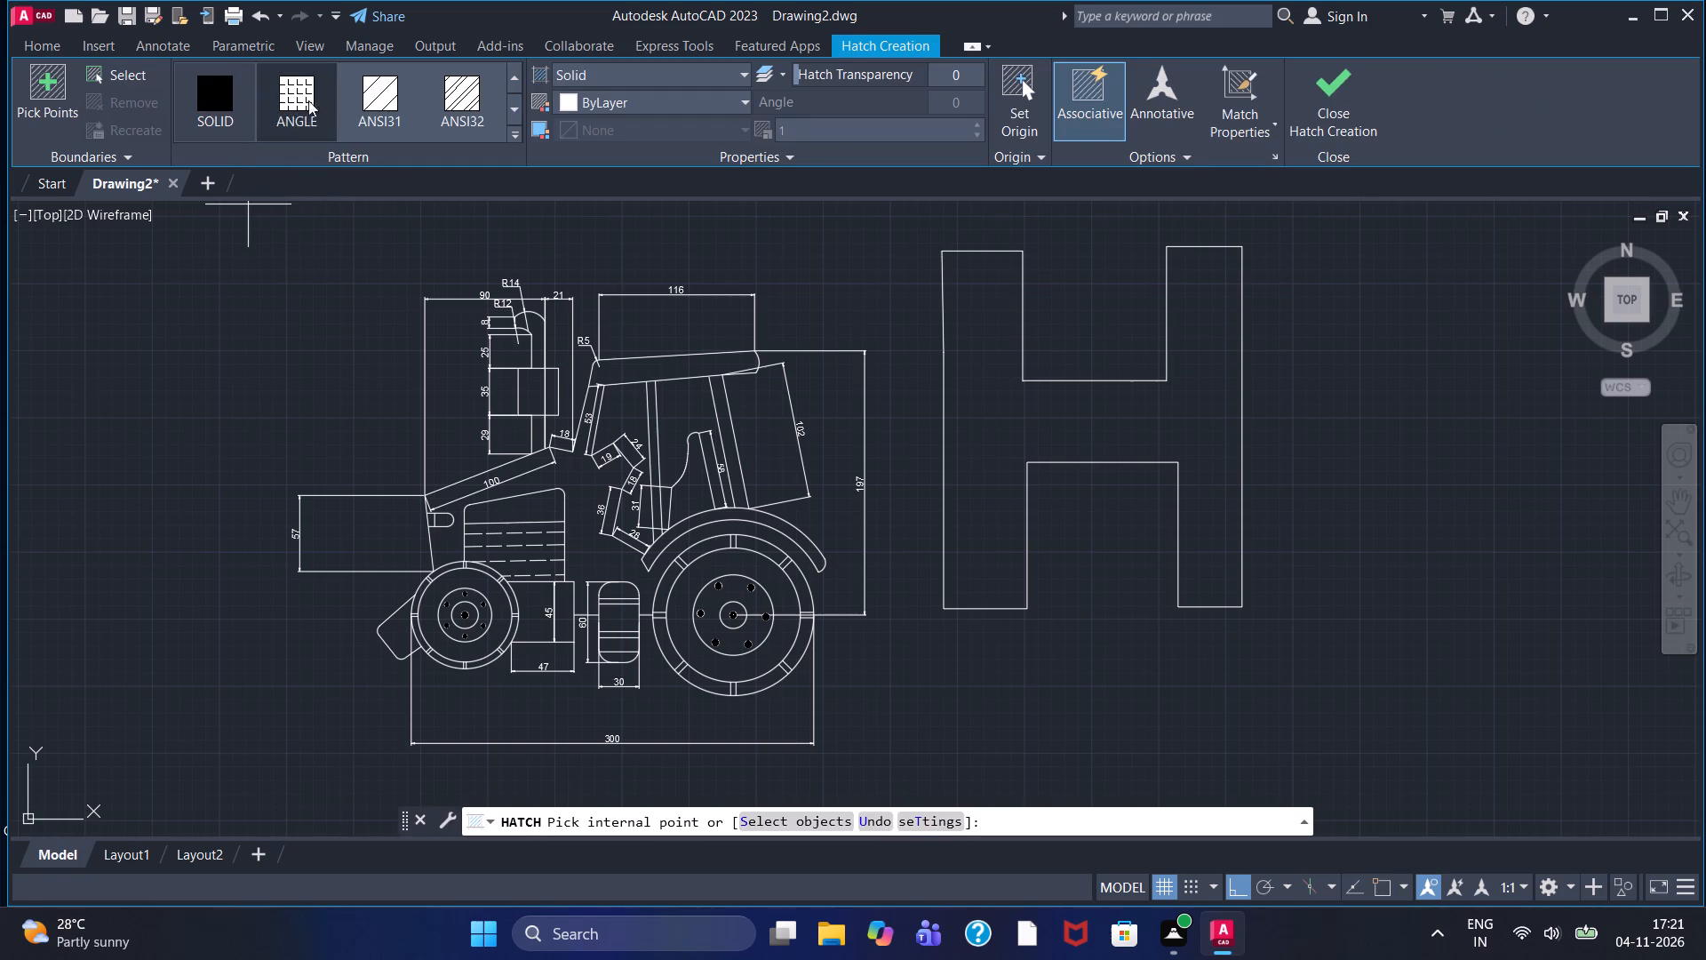
click(390, 81)
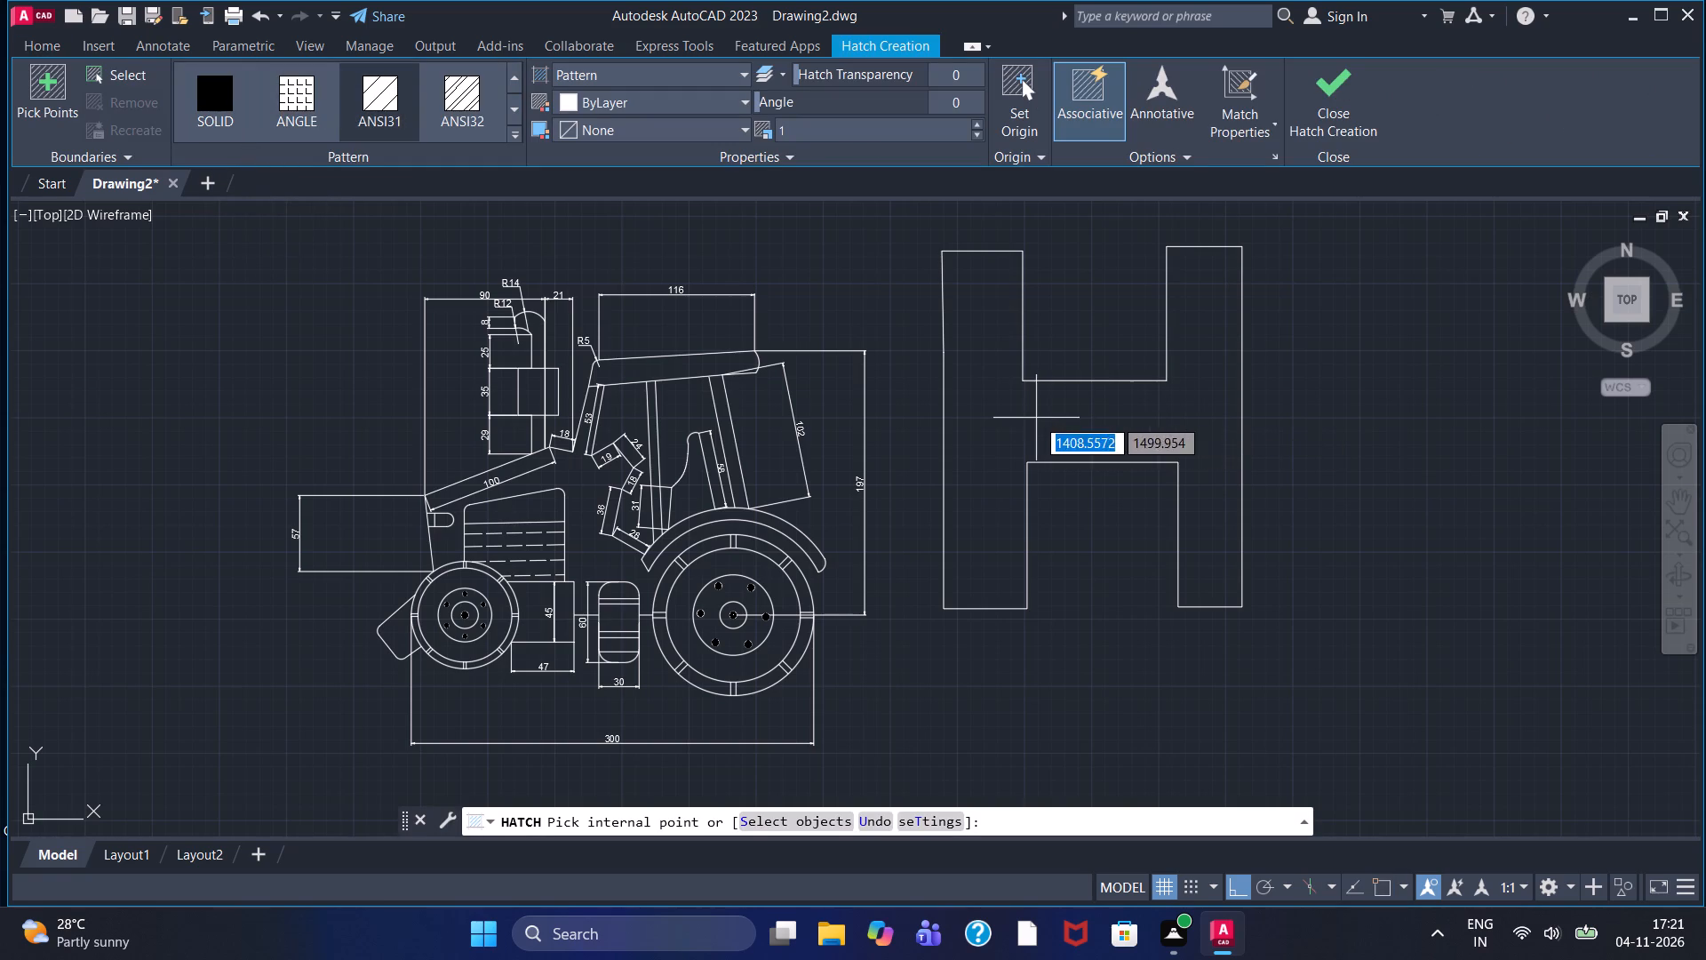
double_click(1036, 418)
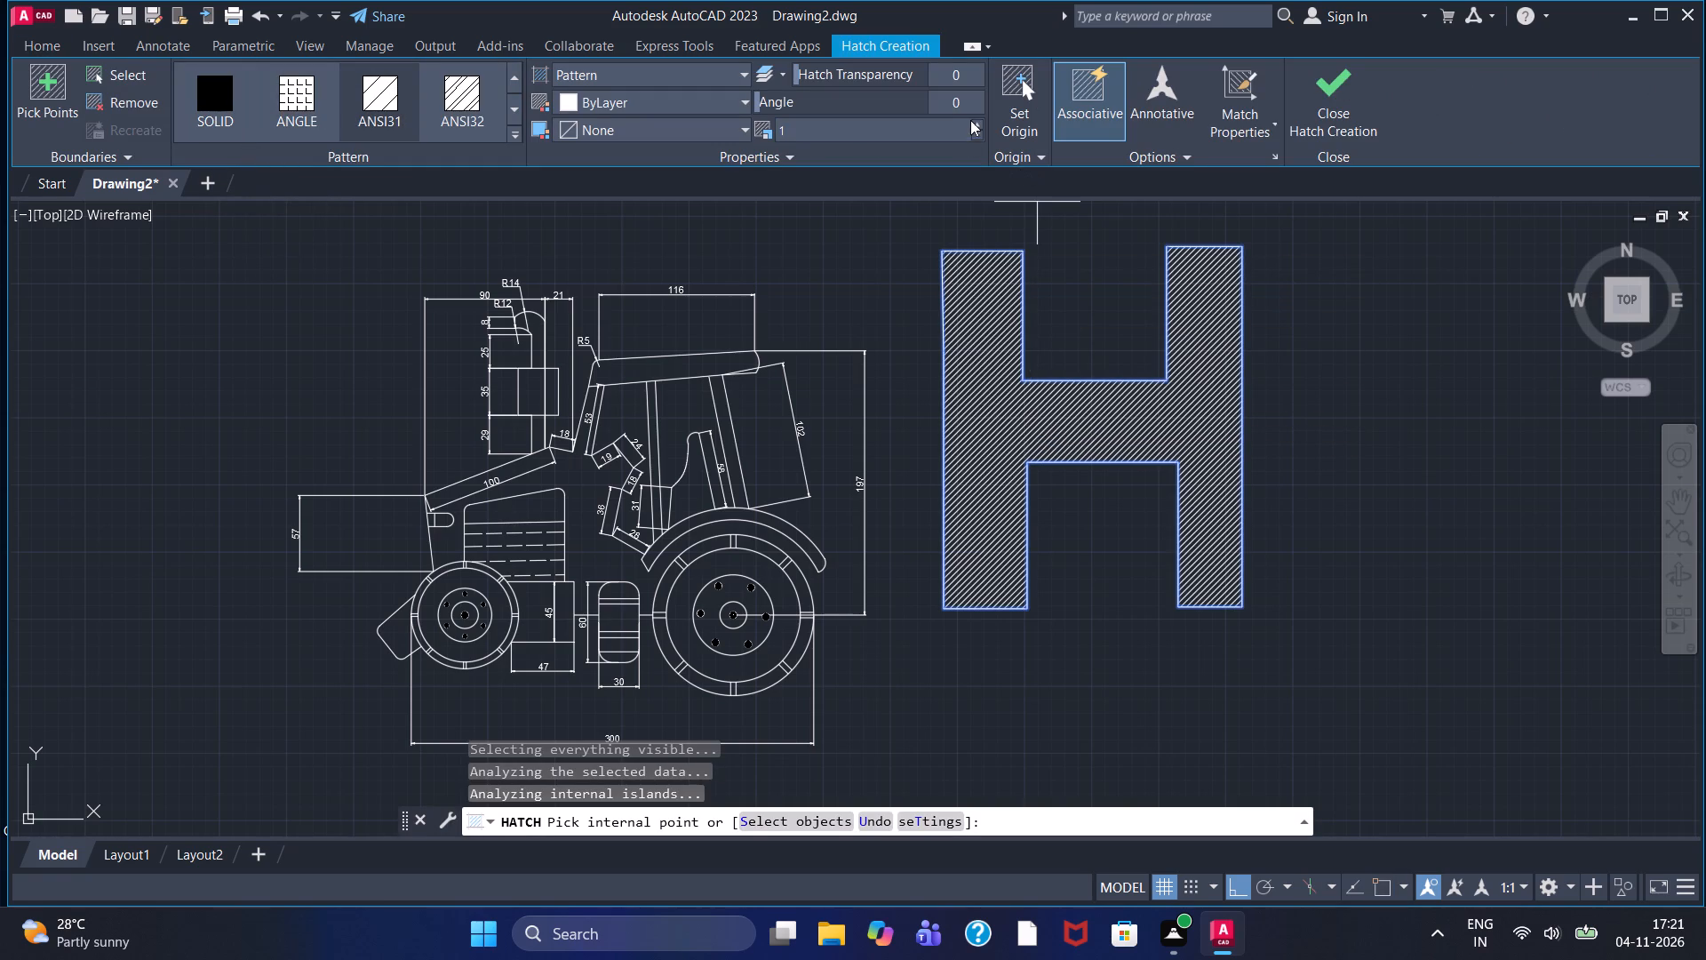
click(979, 123)
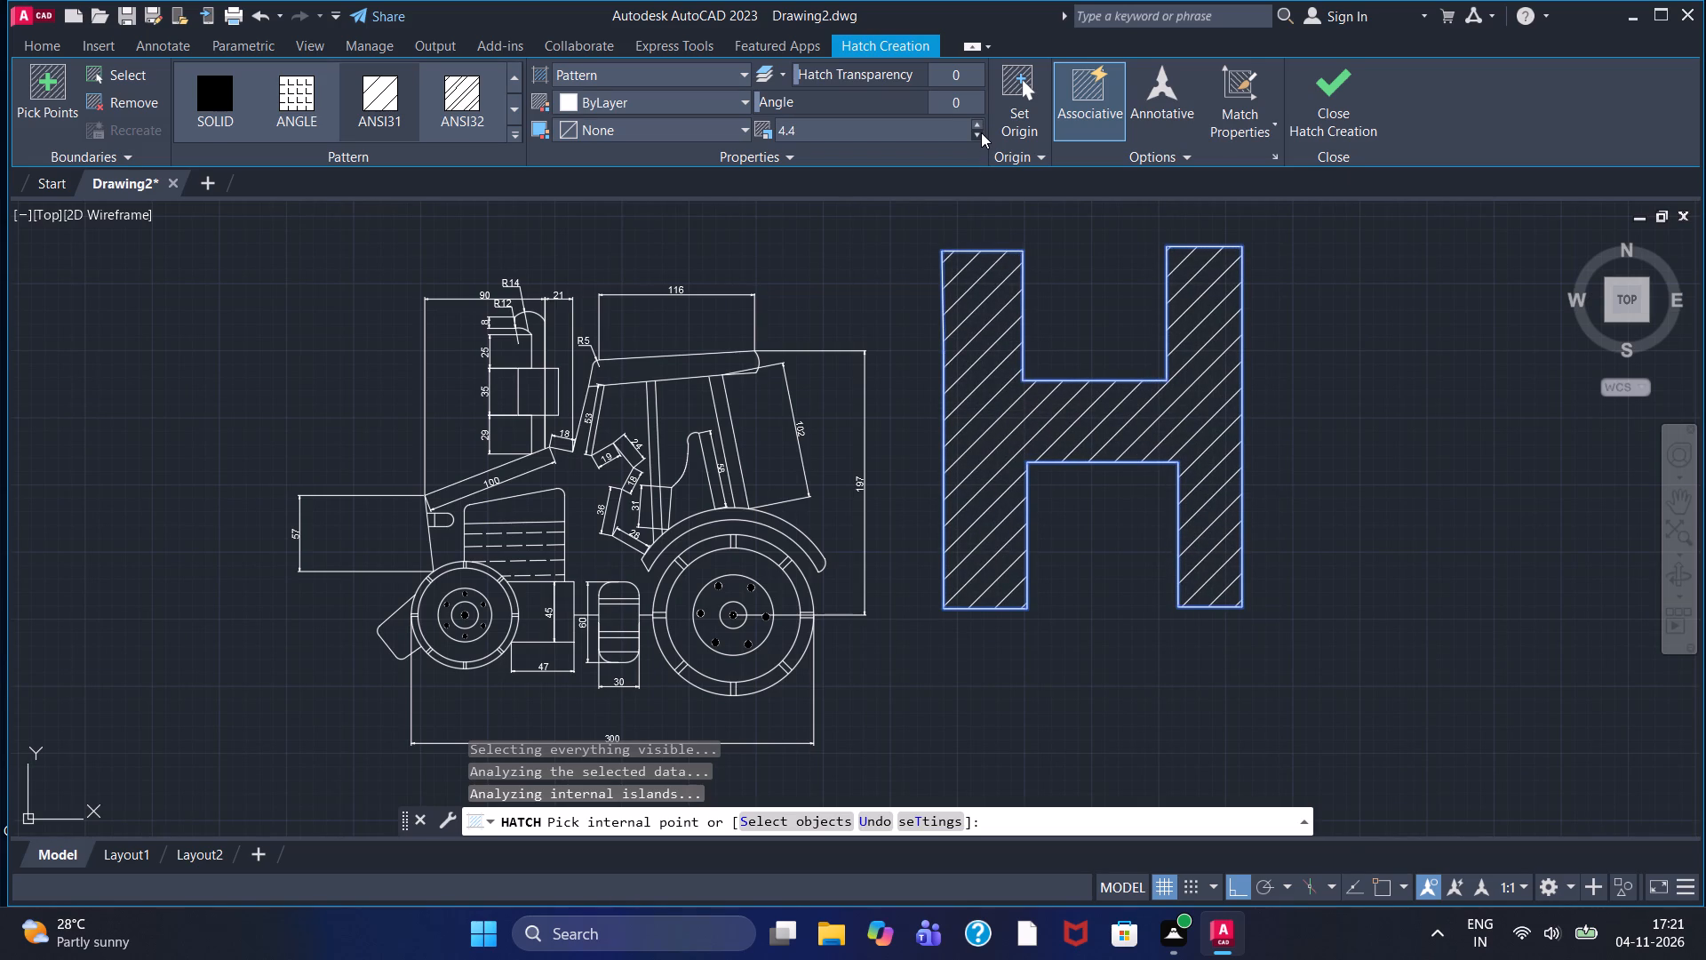
triple_click(981, 132)
triple_click(981, 132)
triple_click(981, 132)
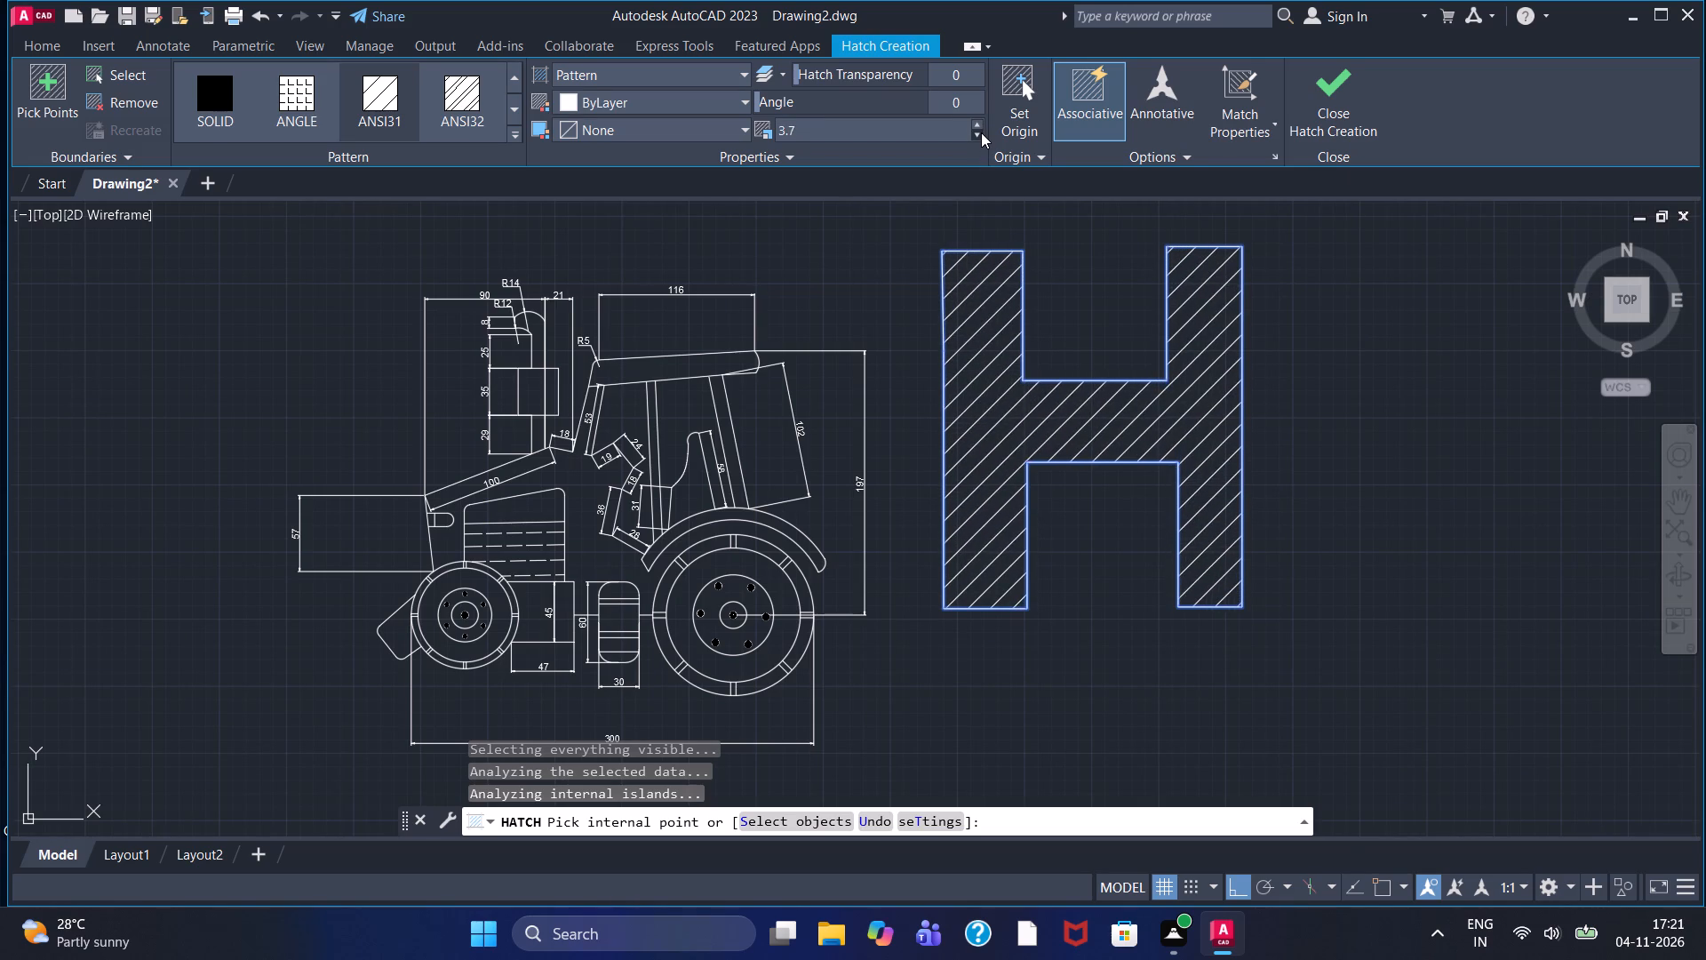
triple_click(981, 132)
double_click(981, 132)
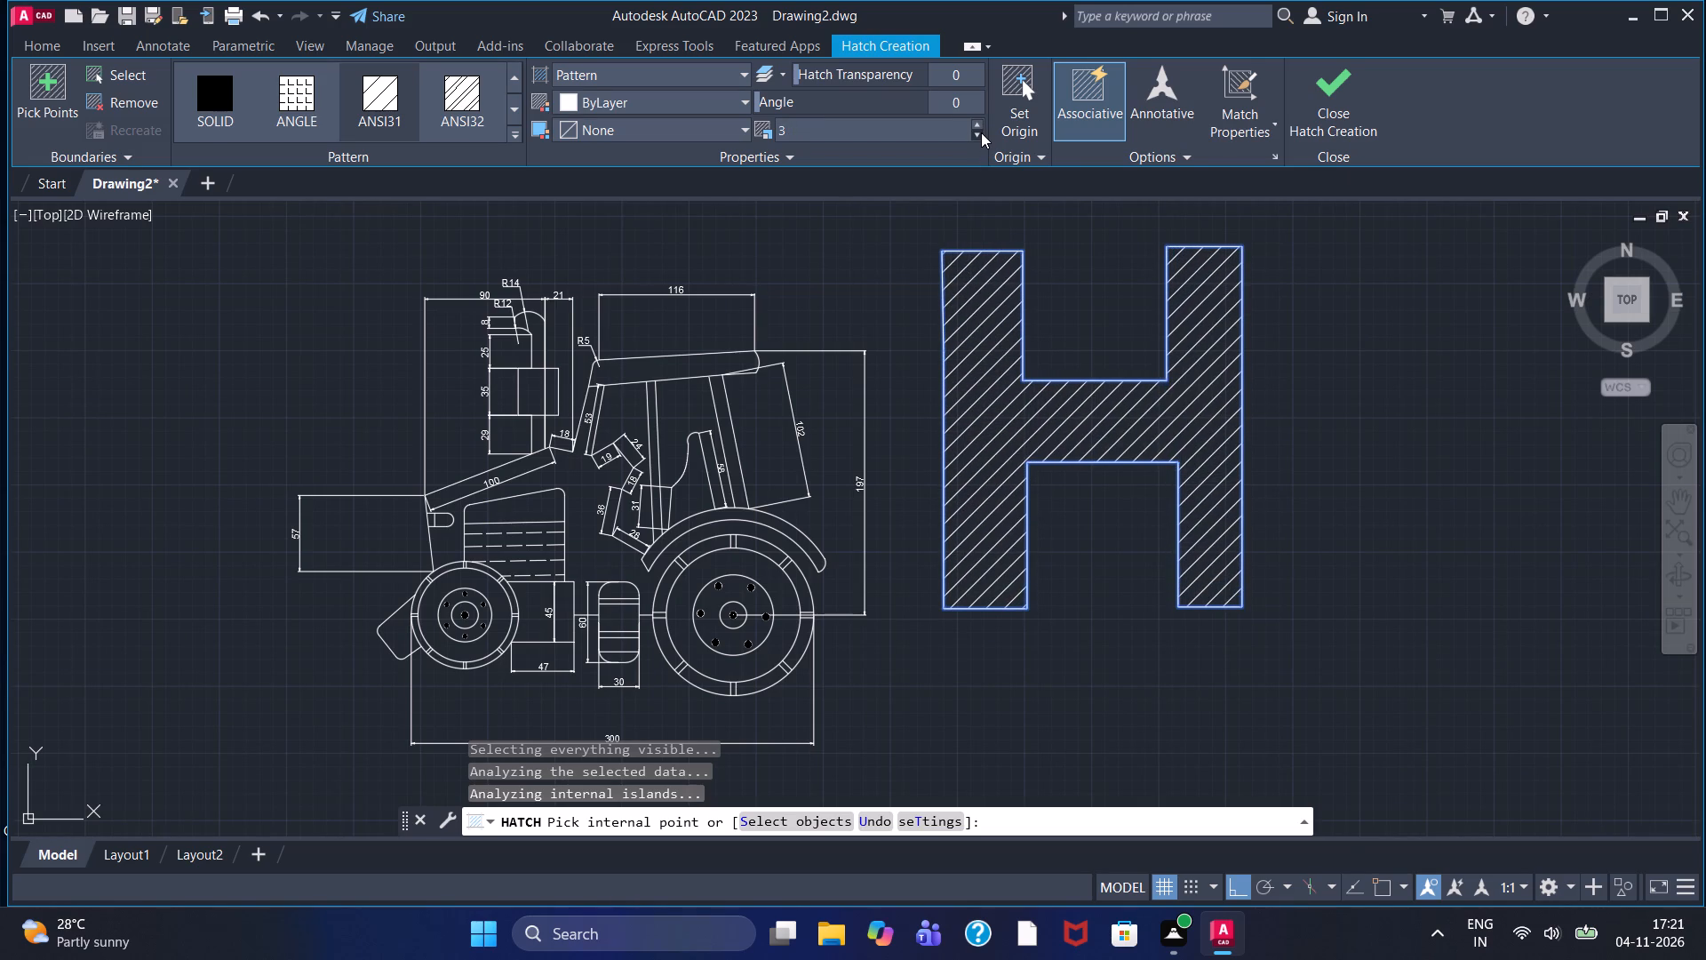
click(1351, 106)
Add a linear dimension for the overall width of the H, placed above its top edges.
scroll(1309, 388, down, 1)
middle_drag(1347, 402, 1324, 406)
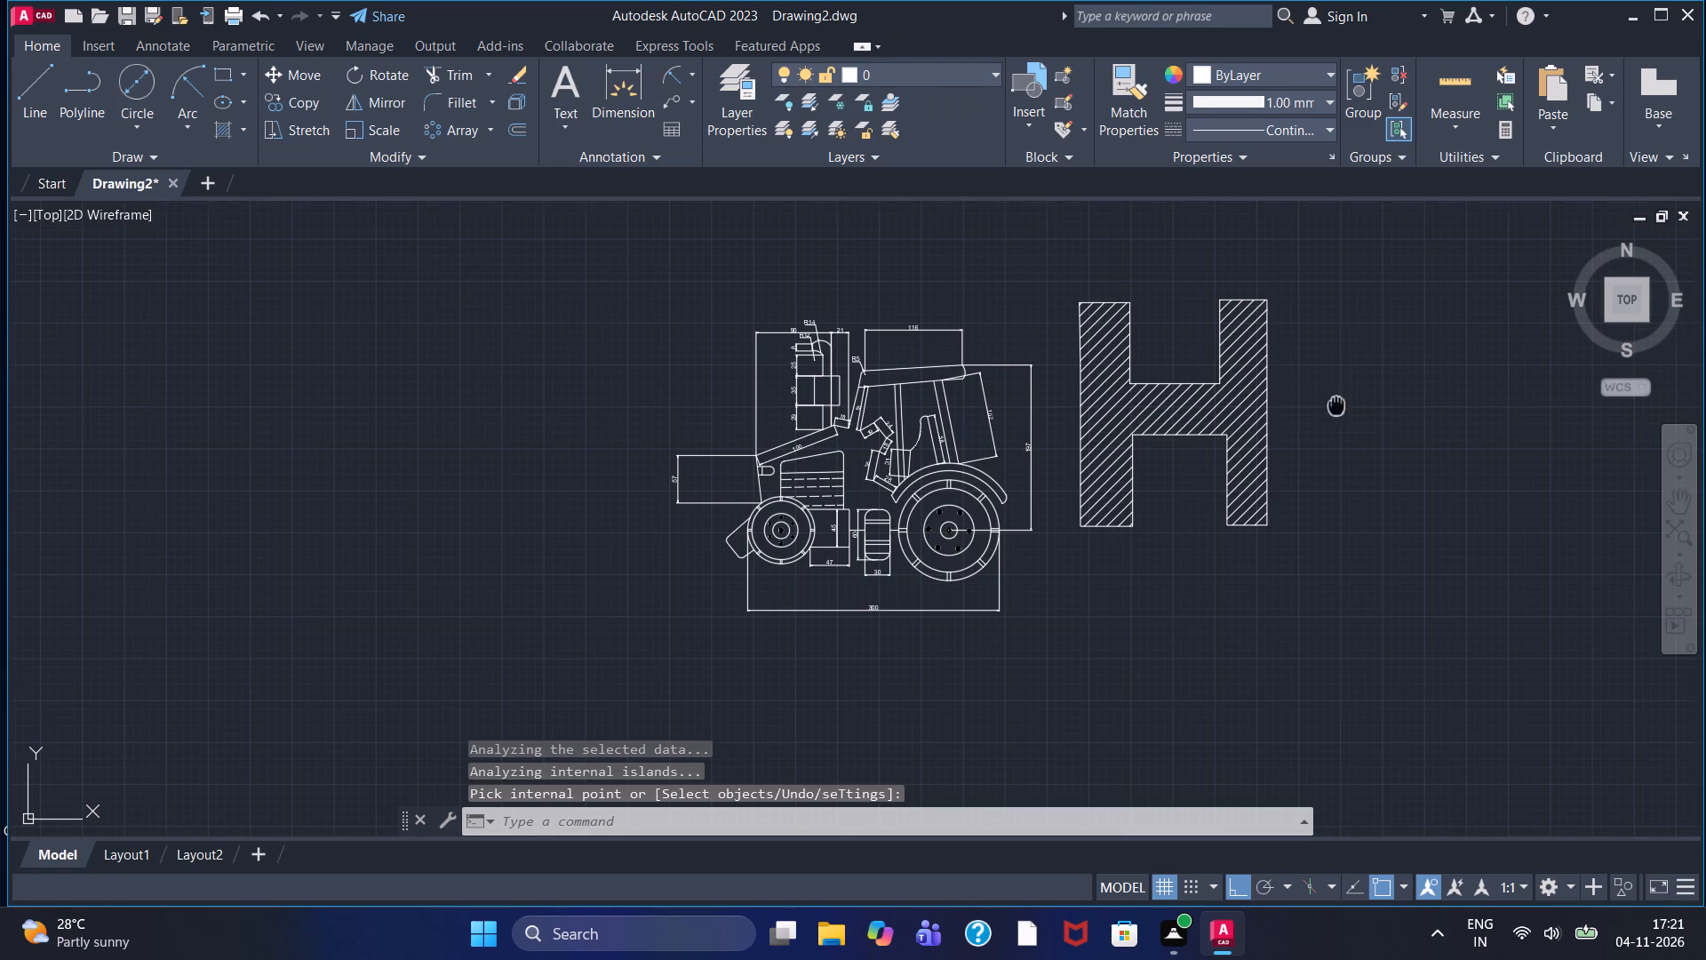
middle_drag(1324, 406, 957, 452)
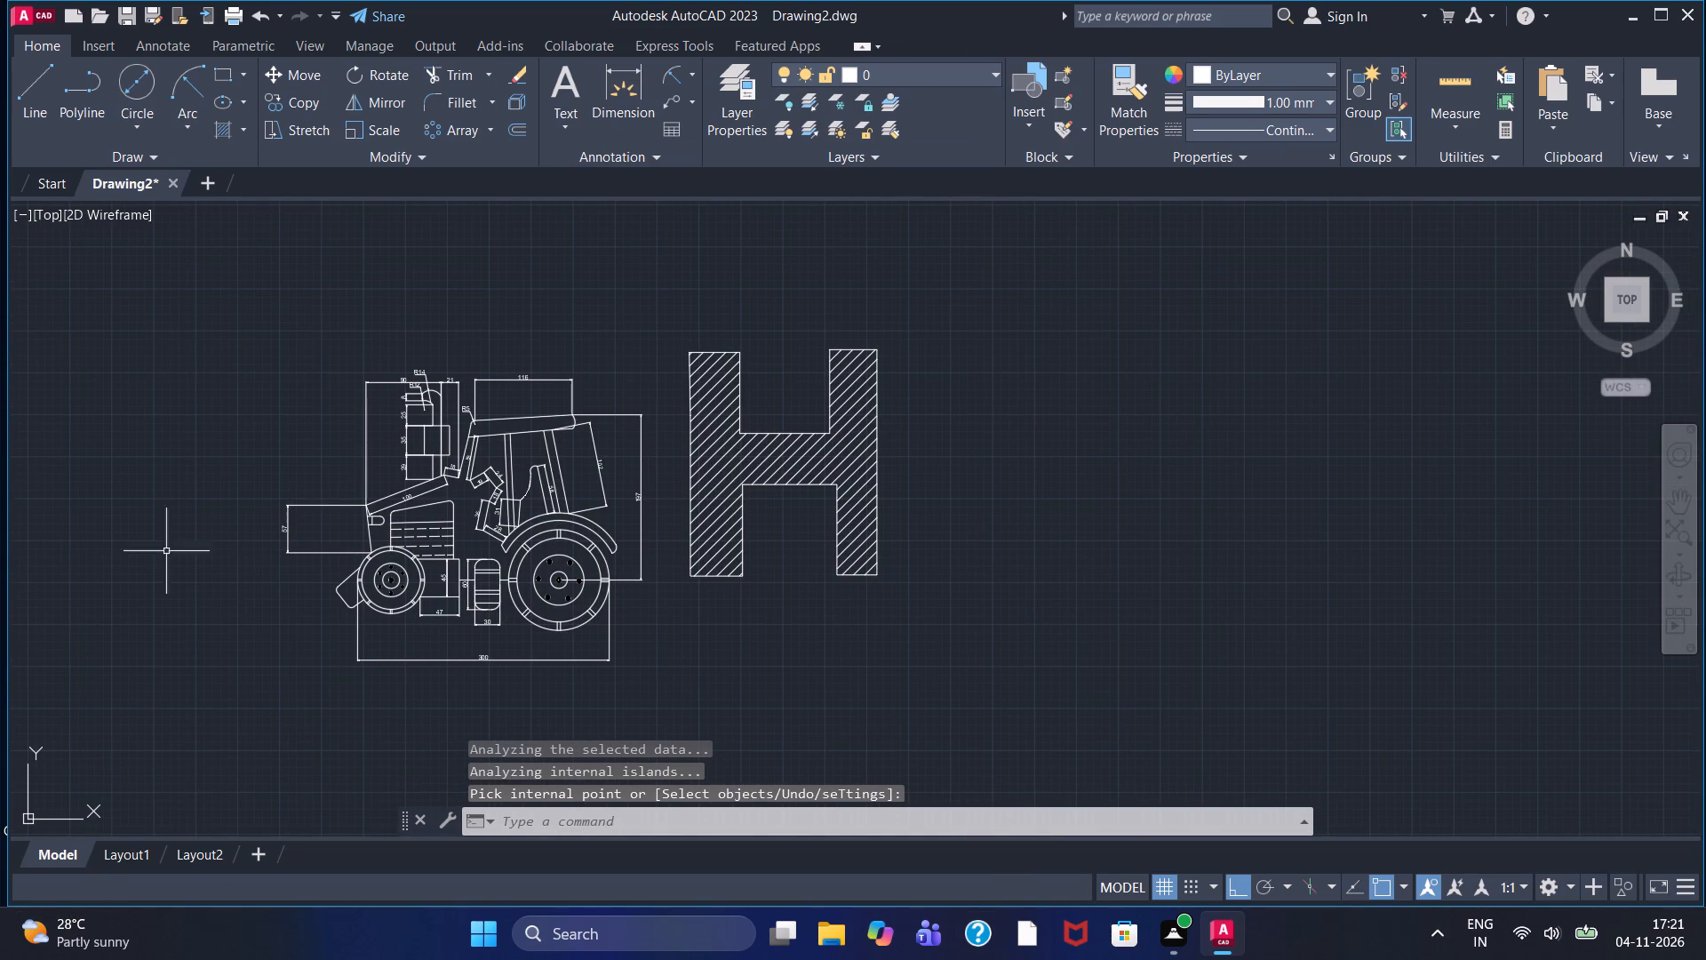
click(693, 68)
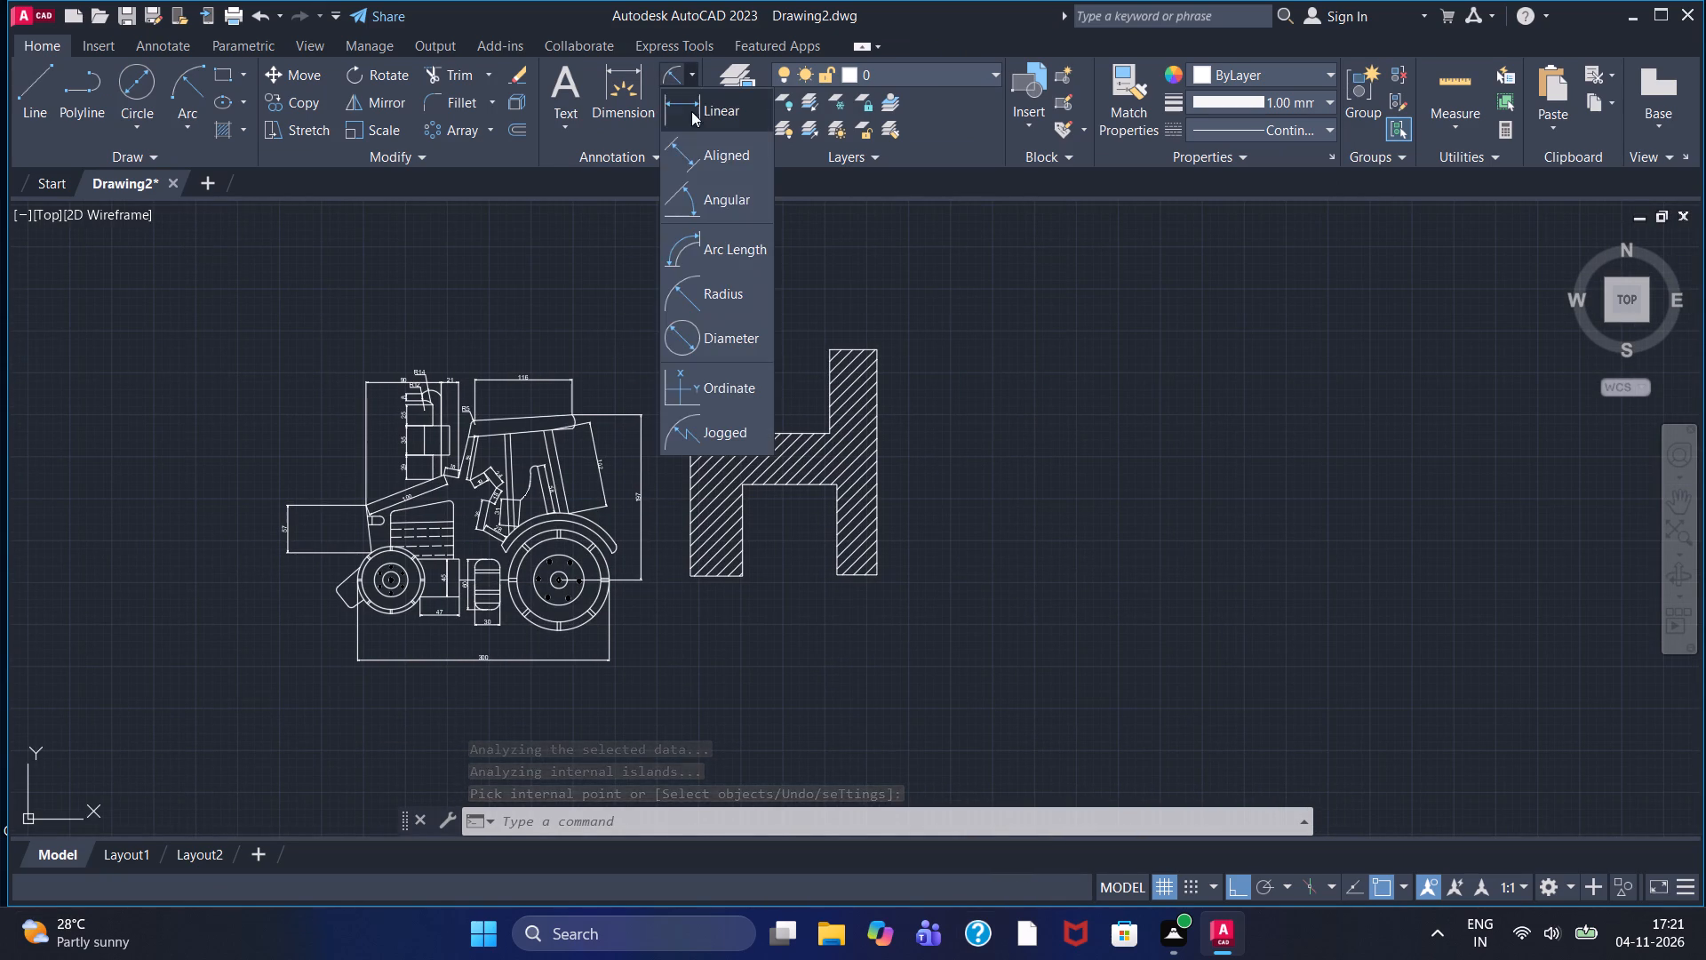
click(693, 107)
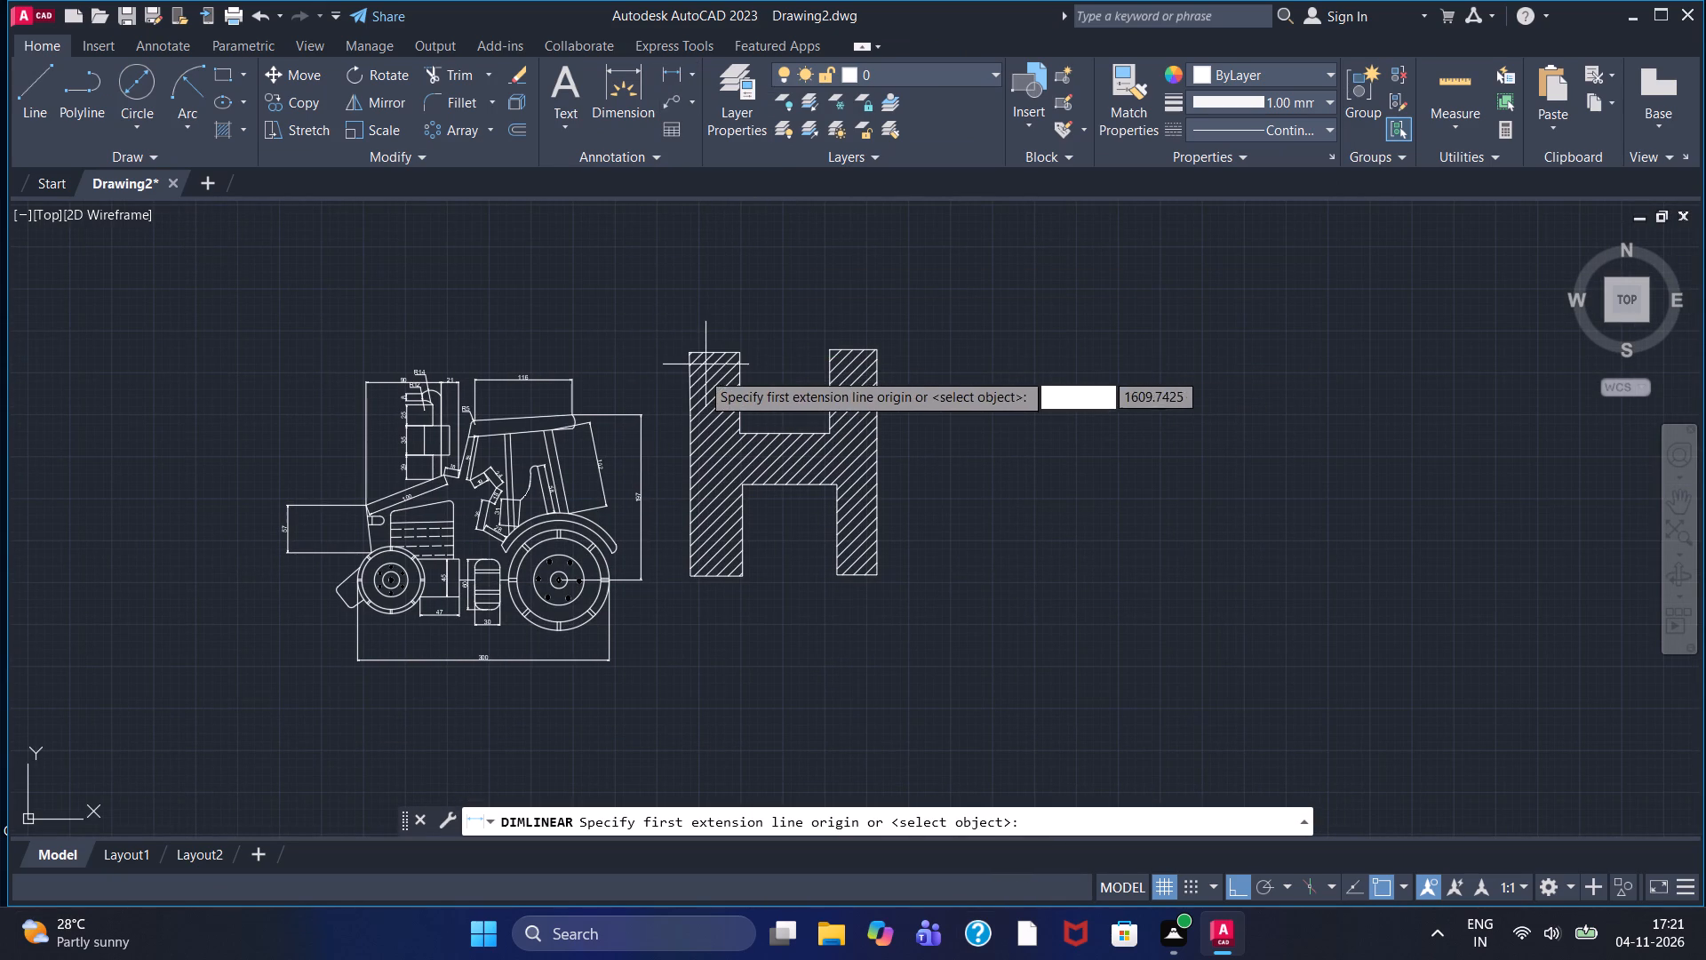
drag(686, 349, 721, 348)
double_click(879, 346)
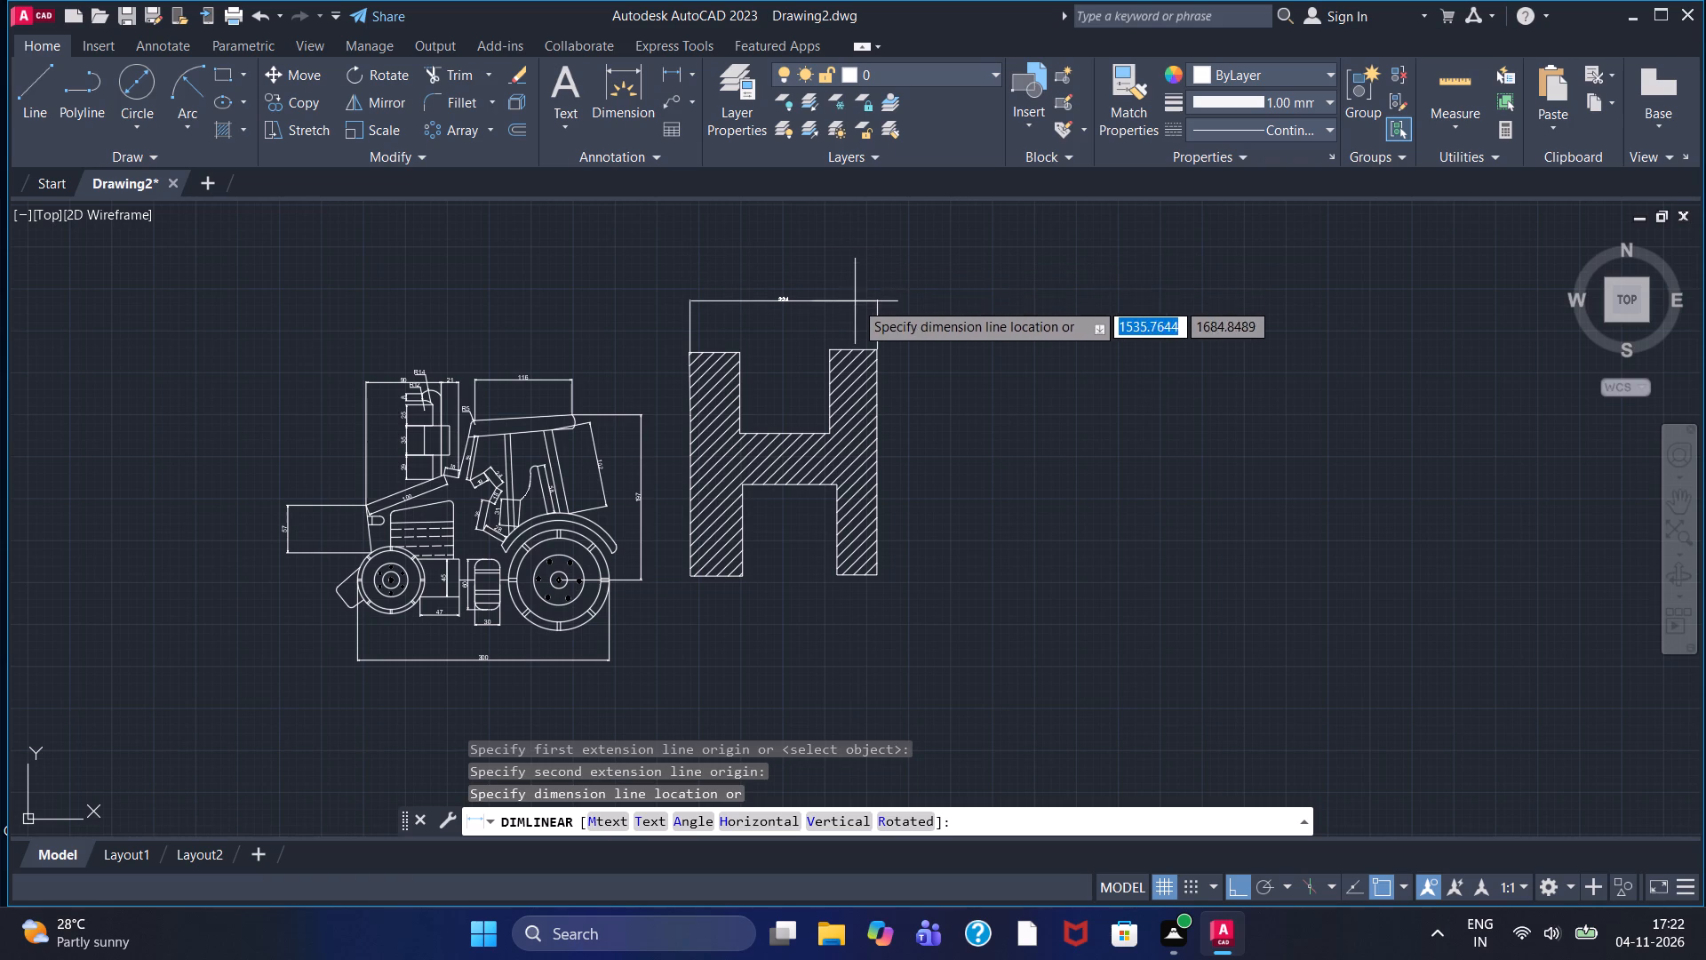
click(854, 281)
Add a vertical linear dimension for the full height of the H, placed beyond the side away from the tractor.
click(663, 77)
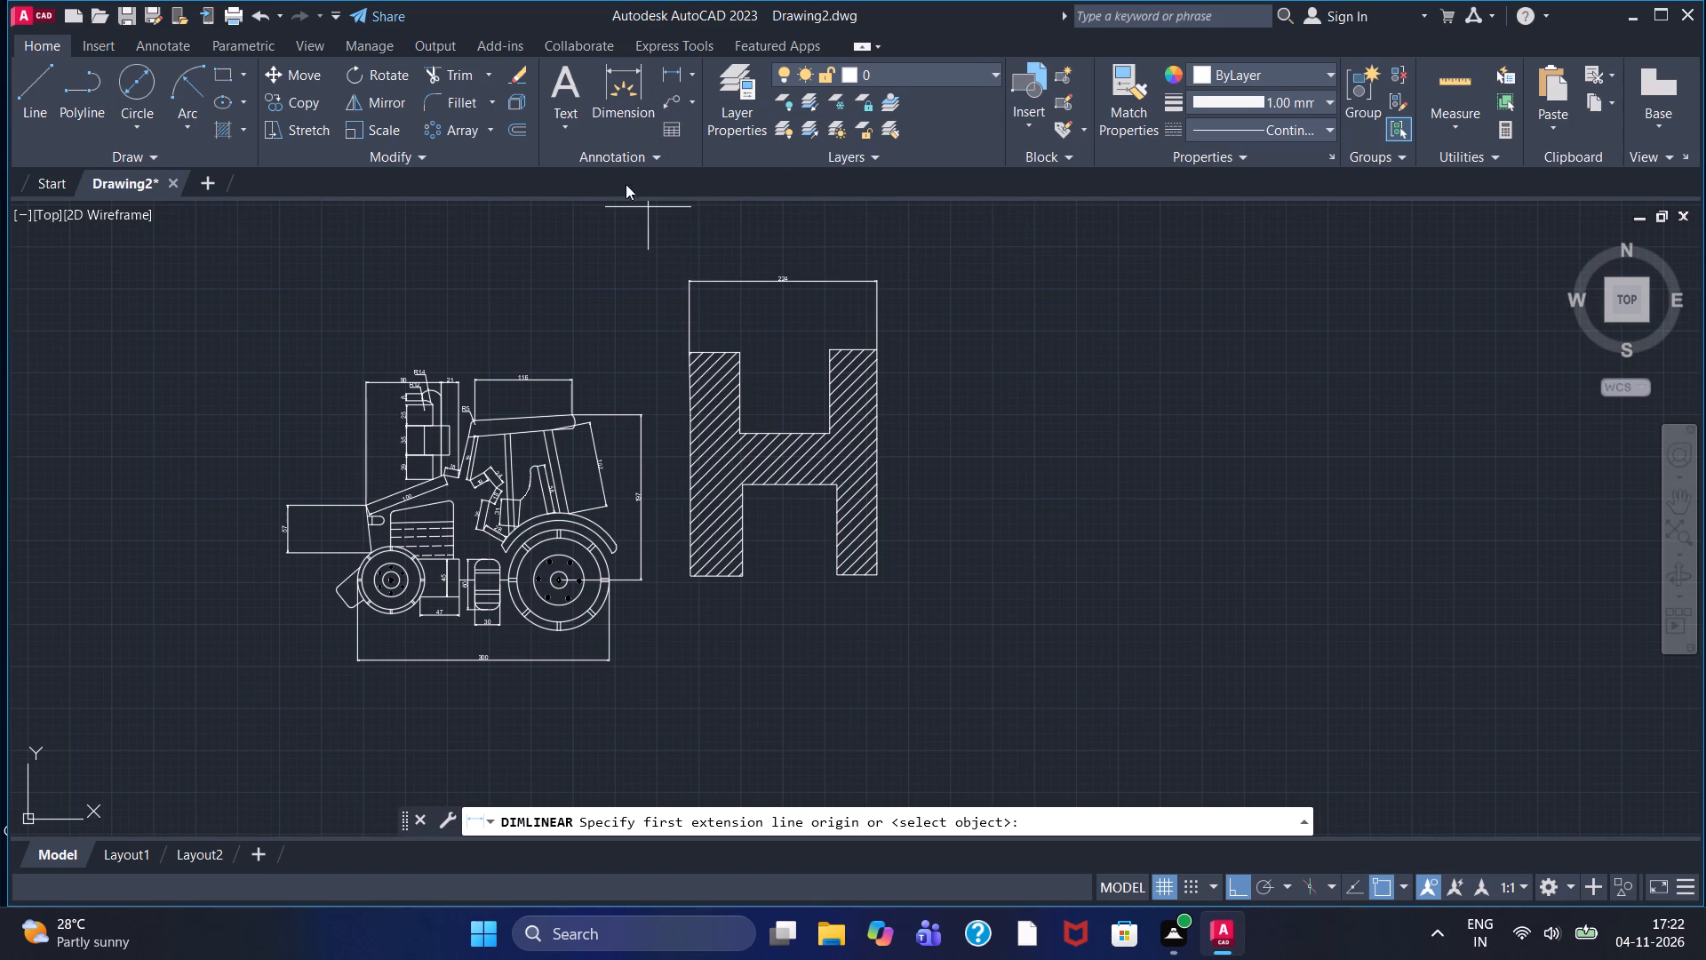
click(671, 65)
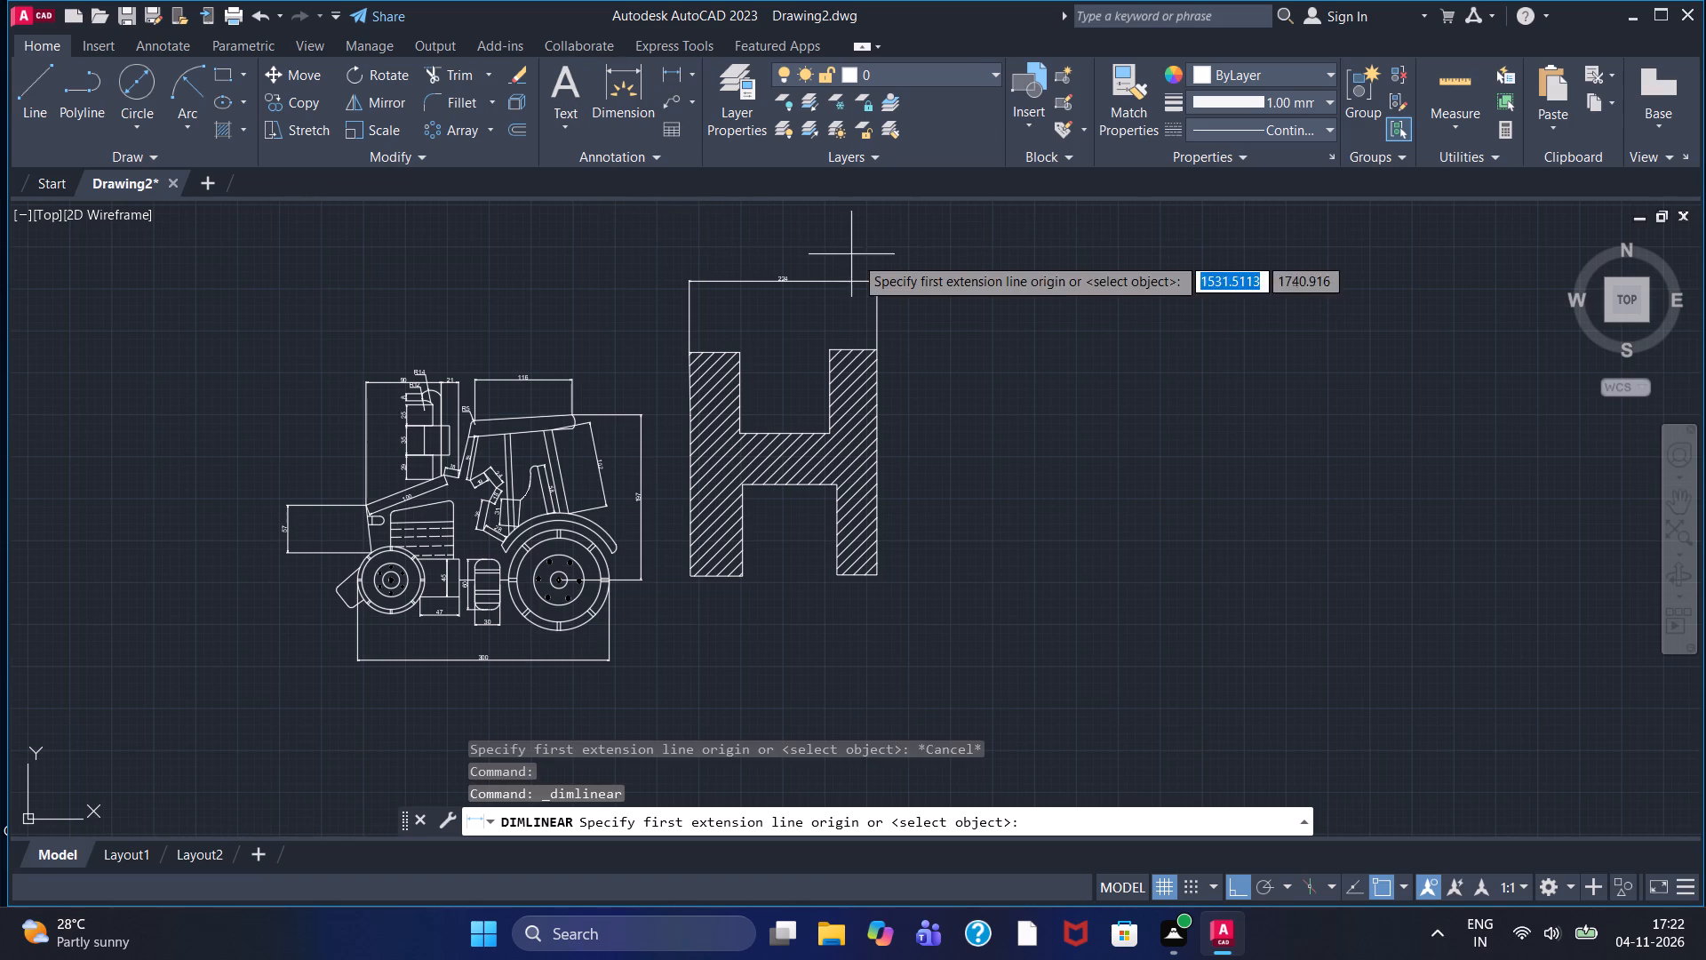
click(882, 354)
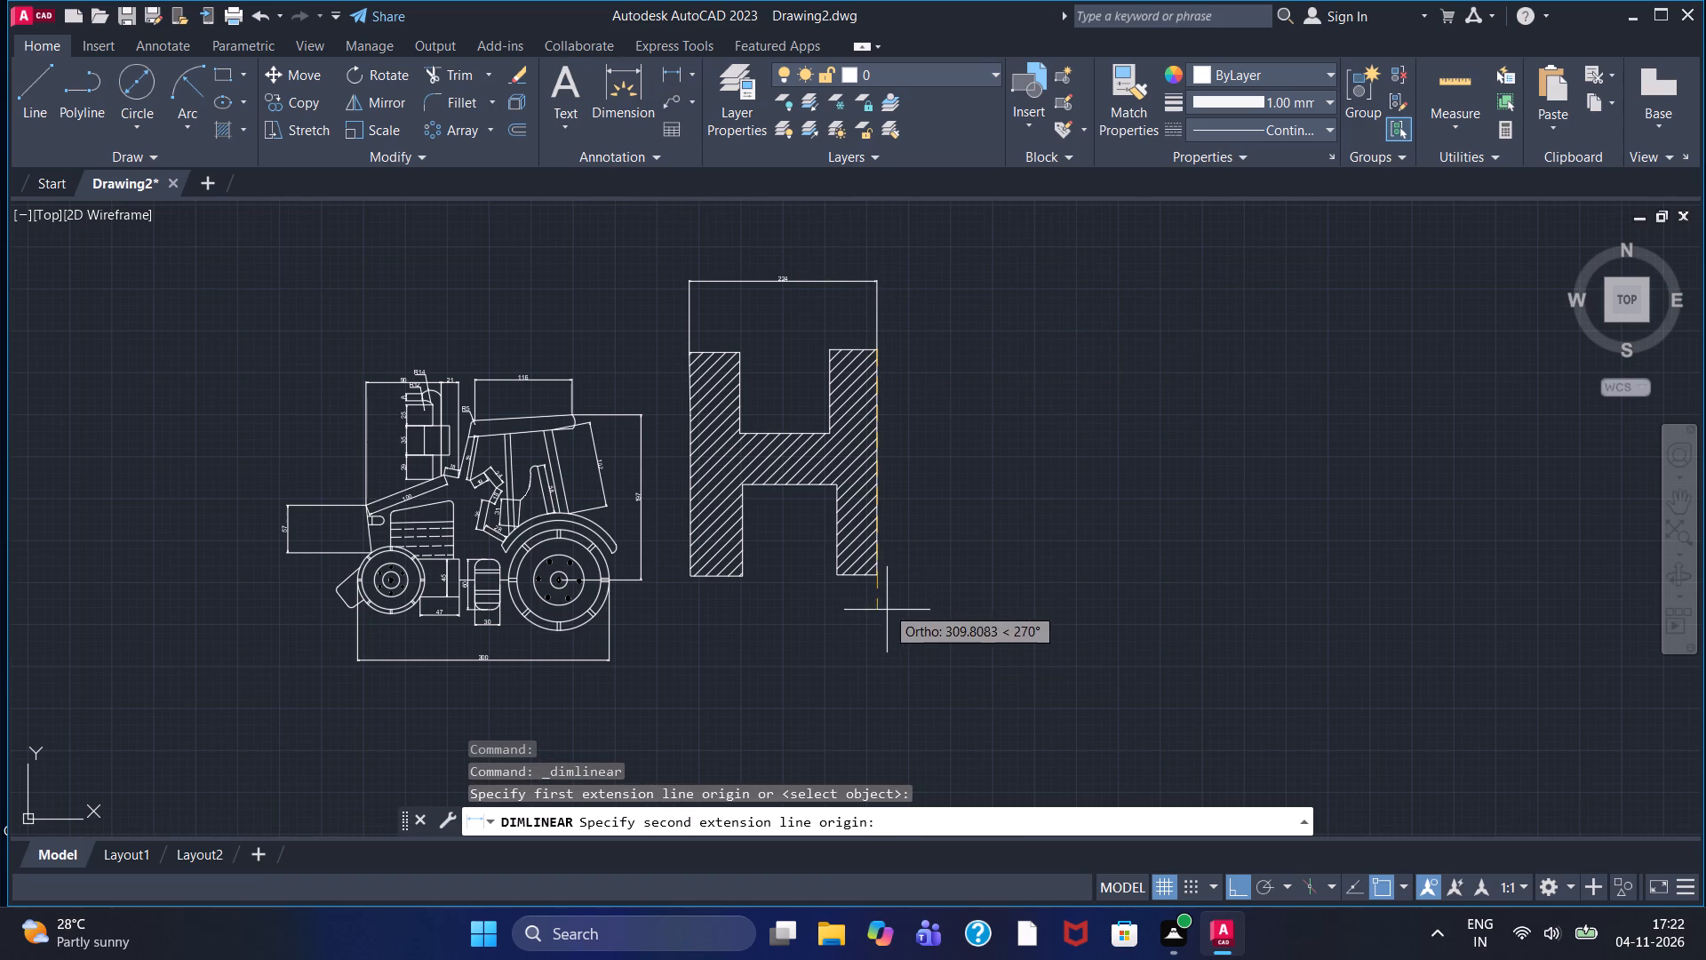
click(880, 570)
click(979, 503)
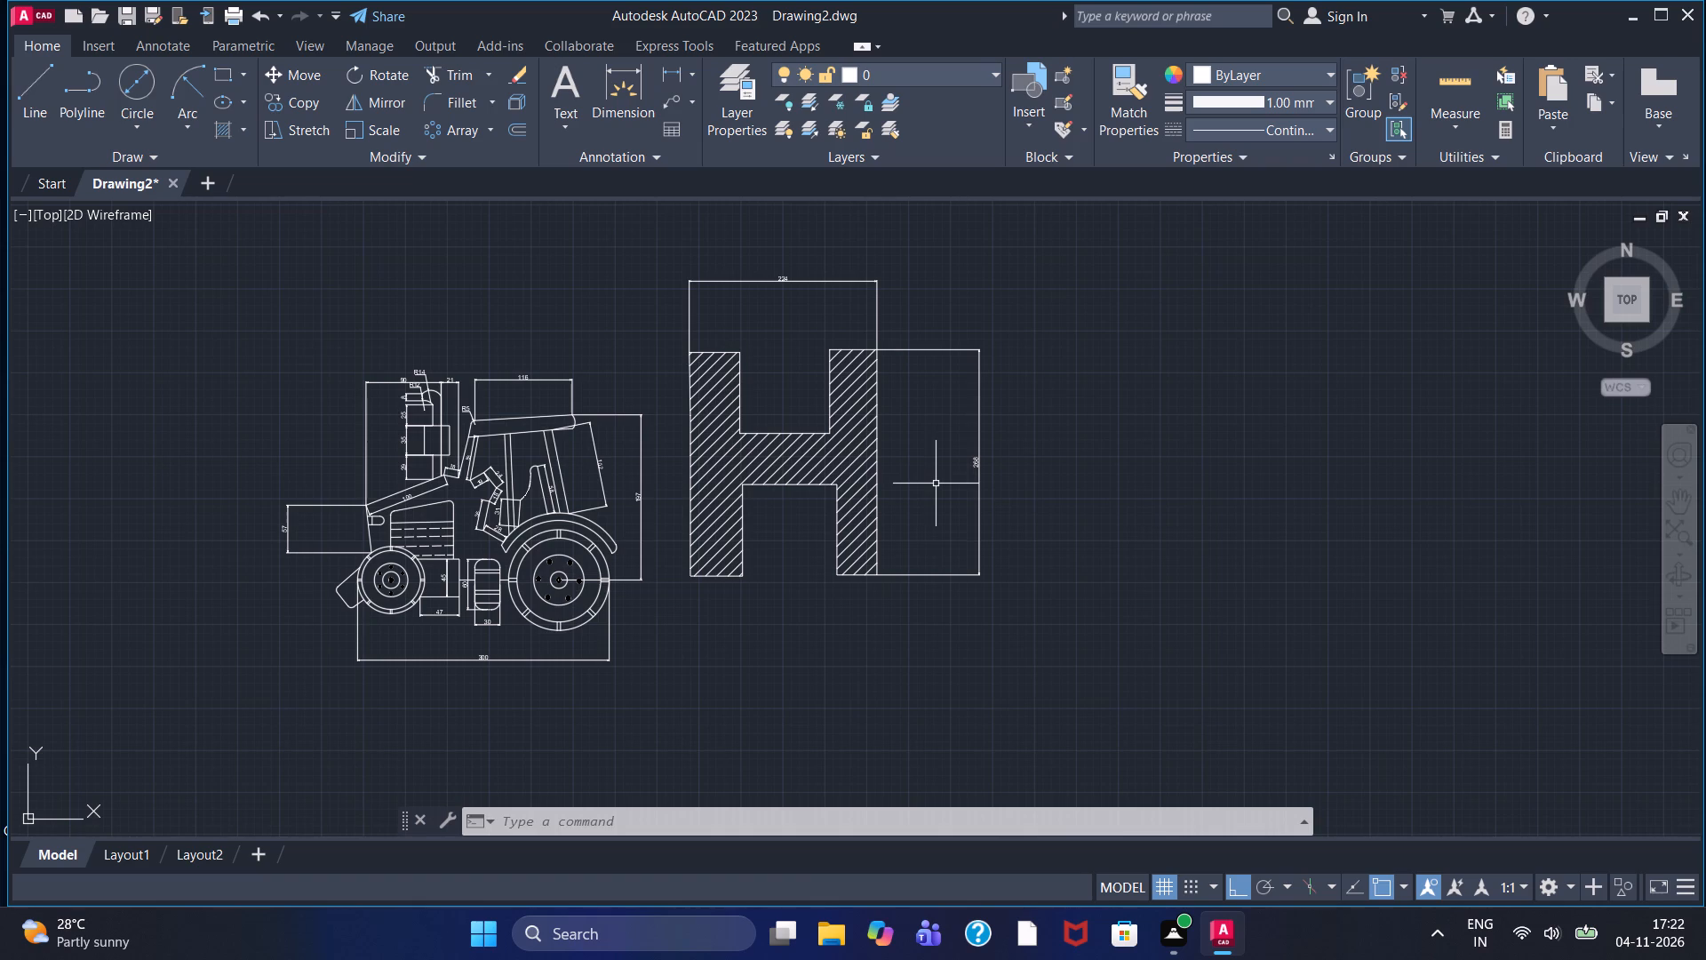
Add a linear dimension for the width of the H's leg nearest the tractor, placed below its bottom edge.
click(674, 71)
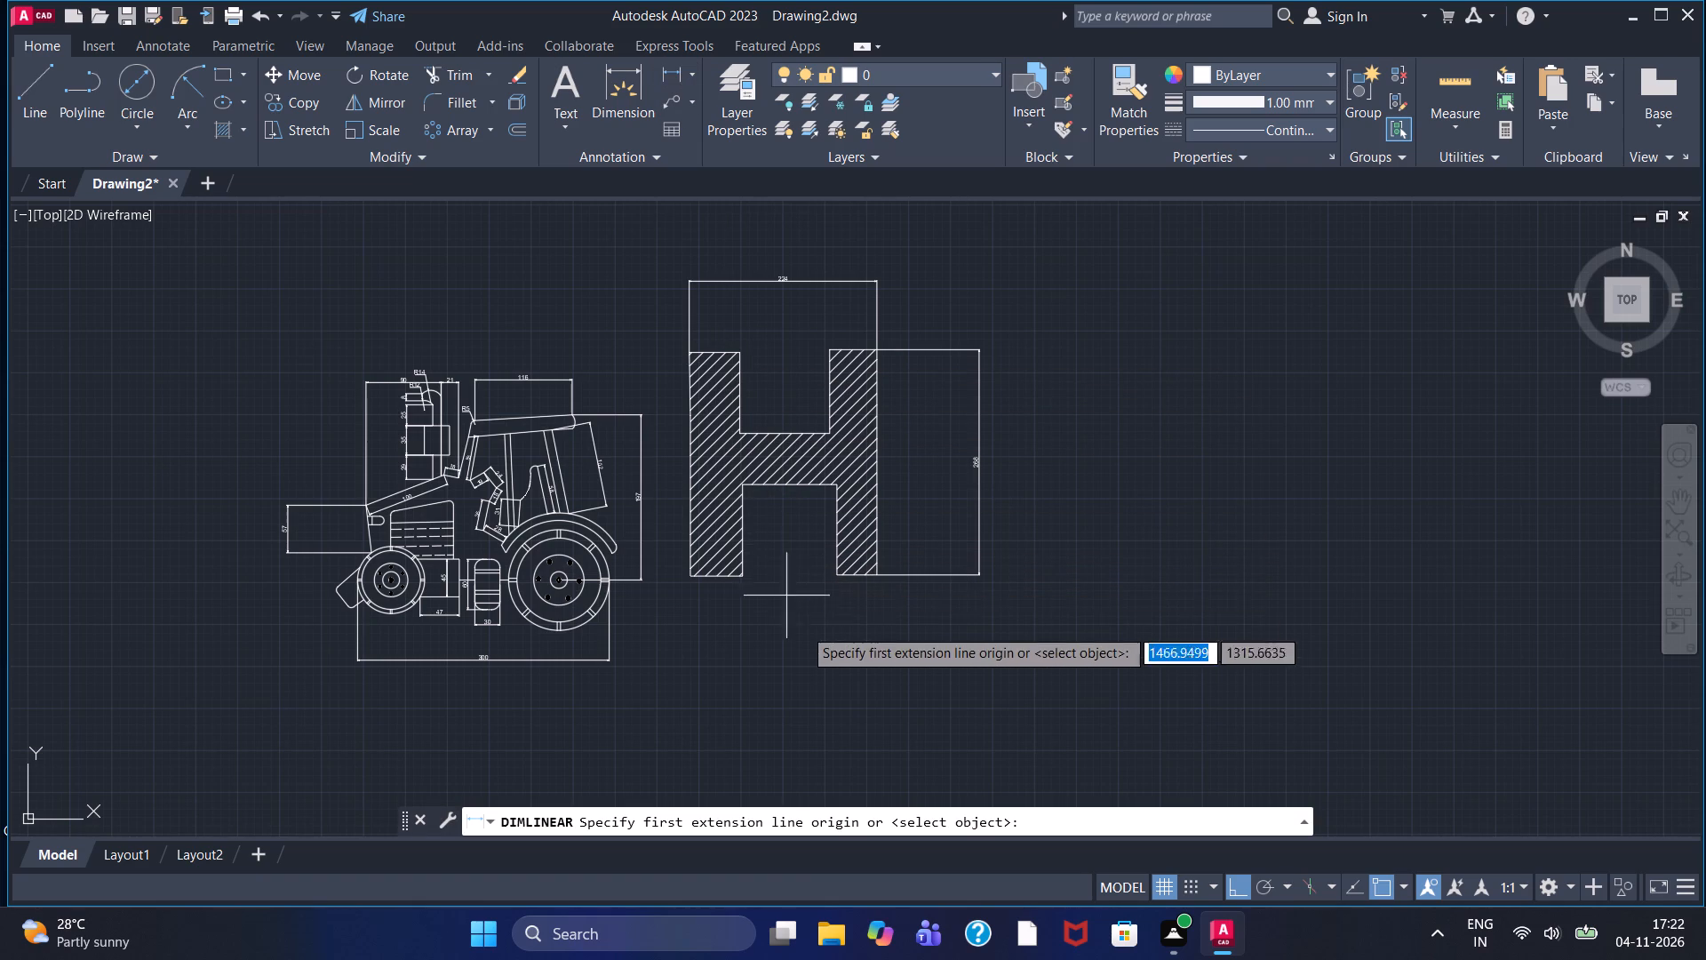
click(689, 577)
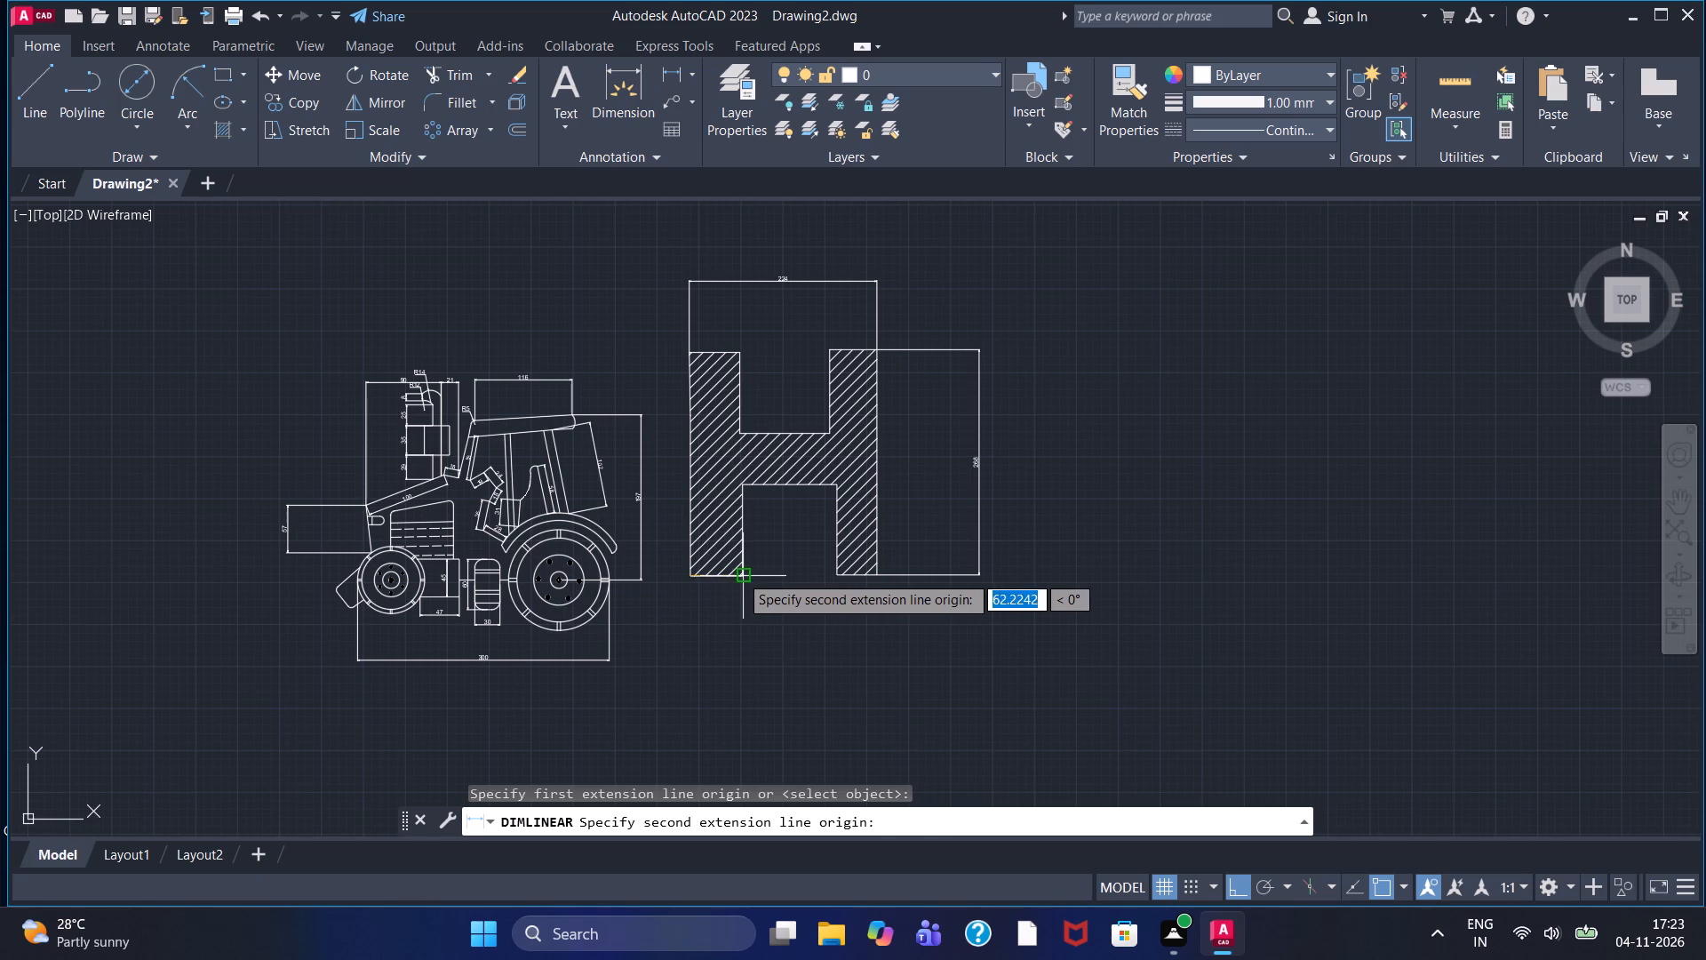
click(739, 574)
double_click(715, 618)
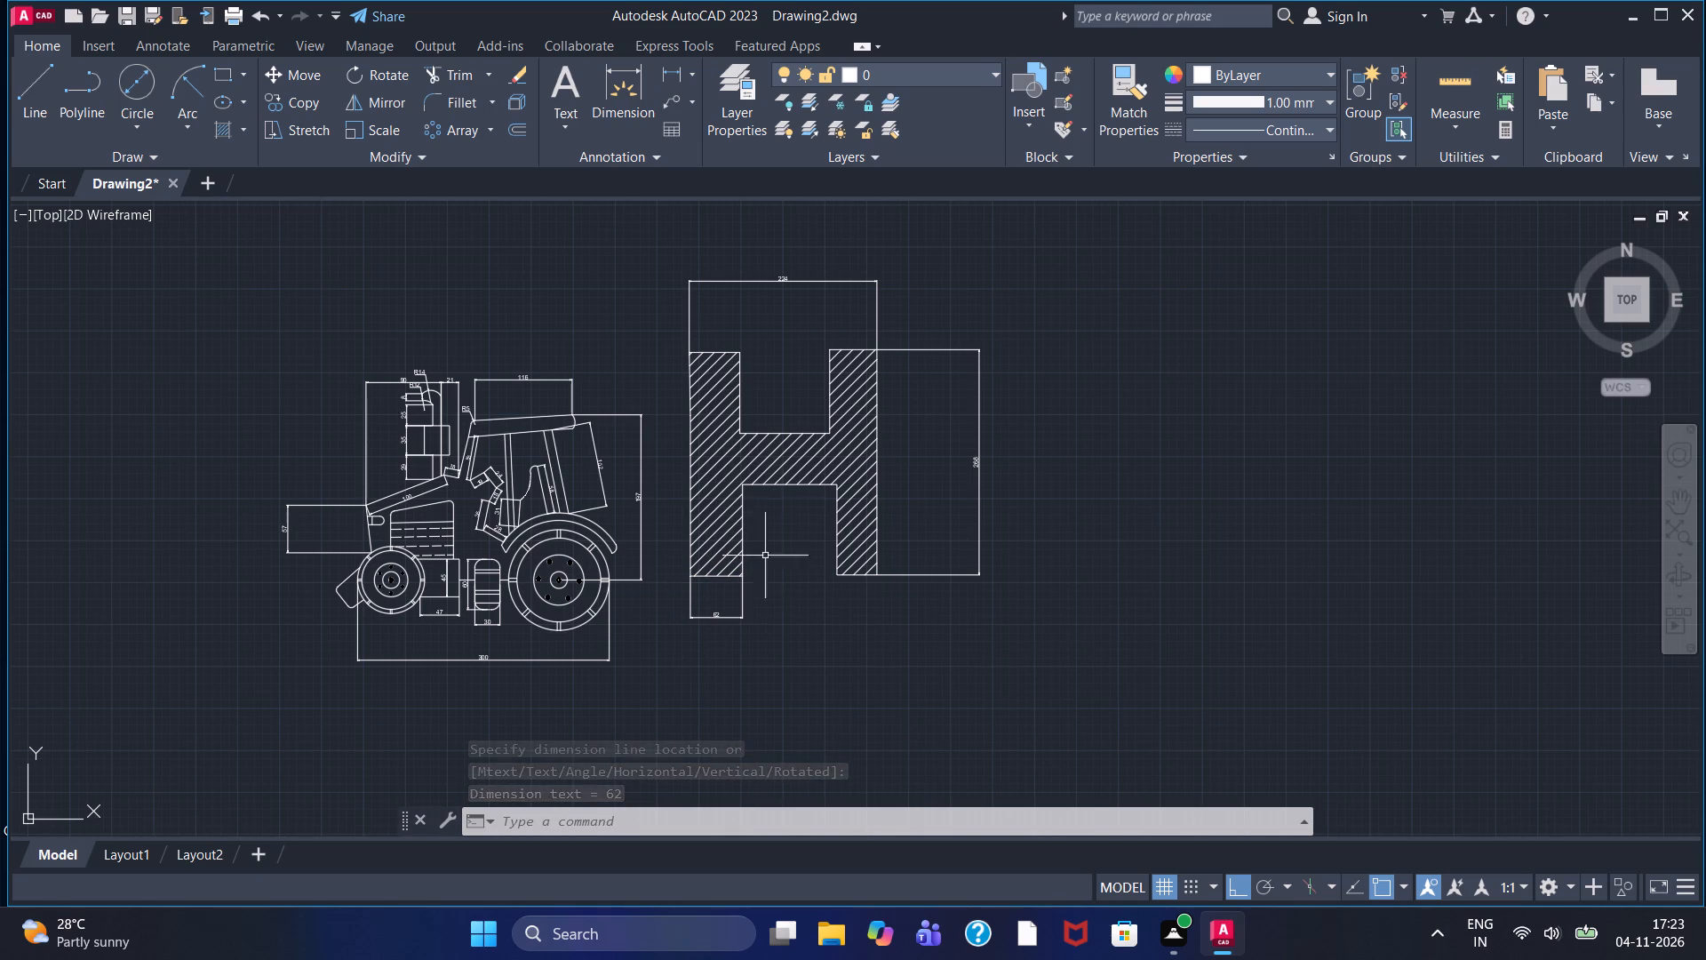
Add a linear dimension for the width of the H's upper notch, placed between the notch and the overall width dimension.
middle_drag(801, 406, 818, 437)
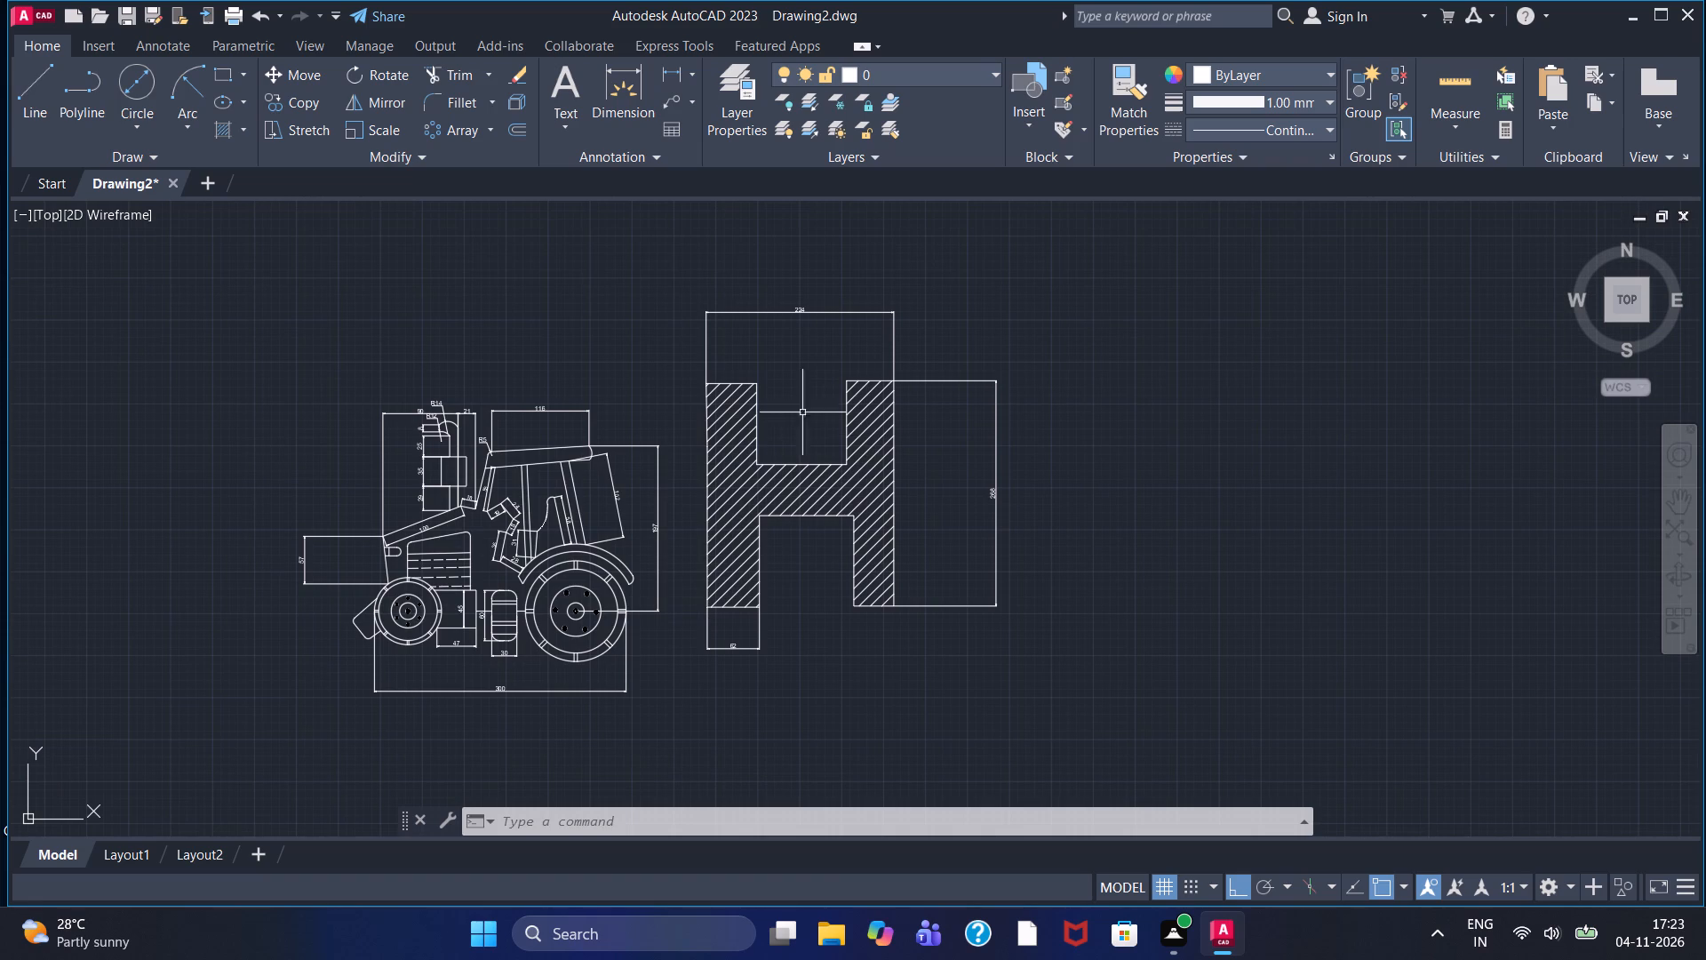
click(669, 61)
click(669, 66)
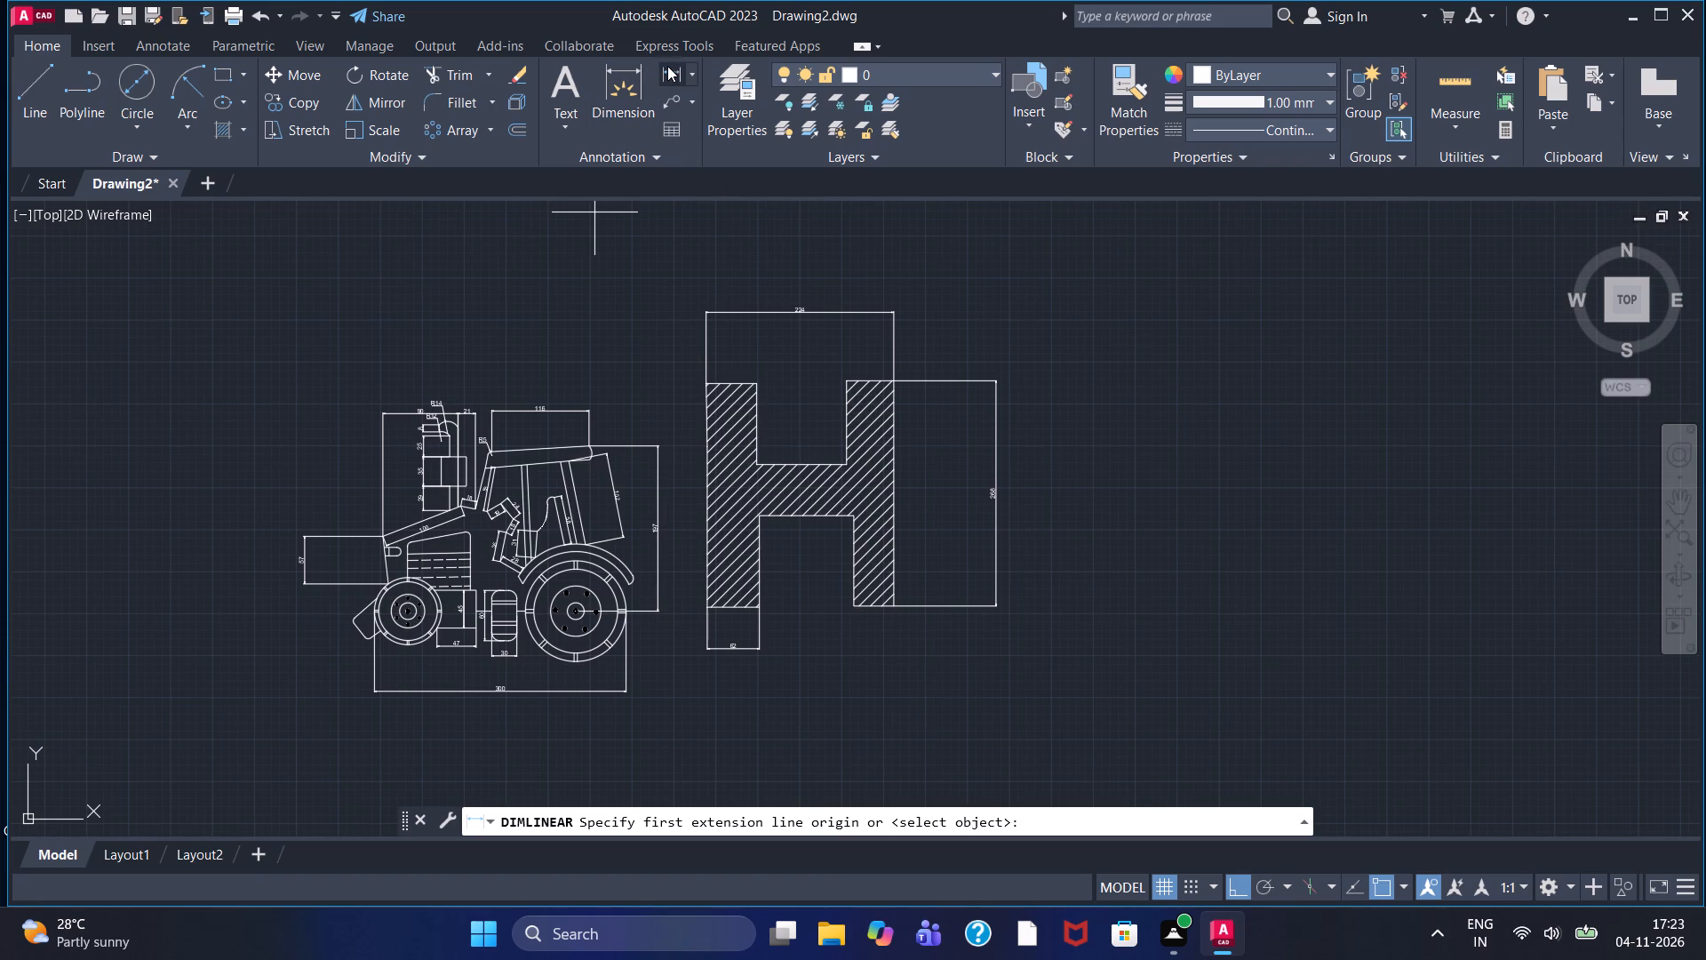
click(753, 465)
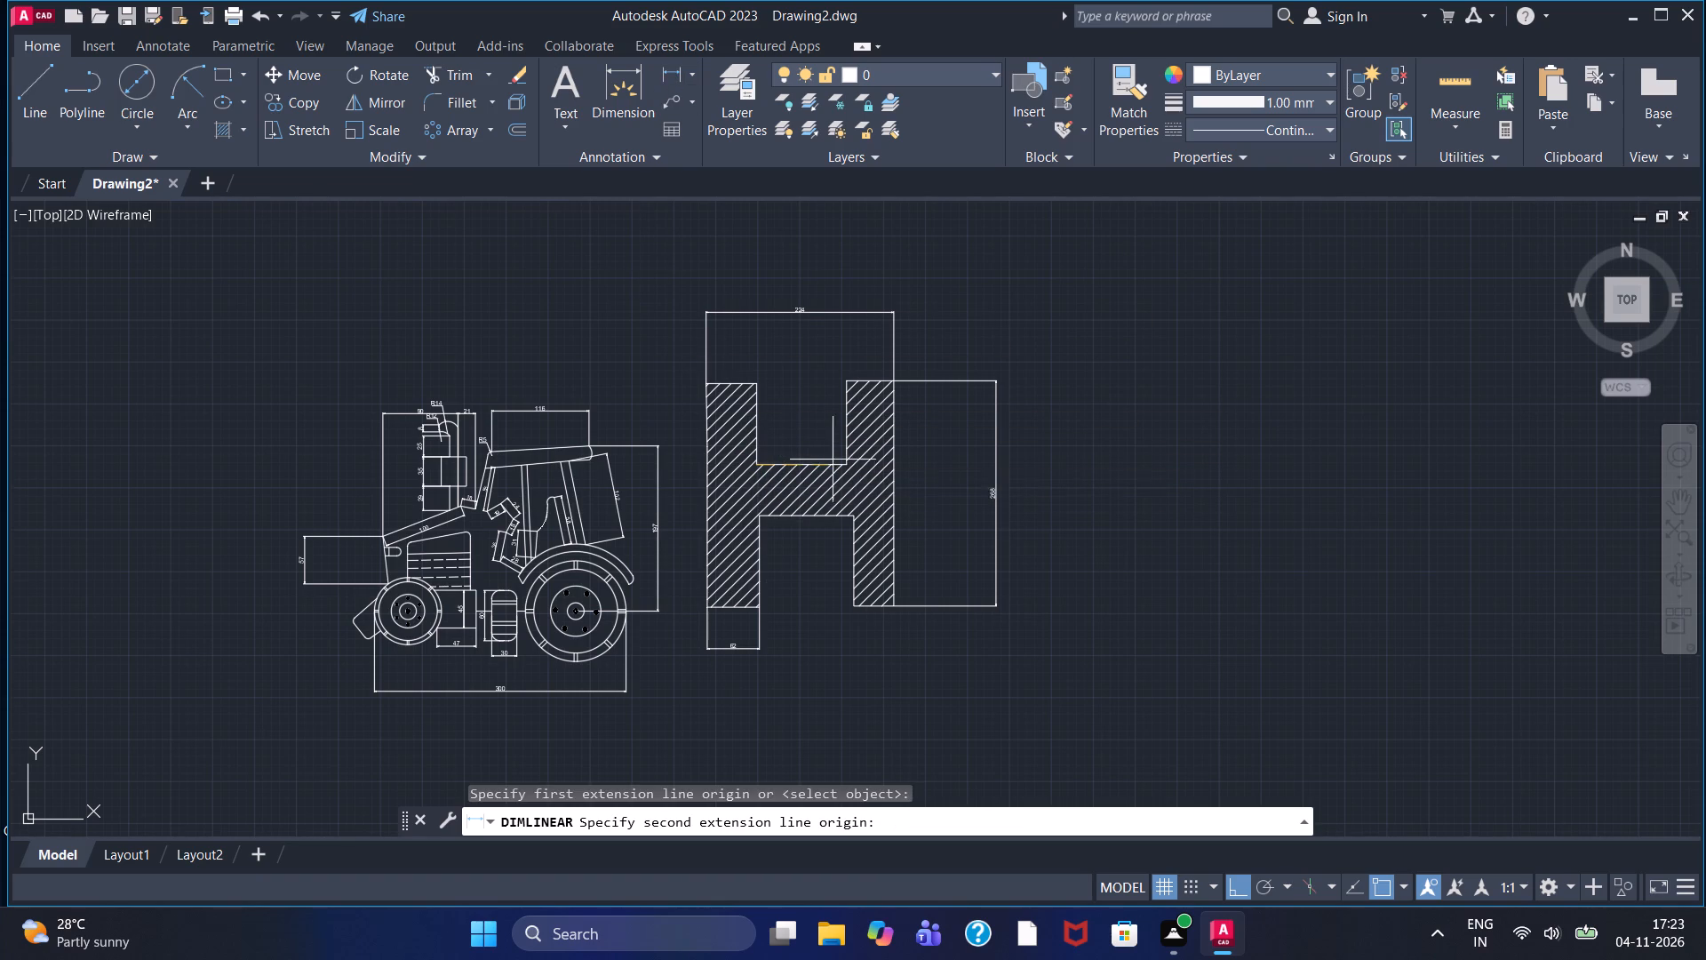
click(845, 468)
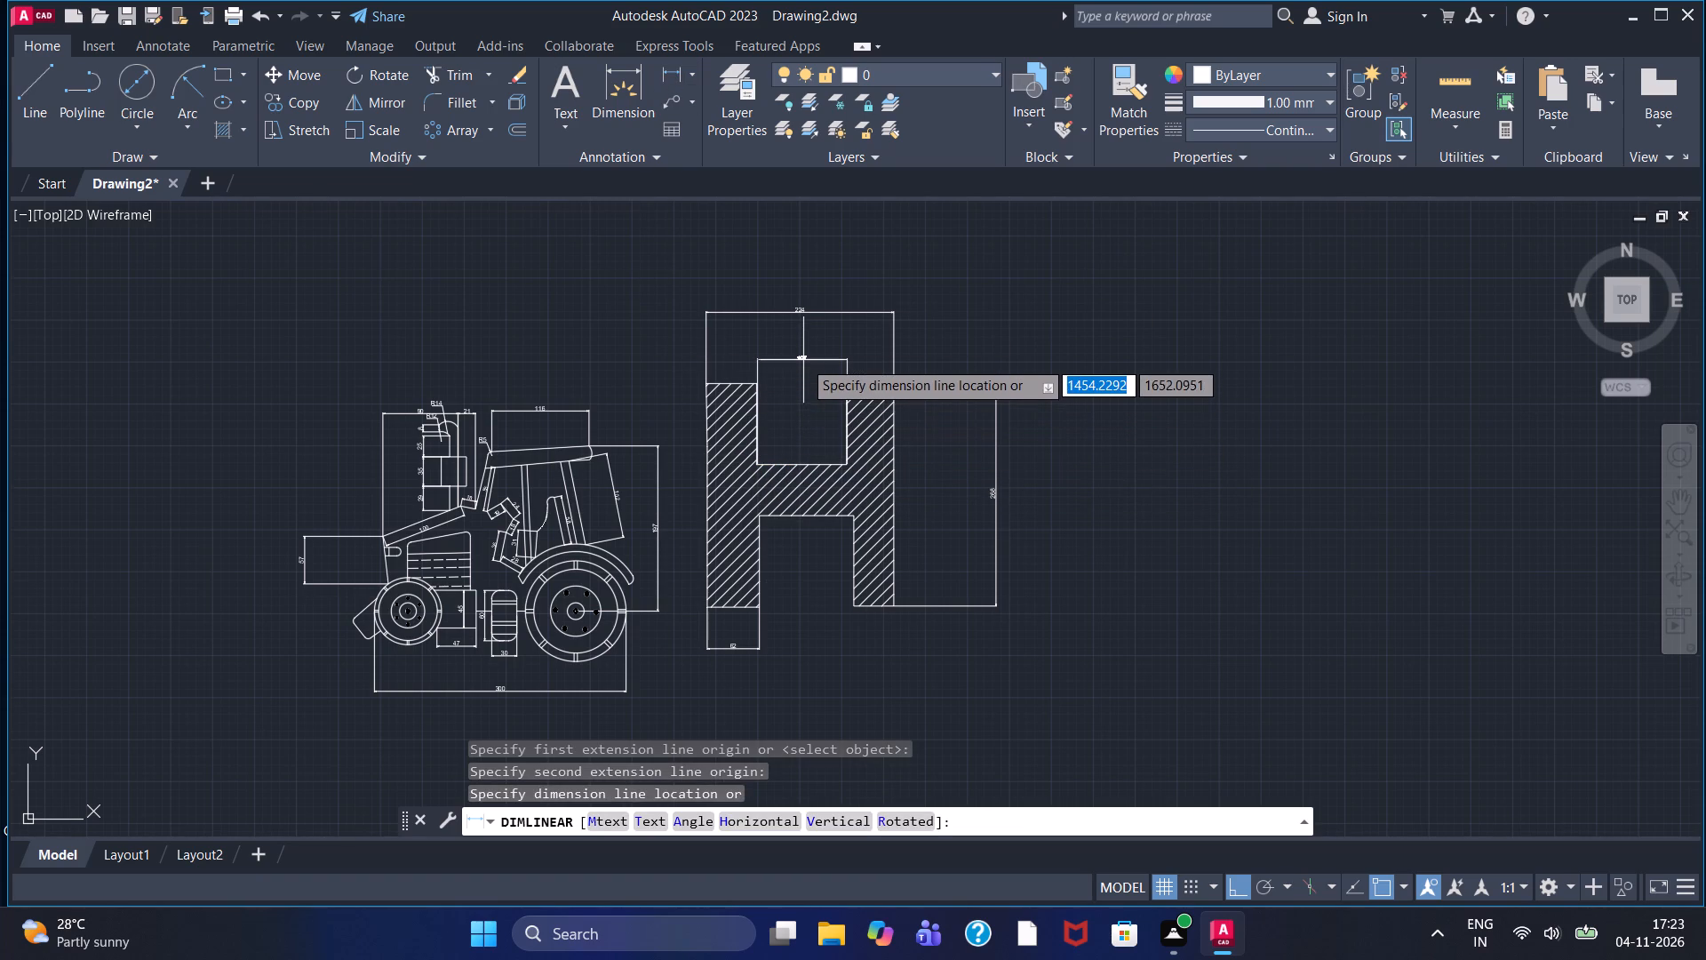
double_click(803, 356)
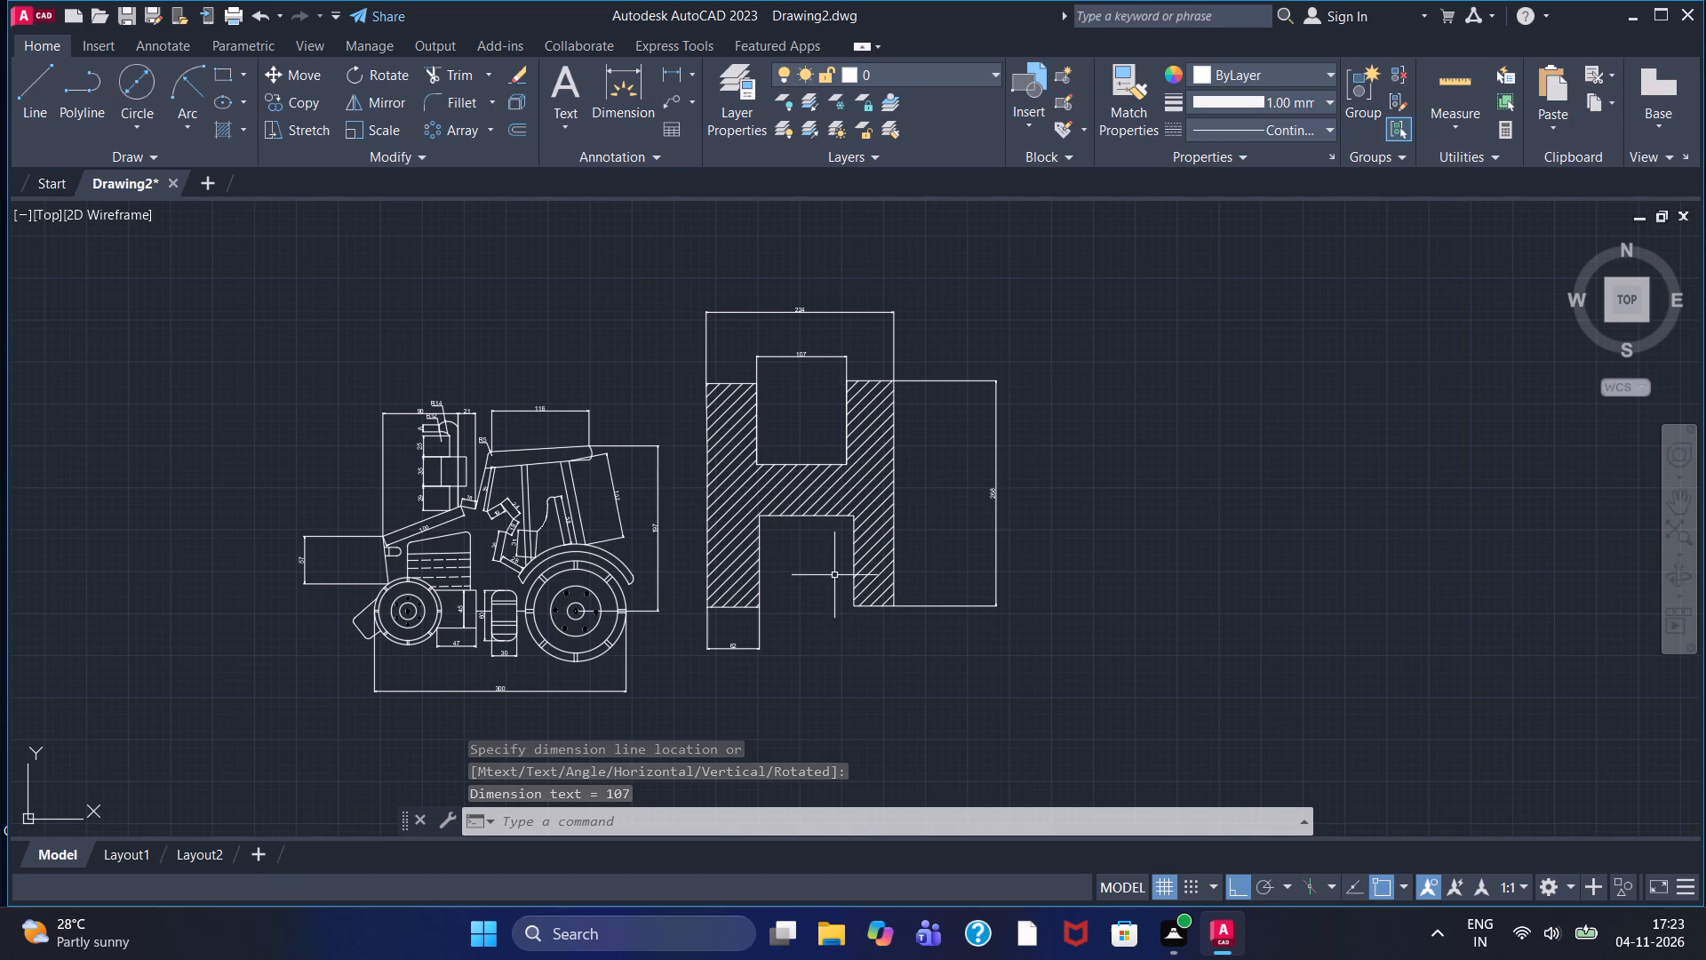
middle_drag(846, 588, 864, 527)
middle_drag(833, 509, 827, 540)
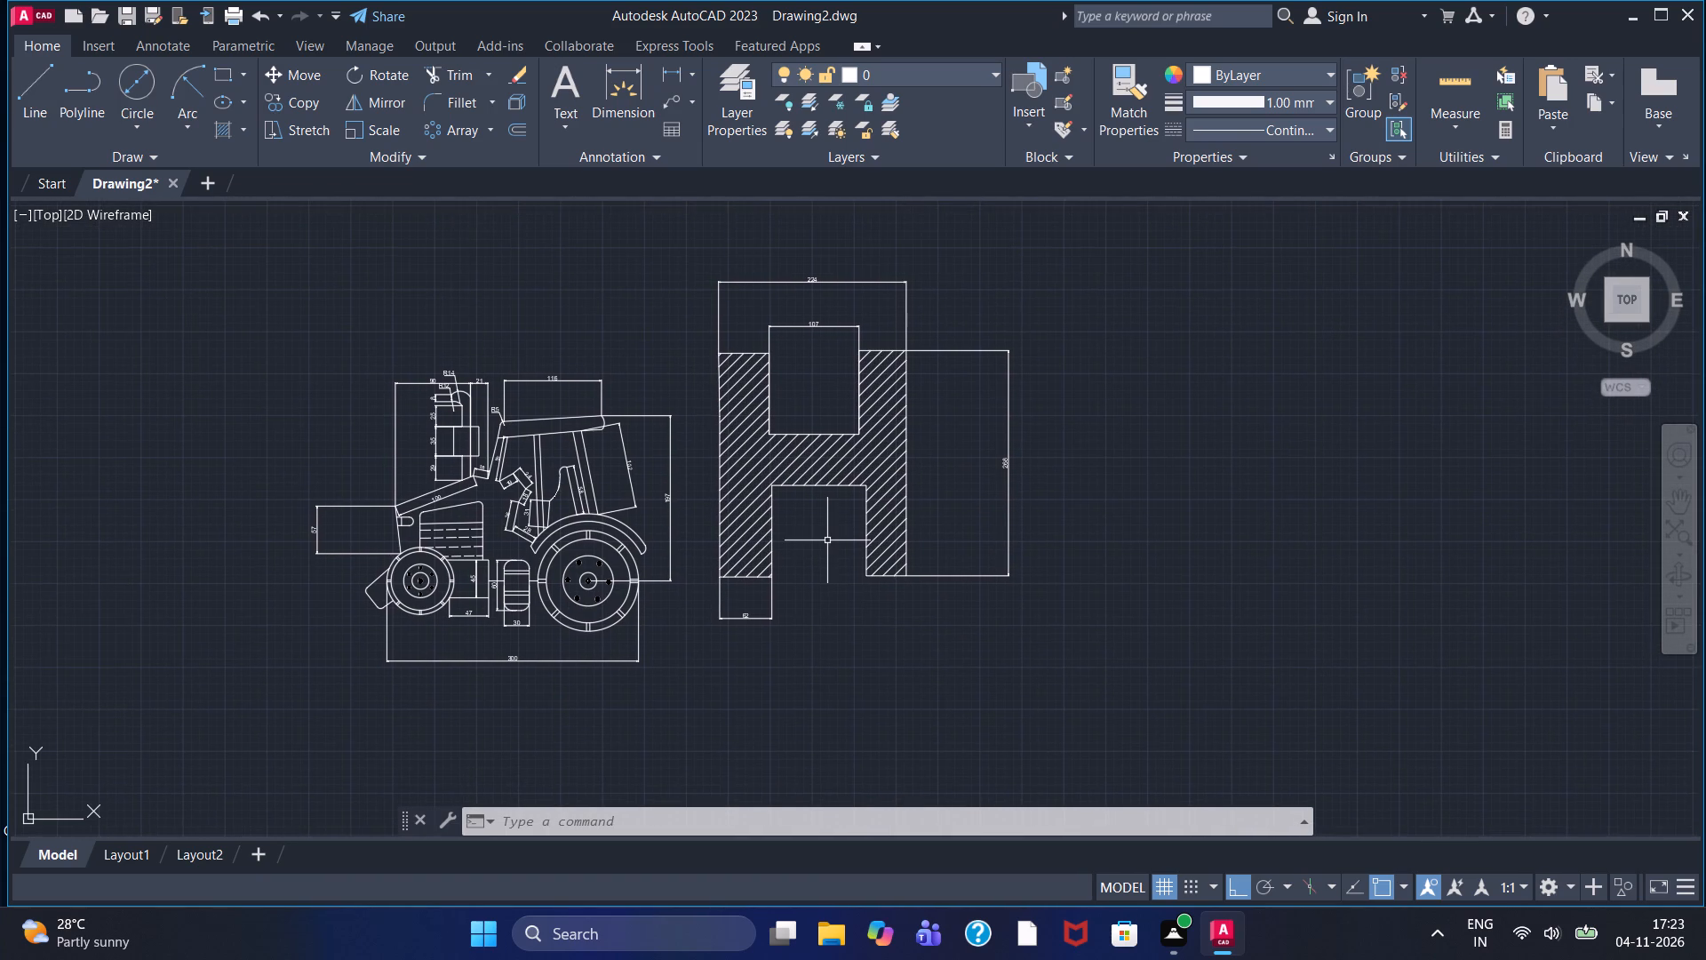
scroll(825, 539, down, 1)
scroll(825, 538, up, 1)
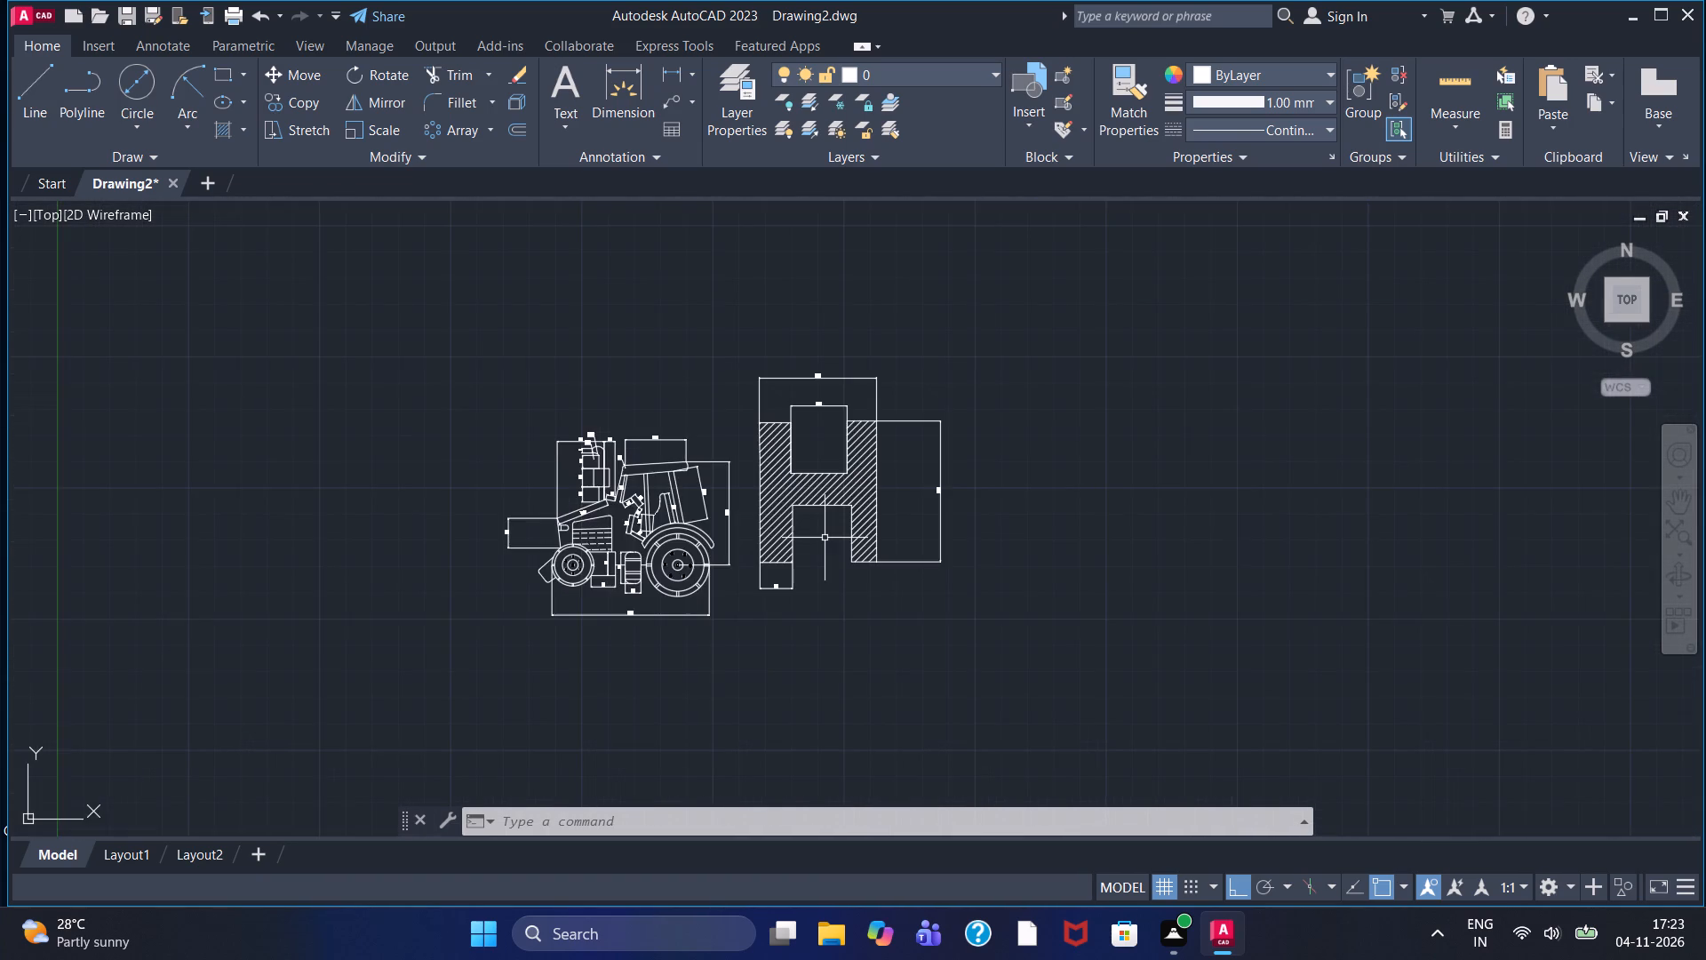
Add a vertical linear dimension for the thickness of the H's crossbar, placed inside the crossbar between the two notches.
scroll(825, 538, up, 1)
middle_drag(825, 538, 817, 601)
scroll(820, 594, down, 1)
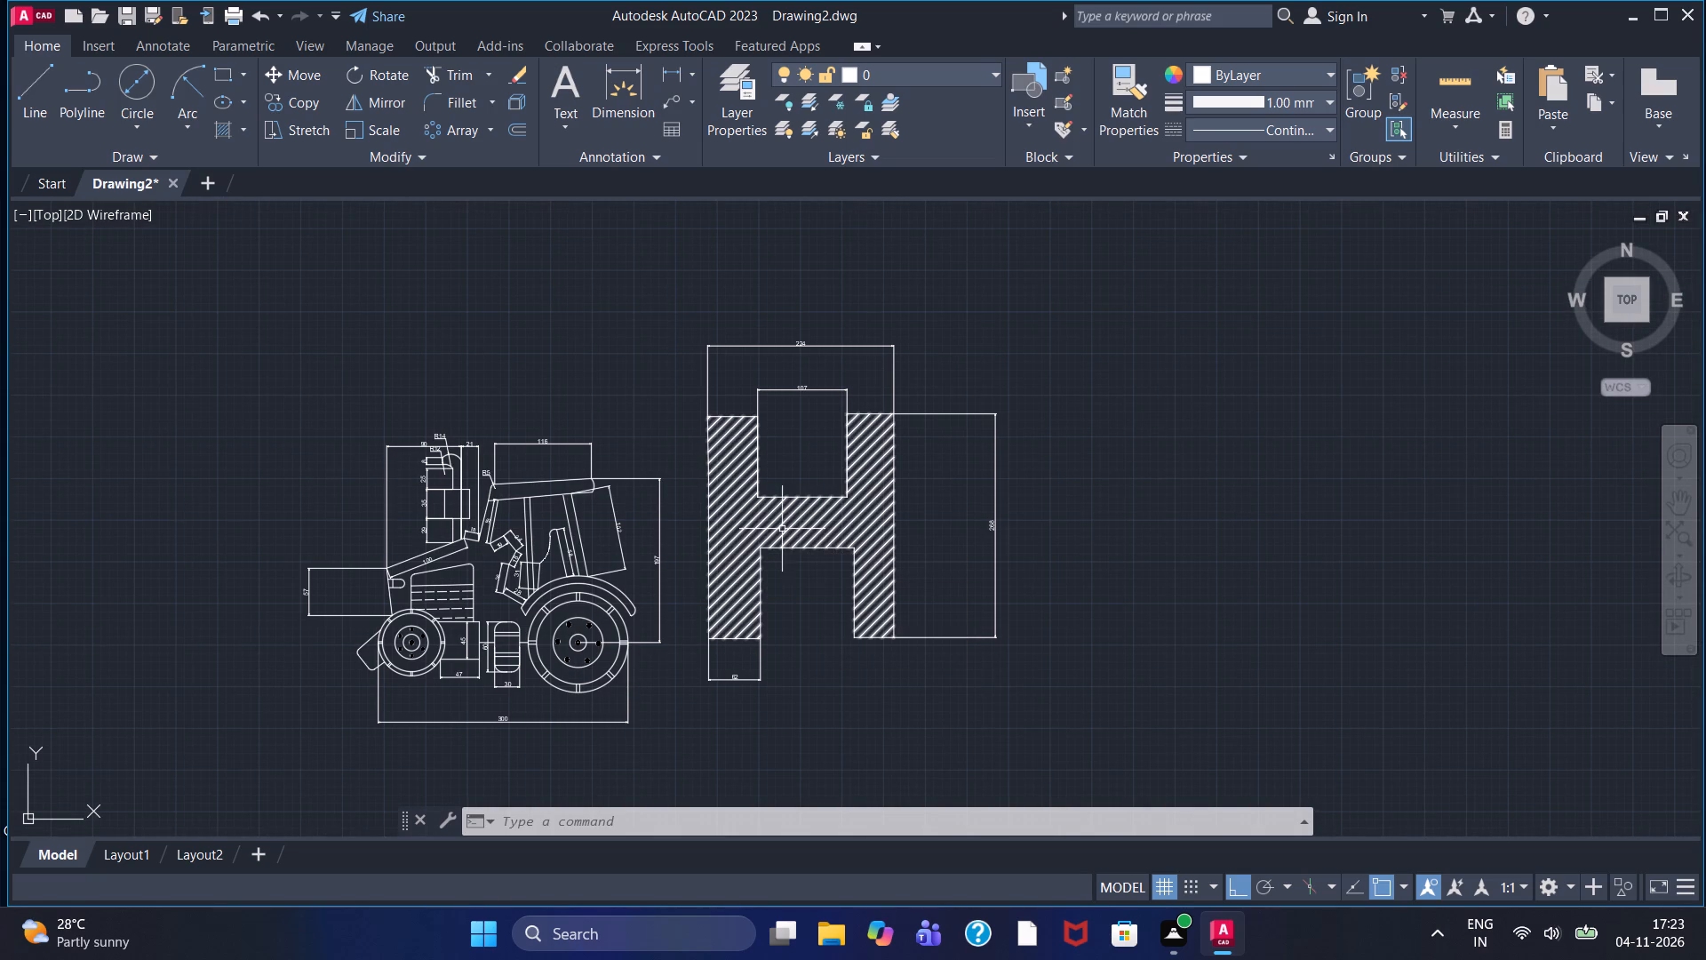
triple_click(681, 68)
scroll(741, 500, up, 2)
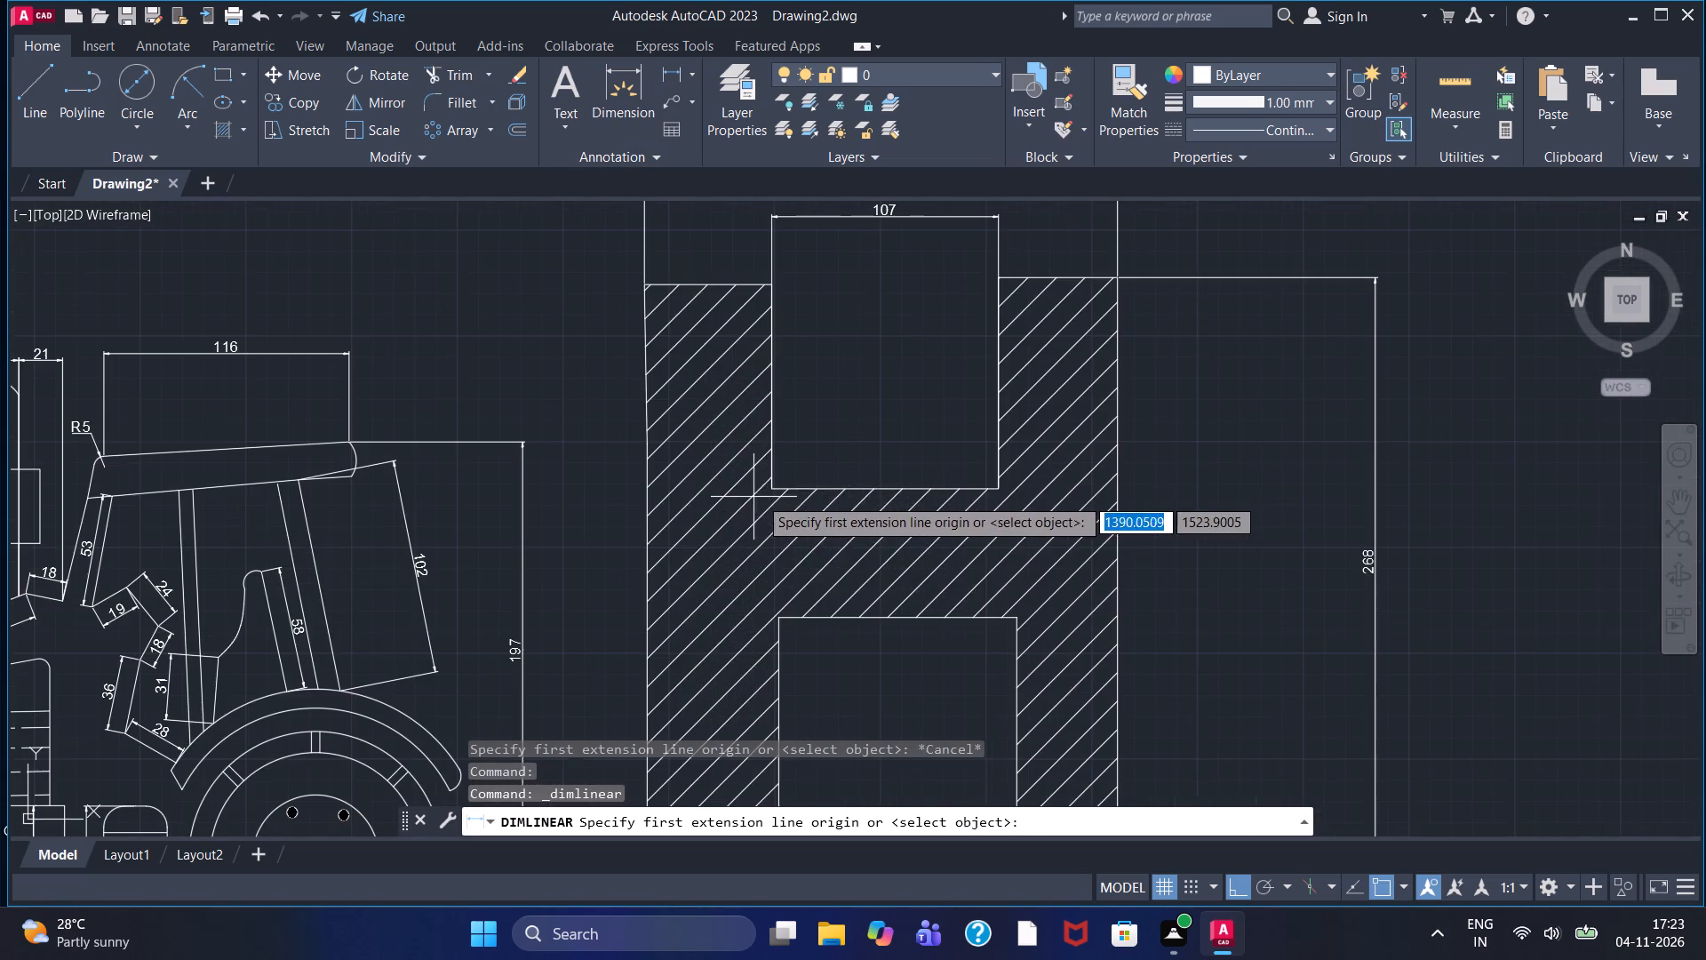
double_click(886, 490)
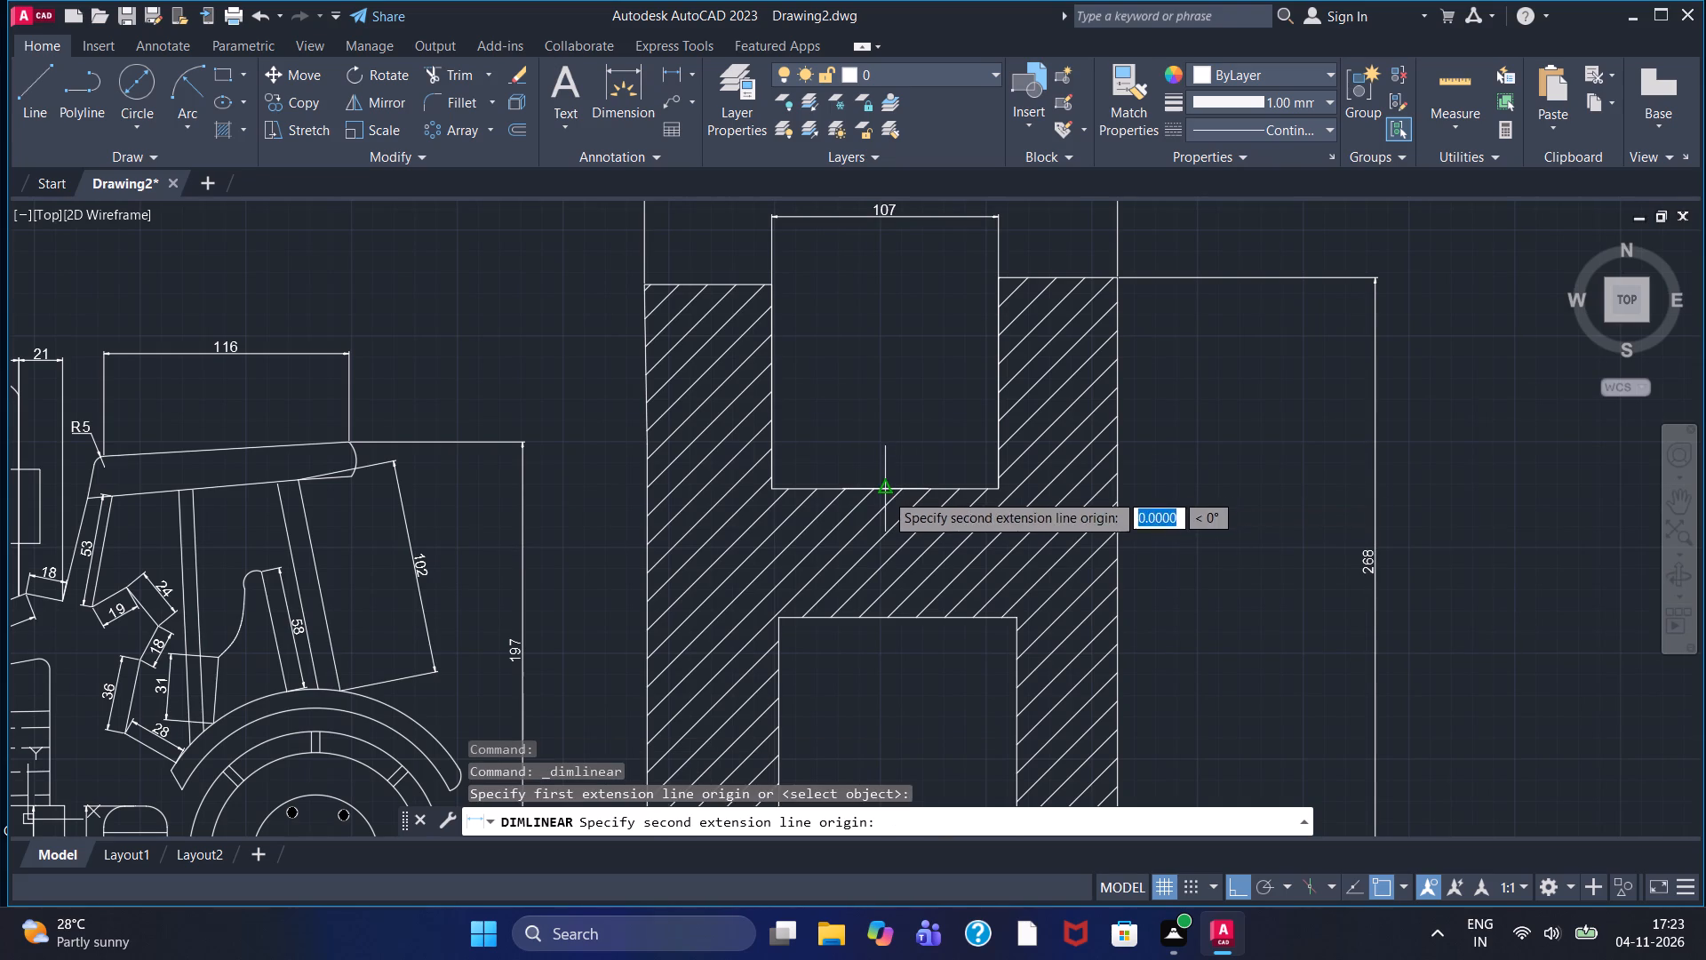
click(892, 614)
double_click(861, 585)
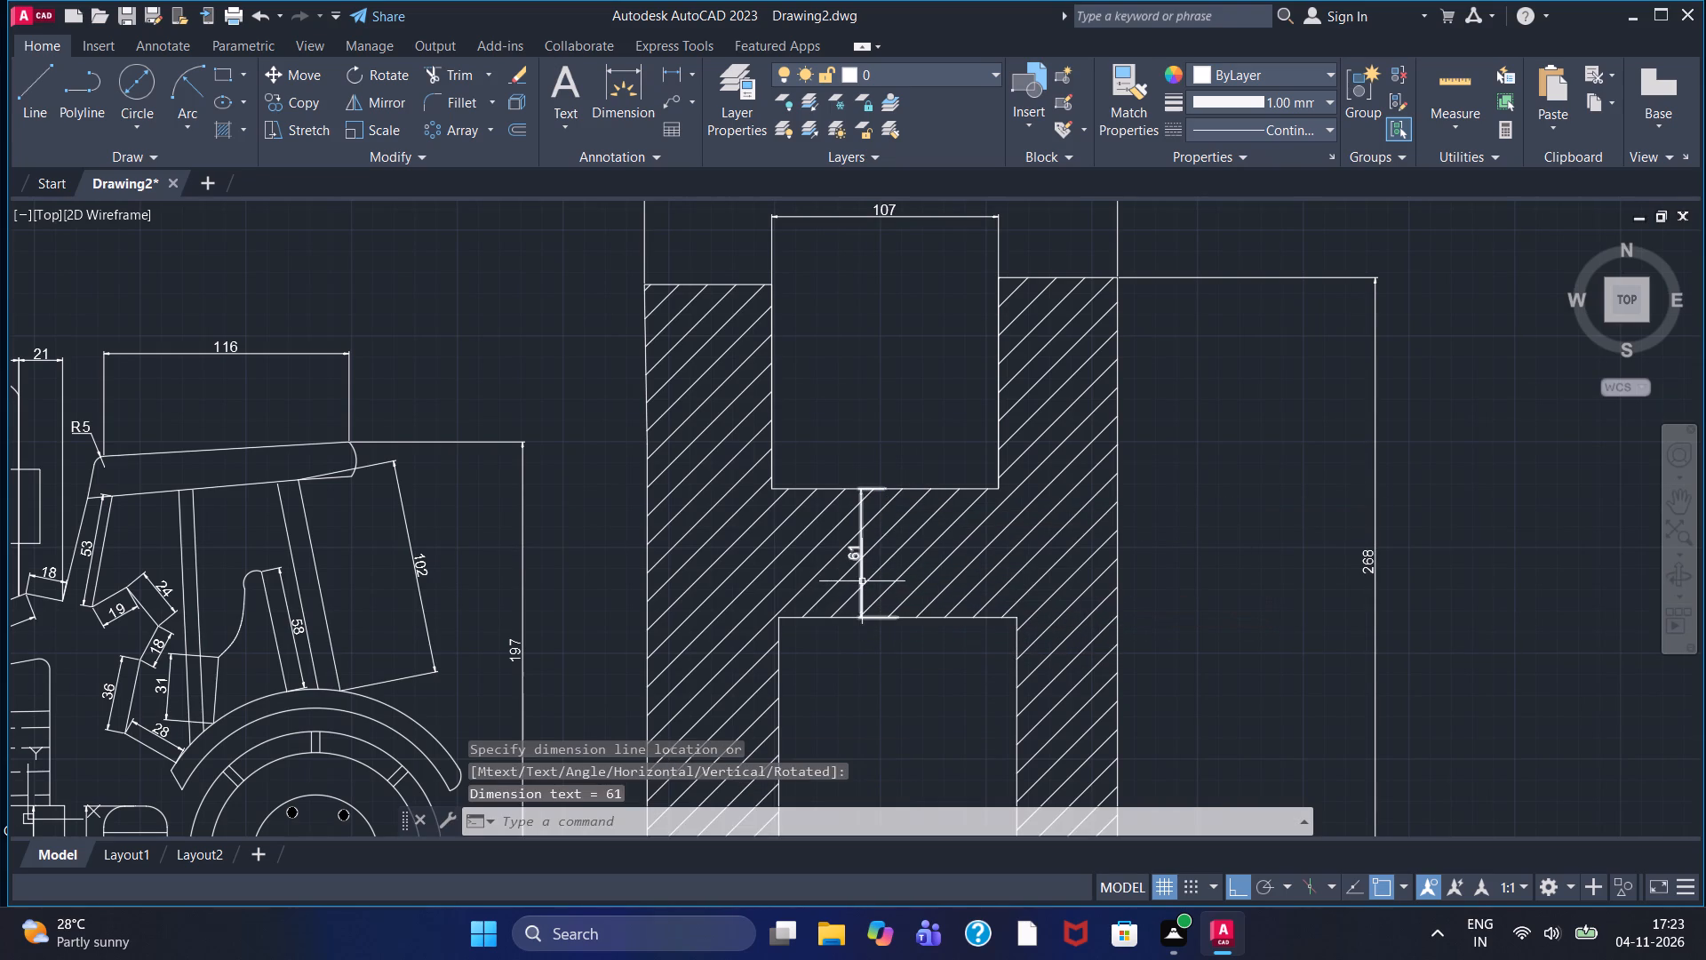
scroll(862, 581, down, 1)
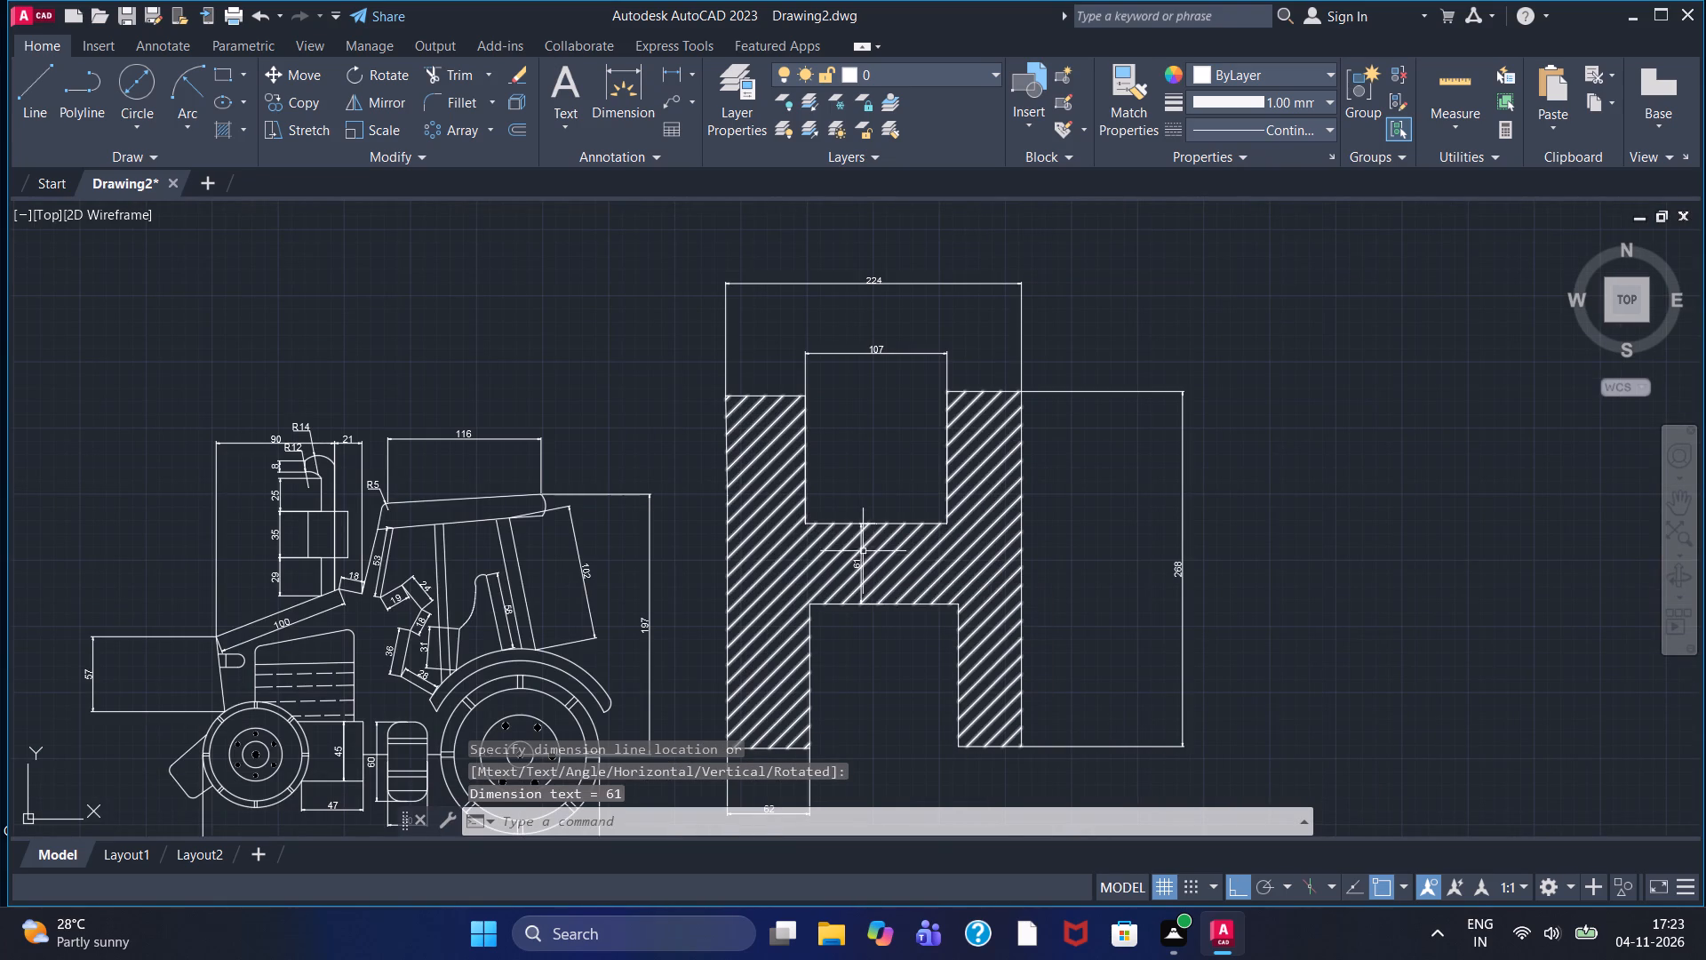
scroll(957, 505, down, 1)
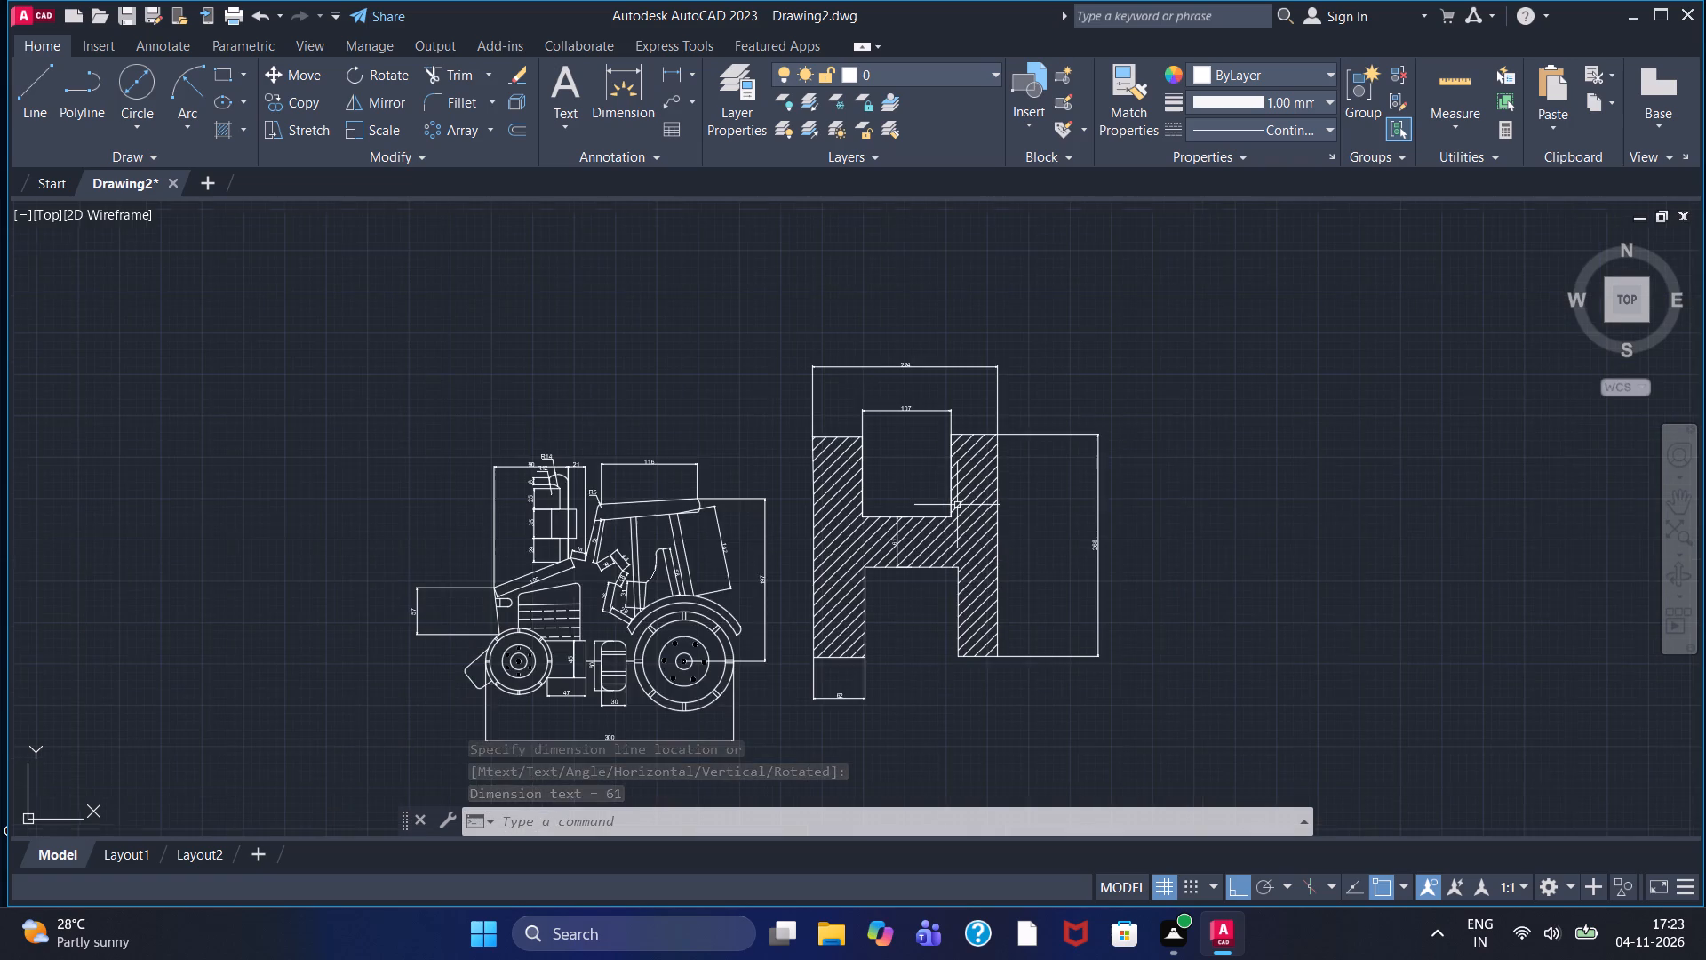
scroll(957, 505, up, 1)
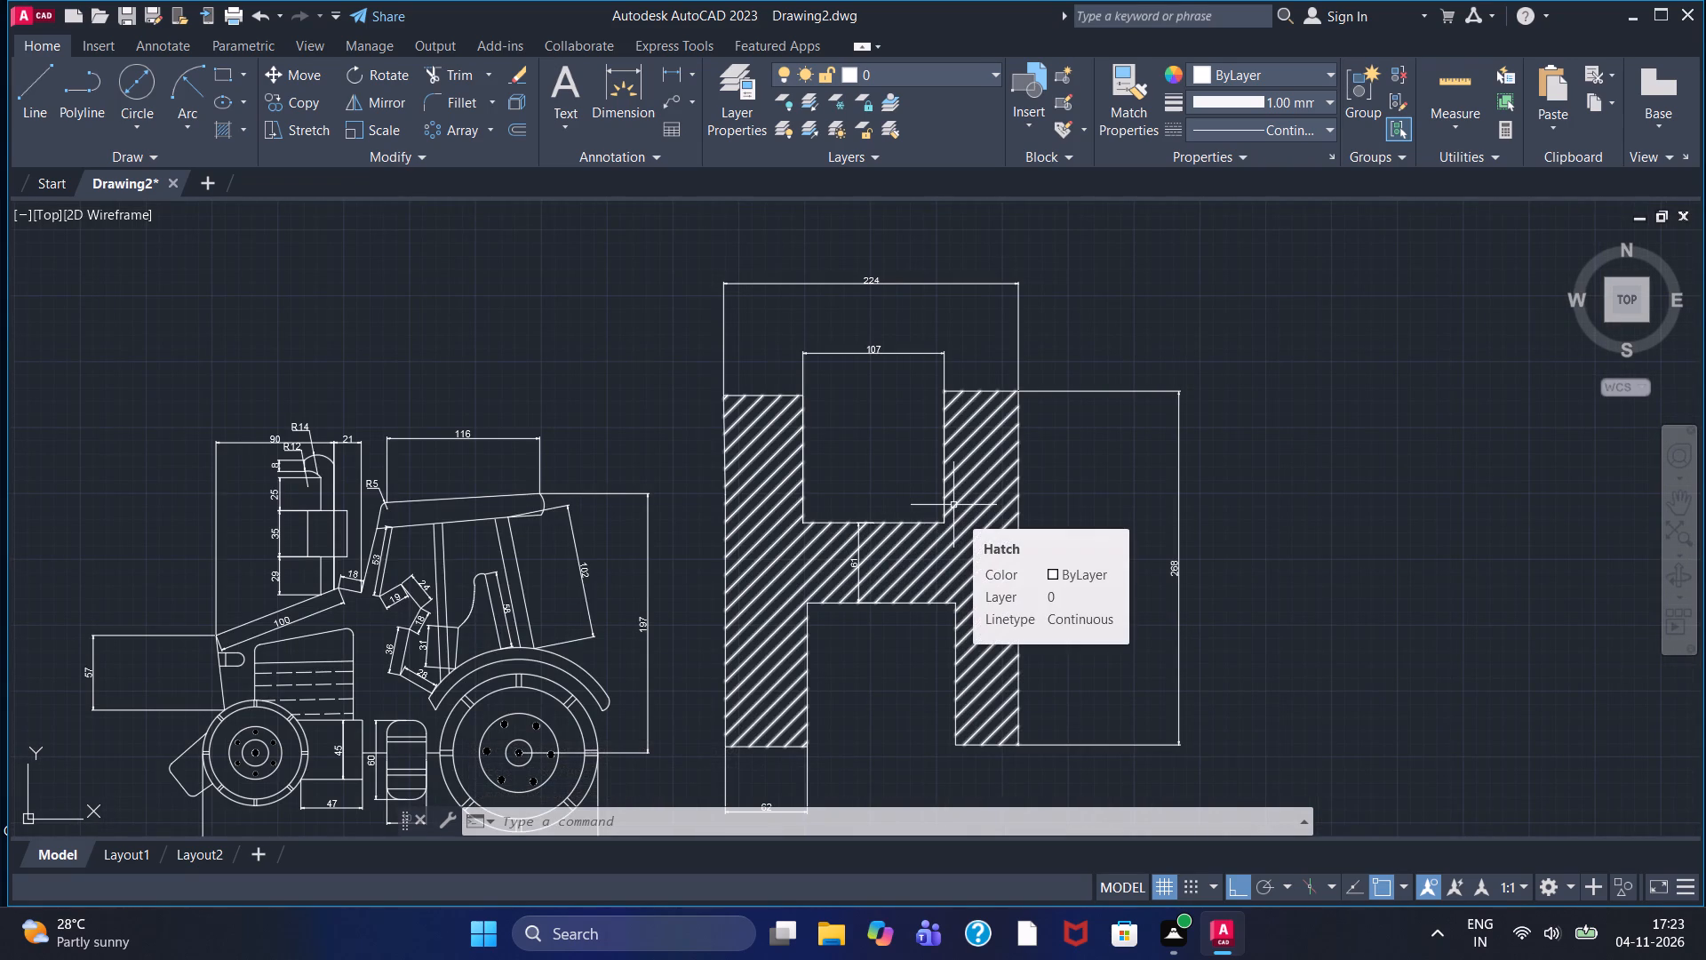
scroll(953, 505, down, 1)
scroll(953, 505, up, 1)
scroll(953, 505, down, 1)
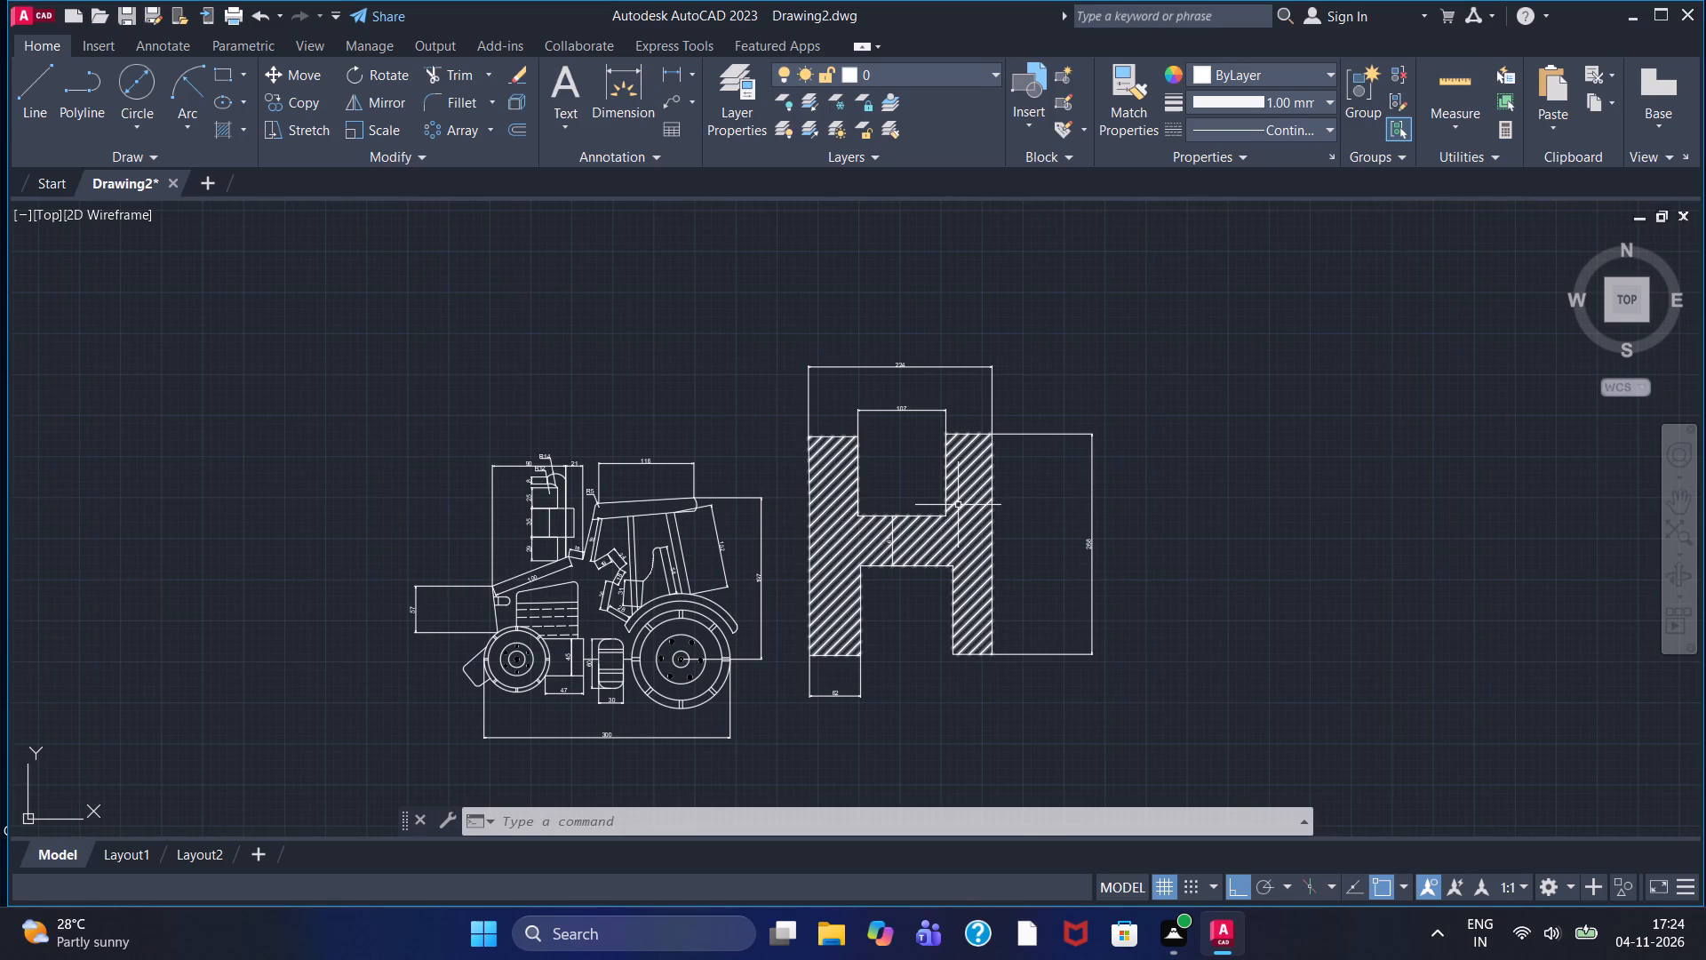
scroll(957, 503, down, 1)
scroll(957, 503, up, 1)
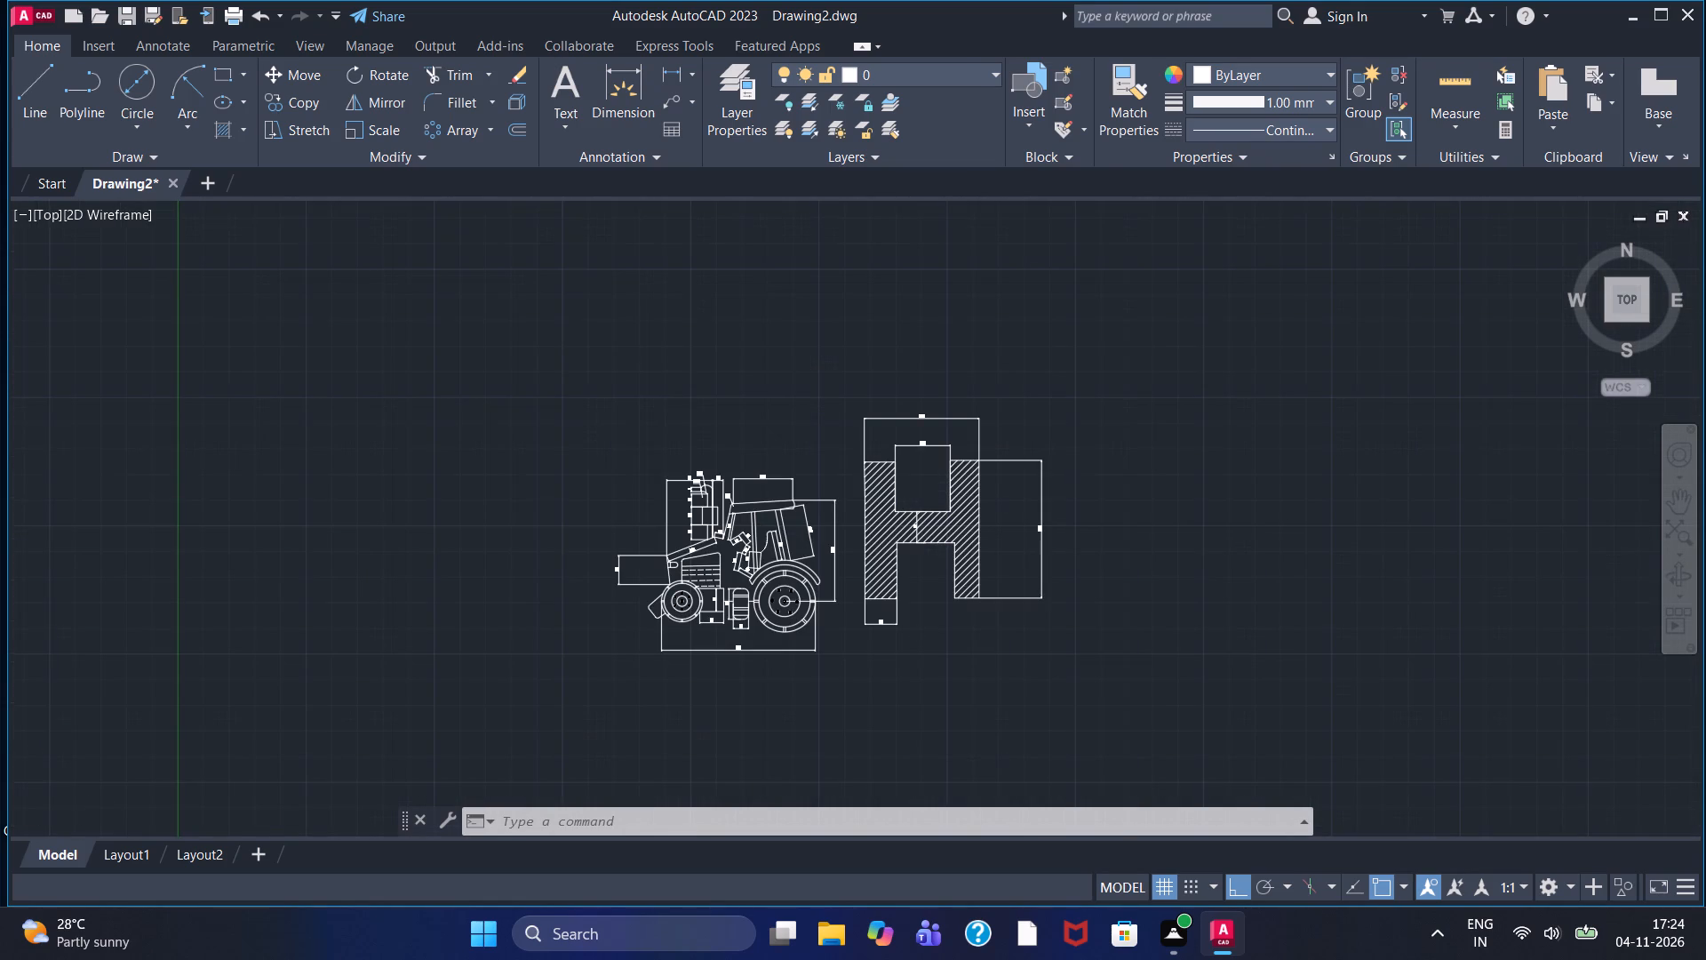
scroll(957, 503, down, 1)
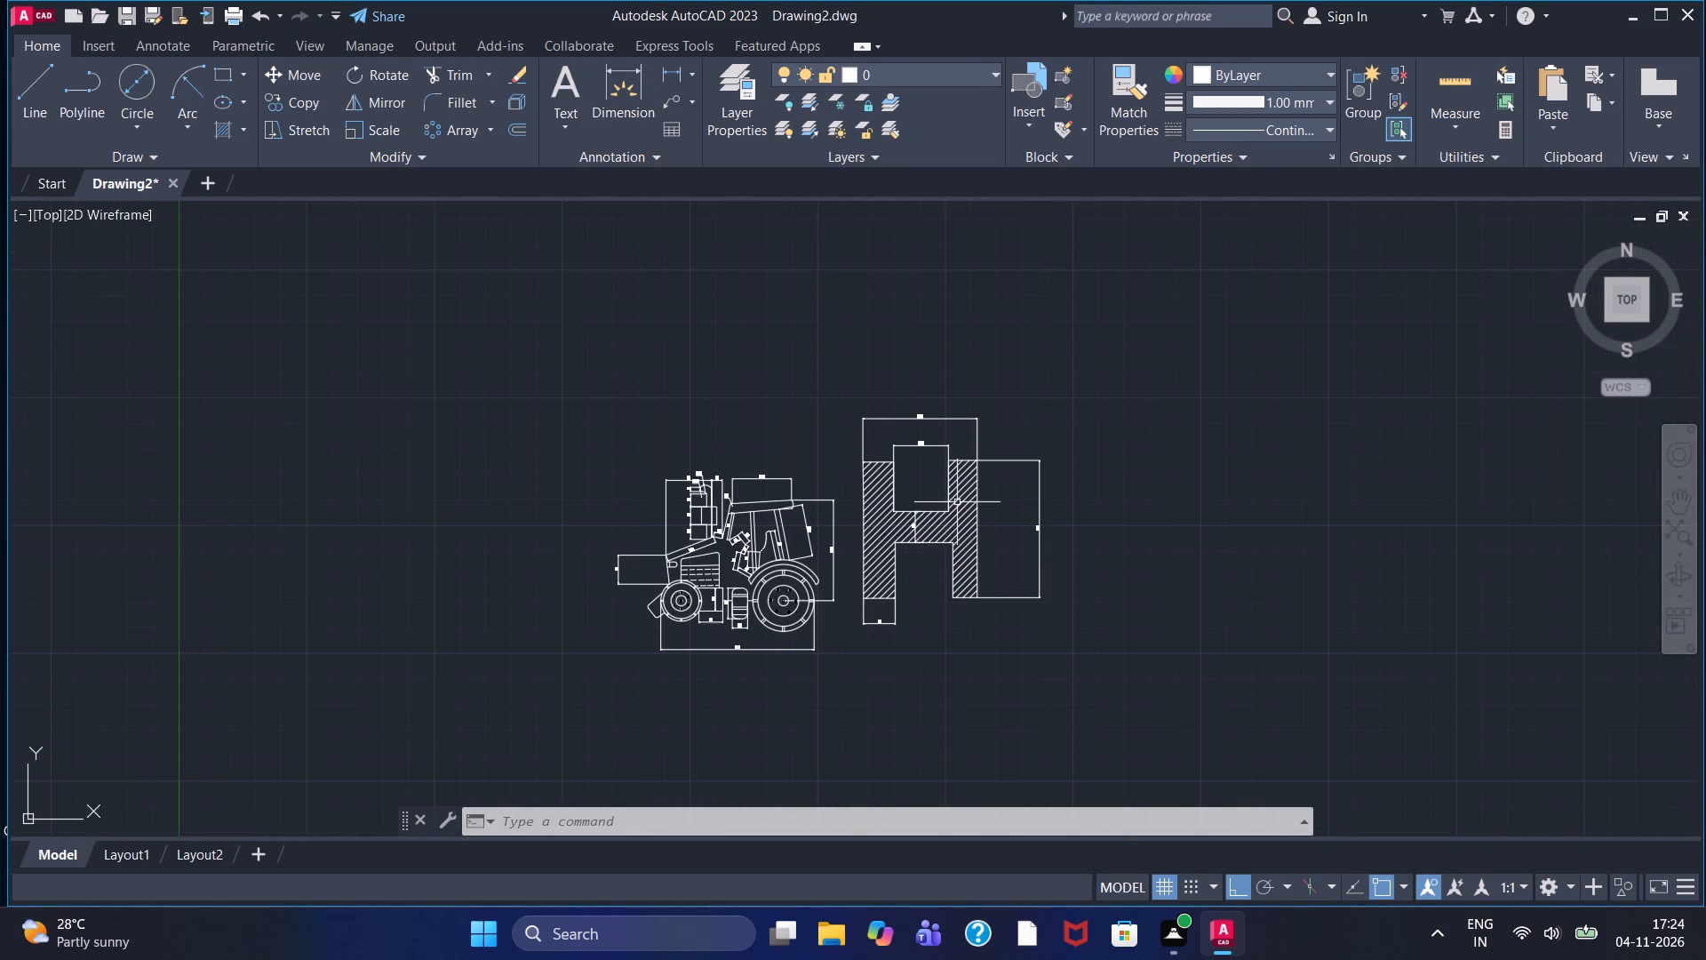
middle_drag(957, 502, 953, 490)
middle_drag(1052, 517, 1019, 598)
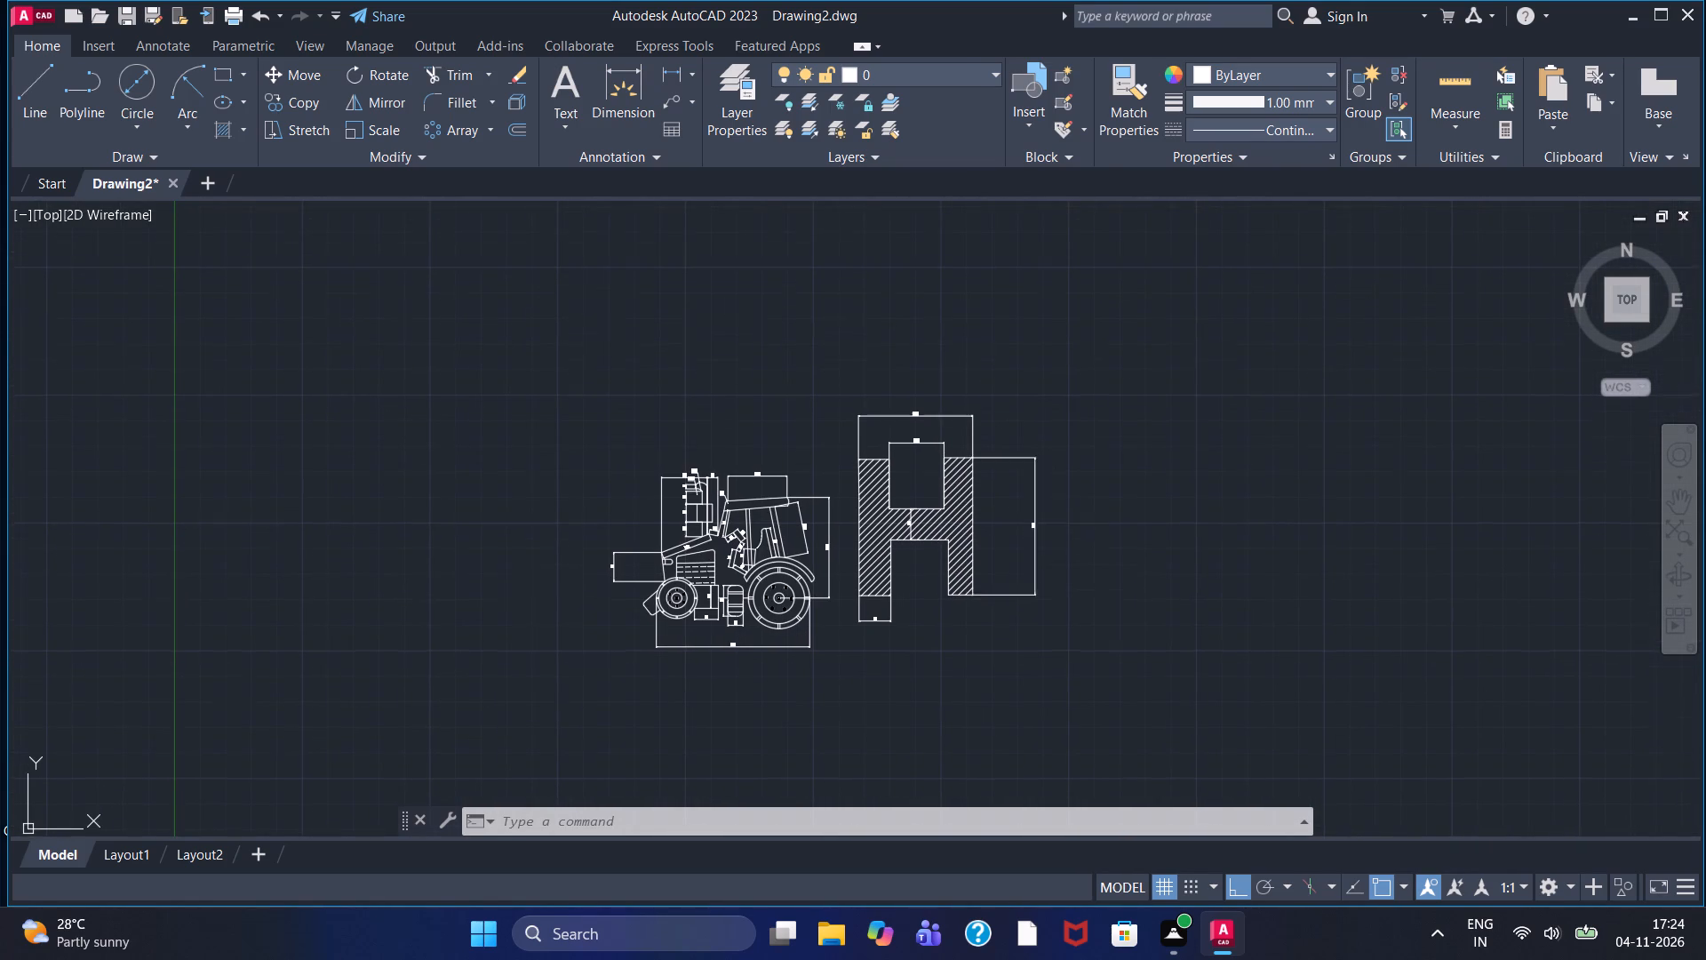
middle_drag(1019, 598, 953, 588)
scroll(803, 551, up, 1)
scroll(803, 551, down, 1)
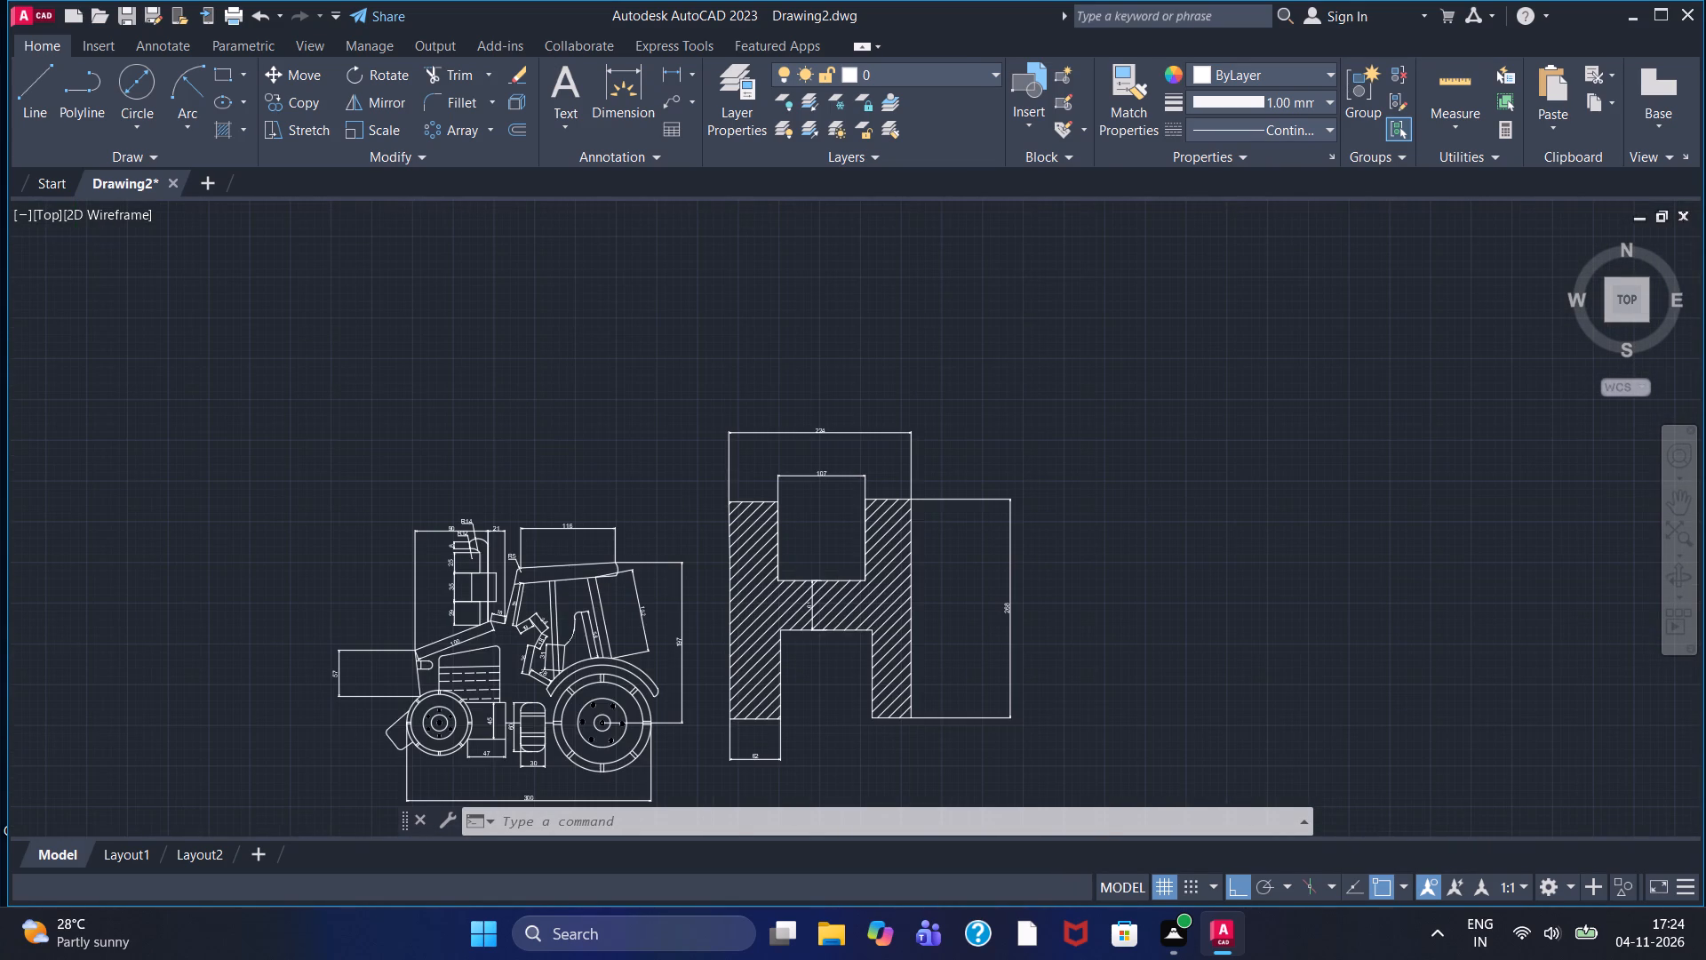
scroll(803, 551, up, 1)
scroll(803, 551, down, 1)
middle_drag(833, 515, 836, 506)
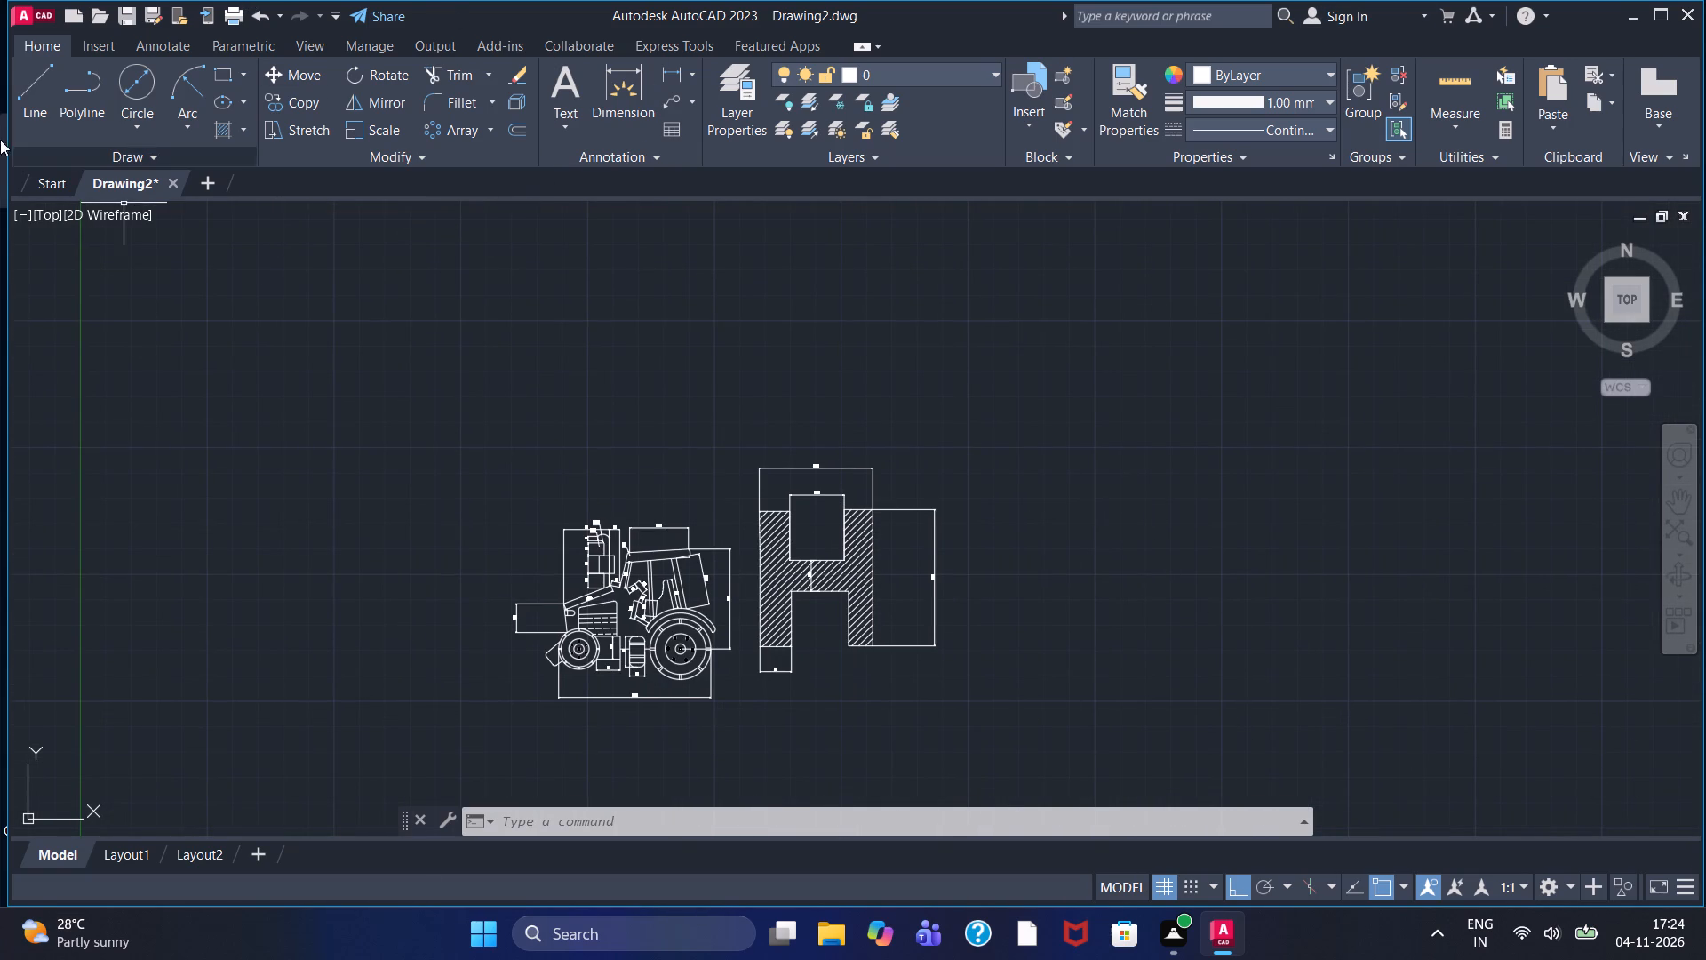
Start an outline beyond the H with orthogonal lines: about 310 down, 134 outward, 170 up, a ledge outward, and up again.
click(23, 101)
scroll(634, 492, up, 1)
middle_drag(623, 458, 449, 372)
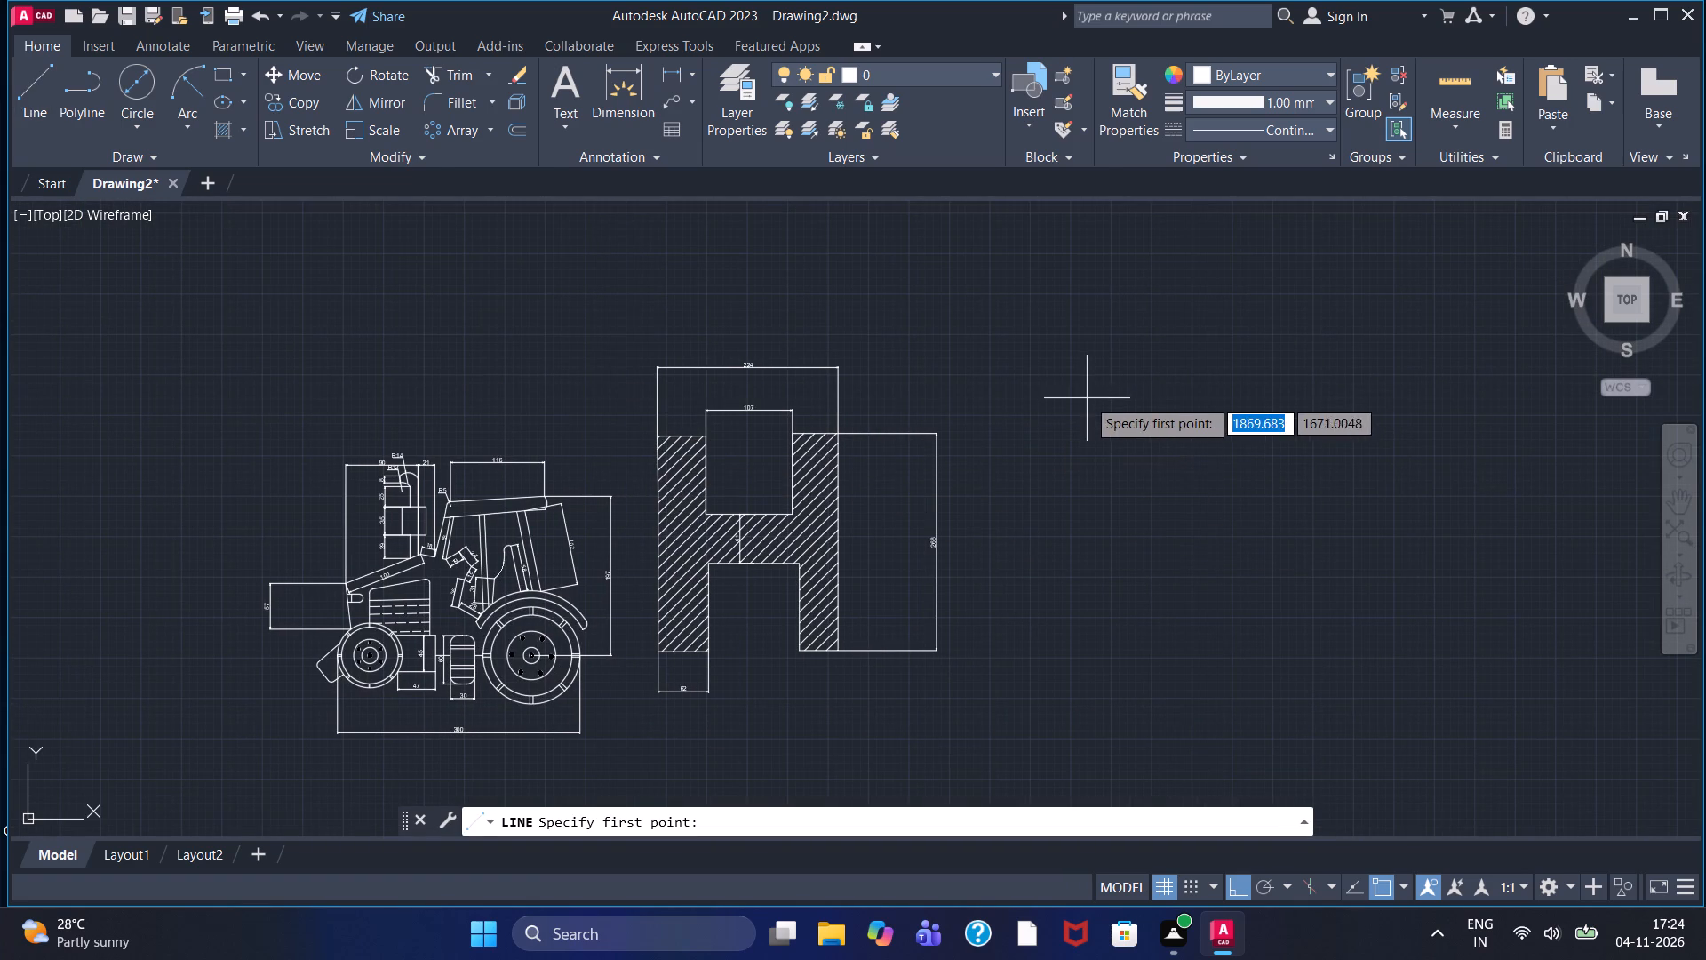
click(1008, 421)
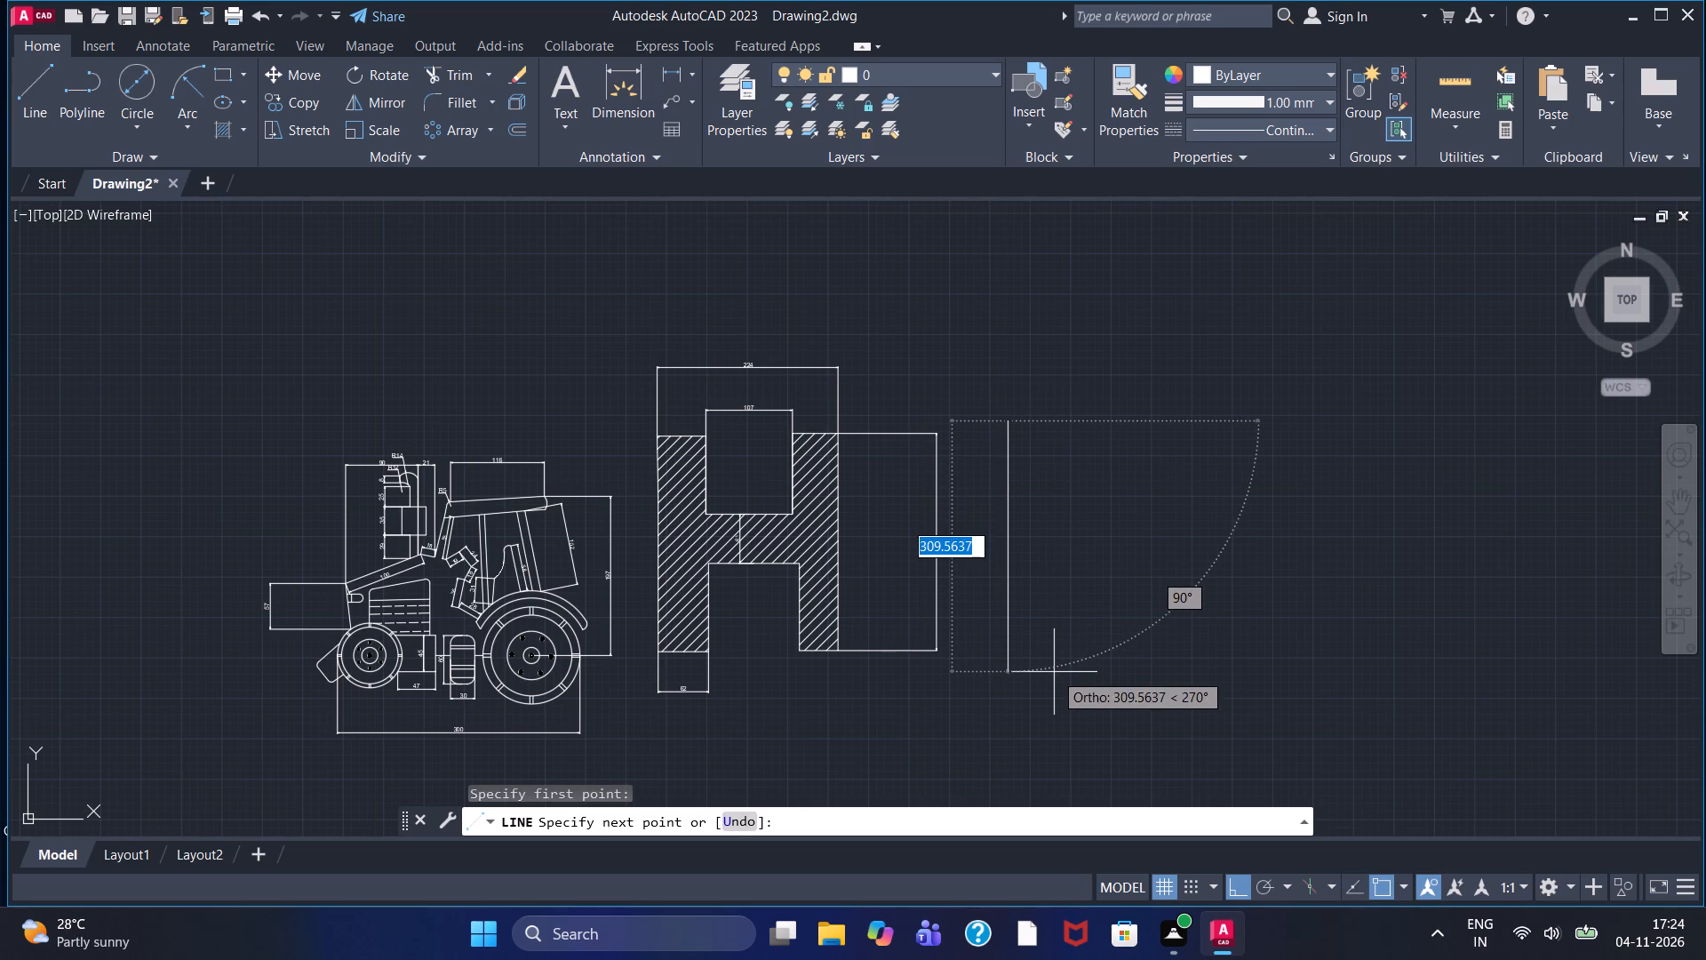
click(1054, 672)
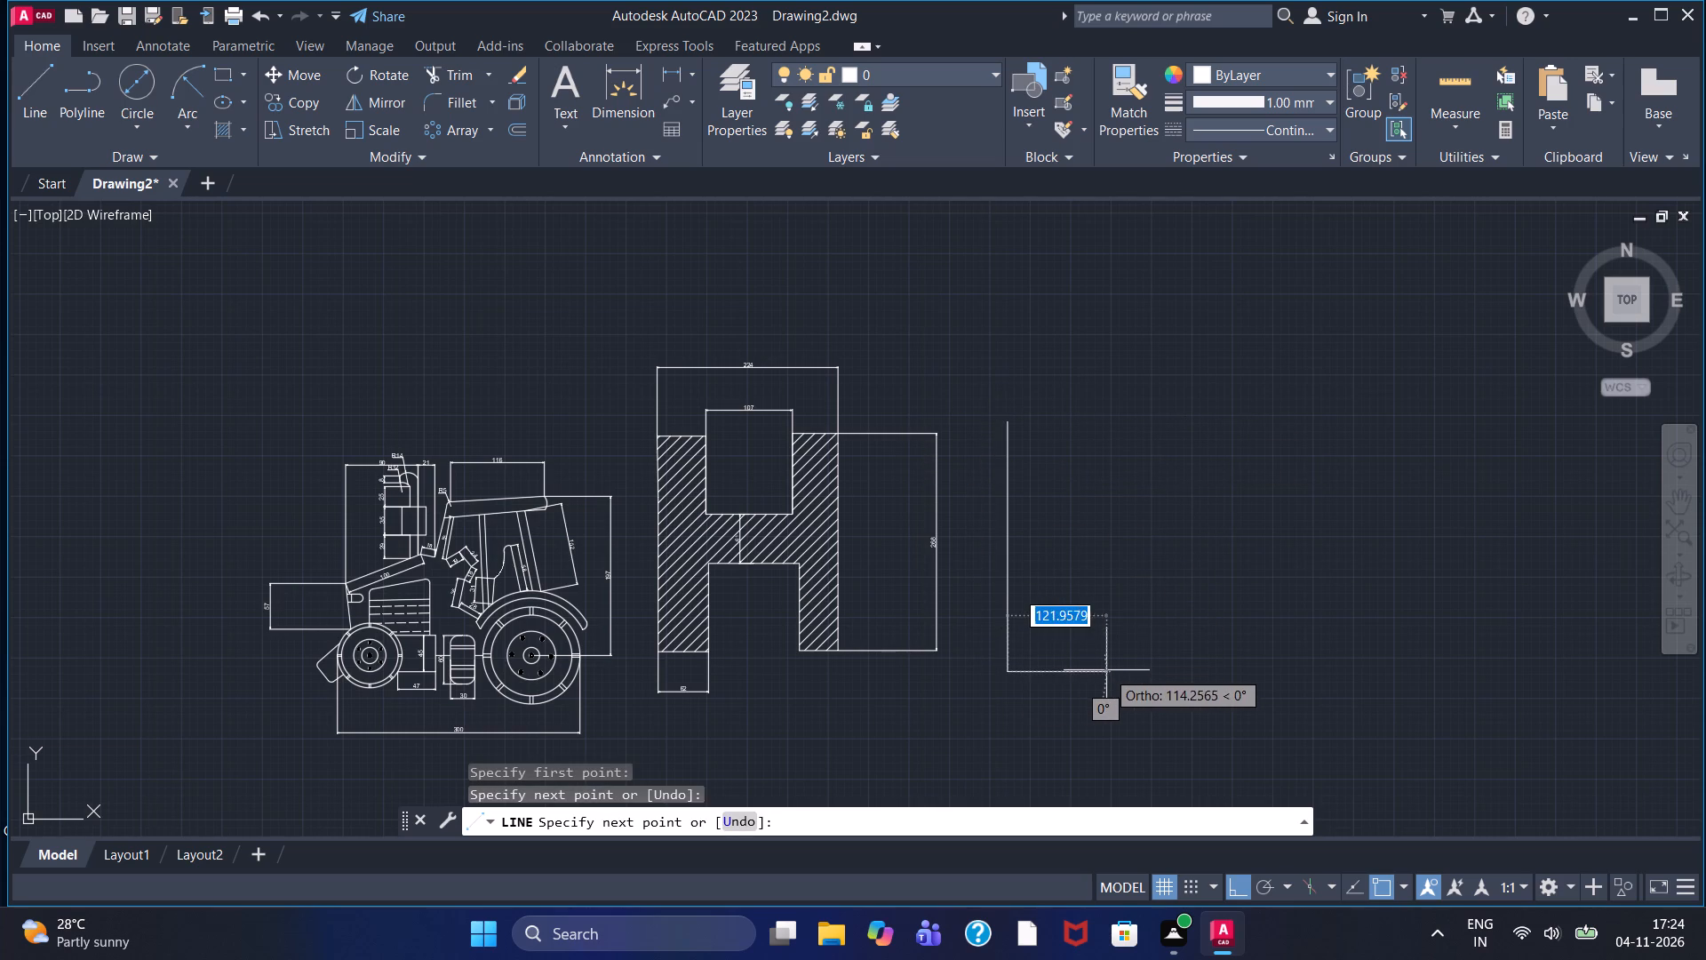
click(1116, 668)
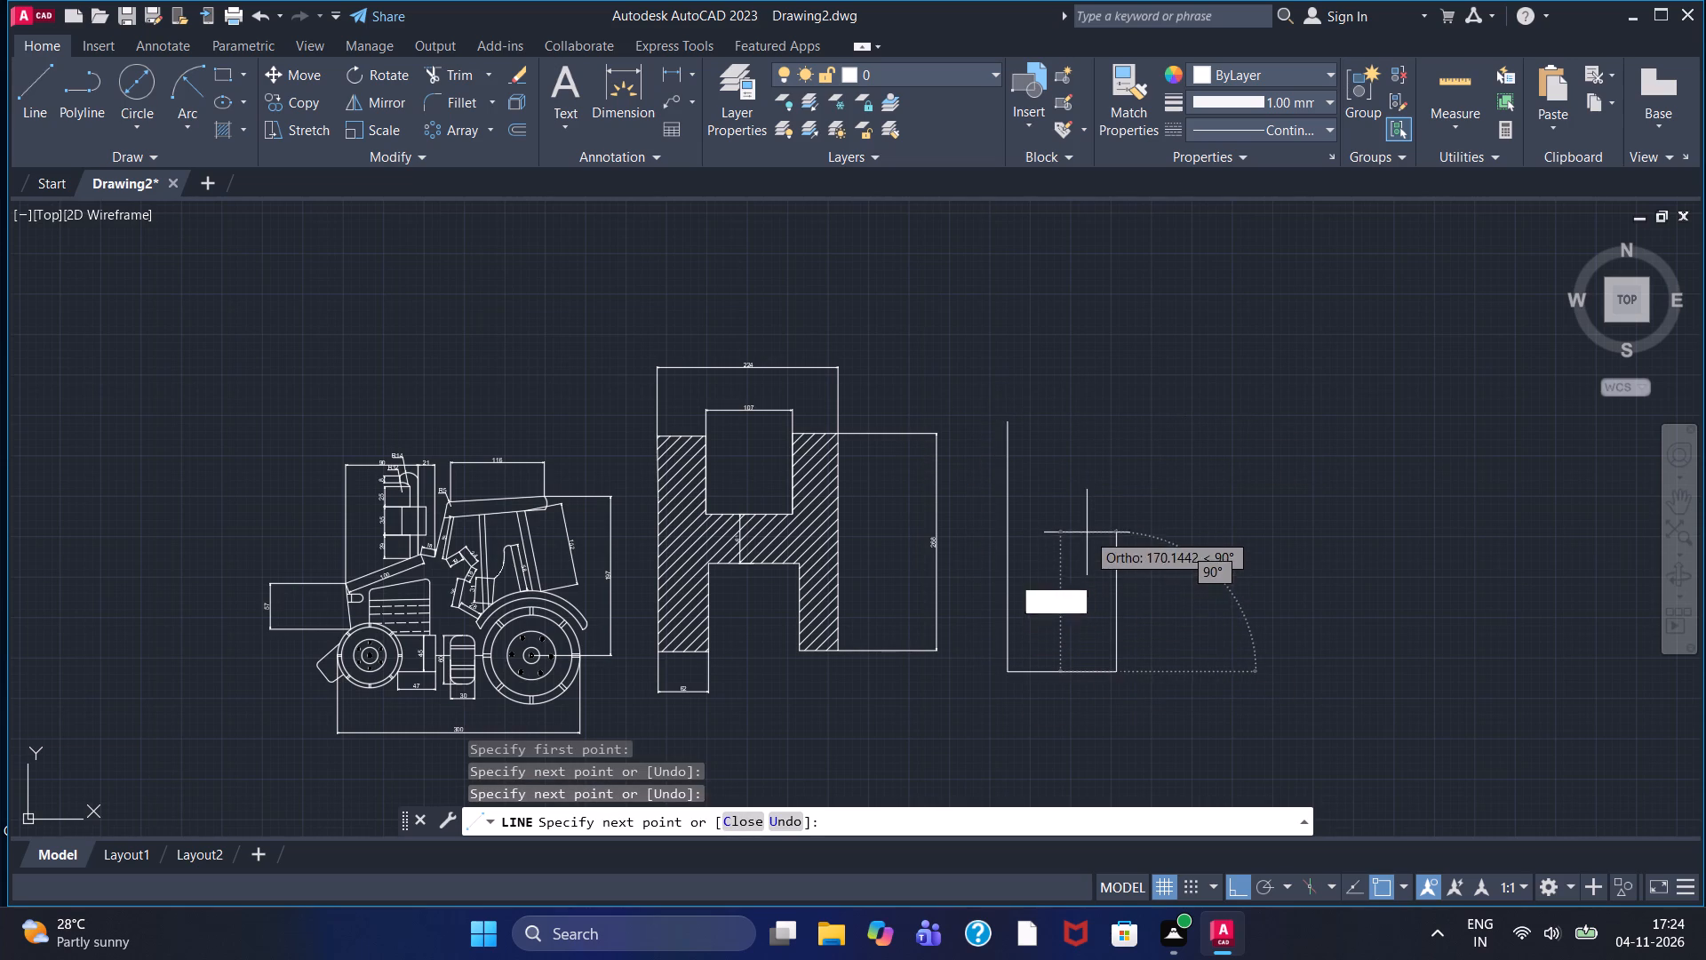
click(1087, 532)
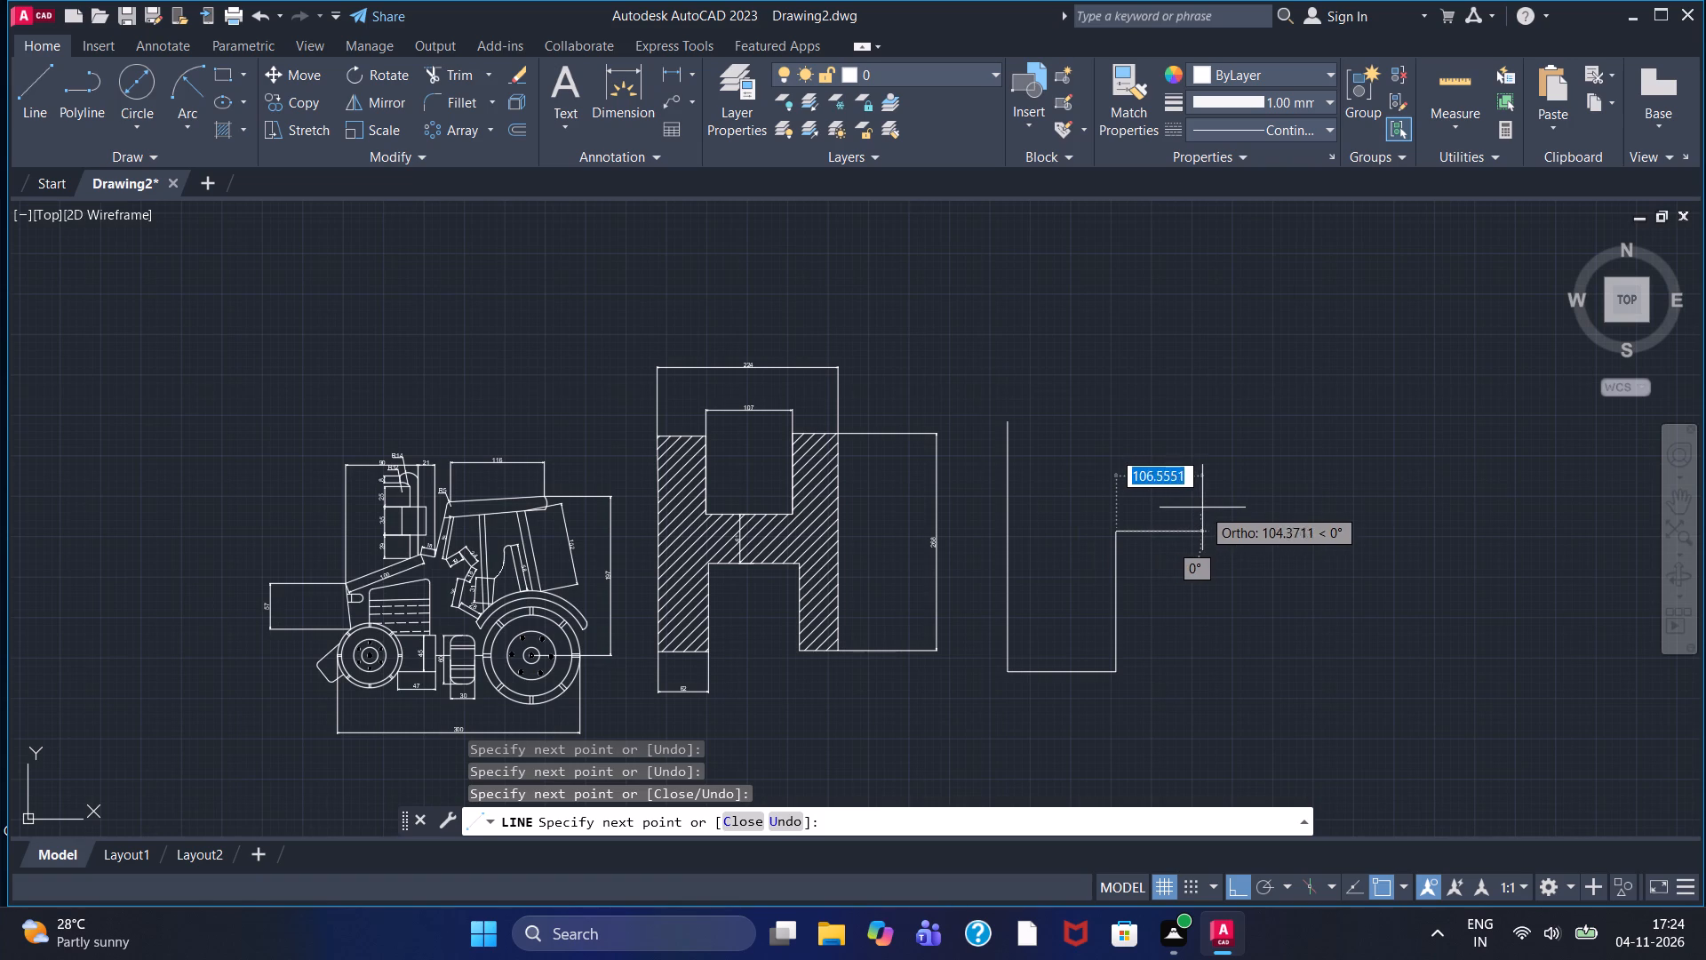
drag(1205, 508, 1207, 494)
double_click(1218, 360)
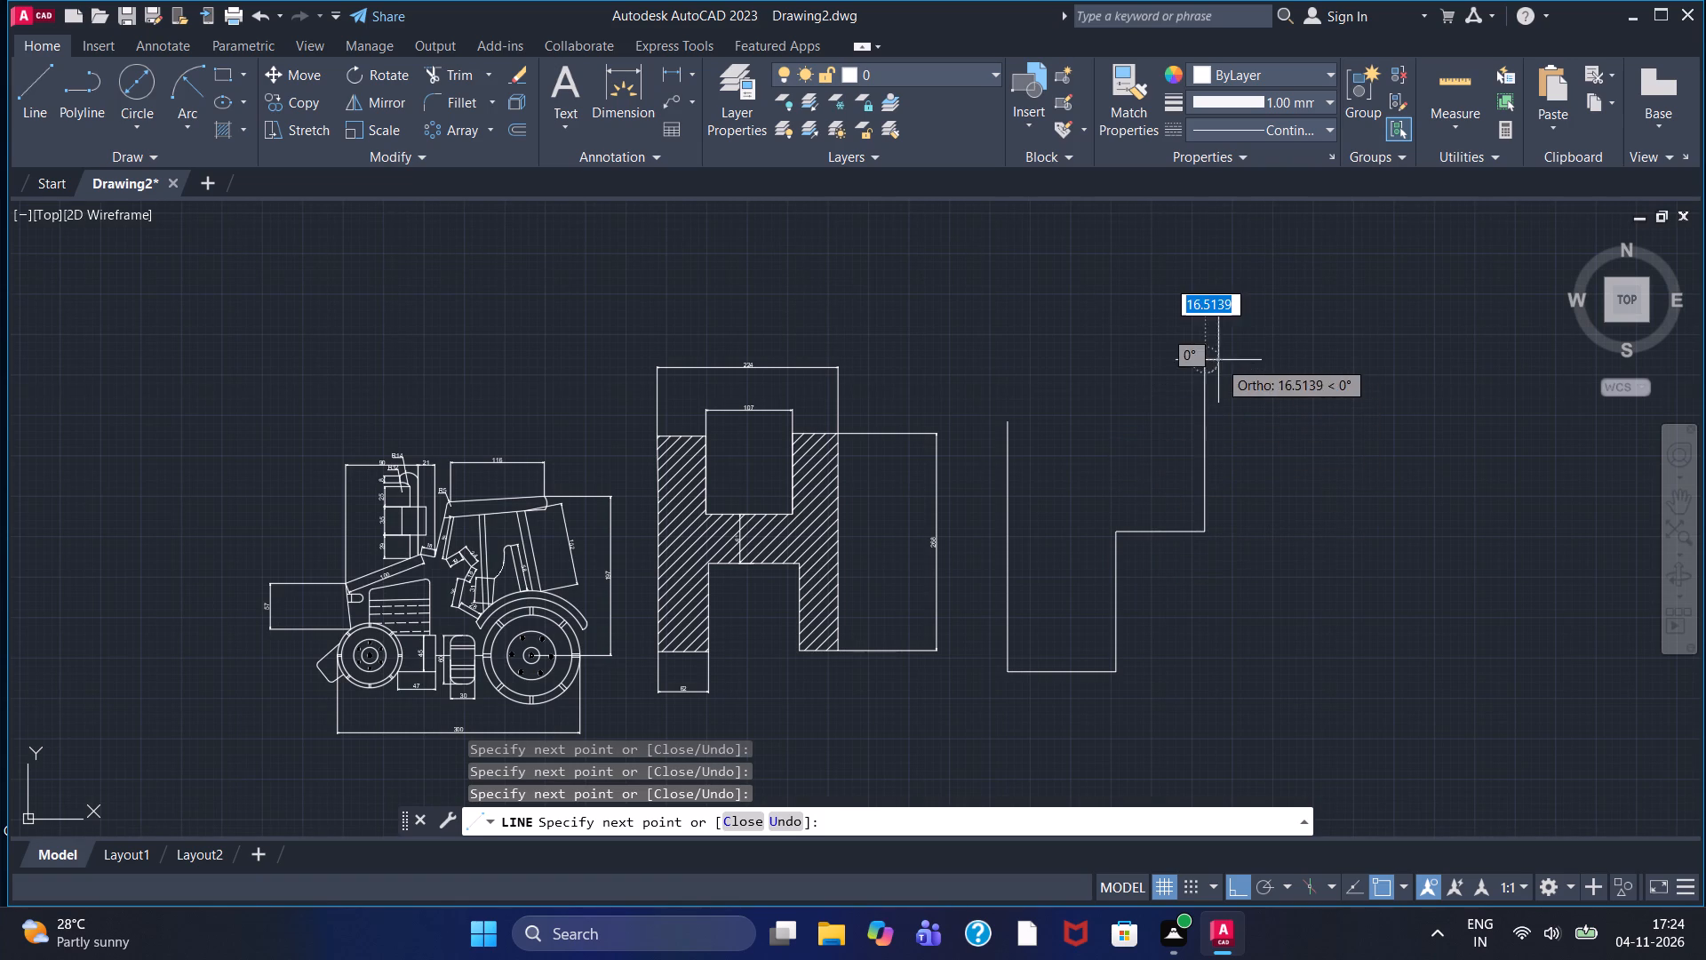
Continue the outline with an overhanging upper block: outward, up, back toward the H, down, and about 58 further toward the H.
drag(1292, 329, 1295, 303)
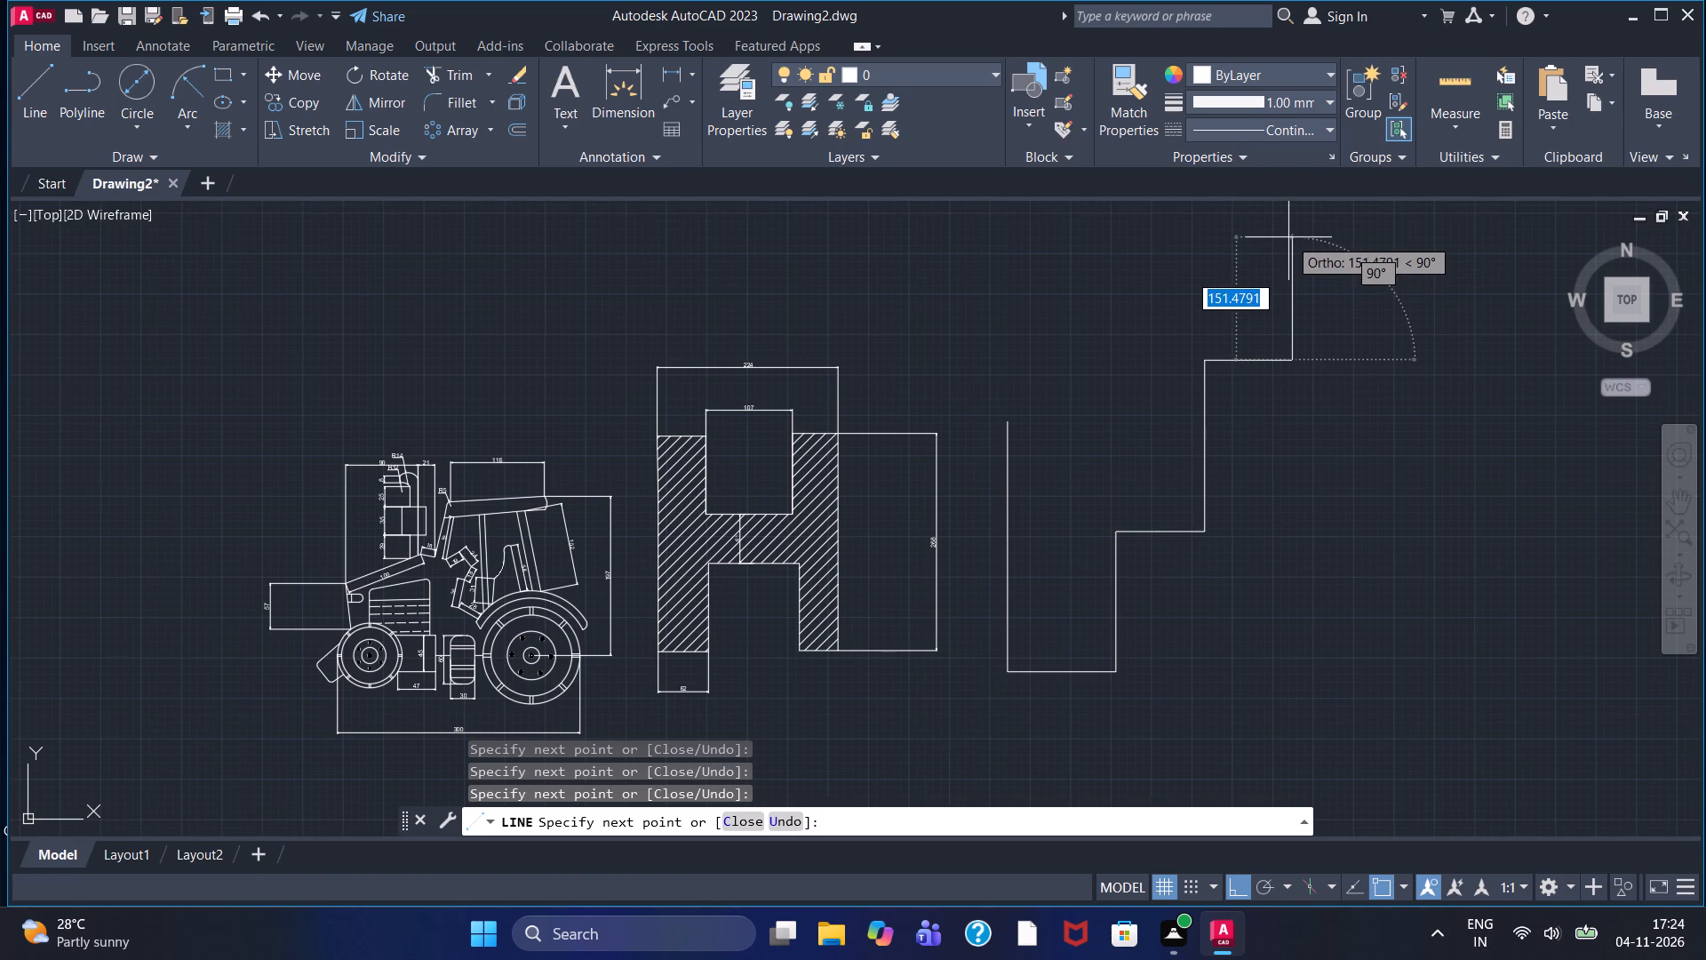
double_click(1289, 222)
drag(1123, 290, 1130, 315)
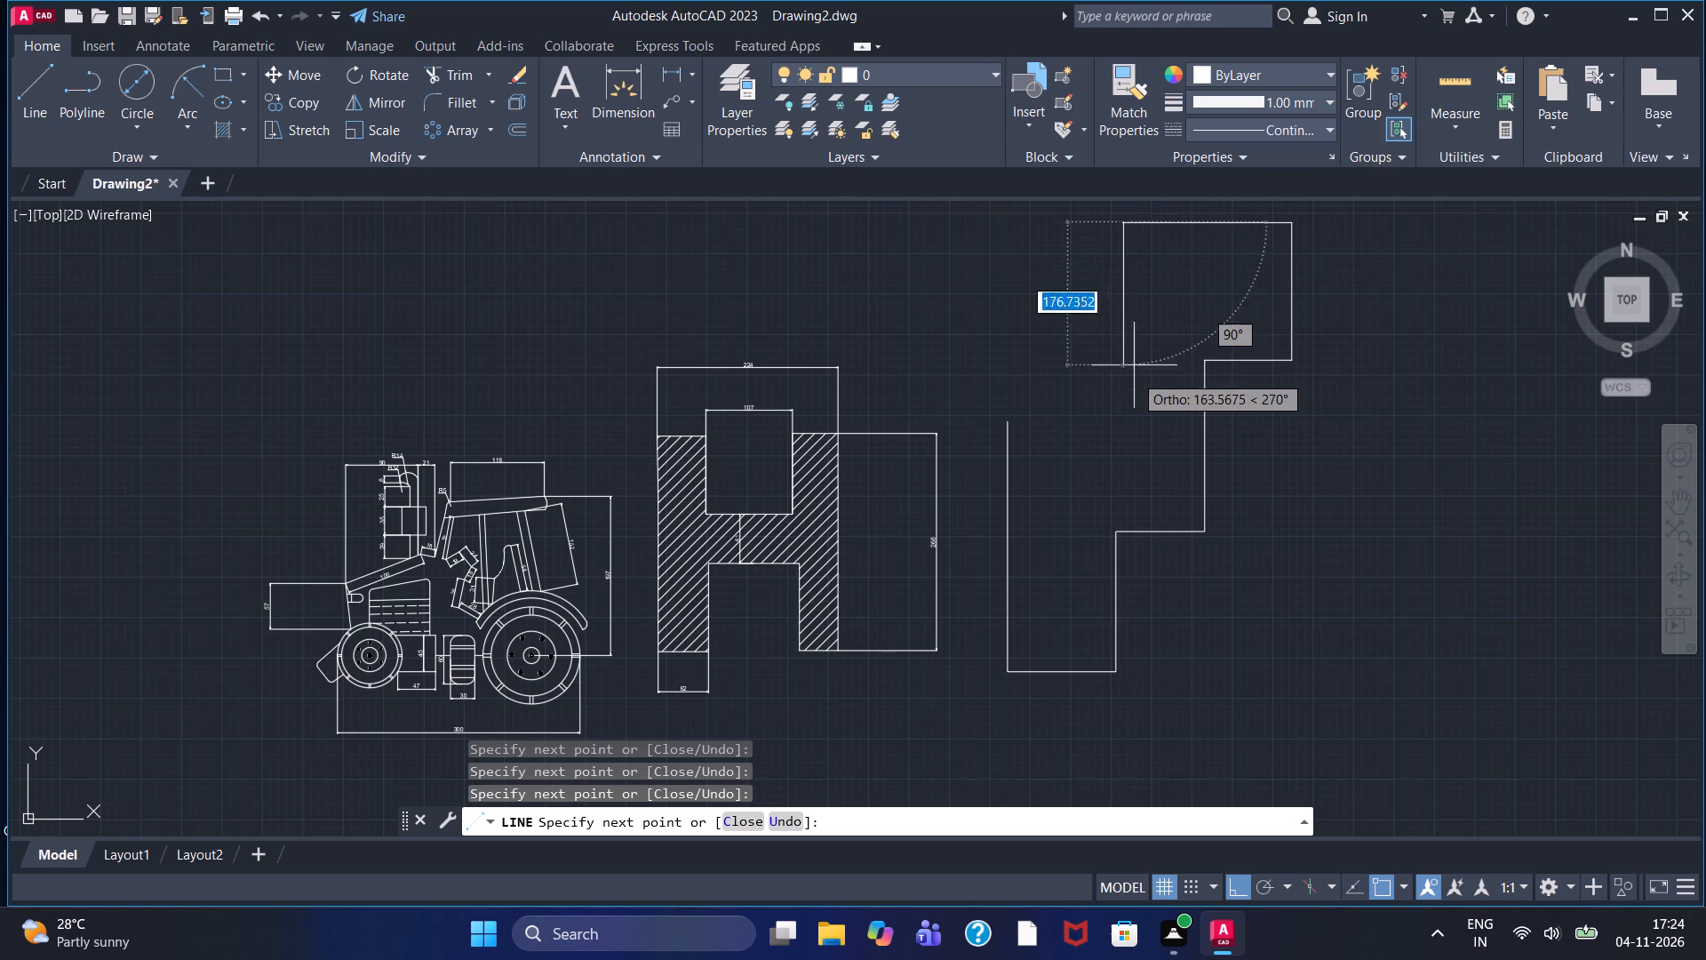
click(1131, 413)
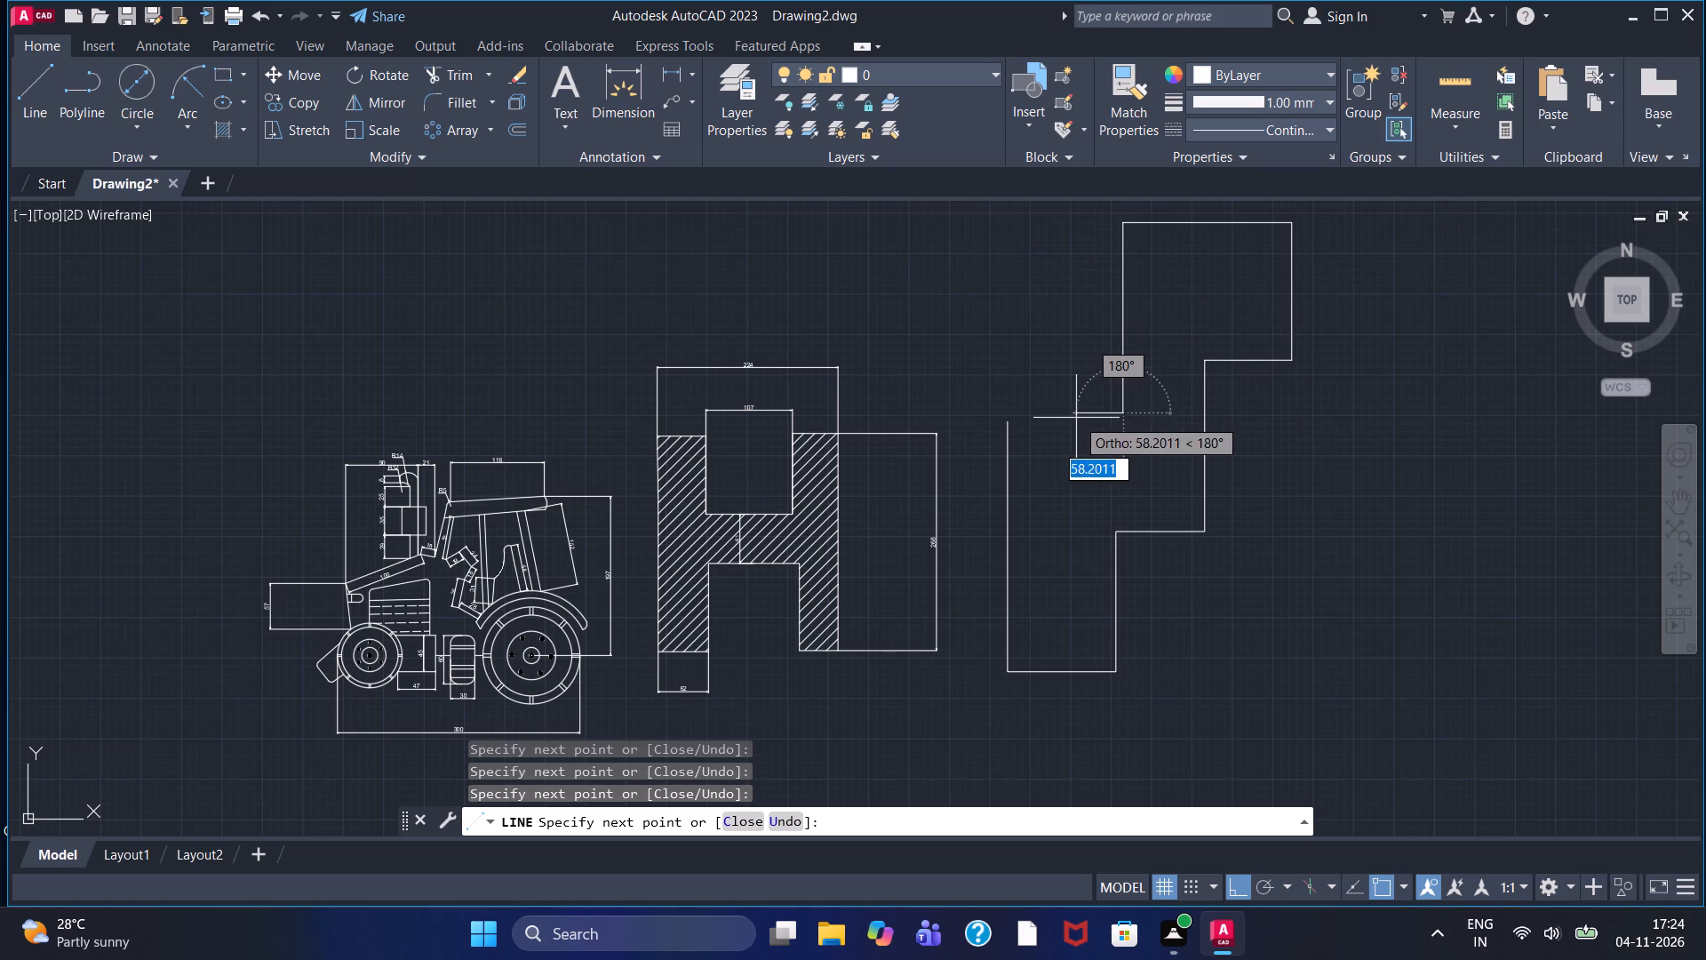
click(1076, 418)
Finish the outline with a tall narrow column rising above the block, running down to the outline's starting point.
middle_drag(1049, 268, 1071, 408)
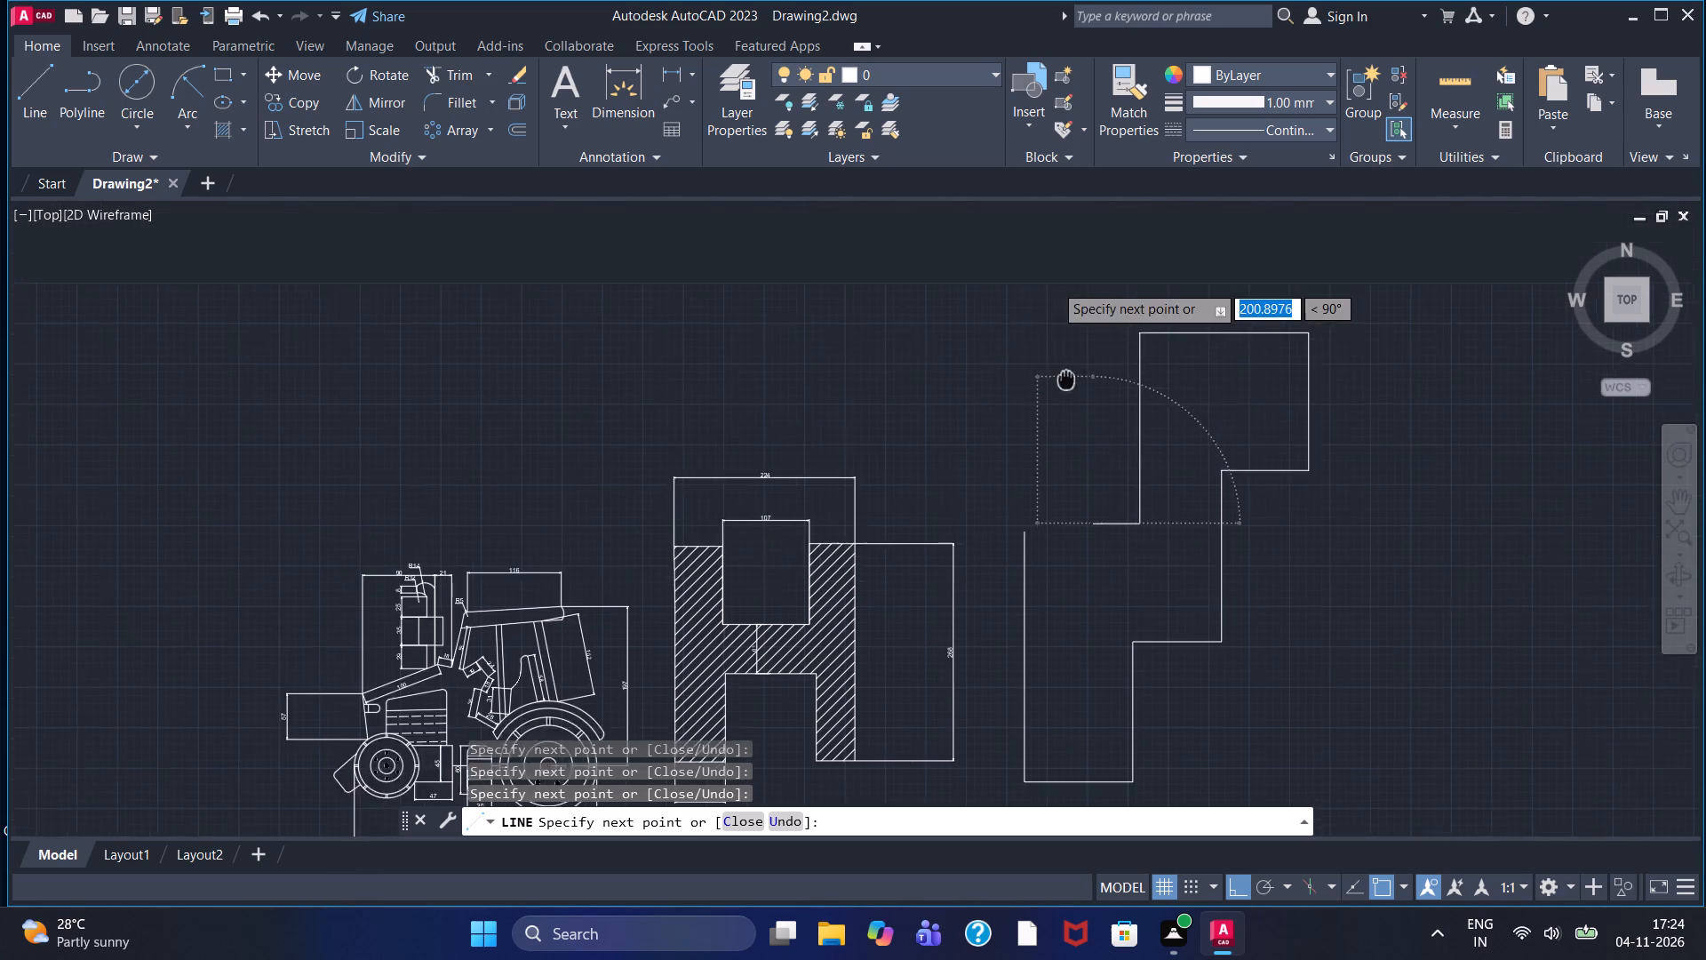
middle_drag(1071, 408, 1076, 444)
triple_click(1078, 308)
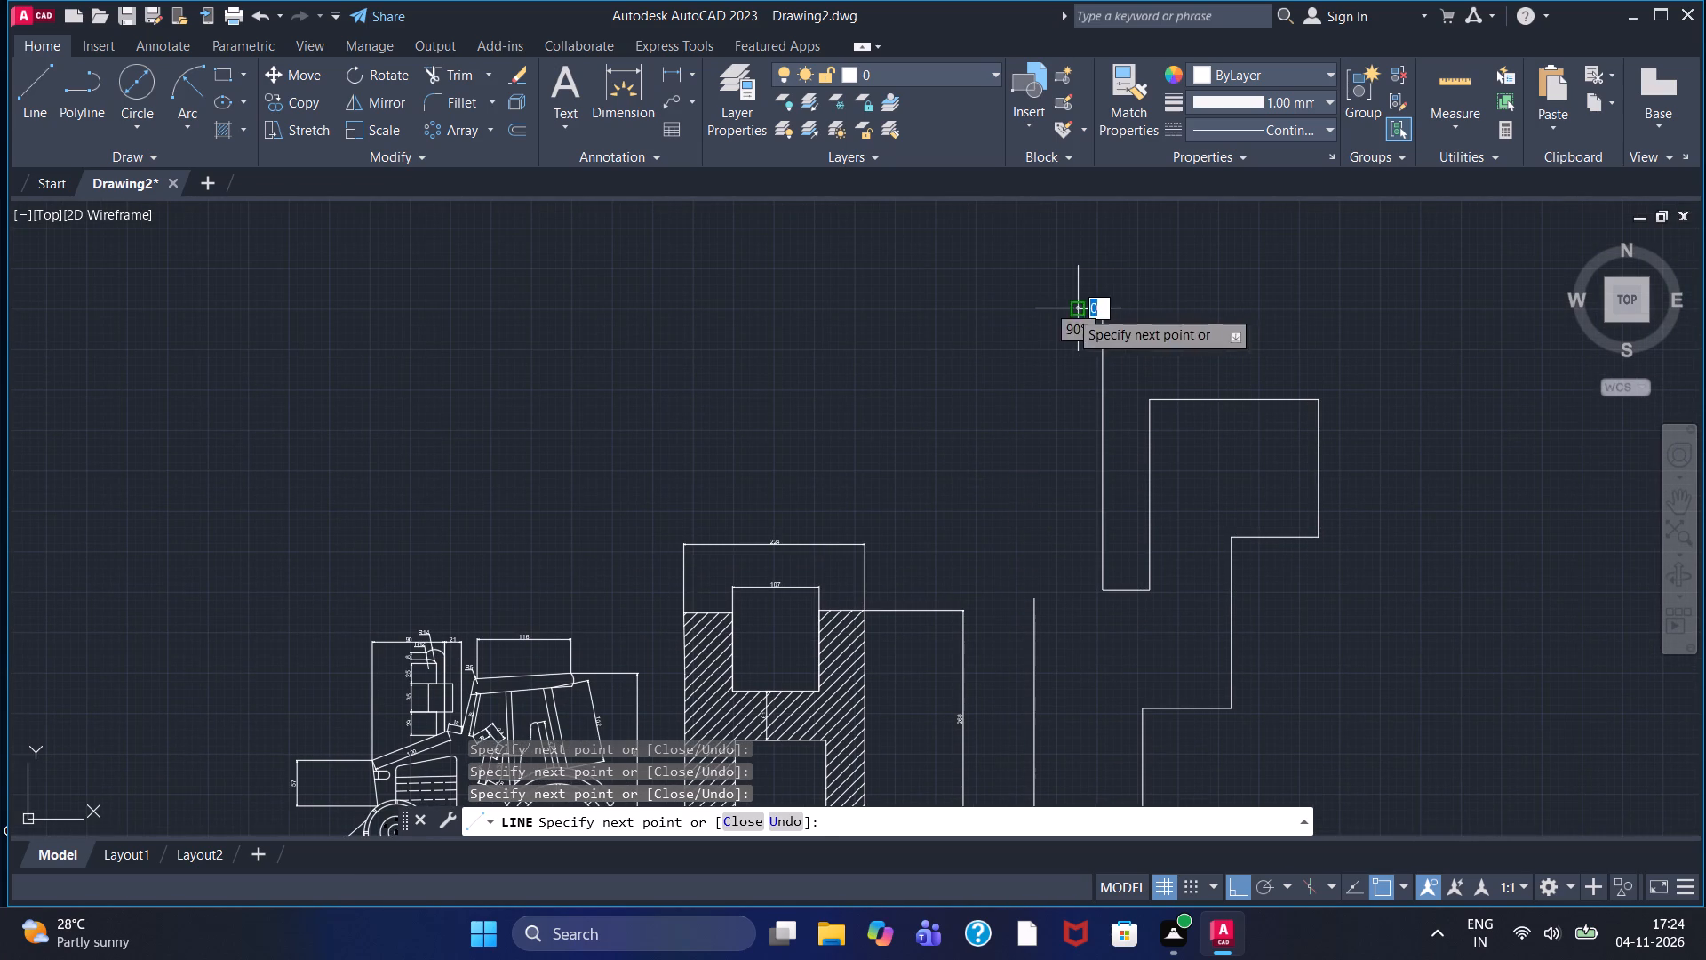
double_click(1033, 342)
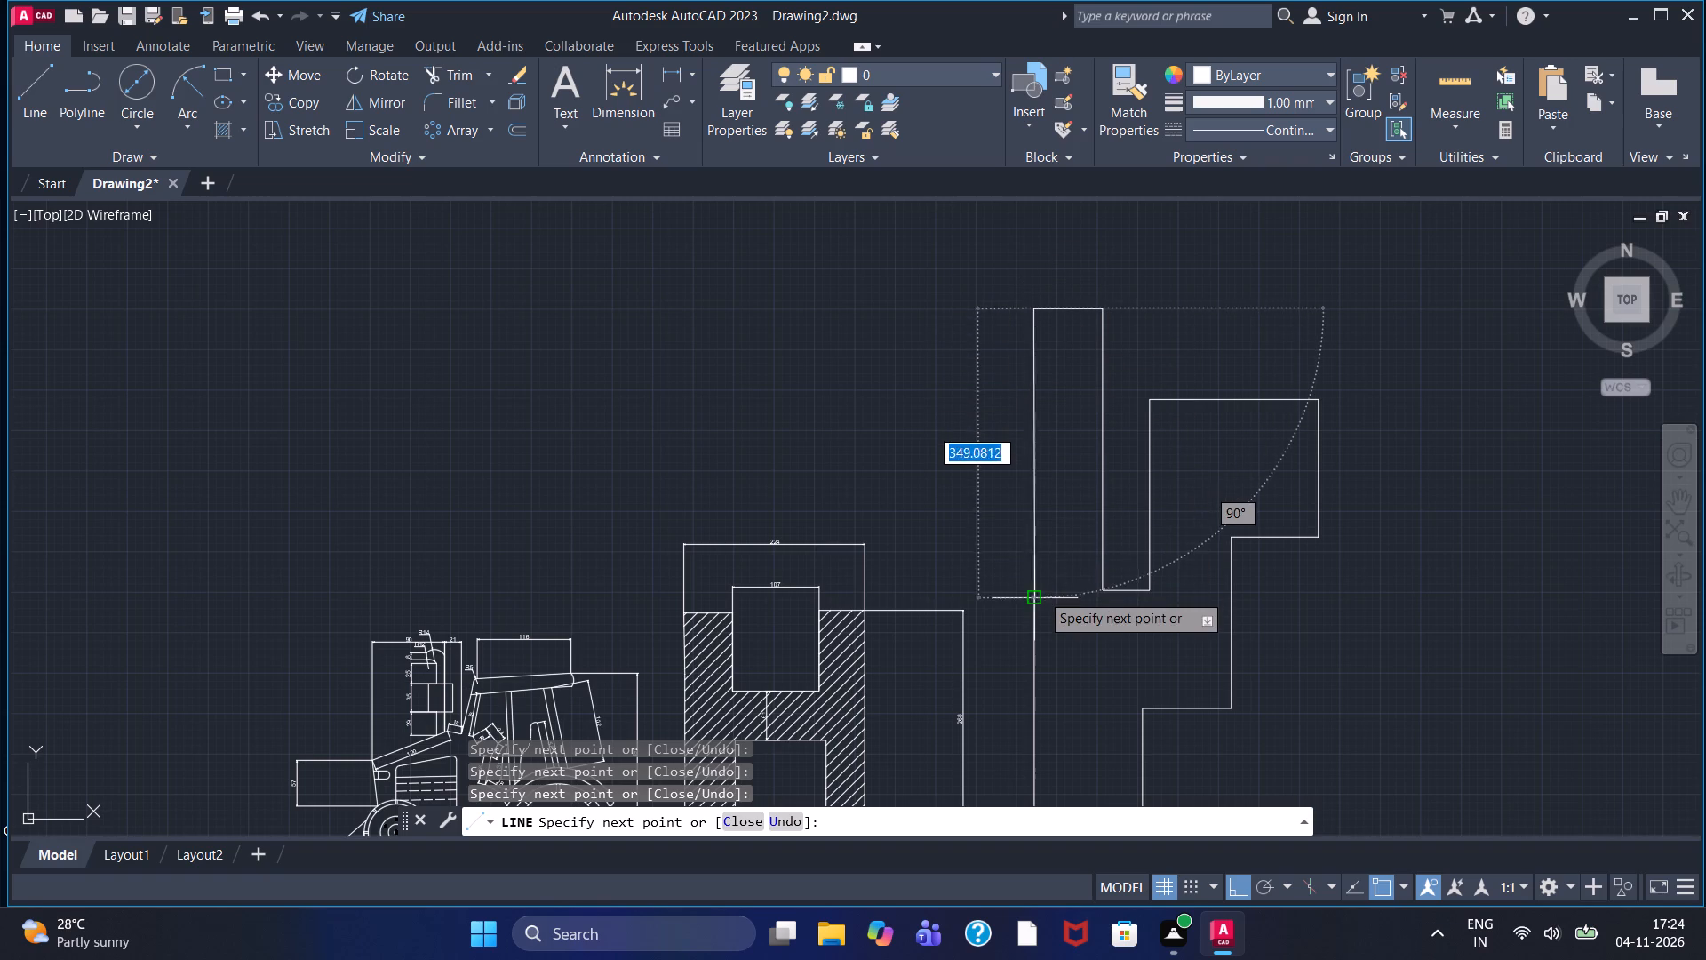
triple_click(1040, 599)
right_click(1061, 537)
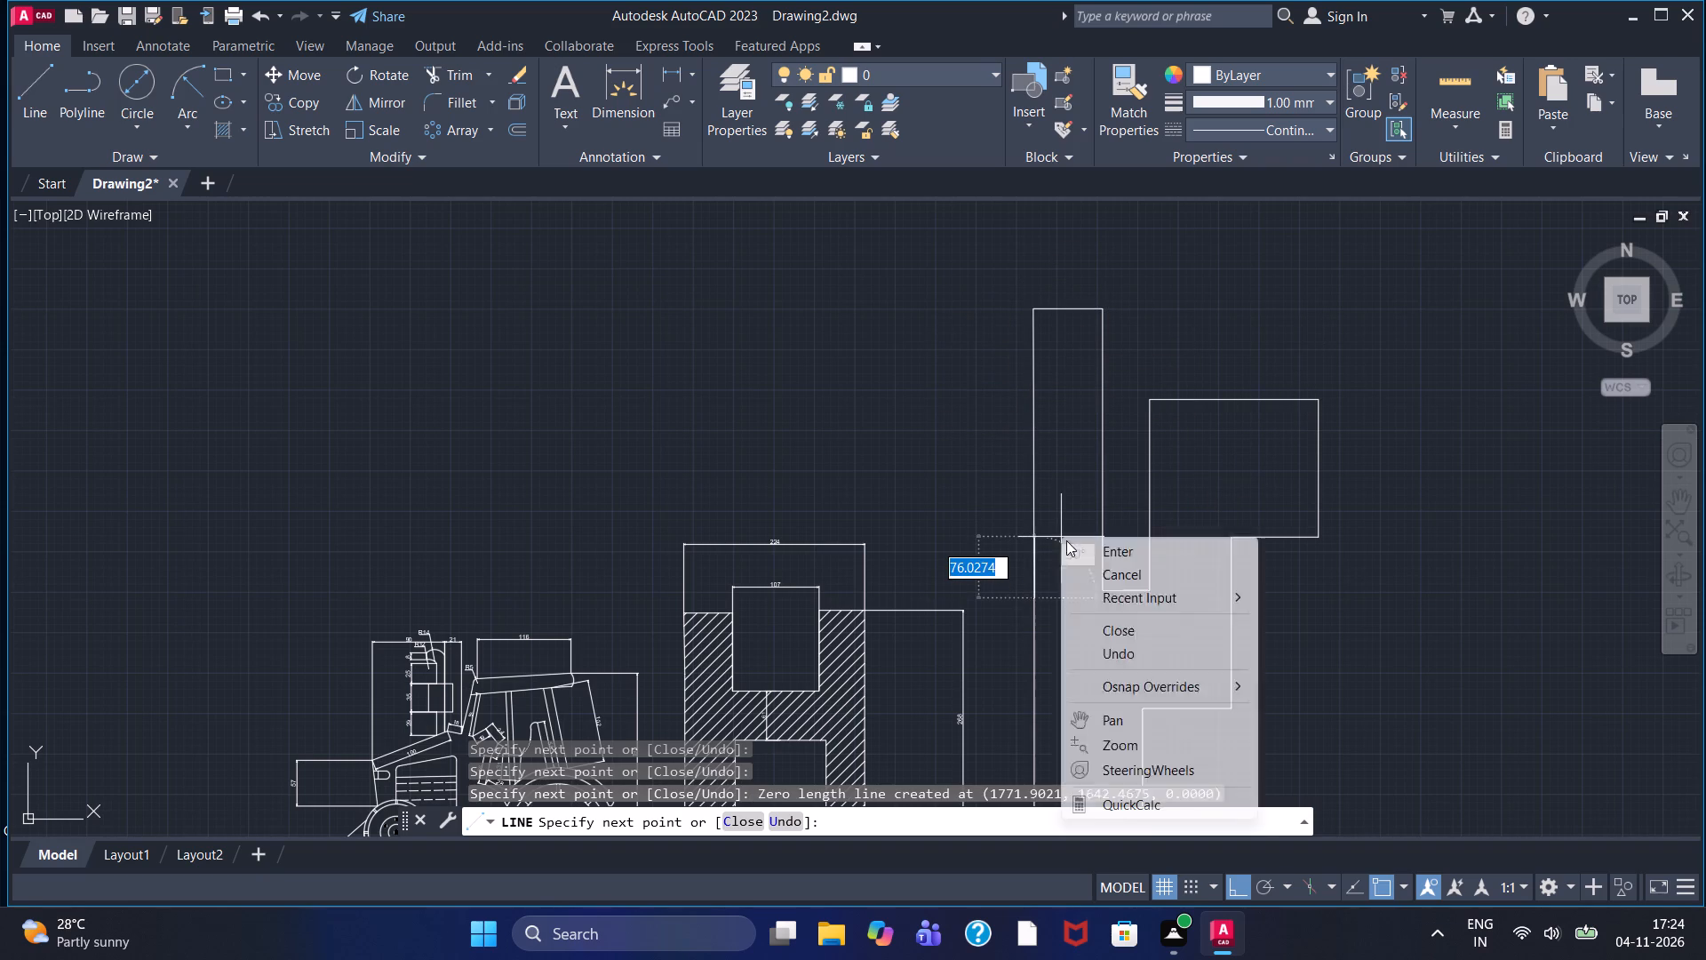
click(1080, 543)
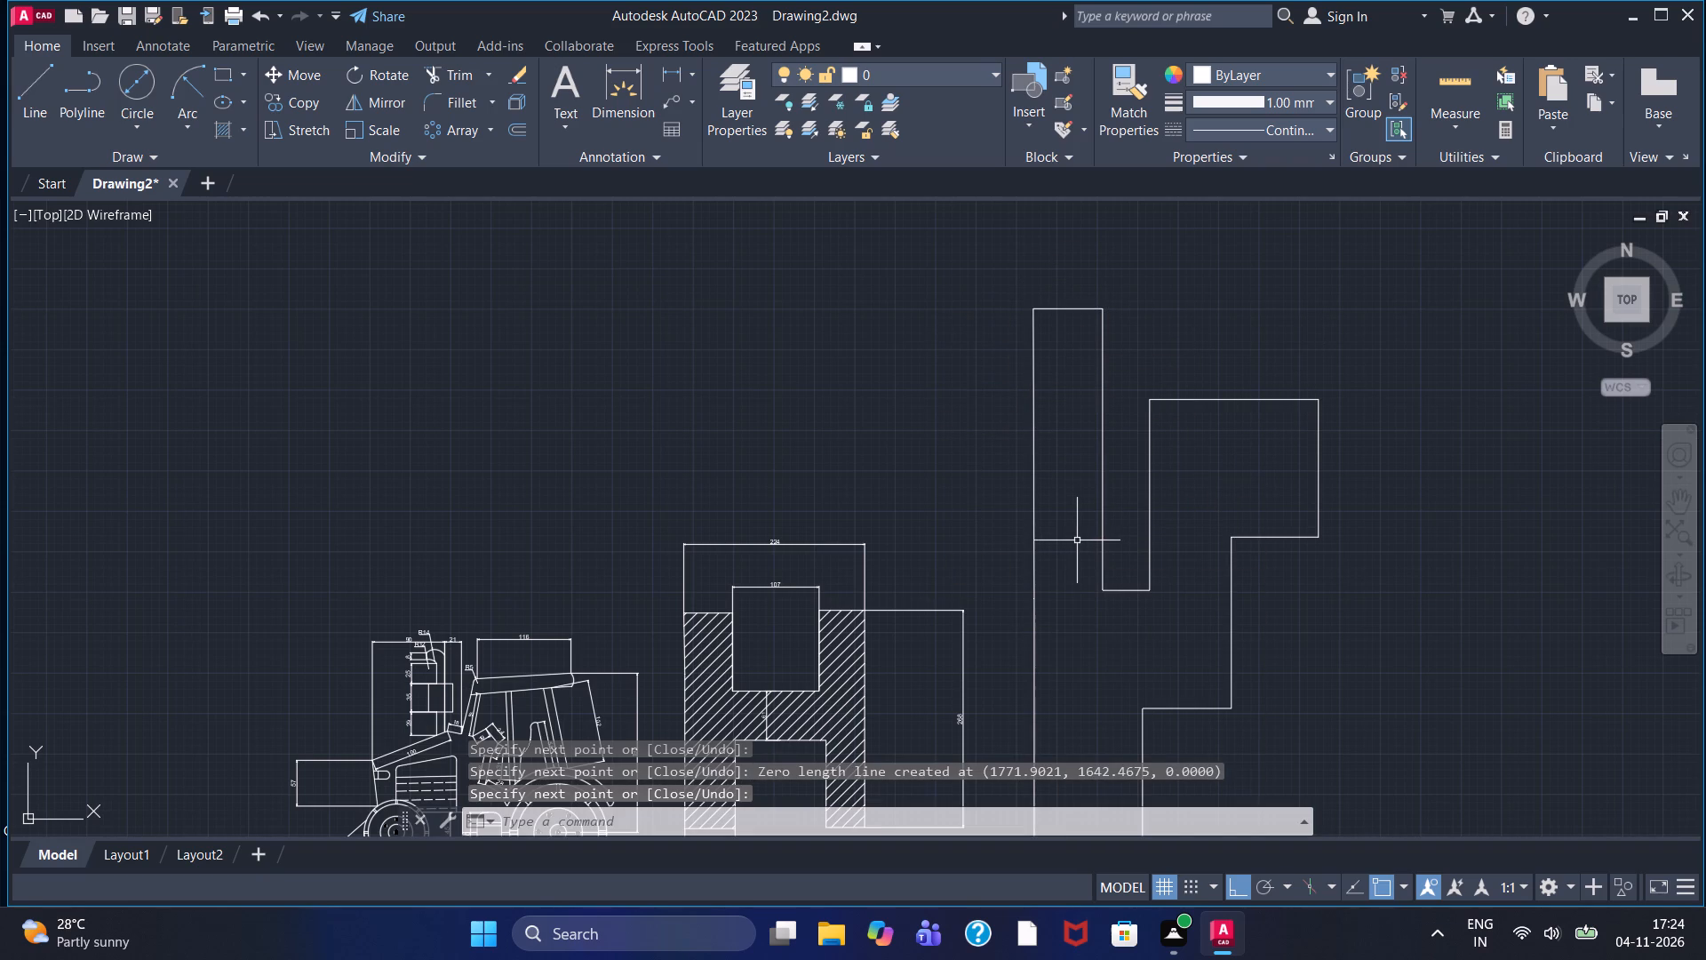
Add a linear dimension for the new outline's bottom edge, placed below it.
middle_drag(1077, 540, 1078, 497)
scroll(1078, 497, down, 1)
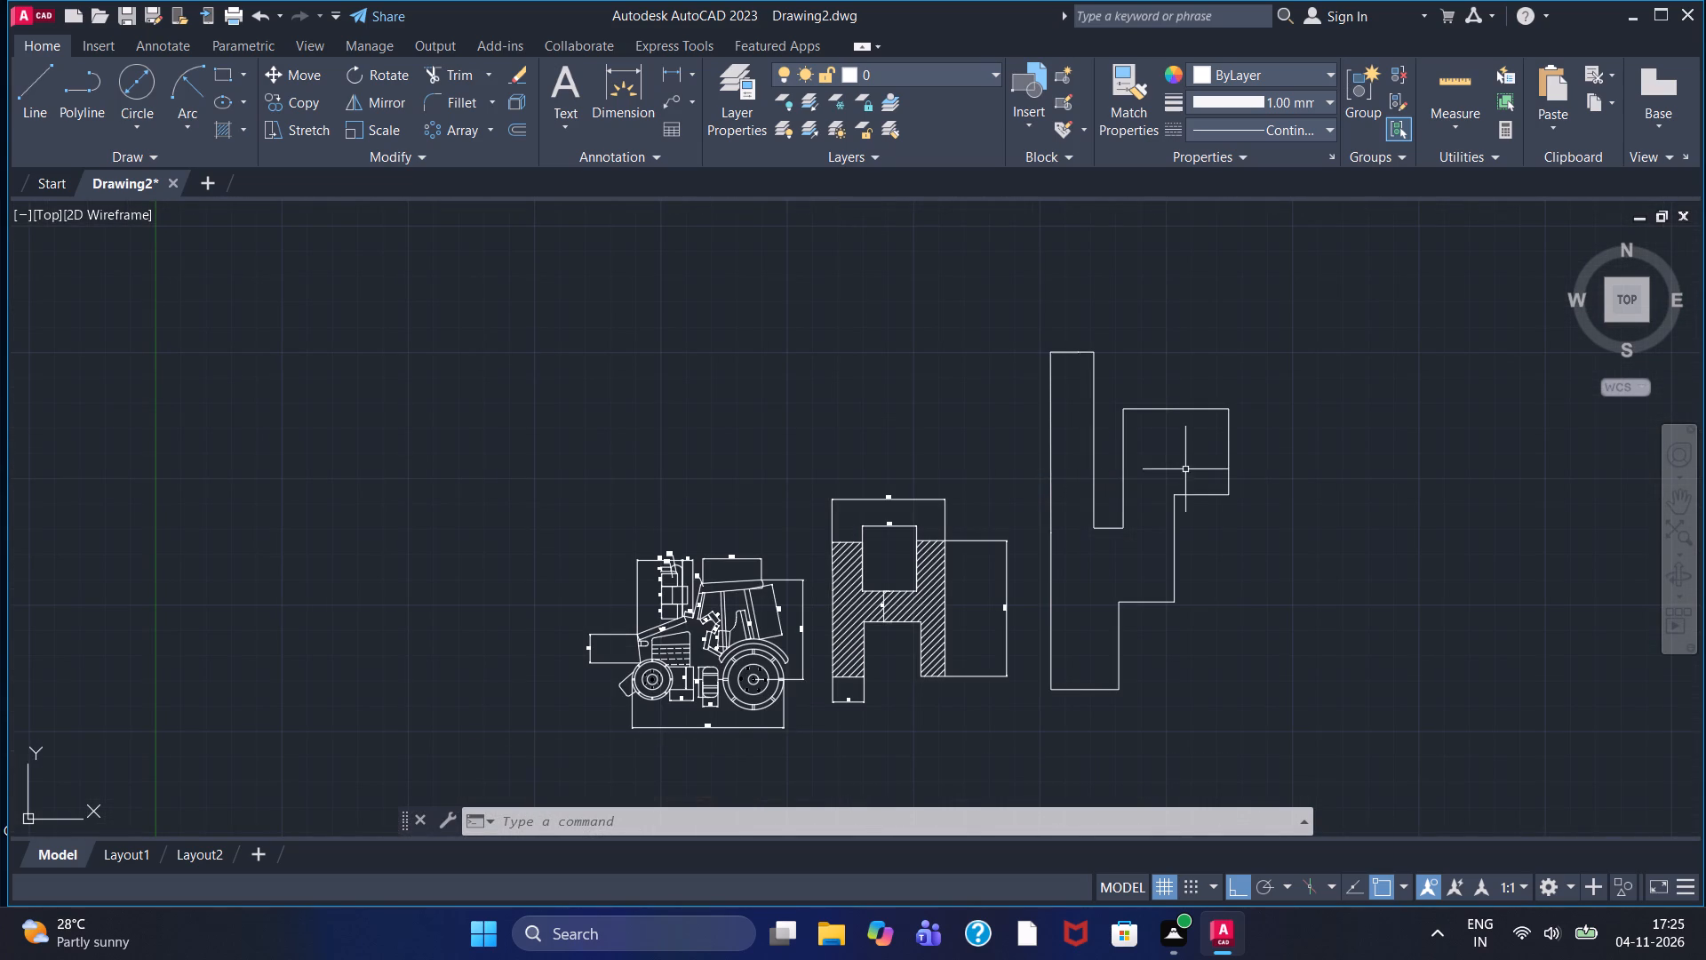
middle_drag(1320, 495, 1245, 475)
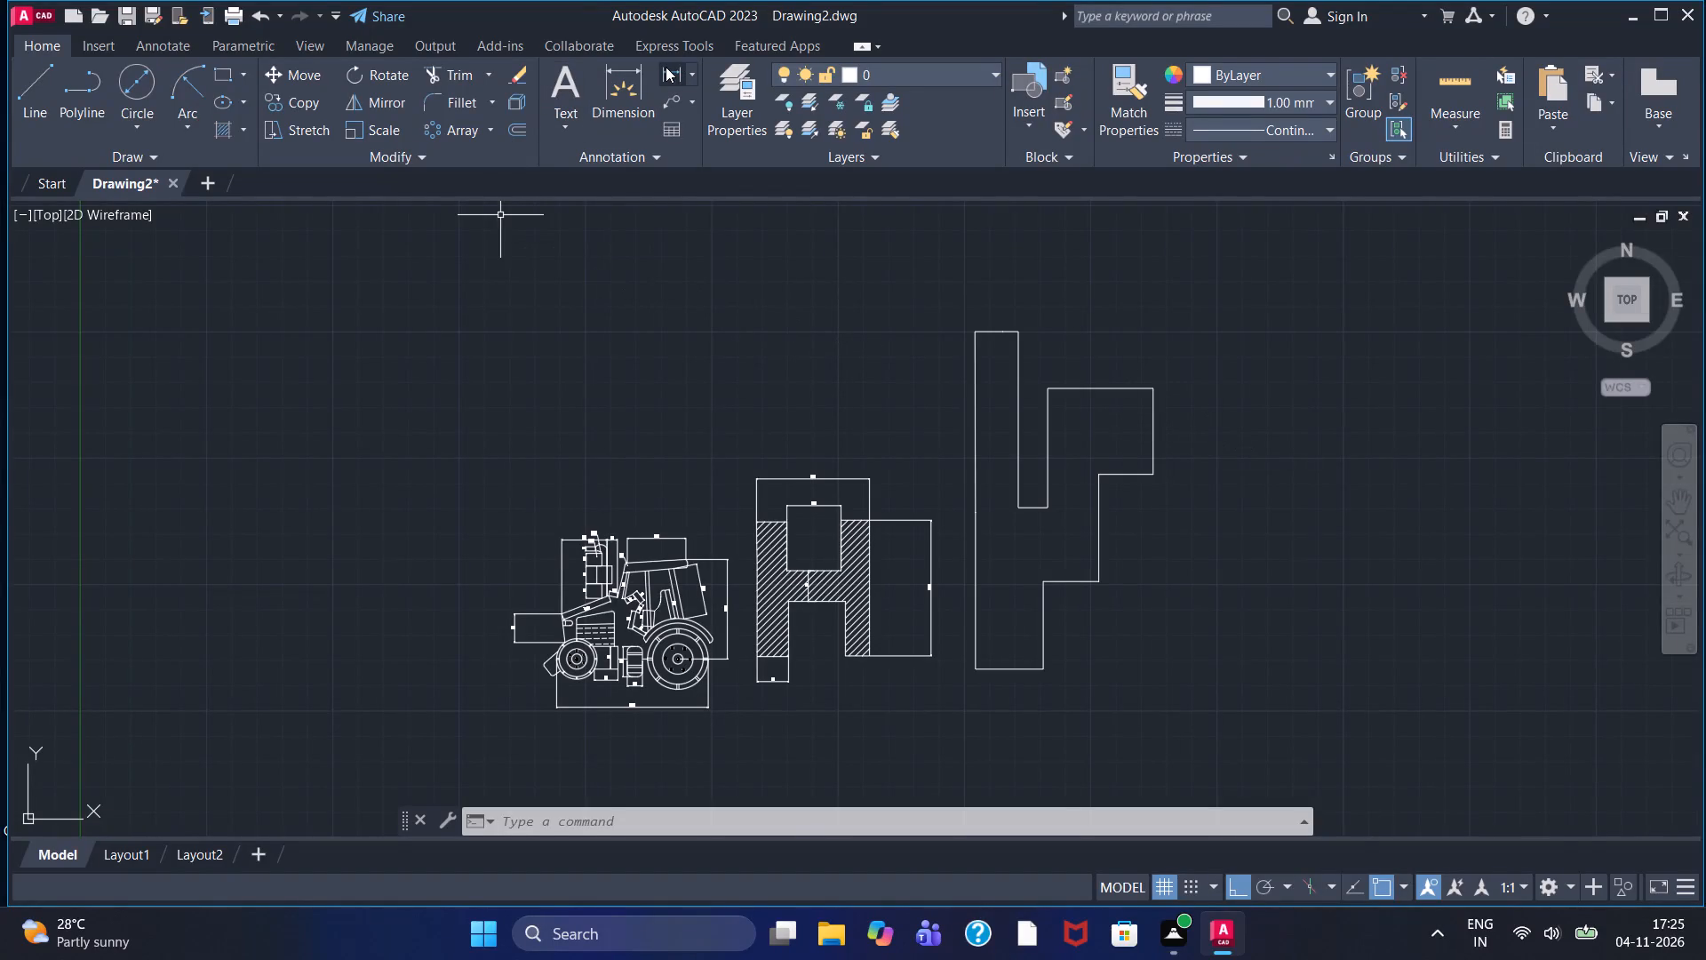
click(666, 67)
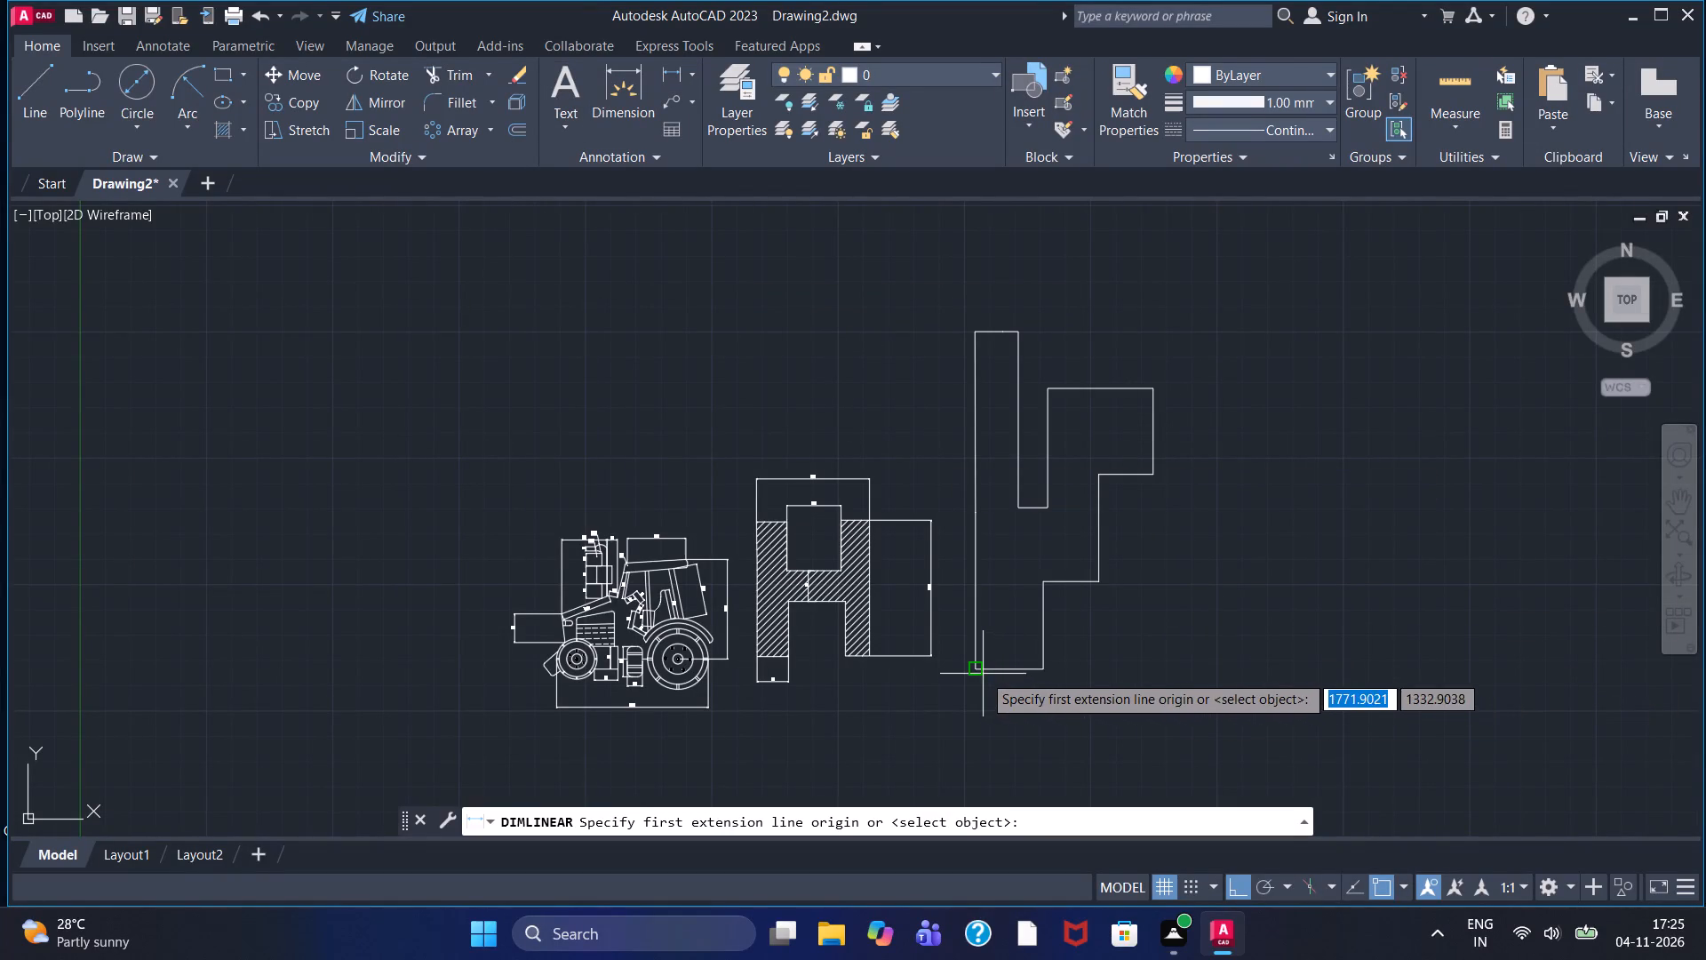
click(978, 670)
click(1043, 669)
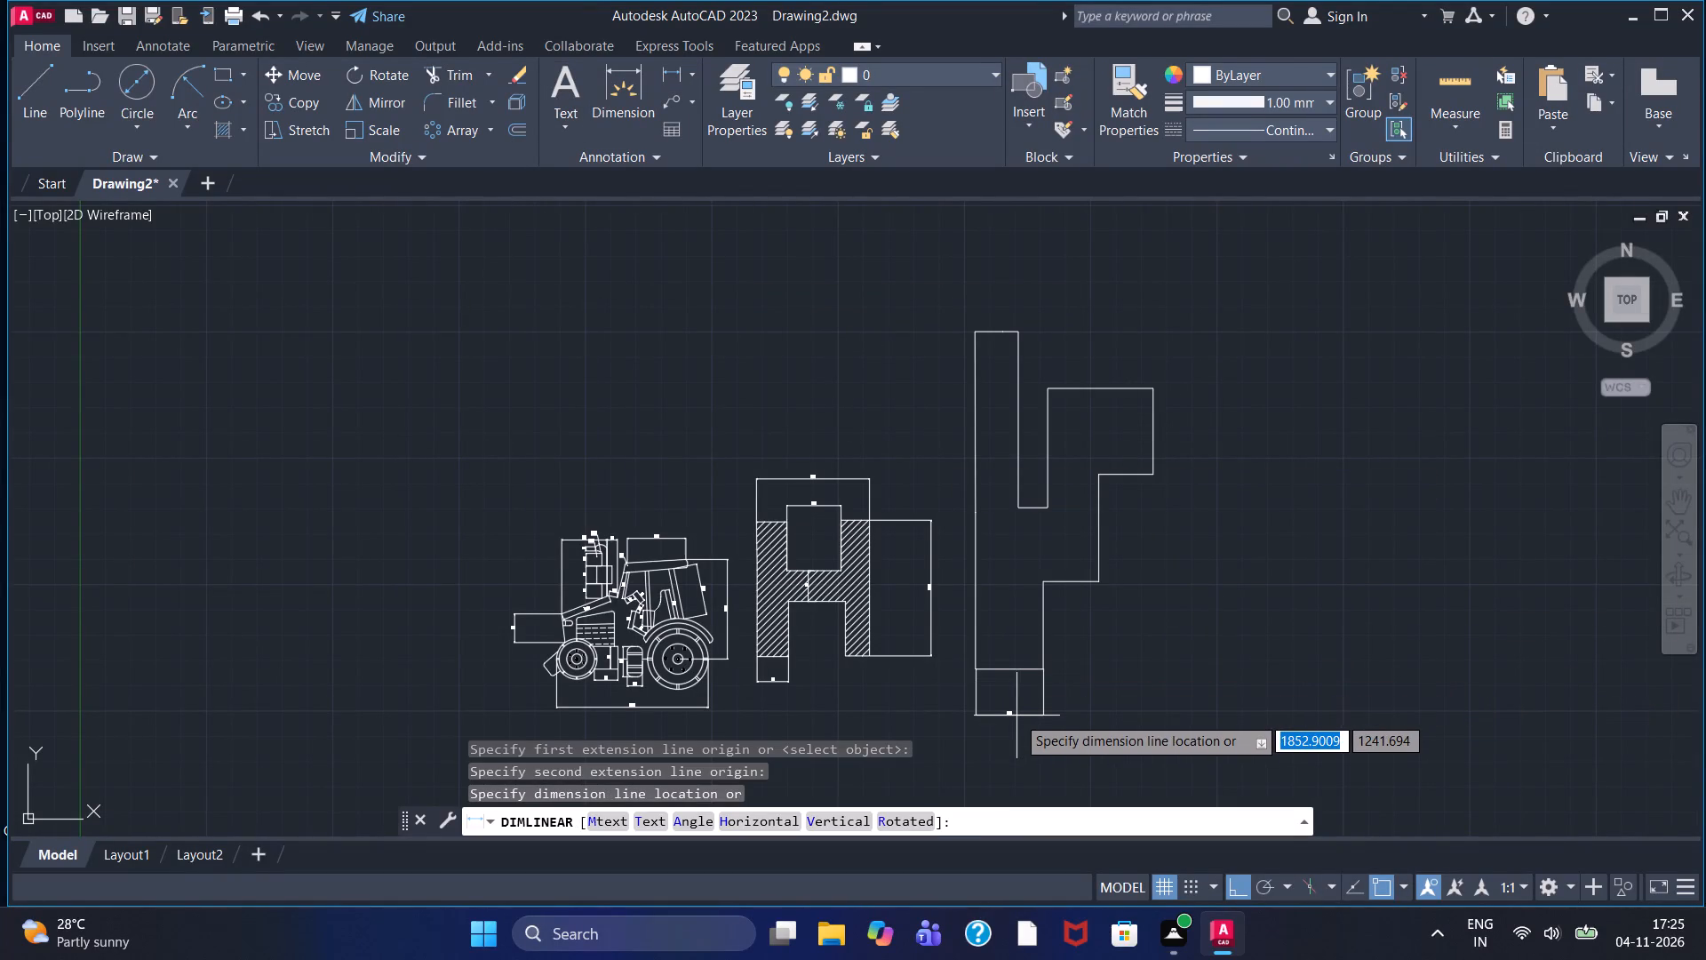
click(1021, 707)
right_click(1021, 707)
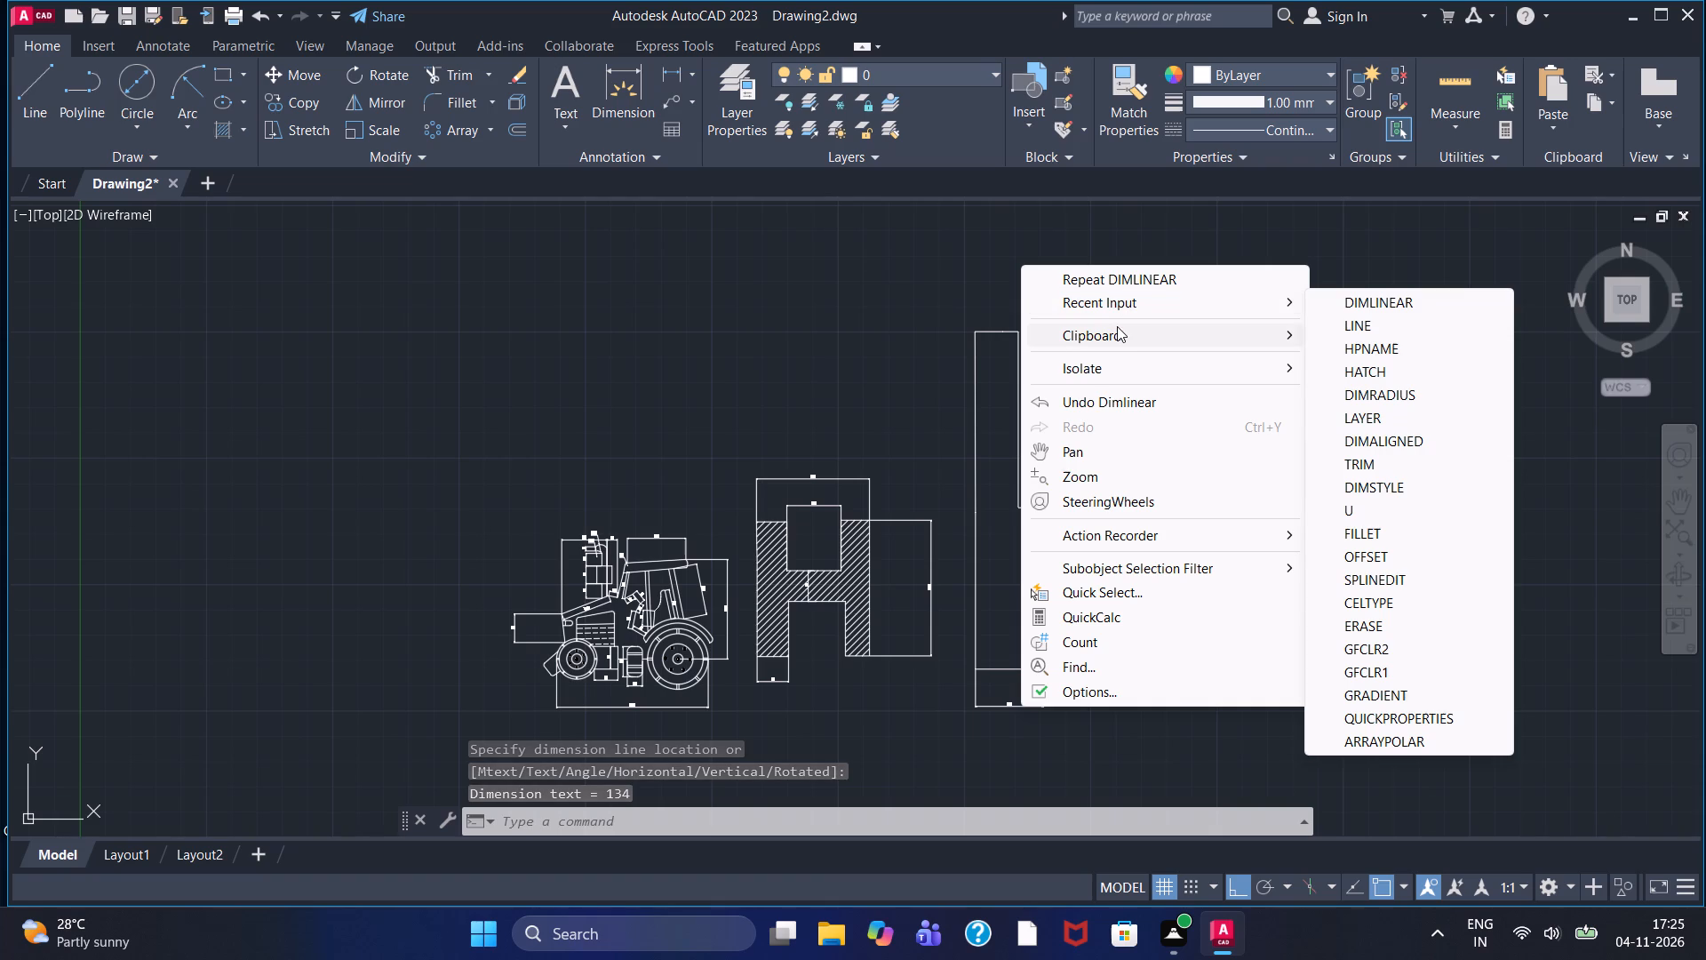
key(Escape)
key(Escape)
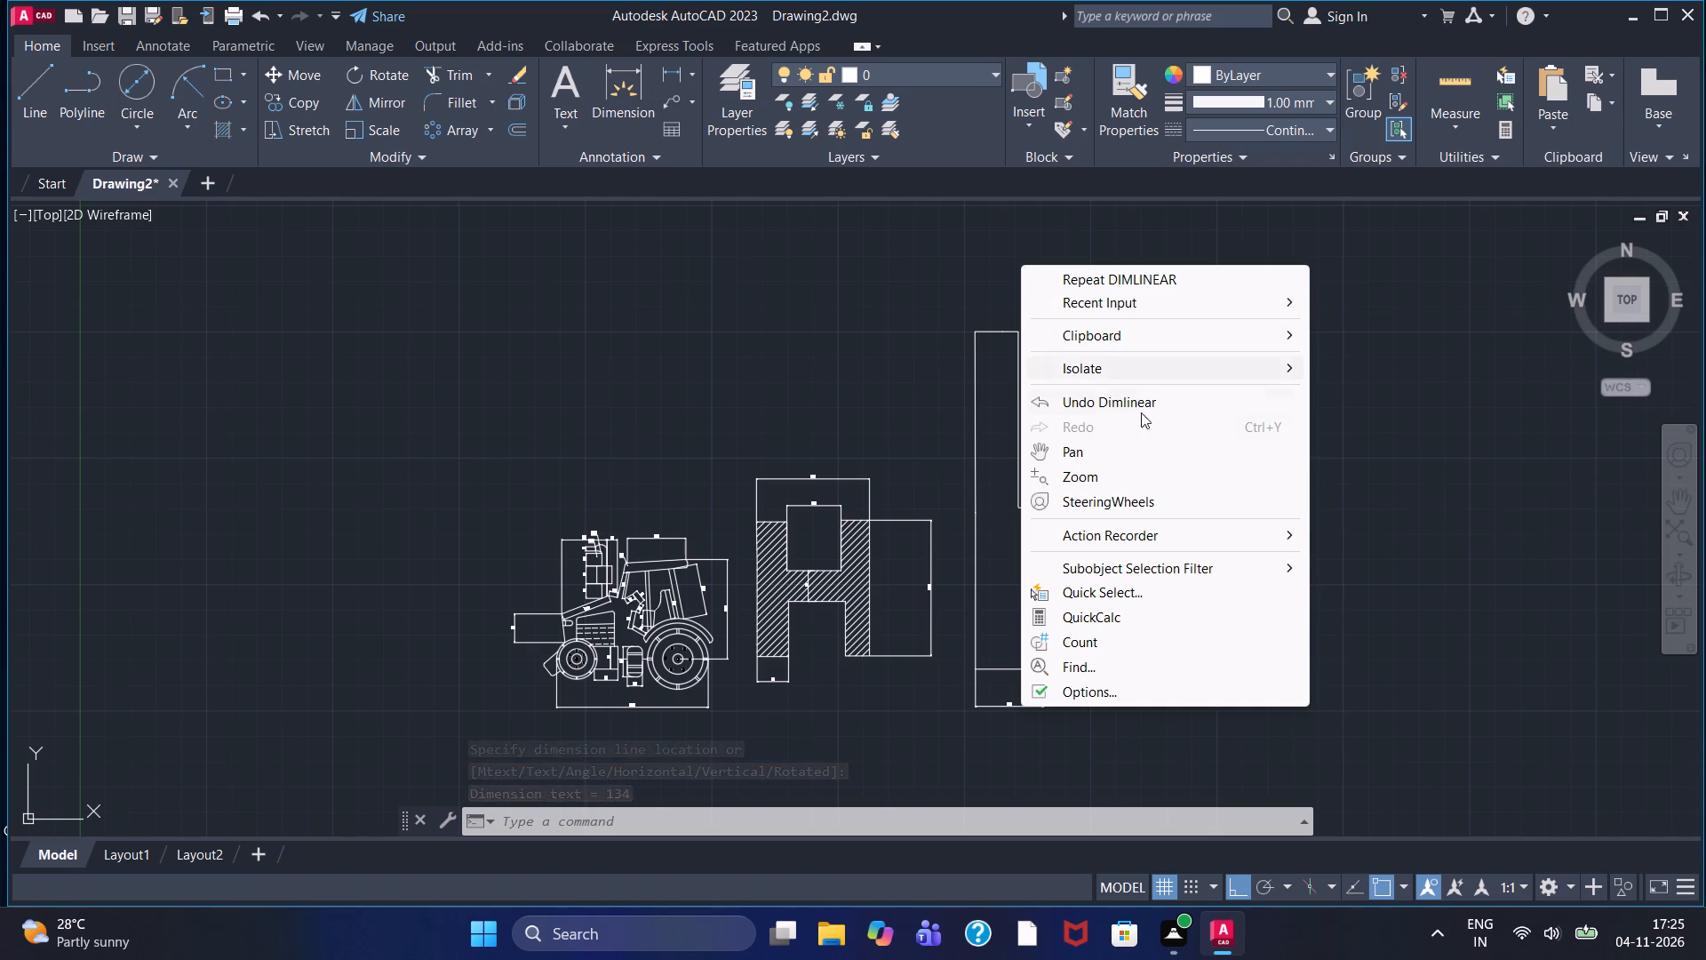
key(Escape)
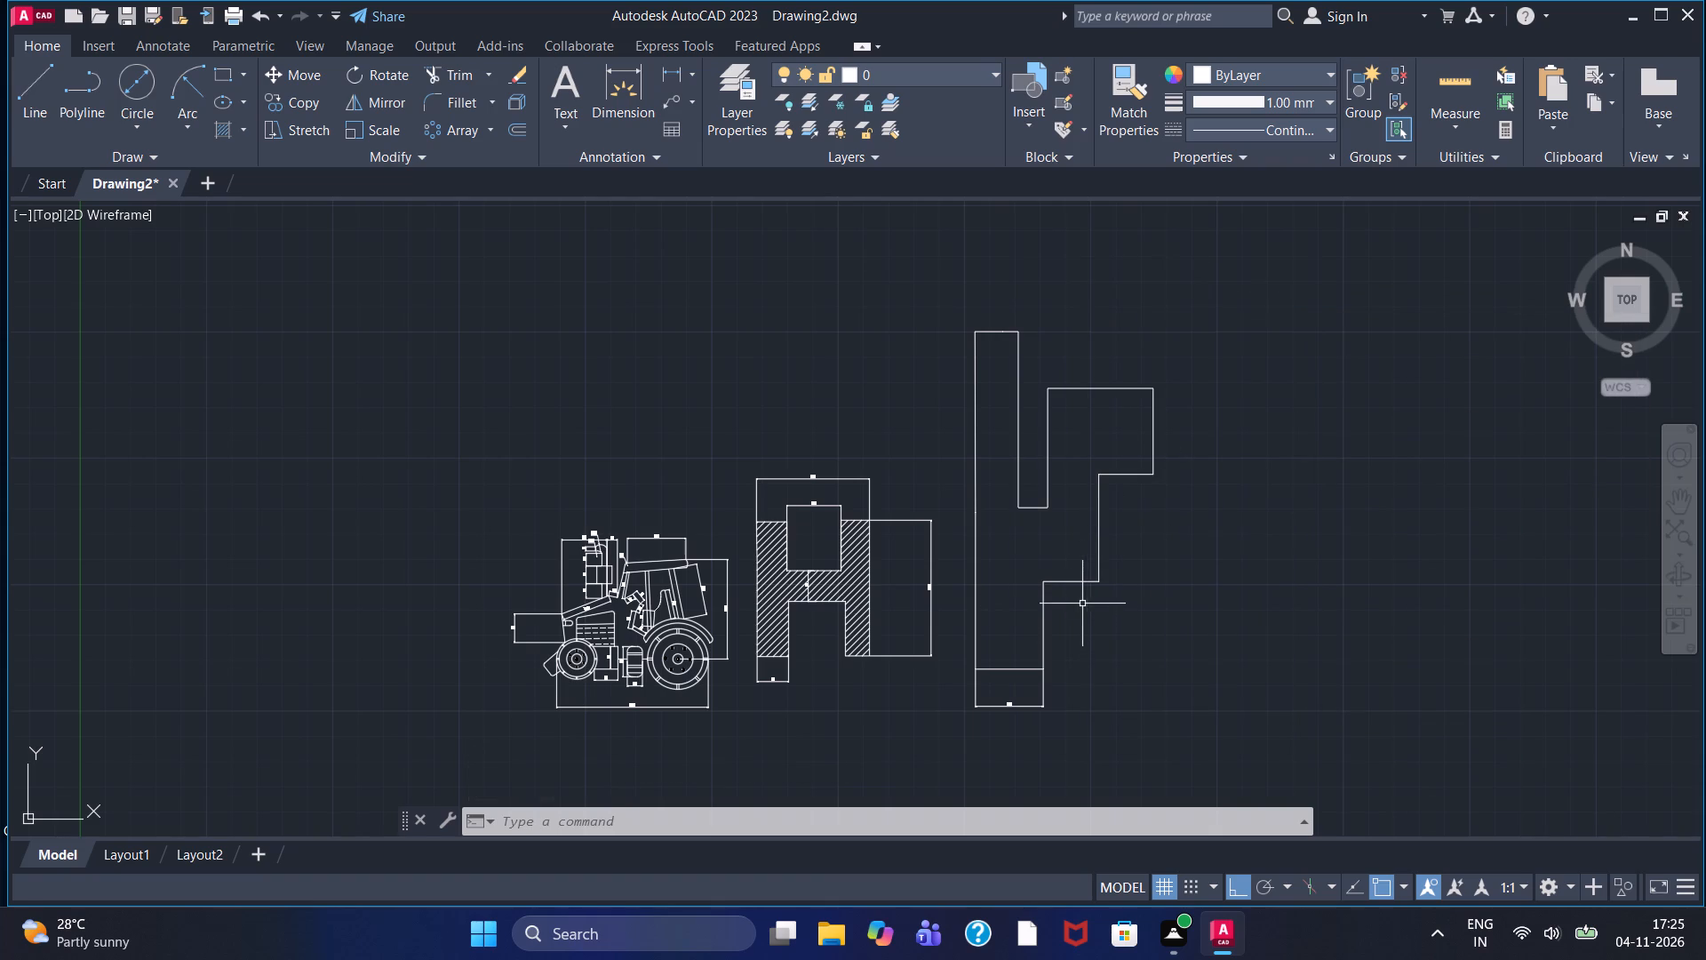
scroll(1002, 574, up, 1)
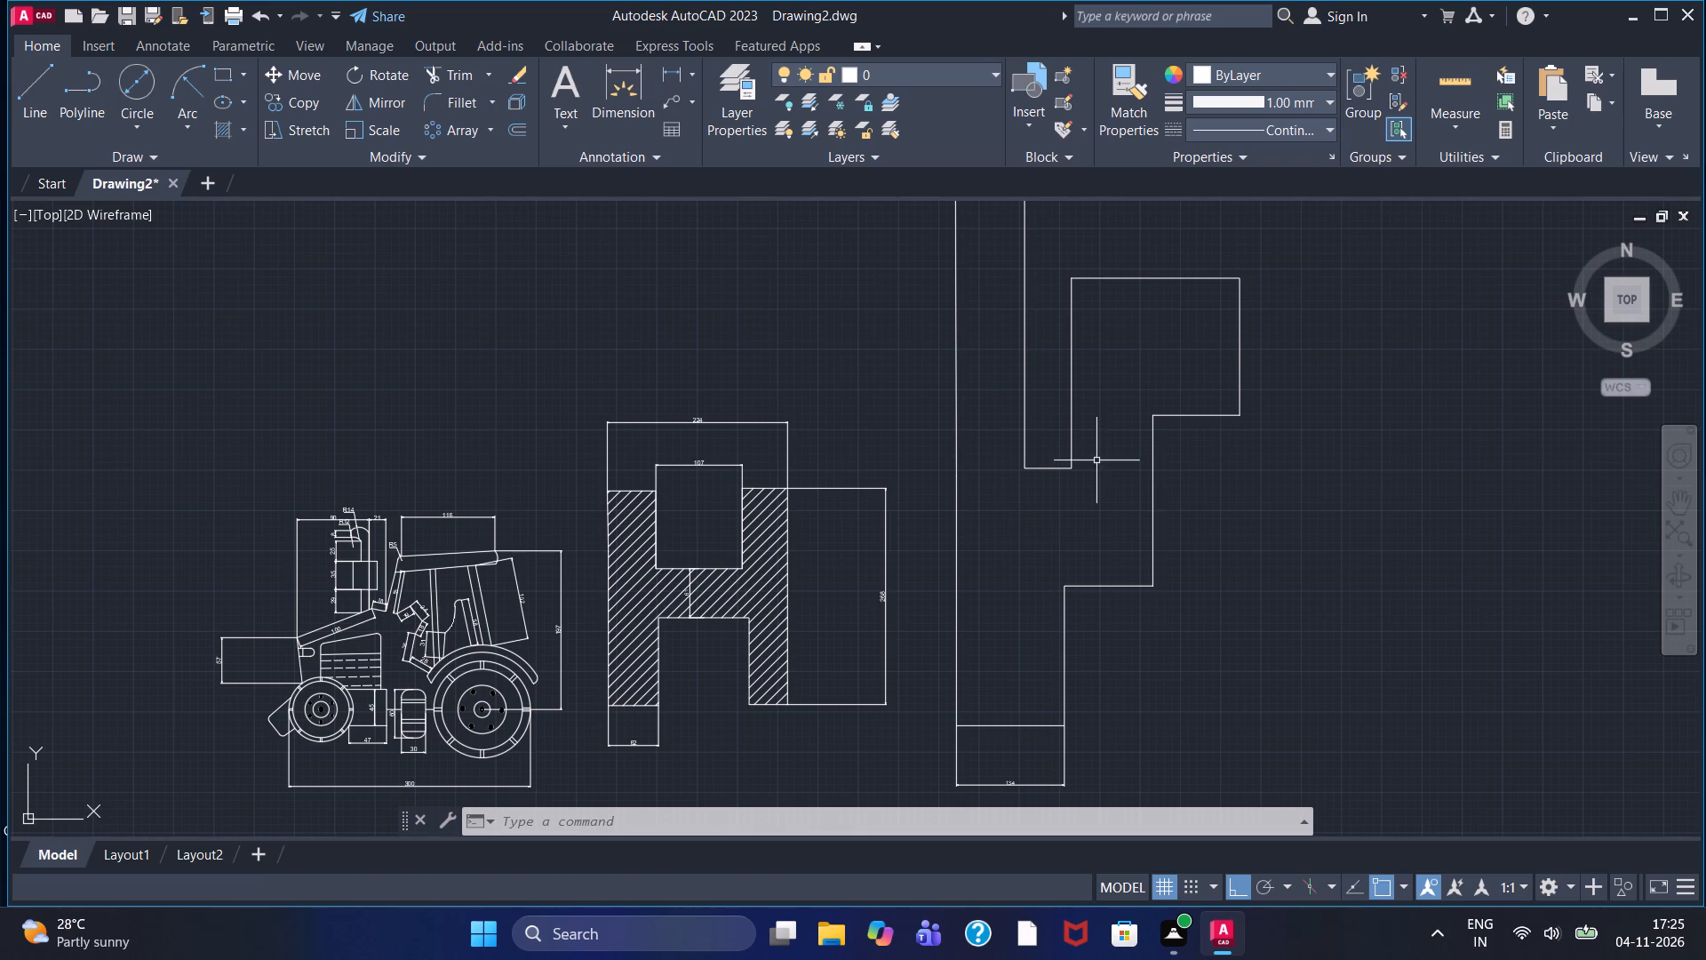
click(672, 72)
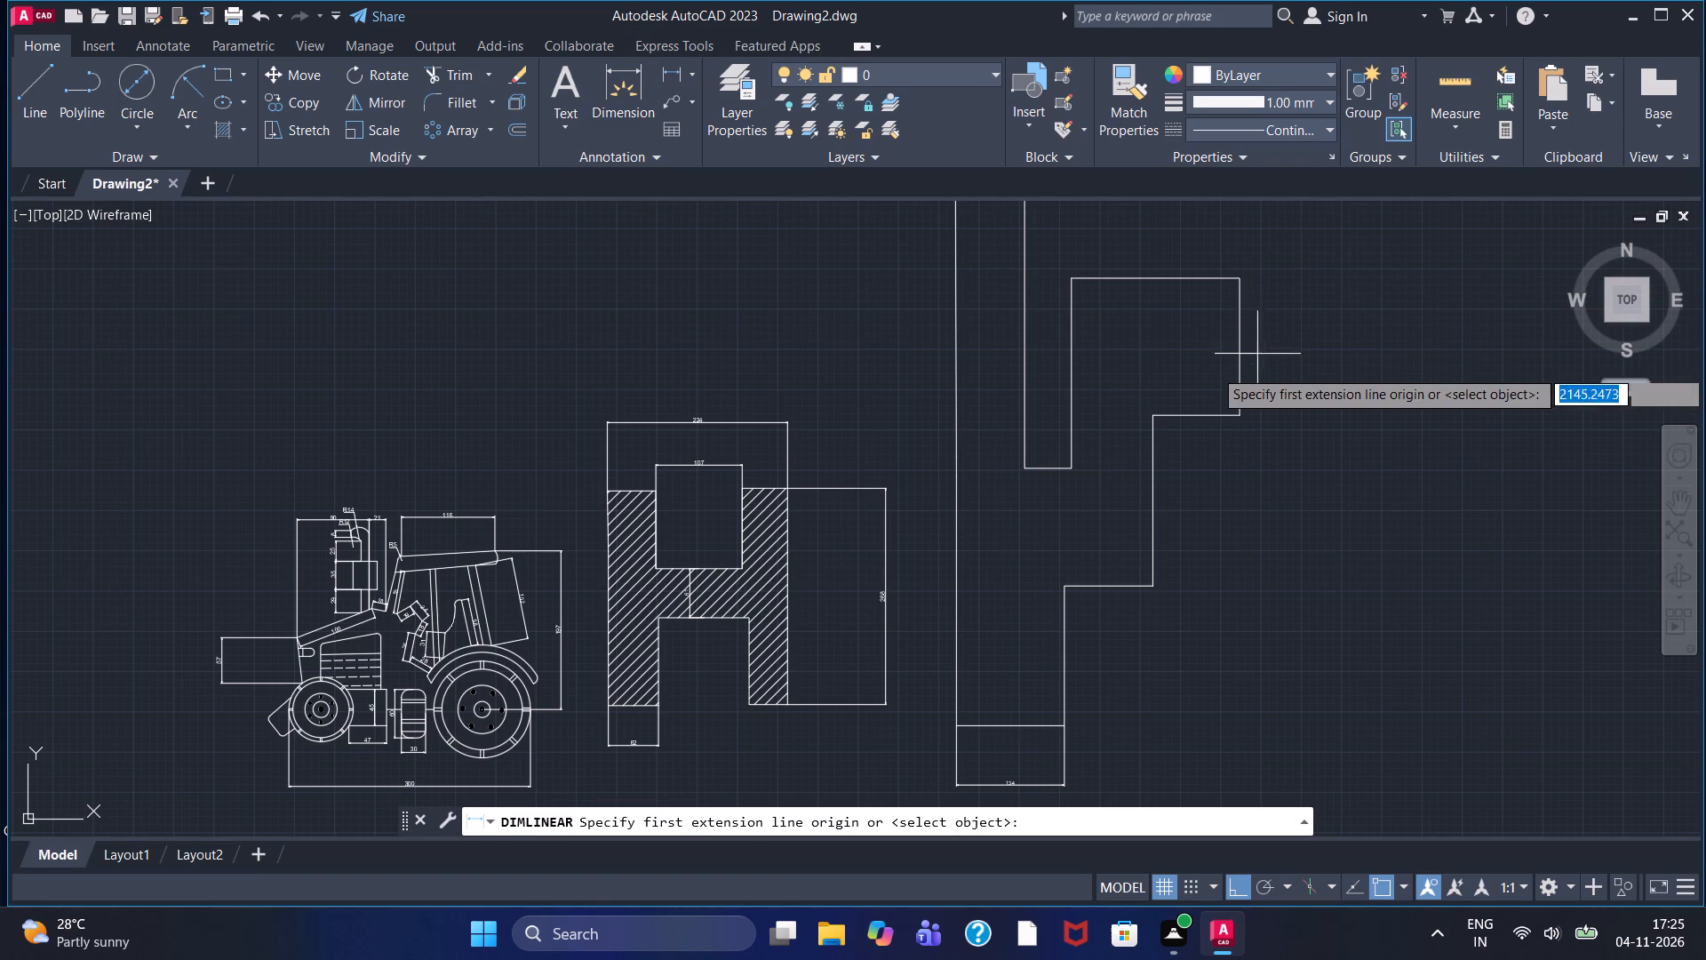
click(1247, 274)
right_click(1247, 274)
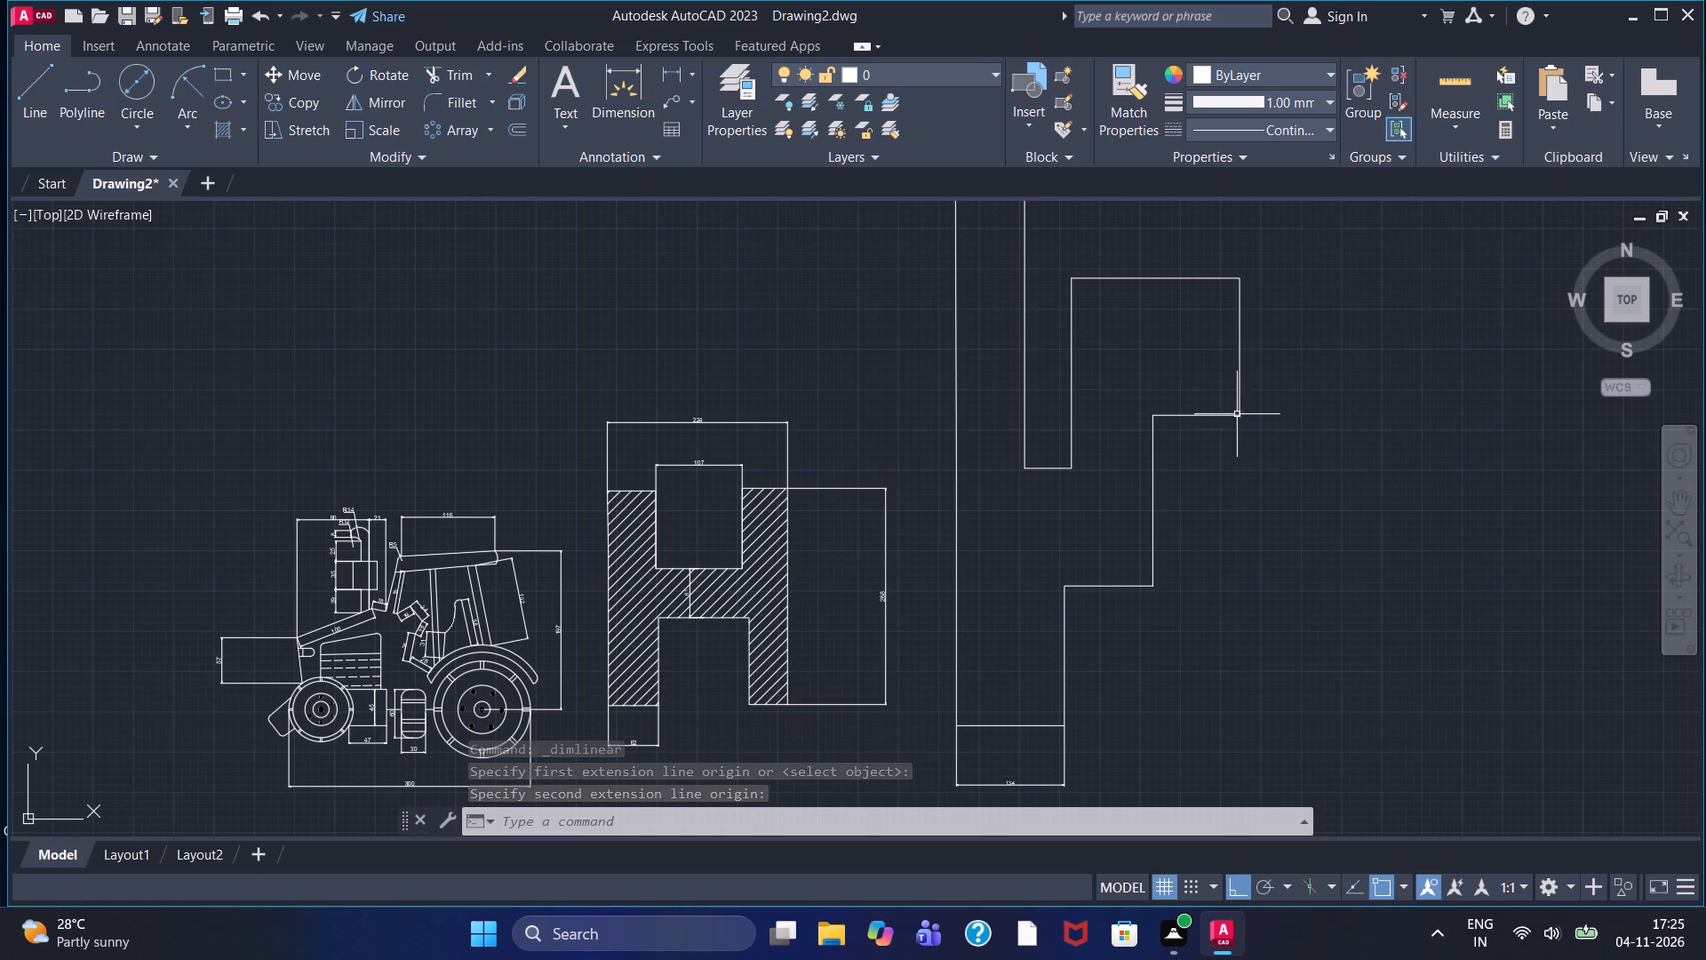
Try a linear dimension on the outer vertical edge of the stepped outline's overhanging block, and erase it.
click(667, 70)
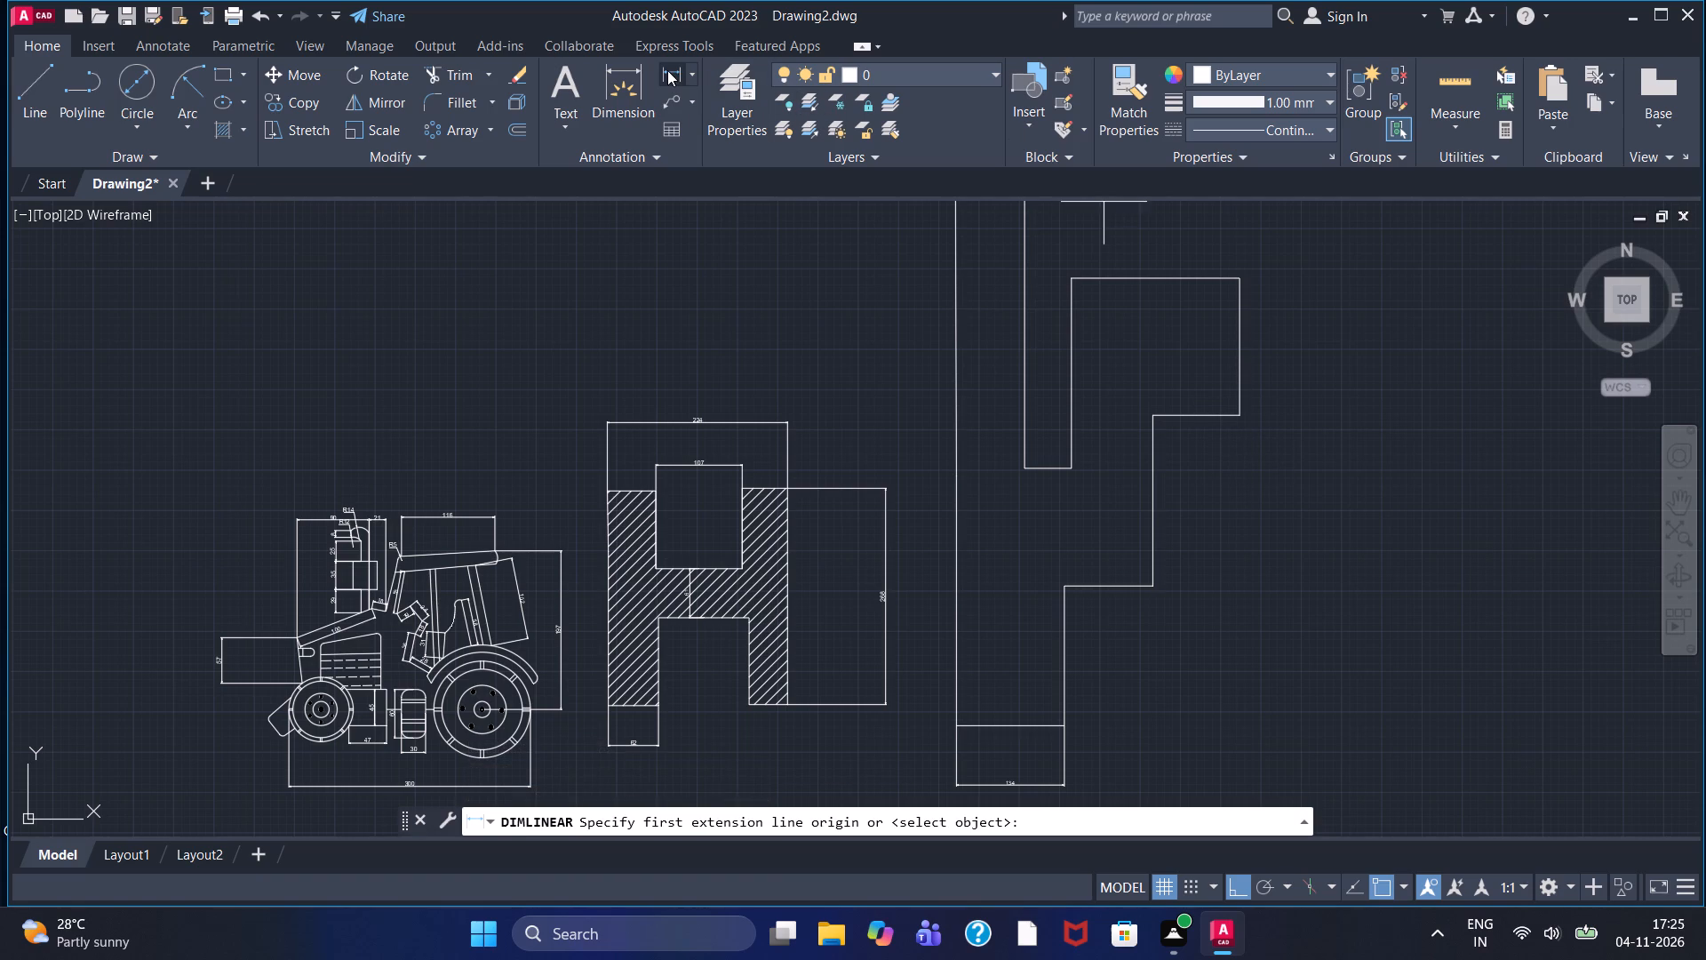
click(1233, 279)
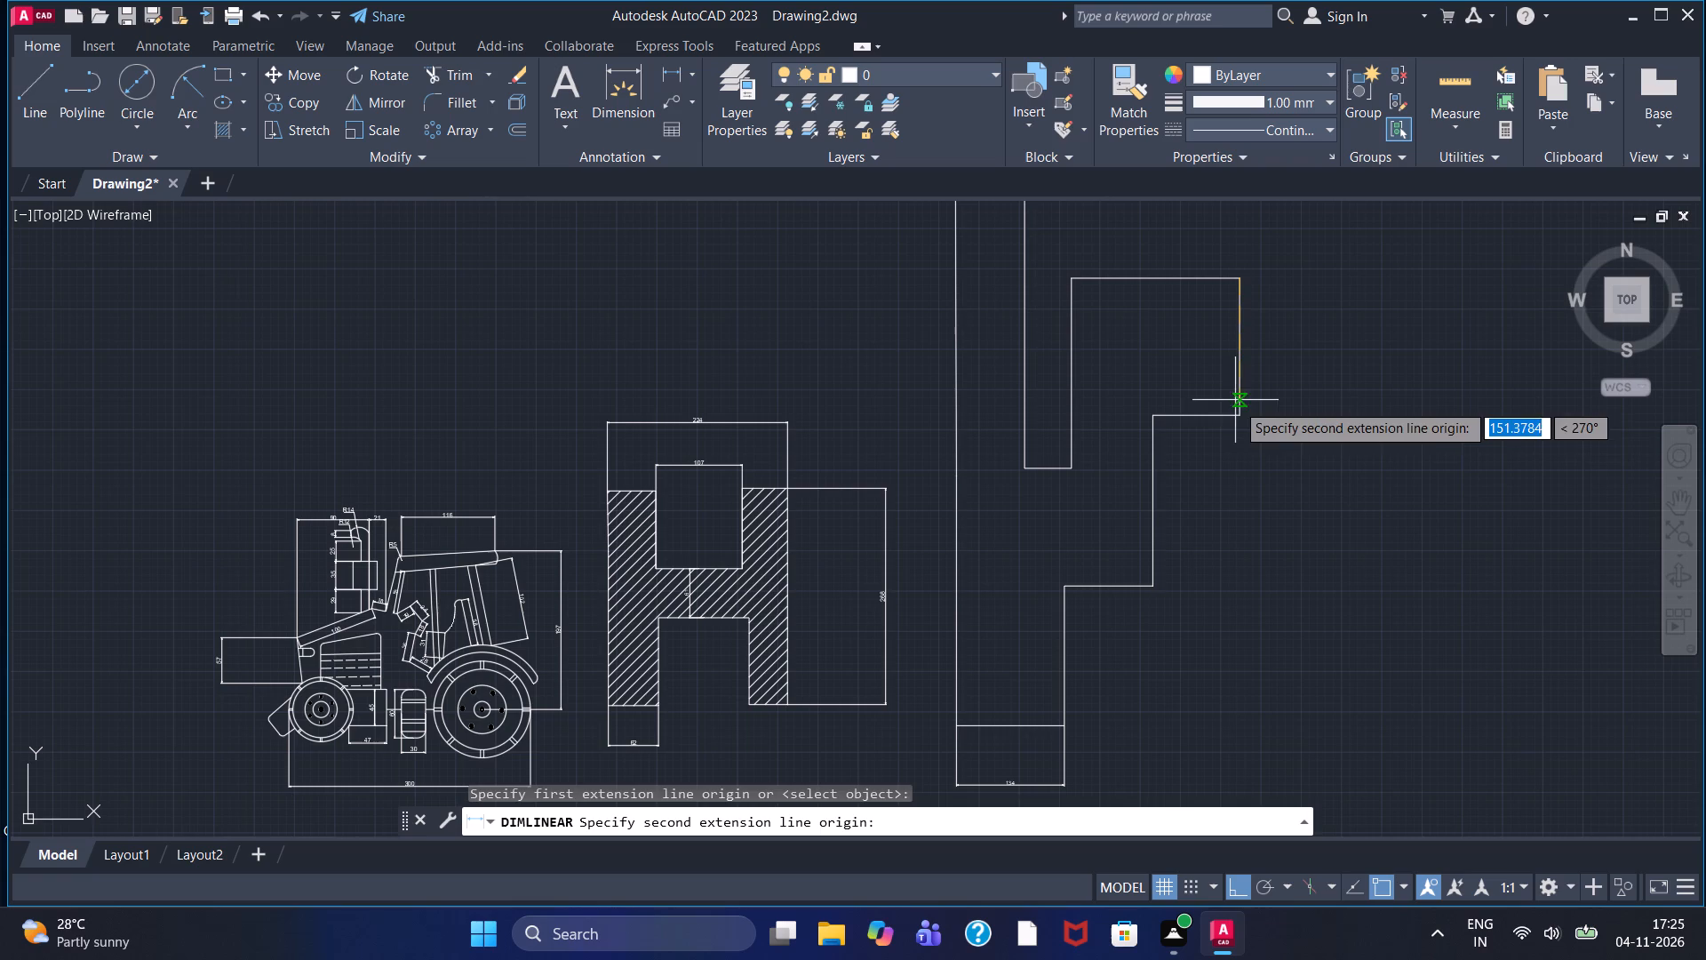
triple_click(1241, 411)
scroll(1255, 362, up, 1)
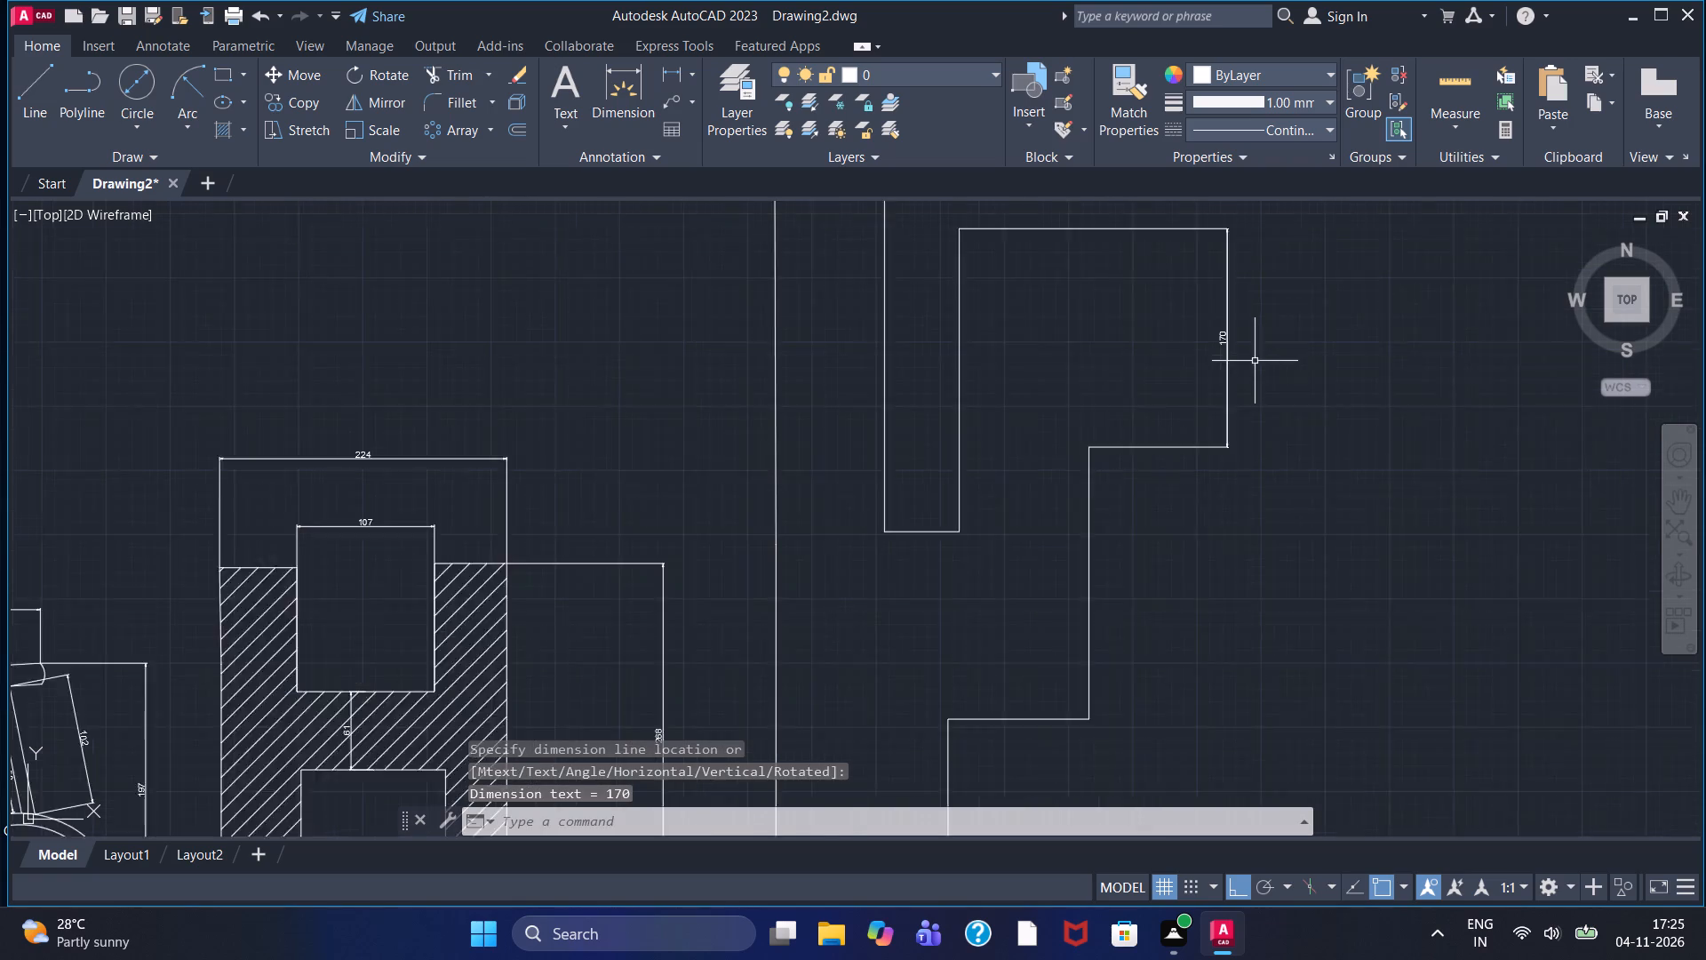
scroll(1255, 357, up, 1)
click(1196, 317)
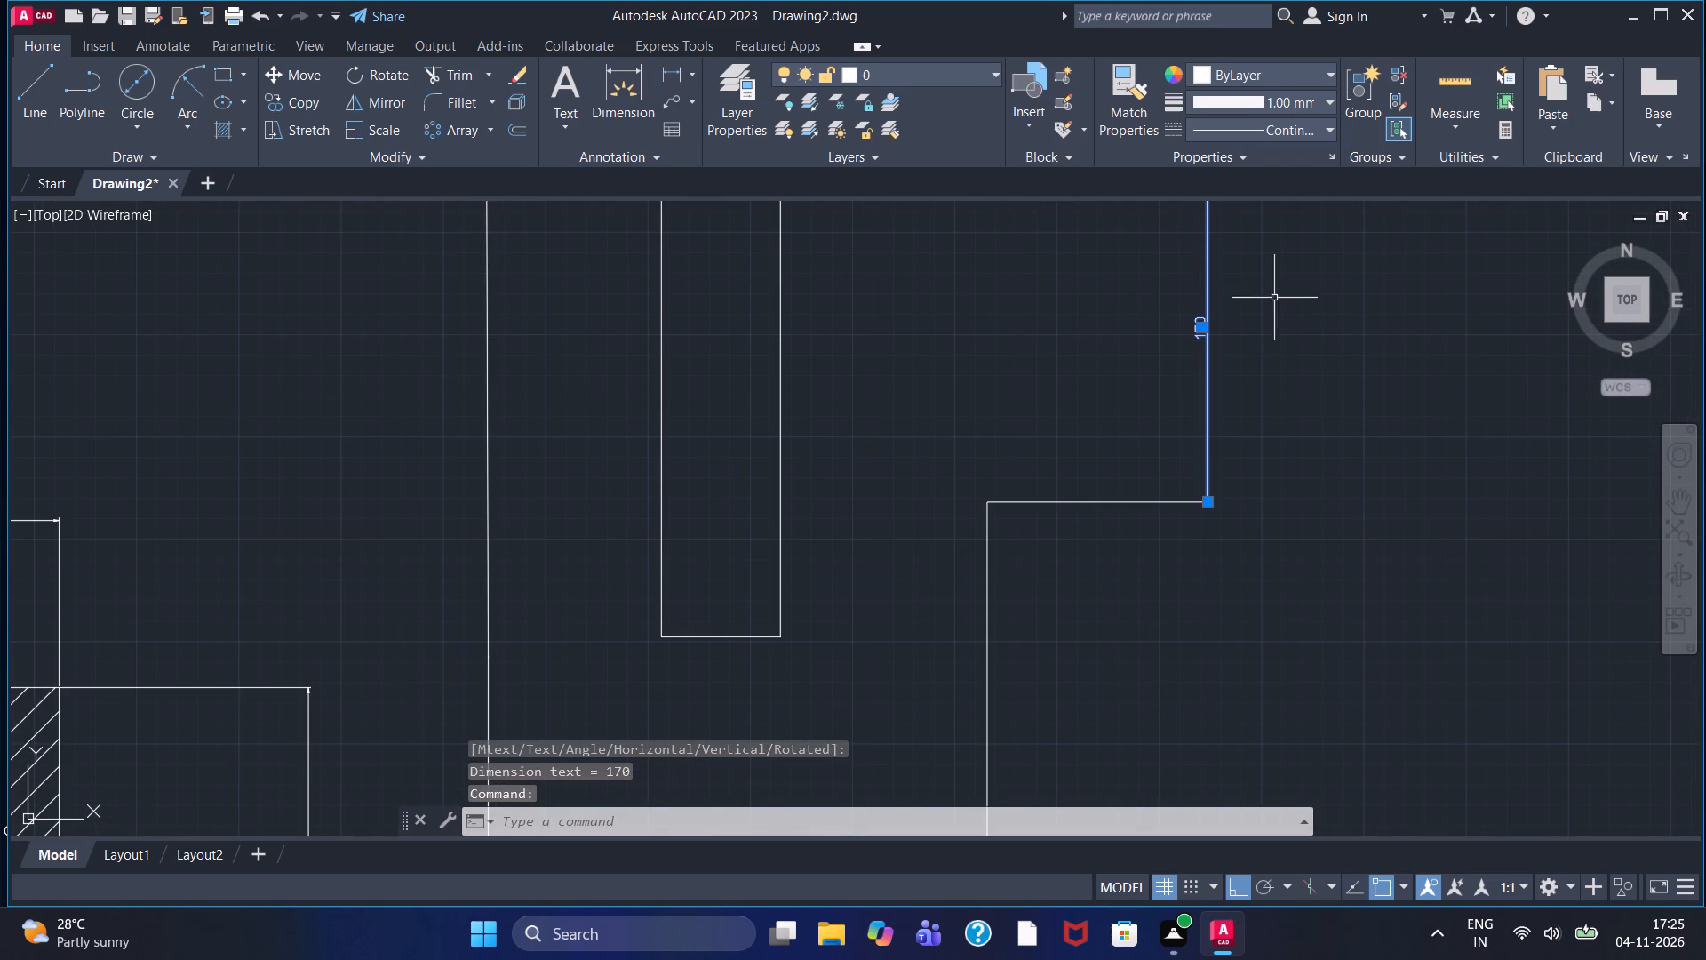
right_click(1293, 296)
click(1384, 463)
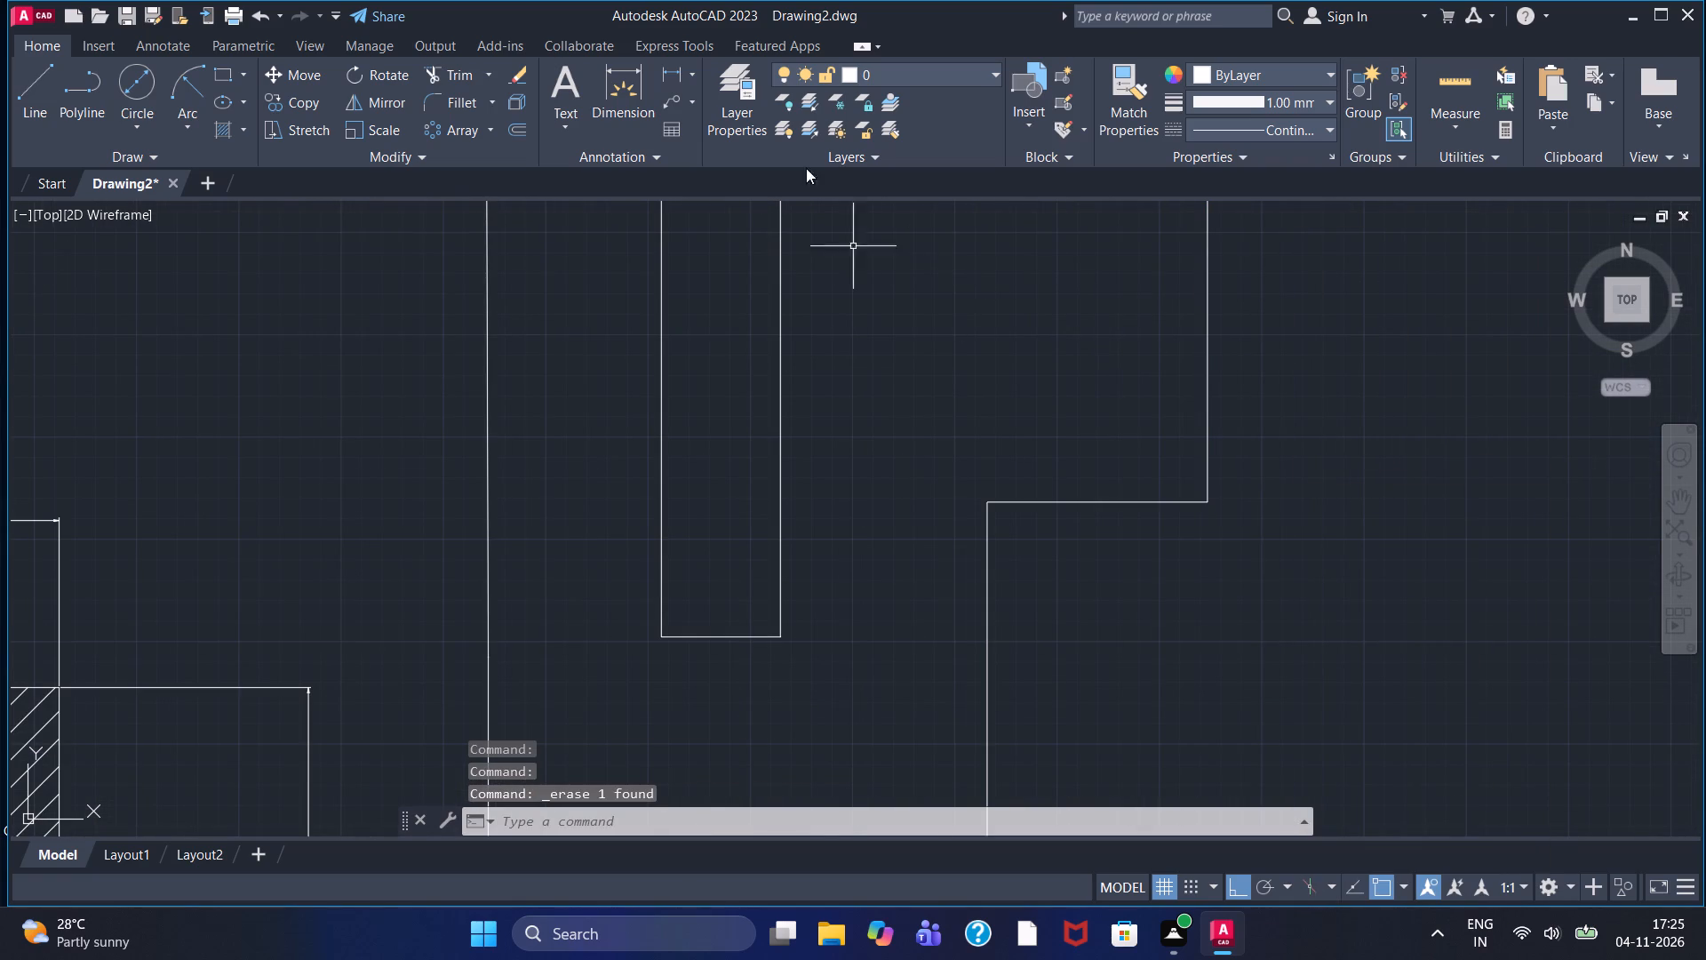
Add a linear dimension for the overhanging block's outer vertical edge, placing the dimension line a short distance outside the block.
click(673, 64)
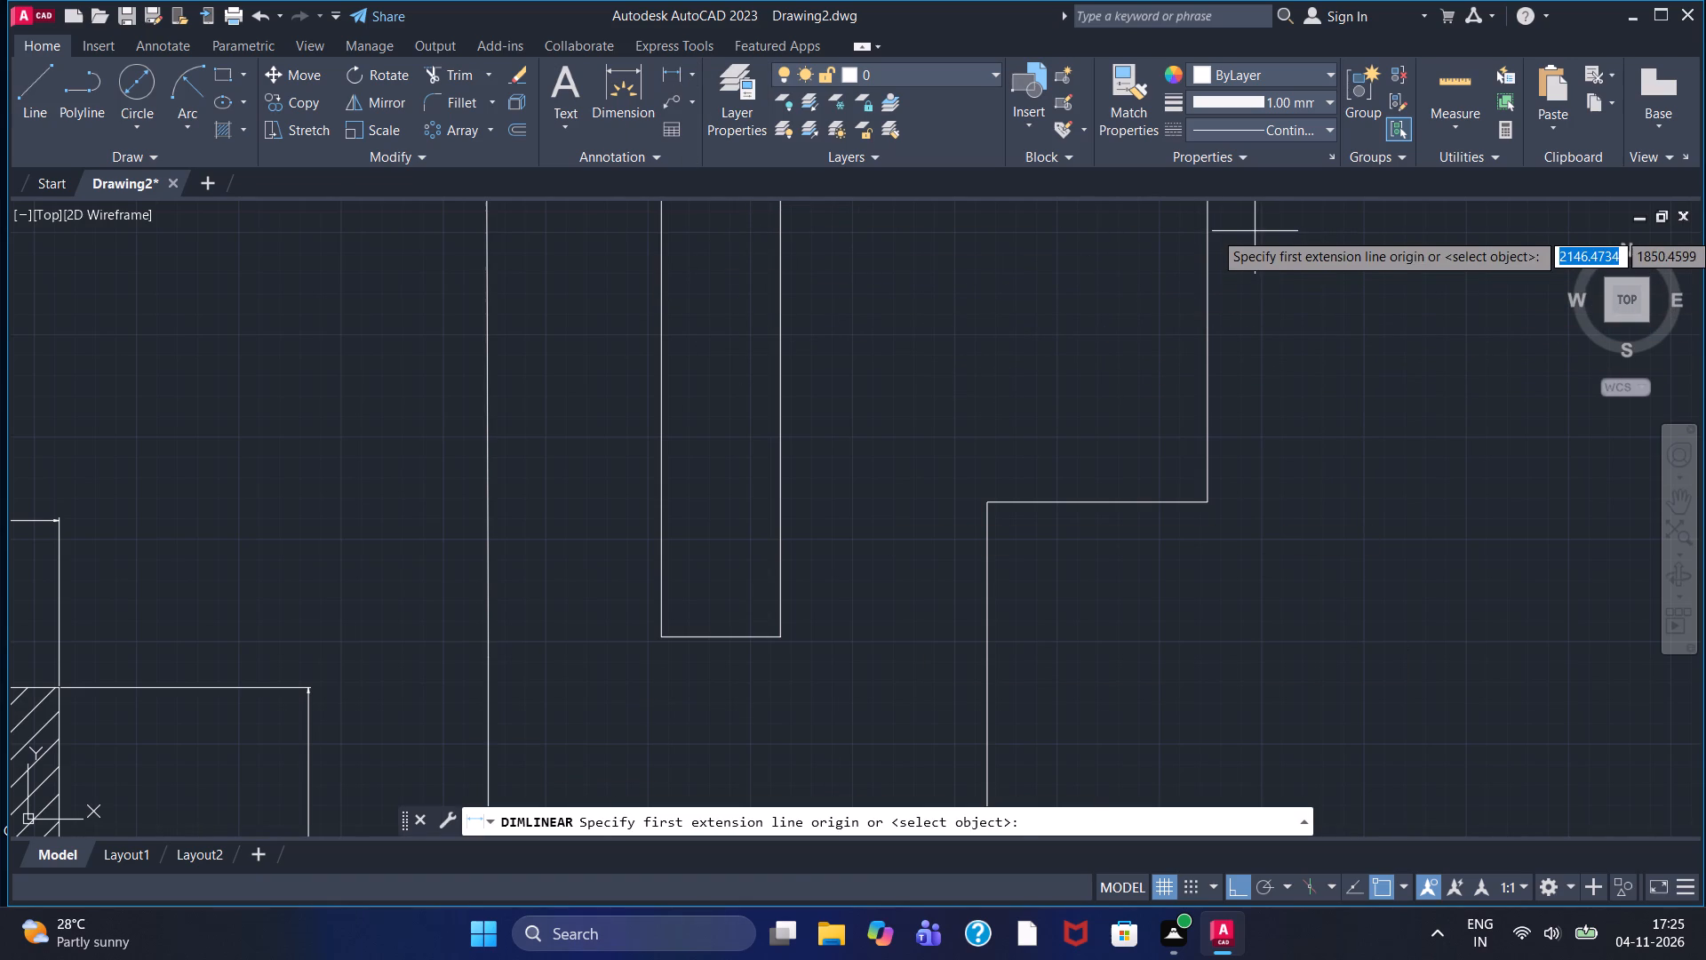
scroll(1171, 295, down, 1)
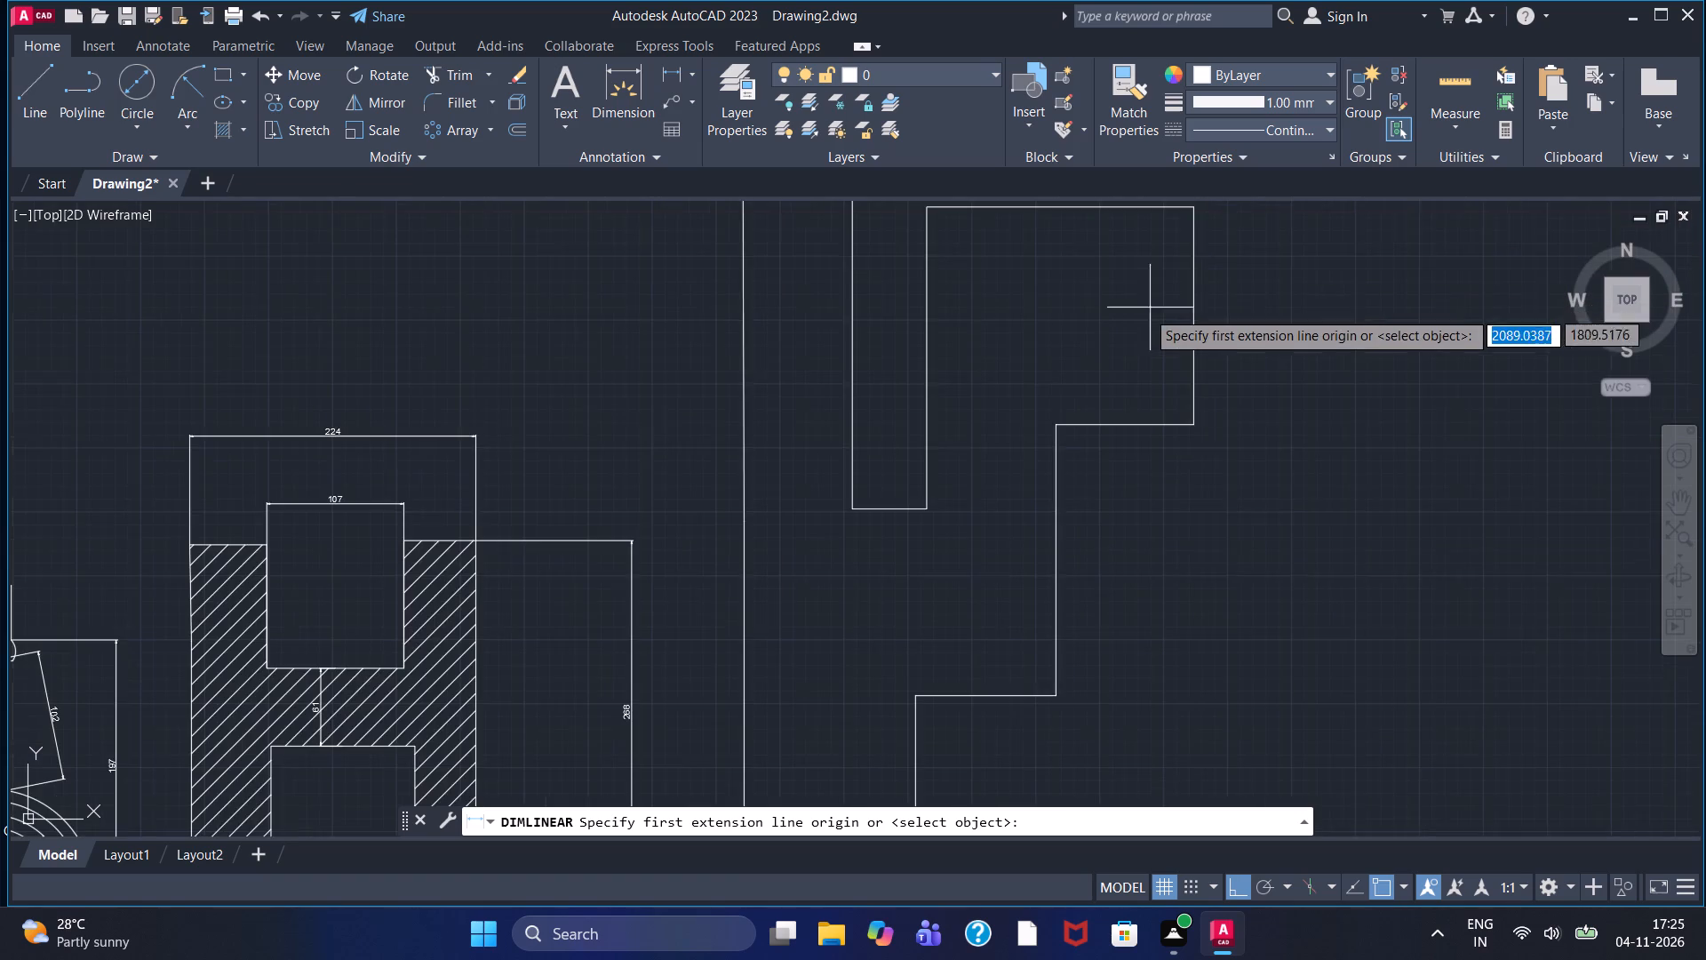
middle_drag(1136, 327, 1111, 428)
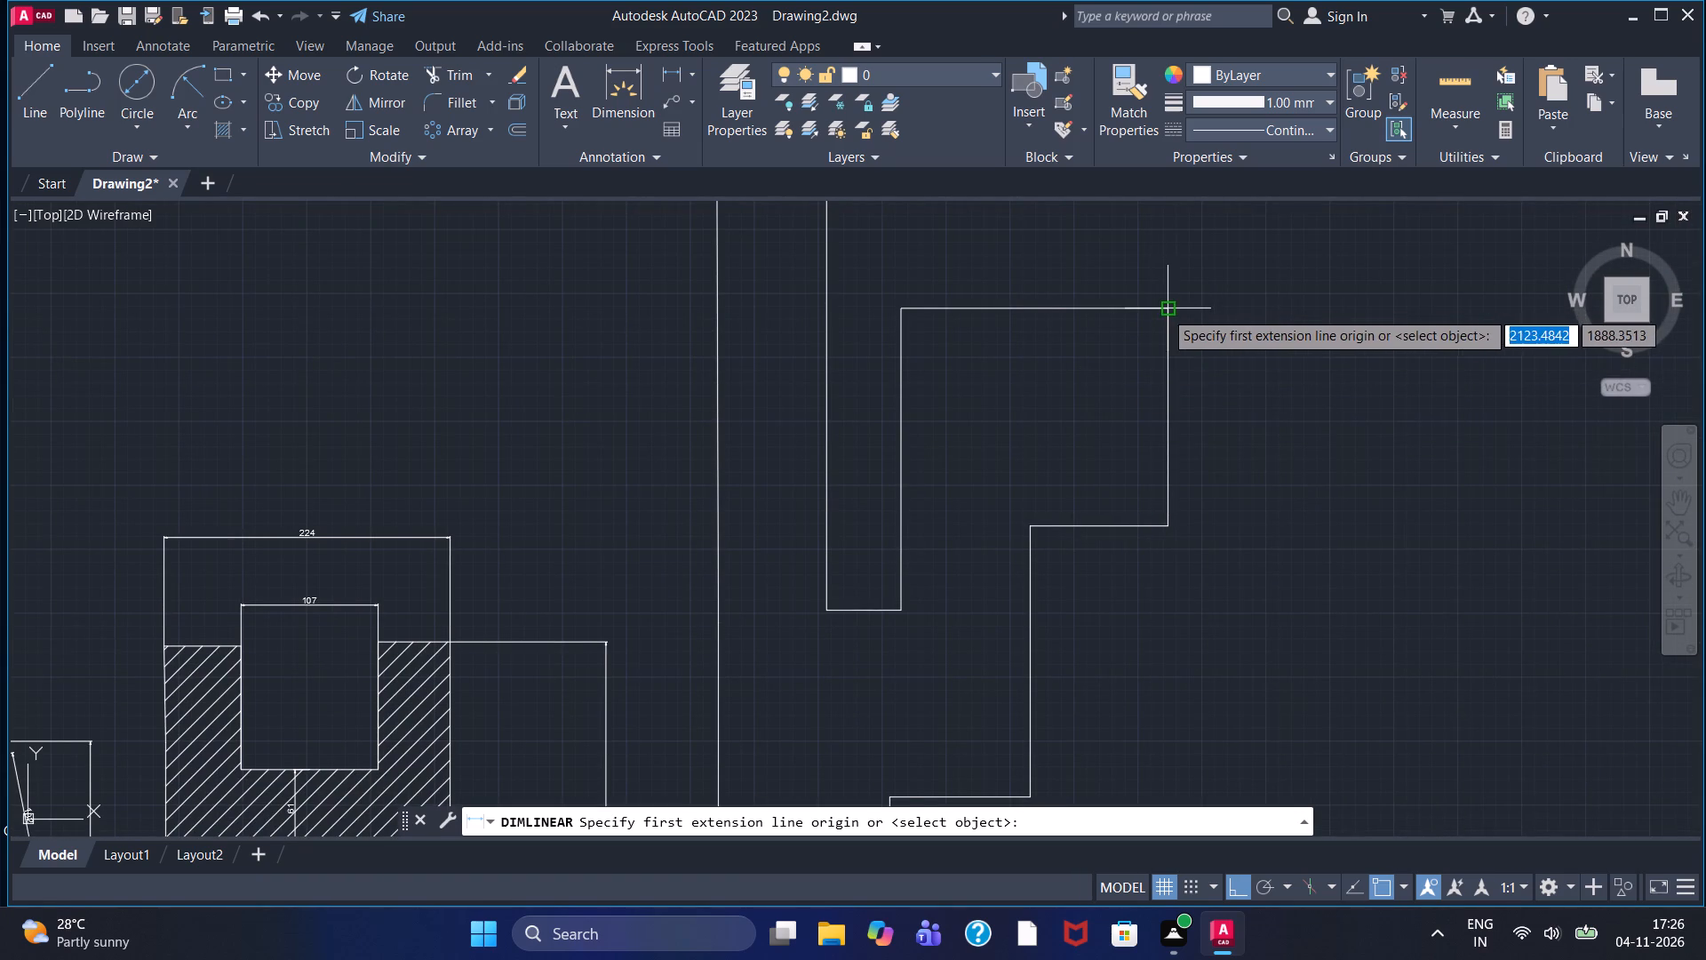
click(1164, 310)
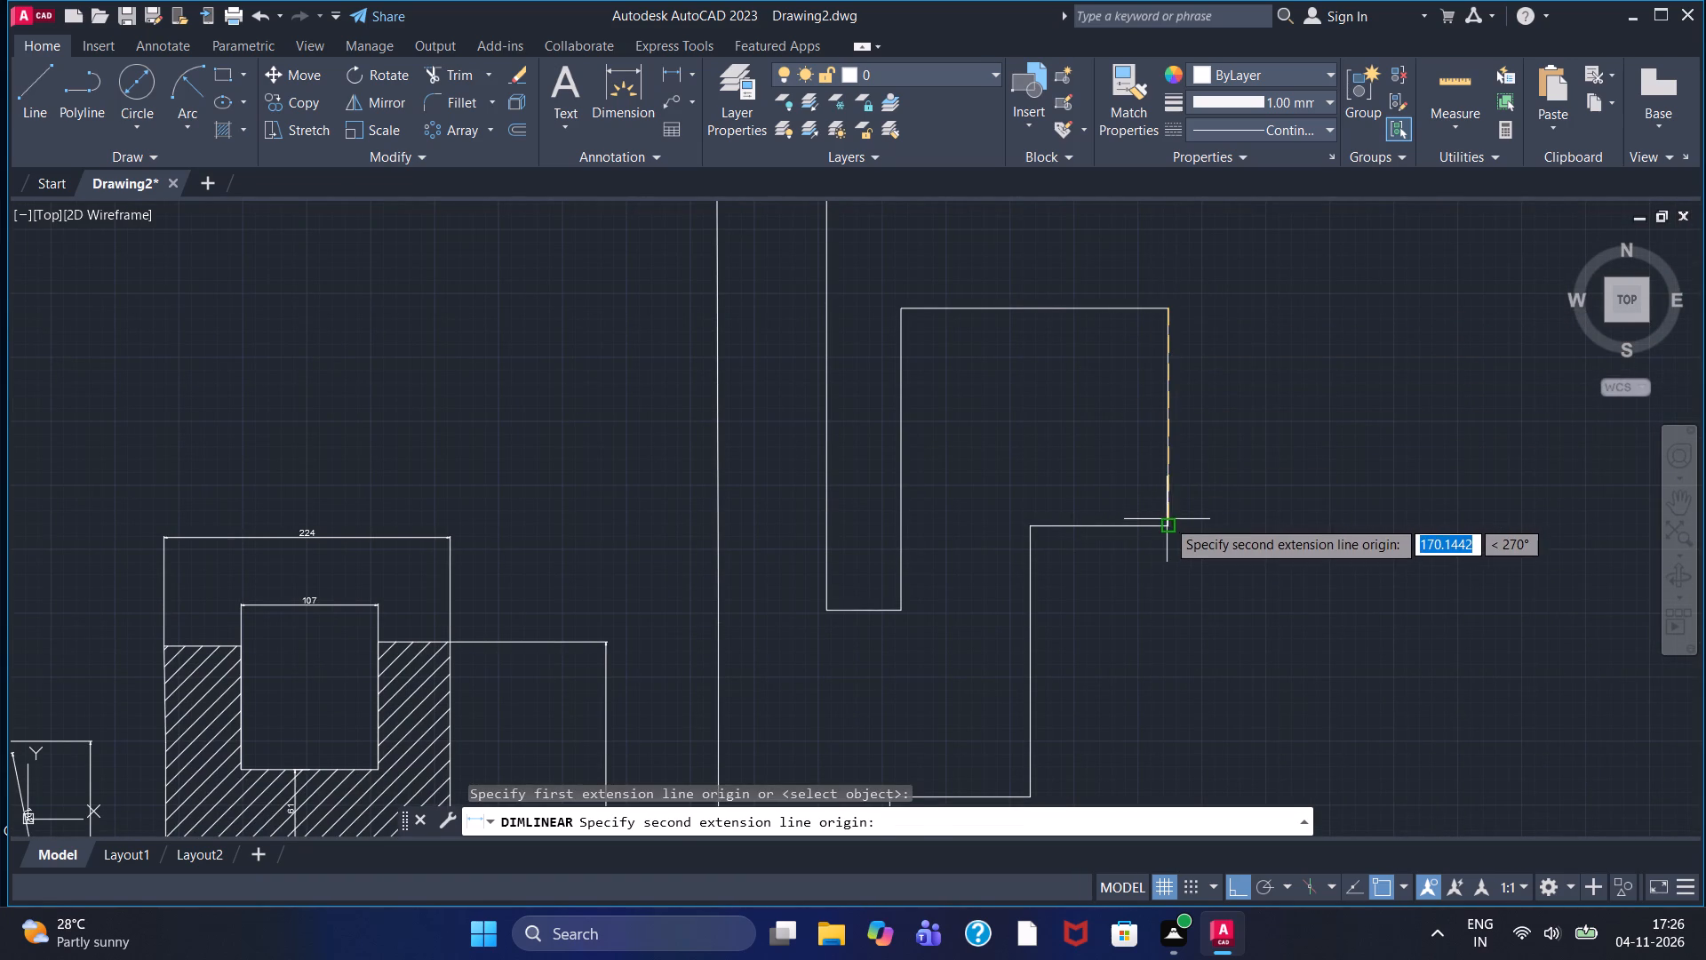
double_click(1168, 519)
double_click(1232, 489)
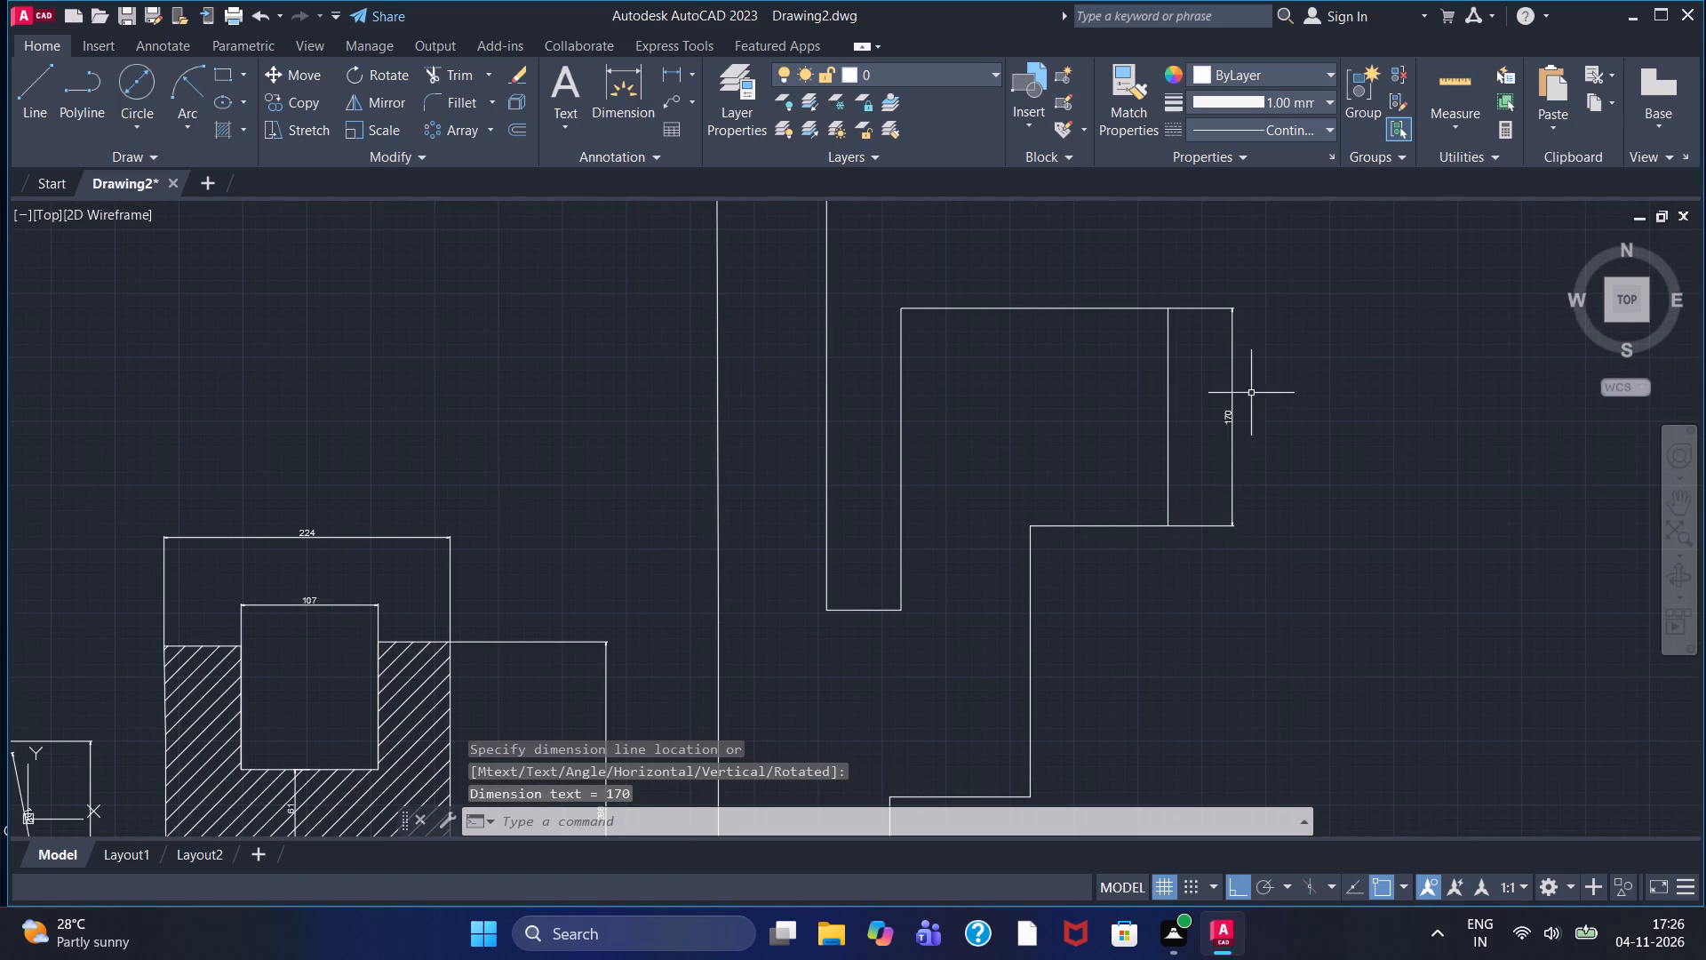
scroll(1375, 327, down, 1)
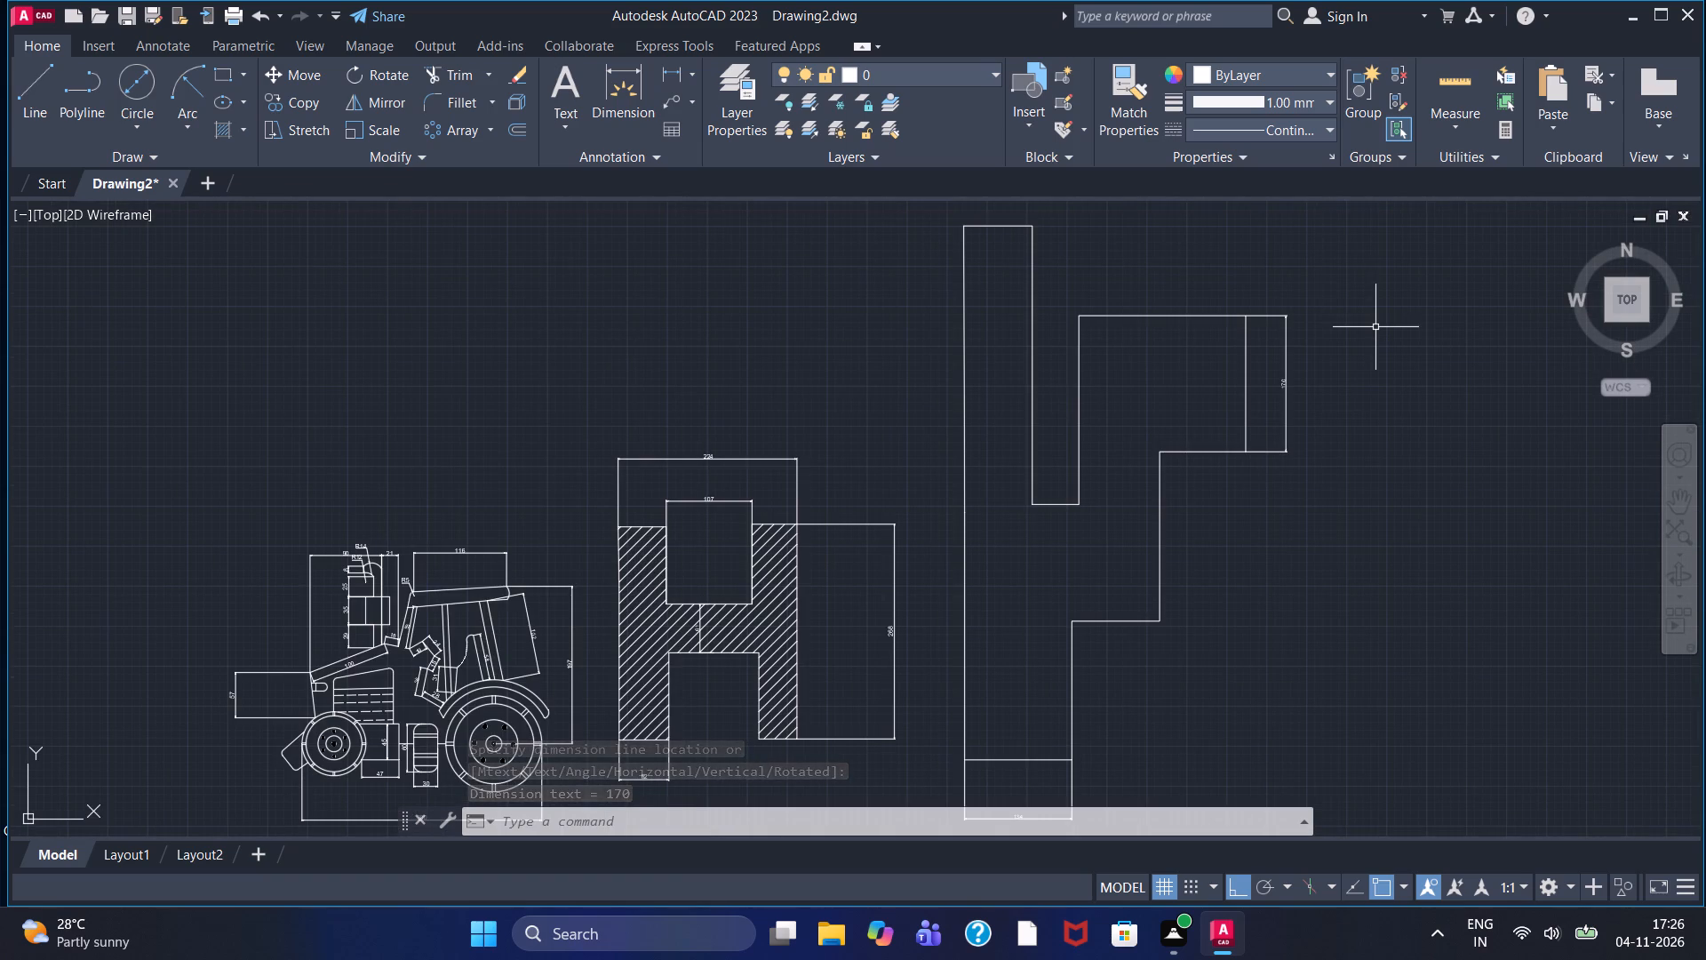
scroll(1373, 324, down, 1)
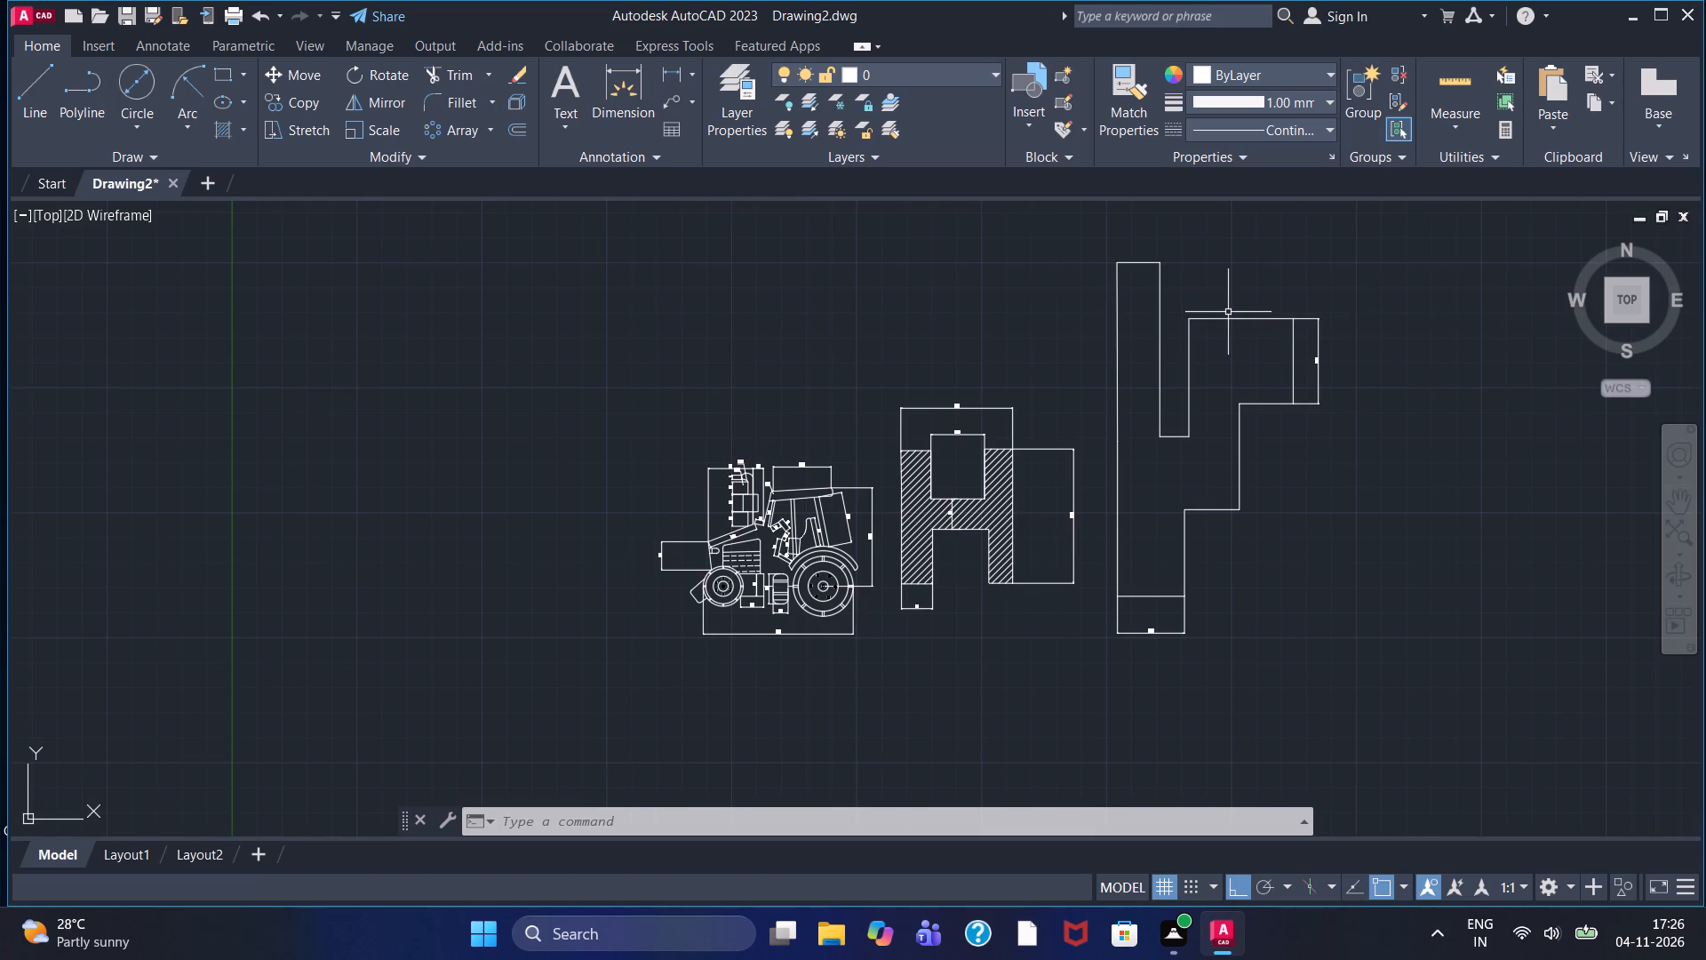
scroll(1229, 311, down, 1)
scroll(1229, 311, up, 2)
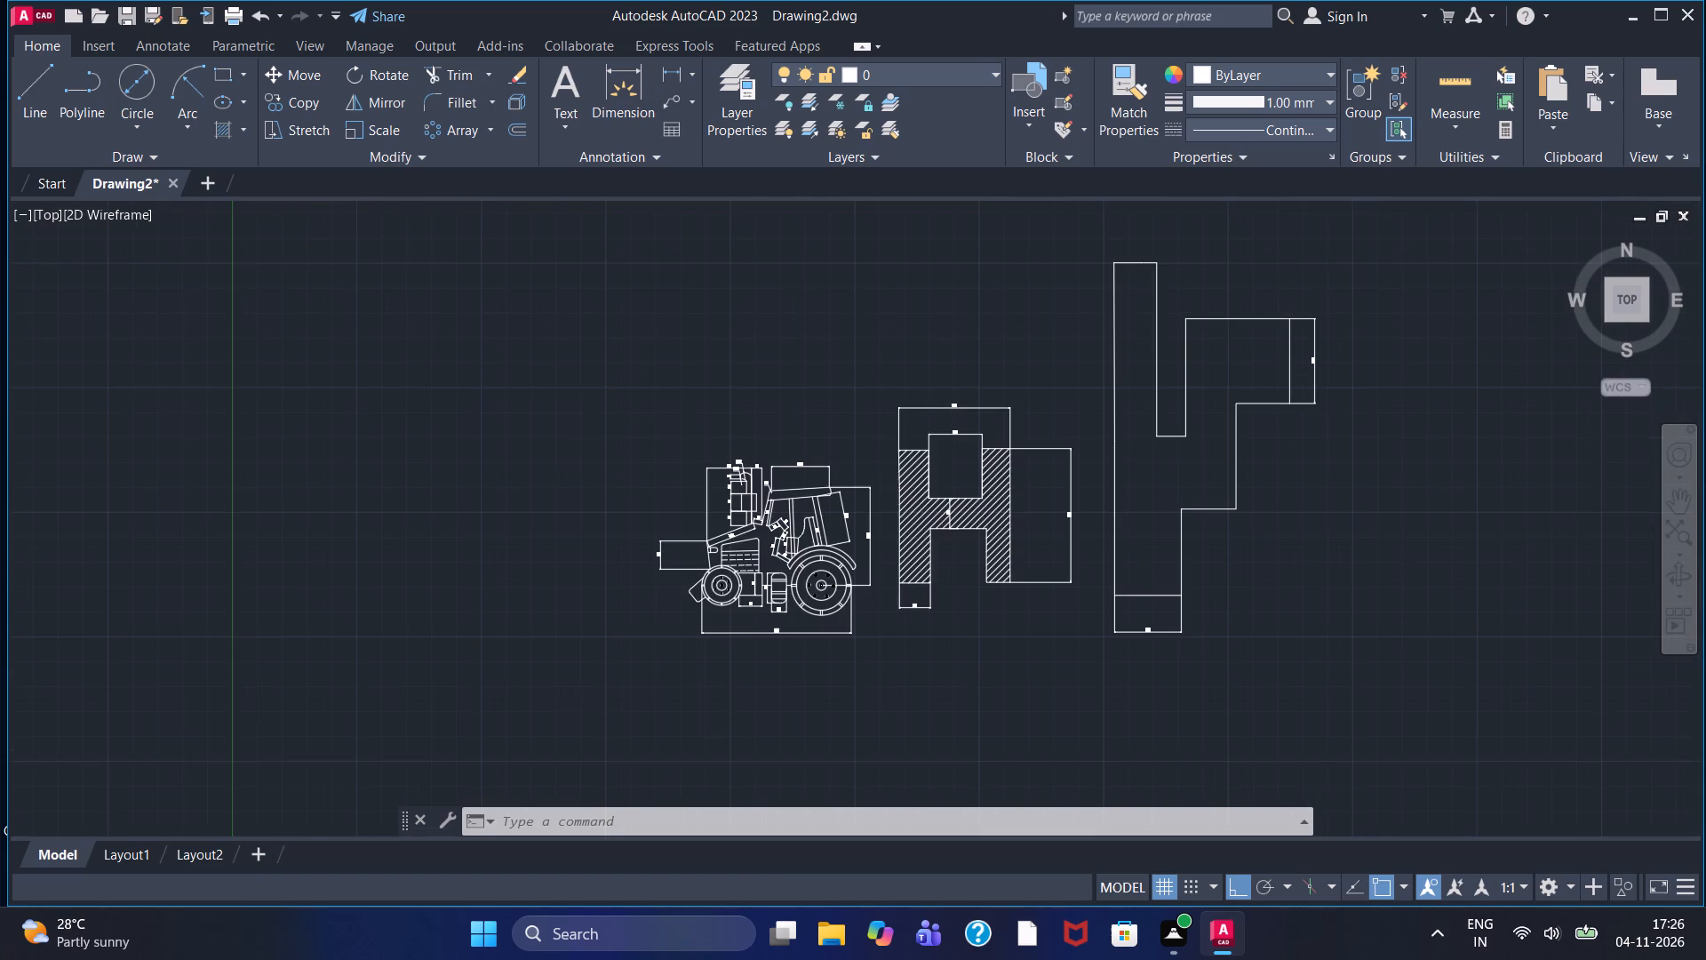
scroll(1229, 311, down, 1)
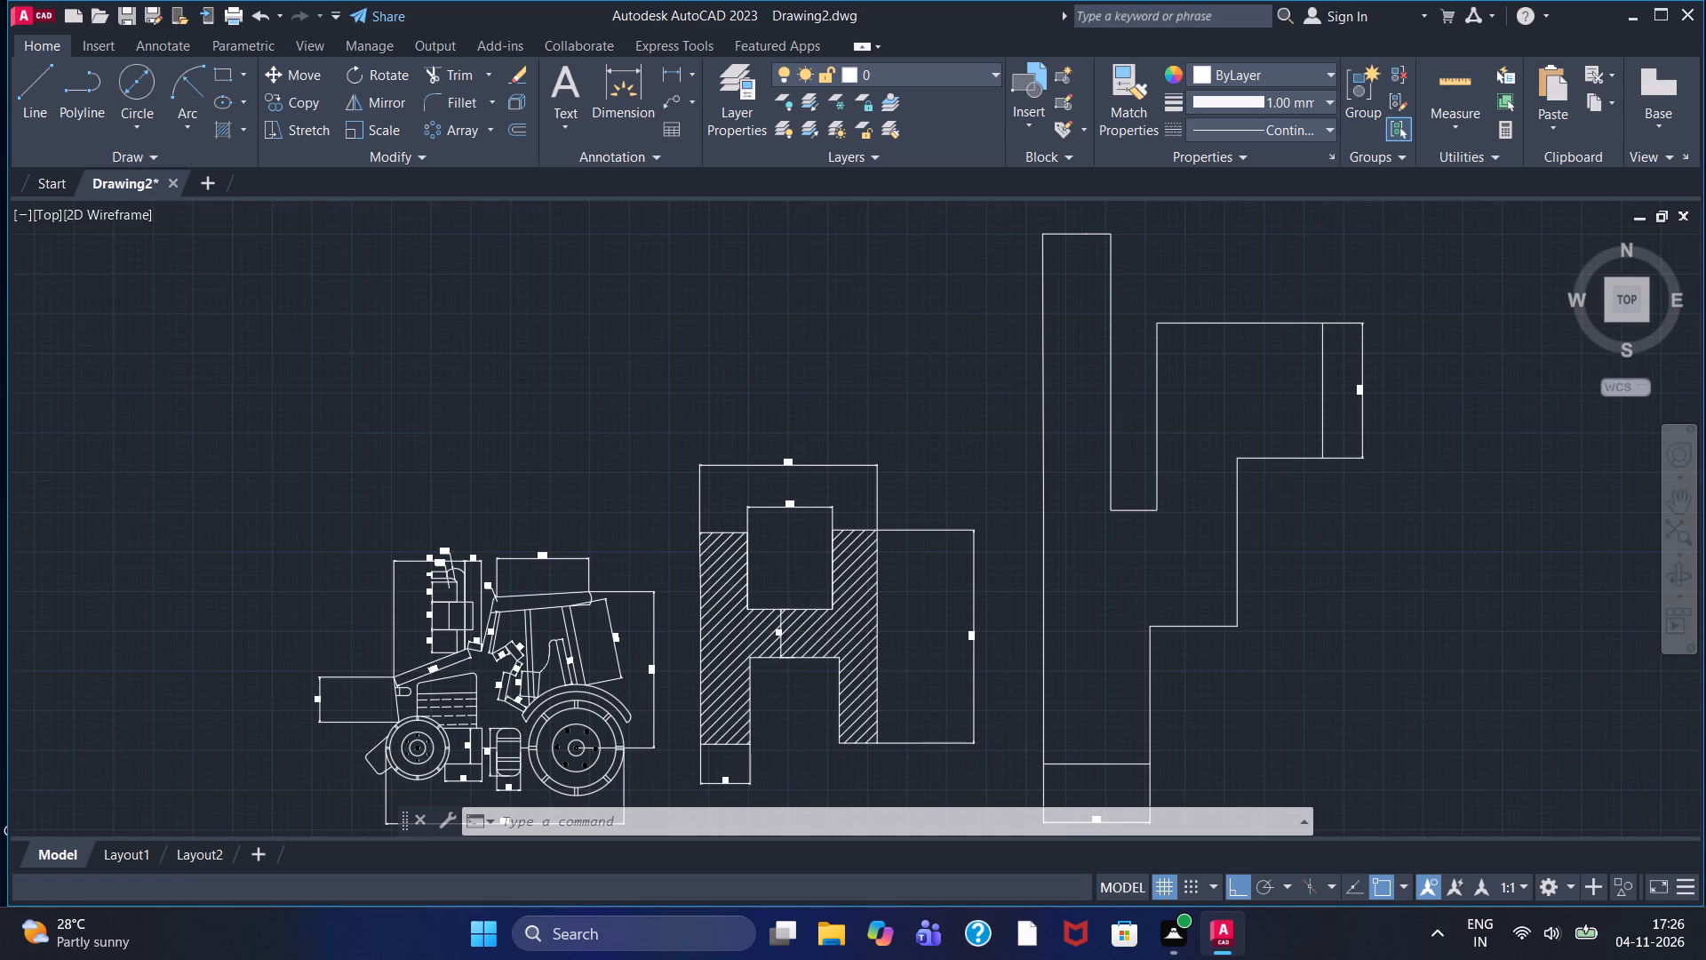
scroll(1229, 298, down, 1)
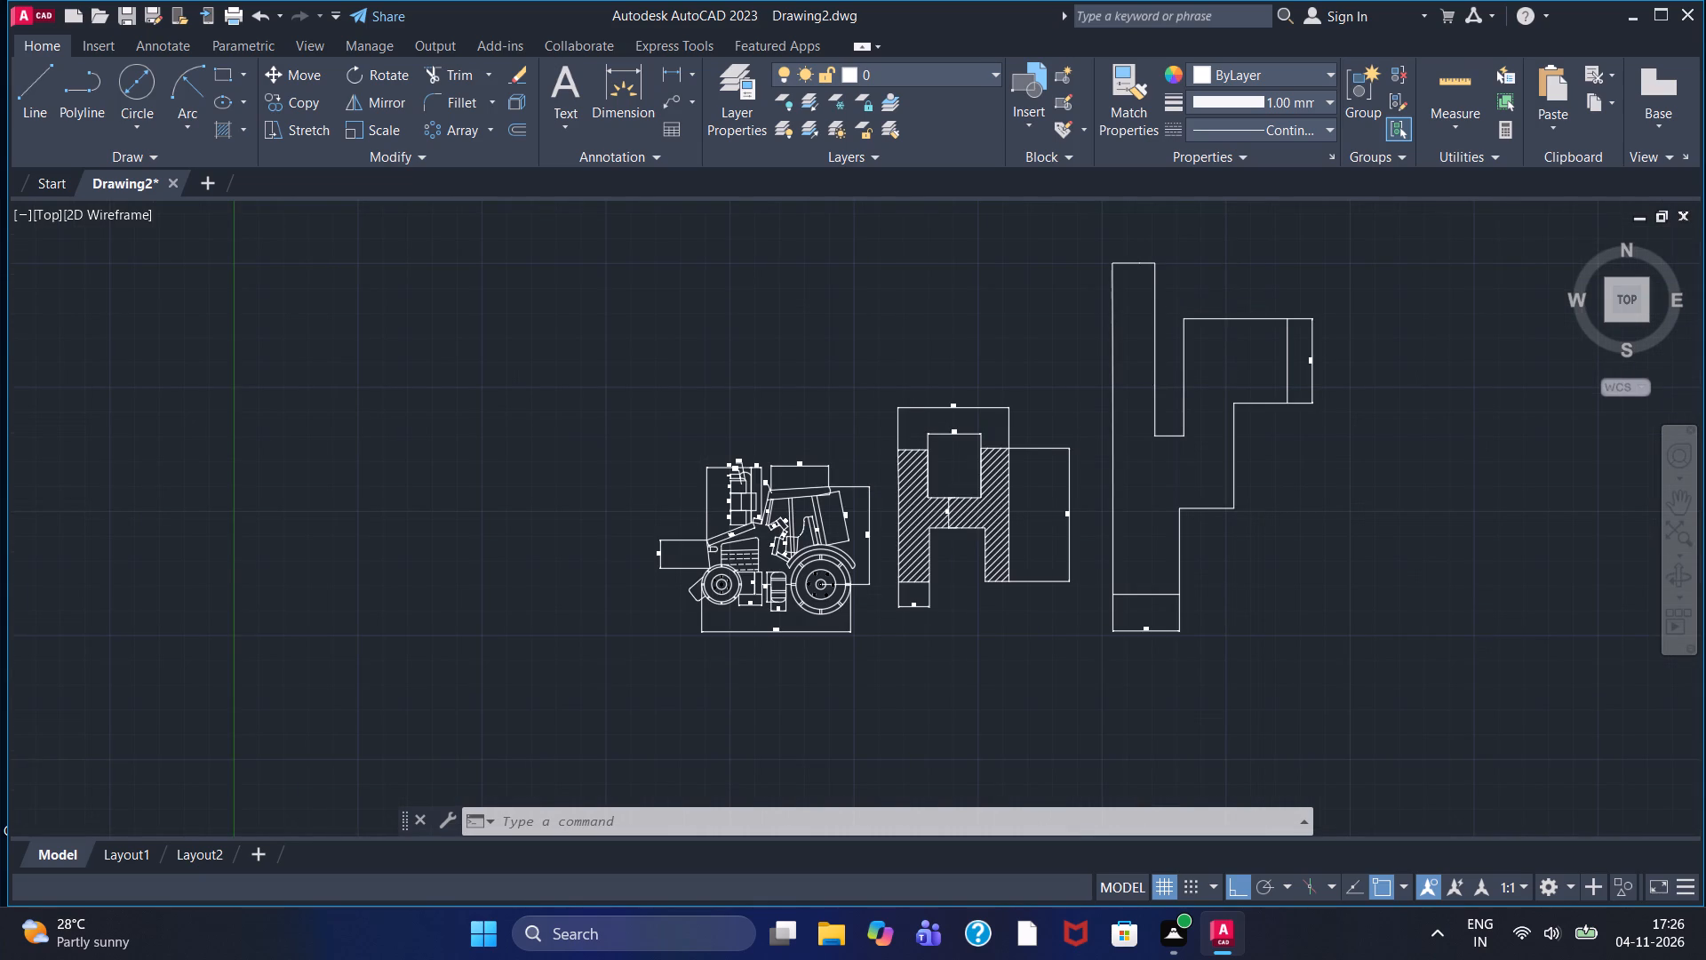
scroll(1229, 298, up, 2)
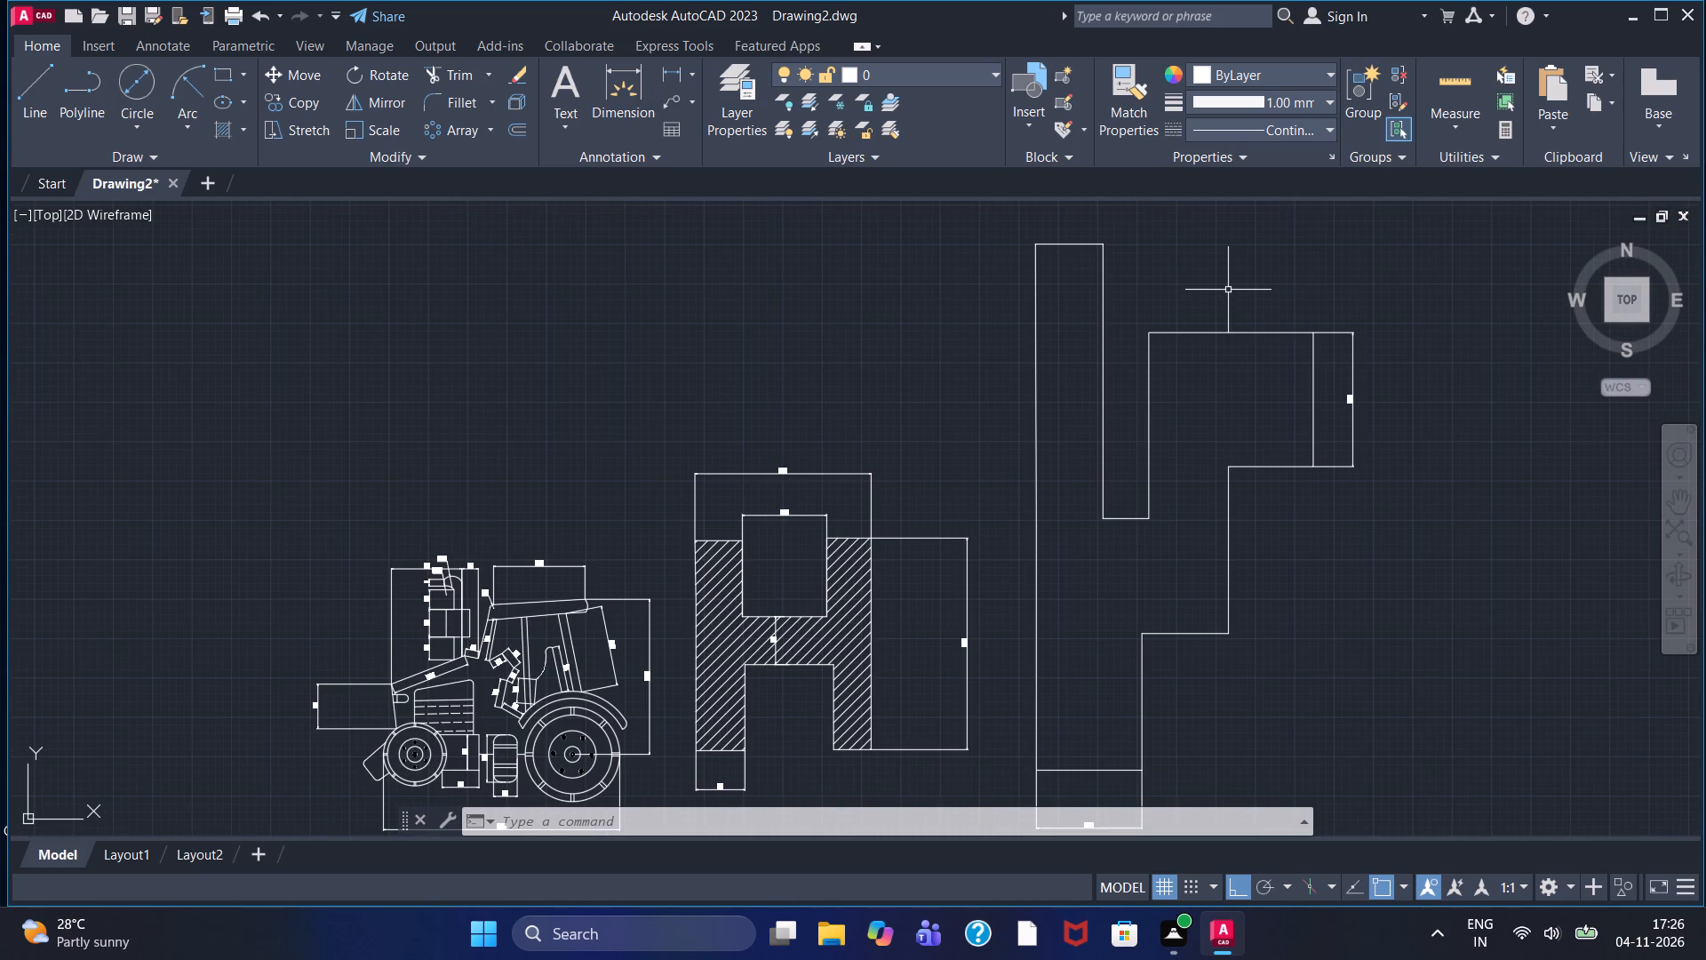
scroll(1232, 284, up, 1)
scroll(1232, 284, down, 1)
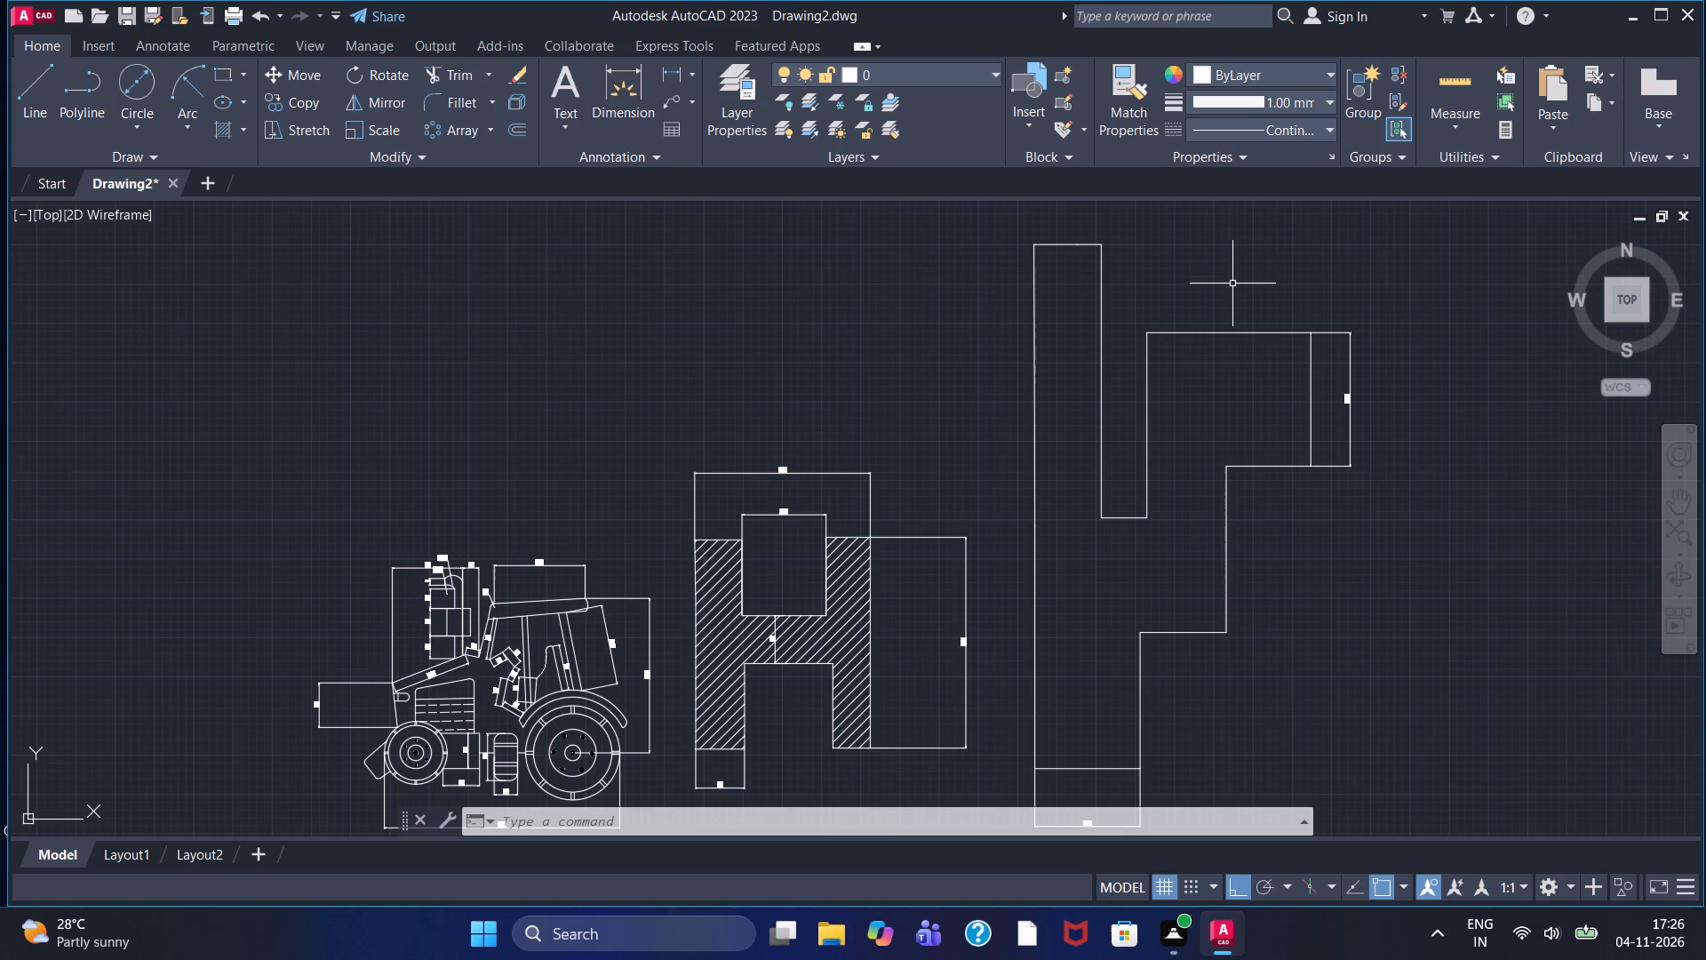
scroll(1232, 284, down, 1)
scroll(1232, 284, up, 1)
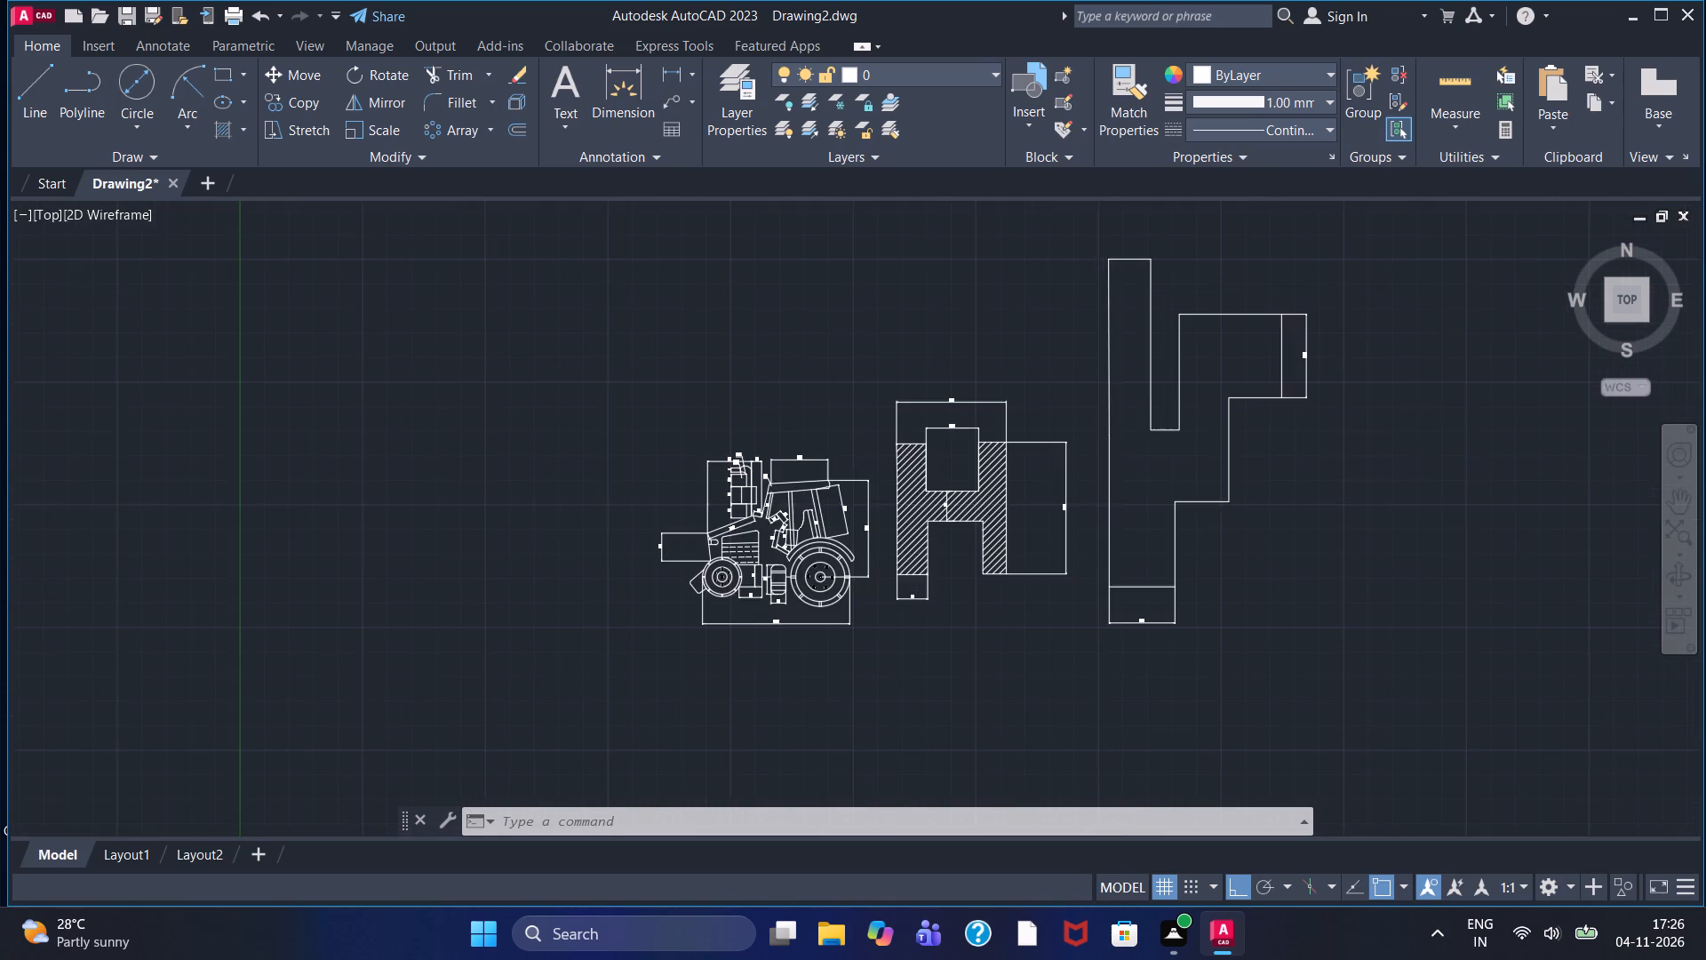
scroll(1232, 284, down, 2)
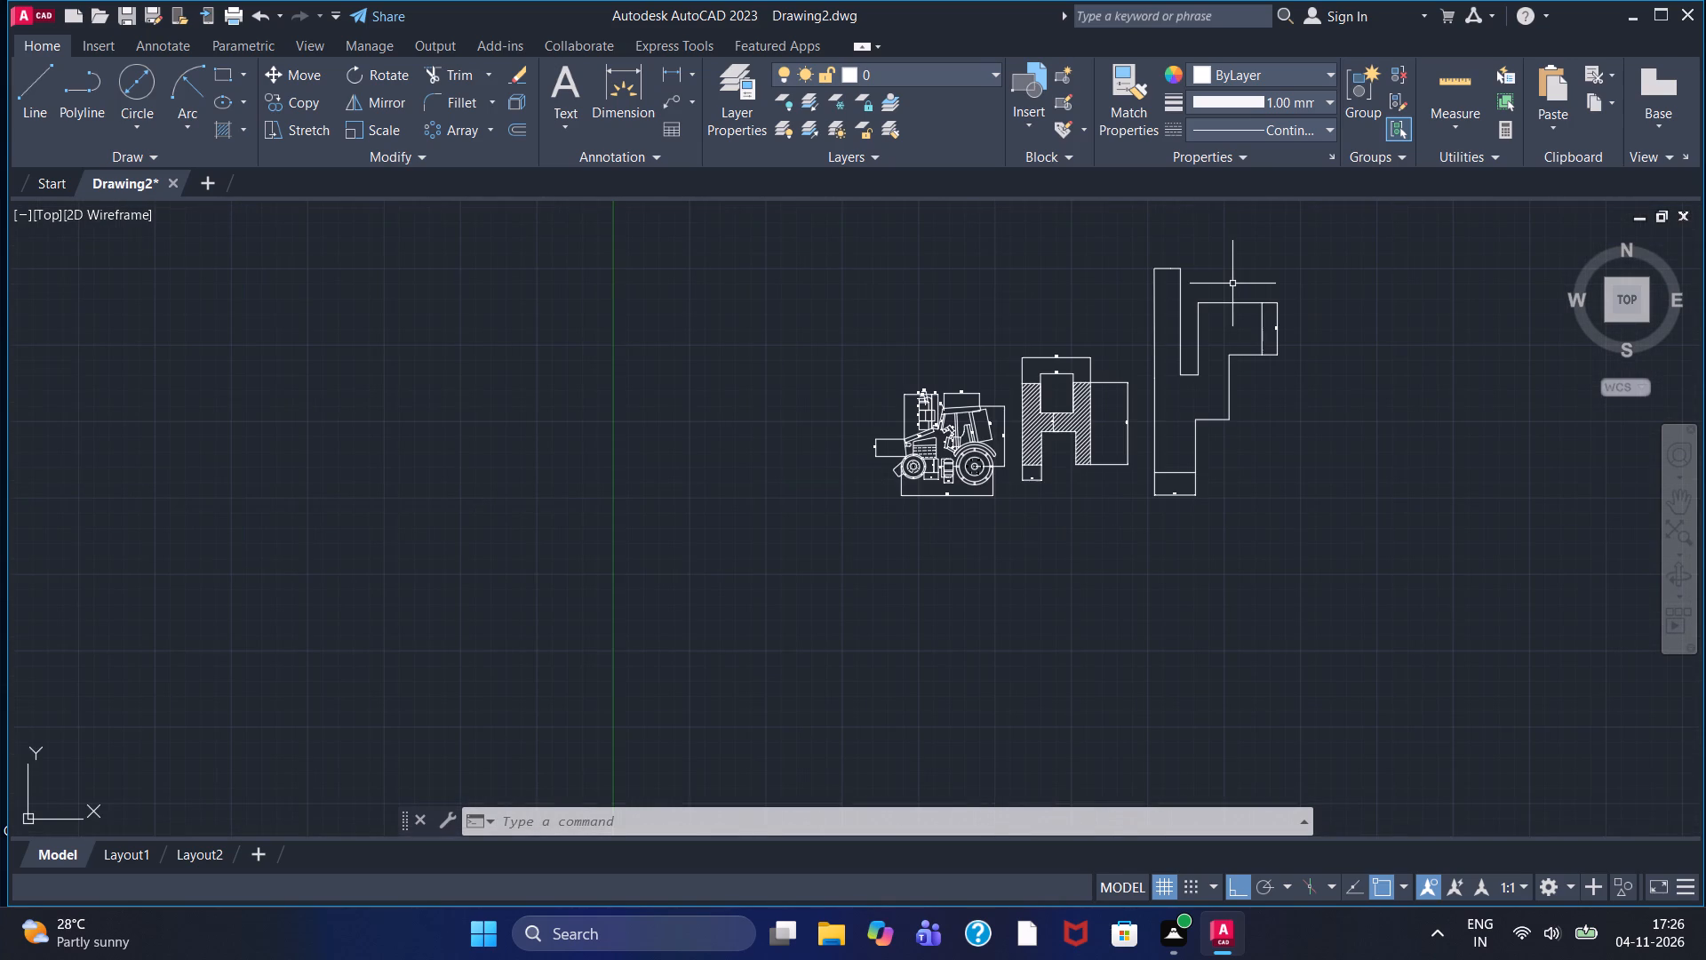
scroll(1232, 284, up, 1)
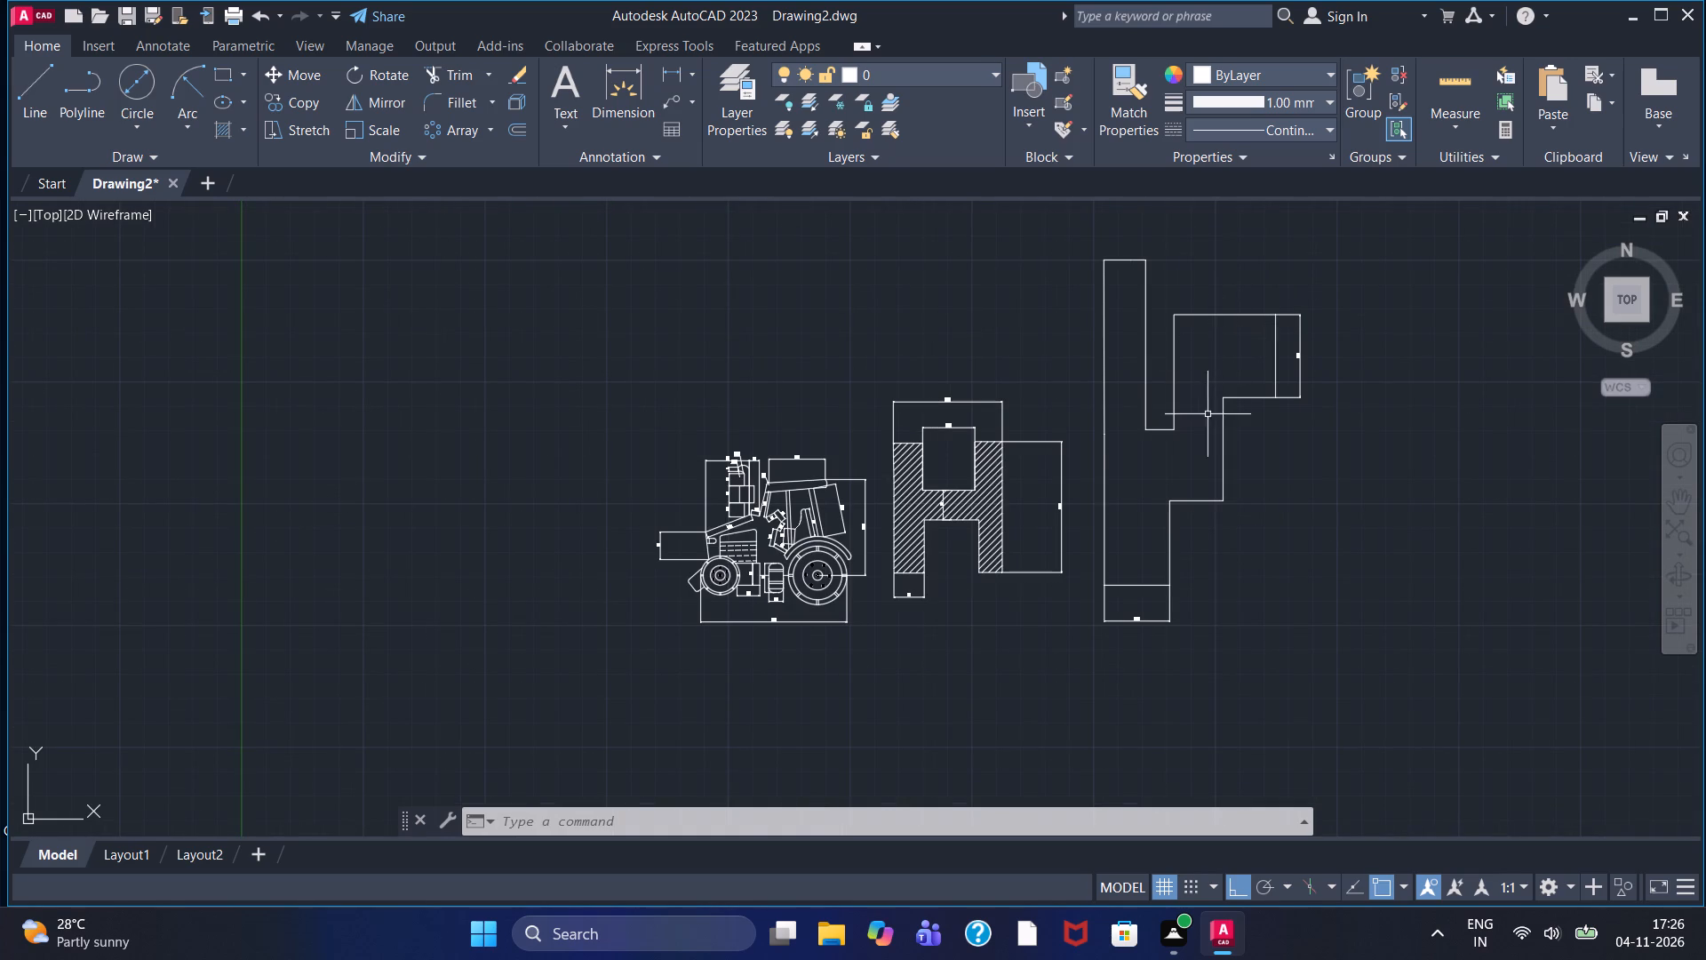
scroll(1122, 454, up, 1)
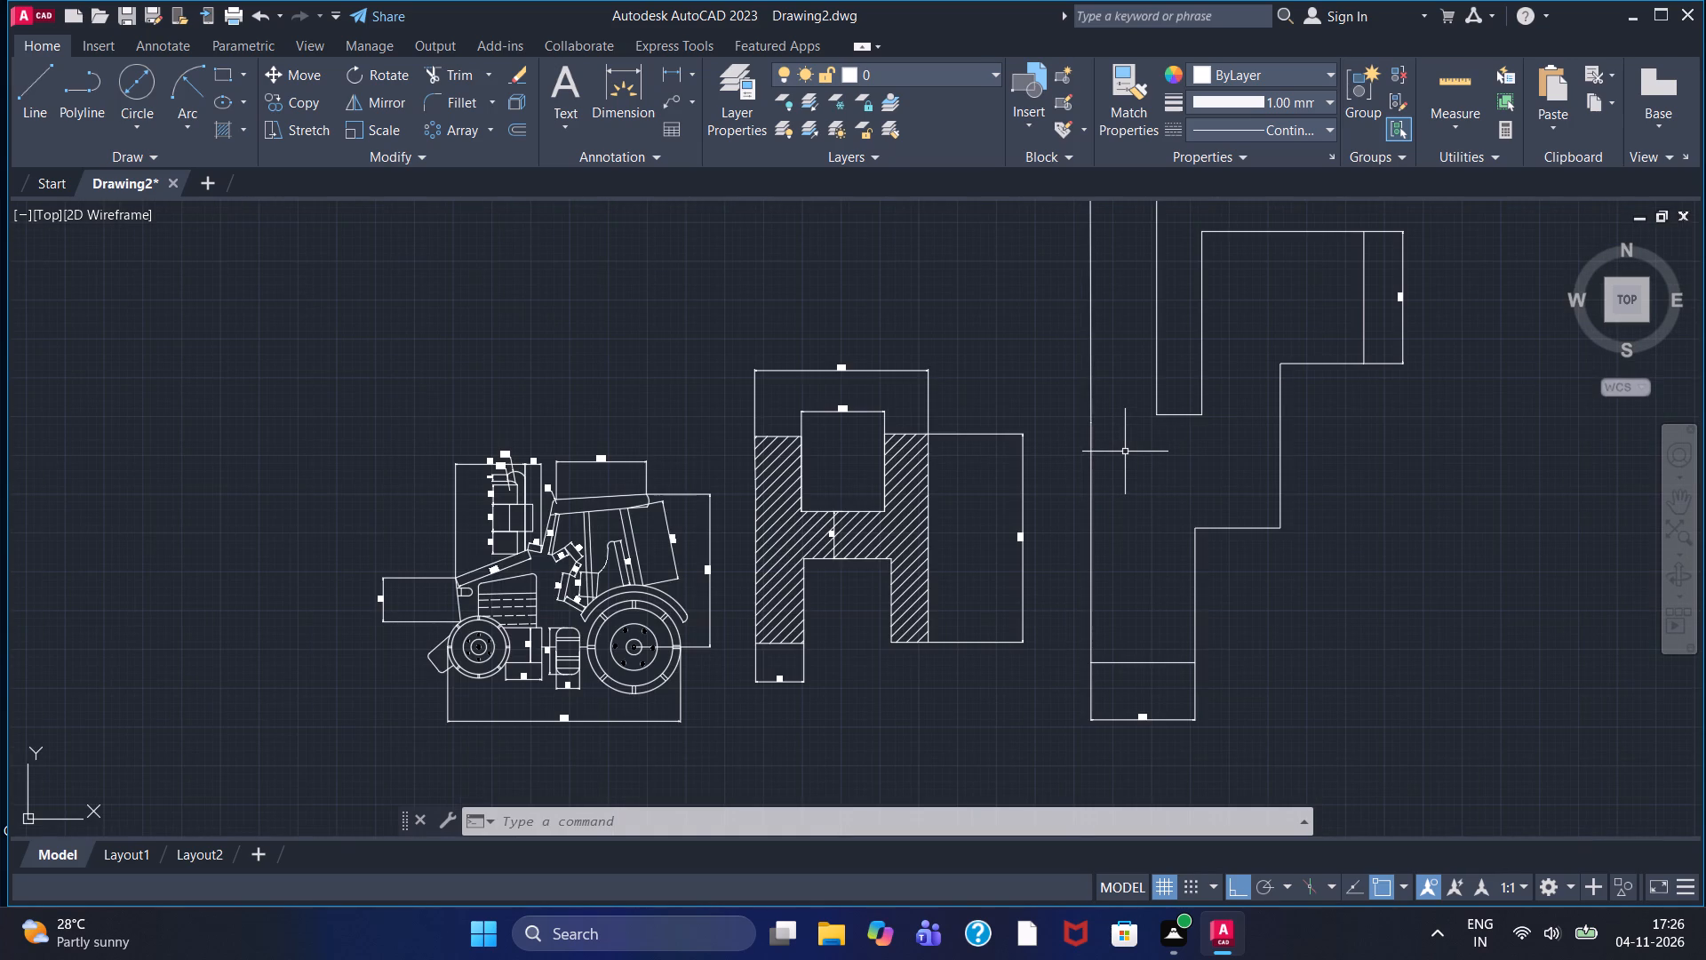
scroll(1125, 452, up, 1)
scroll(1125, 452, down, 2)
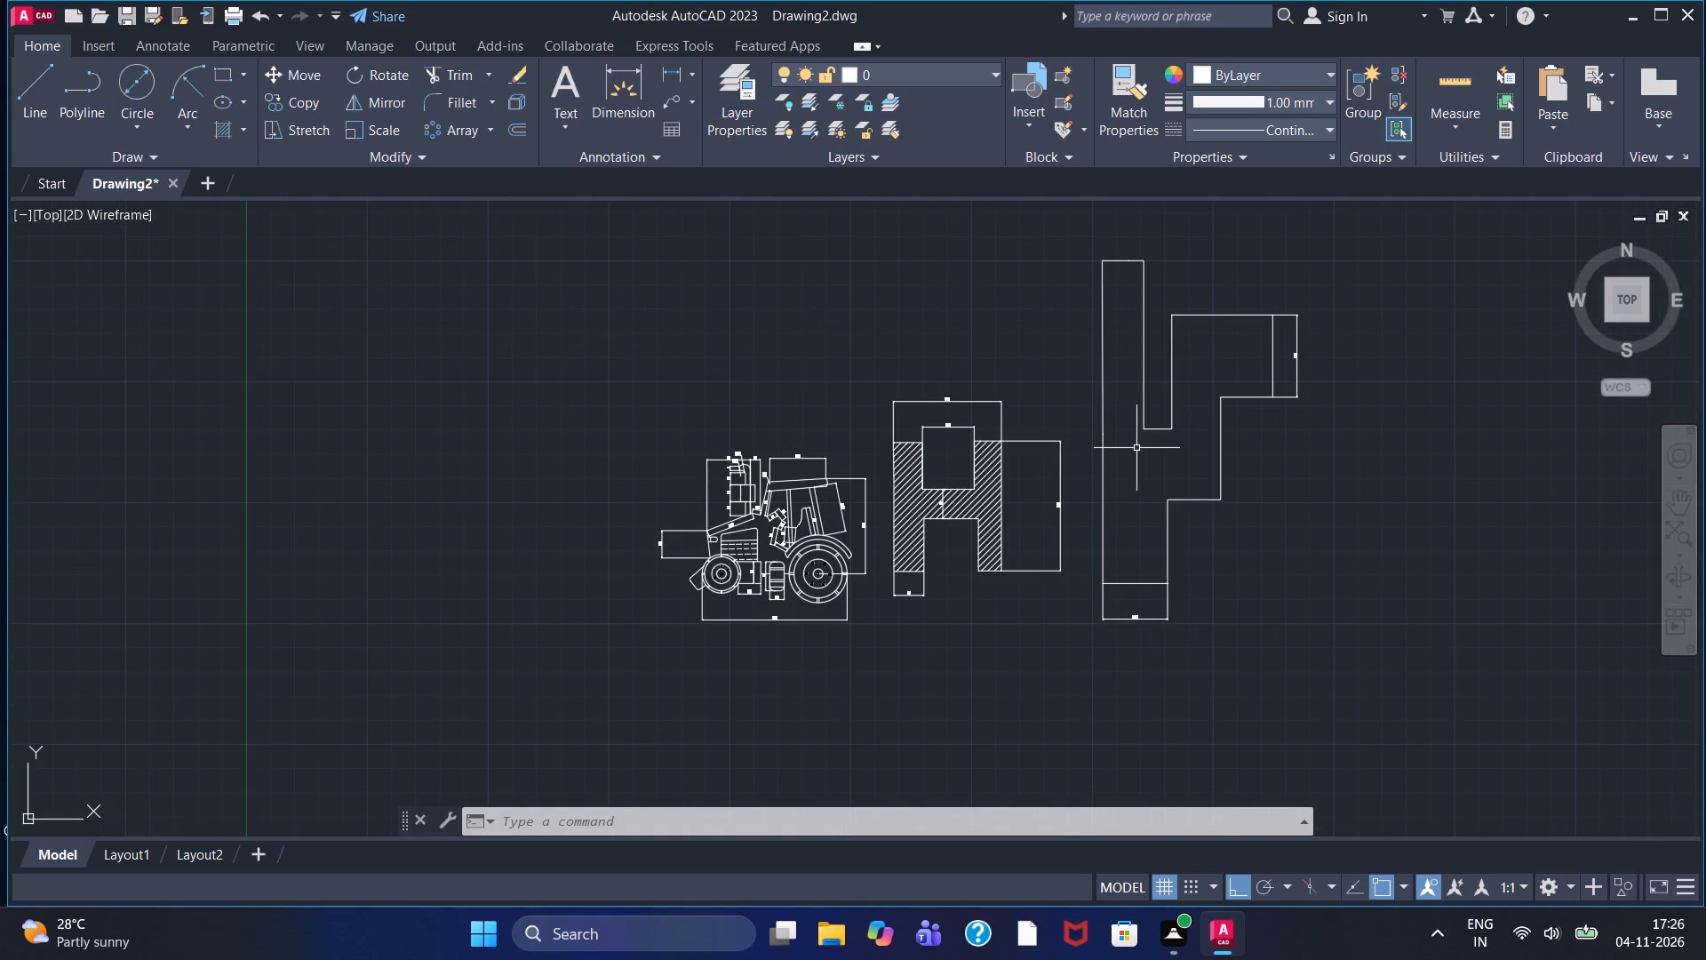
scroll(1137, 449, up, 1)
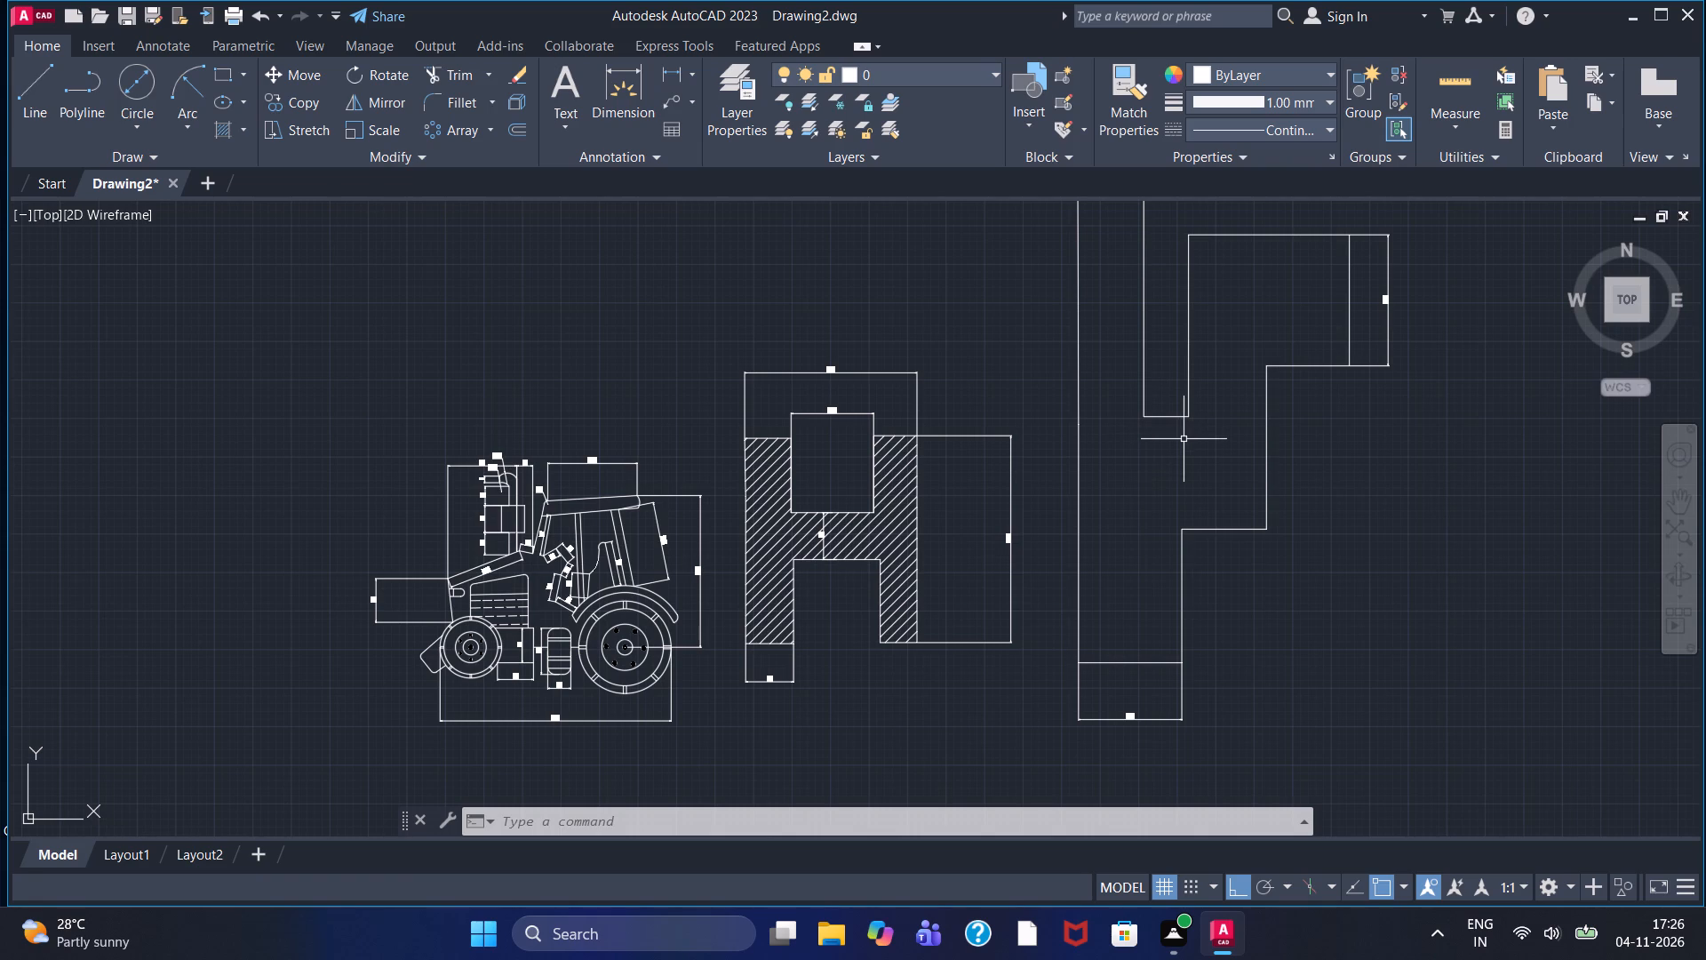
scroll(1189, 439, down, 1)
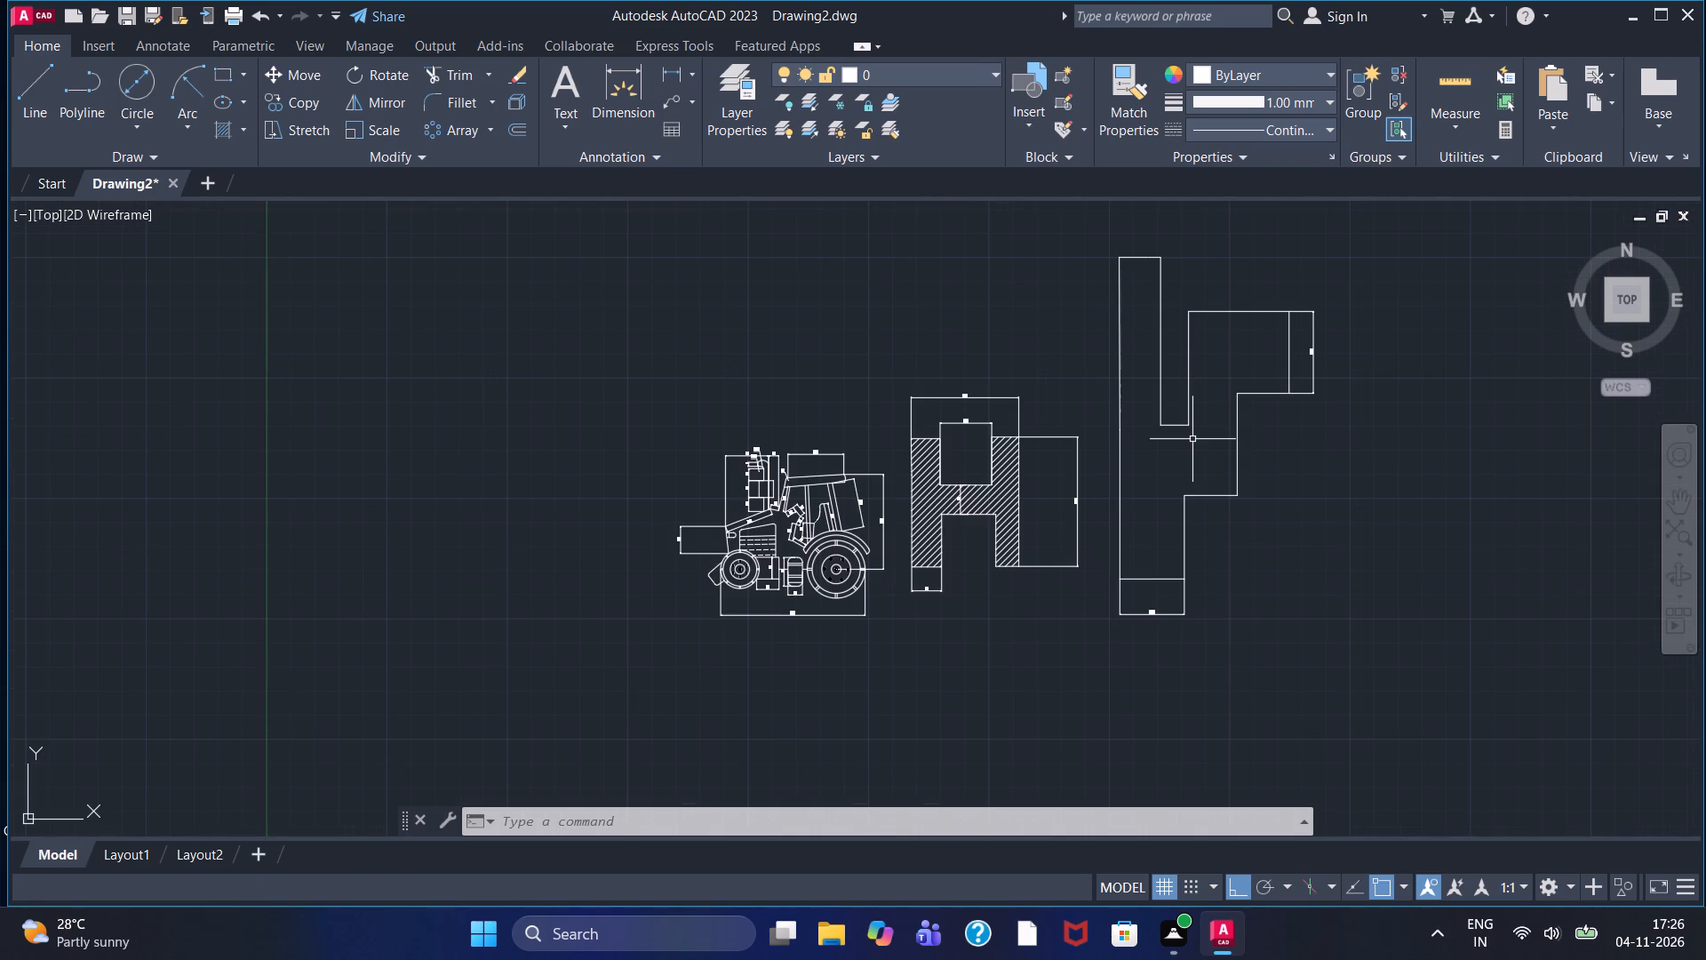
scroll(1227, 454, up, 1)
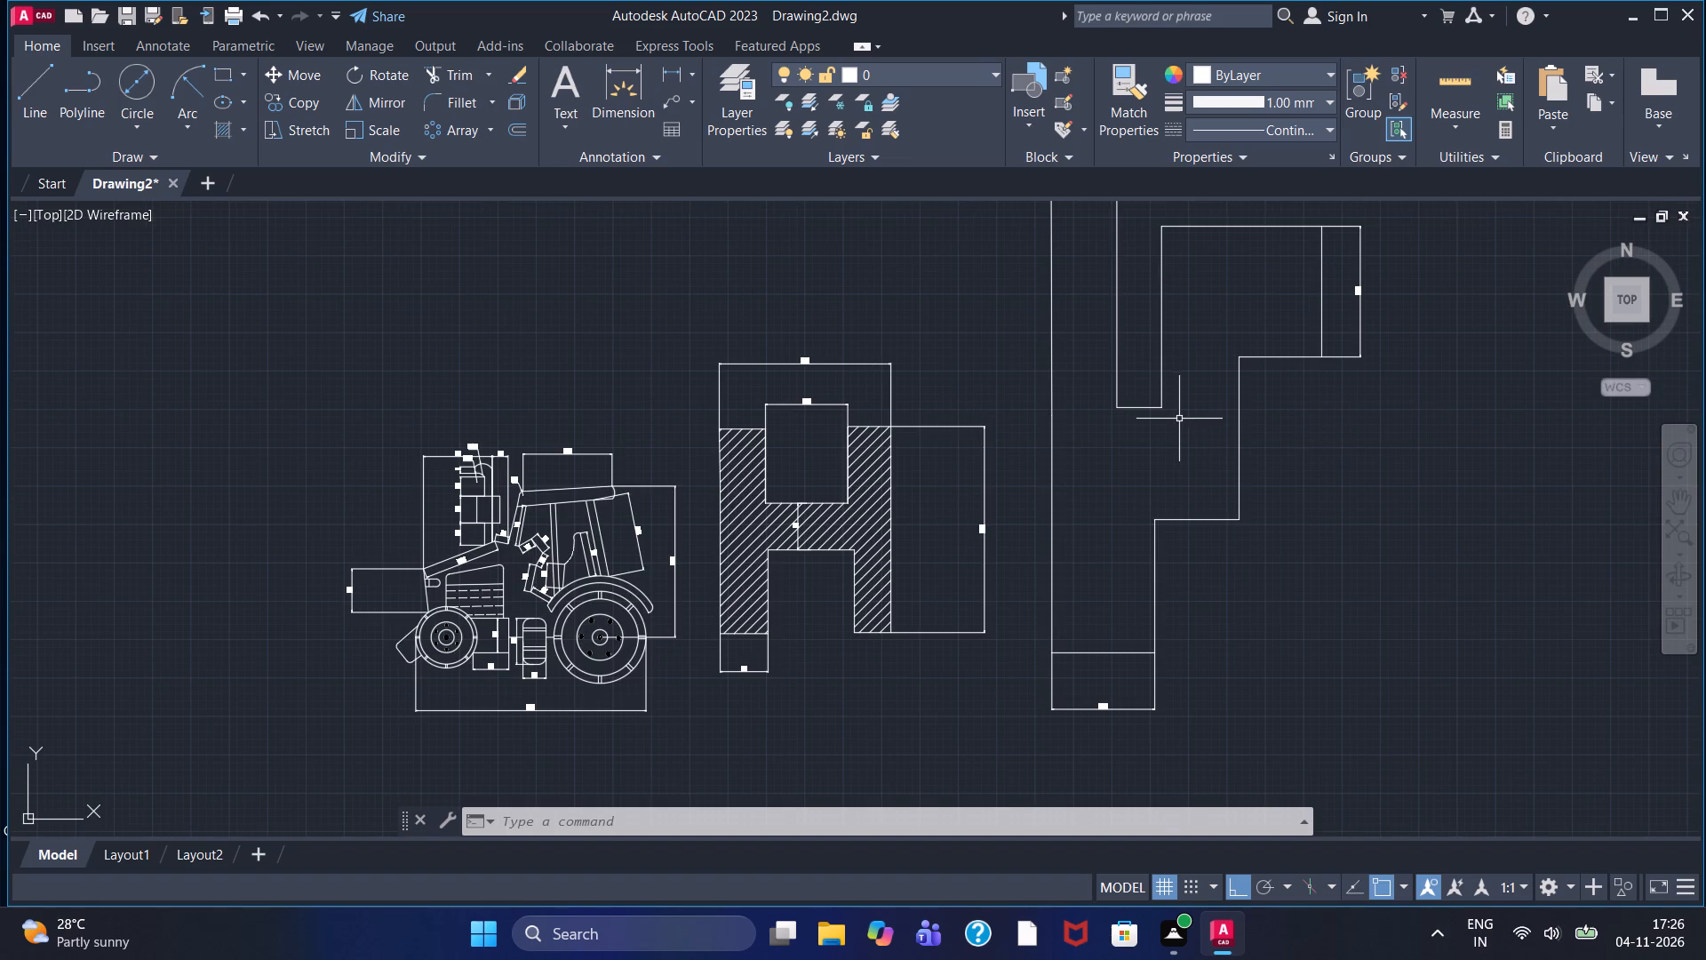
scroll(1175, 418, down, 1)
Hatch the interior of the stepped outline with the same diagonal line pattern as the H, at scale 3.
middle_drag(1174, 426, 1176, 466)
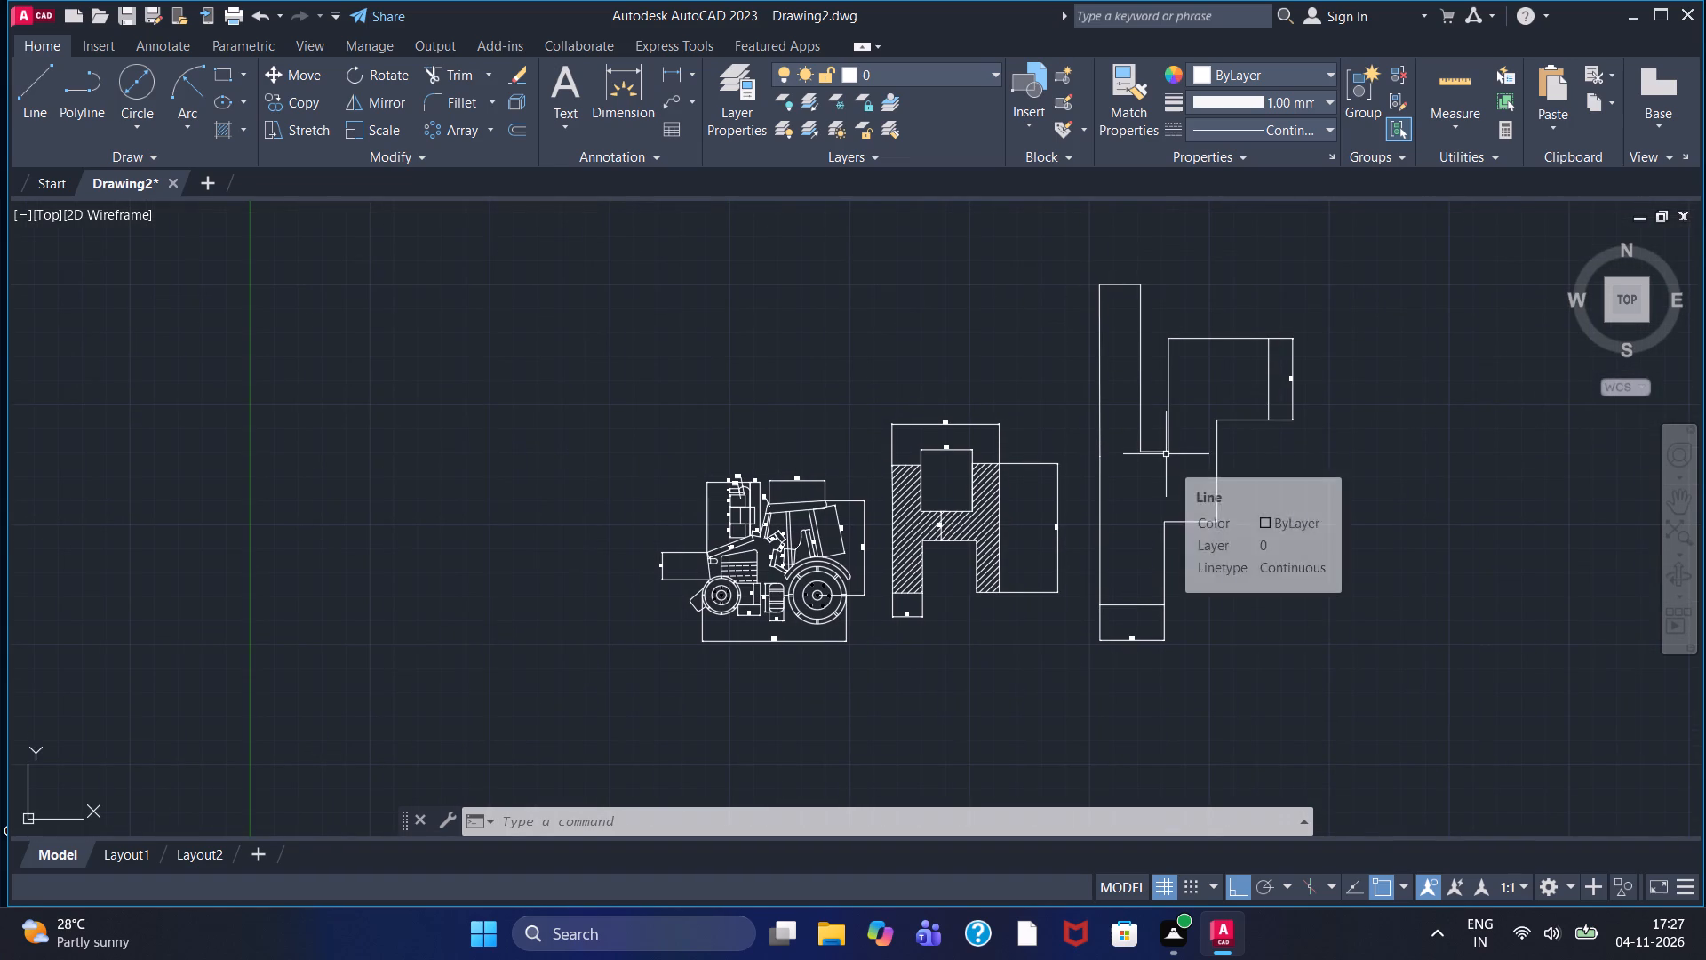
scroll(1162, 480, up, 1)
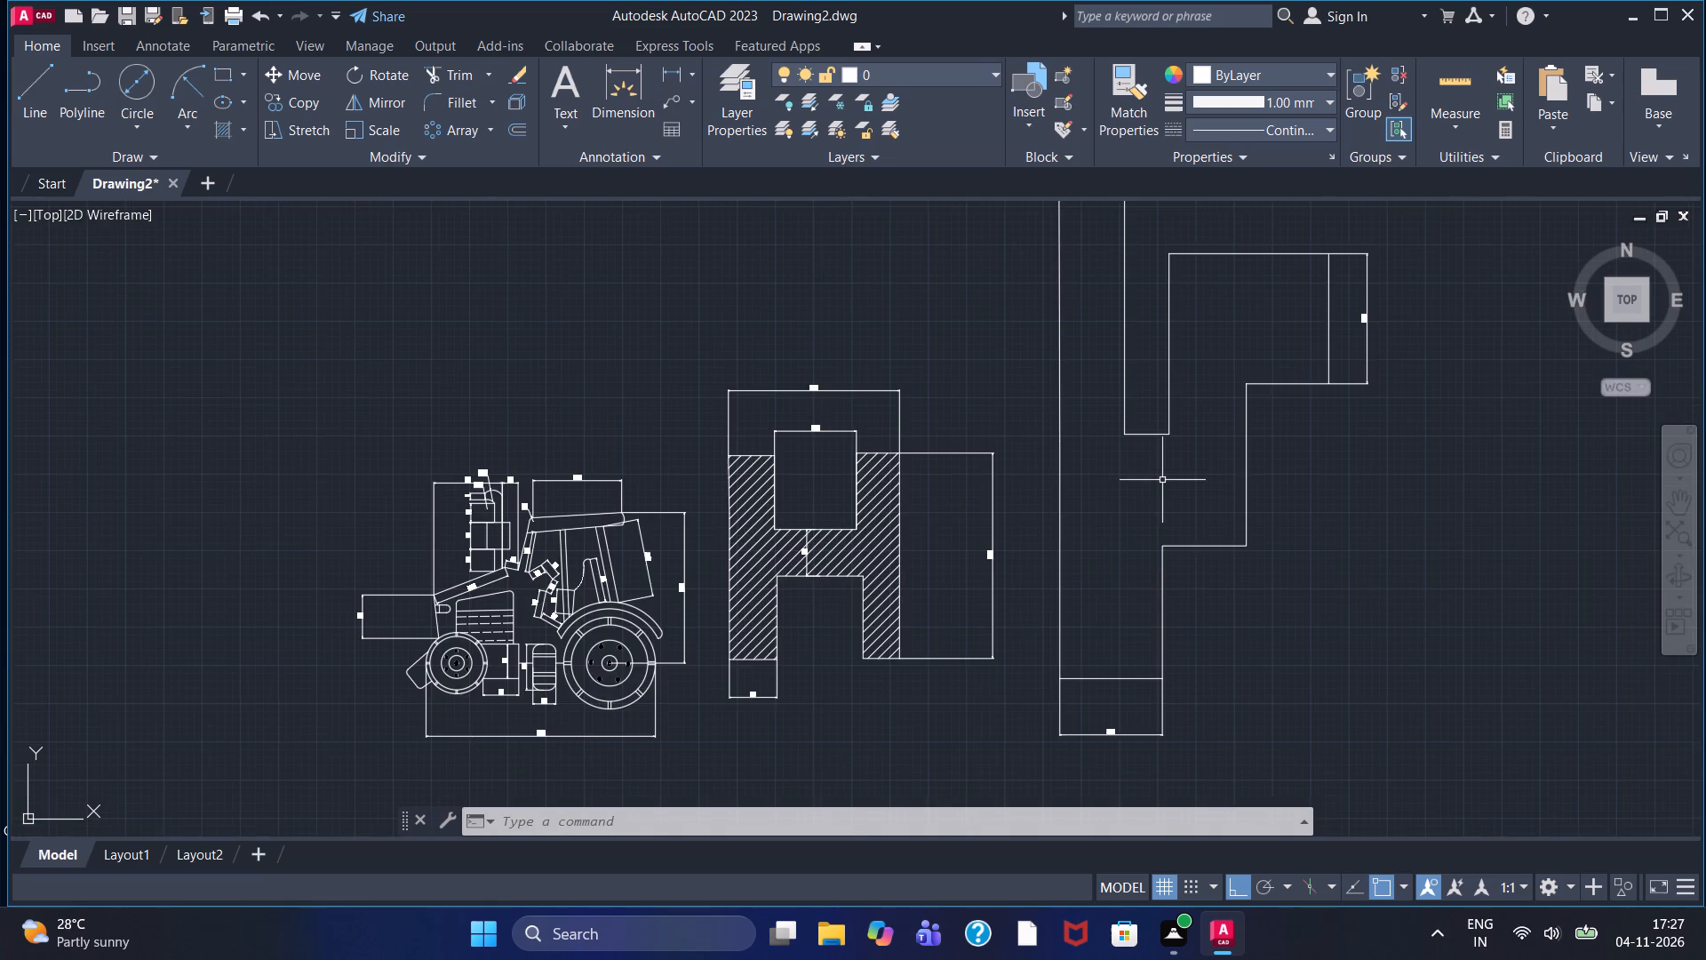
middle_drag(1161, 500, 1160, 563)
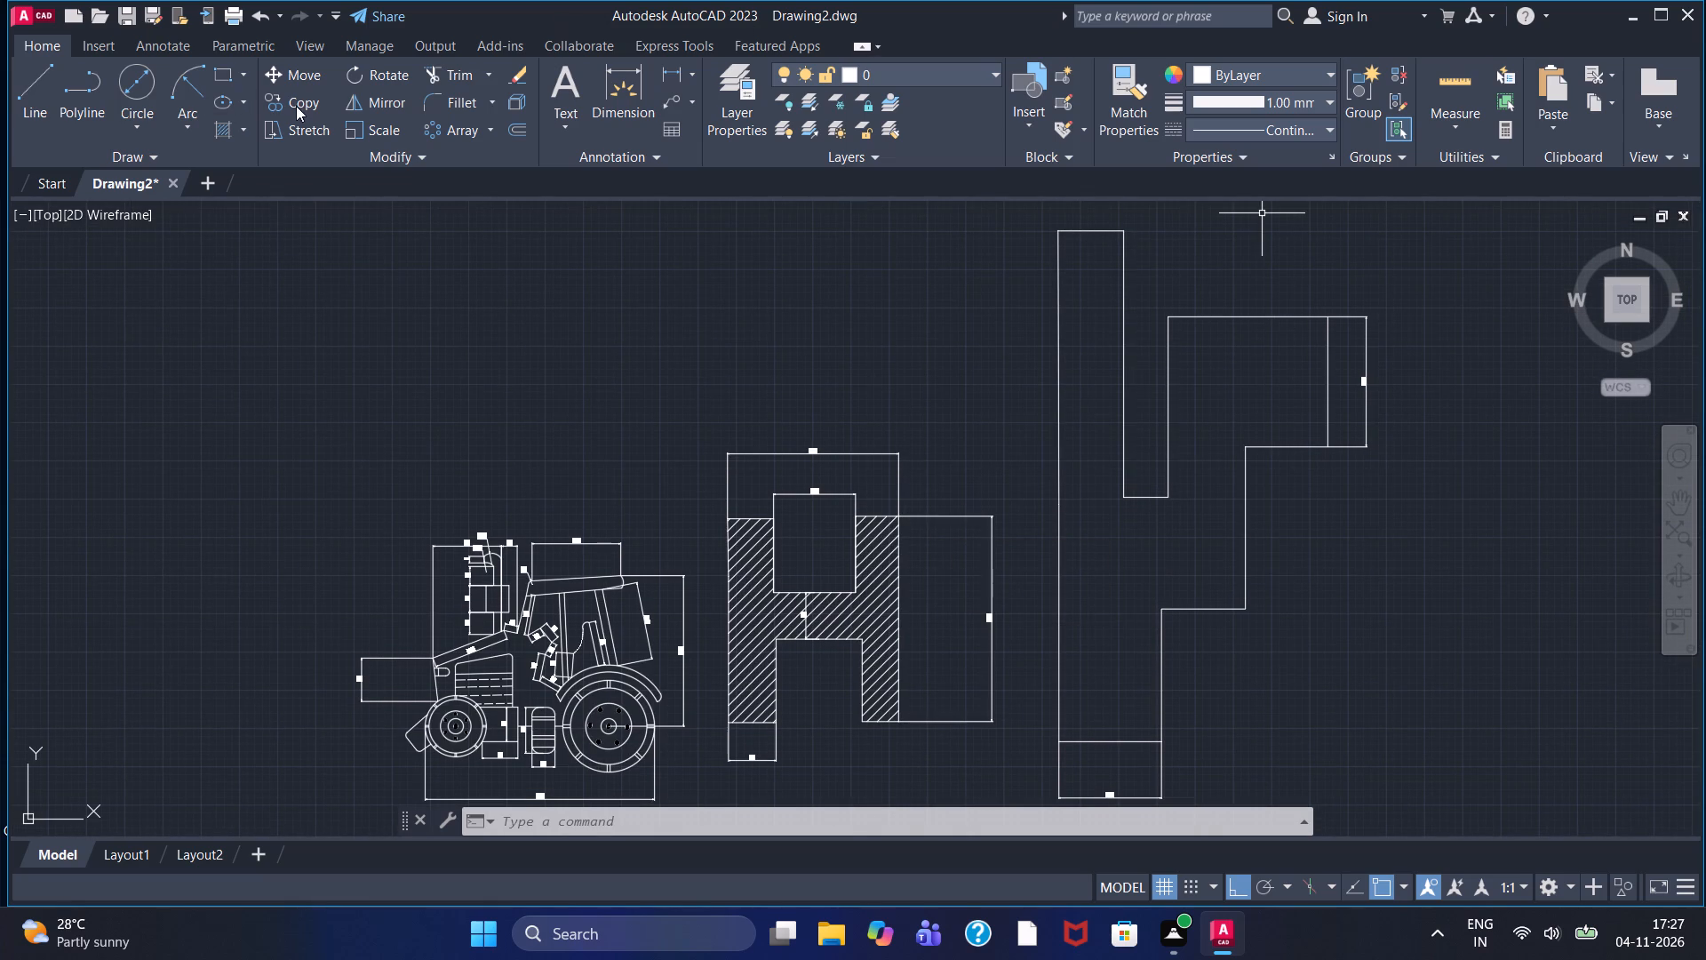
click(220, 128)
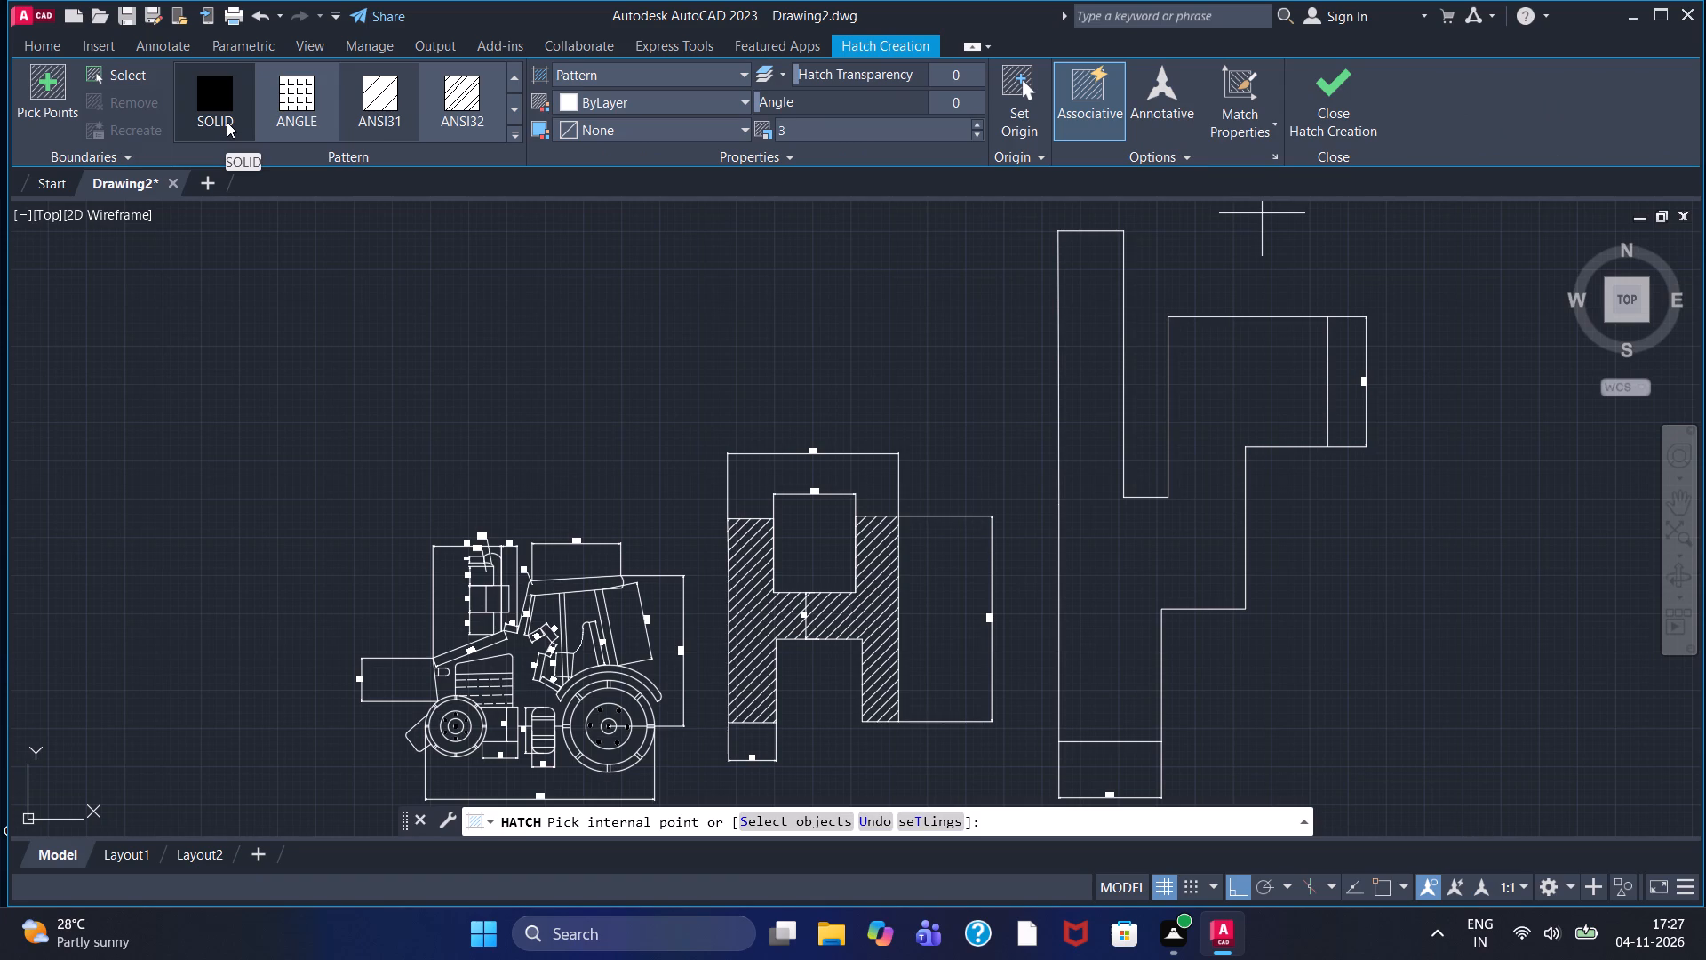
click(1082, 476)
click(1324, 103)
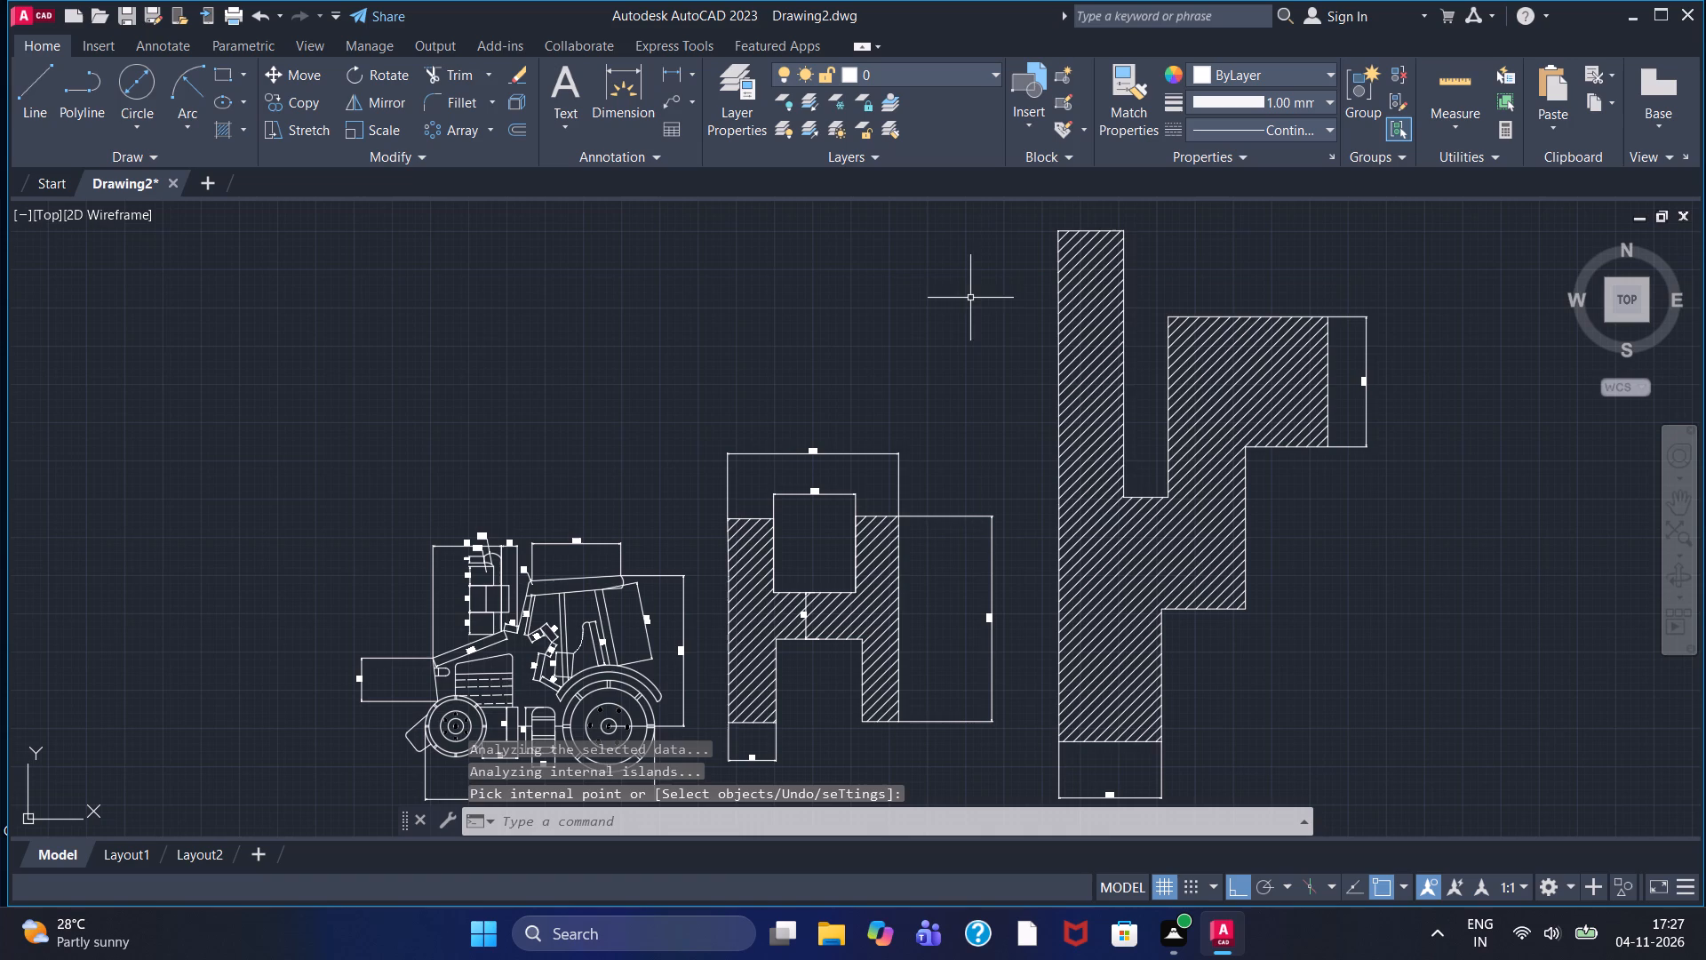
Add a linear dimension for the top edge of the stepped outline's tall column, placed above it.
middle_drag(945, 289, 932, 388)
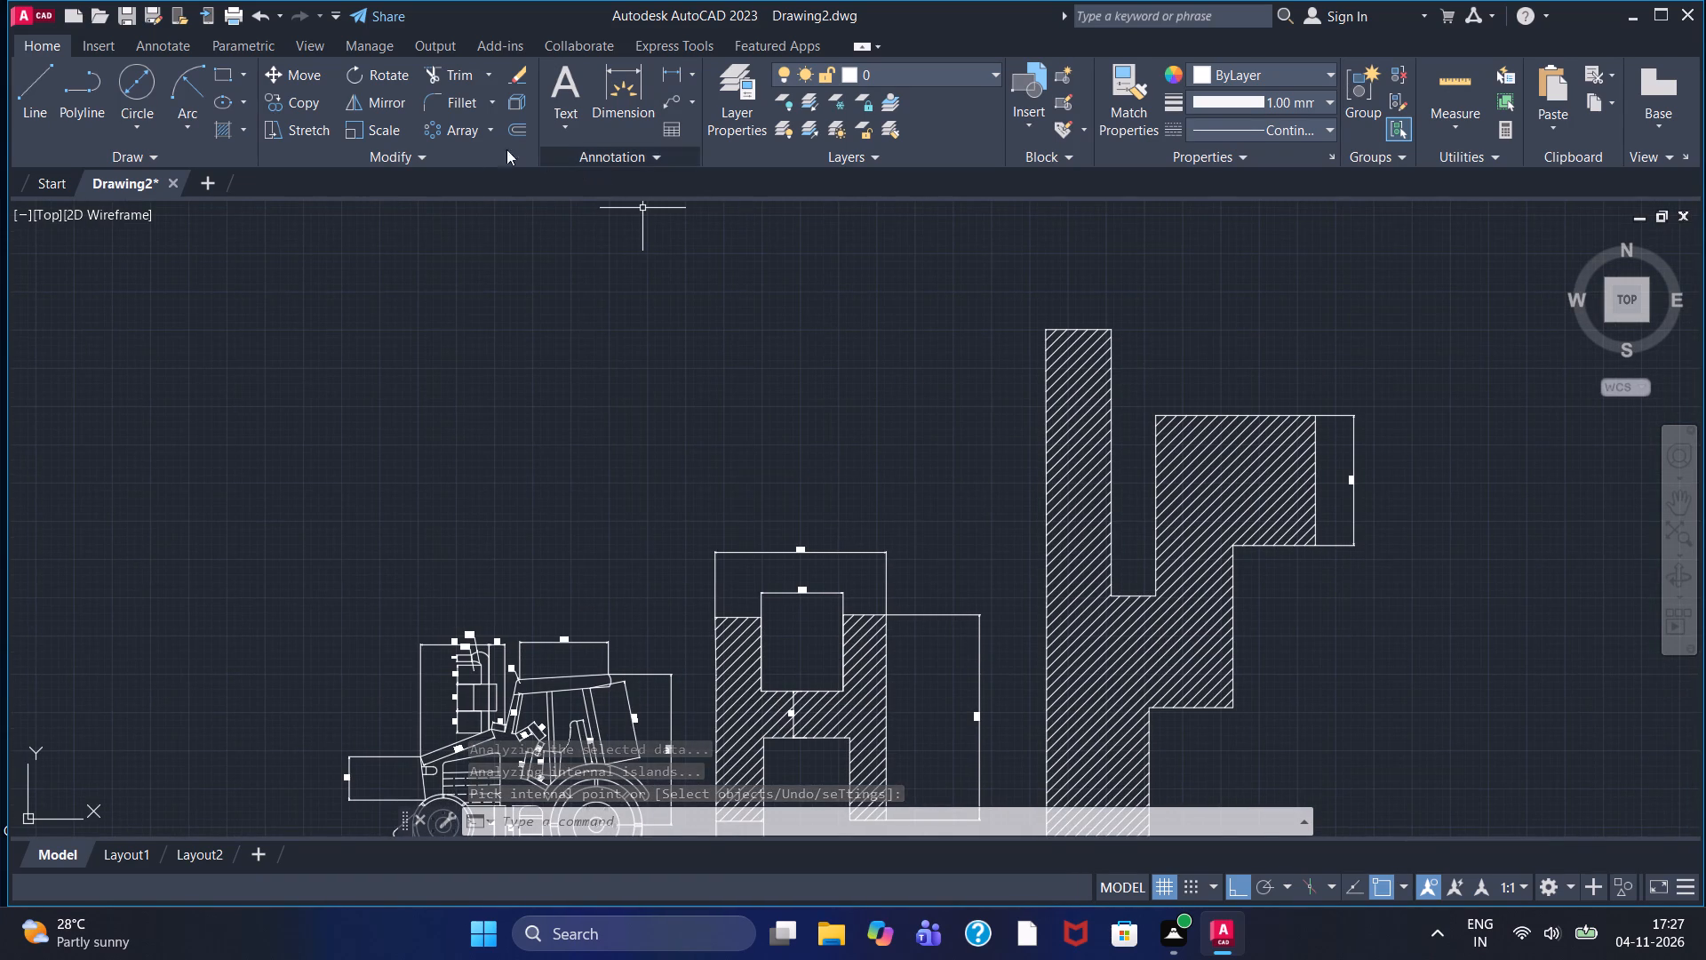
click(670, 70)
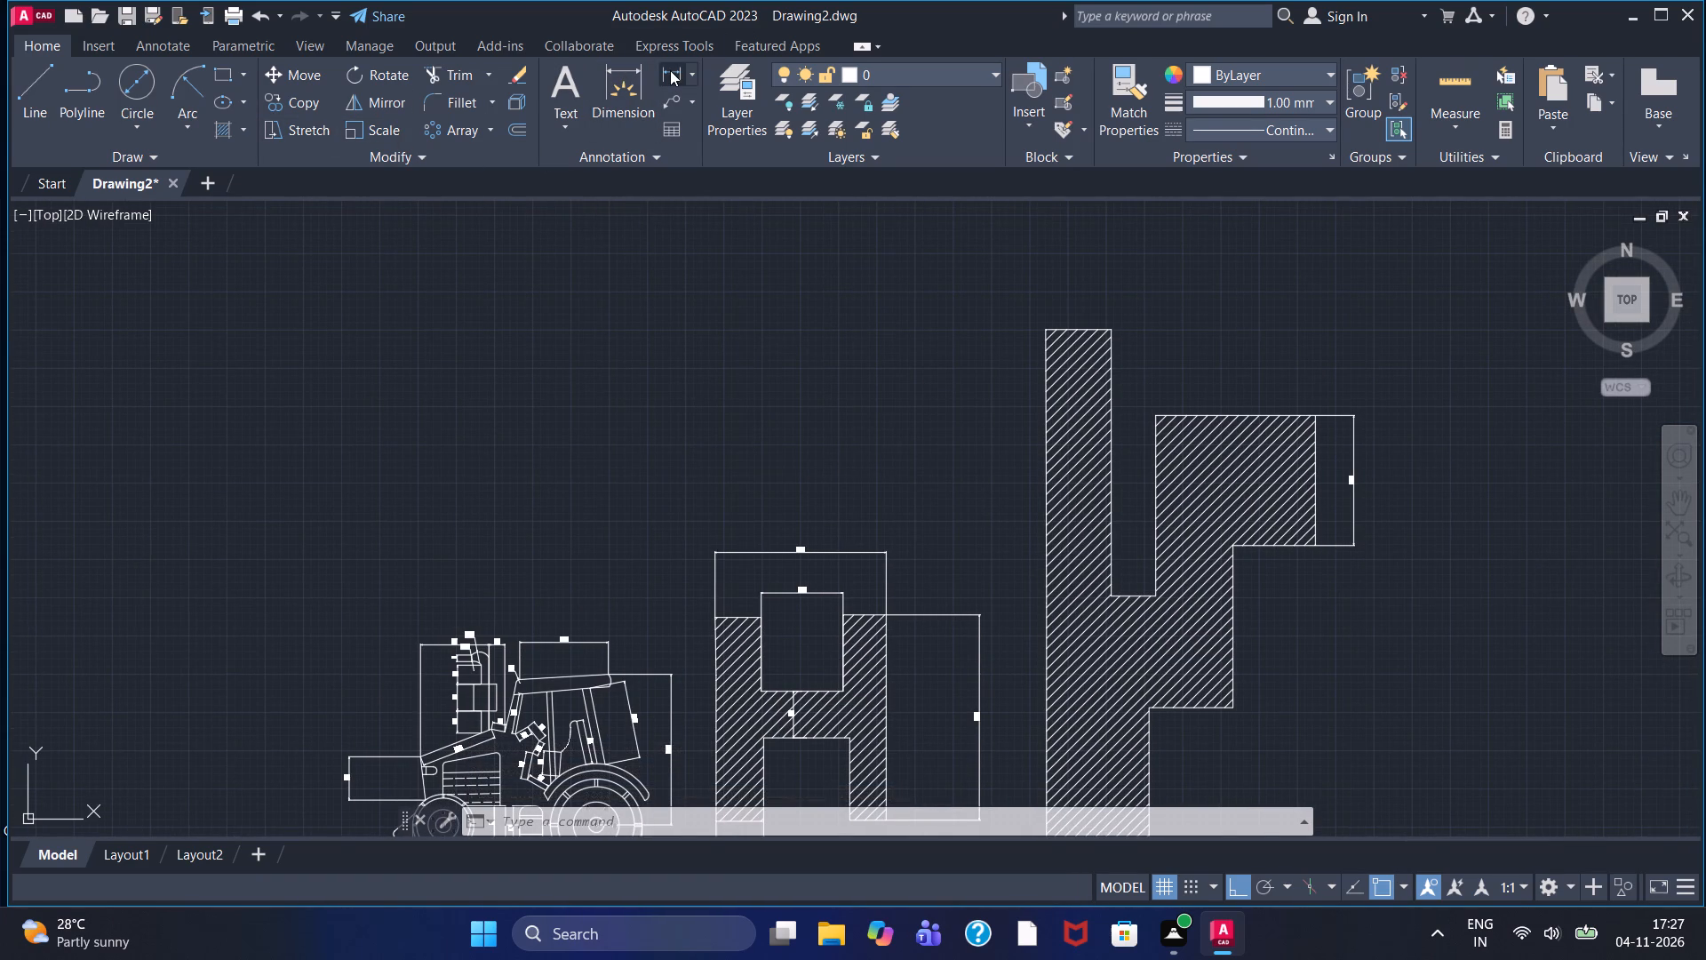
click(1046, 325)
double_click(1112, 329)
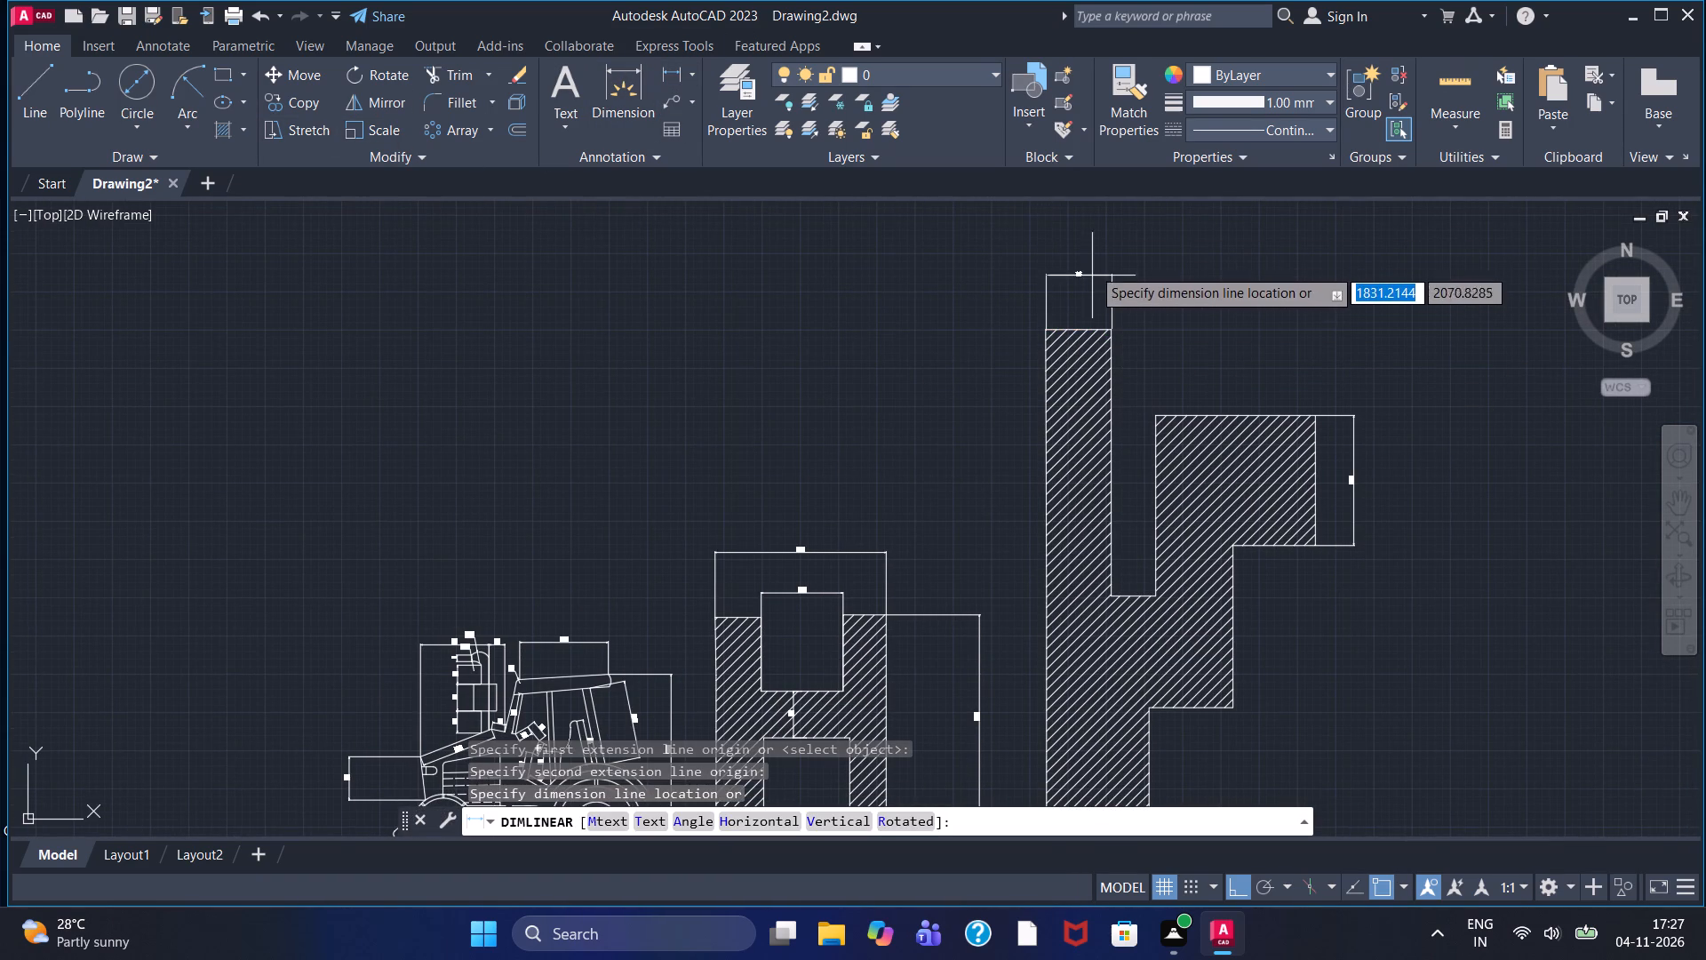
click(1090, 245)
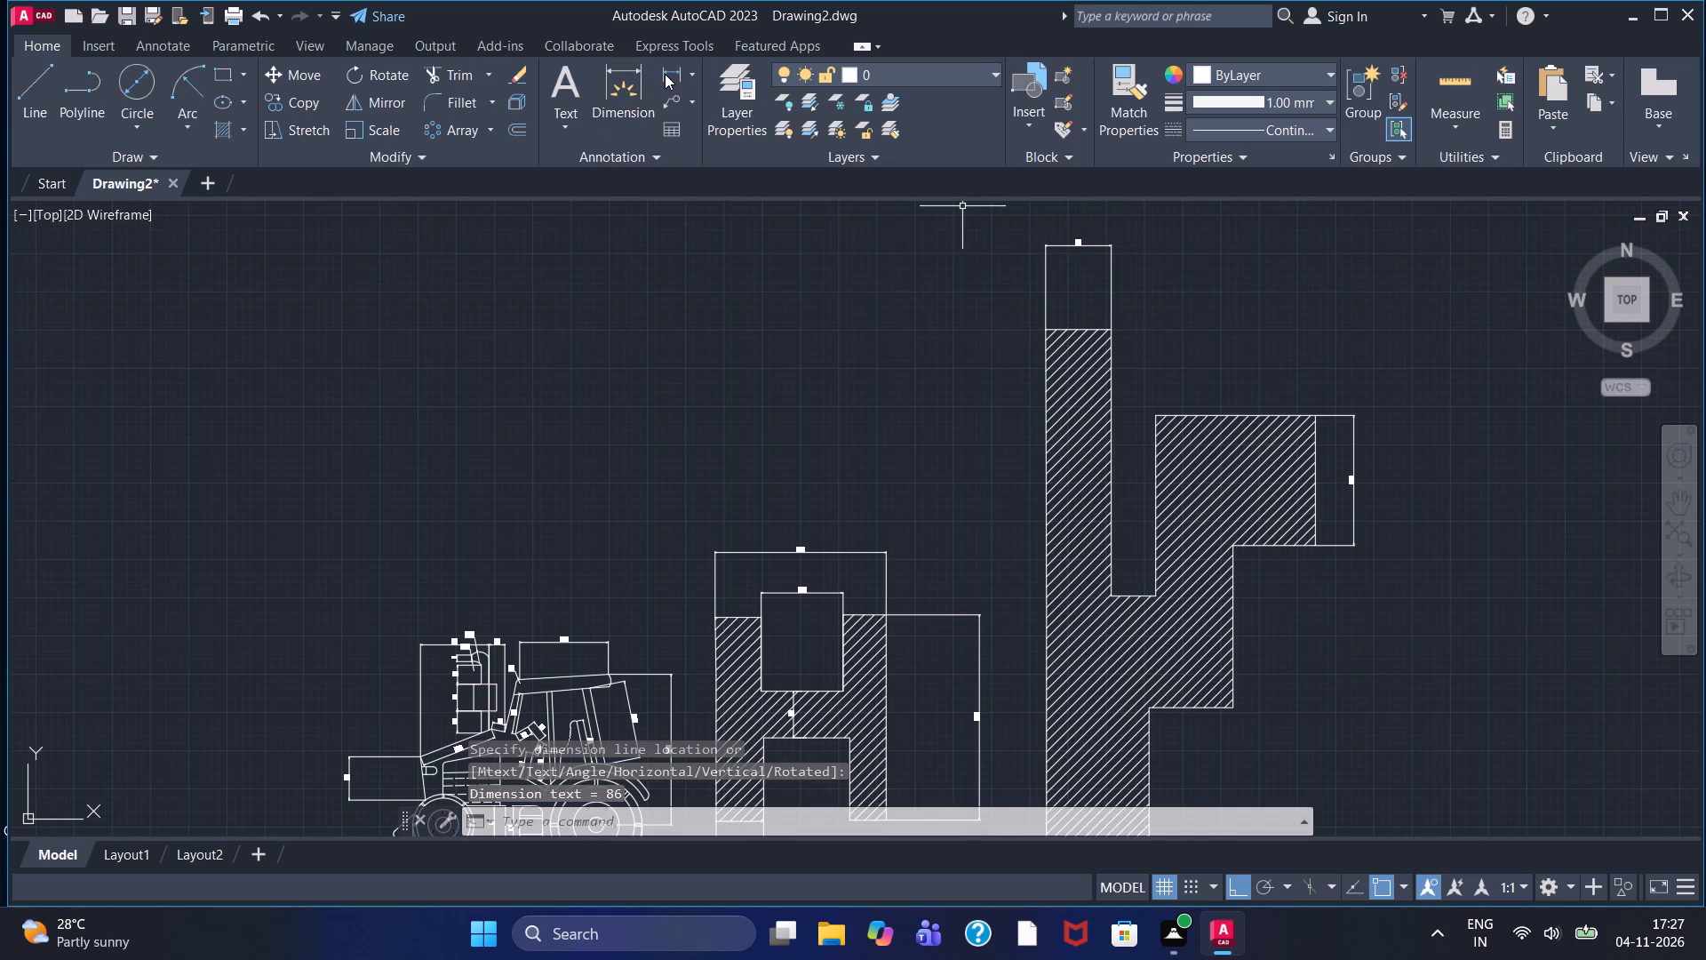
Add a horizontal linear dimension for the stepped outline's overall width, from tall column to overhanging block, level with the column's width dimension.
click(665, 74)
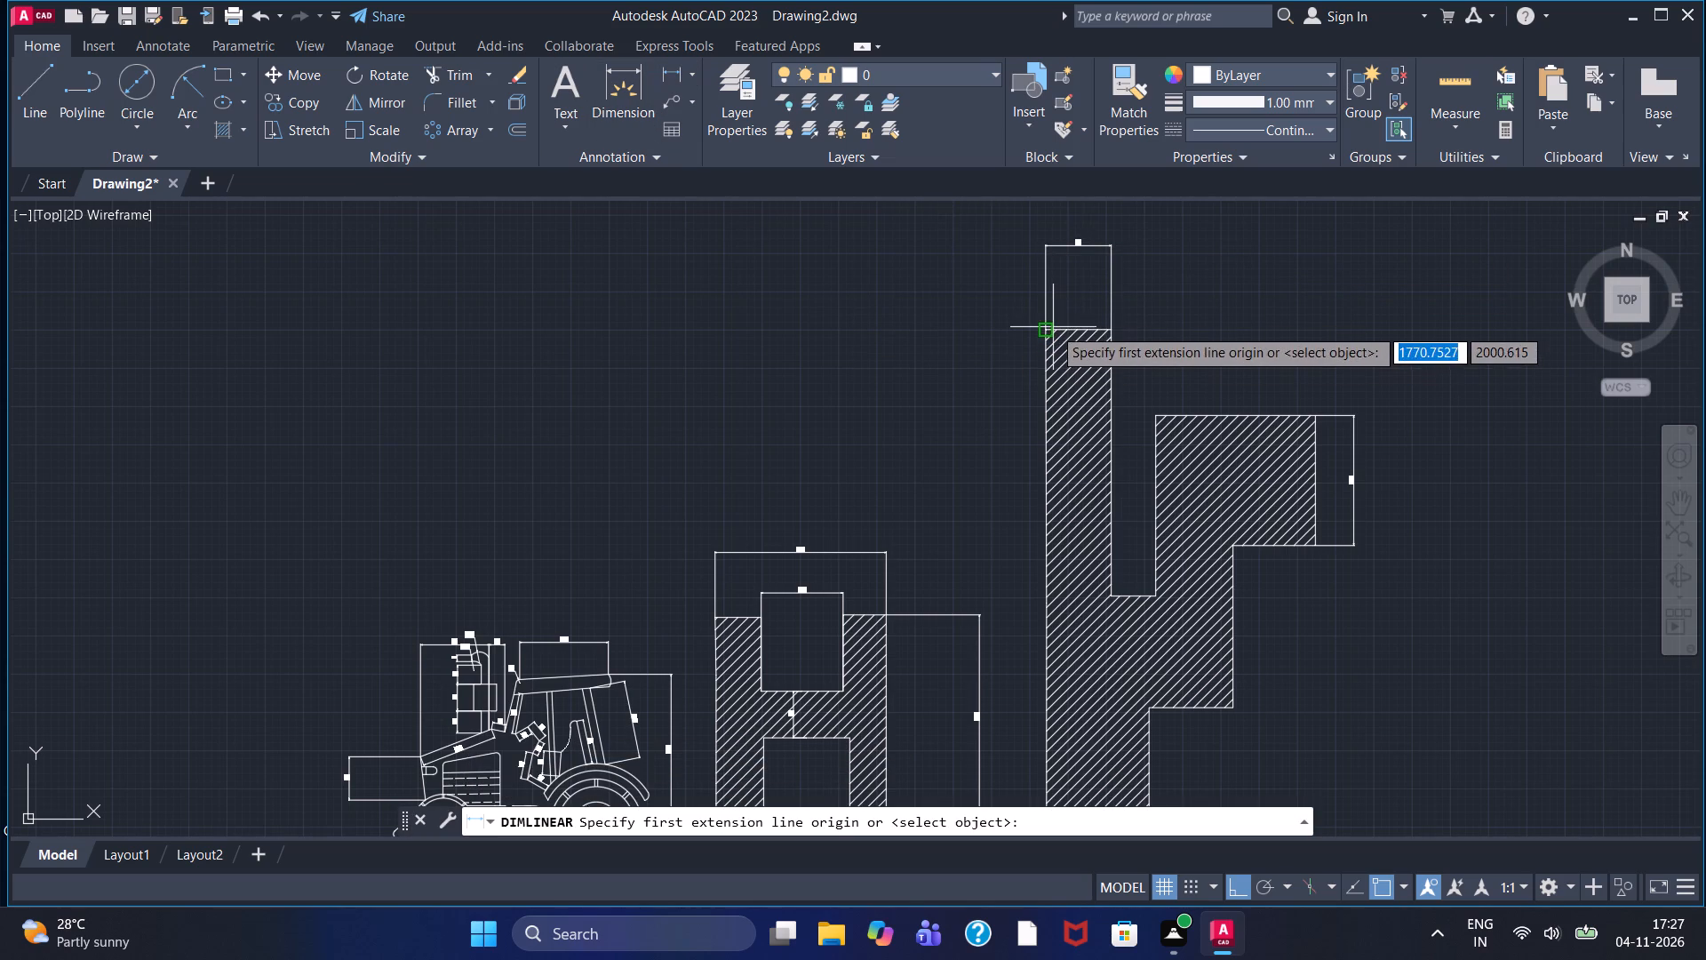
double_click(1053, 327)
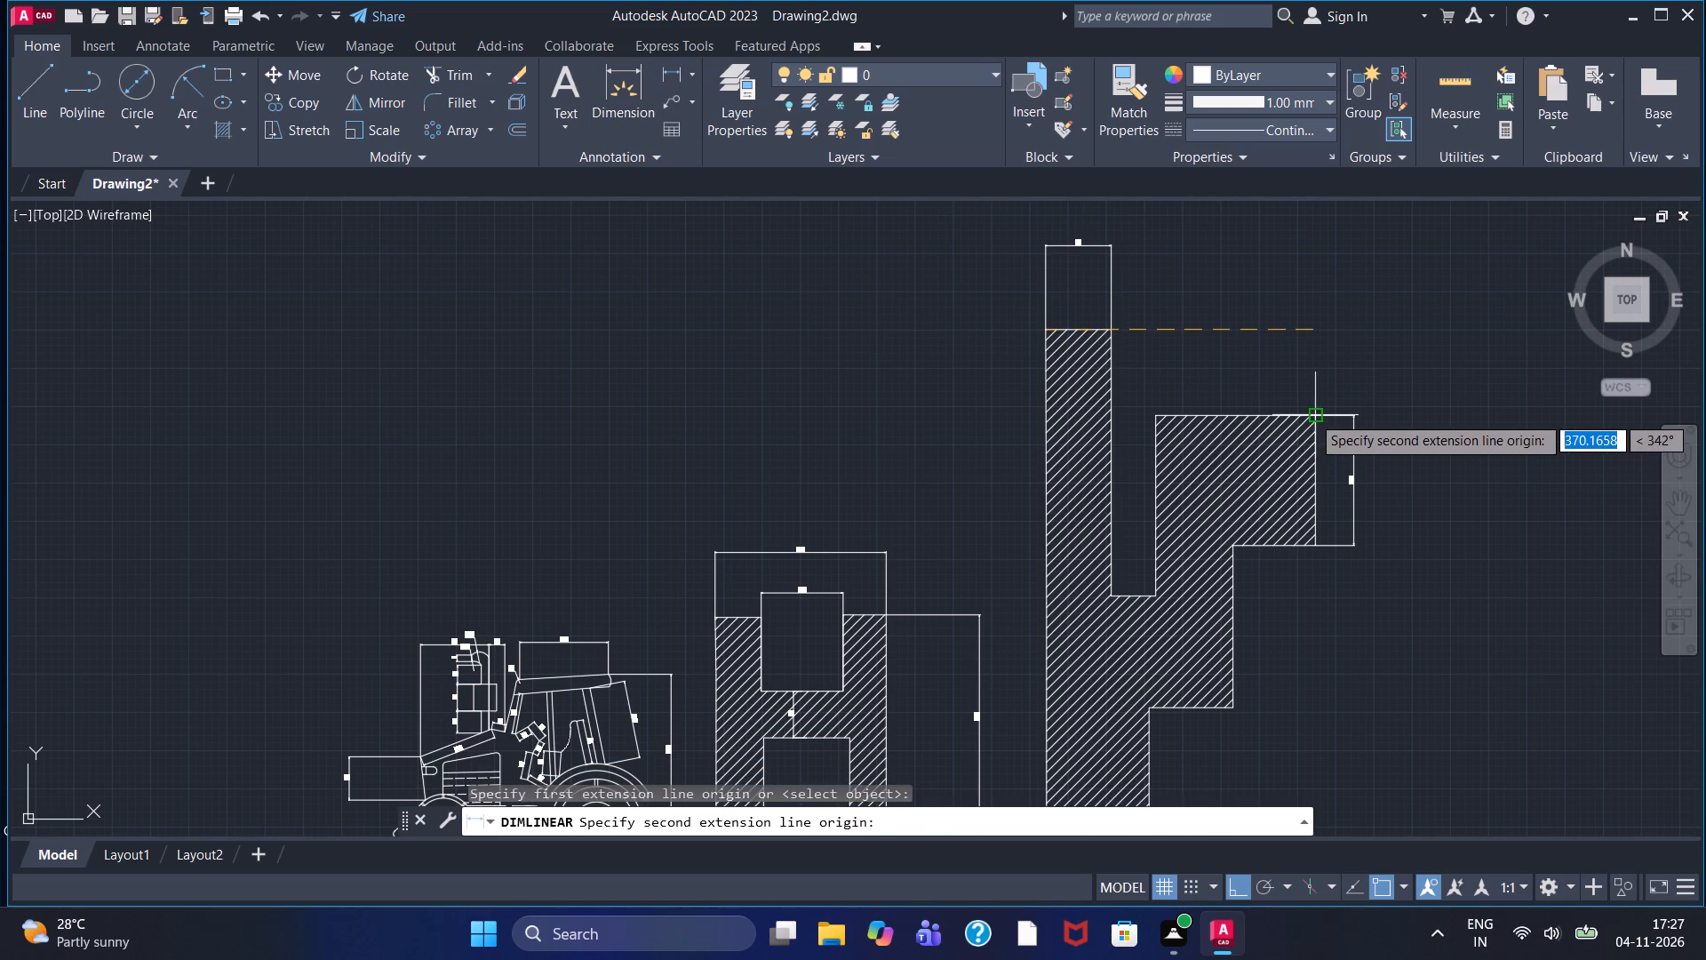
click(1311, 415)
drag(1311, 415, 1311, 400)
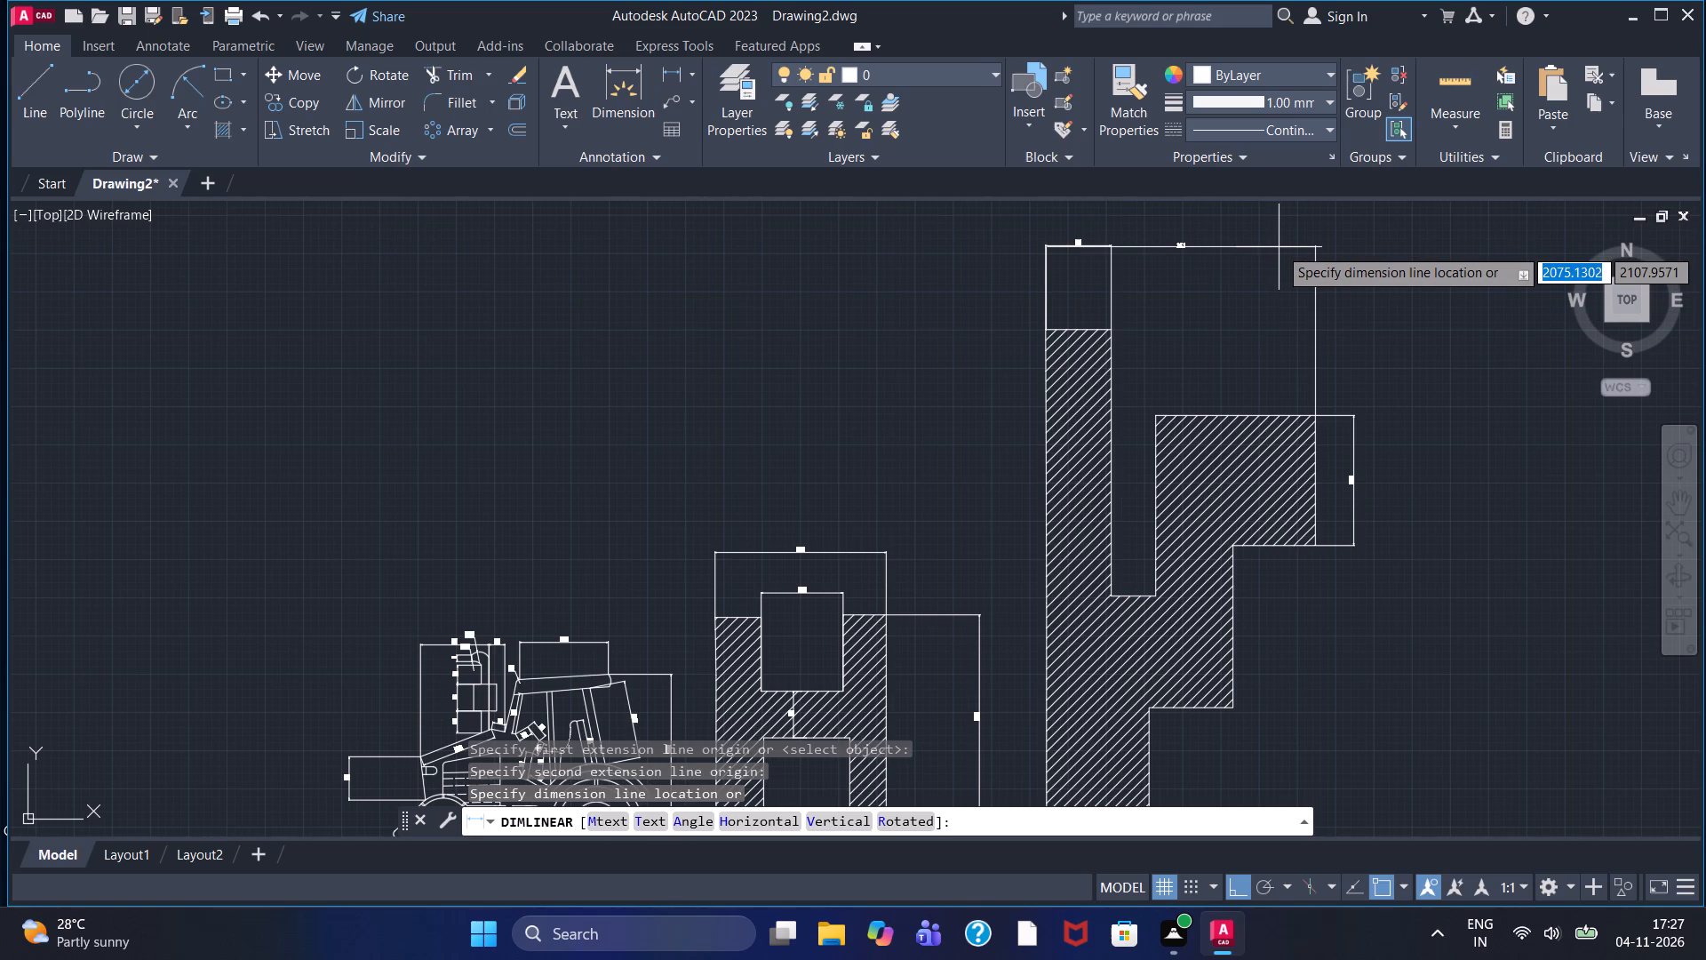
double_click(1279, 247)
Dimension the width of the slot between the tall column and the overhanging block, placing it in line with the dimensions above.
drag(667, 65, 680, 87)
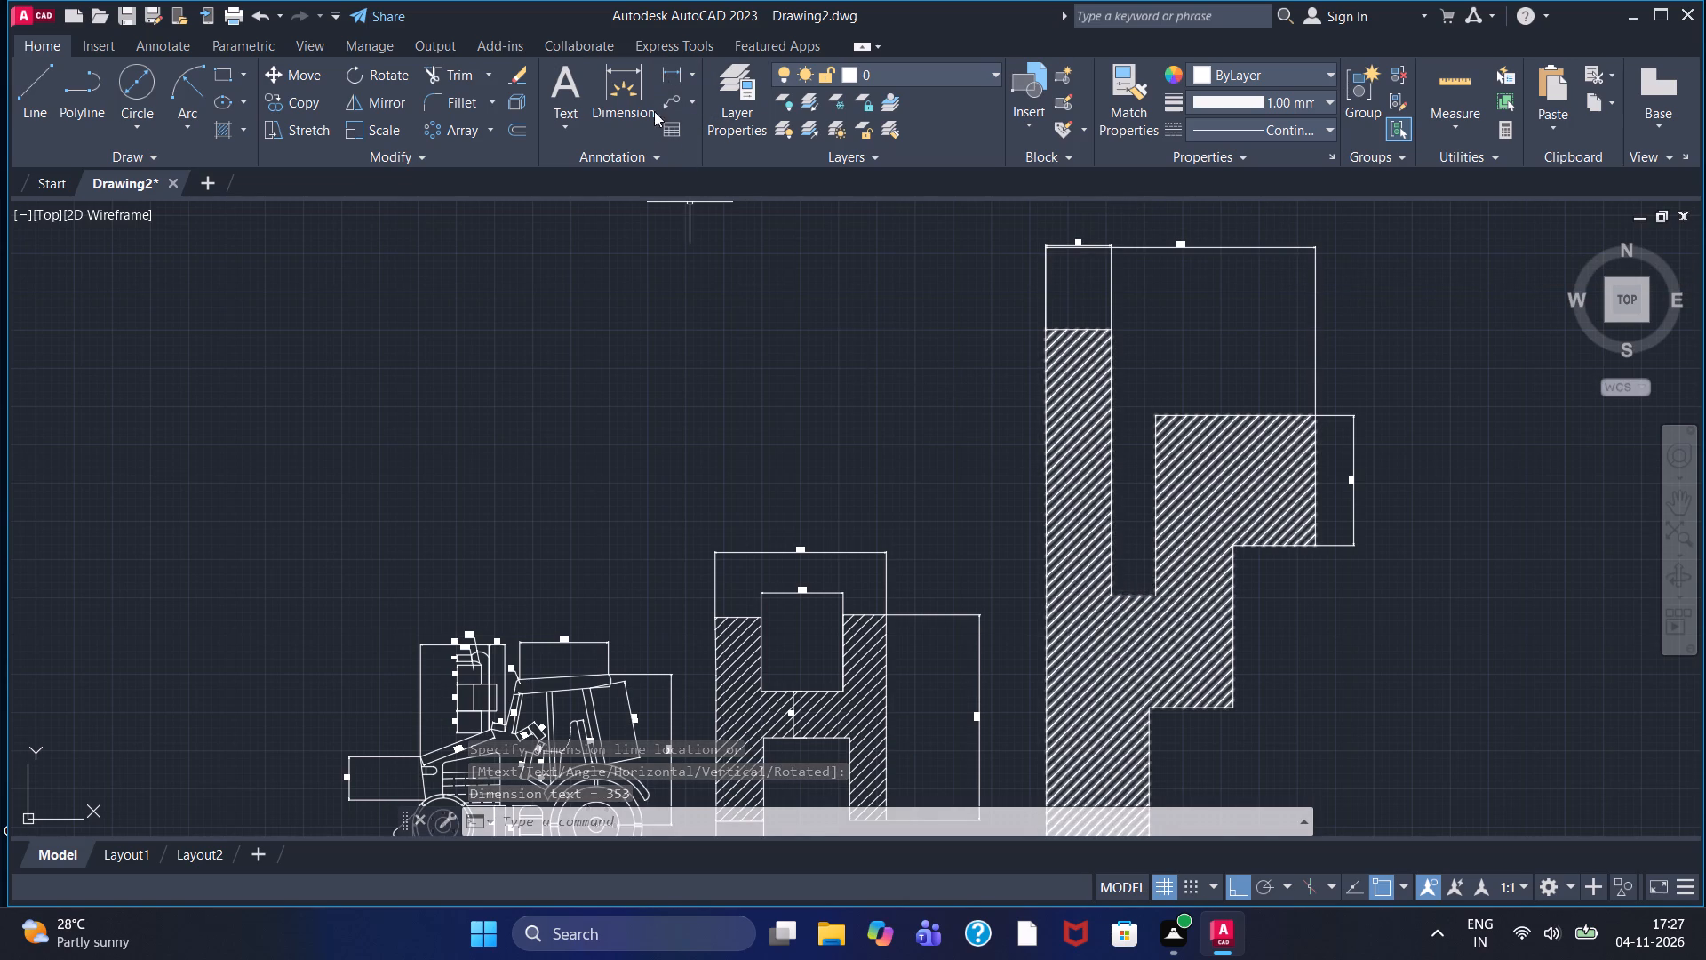
click(672, 70)
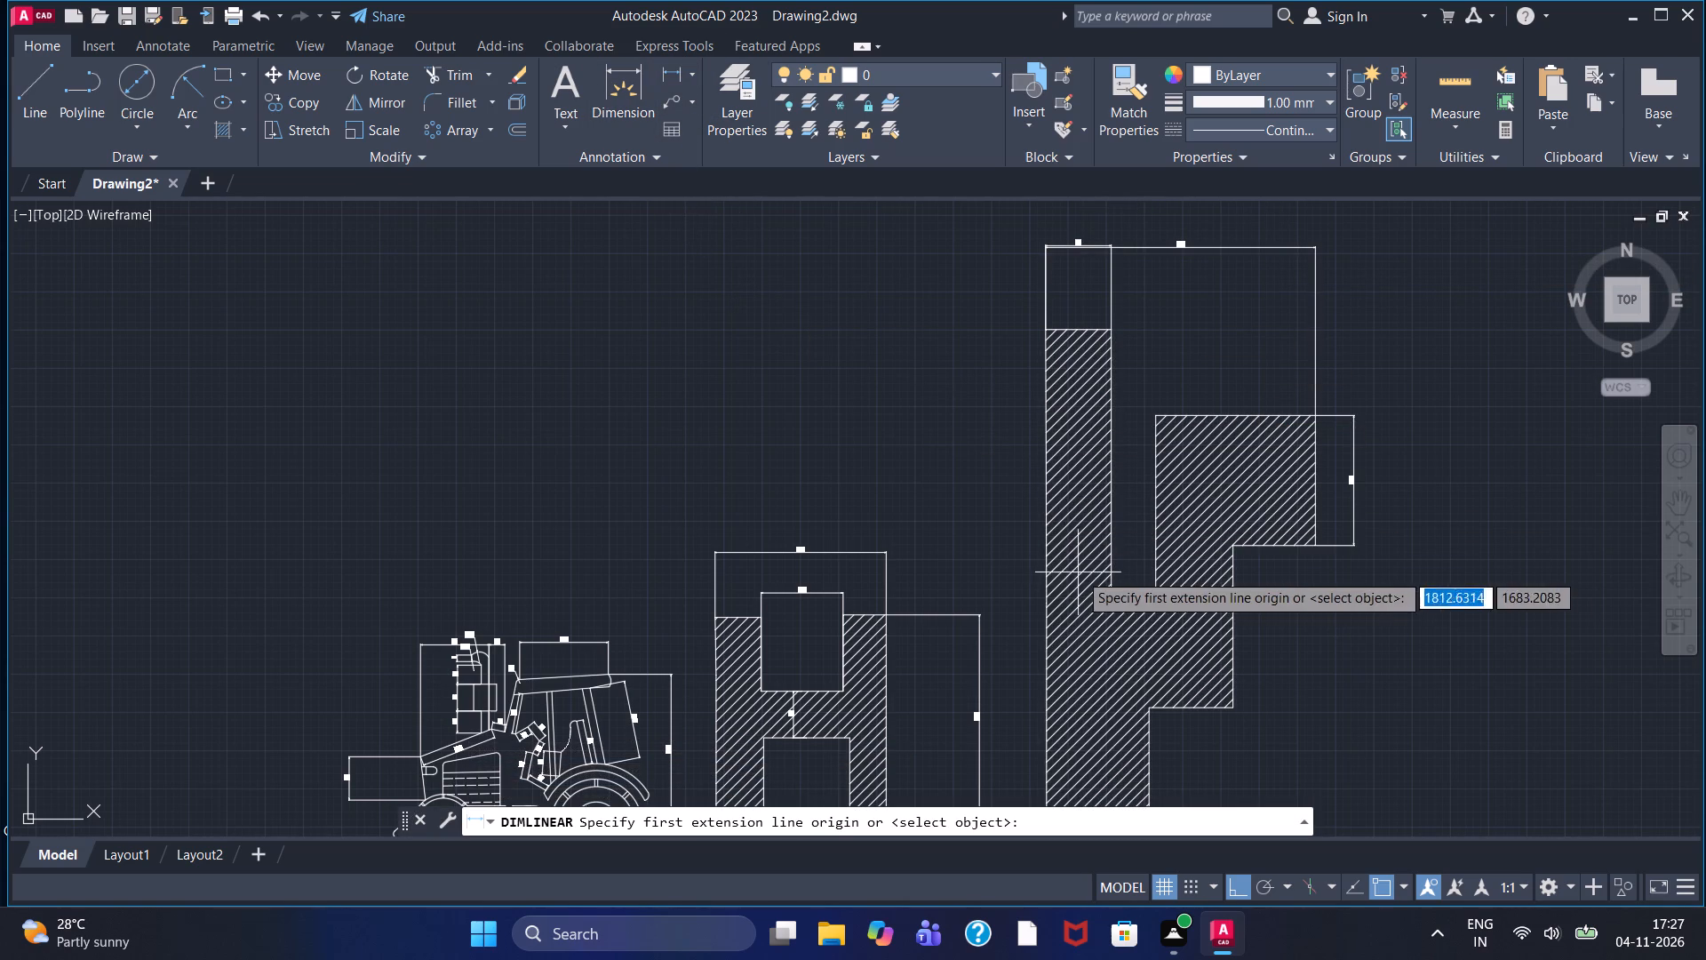
click(1118, 593)
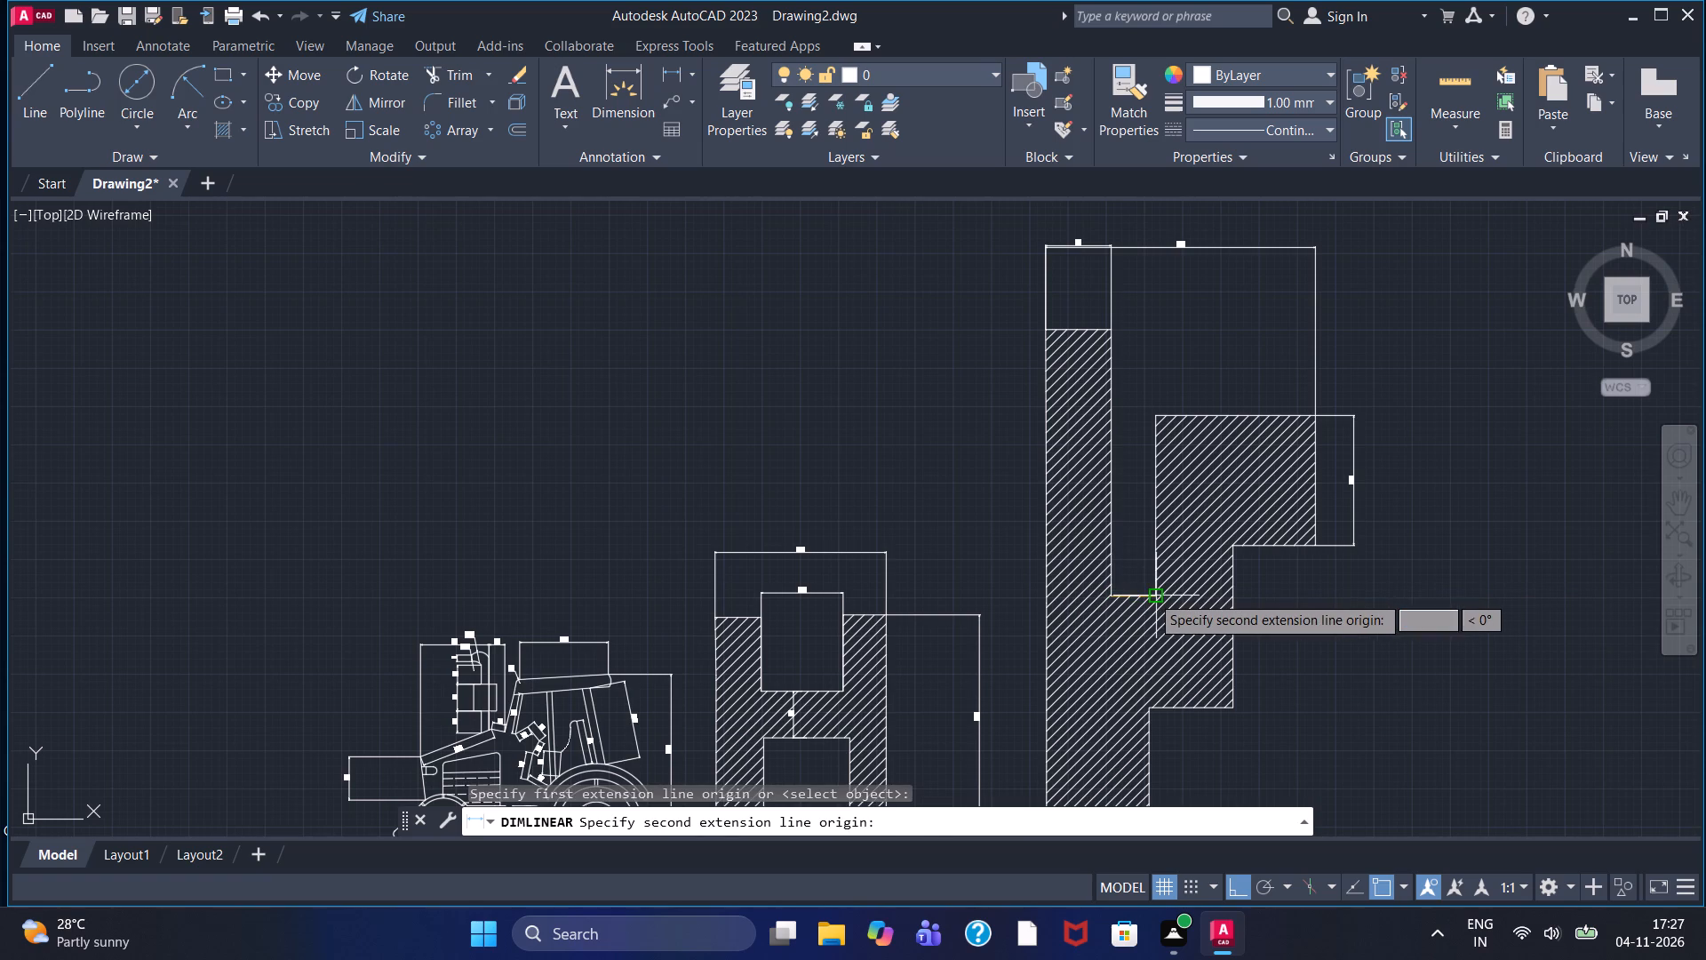
double_click(1151, 595)
scroll(1131, 254, up, 1)
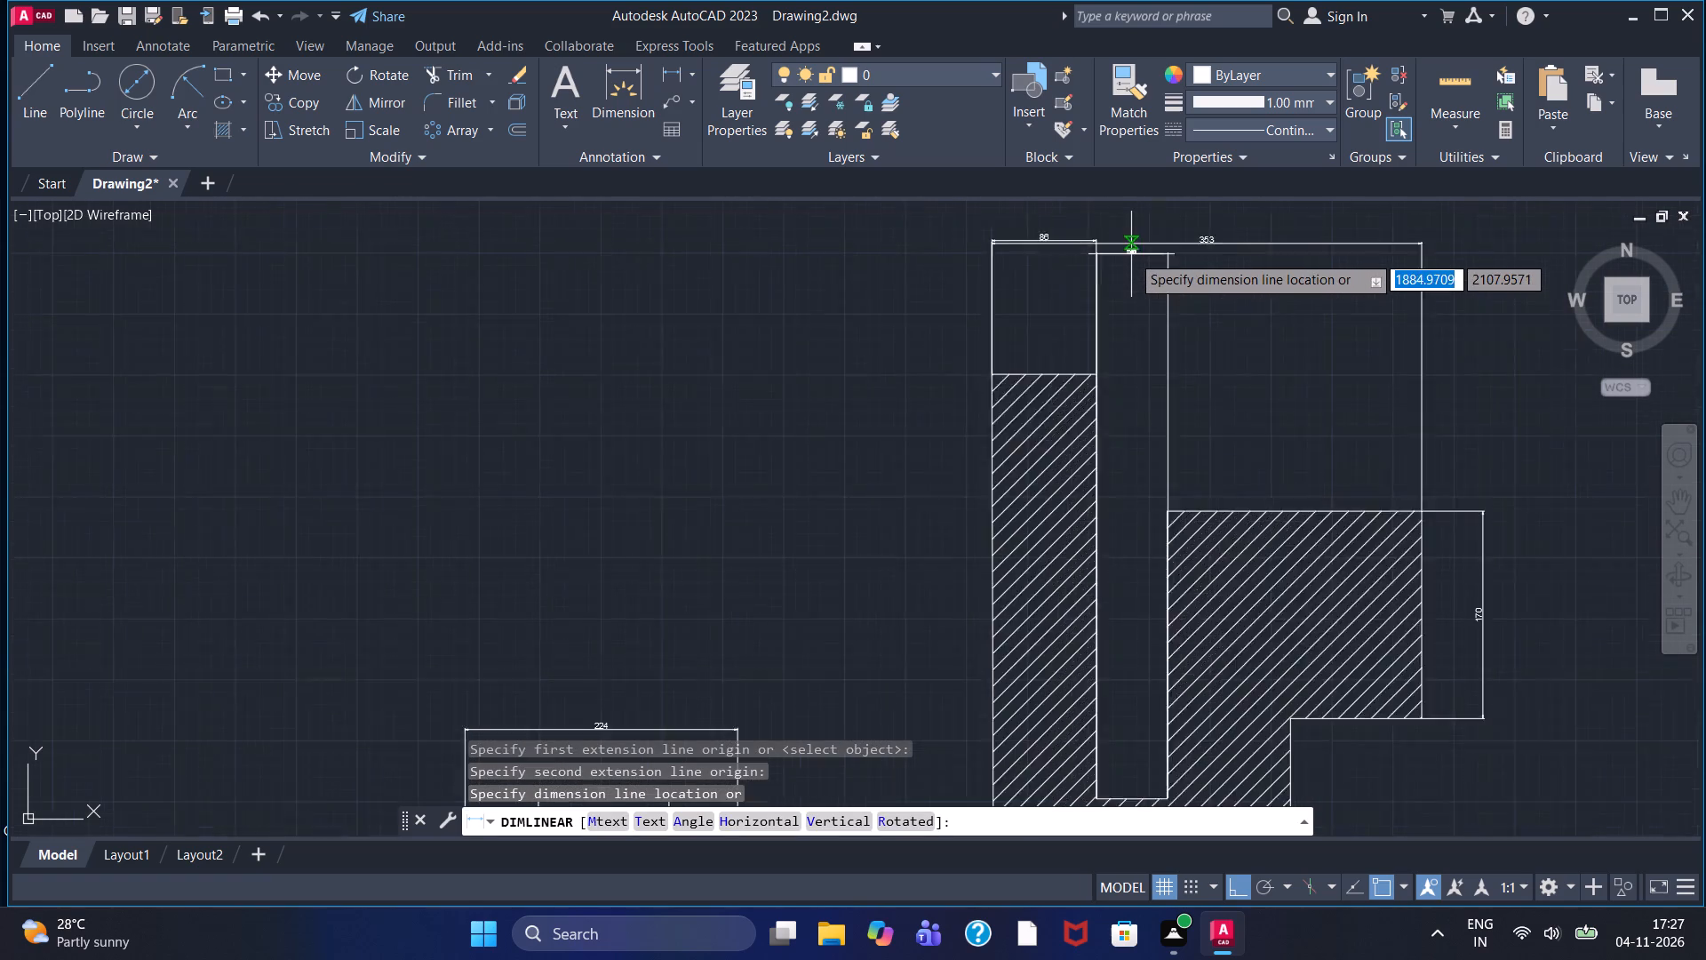
scroll(1131, 254, up, 1)
double_click(1125, 236)
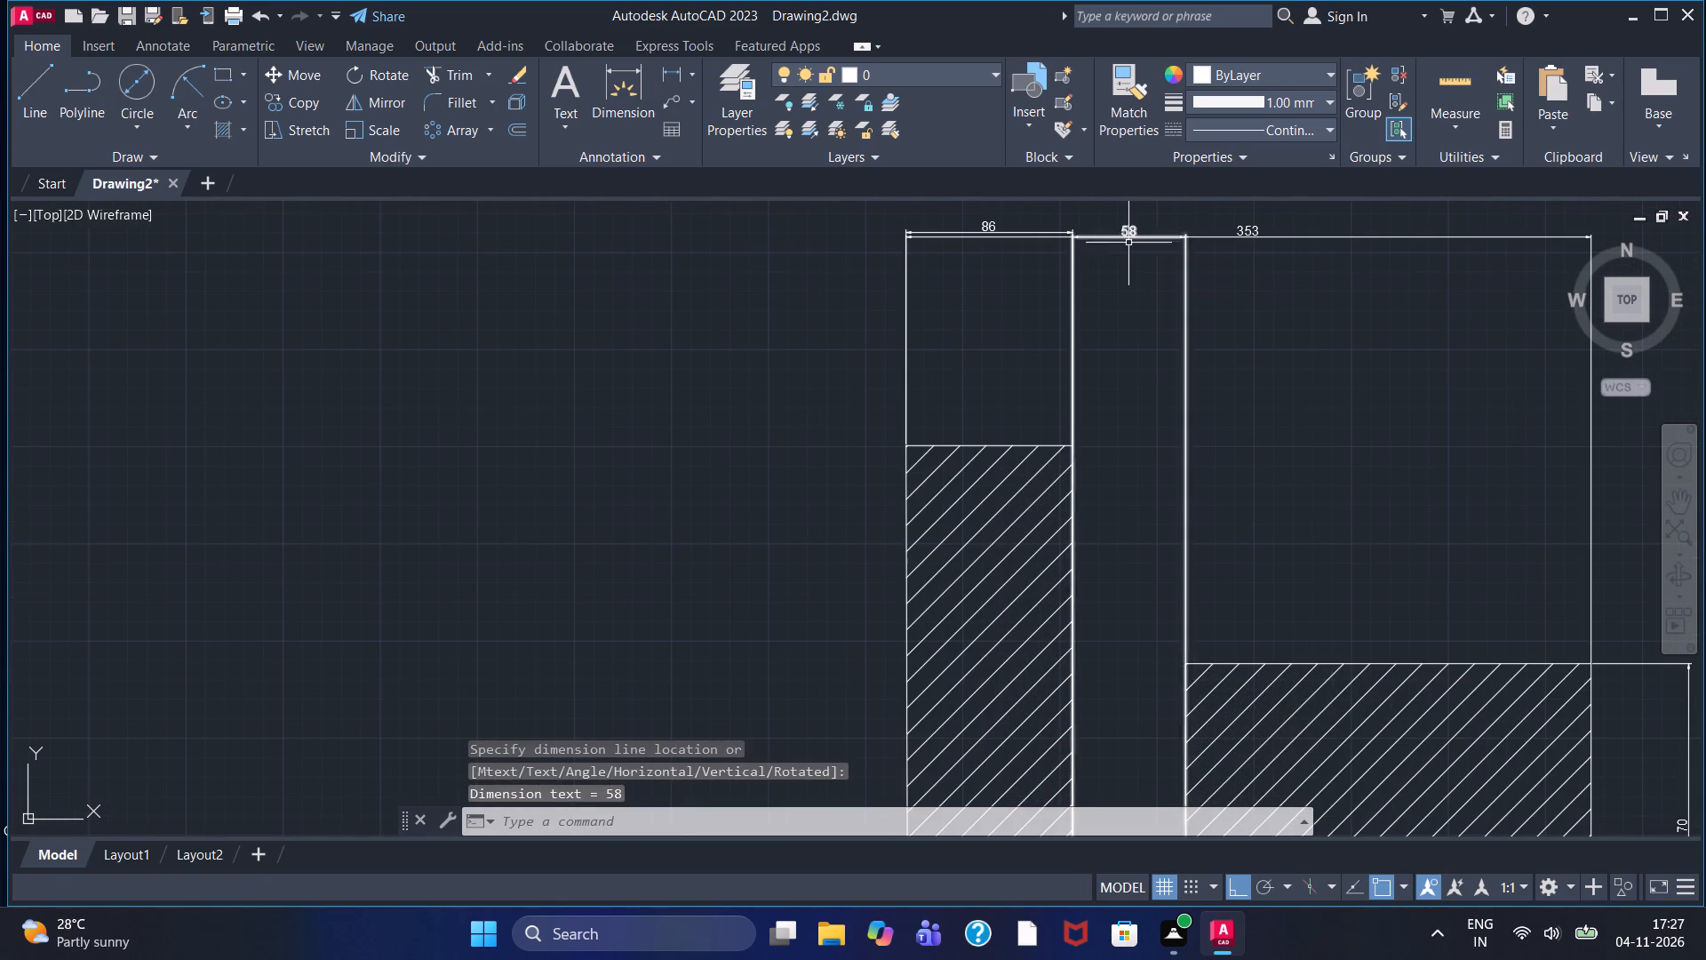
Add a linear dimension for the vertical edge beneath the overhanging block, aligning its dimension line with the block's height dimension.
scroll(1137, 288, down, 1)
middle_drag(1232, 373, 1233, 236)
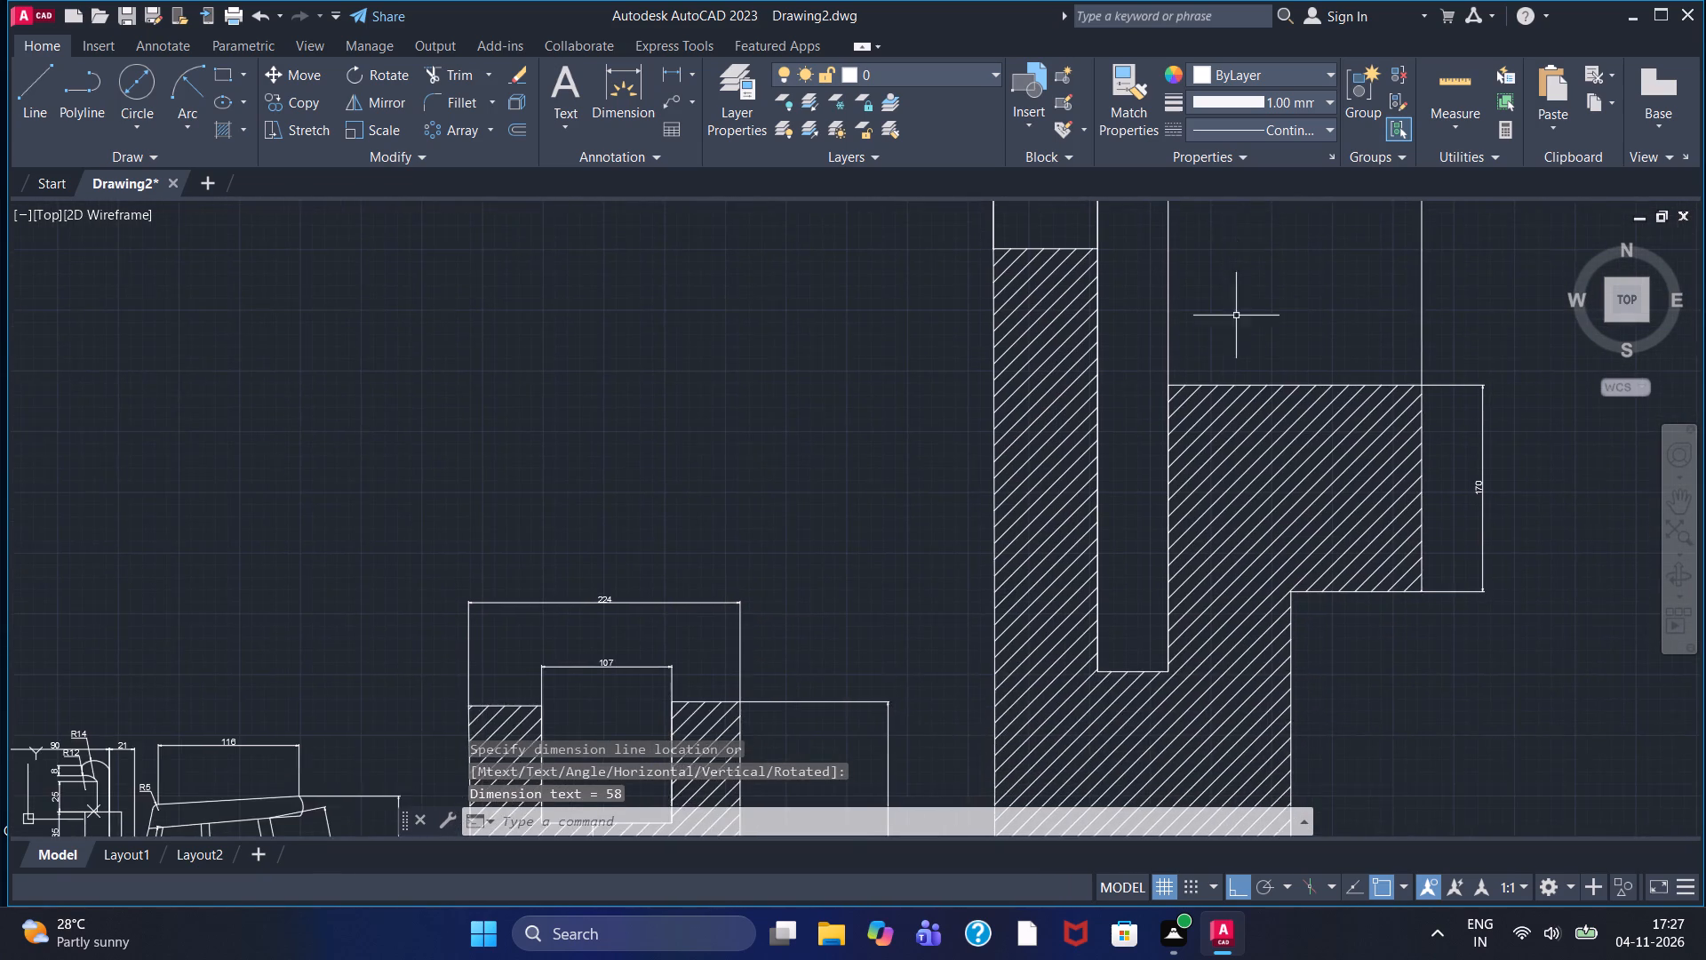
scroll(1243, 424, down, 1)
middle_drag(1372, 622, 1264, 560)
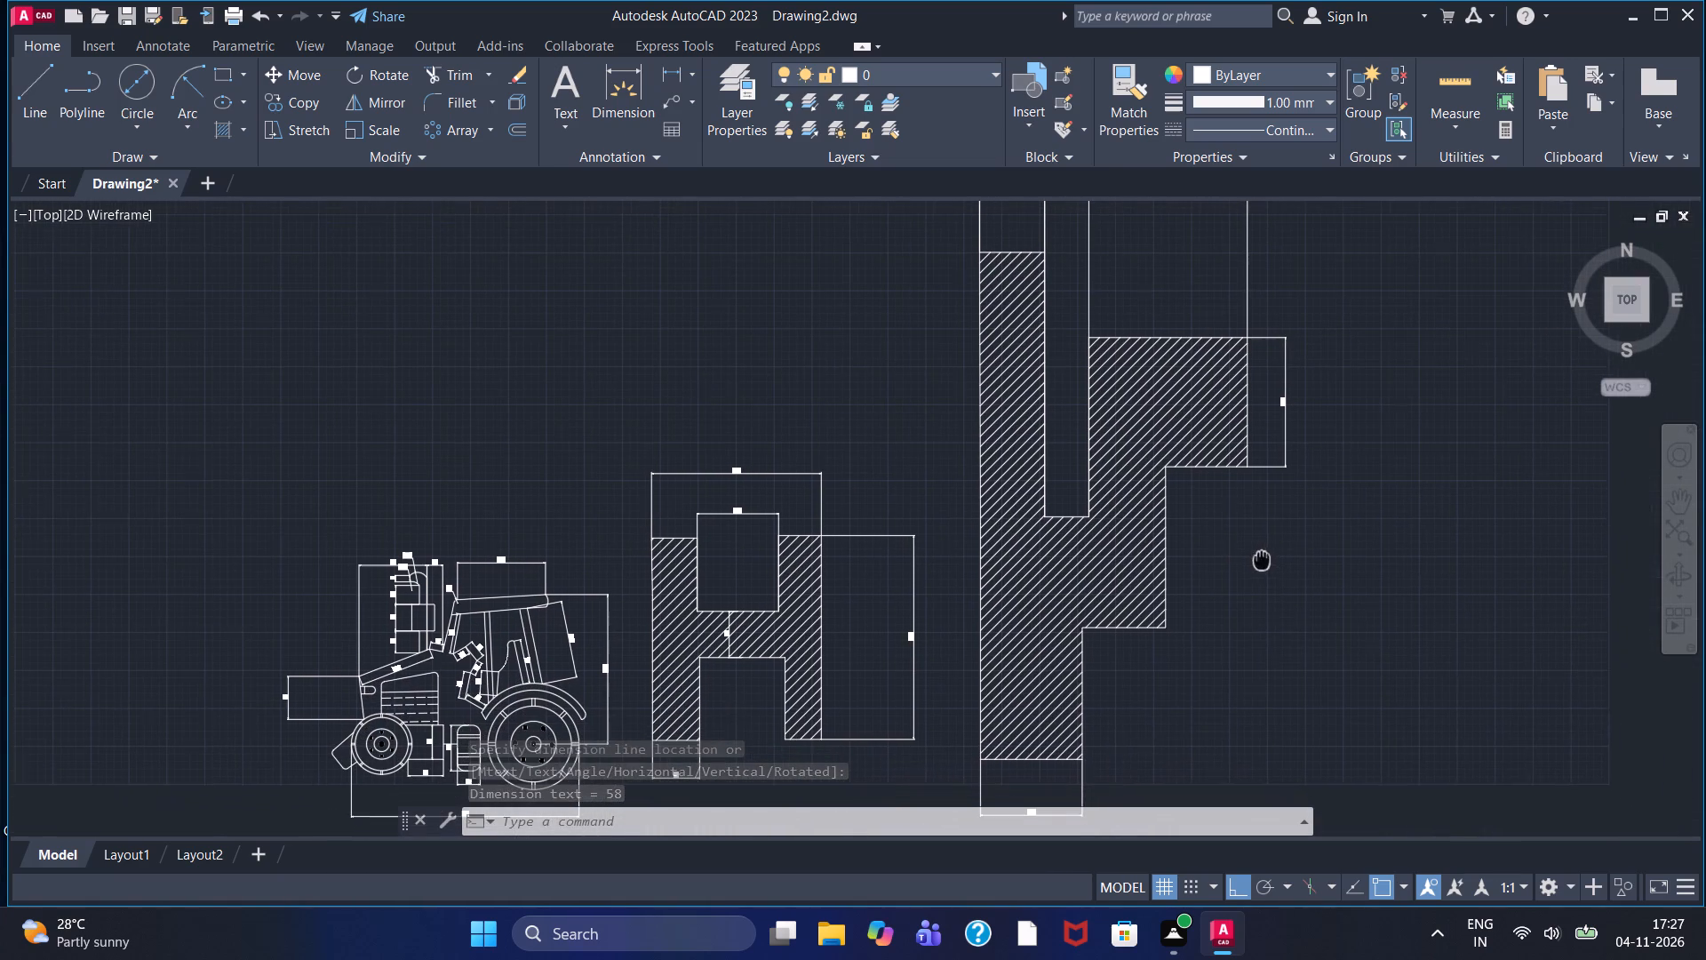
middle_drag(1253, 535, 1247, 464)
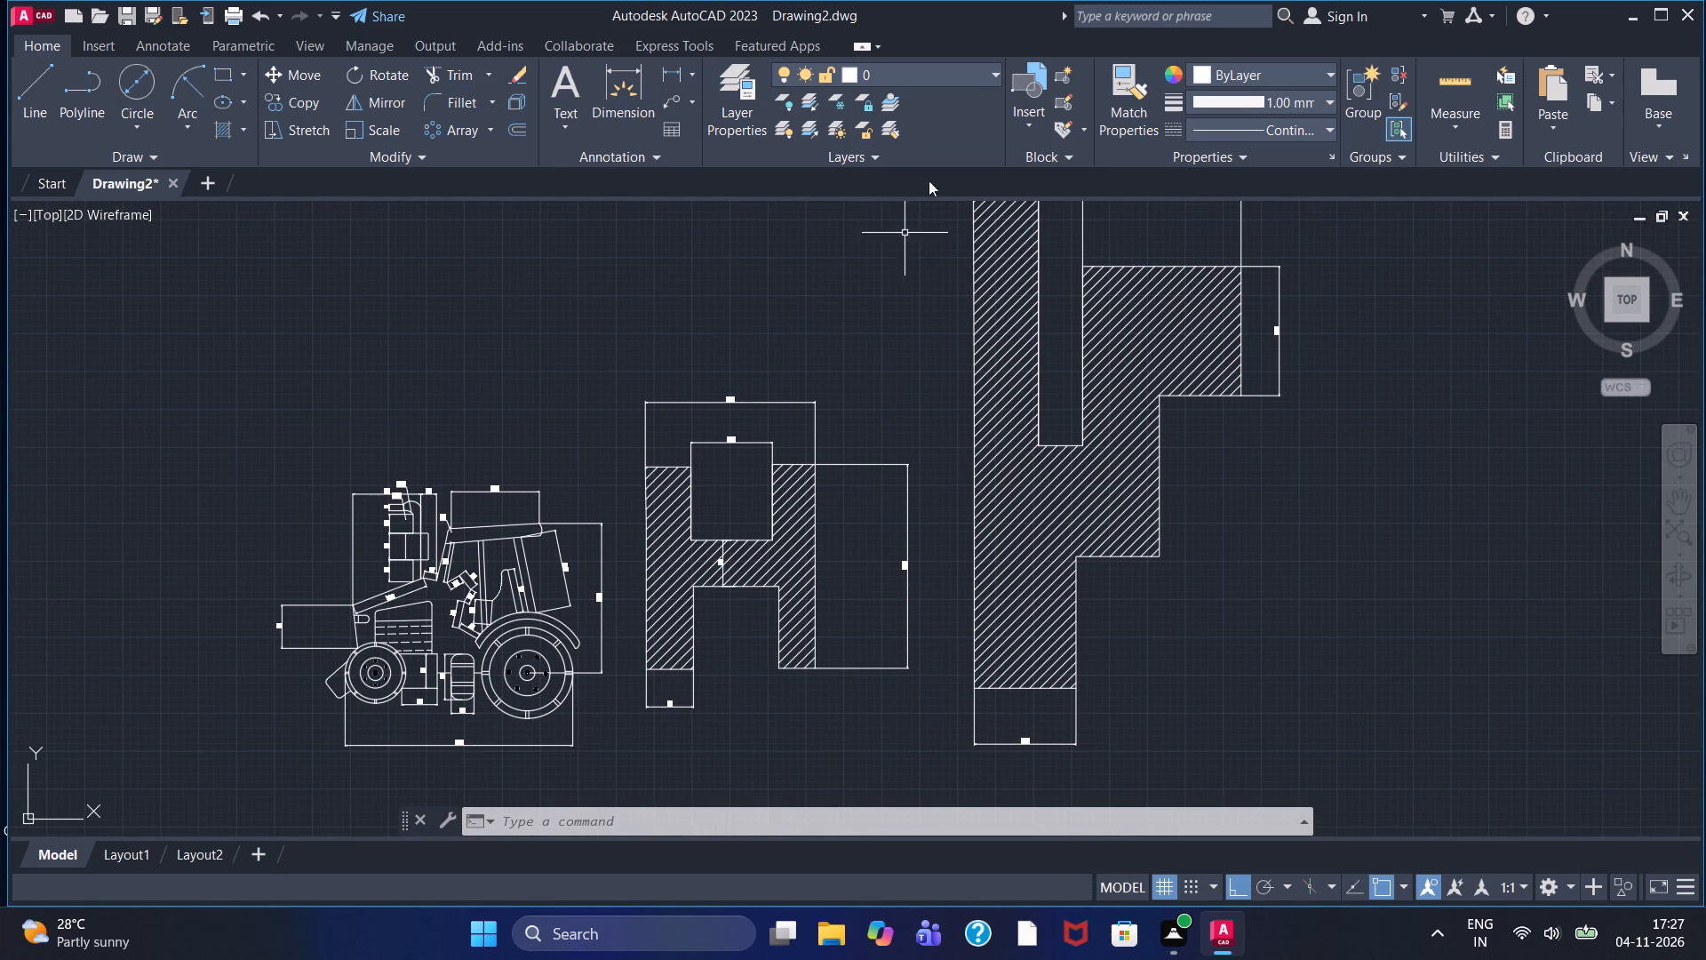
click(669, 66)
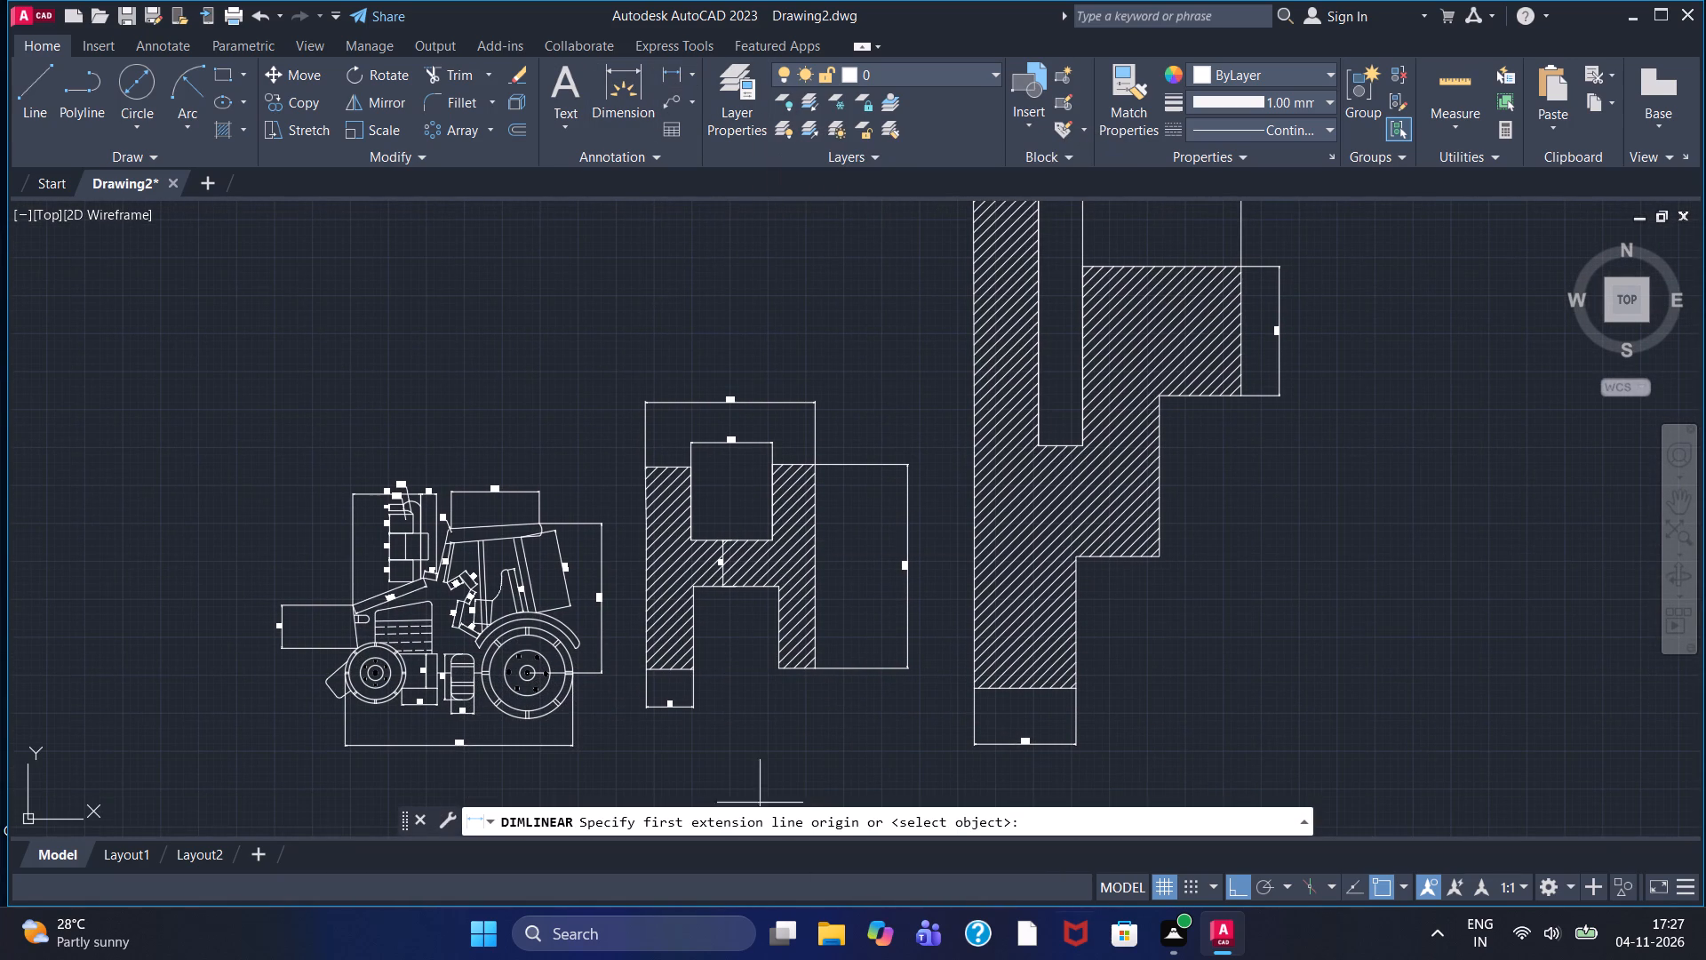
double_click(1152, 398)
click(1163, 563)
drag(1163, 563, 1174, 560)
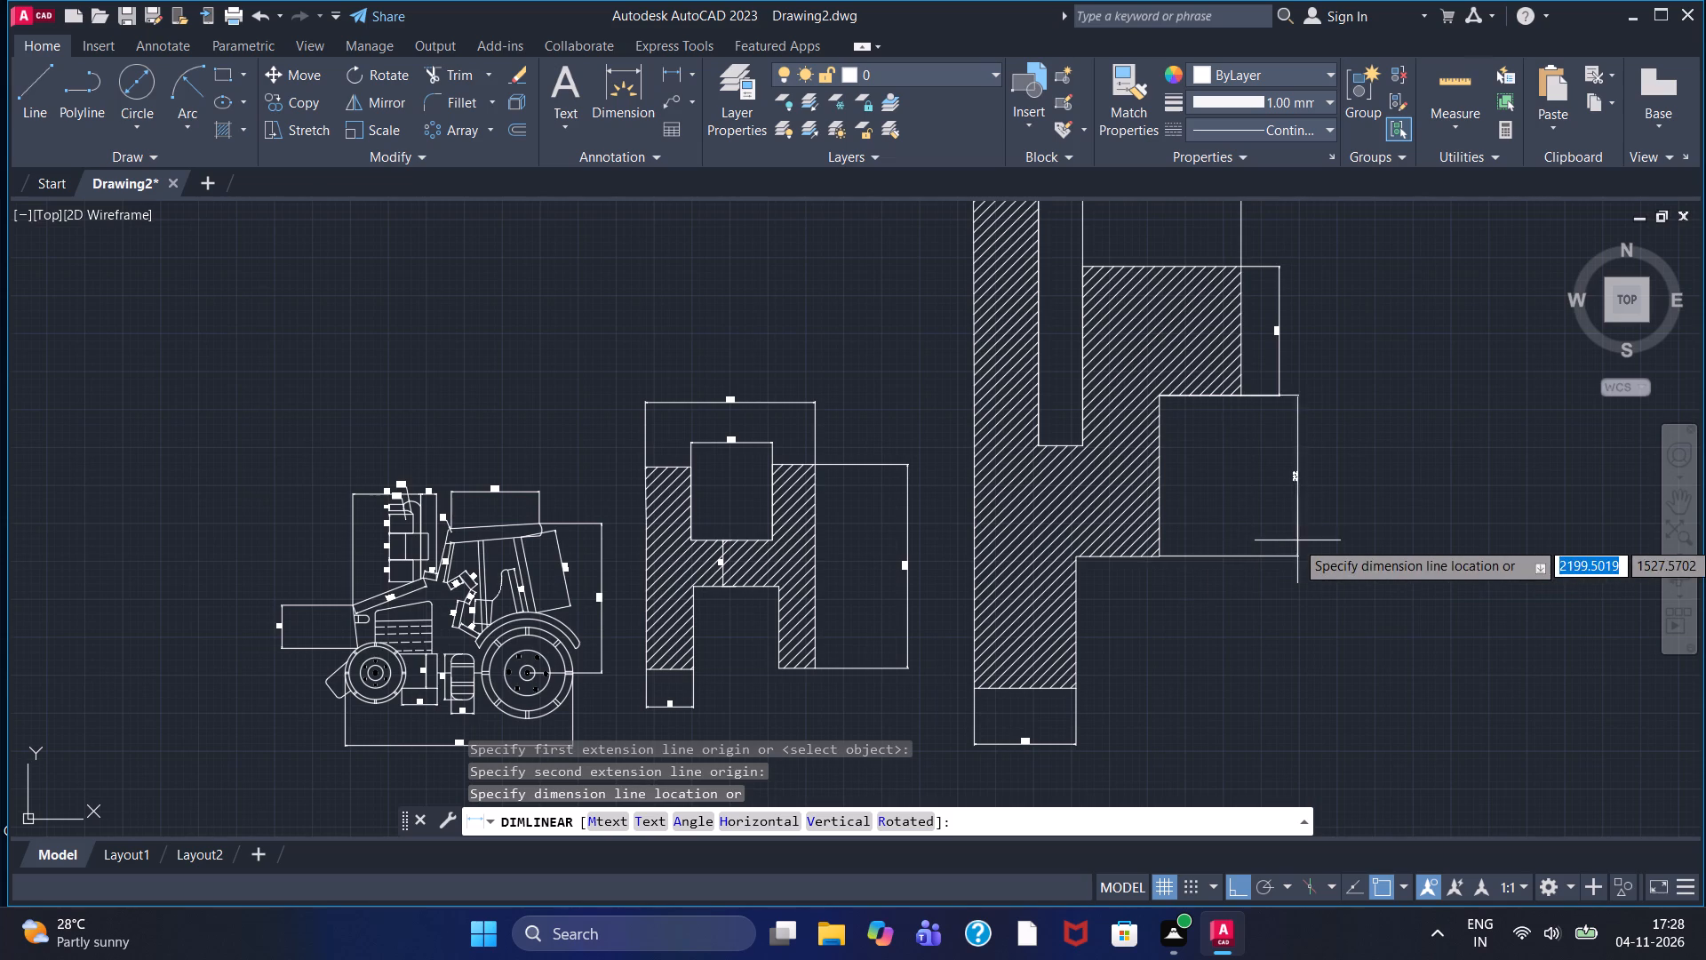
click(1279, 547)
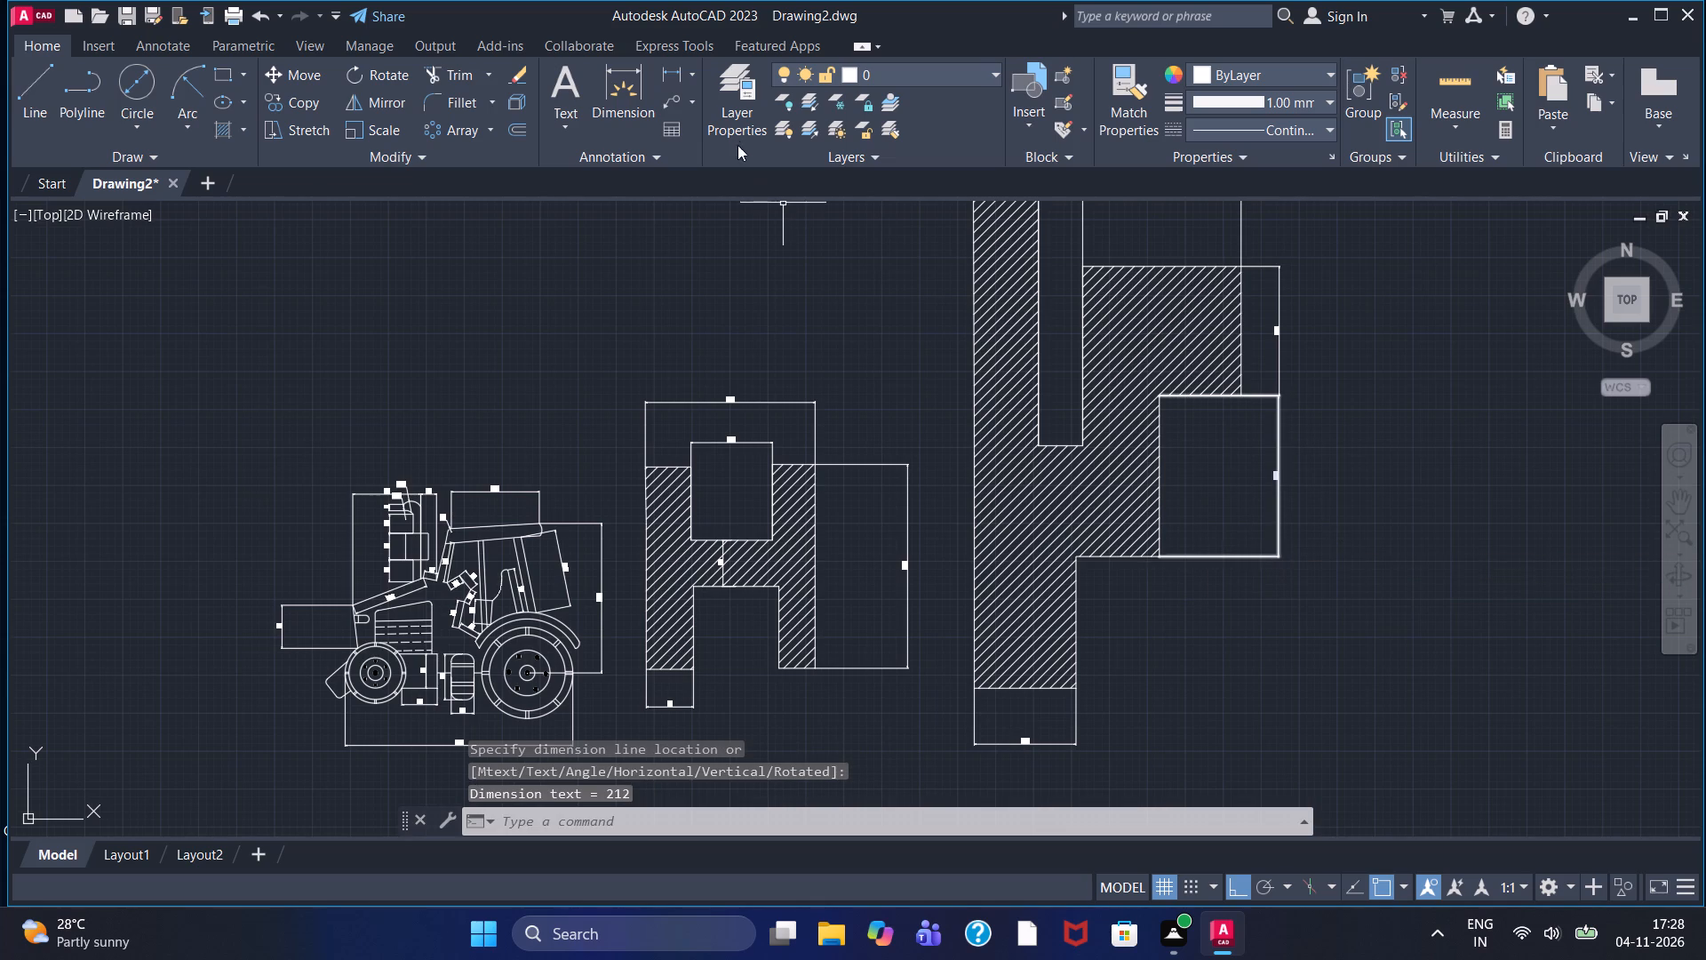
Add a linear dimension for the underside of the overhanging block, placed just below that edge.
click(668, 67)
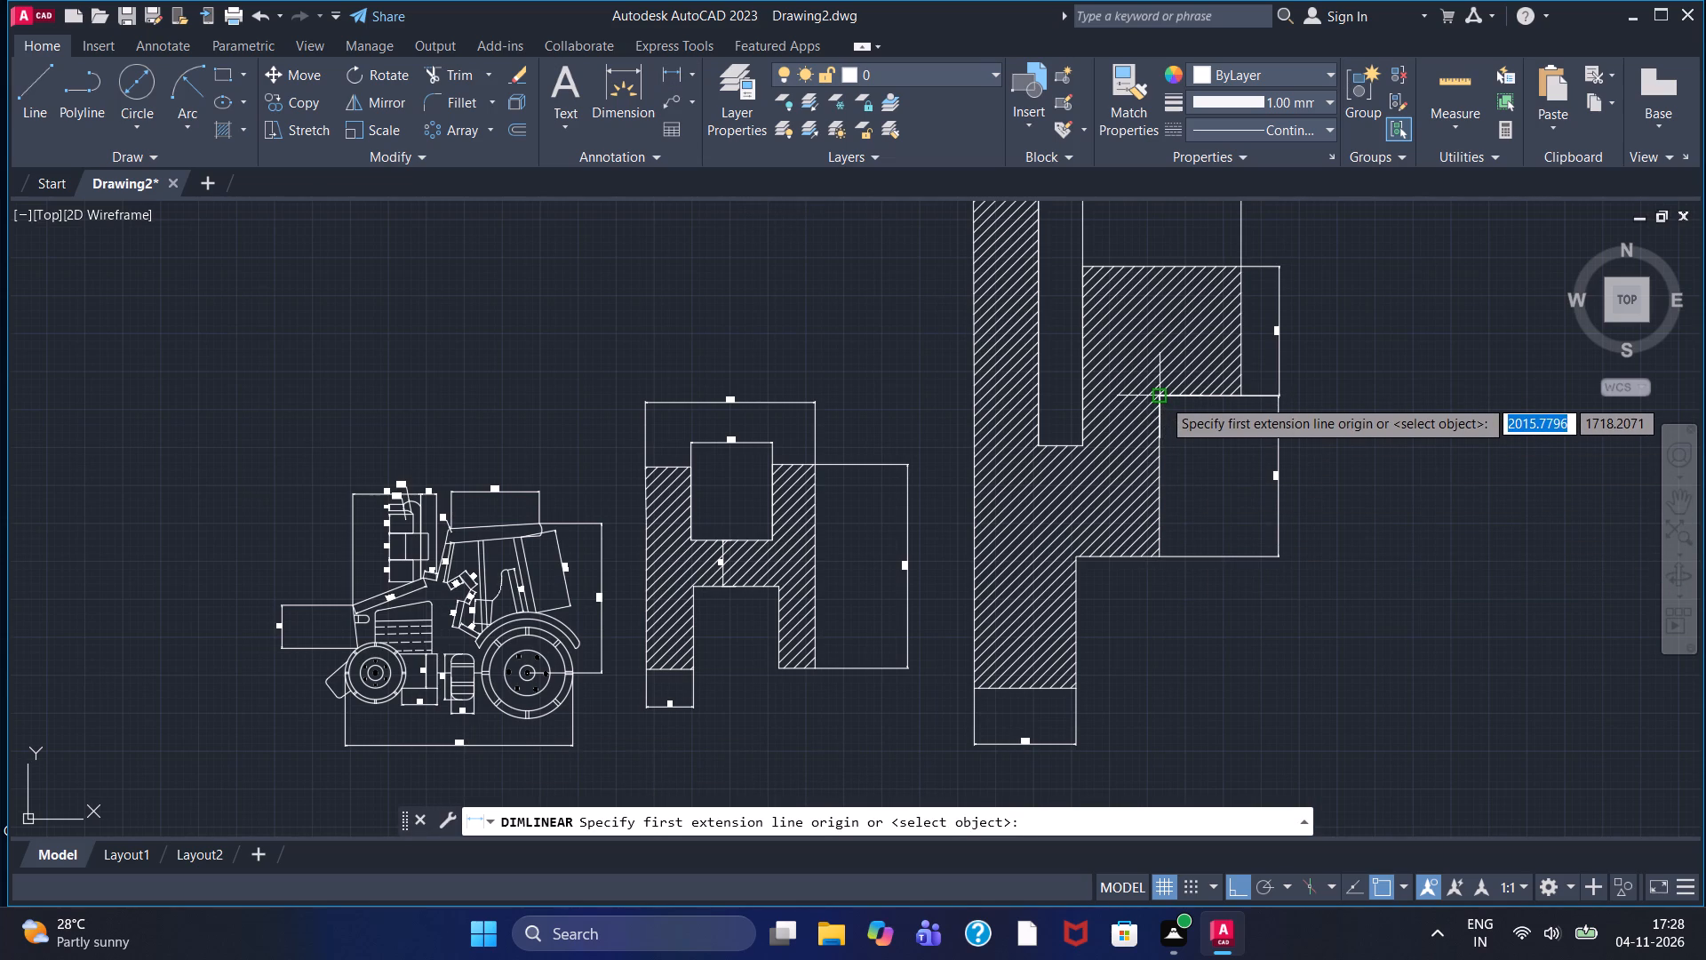
double_click(1162, 398)
click(1246, 396)
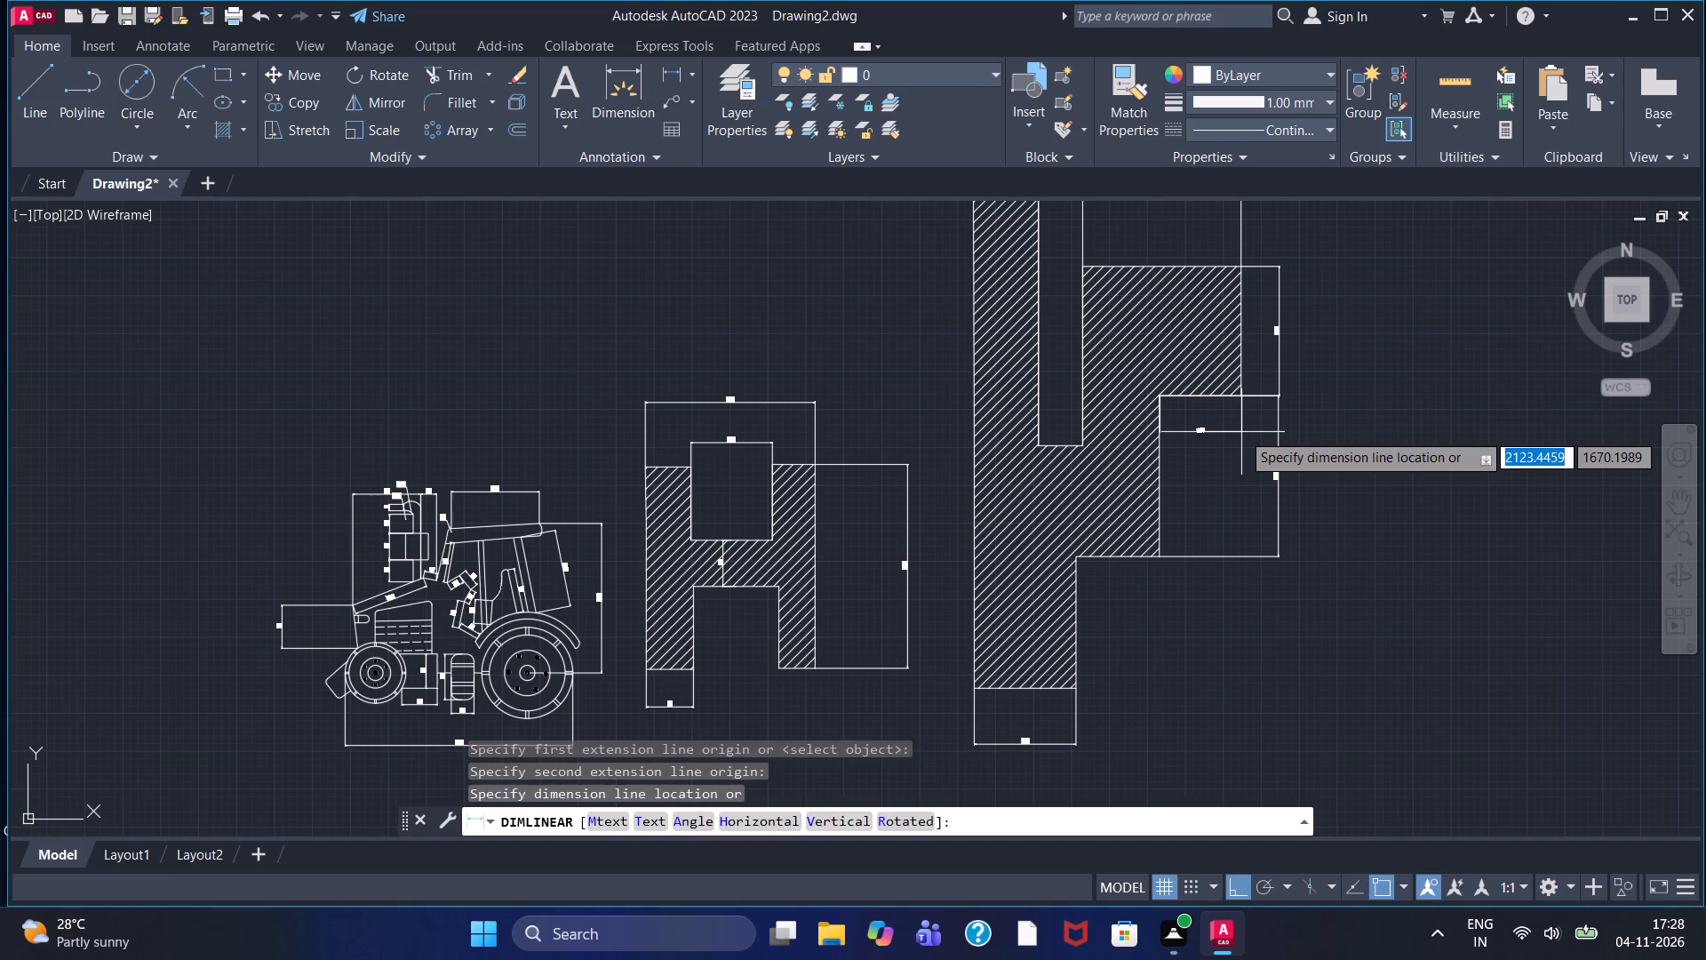
double_click(1241, 432)
Add a linear dimension for the underside of the stepped outline's lower step, placed just below that edge.
middle_drag(1199, 543, 1252, 438)
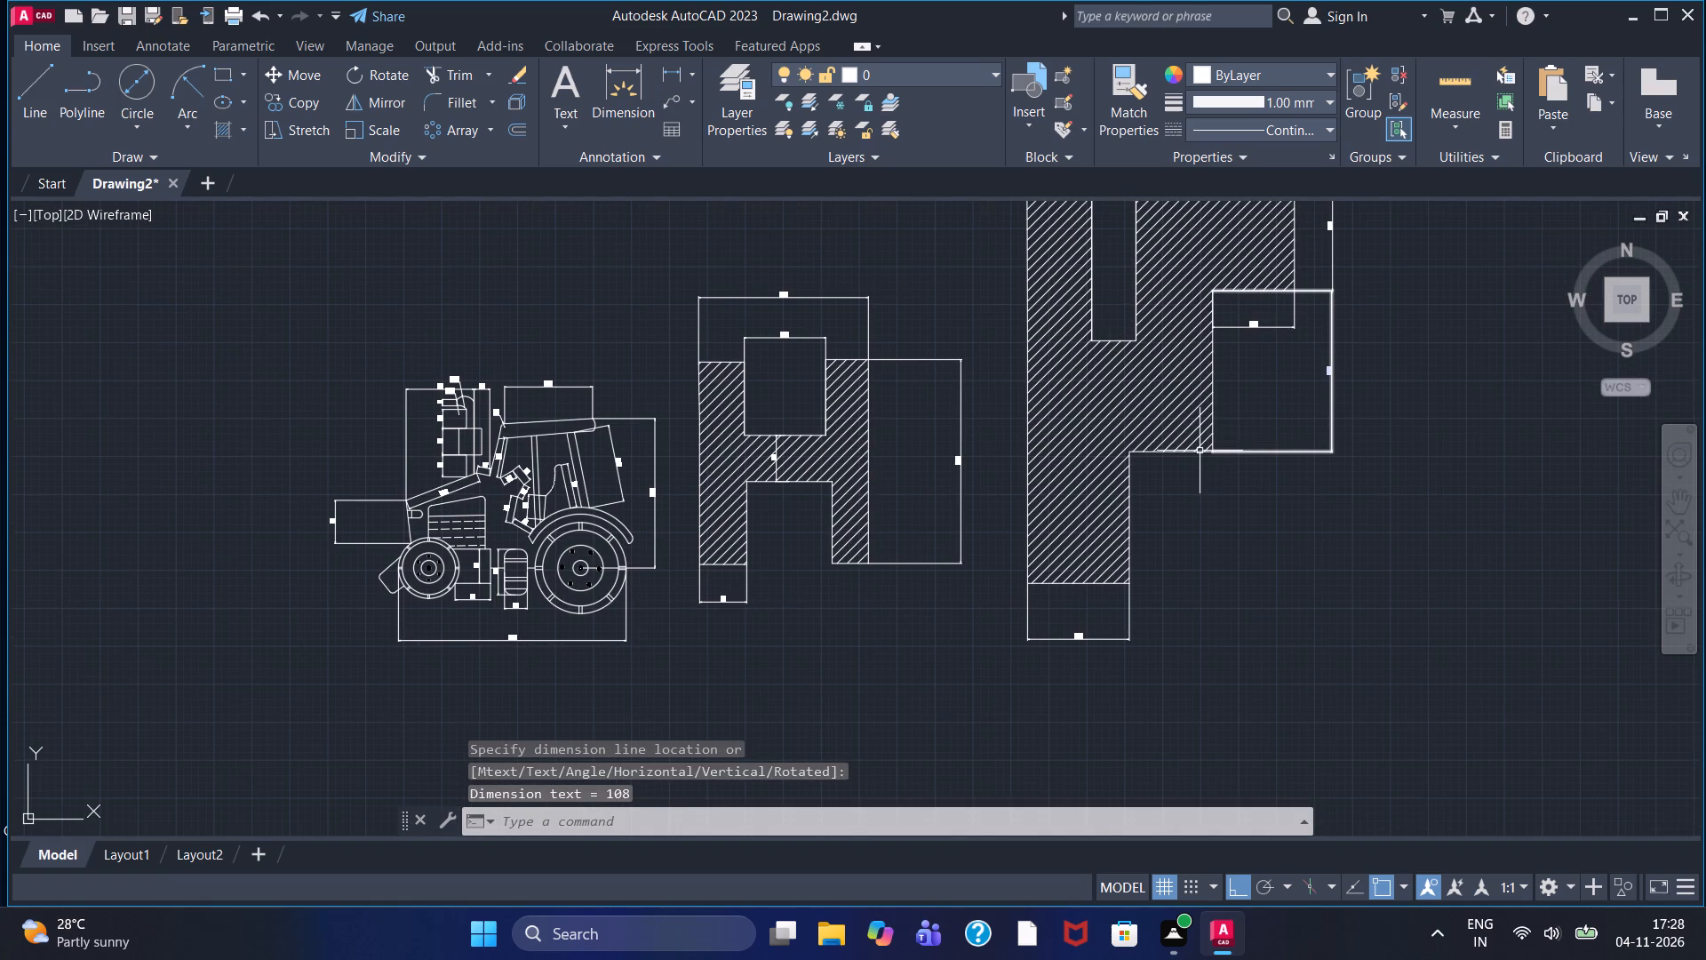
scroll(1199, 451, up, 2)
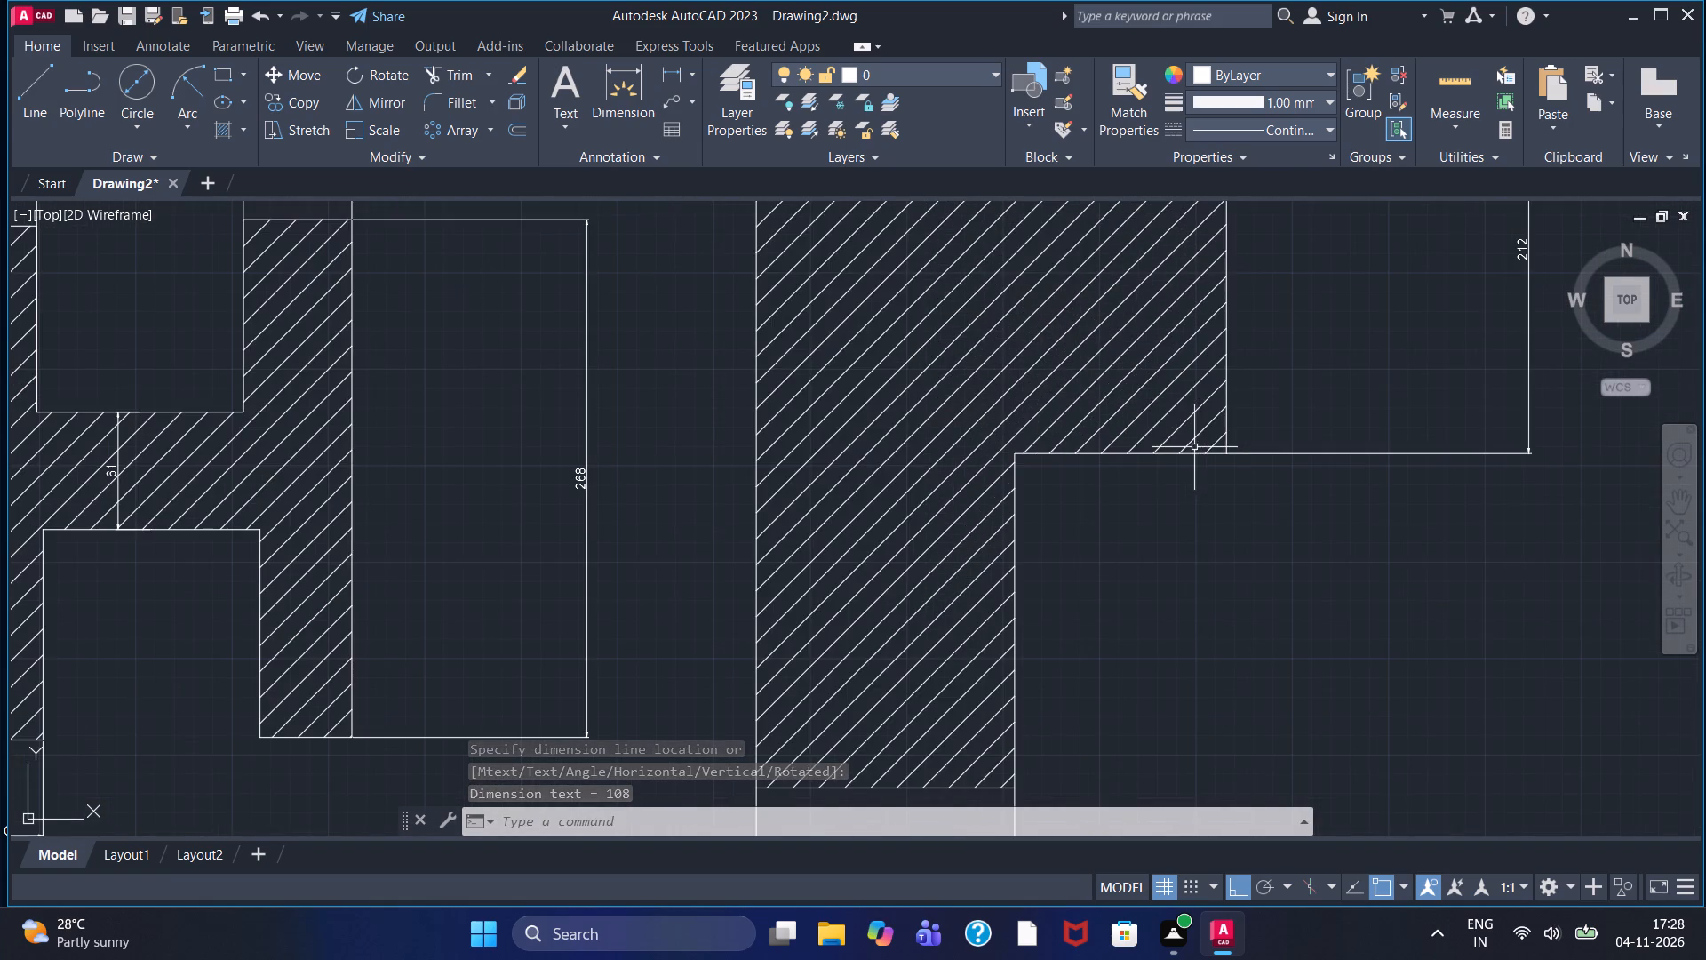
click(668, 68)
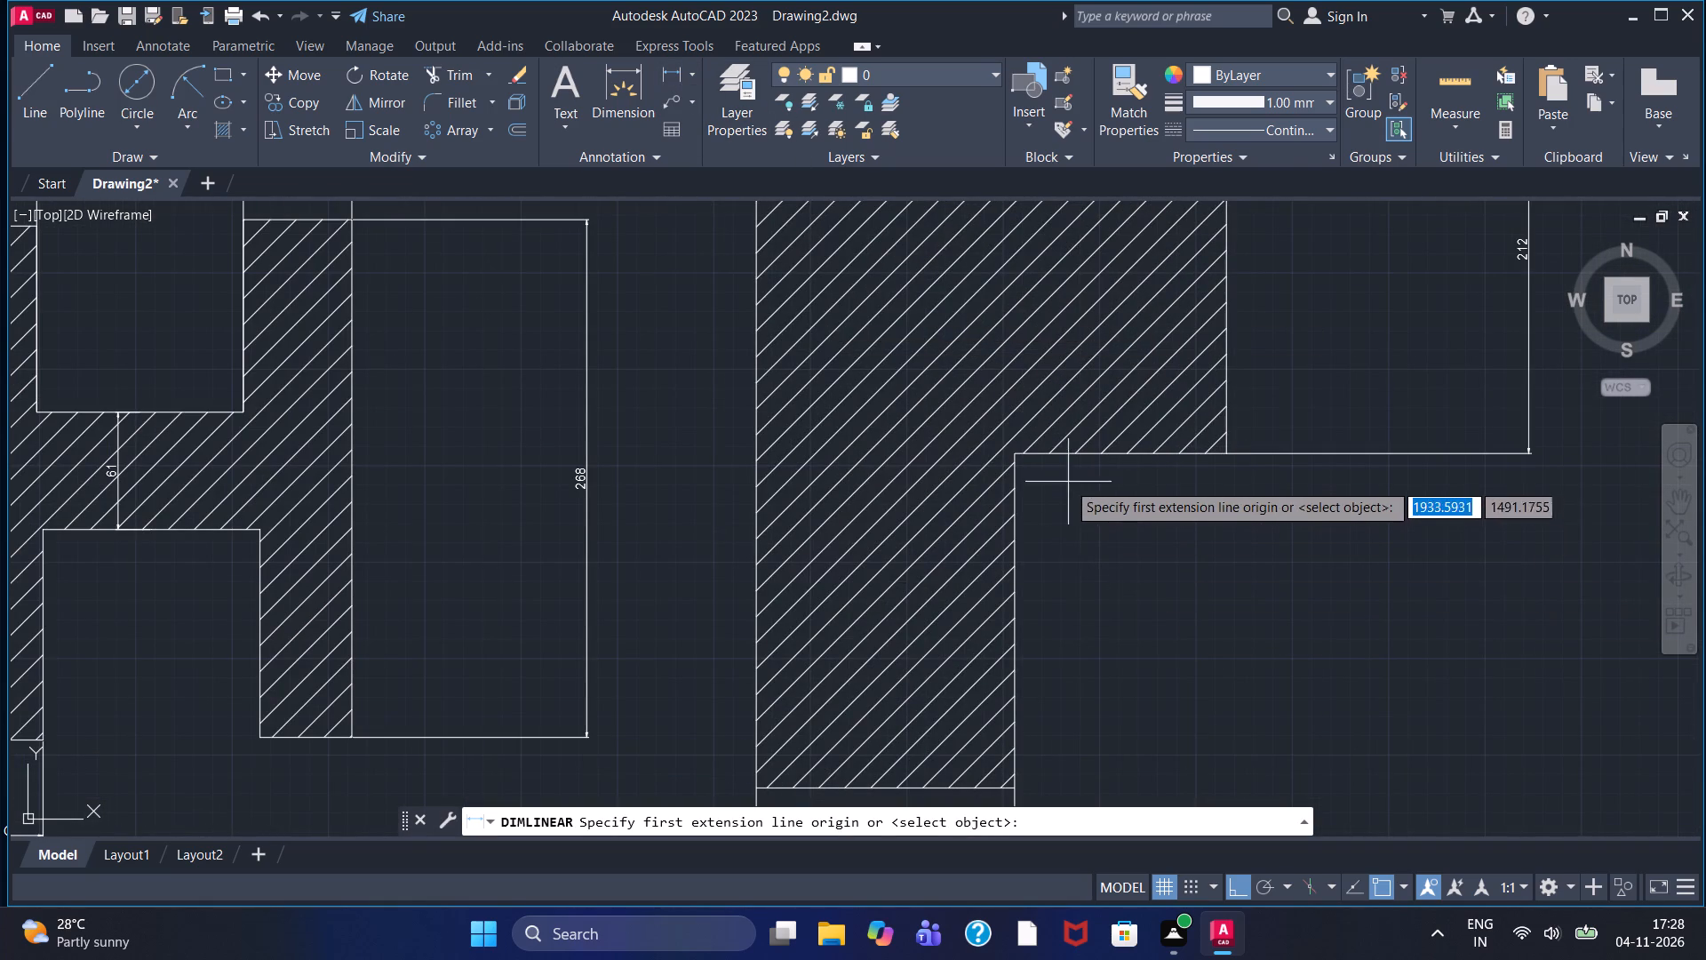
click(1019, 456)
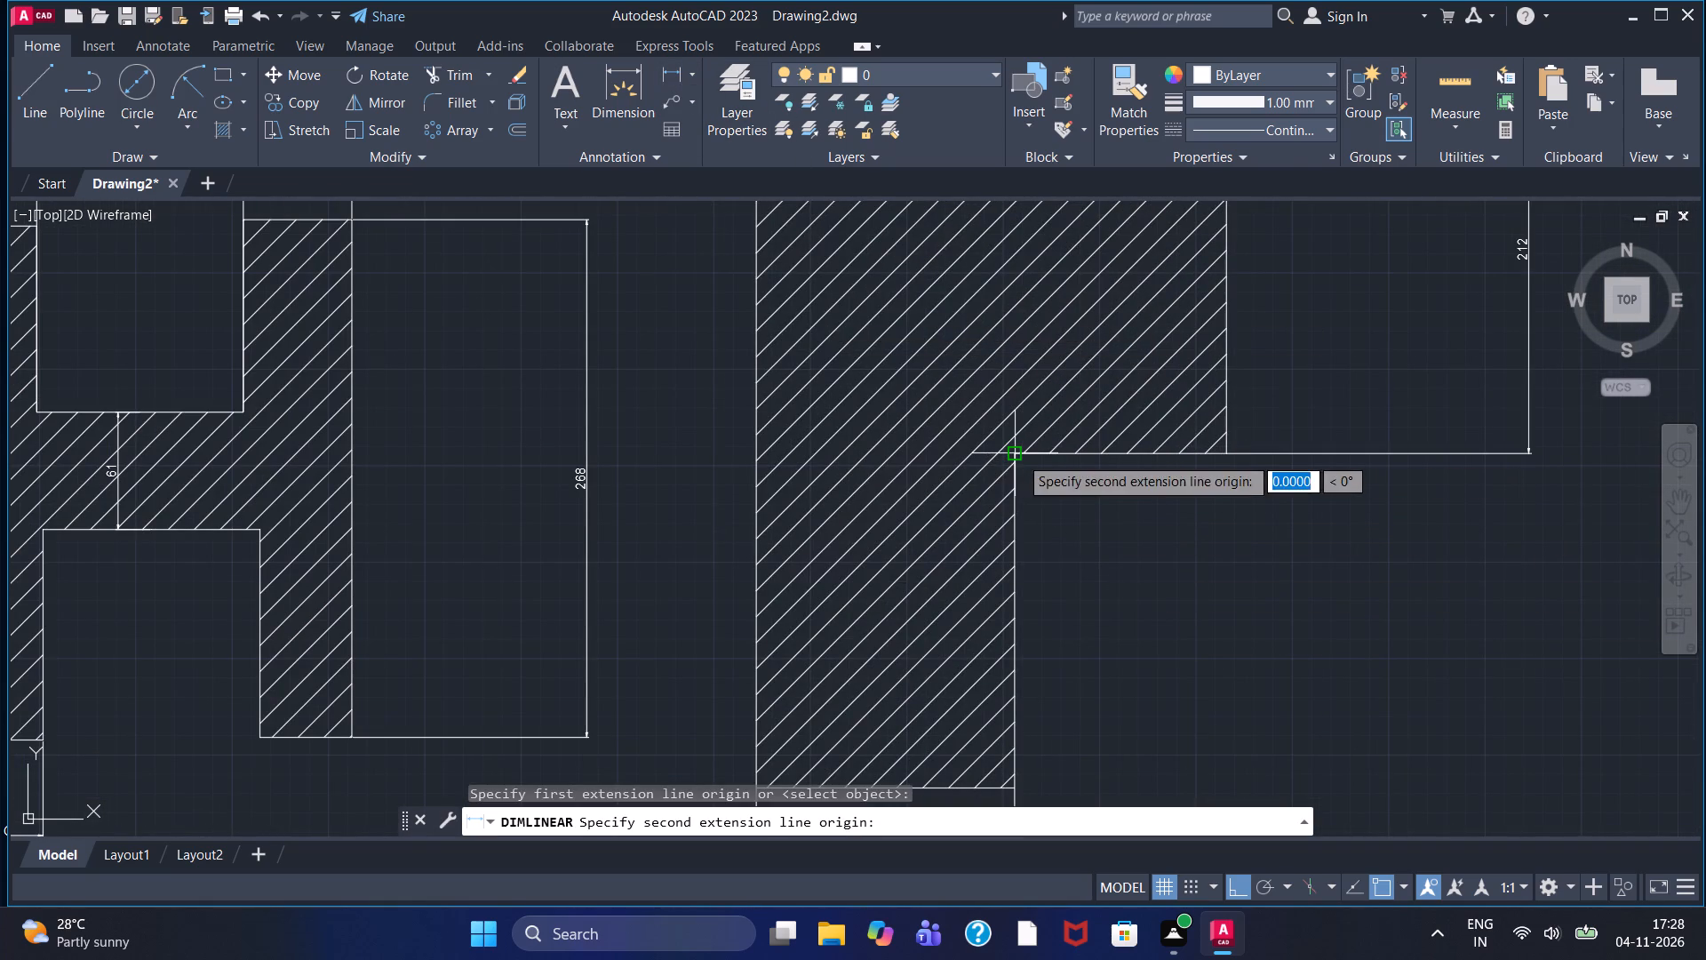
click(1229, 454)
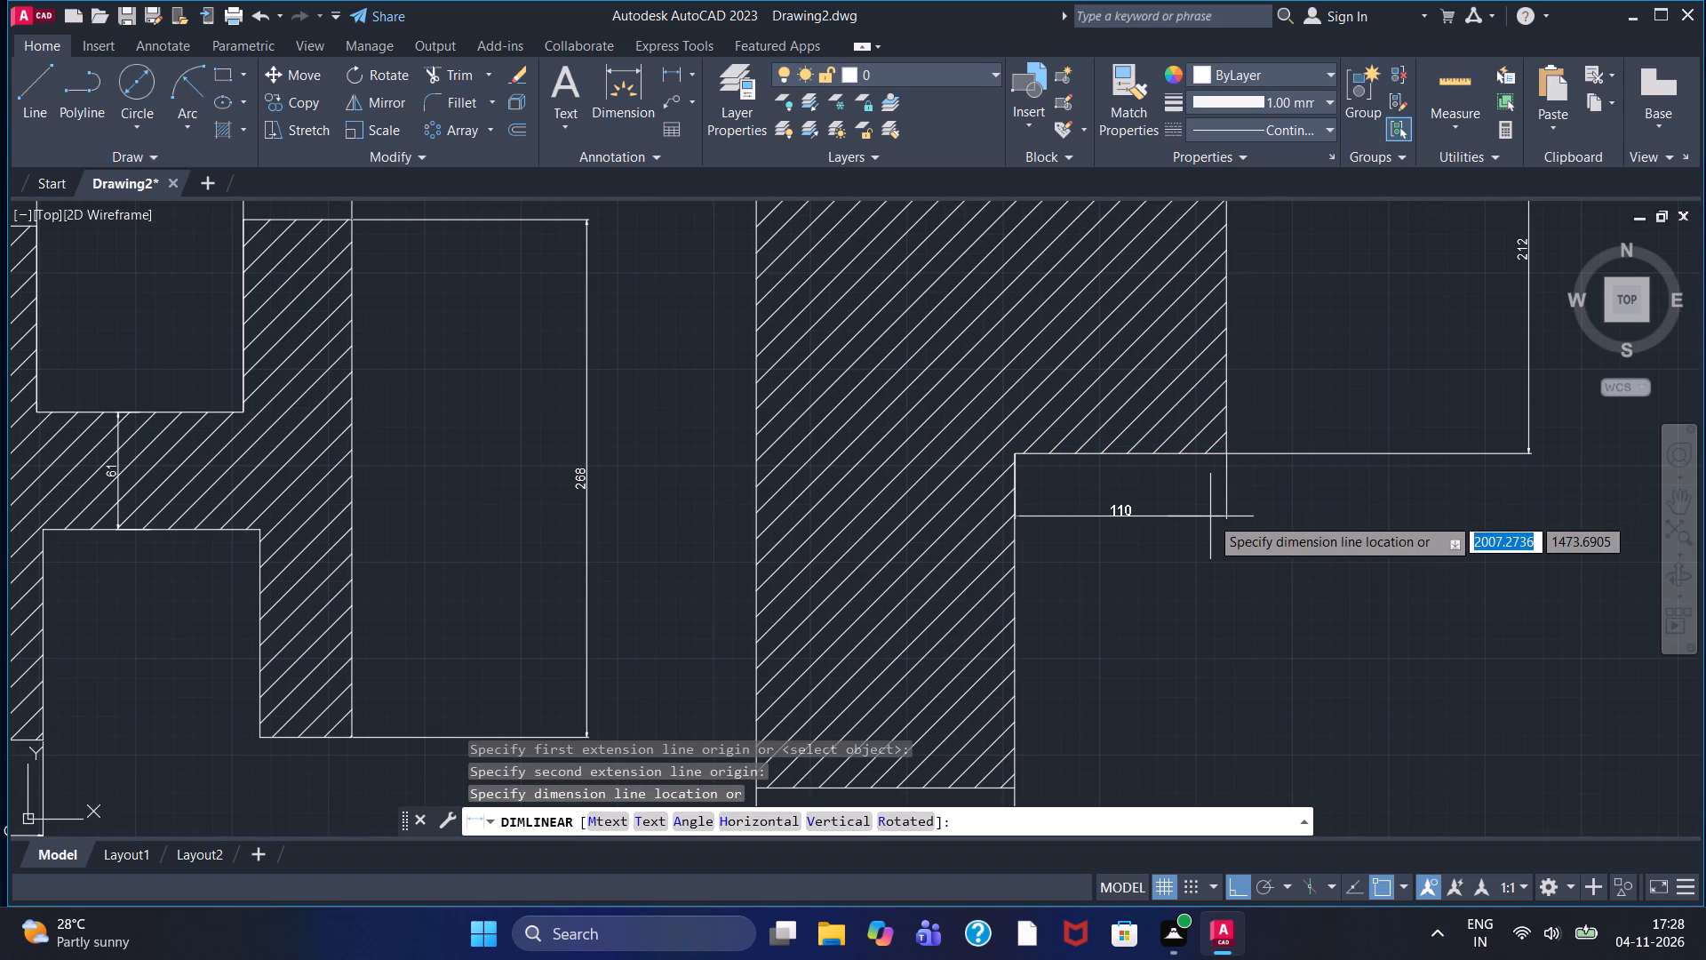
double_click(1210, 518)
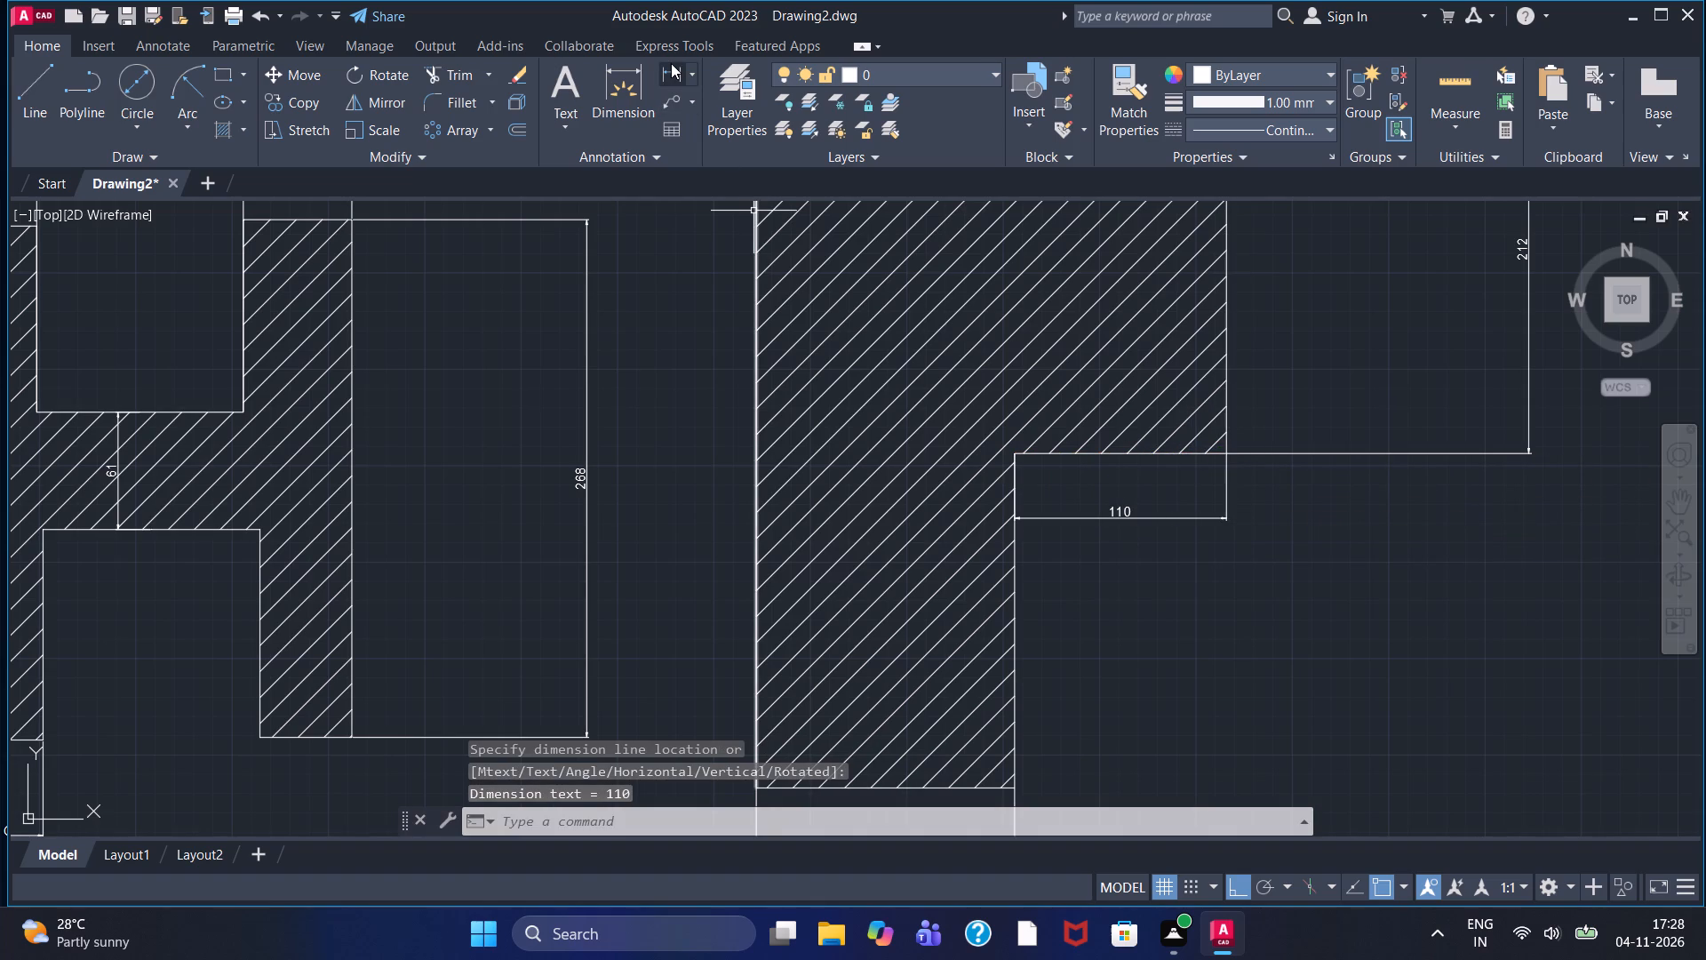
Dimension the stepped outline's lowest vertical edge on the stepped side, aligning its dimension line with the vertical dimensions above it.
click(671, 63)
double_click(1014, 460)
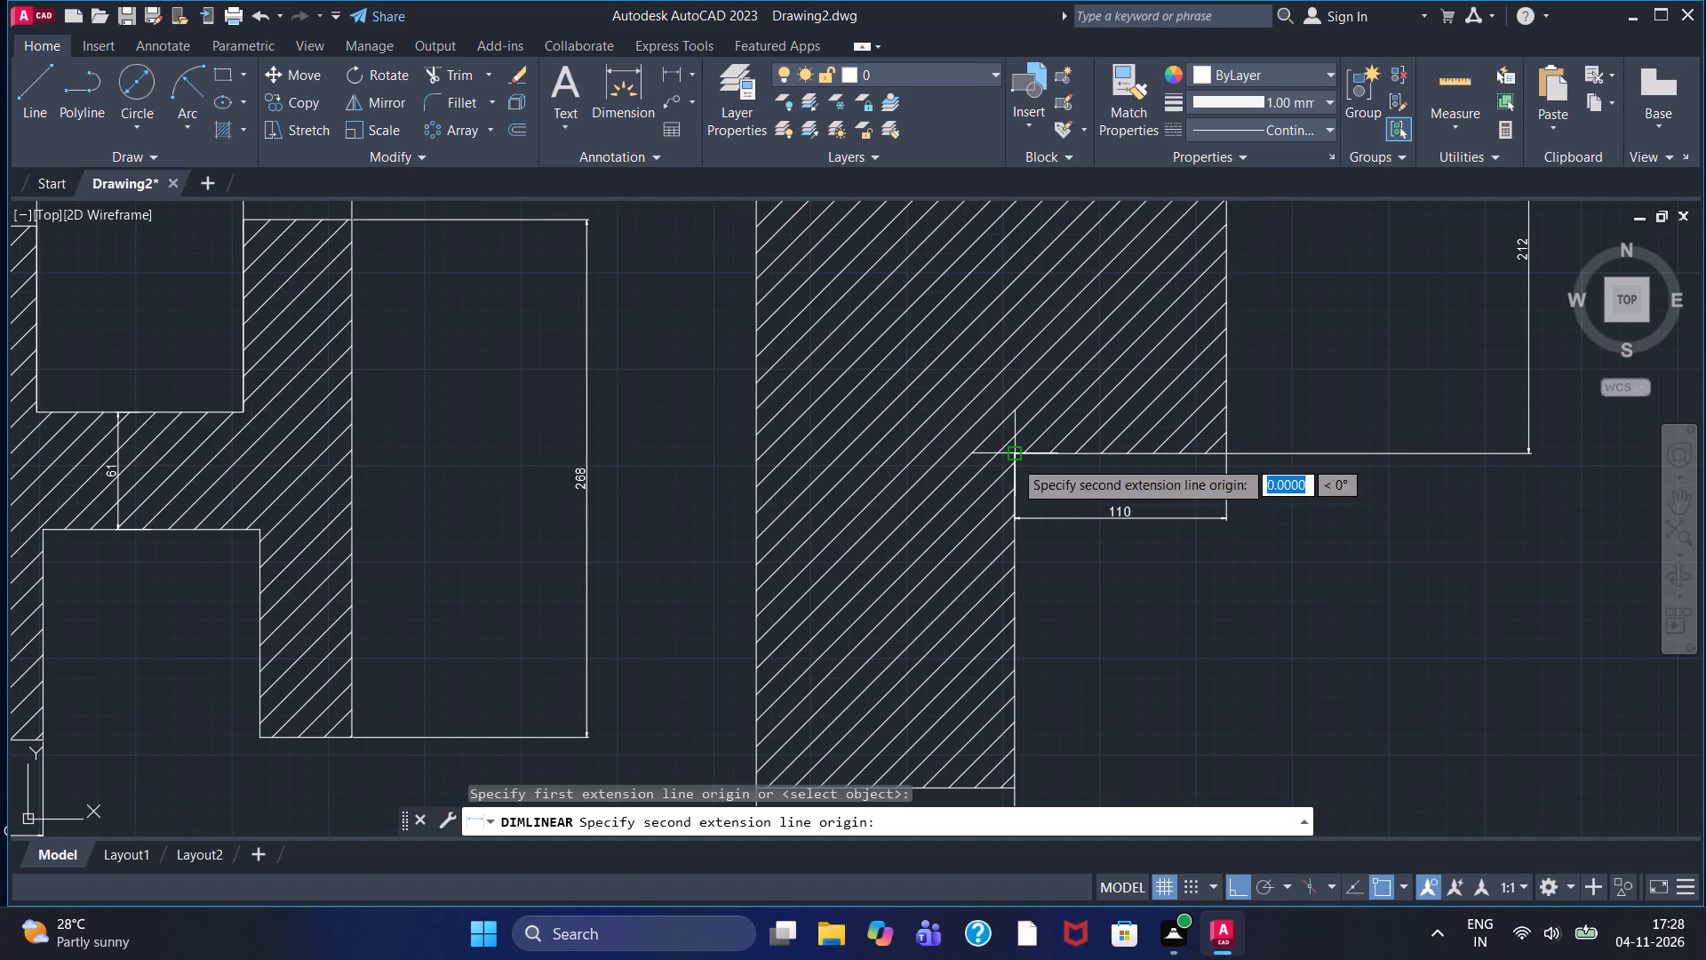
click(1024, 787)
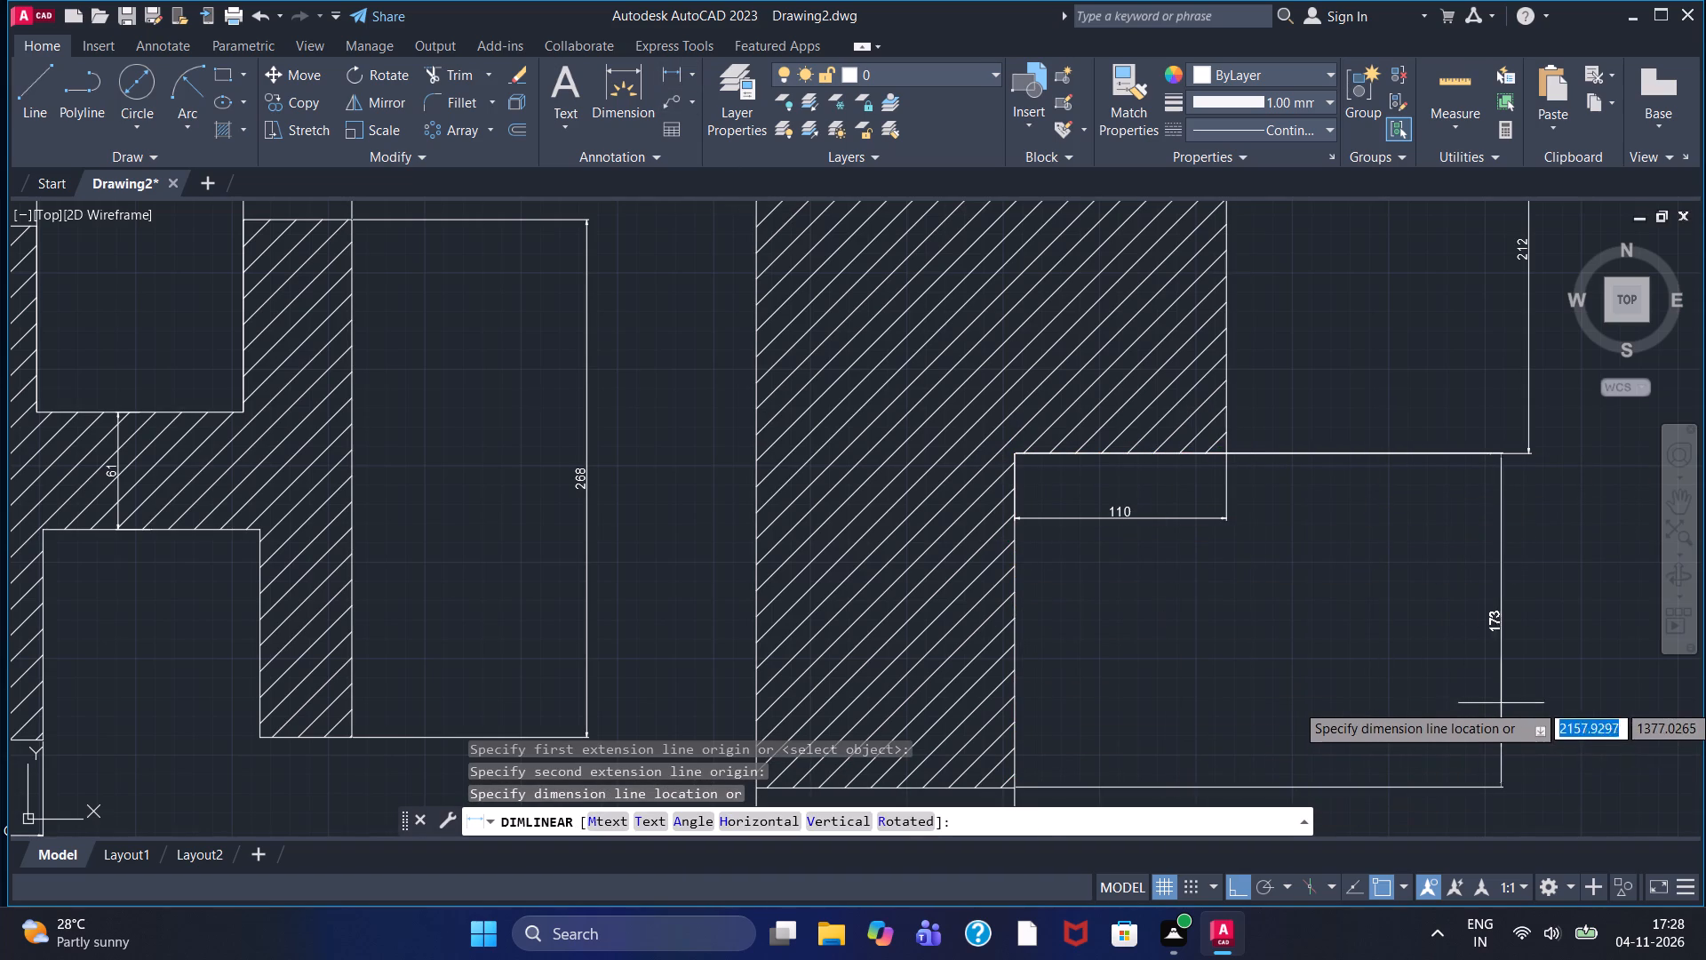
click(1530, 700)
Add a linear dimension for the stepped outline's full height along its long straight edge, placed outside on the side facing the H.
scroll(1522, 689, down, 1)
middle_drag(1515, 685, 1515, 684)
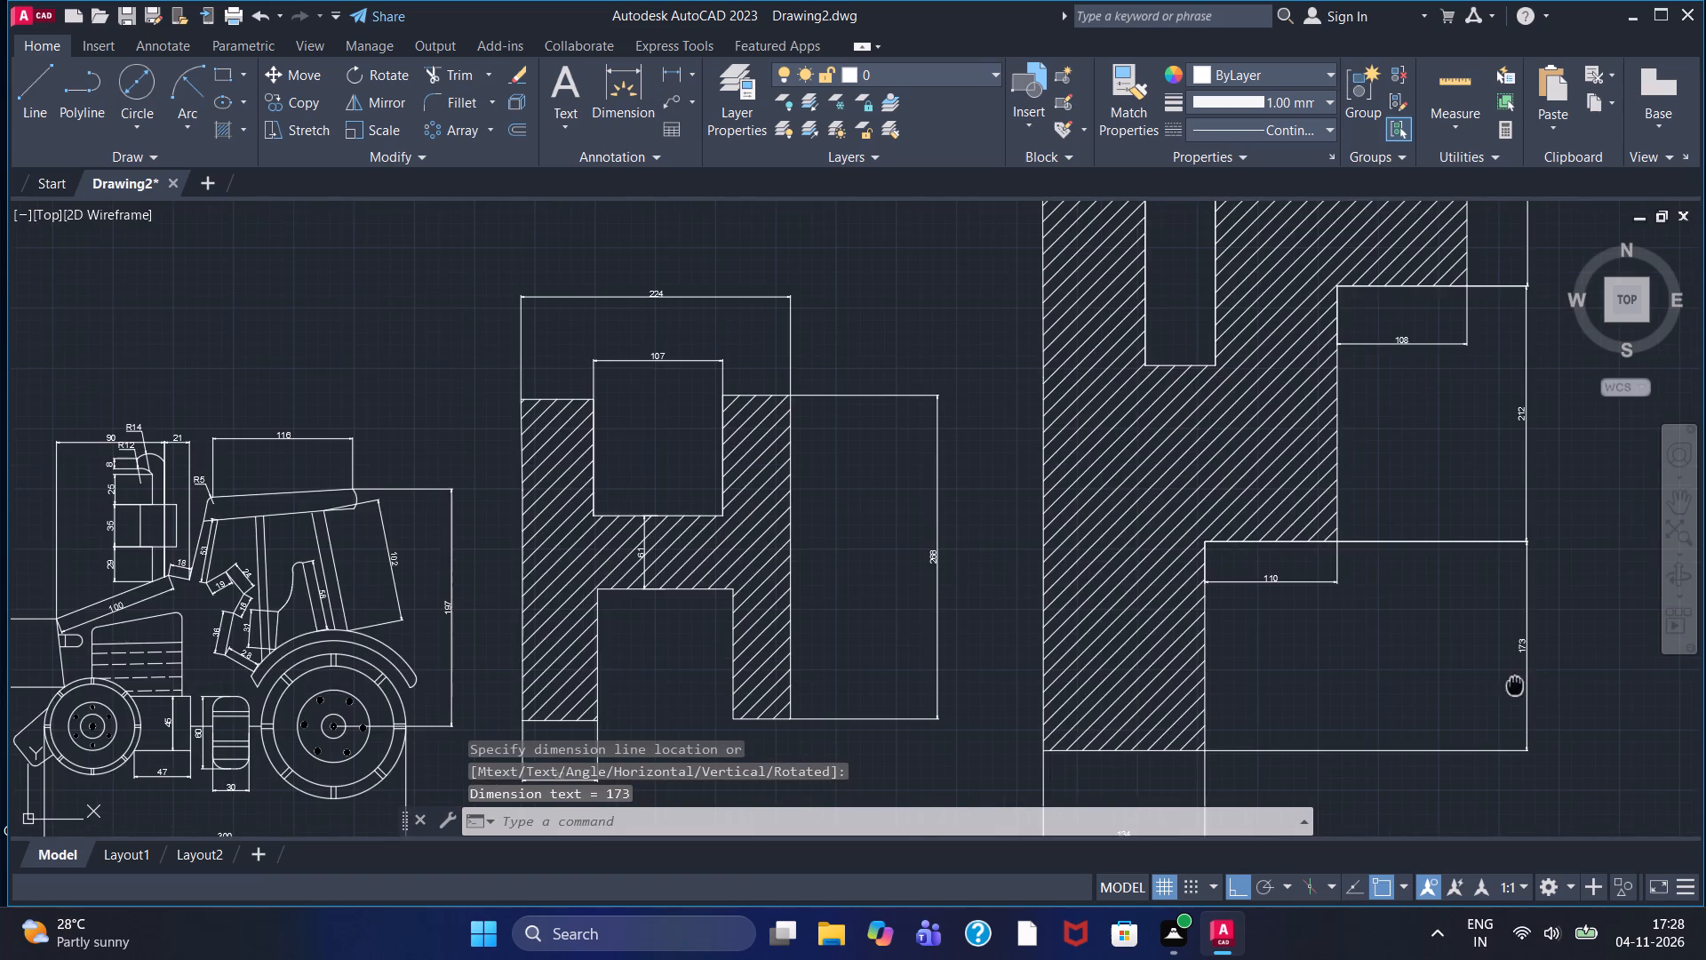
middle_drag(1515, 684, 1610, 508)
scroll(1582, 543, down, 1)
middle_drag(1574, 549, 1601, 652)
scroll(1601, 652, down, 1)
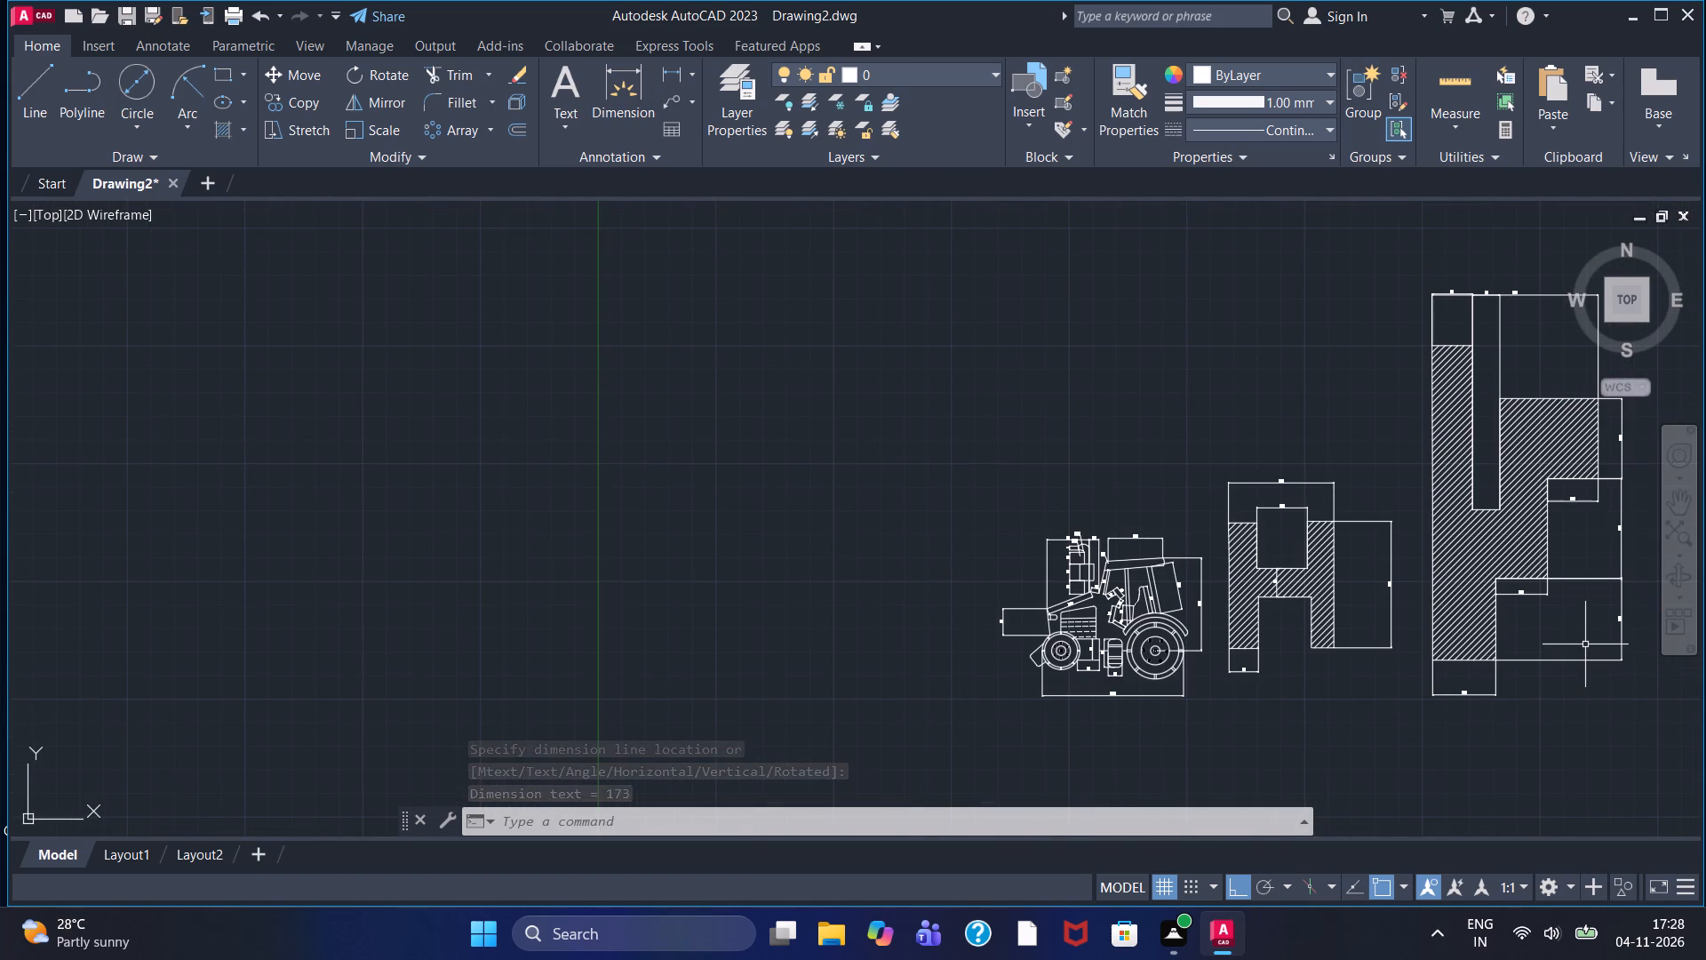
click(663, 70)
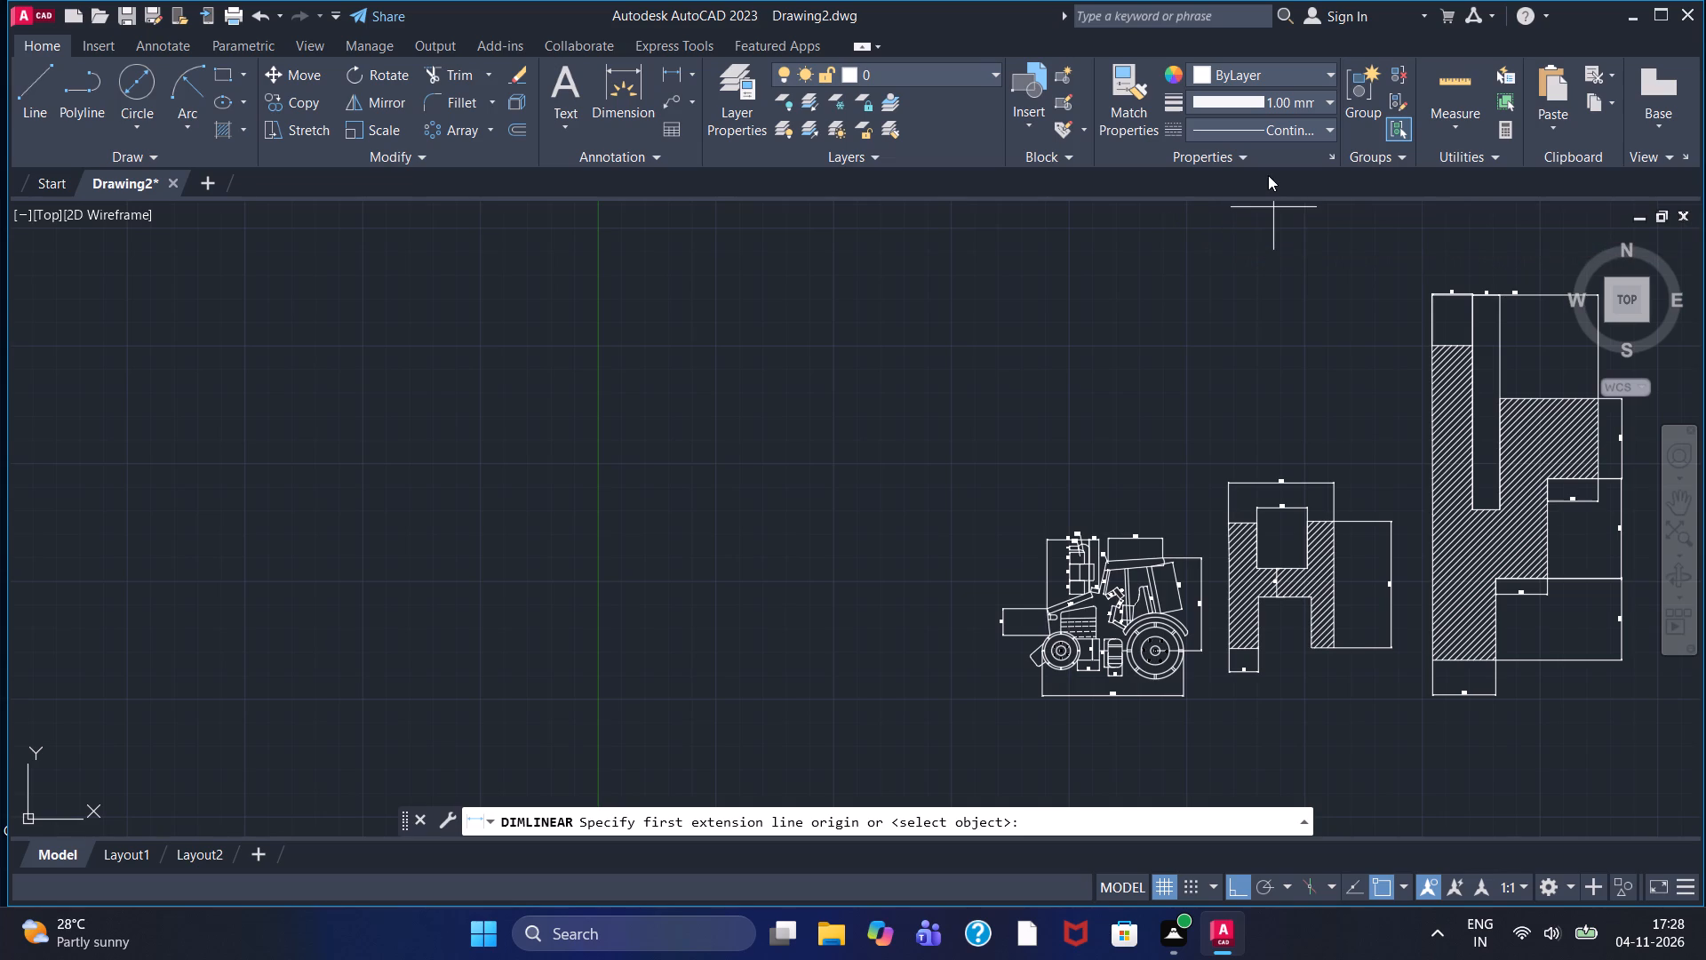
click(1429, 349)
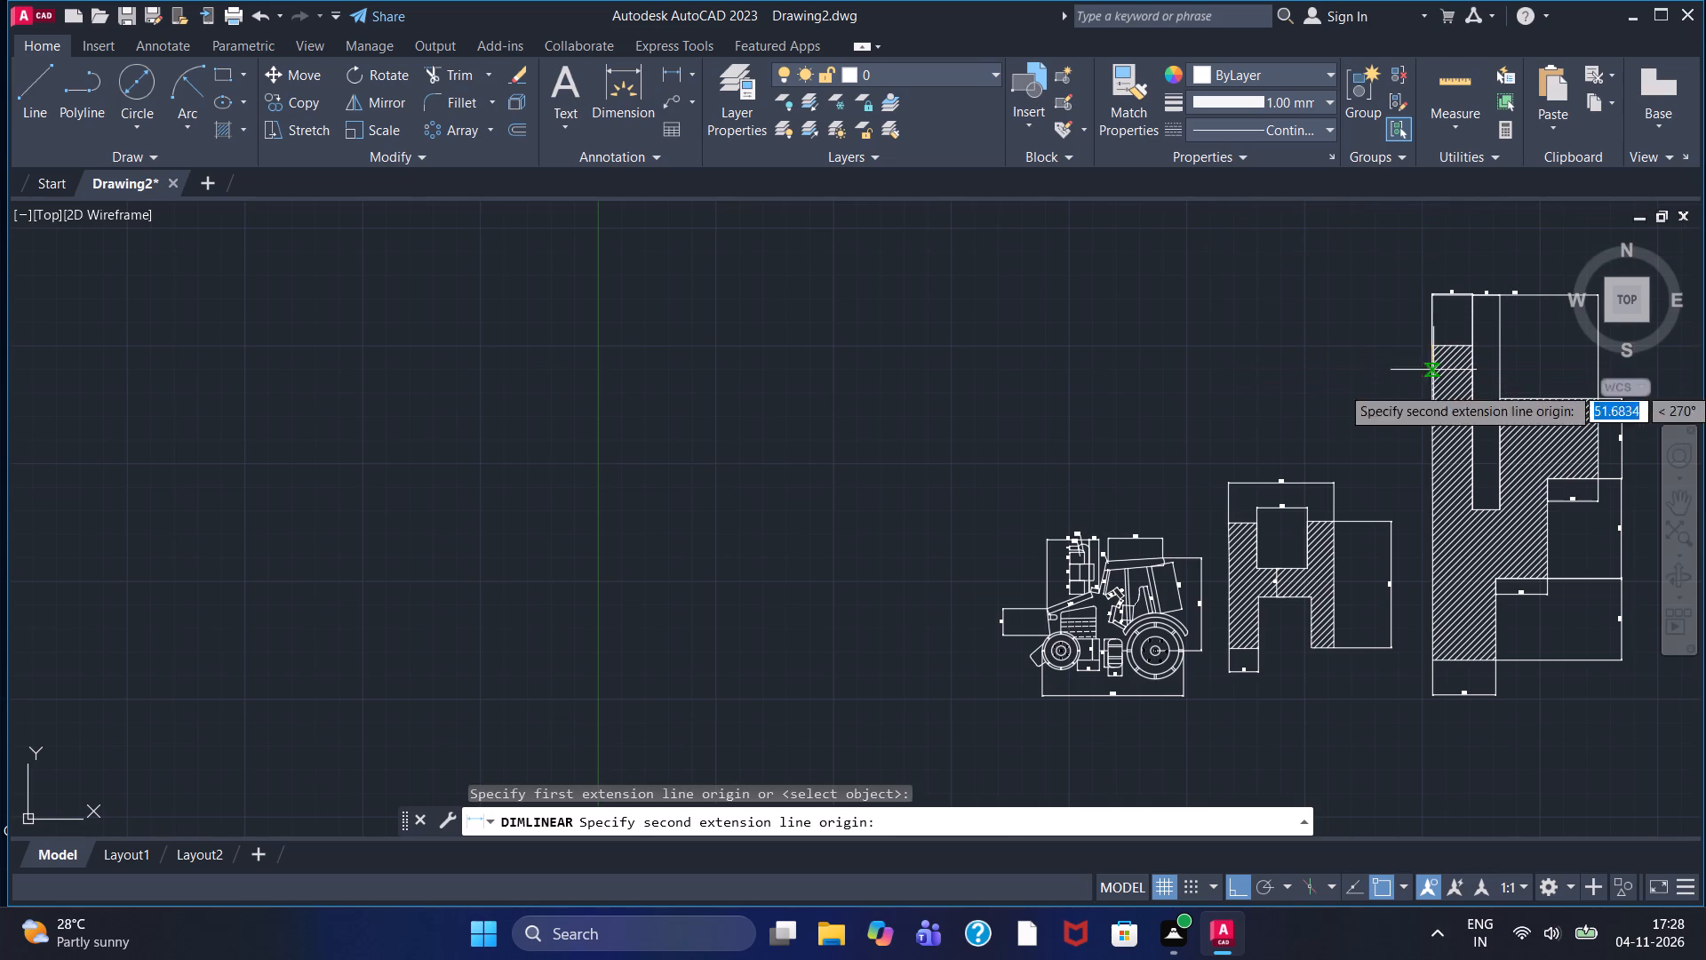
click(1431, 658)
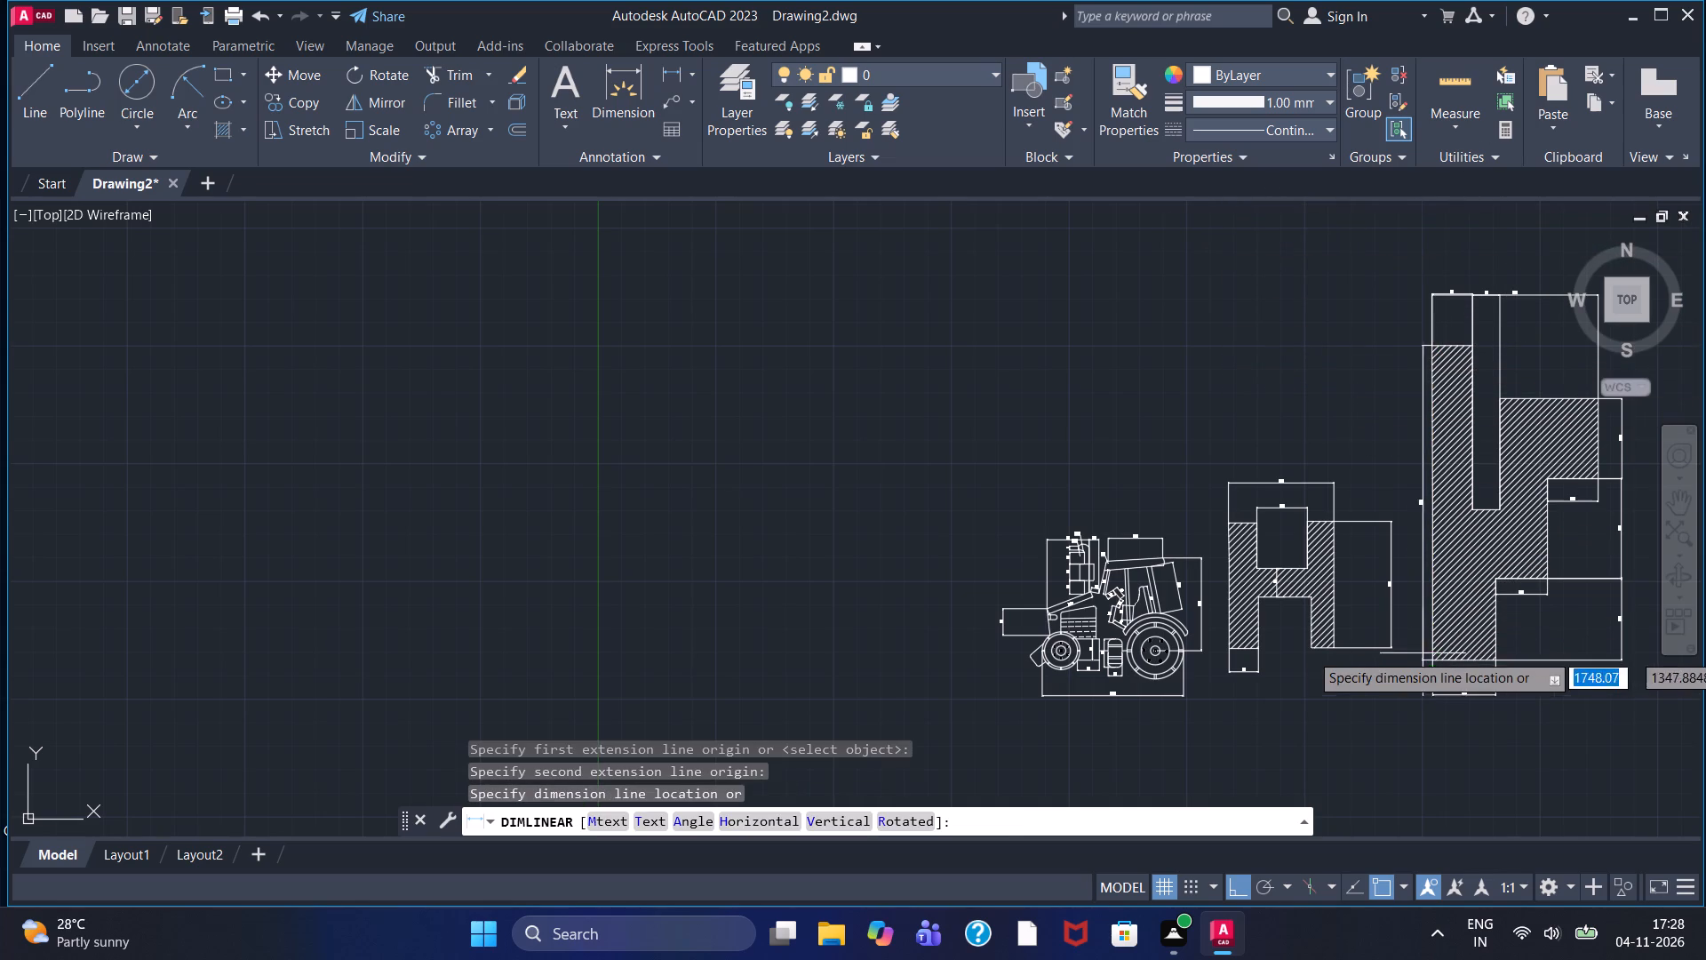
click(1407, 643)
scroll(1407, 503, up, 3)
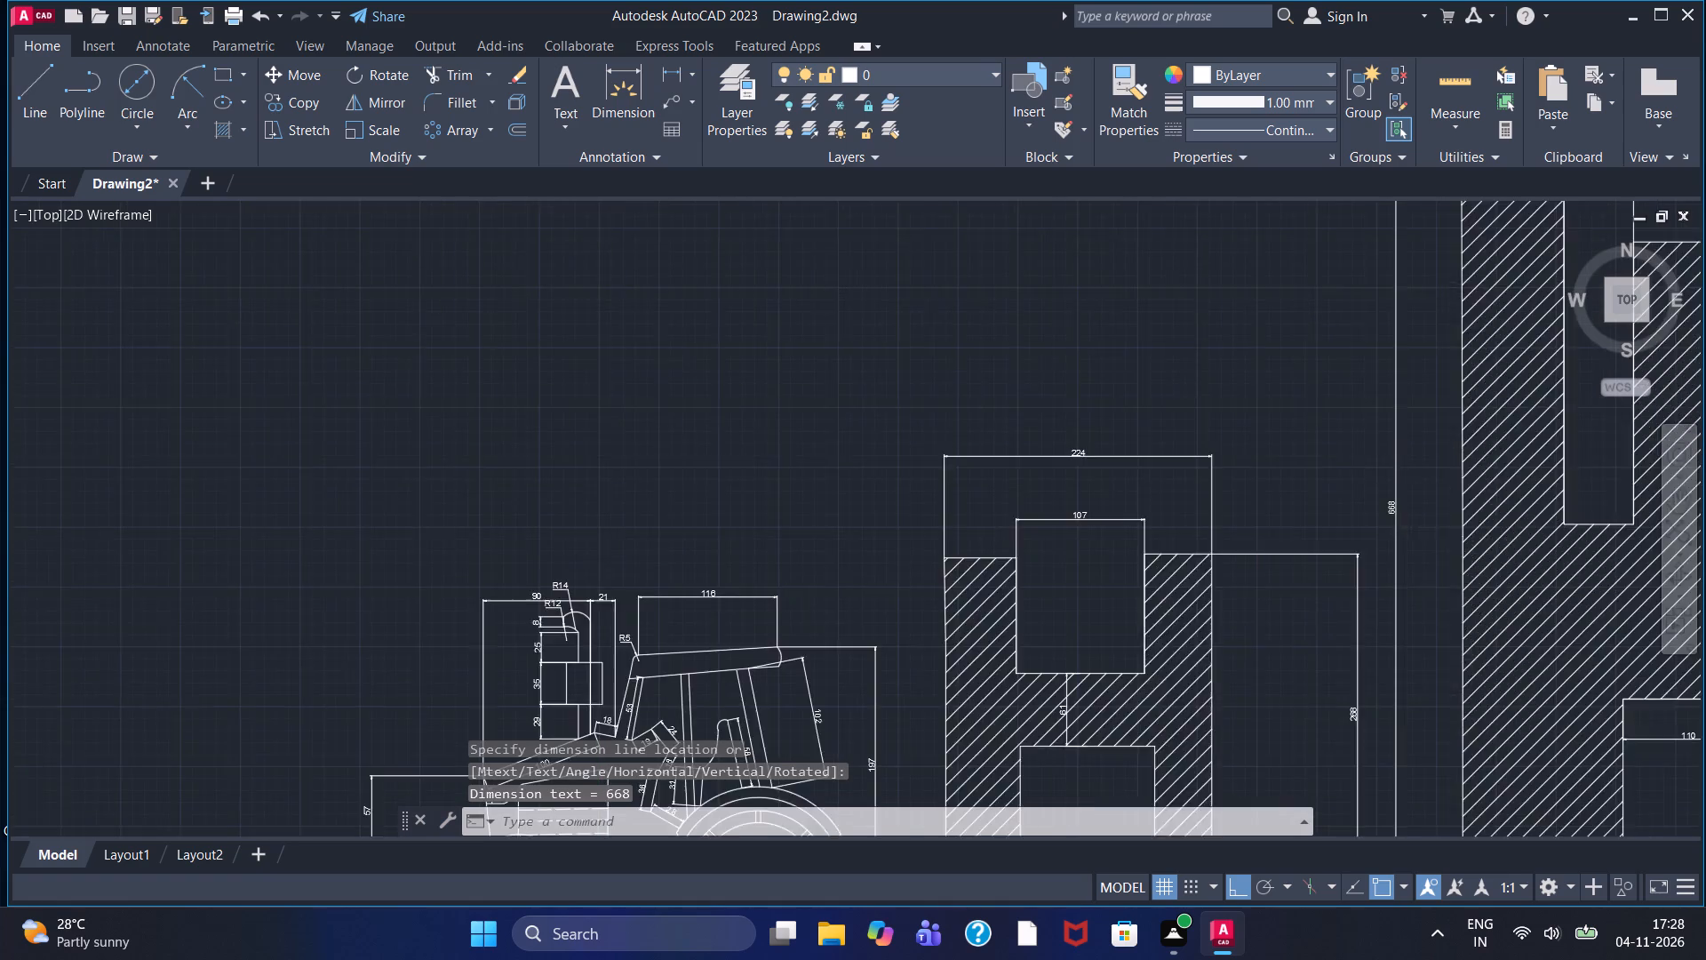
scroll(1412, 524, up, 3)
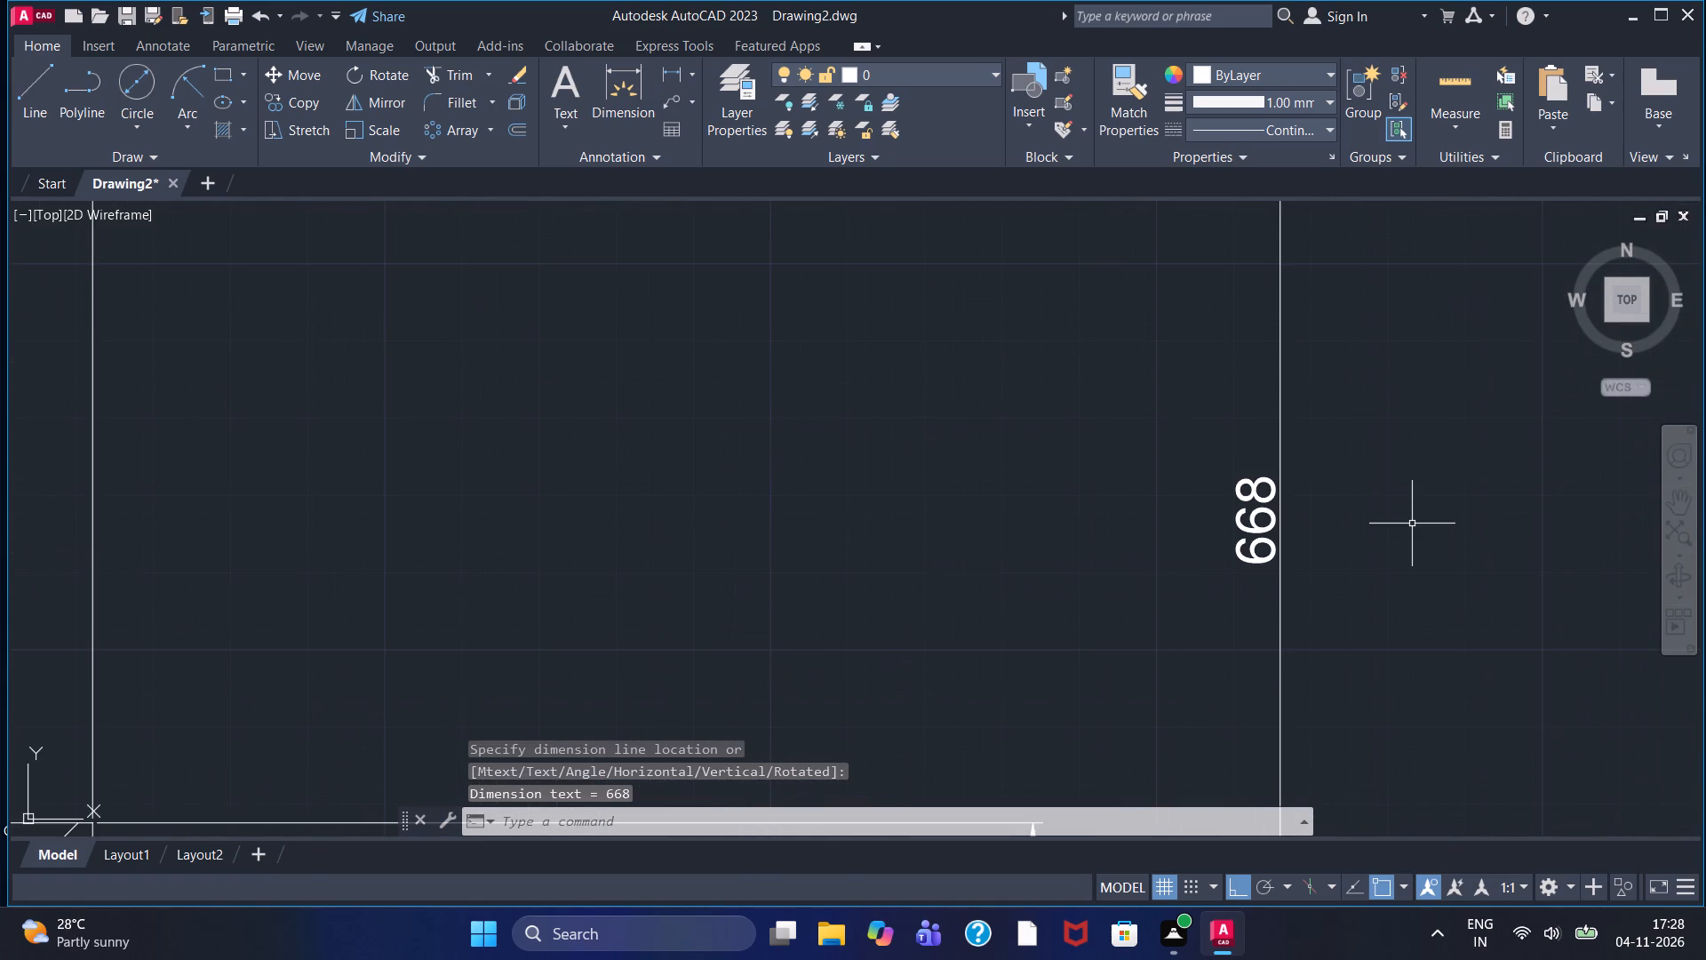
Review the dimensioned tractor, H-shaped outline and stepped outline together, checking the overall layout of the drawing.
scroll(1412, 524, down, 1)
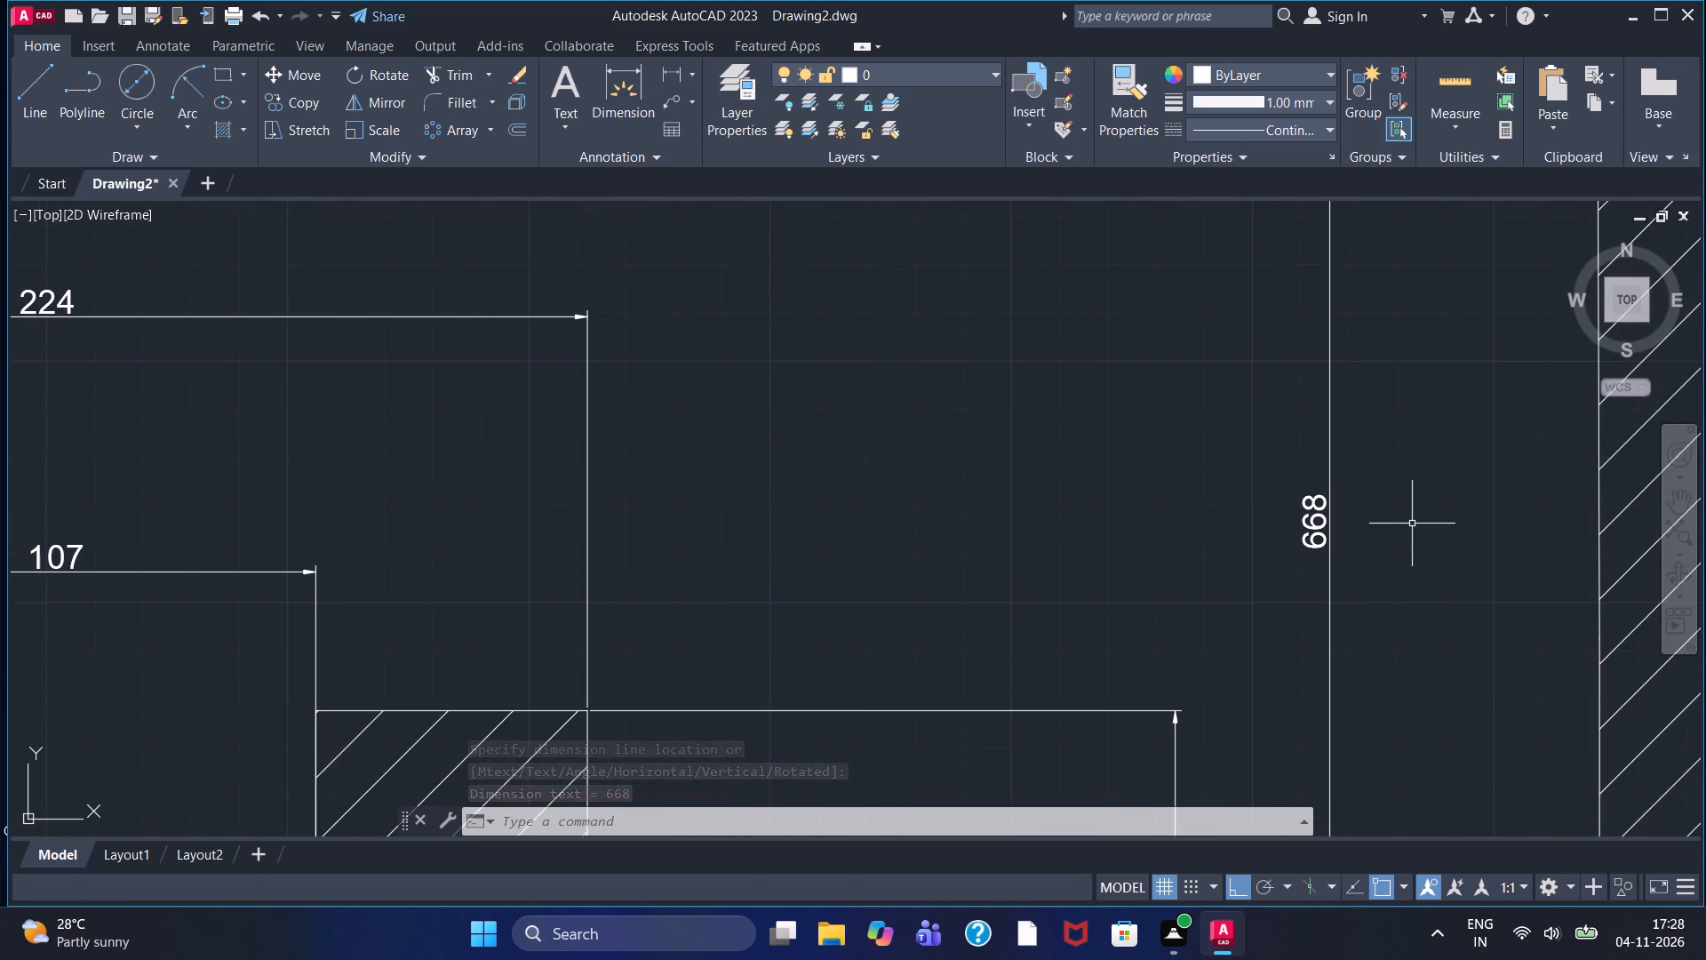
scroll(1407, 514, down, 1)
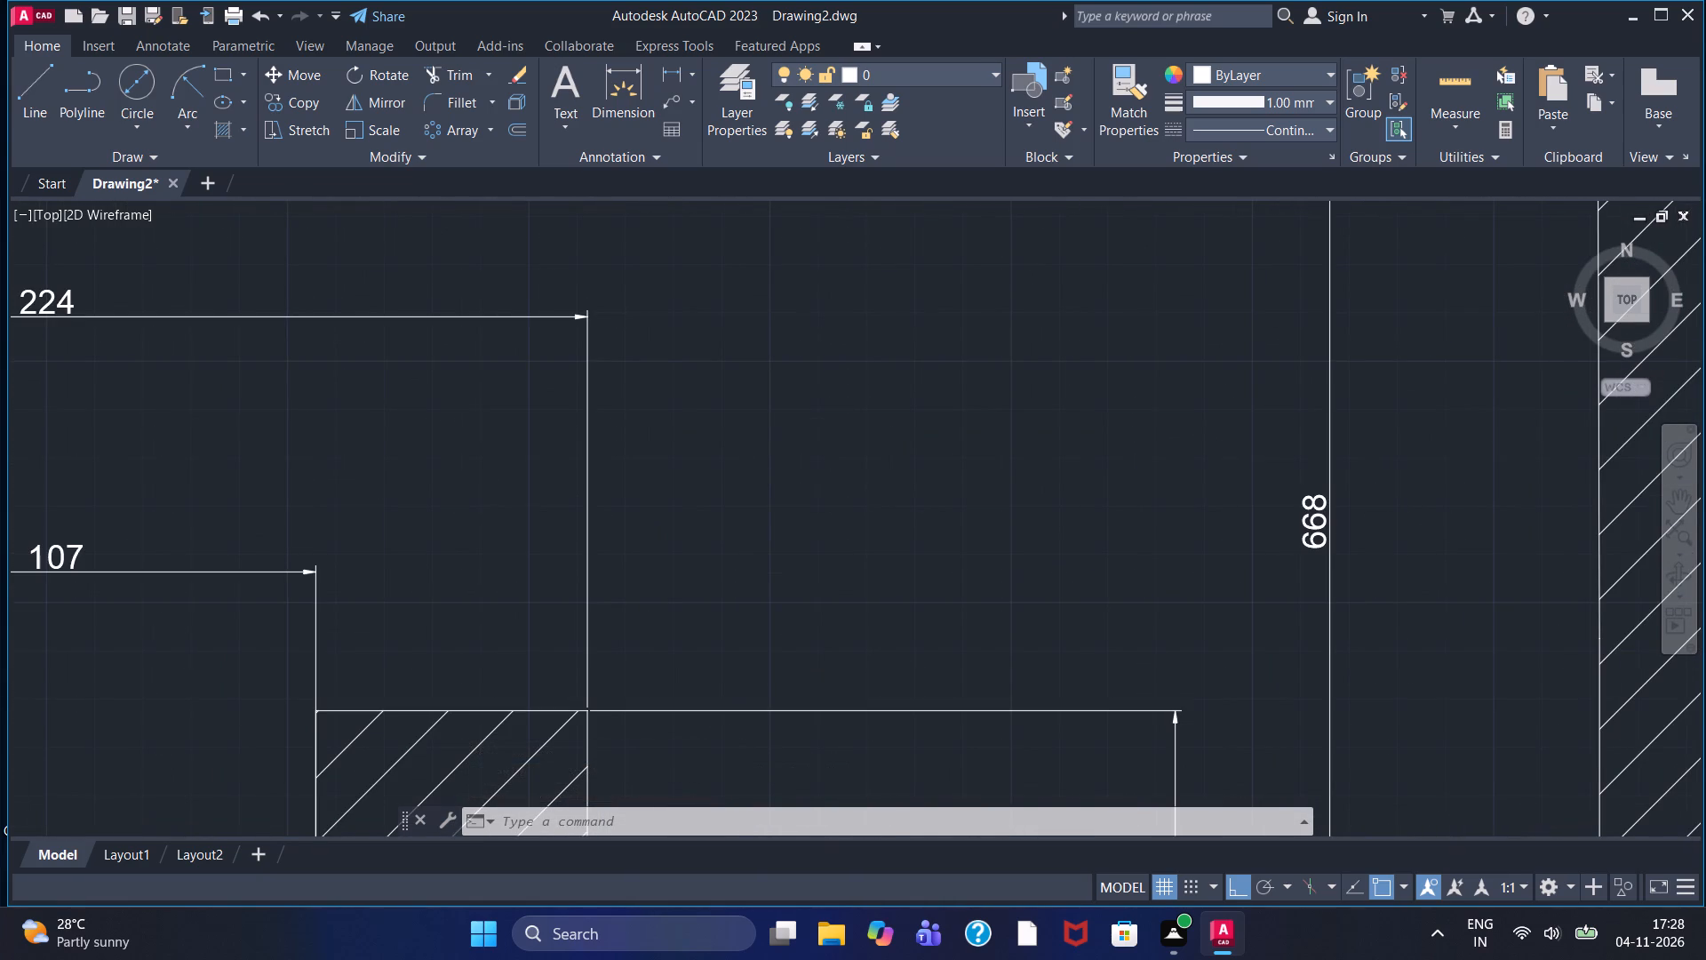
scroll(1407, 514, down, 3)
middle_drag(1407, 508, 1356, 484)
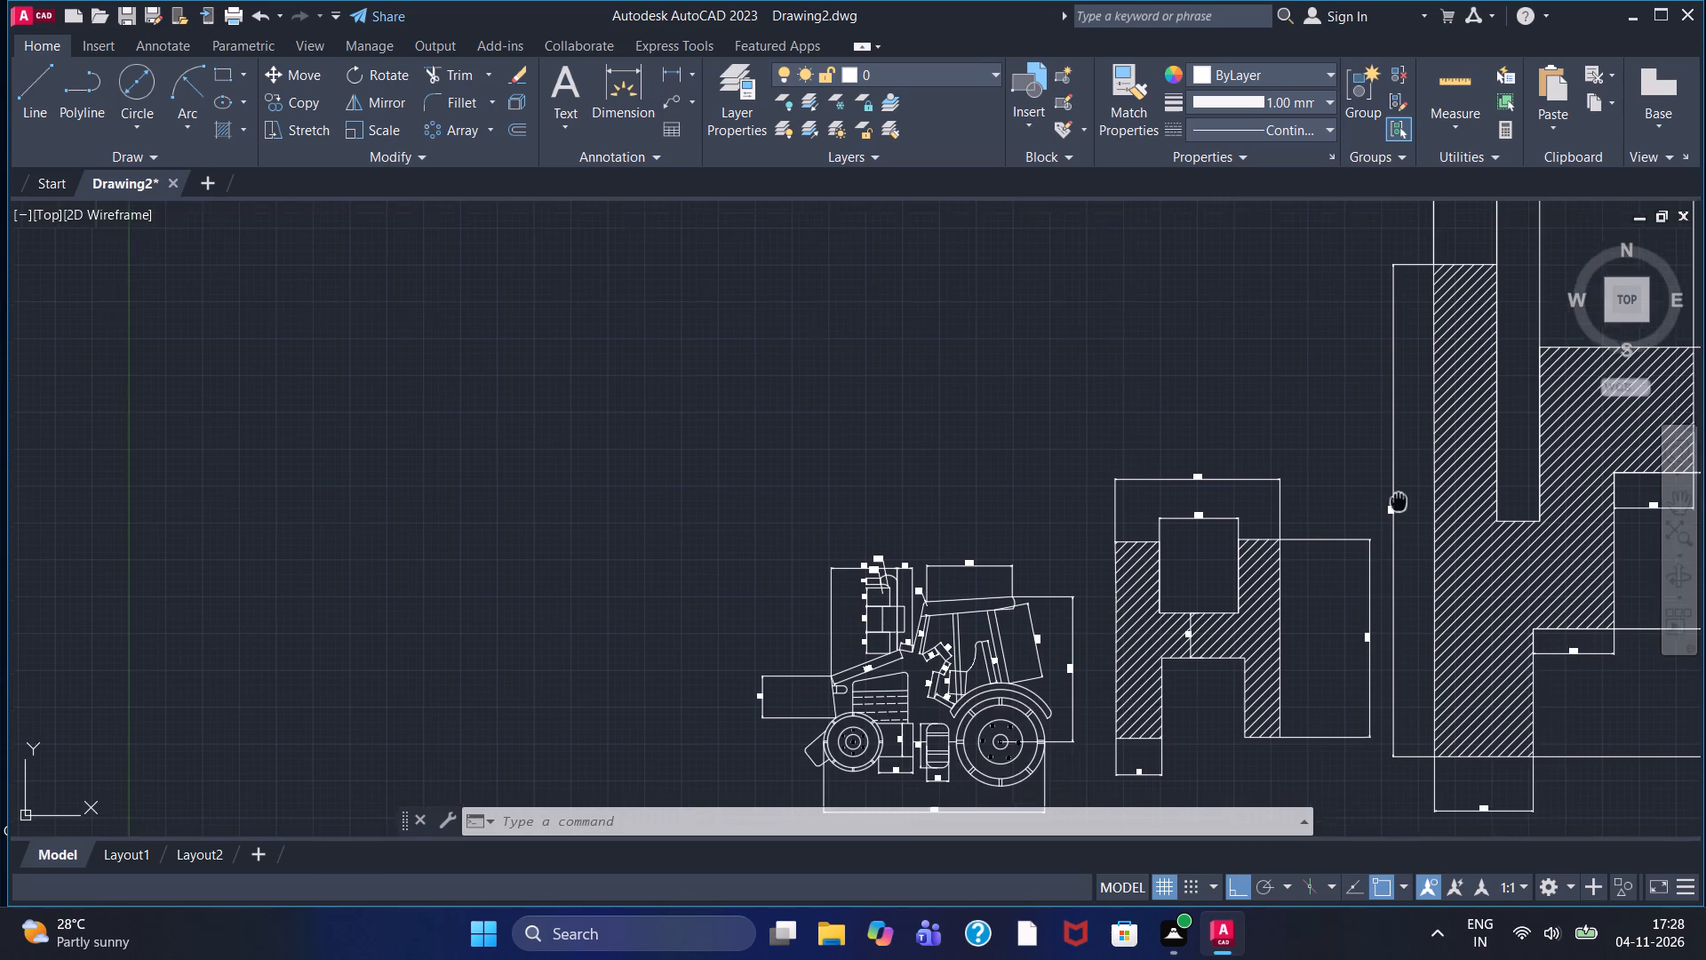
middle_drag(1356, 484, 1308, 476)
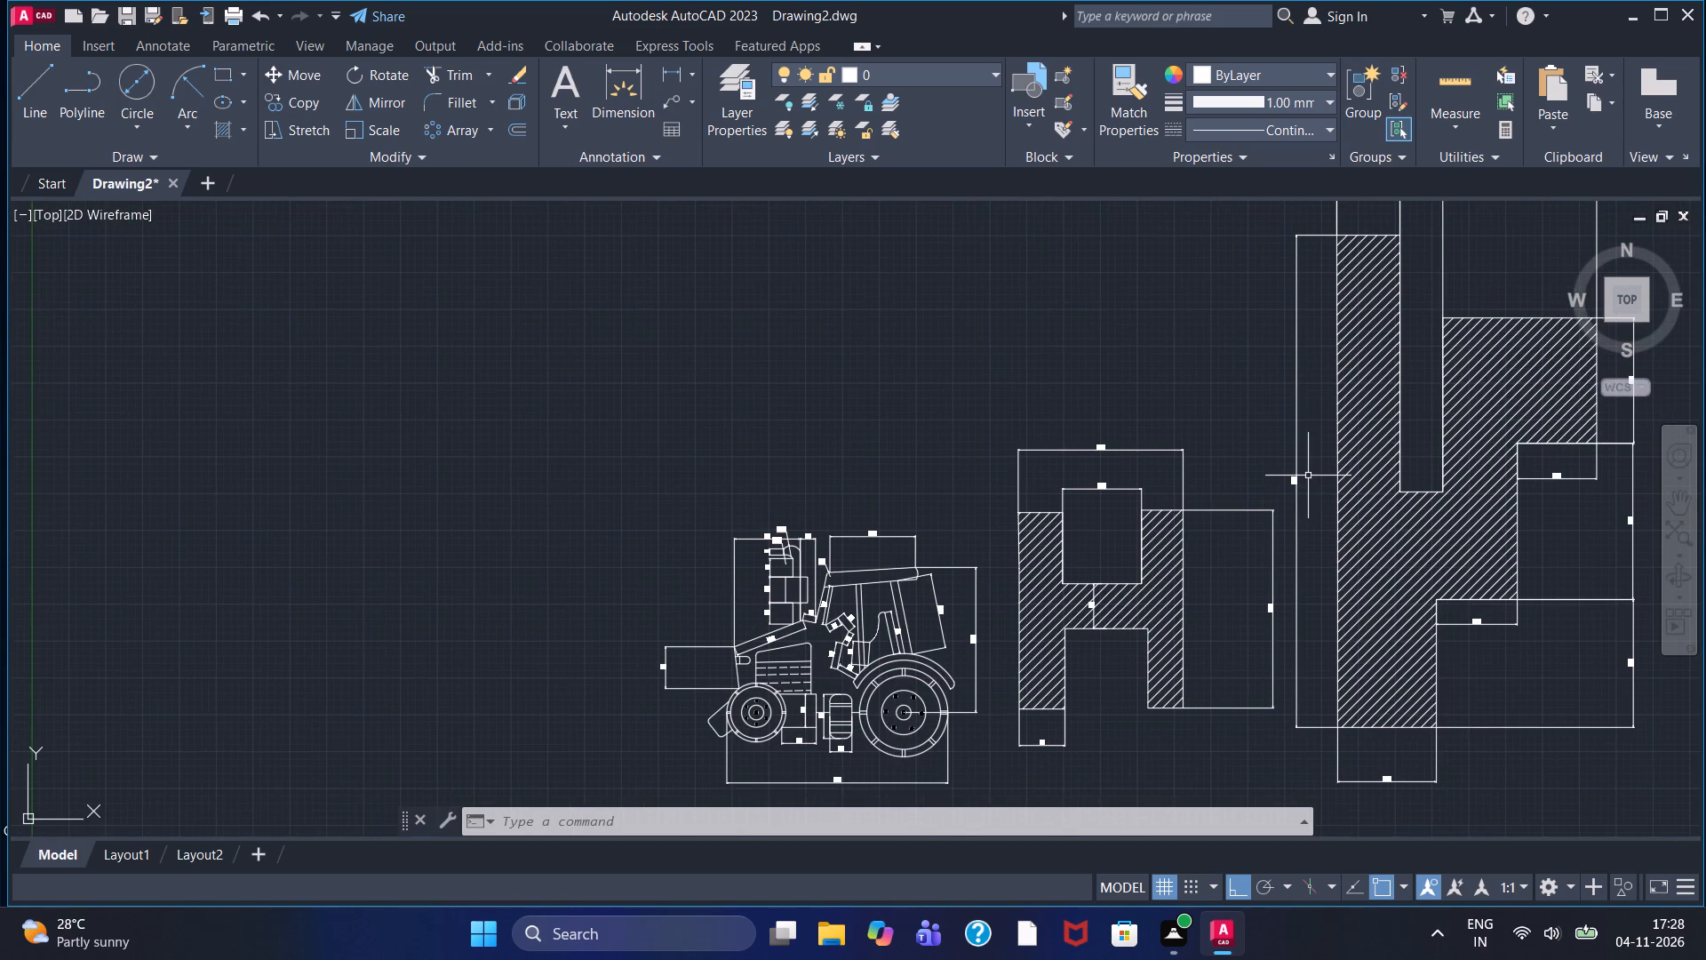
scroll(1308, 476, down, 1)
middle_drag(1308, 476, 1150, 452)
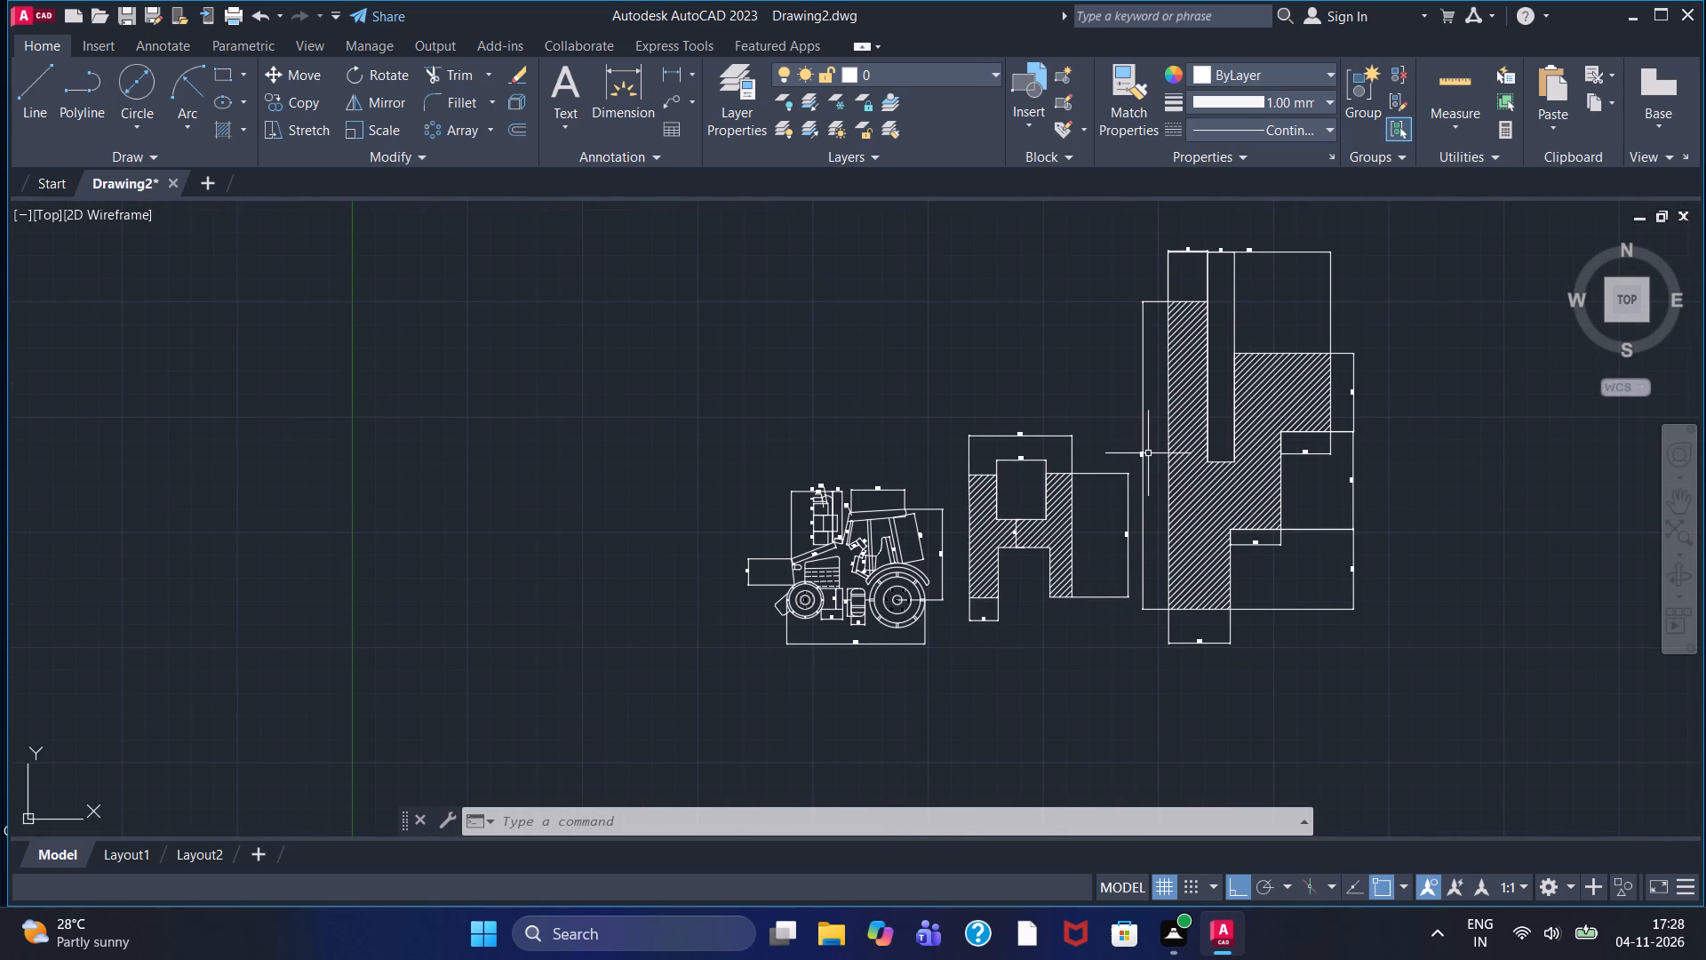
scroll(1148, 453, up, 1)
scroll(1148, 453, down, 1)
middle_drag(1148, 453, 1148, 473)
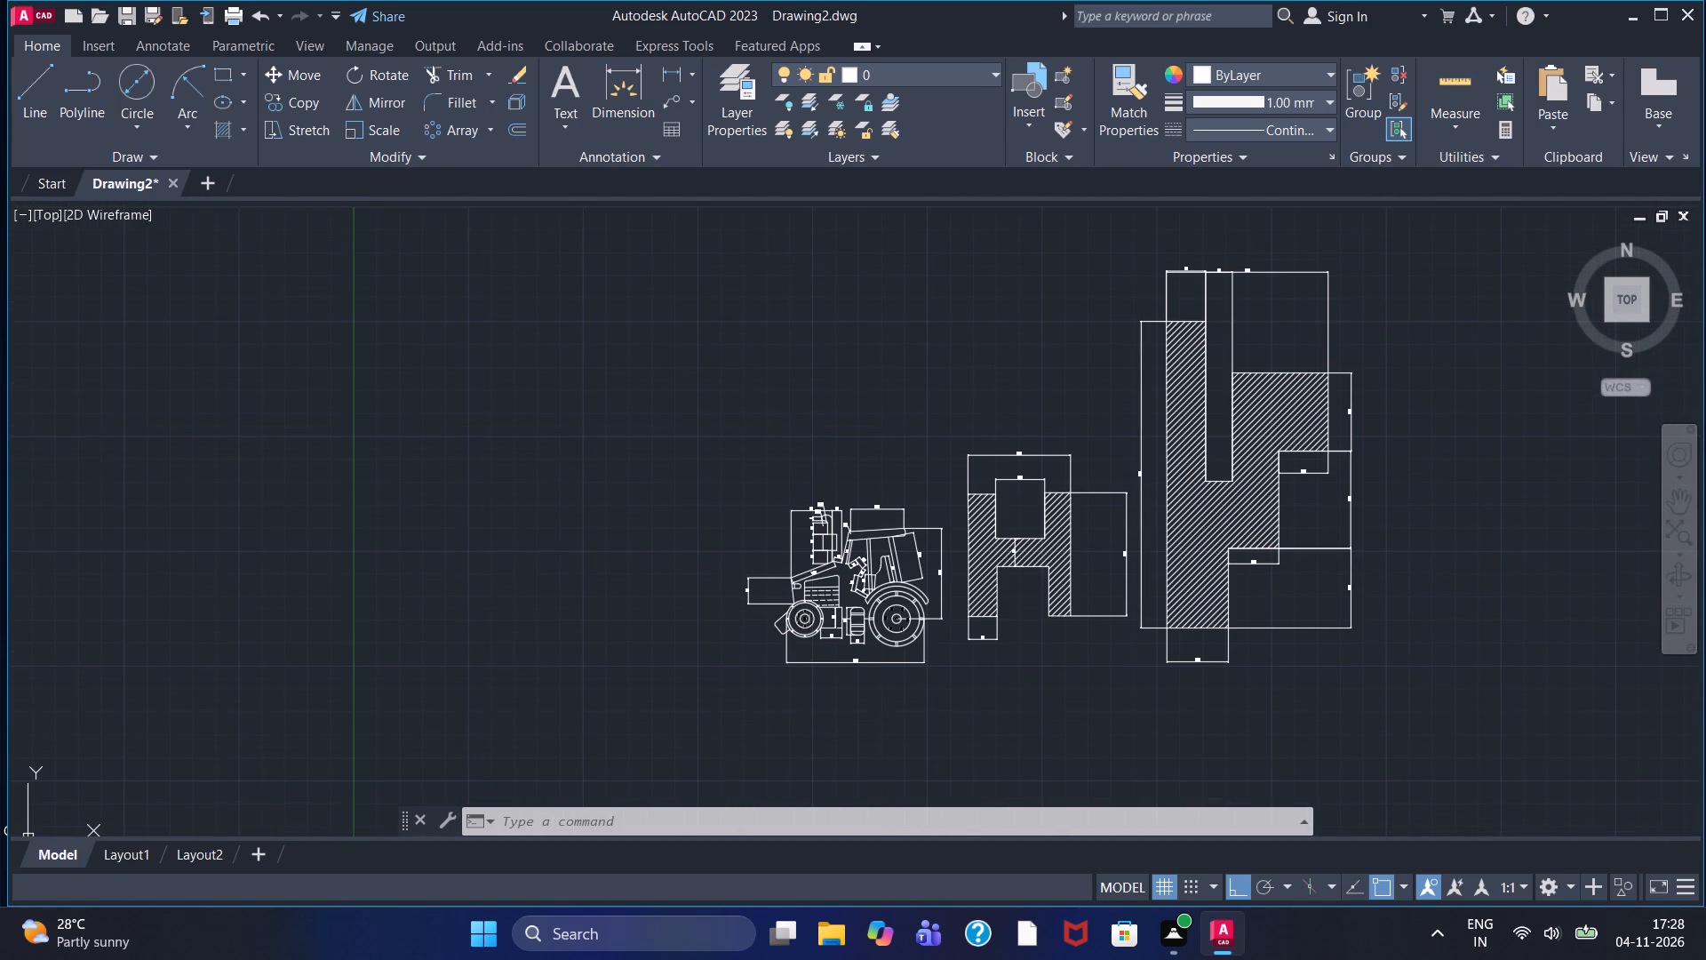
scroll(1148, 472, down, 1)
middle_drag(1148, 472, 1123, 541)
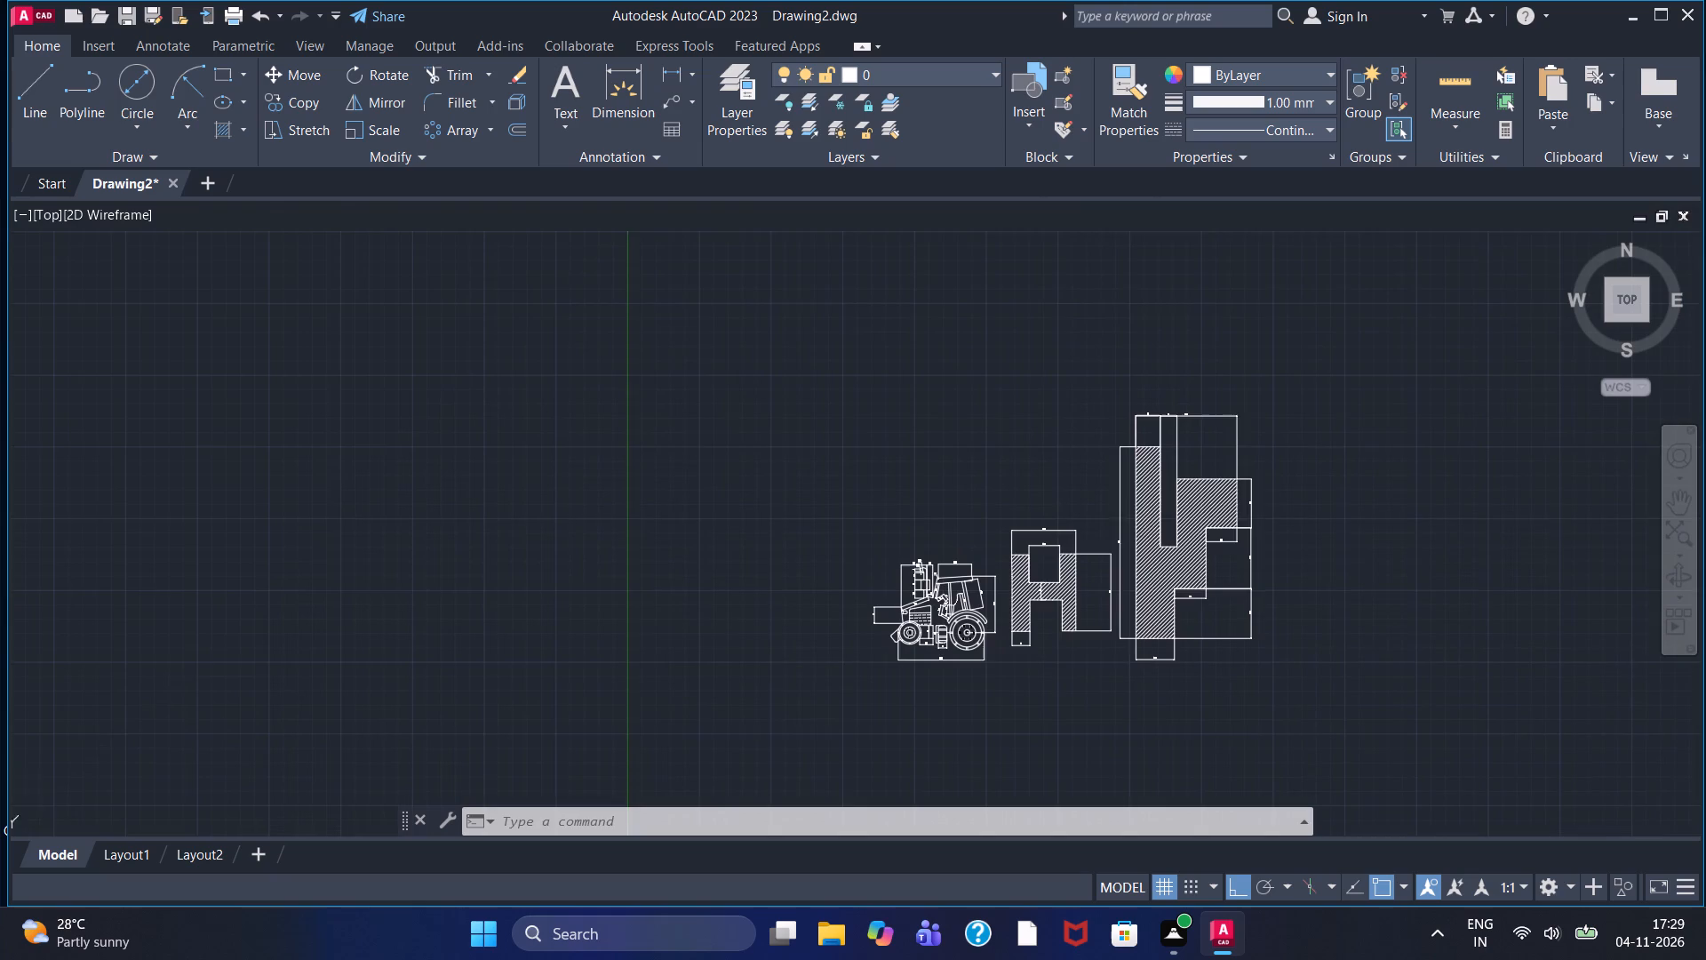
middle_drag(1123, 541, 1124, 540)
scroll(1129, 500, up, 2)
middle_drag(1217, 534, 1180, 405)
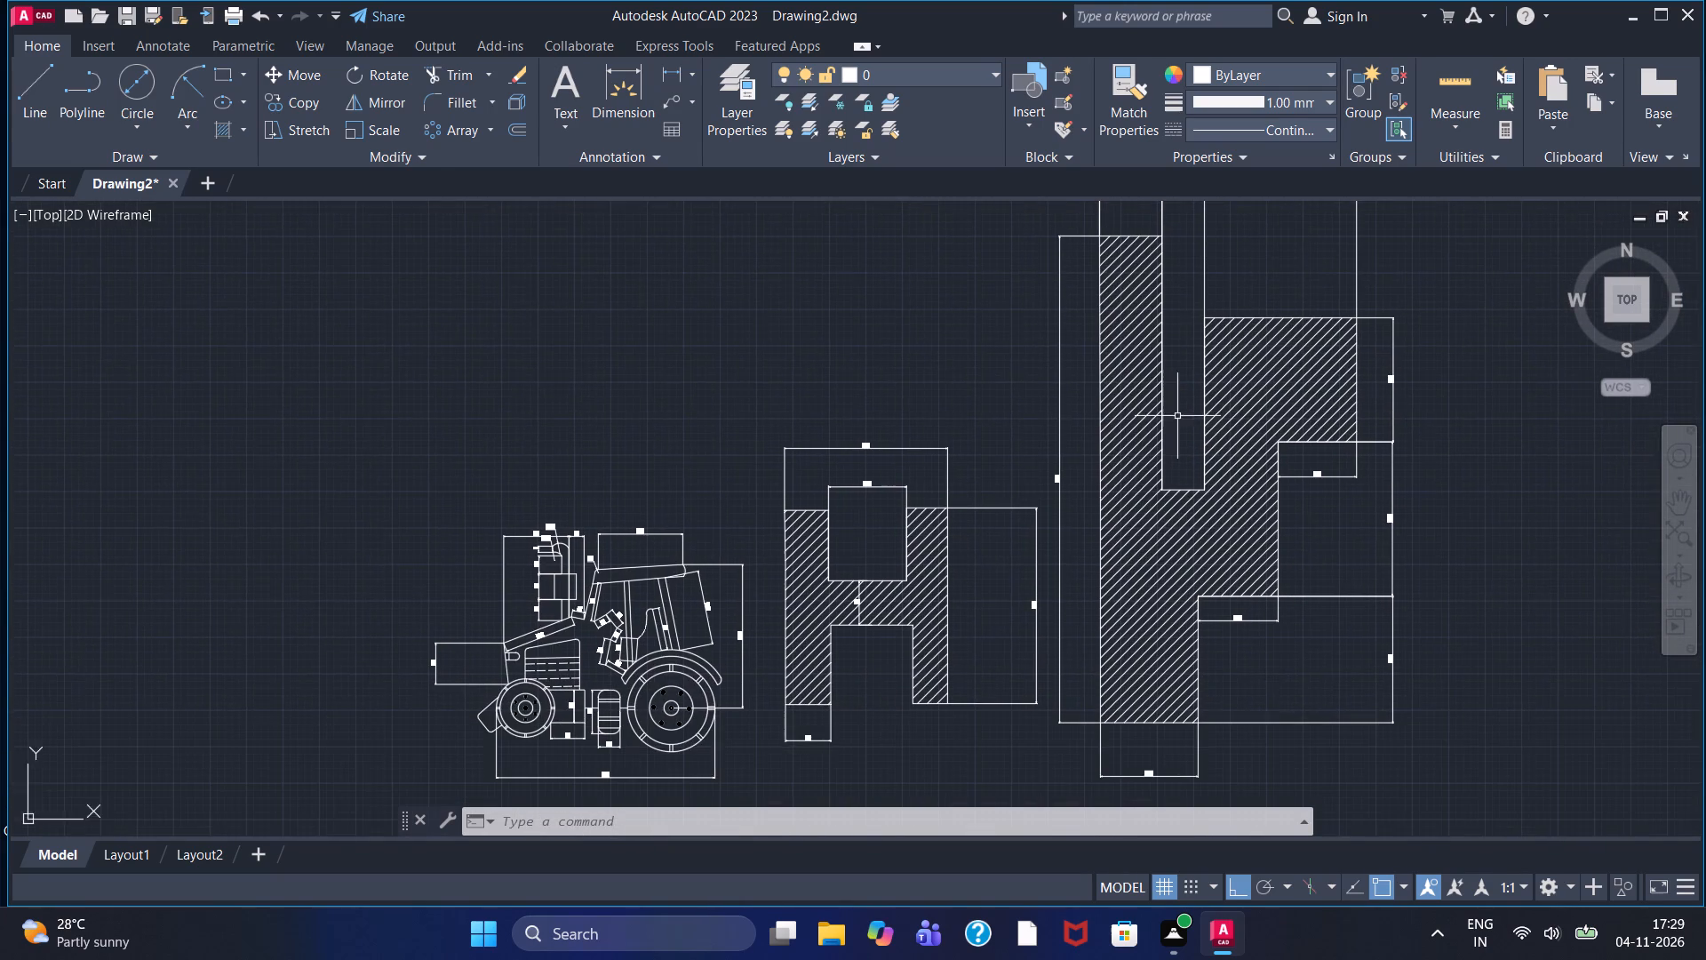
scroll(1177, 417, down, 1)
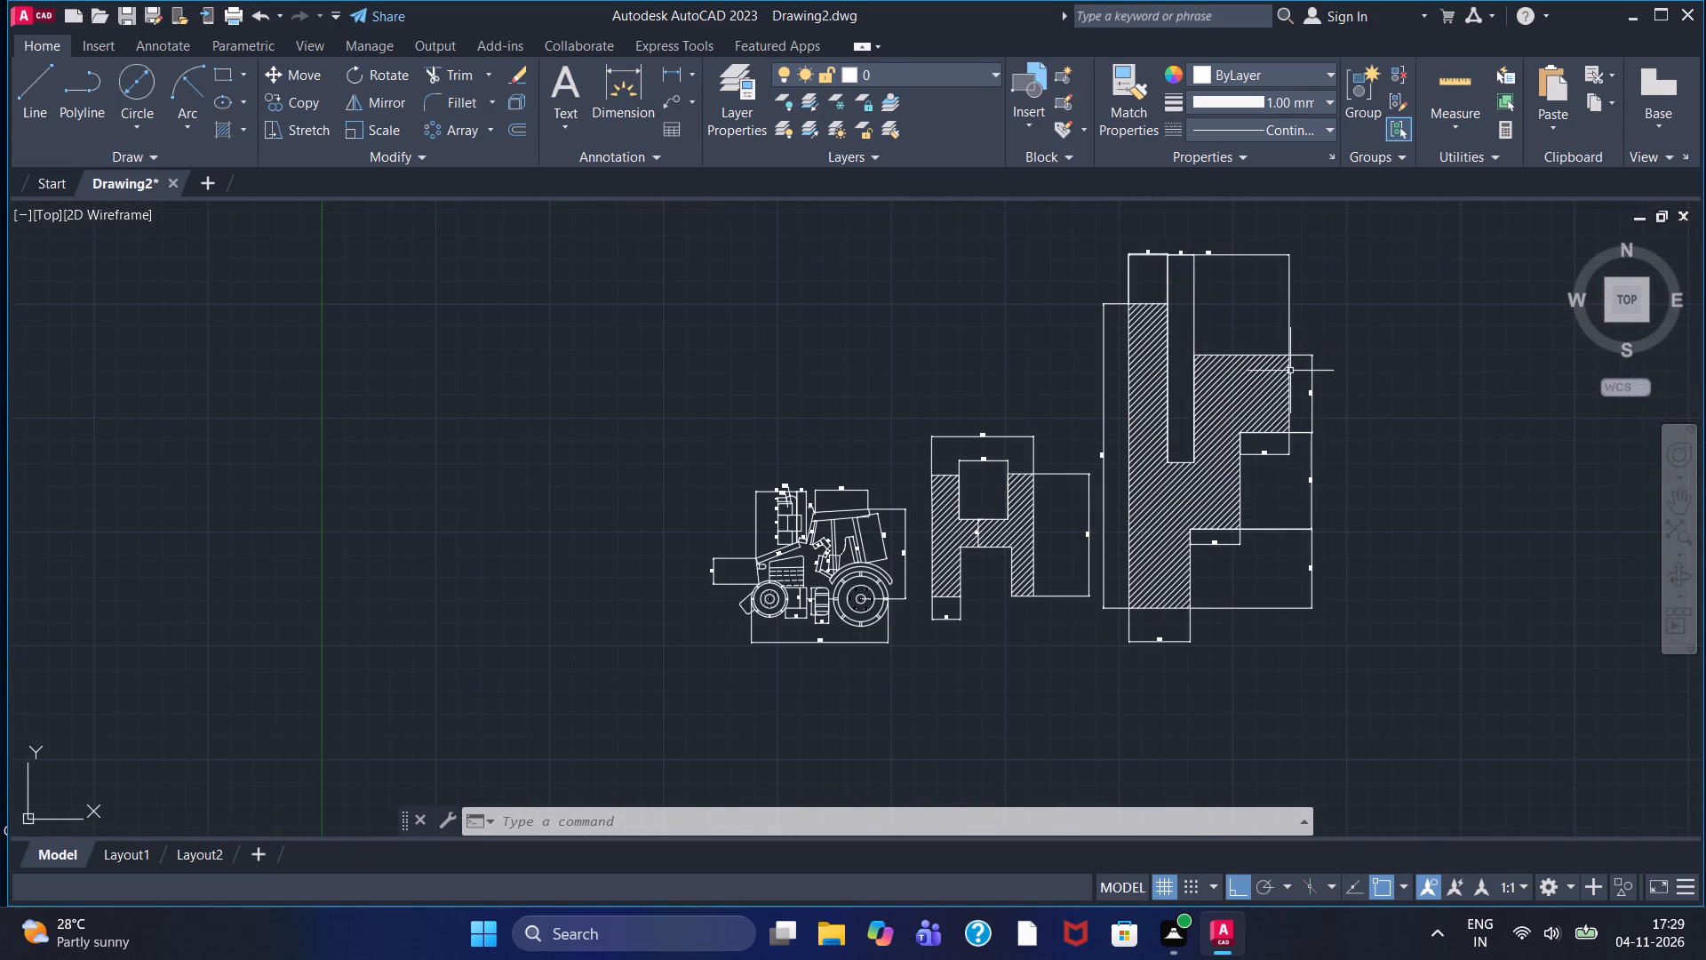
Examine the tractor side view up close, checking the dimensions on its hood, exhaust, cab, seat area and wheels.
scroll(1173, 441, up, 2)
middle_drag(535, 584, 1016, 449)
scroll(1011, 450, down, 1)
scroll(836, 553, up, 2)
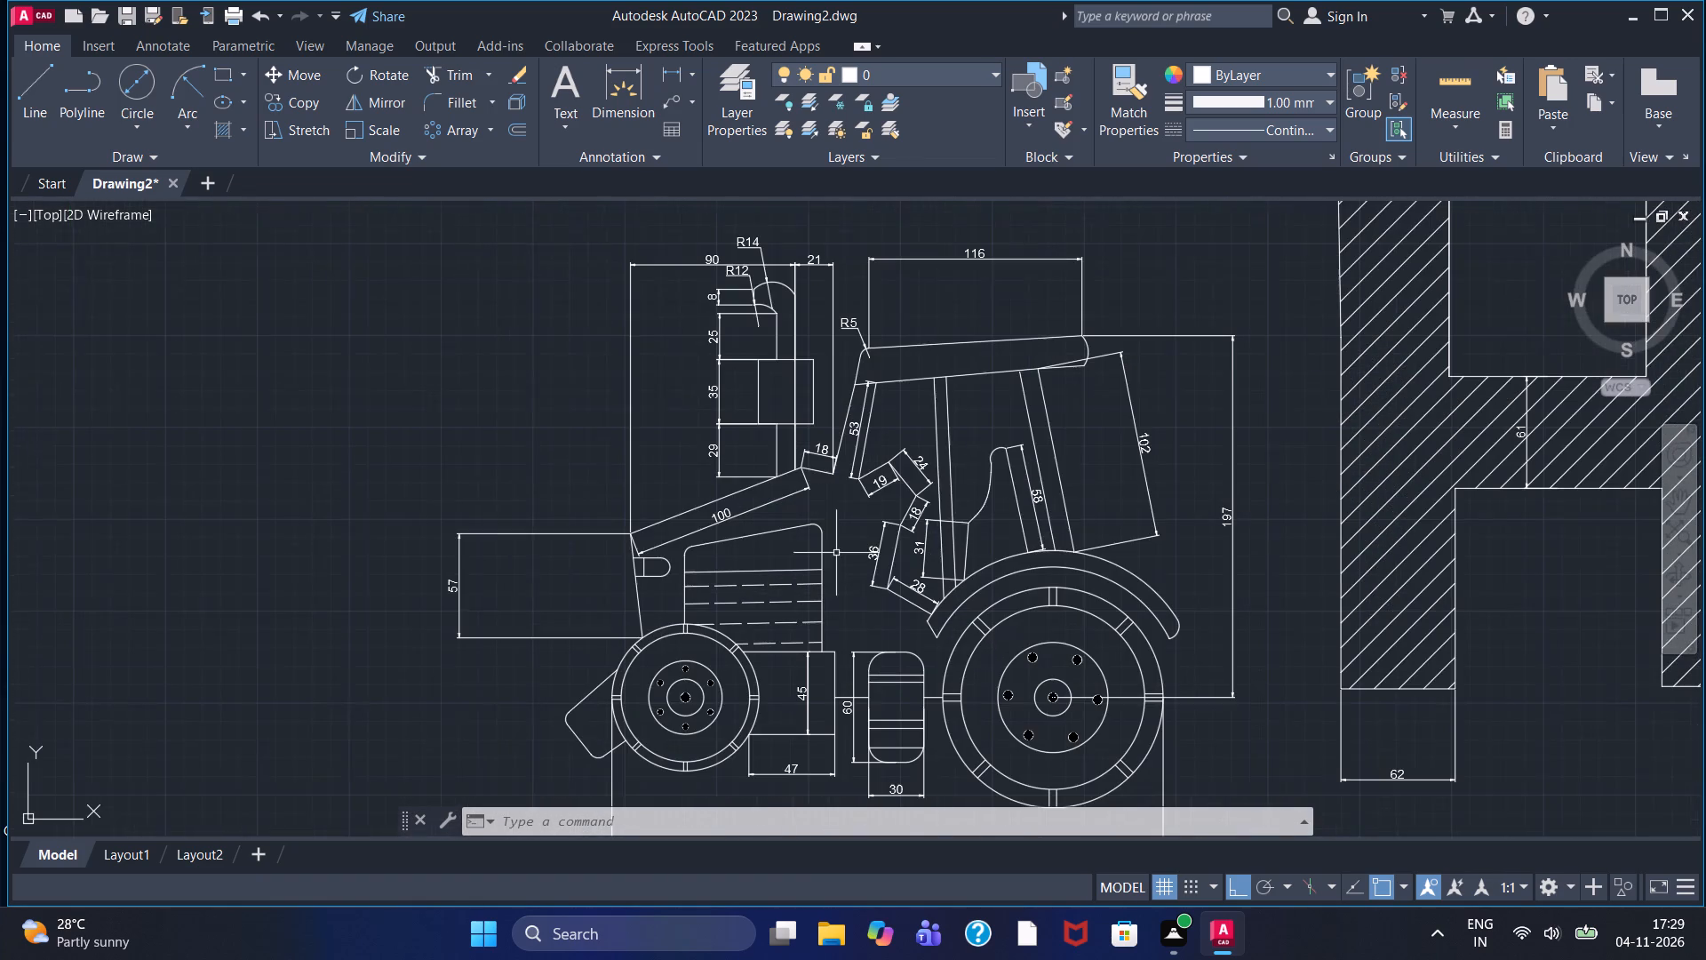
middle_drag(1230, 463, 1241, 428)
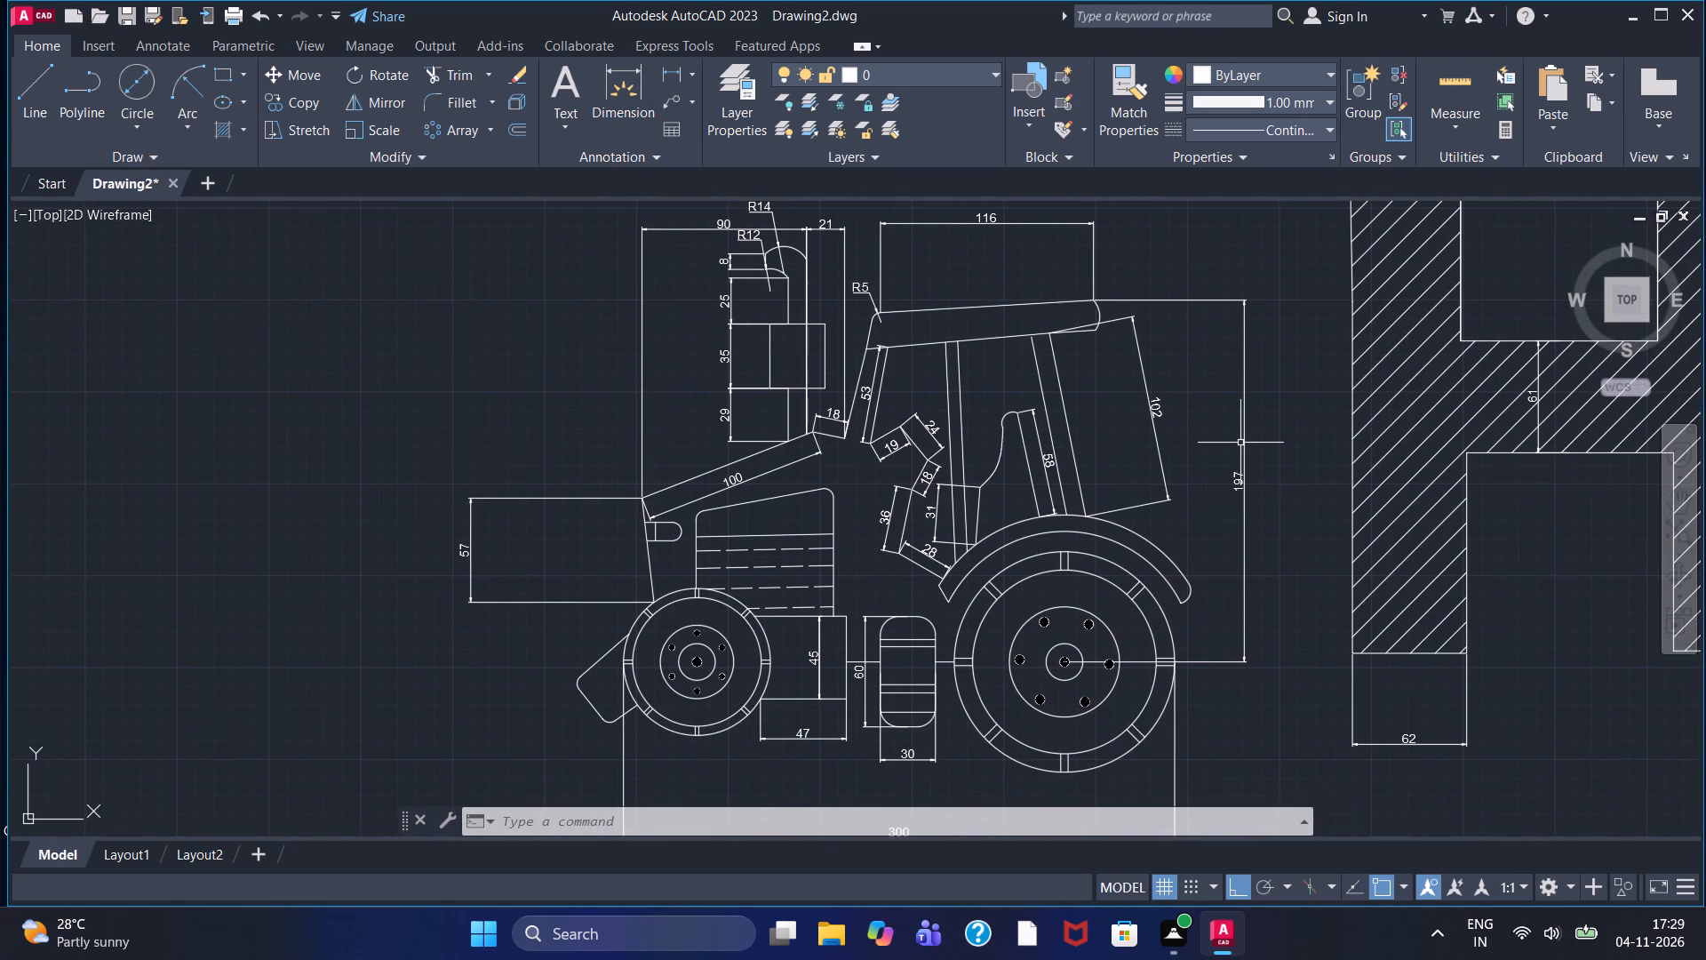
scroll(1240, 446, down, 1)
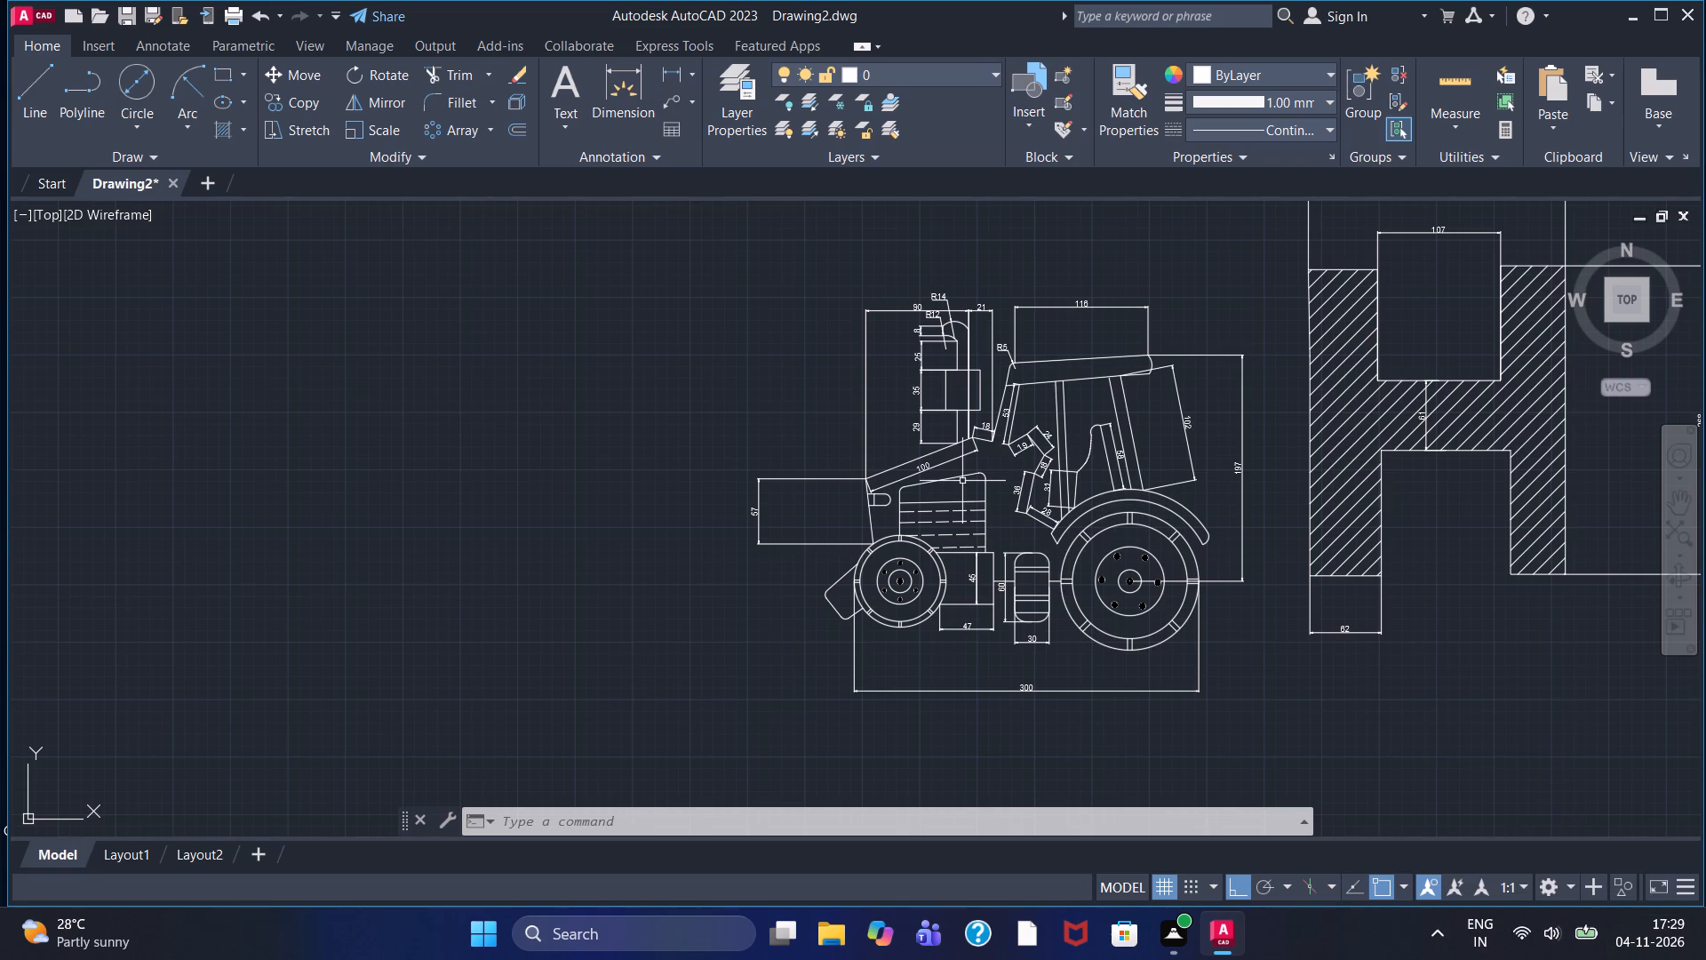
scroll(905, 397, up, 1)
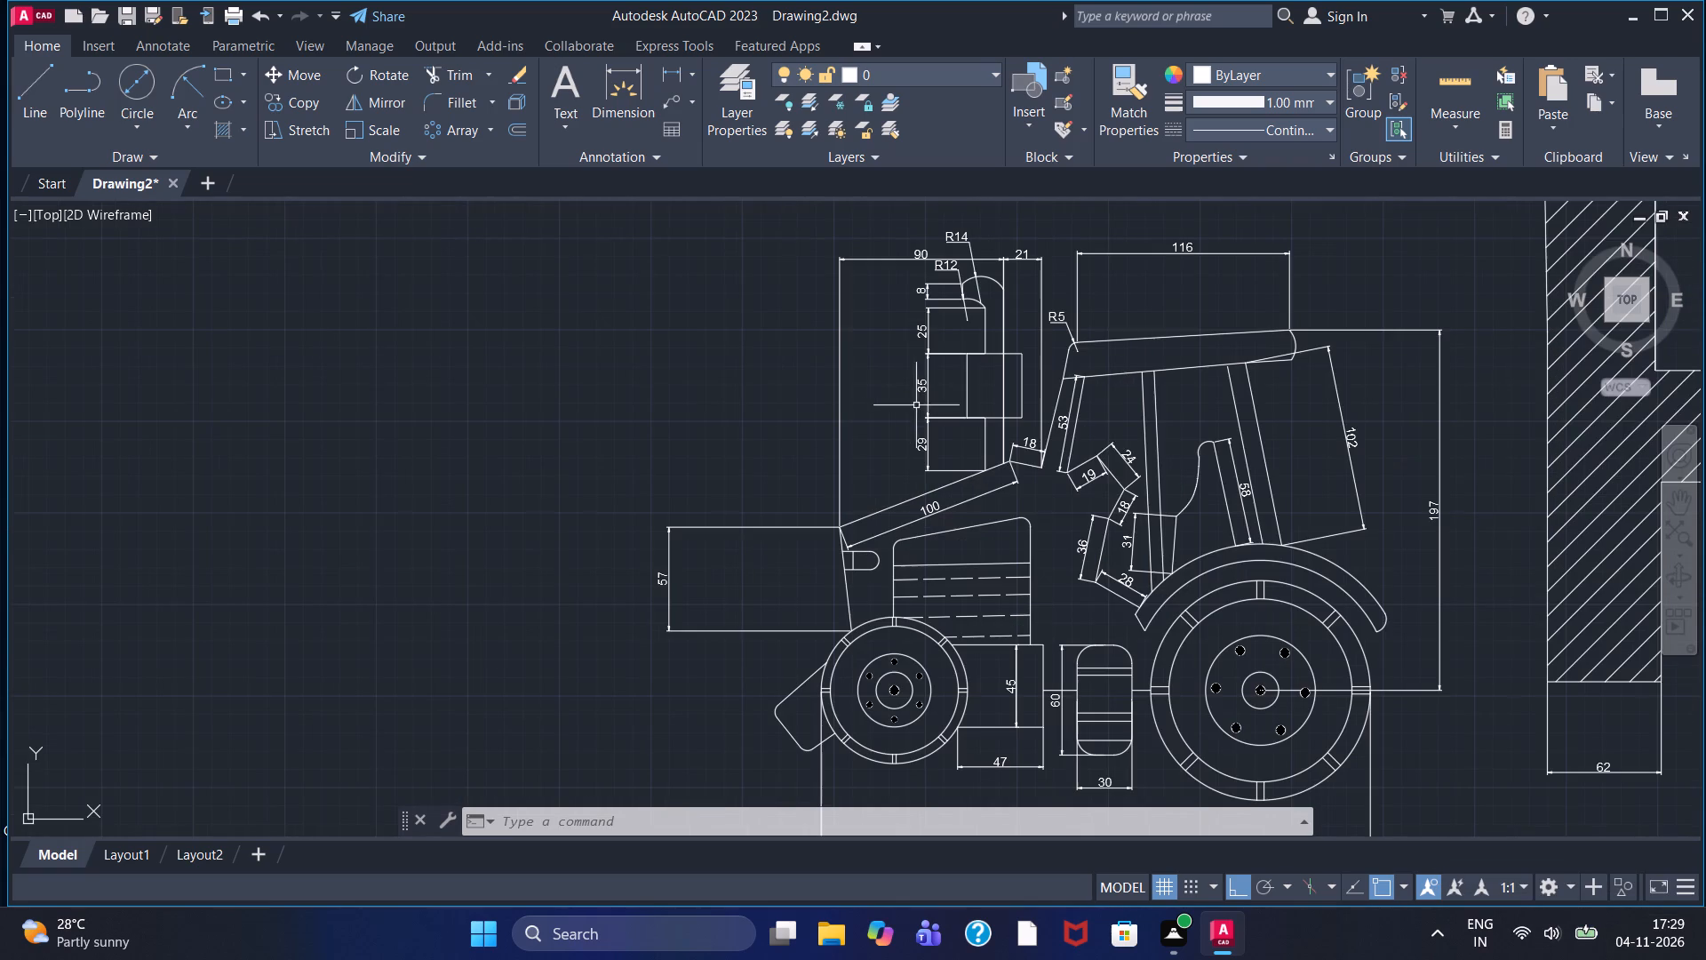
middle_drag(1480, 606, 1528, 596)
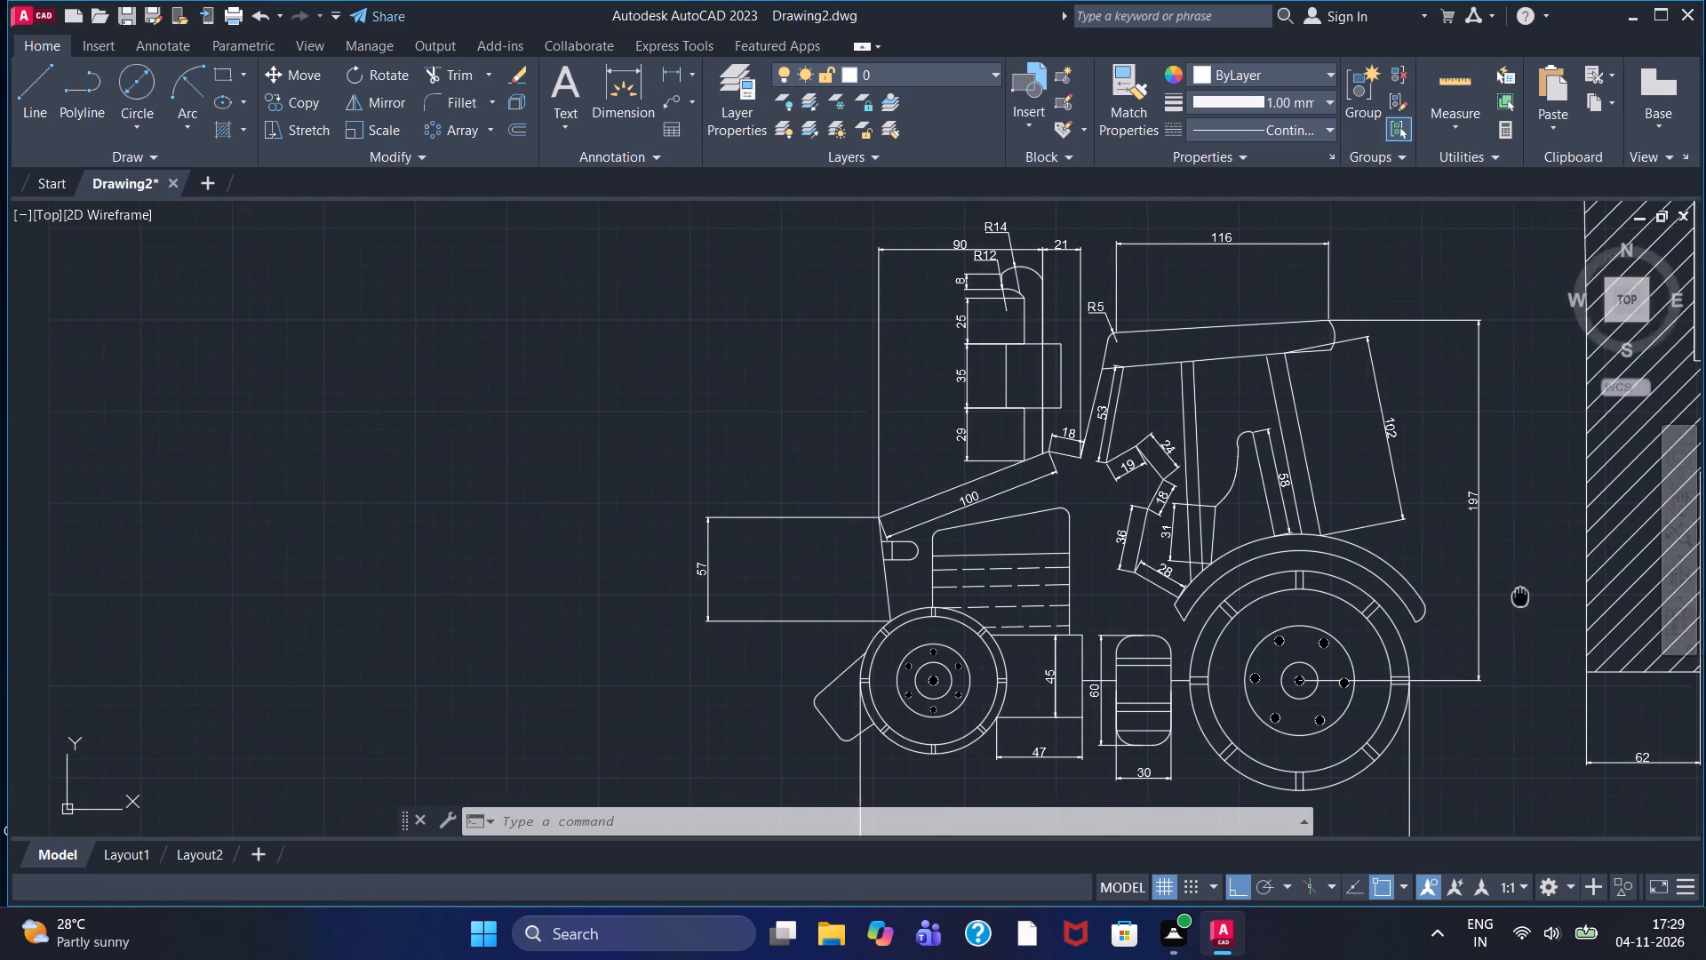
middle_drag(1528, 596, 1590, 604)
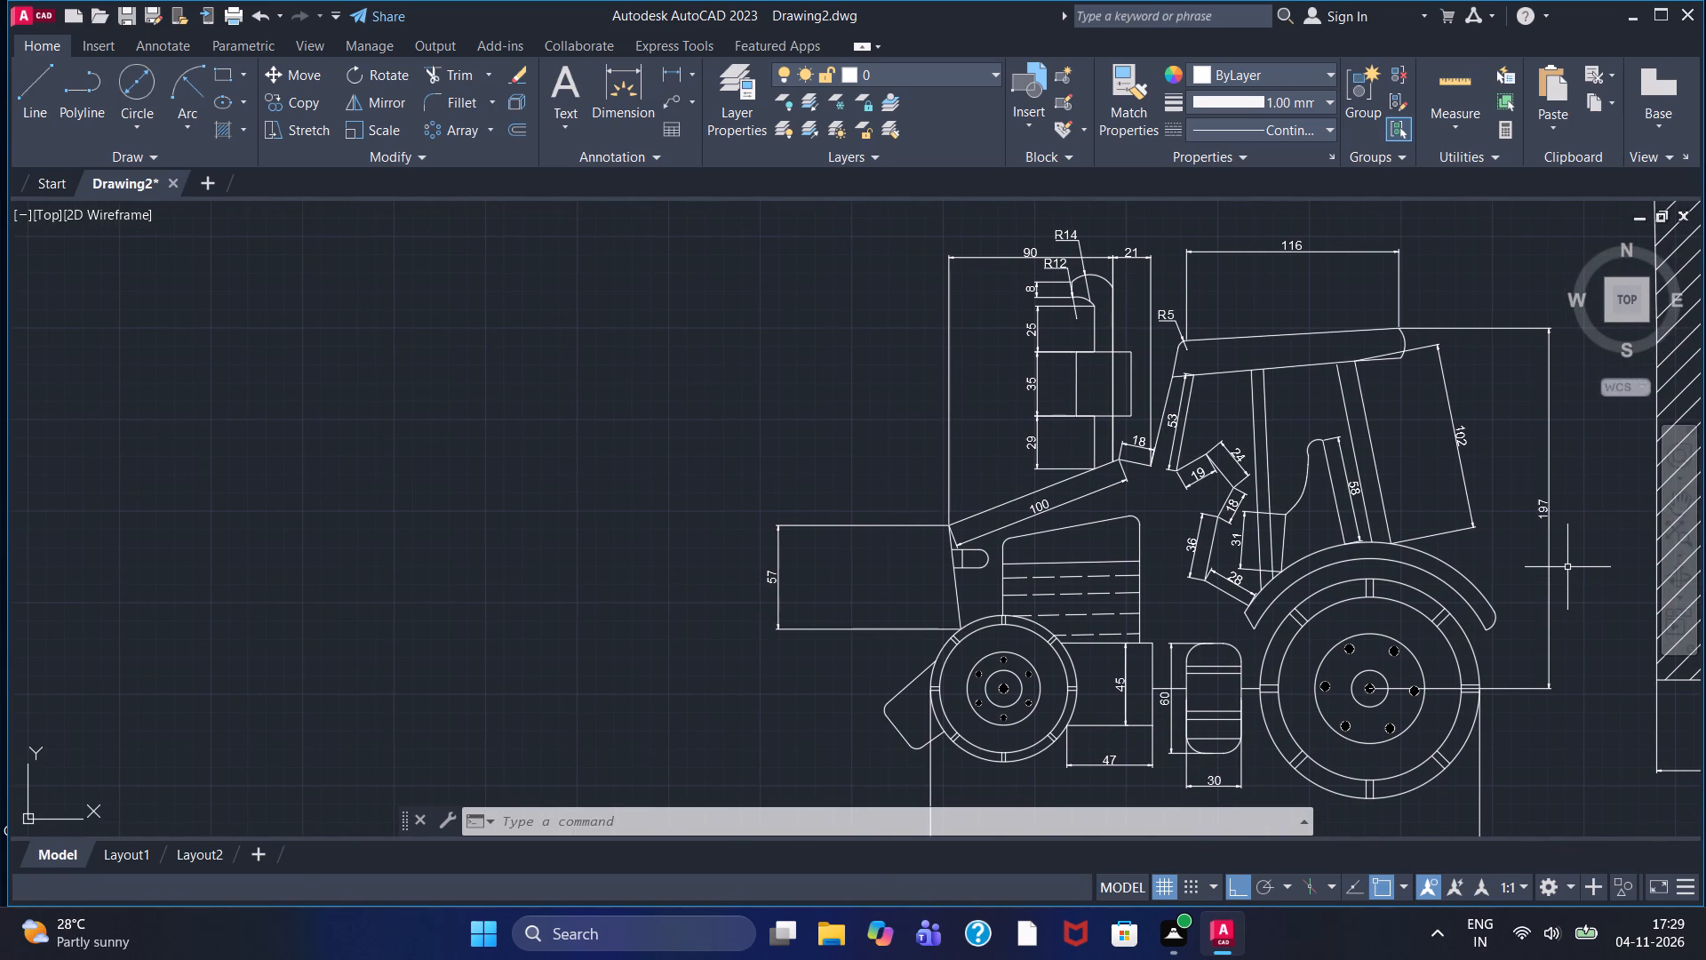
scroll(1469, 550, up, 1)
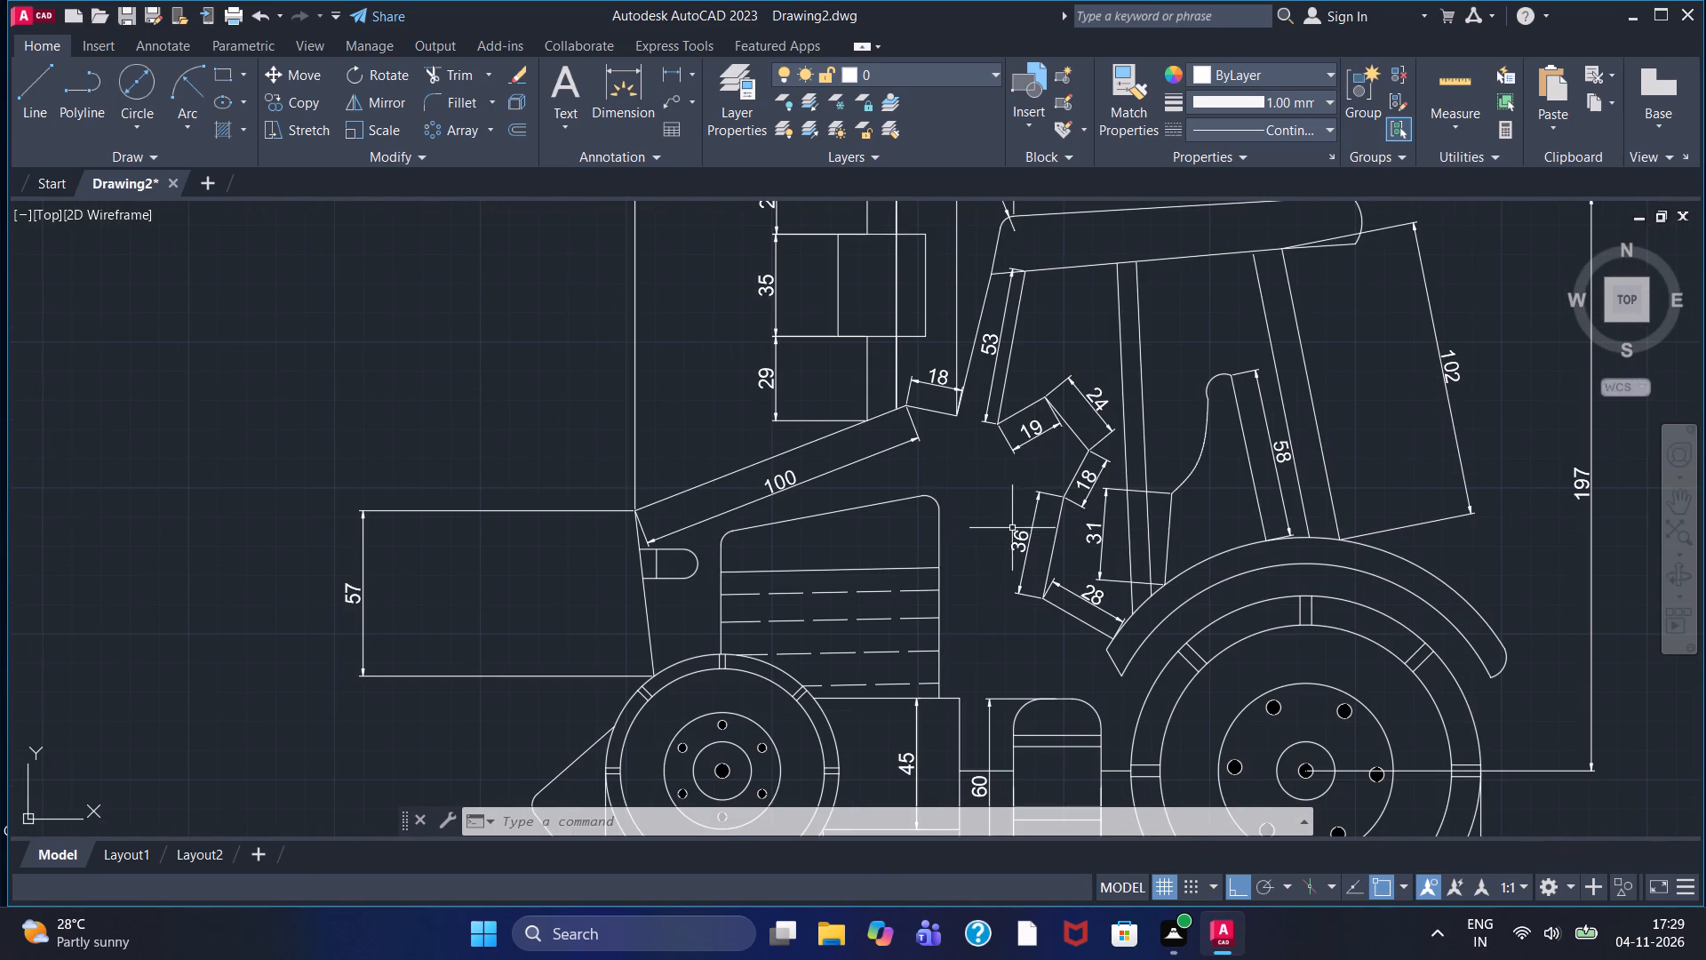
scroll(1105, 520, down, 1)
Draw a new outline's stepped top in front of the tractor with lines: up about 180, left 67, up 133, left 140, down 133, left 83.
middle_drag(1105, 520, 1223, 518)
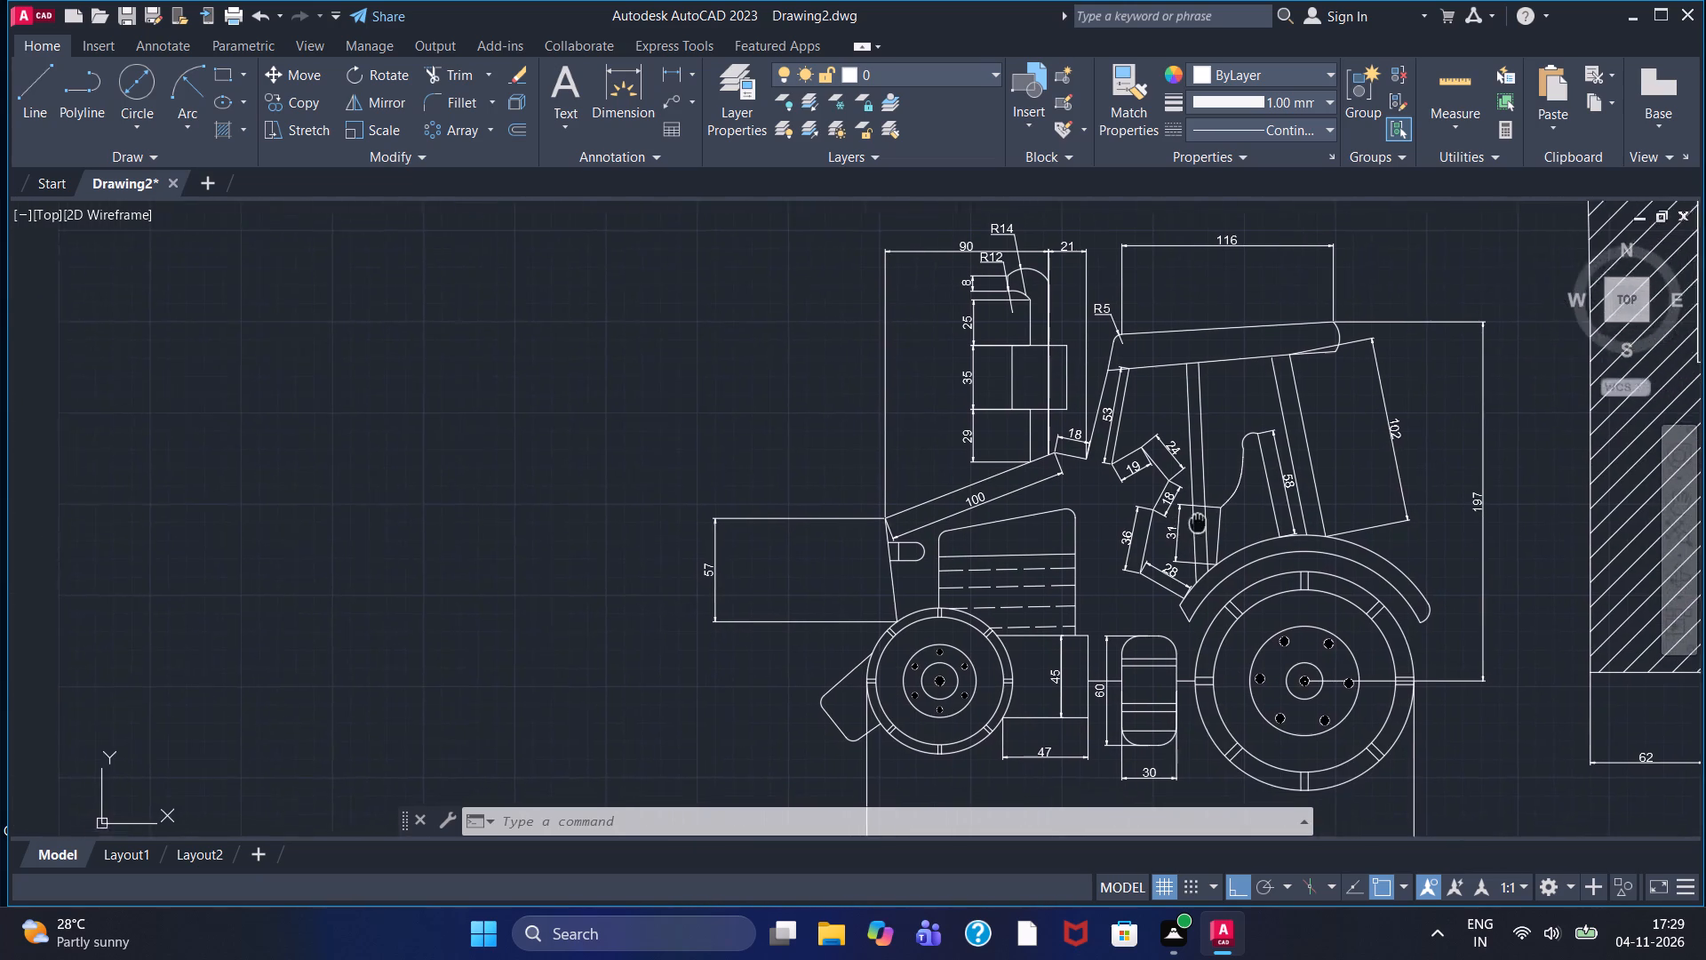
middle_drag(1223, 518, 1226, 500)
scroll(1207, 498, down, 1)
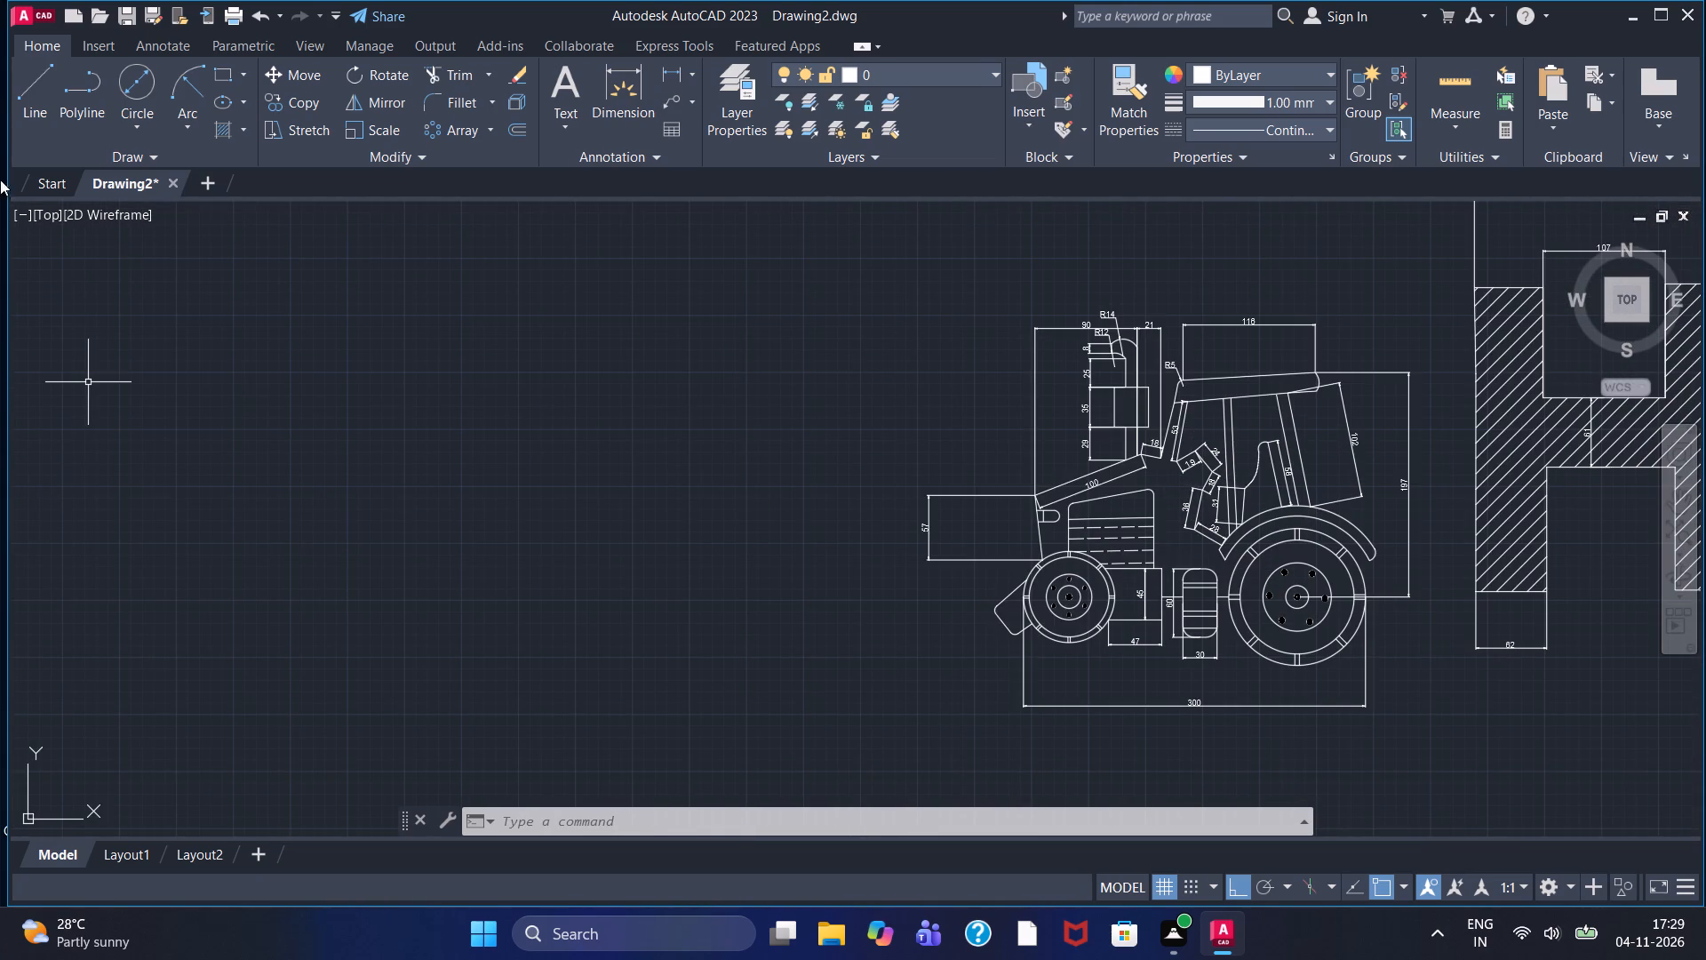
click(45, 102)
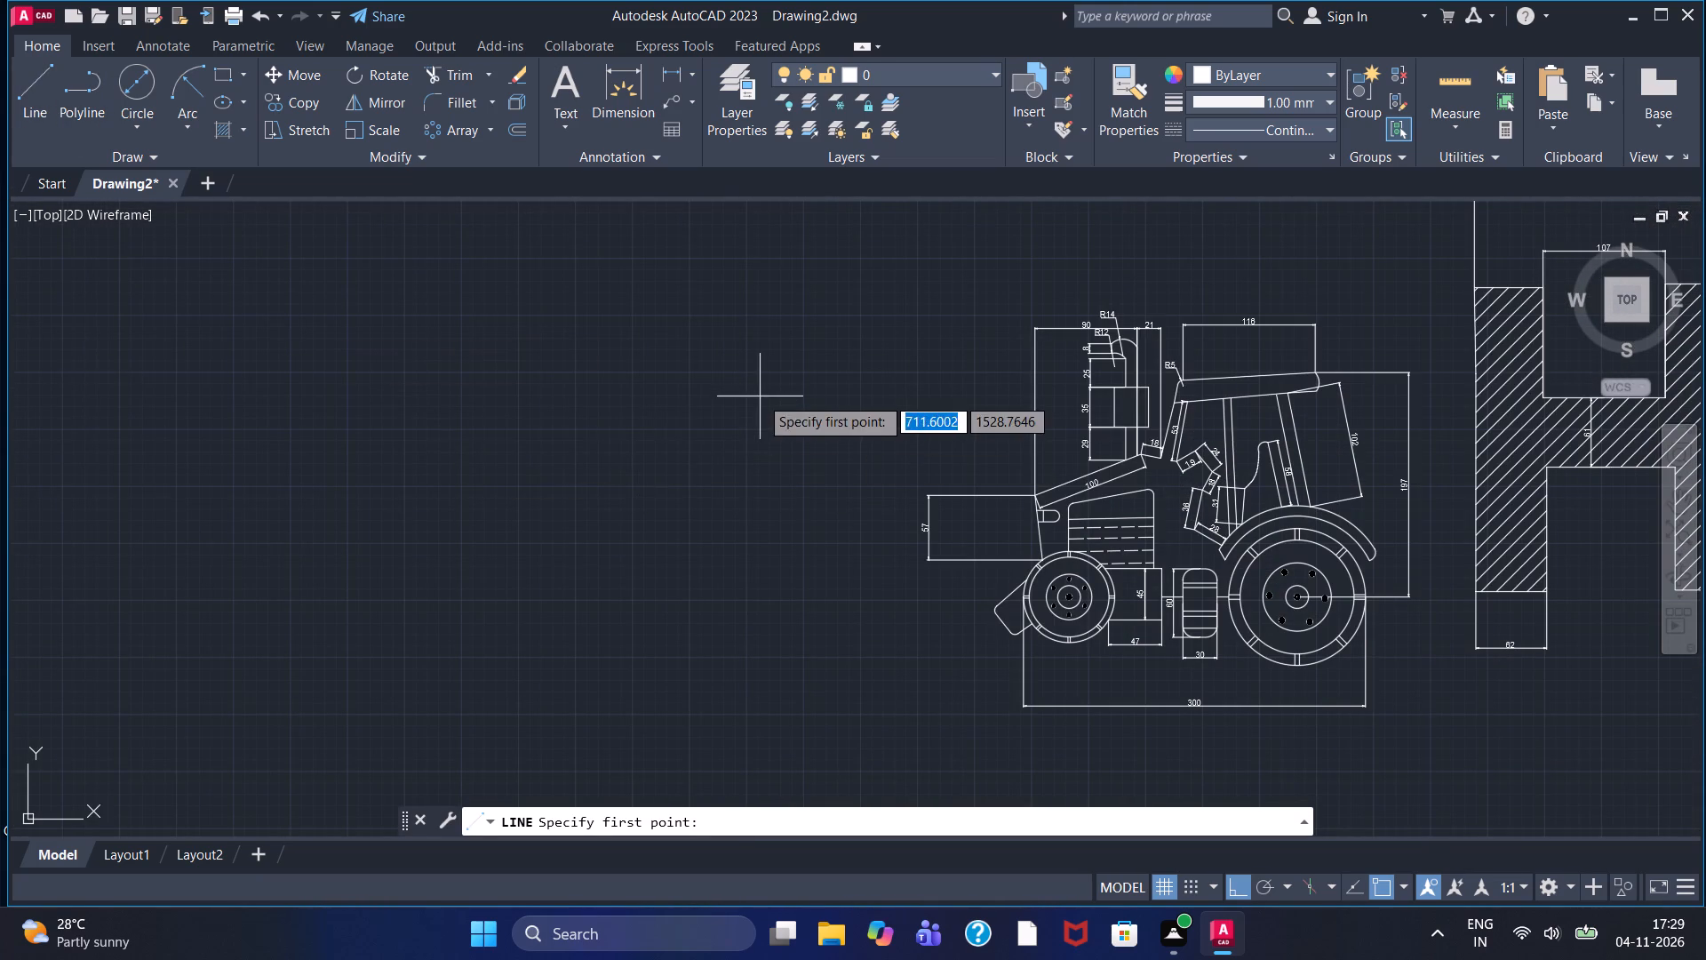
click(872, 673)
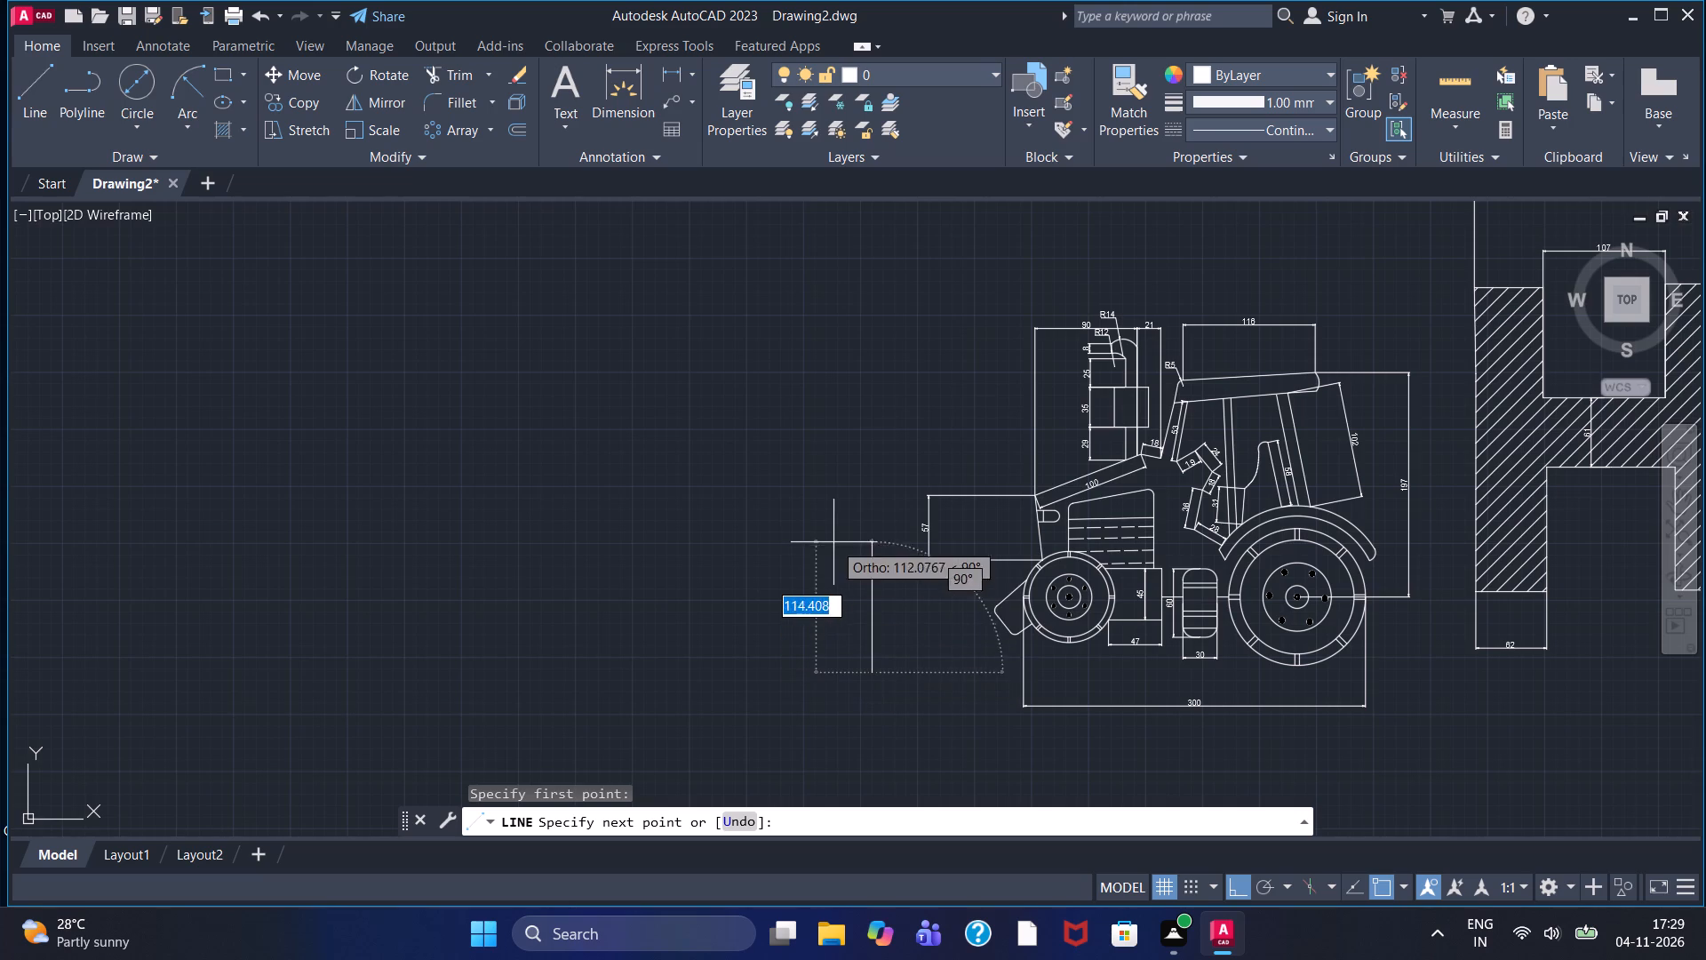
click(833, 467)
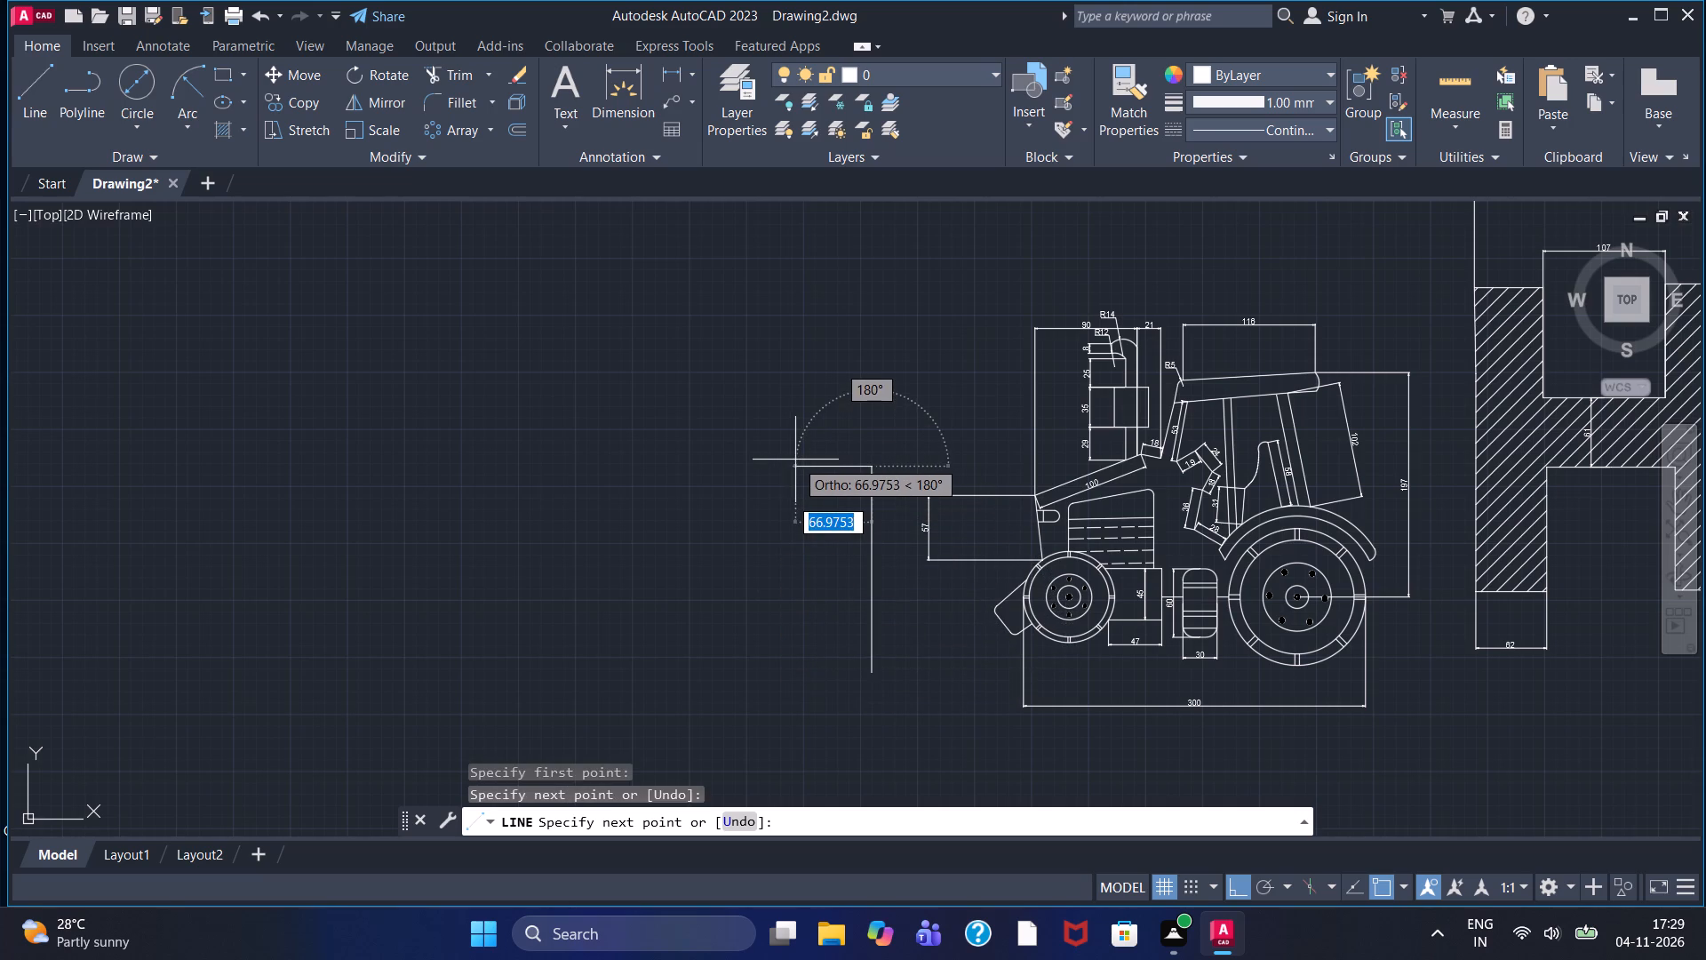
click(795, 460)
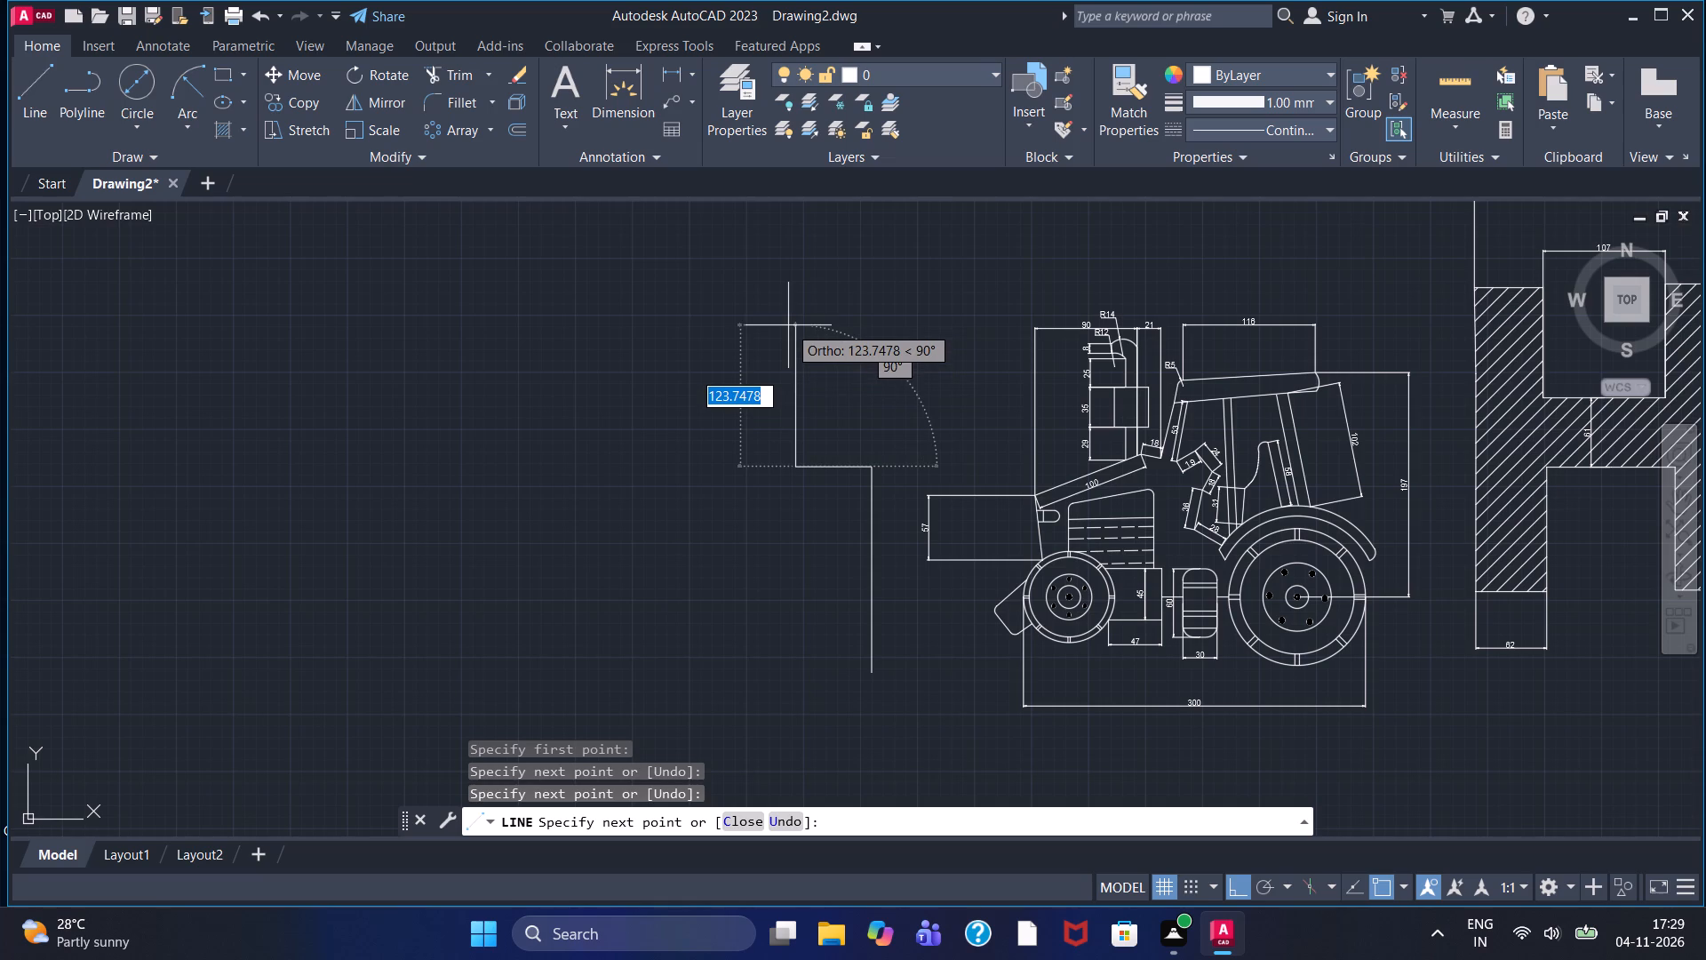
click(793, 315)
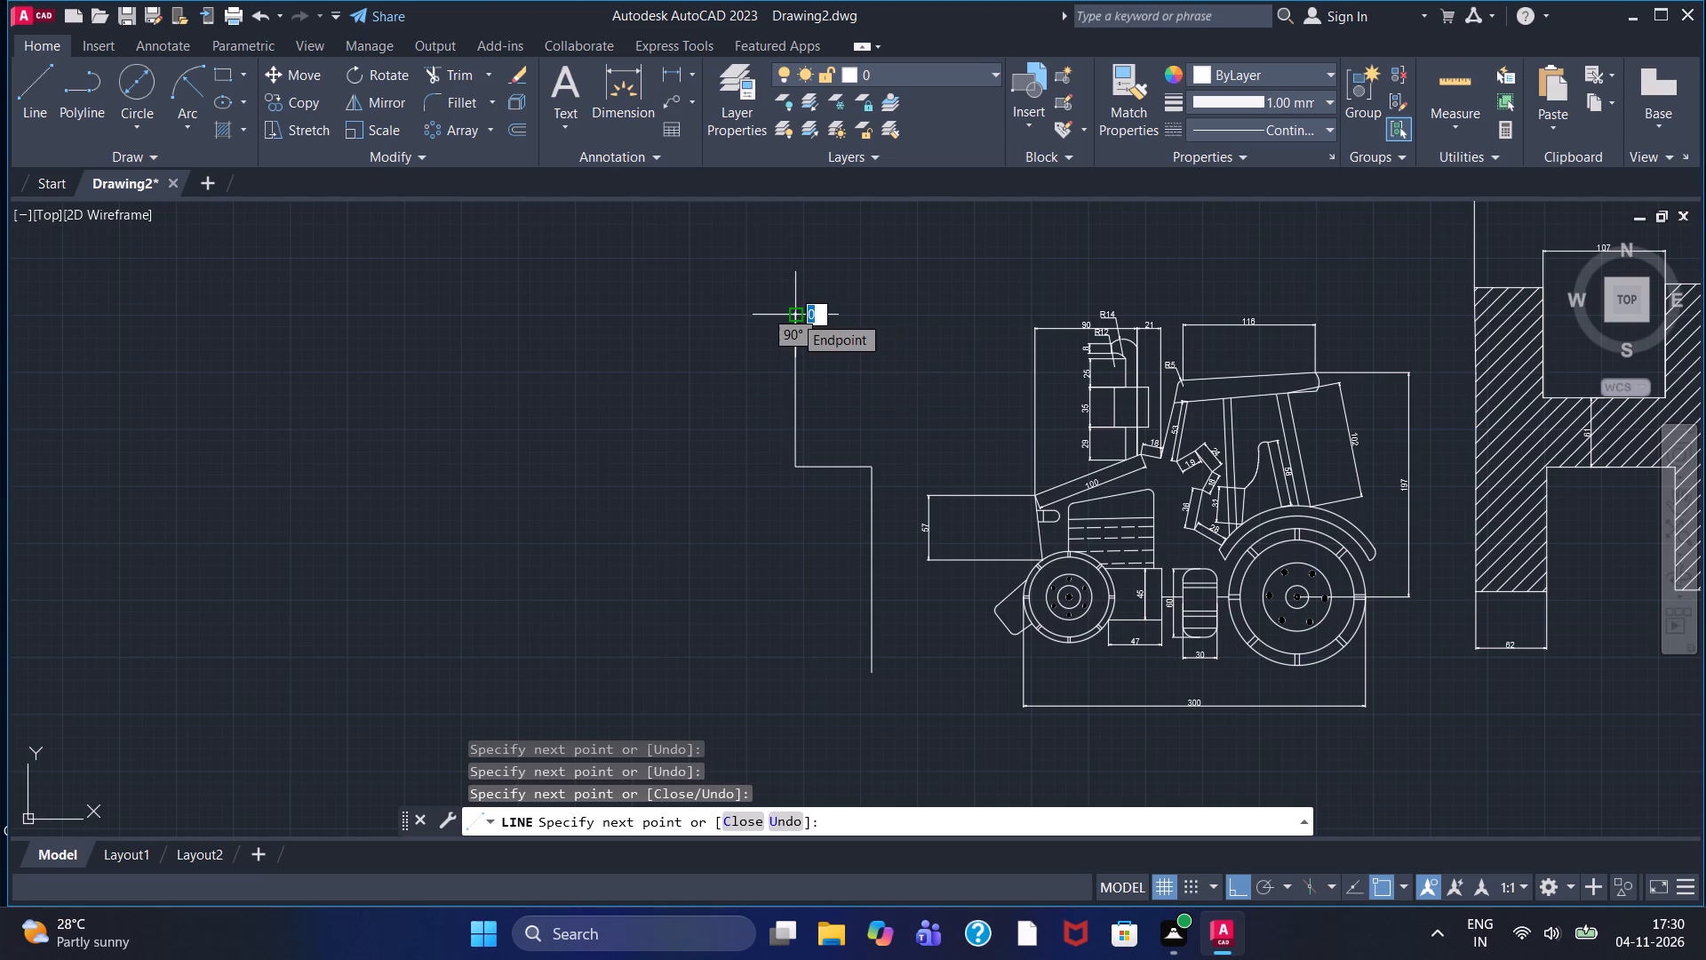
click(634, 323)
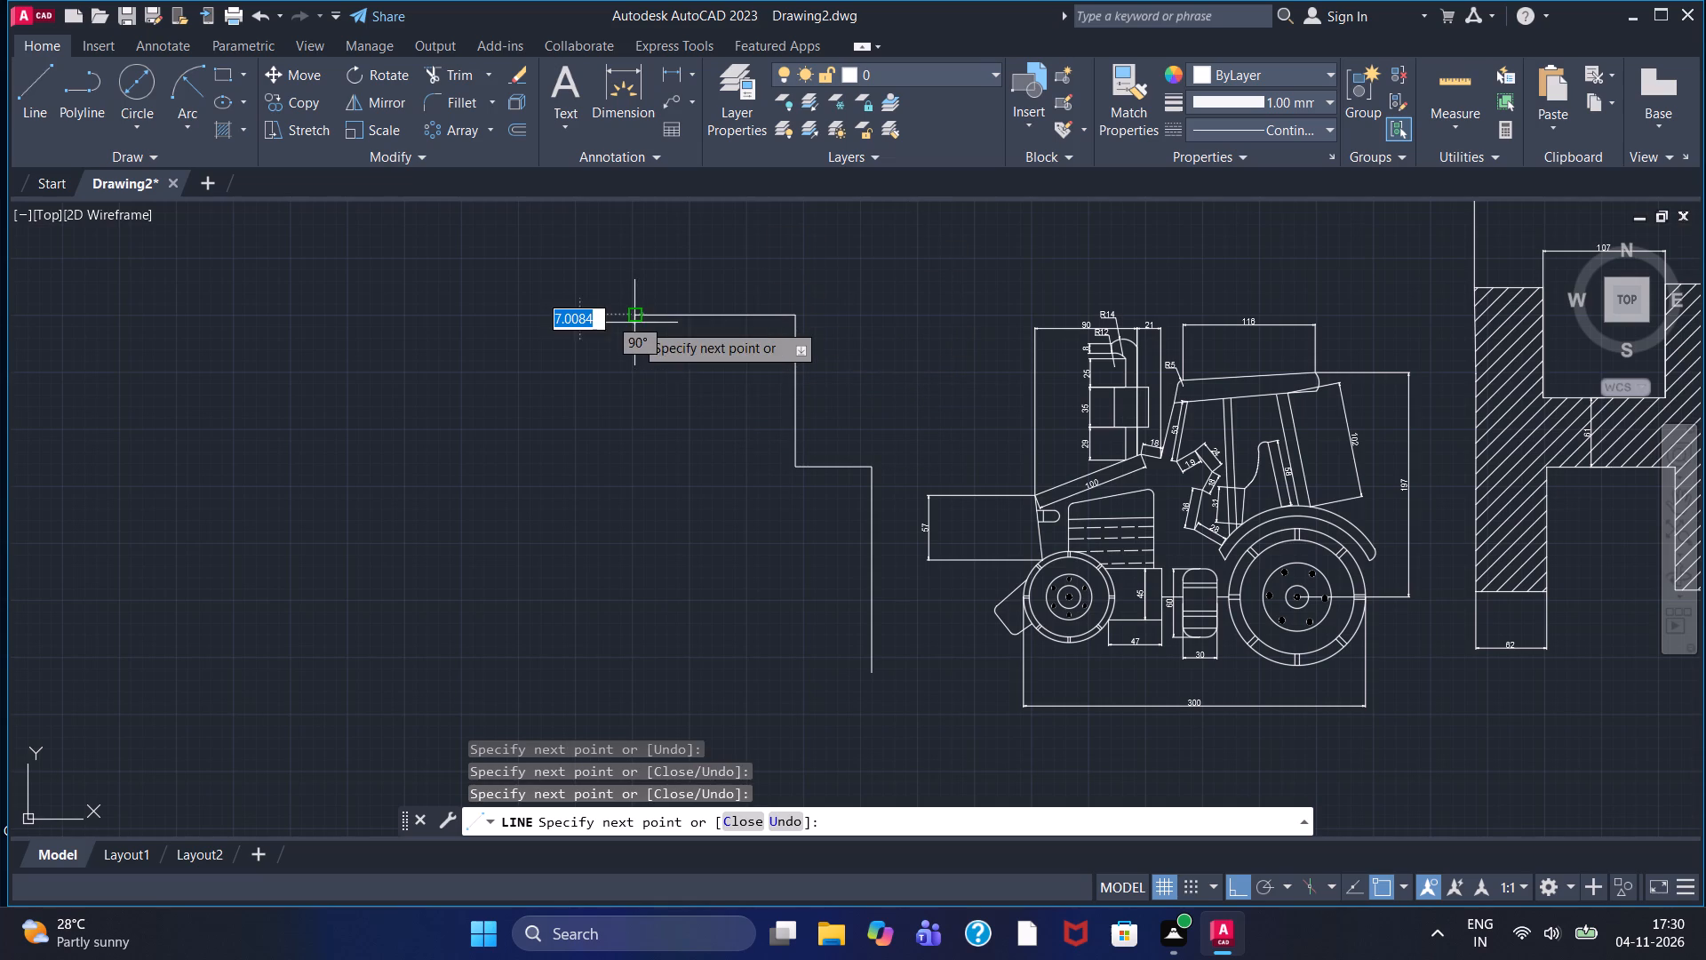
click(619, 467)
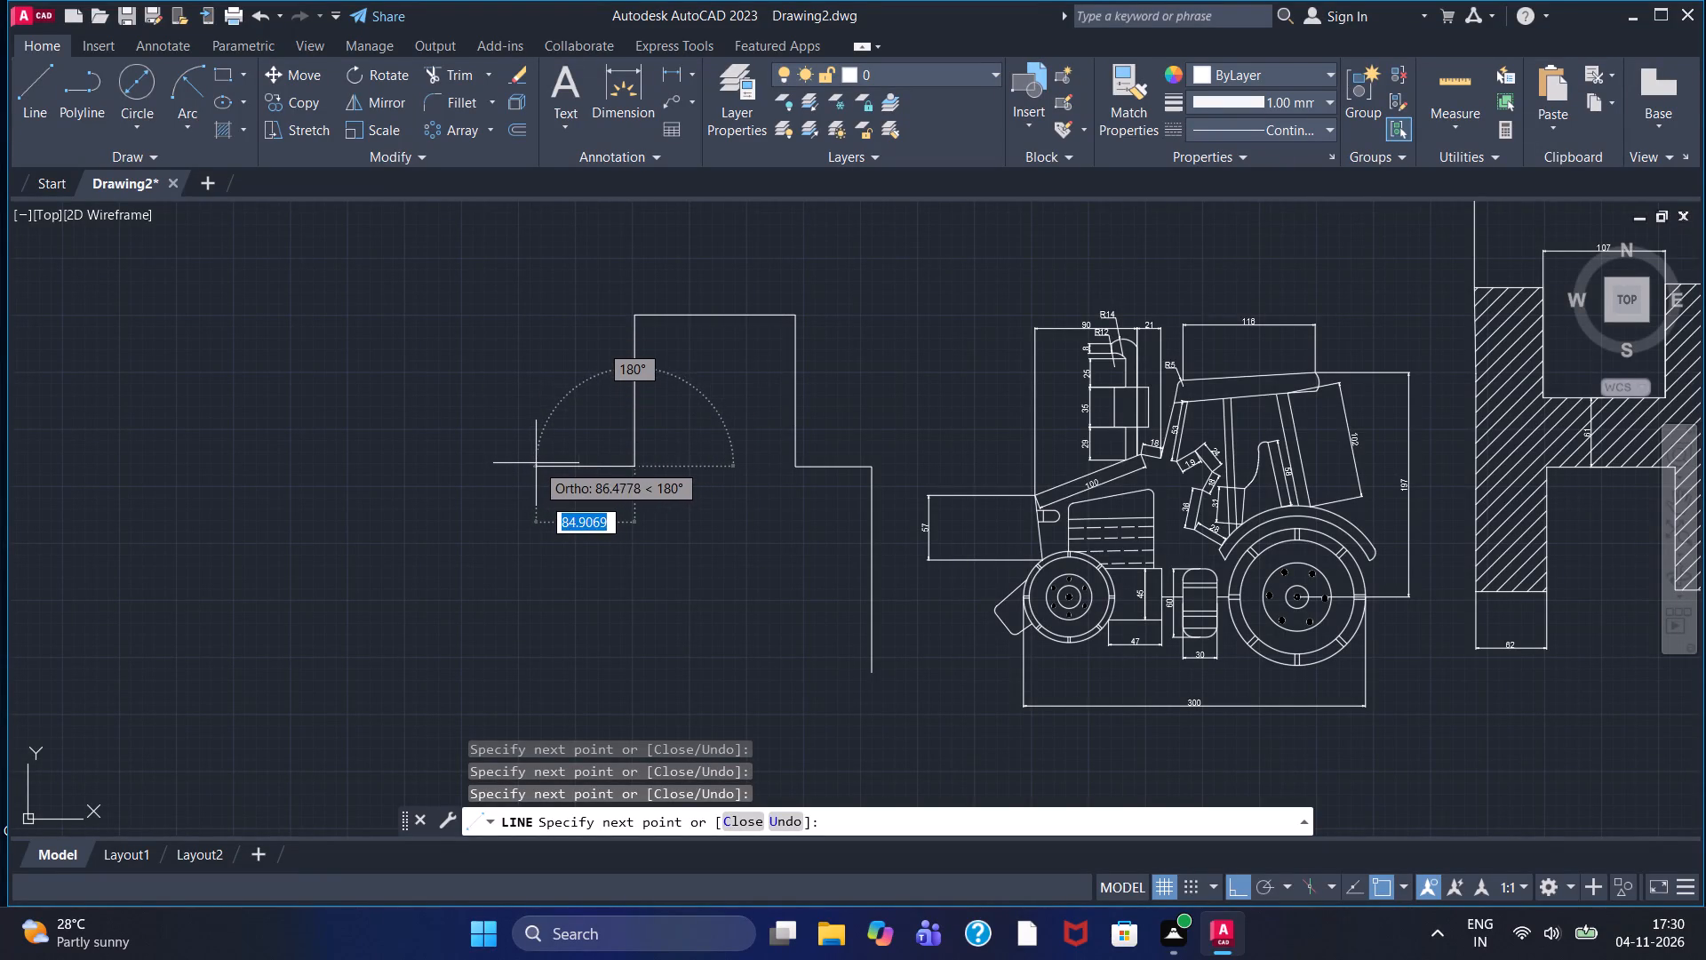
click(540, 464)
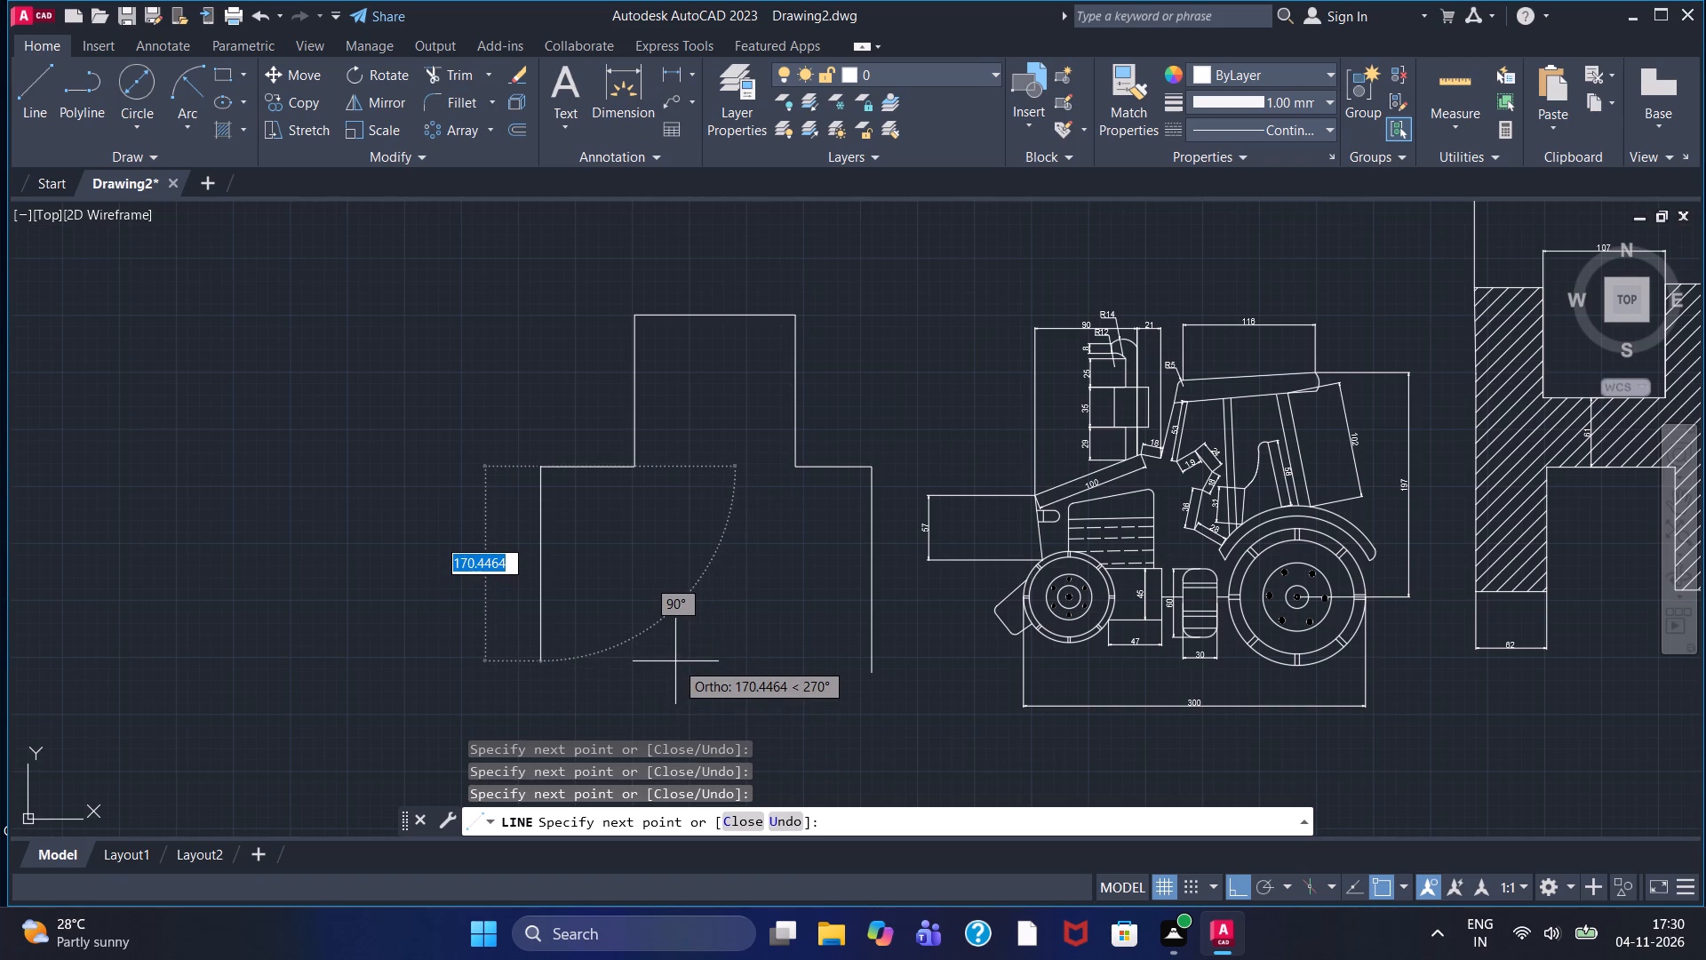
Continue the outline's descending steps away from the tractor: down about 179, left about 79, down about 165, left about 203.
middle_drag(675, 661, 685, 583)
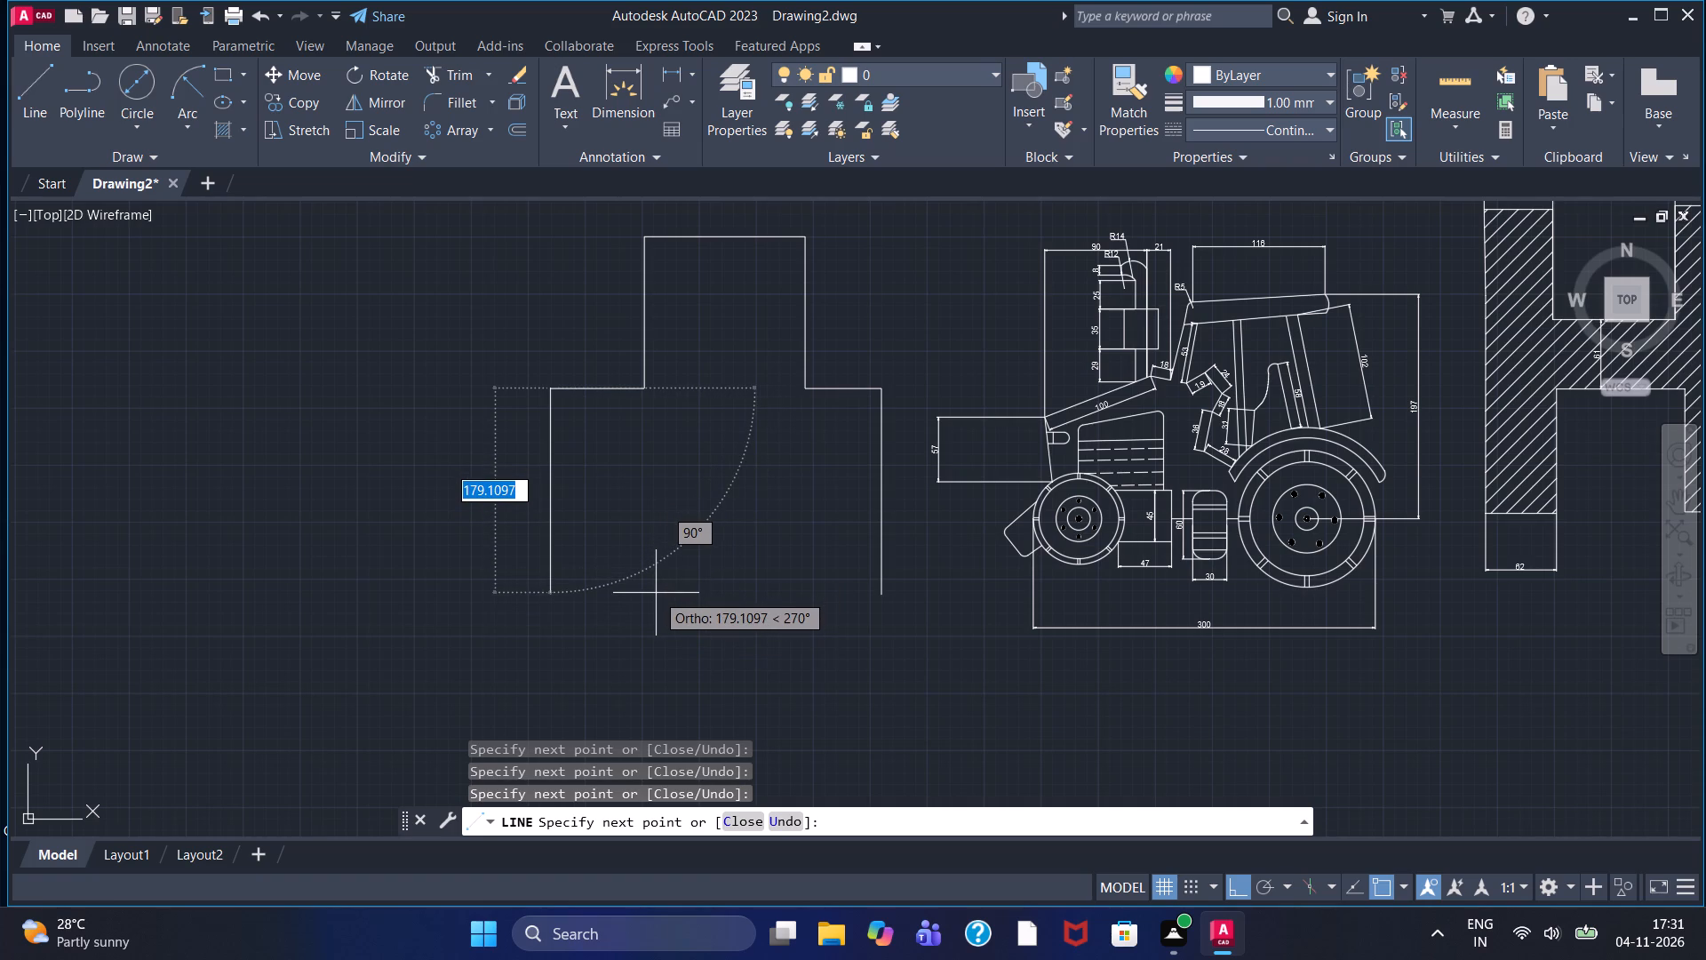
double_click(656, 593)
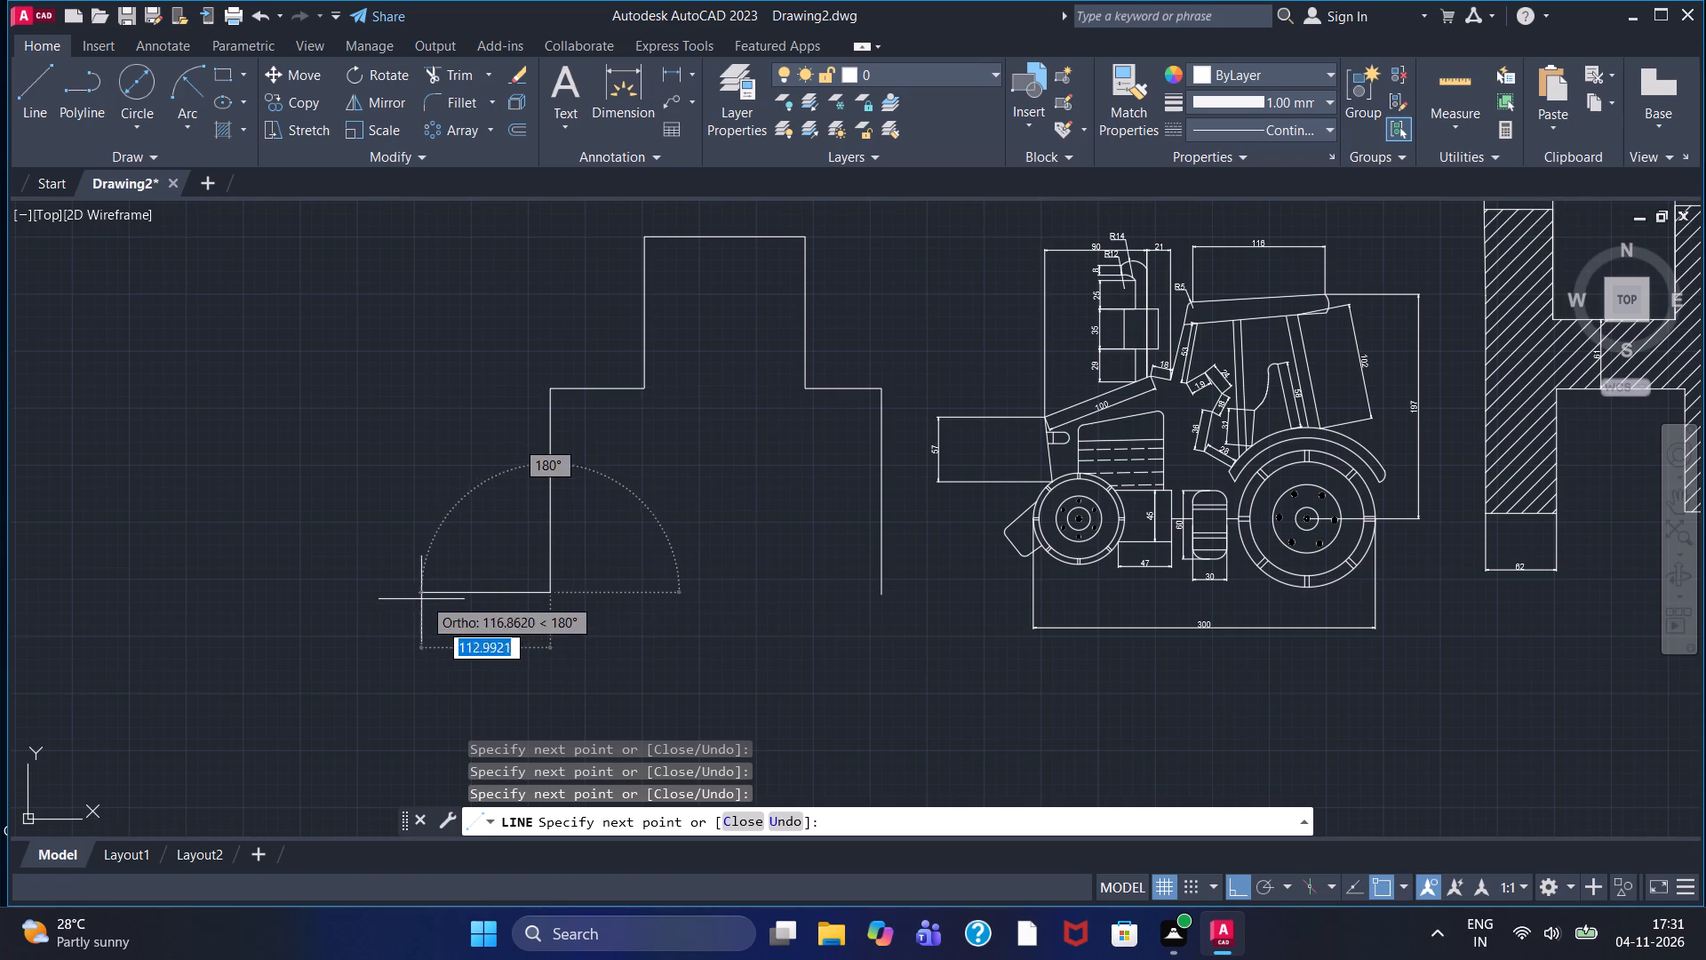
click(460, 590)
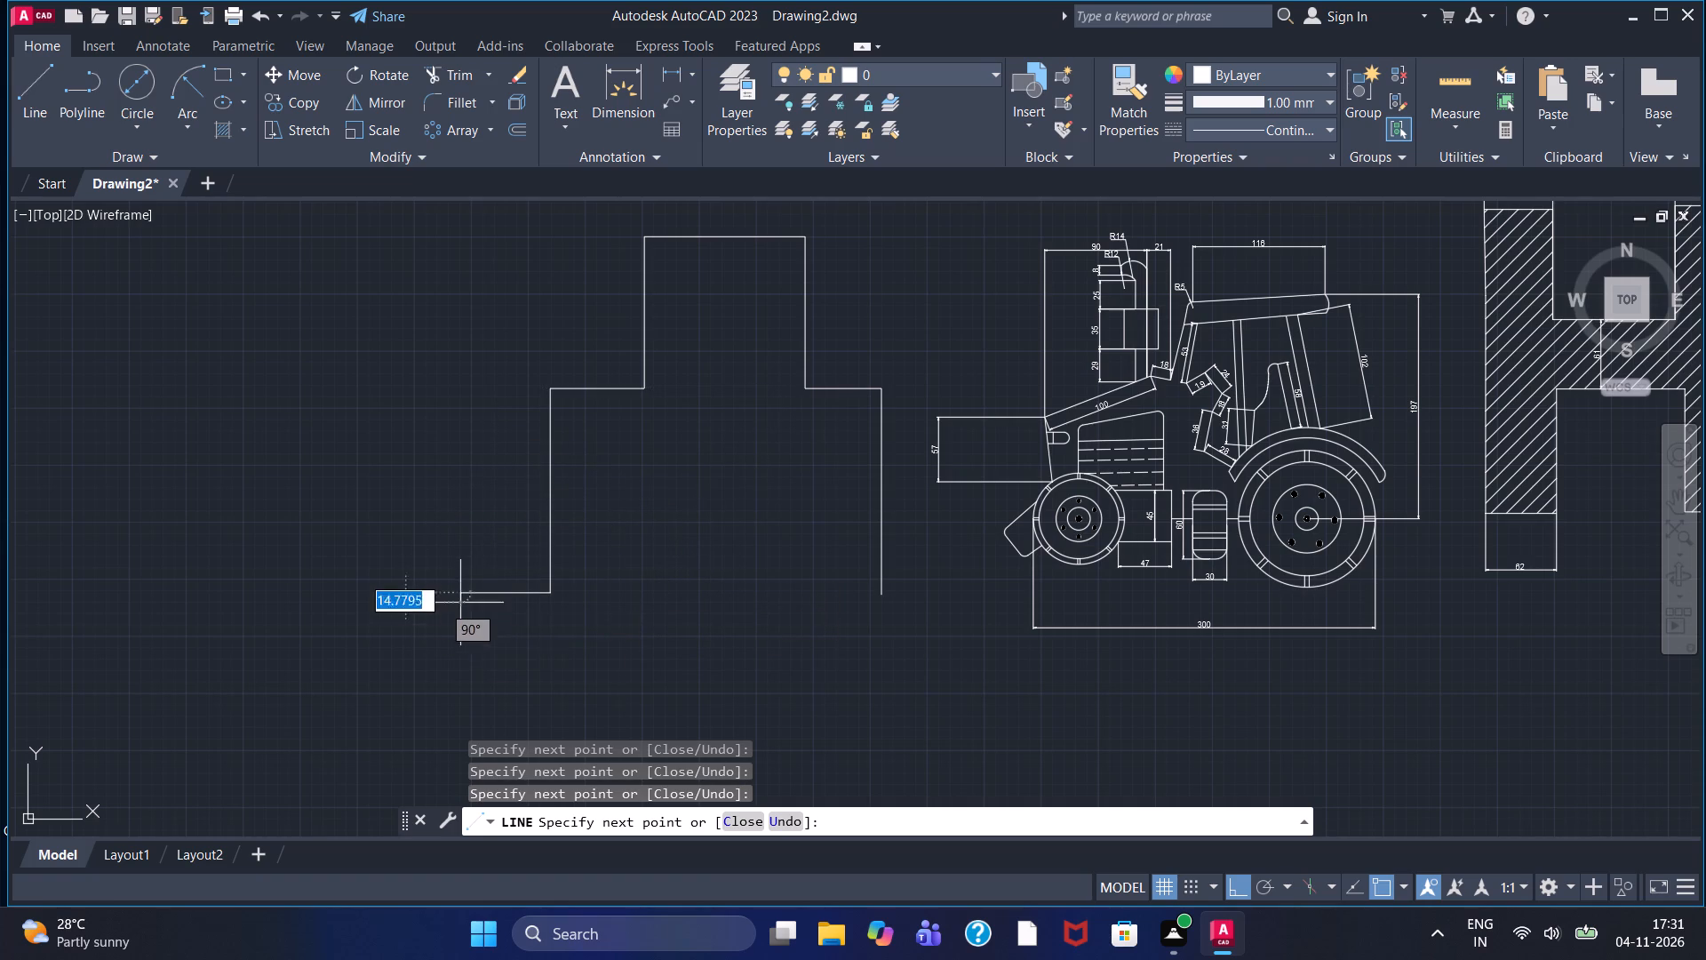
middle_drag(466, 639, 459, 479)
scroll(465, 619, down, 1)
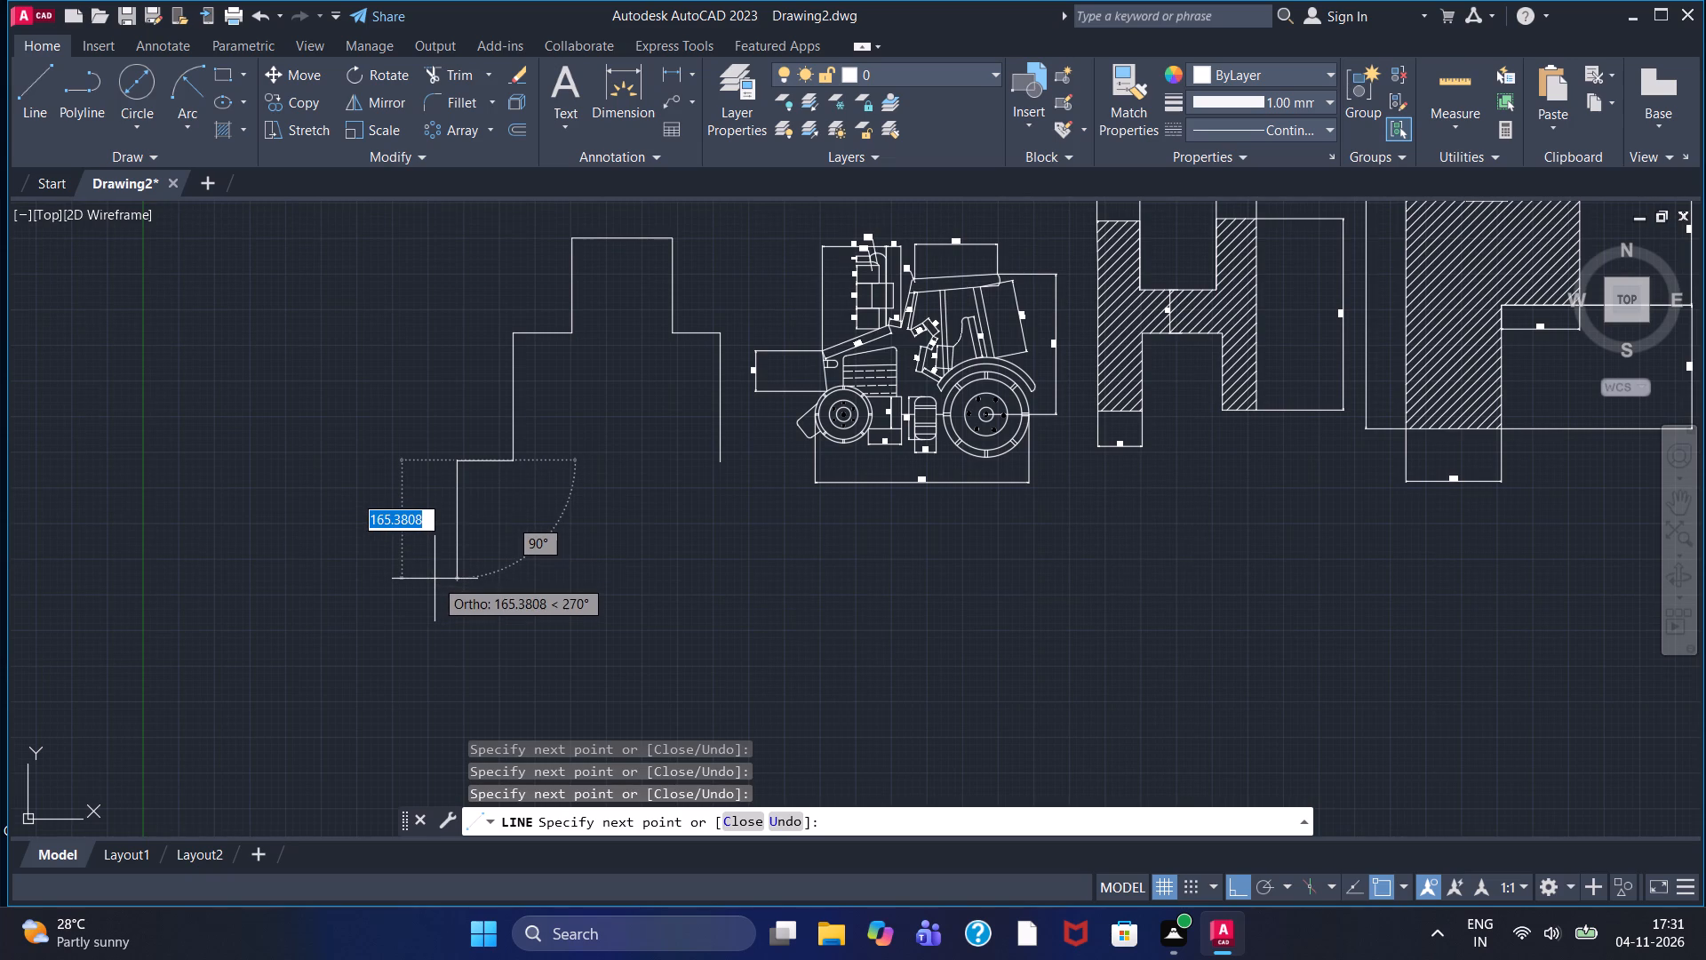
click(434, 579)
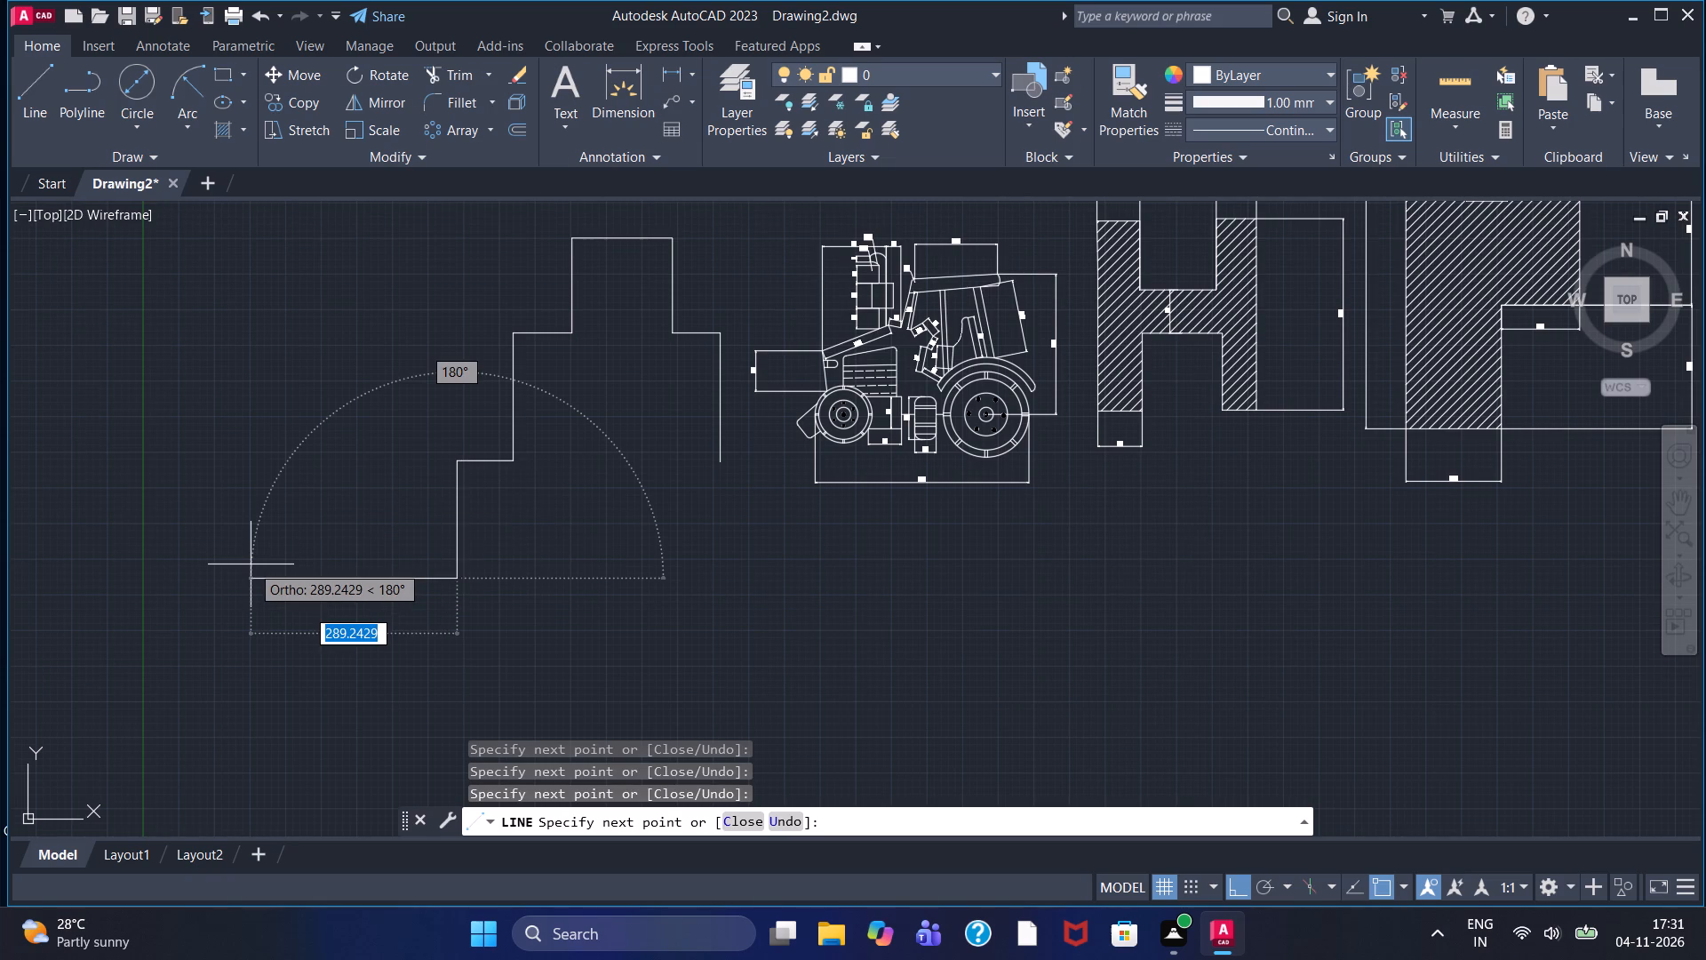
click(312, 572)
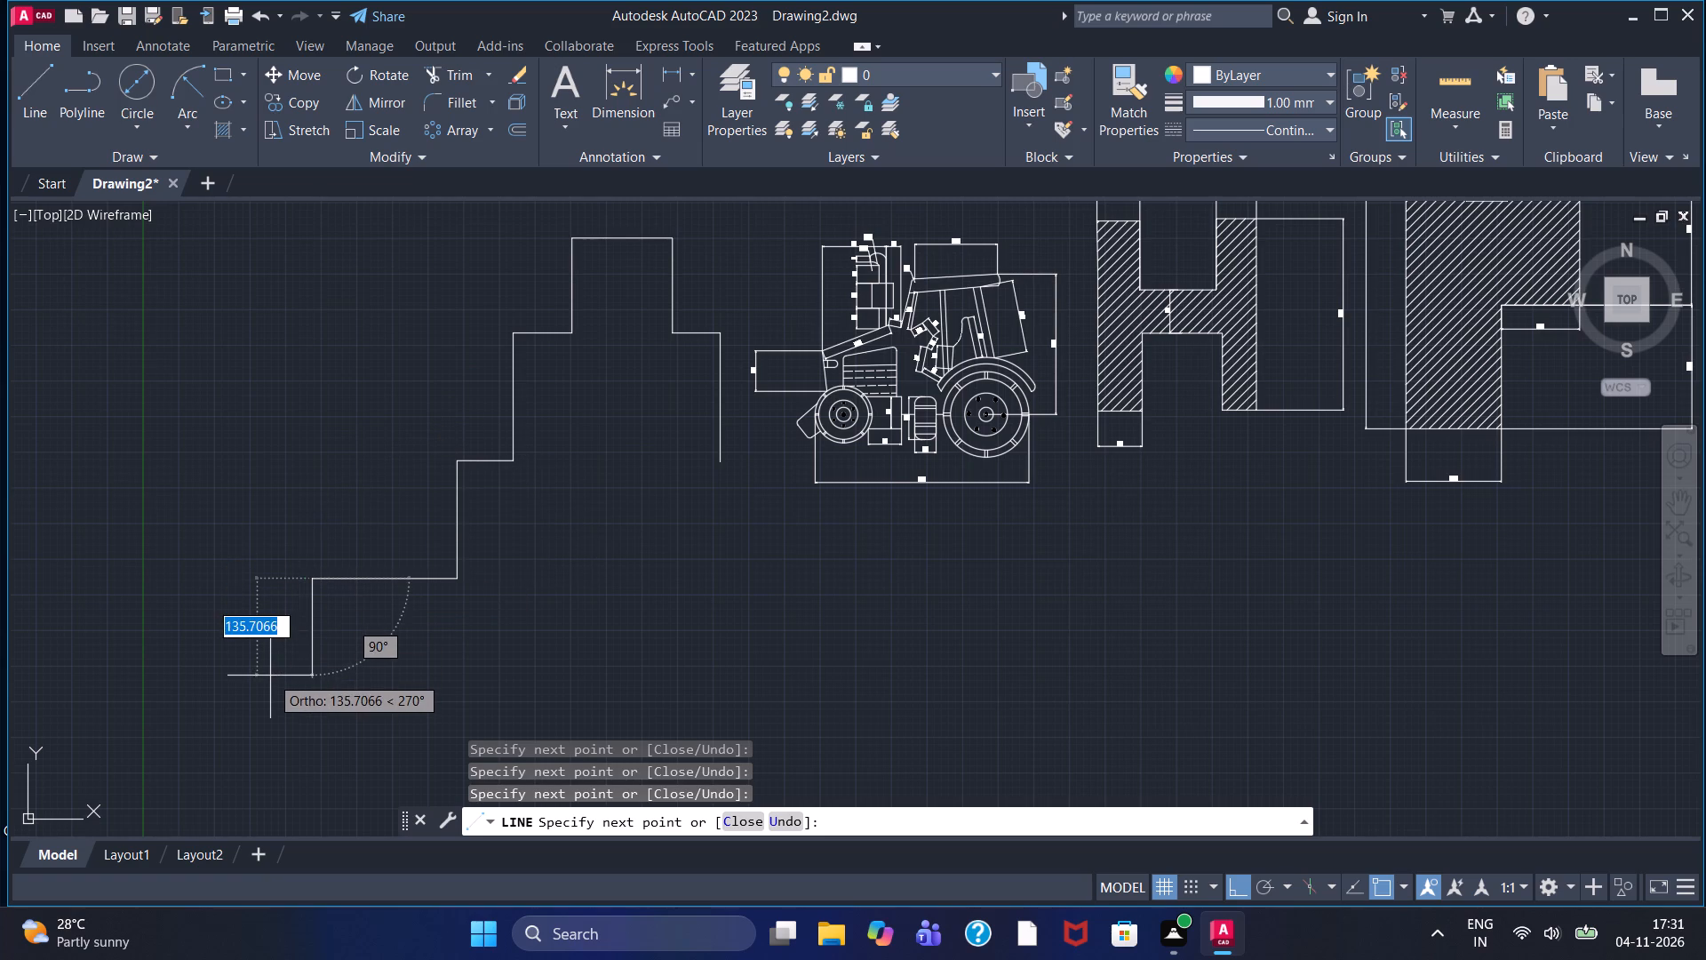
Close the stepped outline with lines: down about 250, across the base, up about 240, left about 150, up about 170, left to the starting point.
click(283, 754)
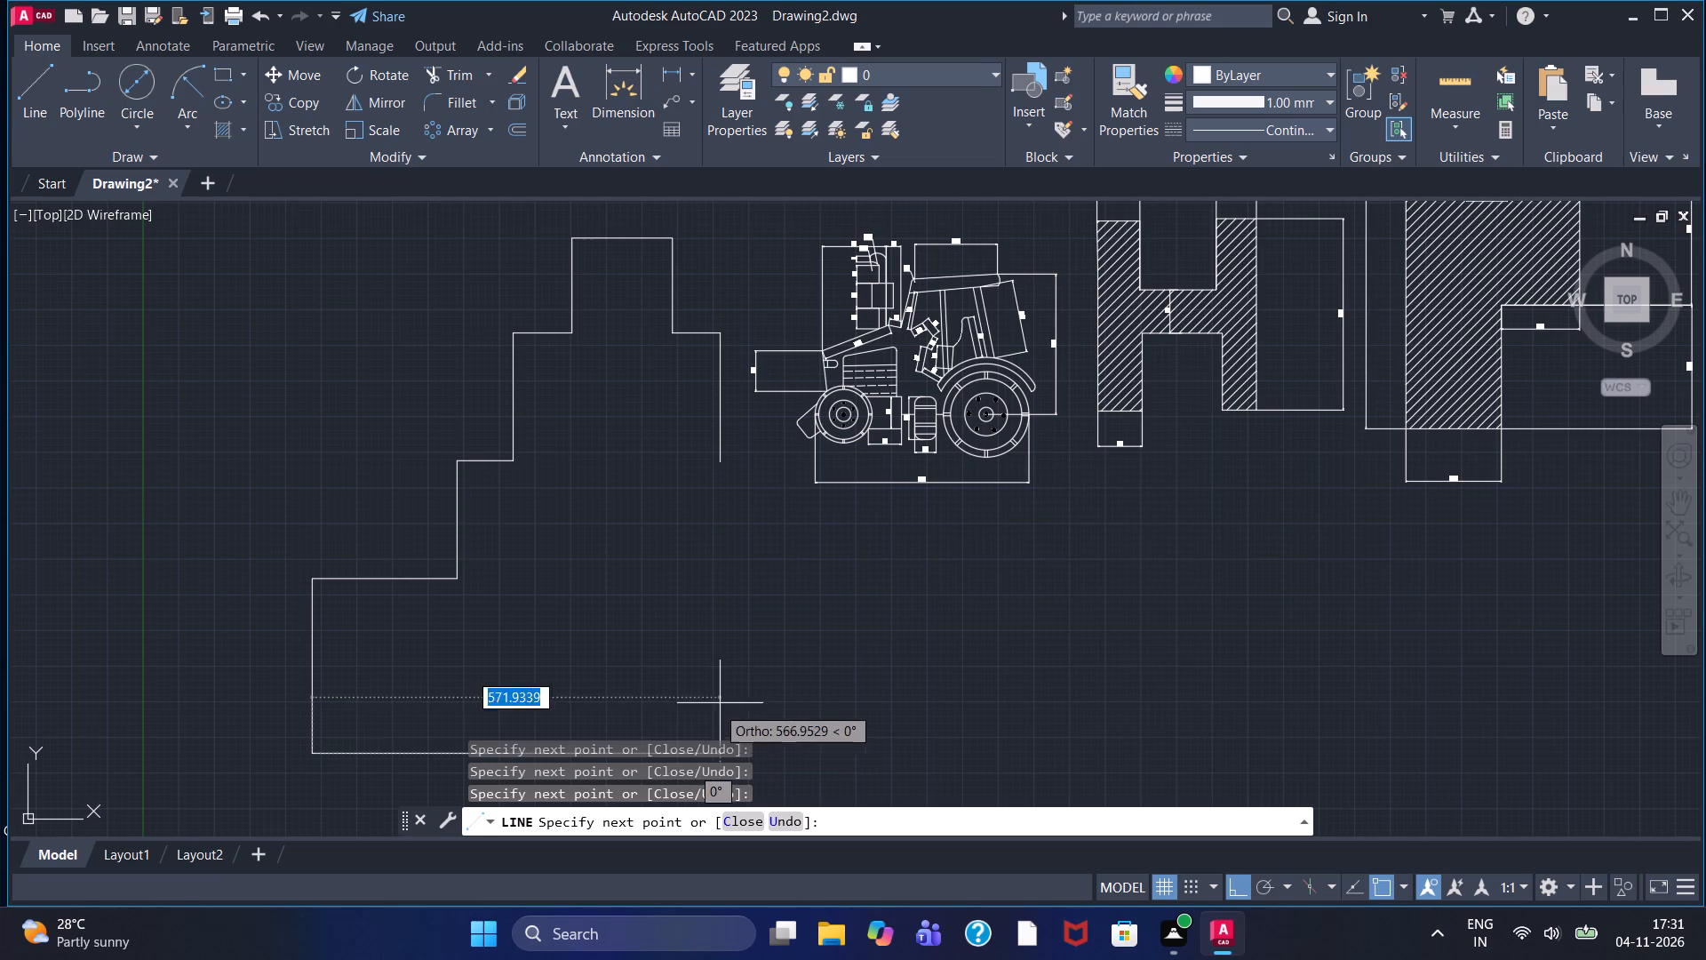
double_click(879, 709)
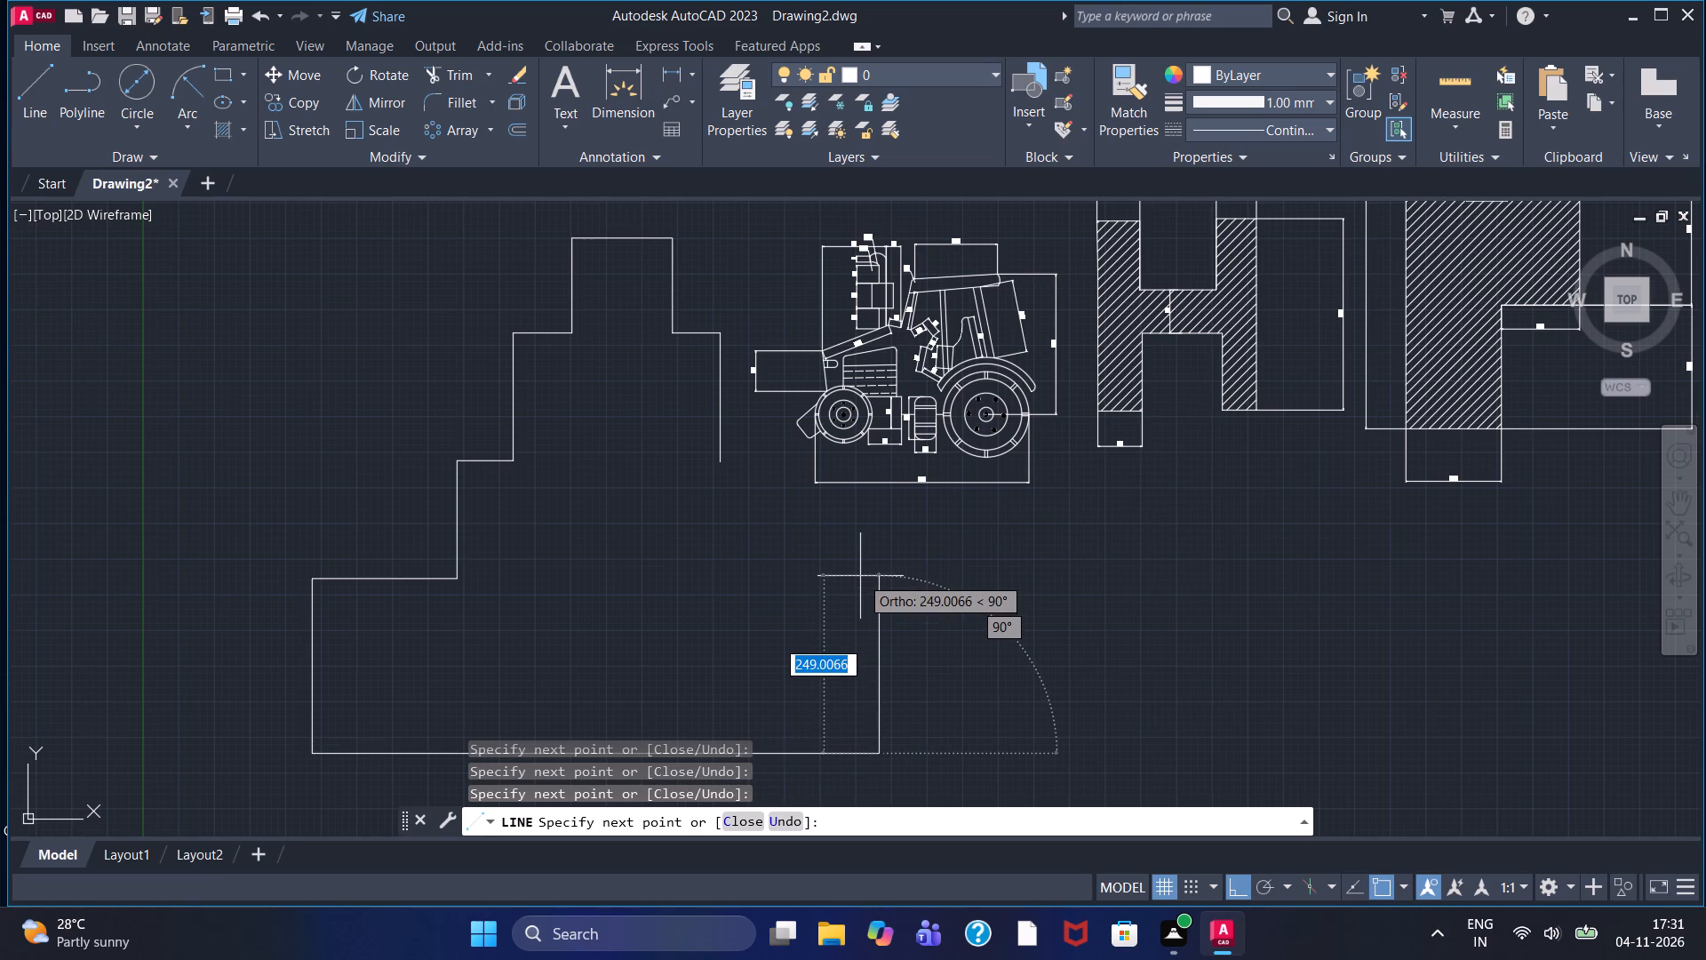
click(858, 584)
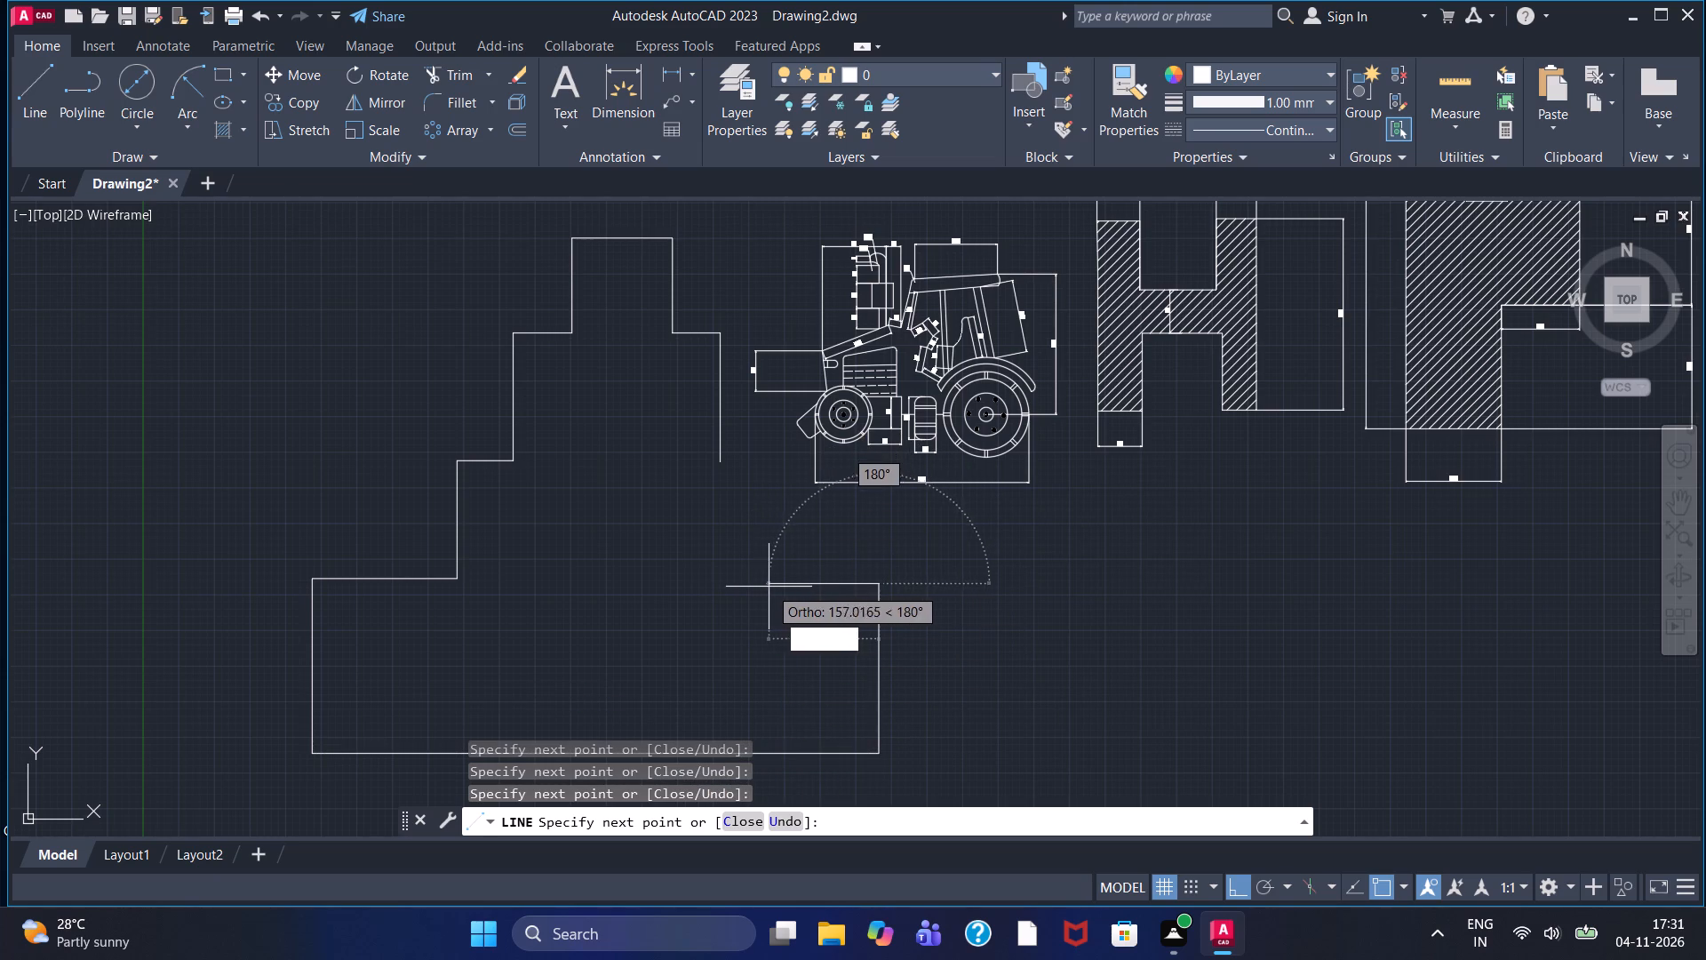
click(772, 587)
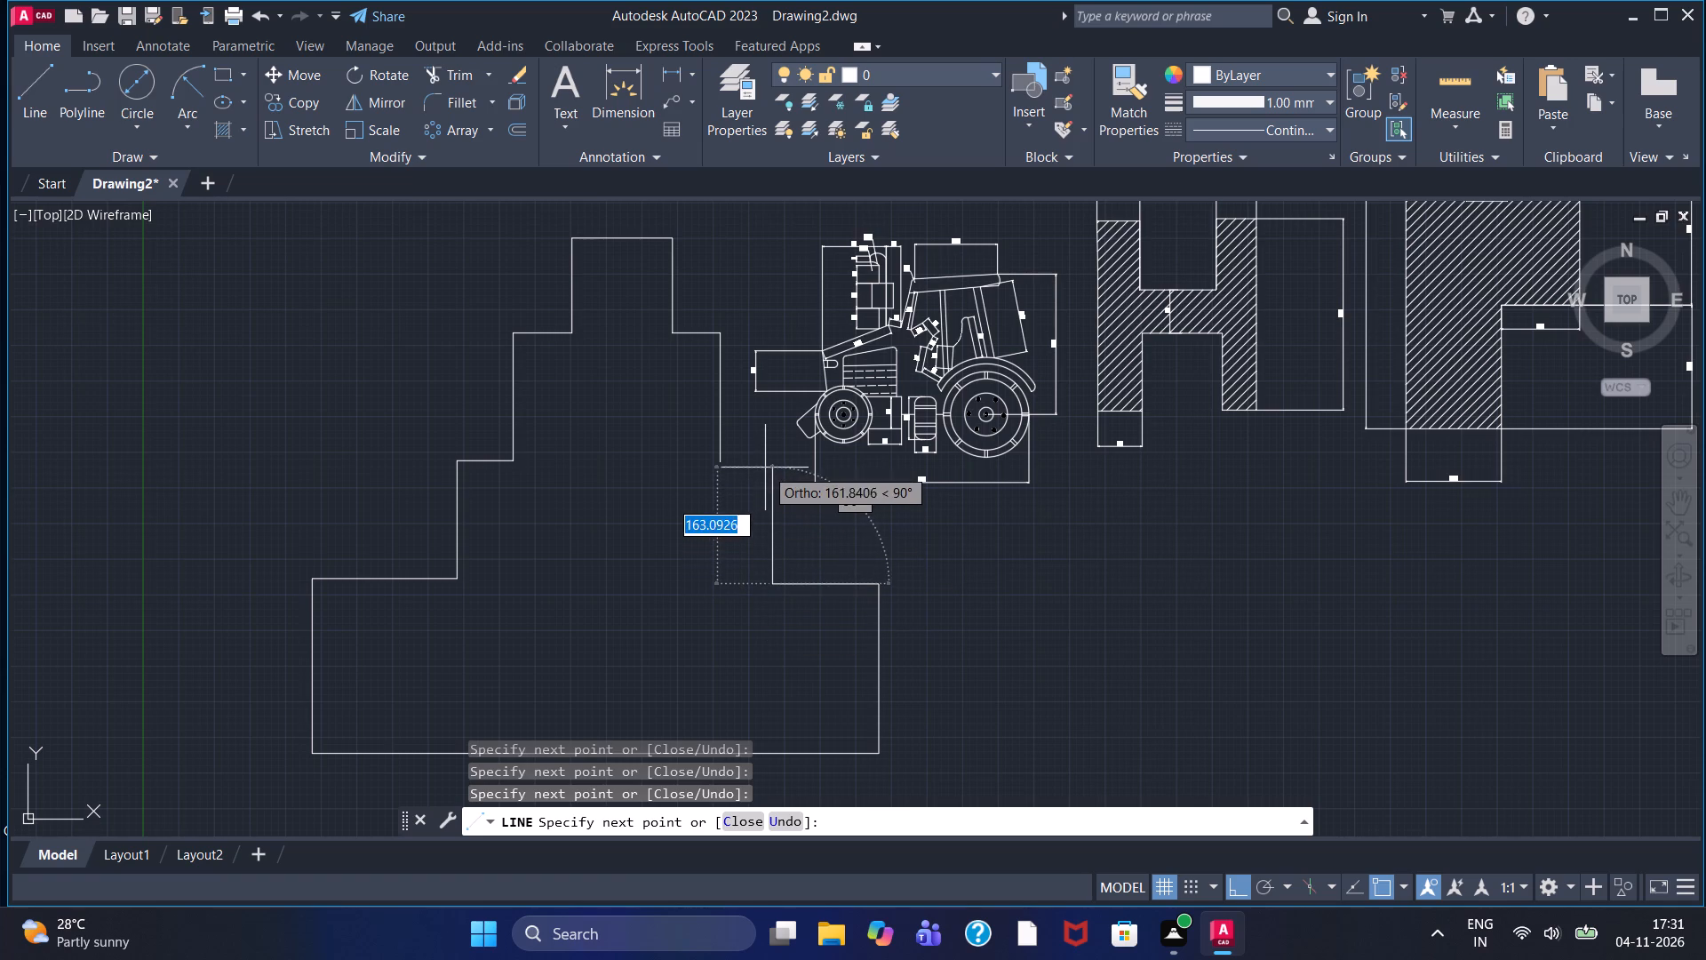
click(767, 461)
double_click(725, 455)
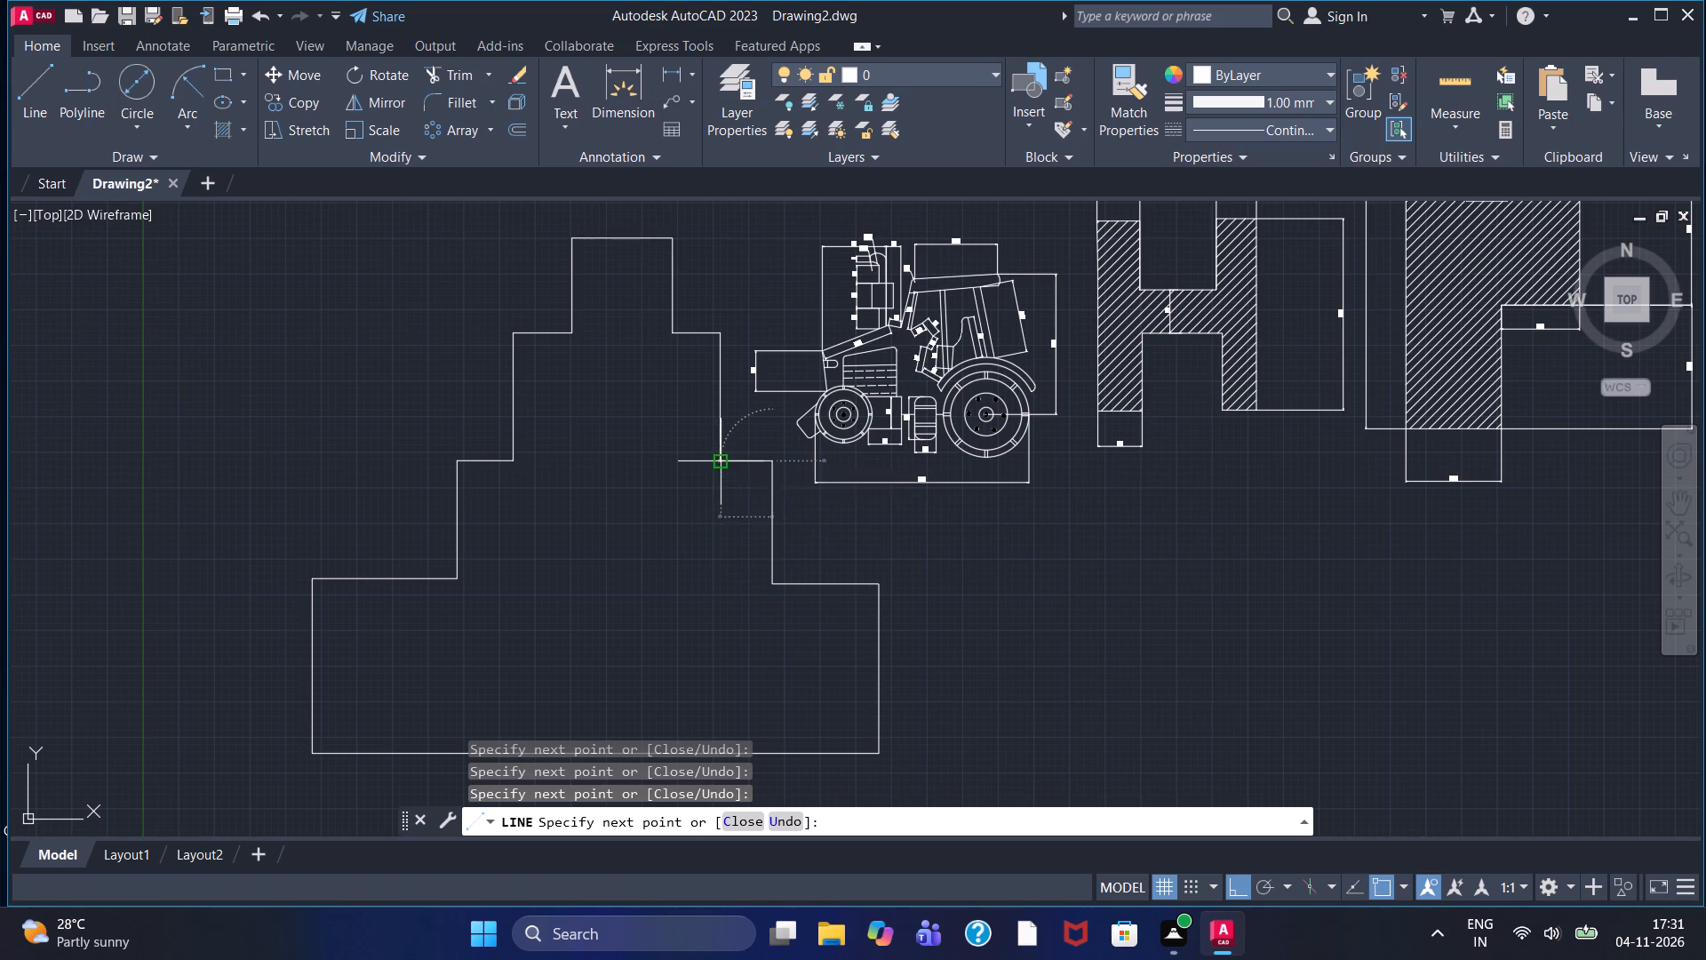
right_click(626, 537)
double_click(648, 545)
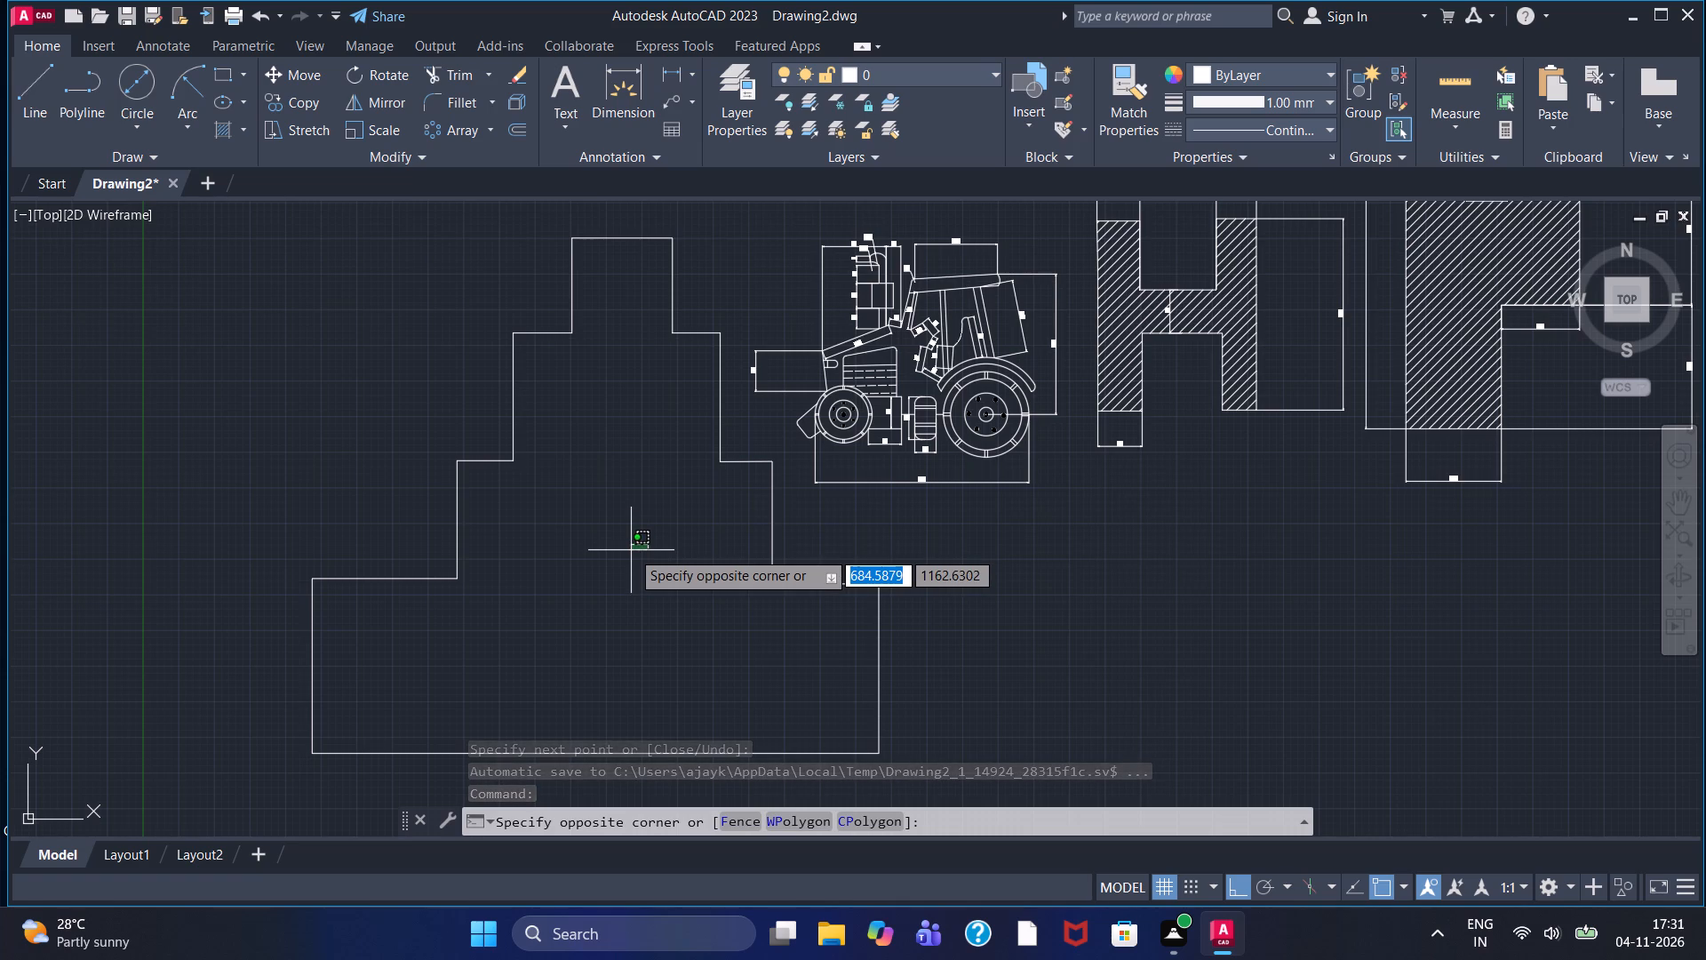
Hatch the interior of the closed stepped outline in front of the tractor with the ANSI31 pattern at scale 3.
scroll(631, 550, down, 1)
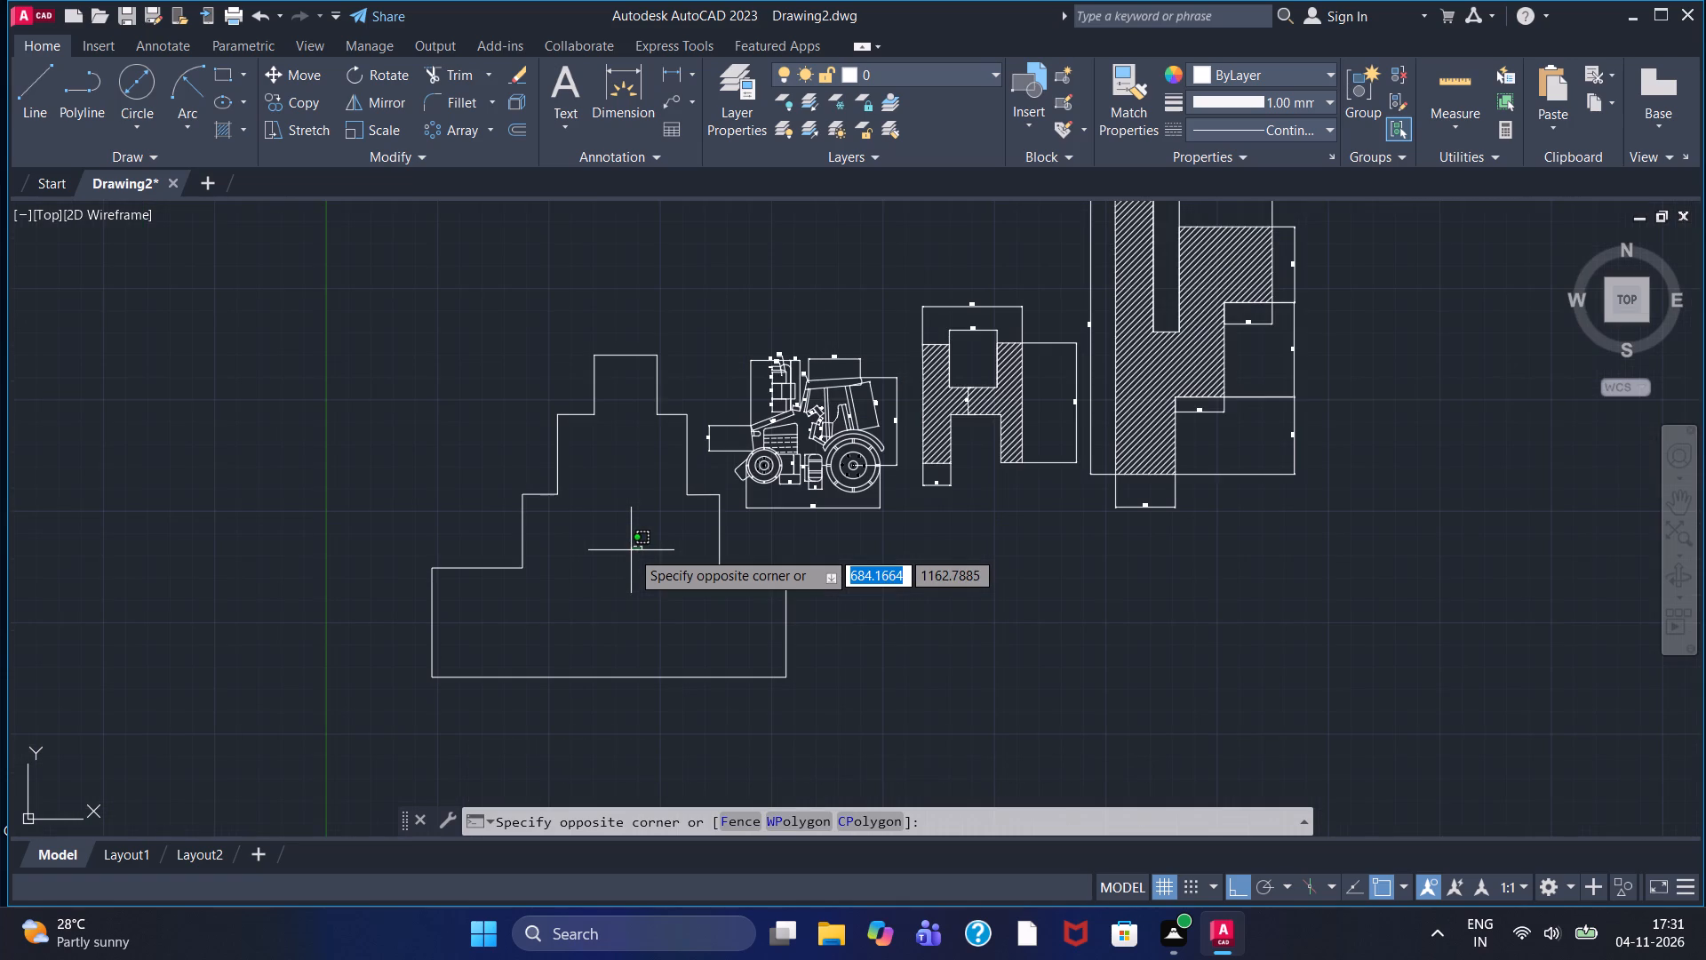
scroll(631, 550, down, 1)
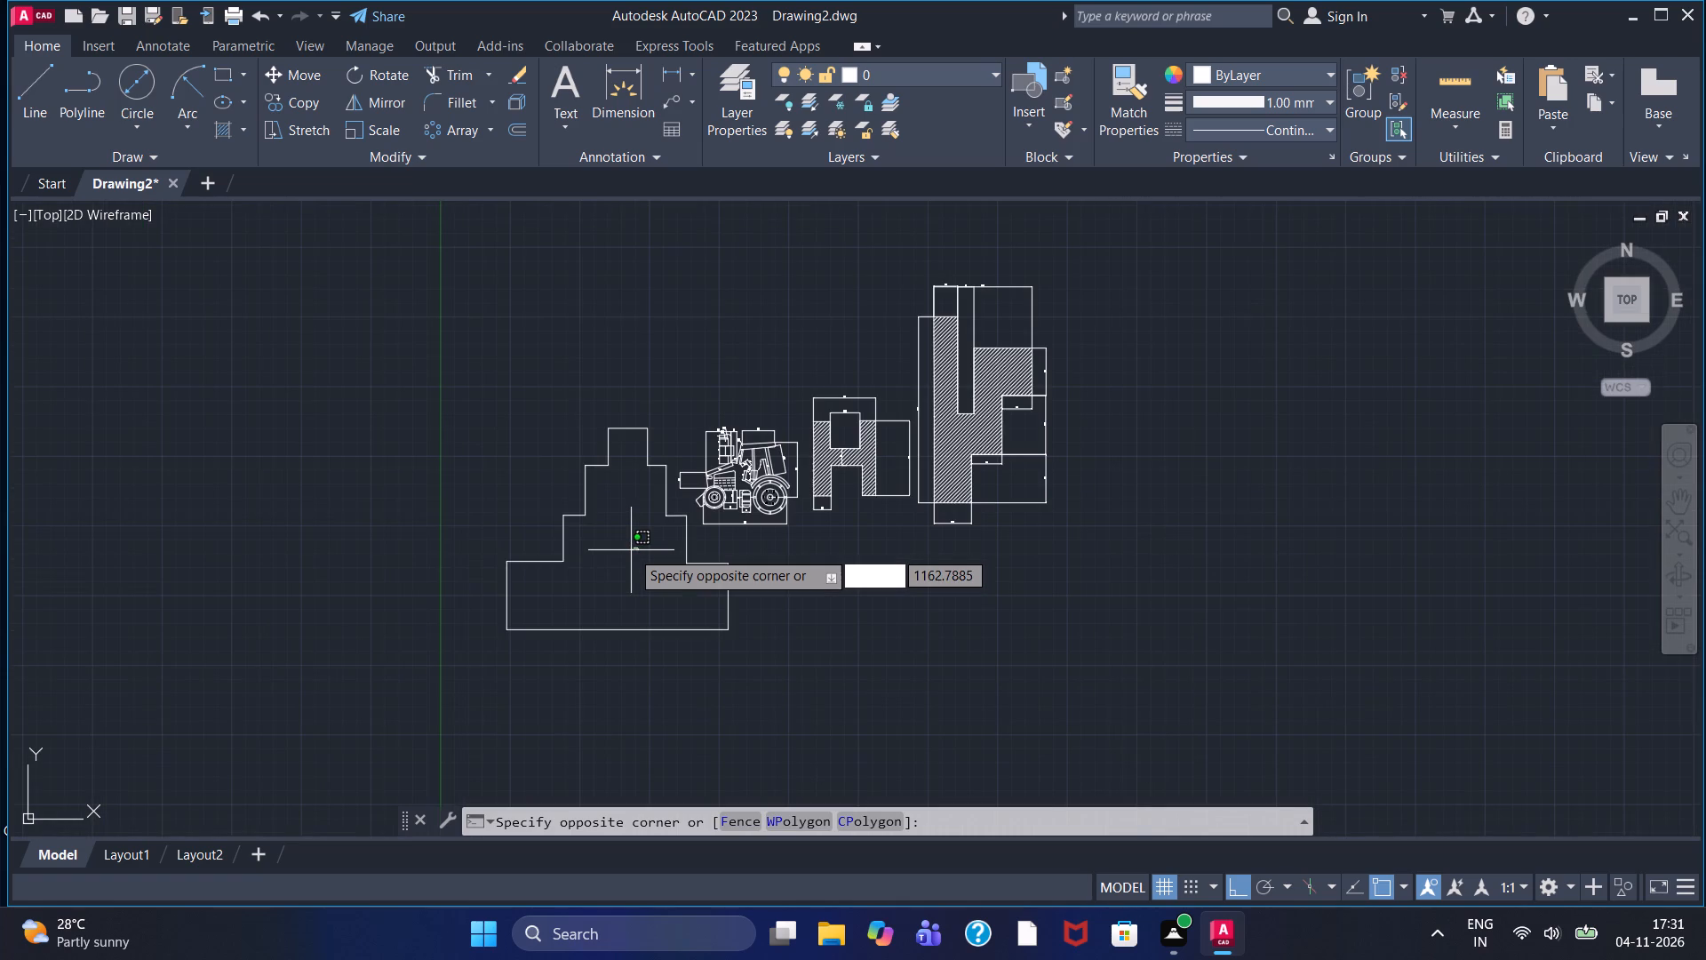
scroll(631, 550, down, 1)
scroll(631, 550, up, 1)
scroll(631, 550, down, 1)
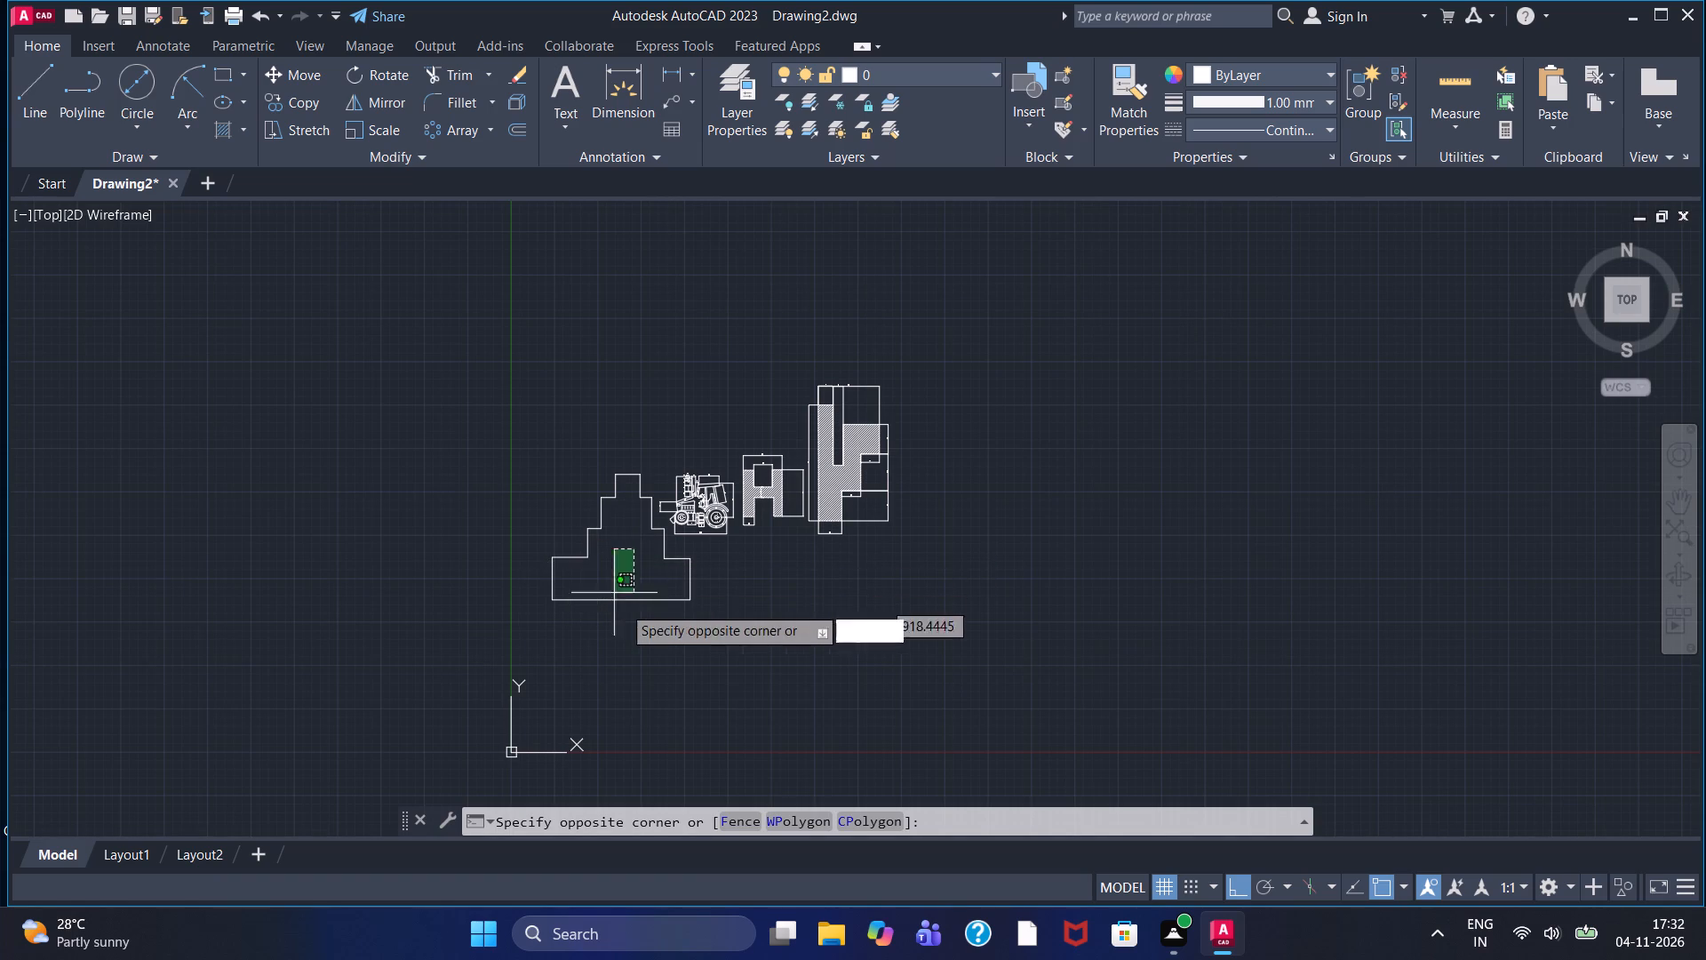
click(624, 577)
scroll(624, 575, up, 2)
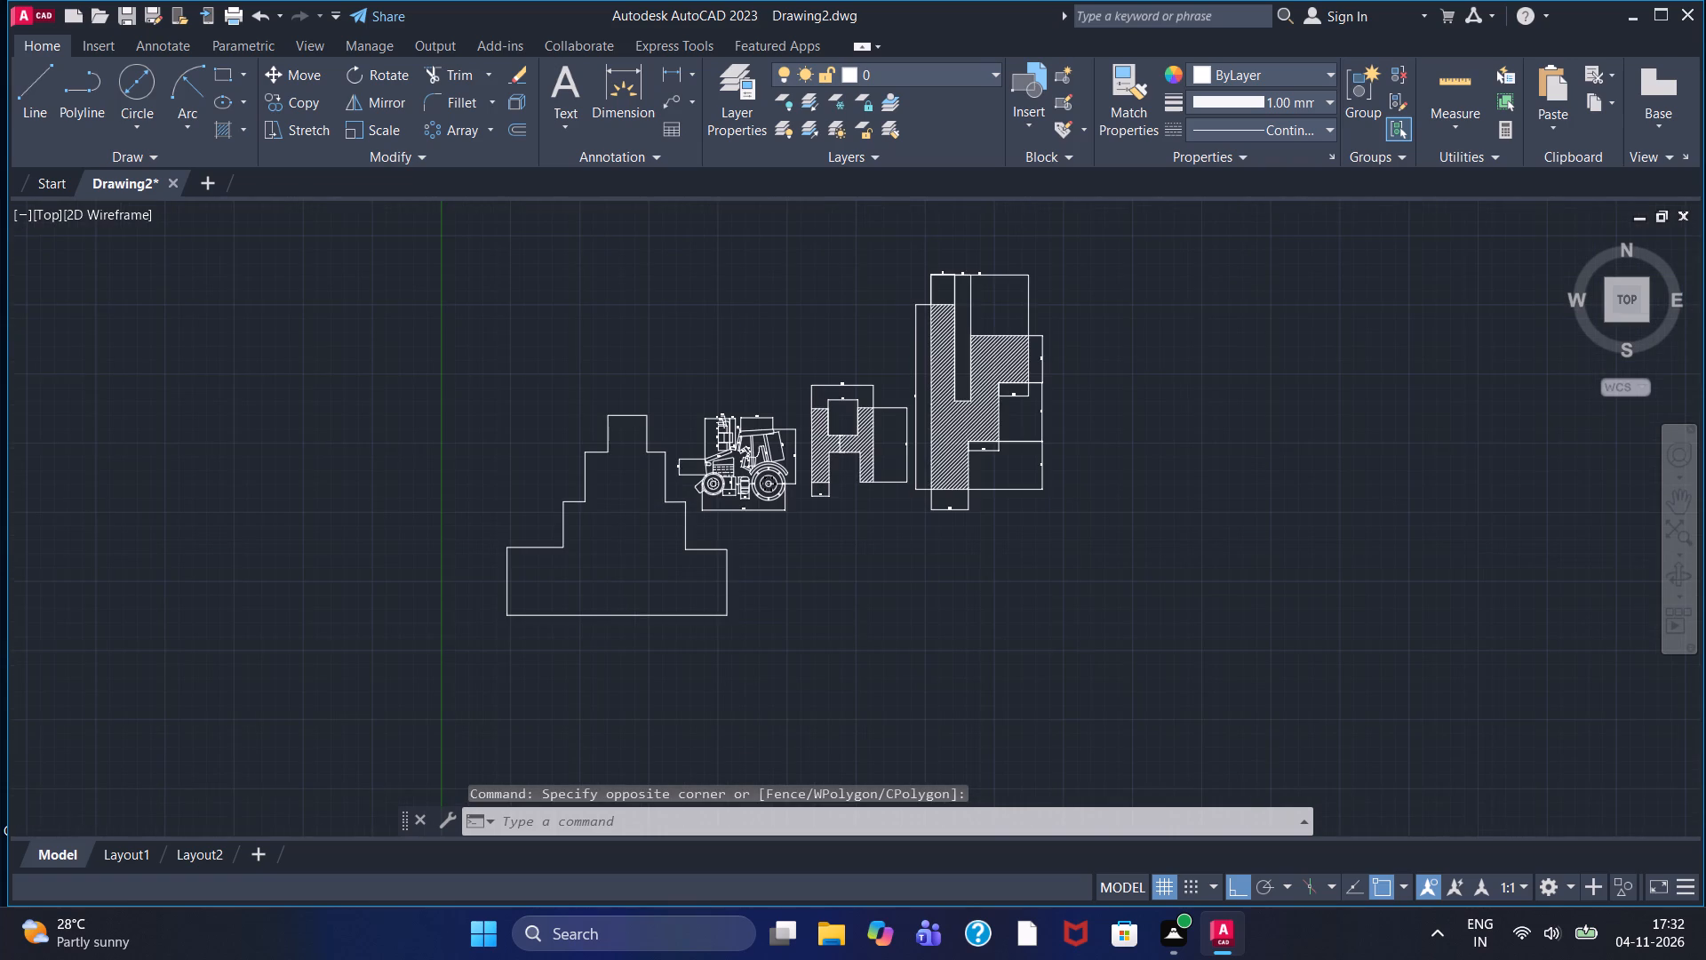
scroll(624, 573, up, 1)
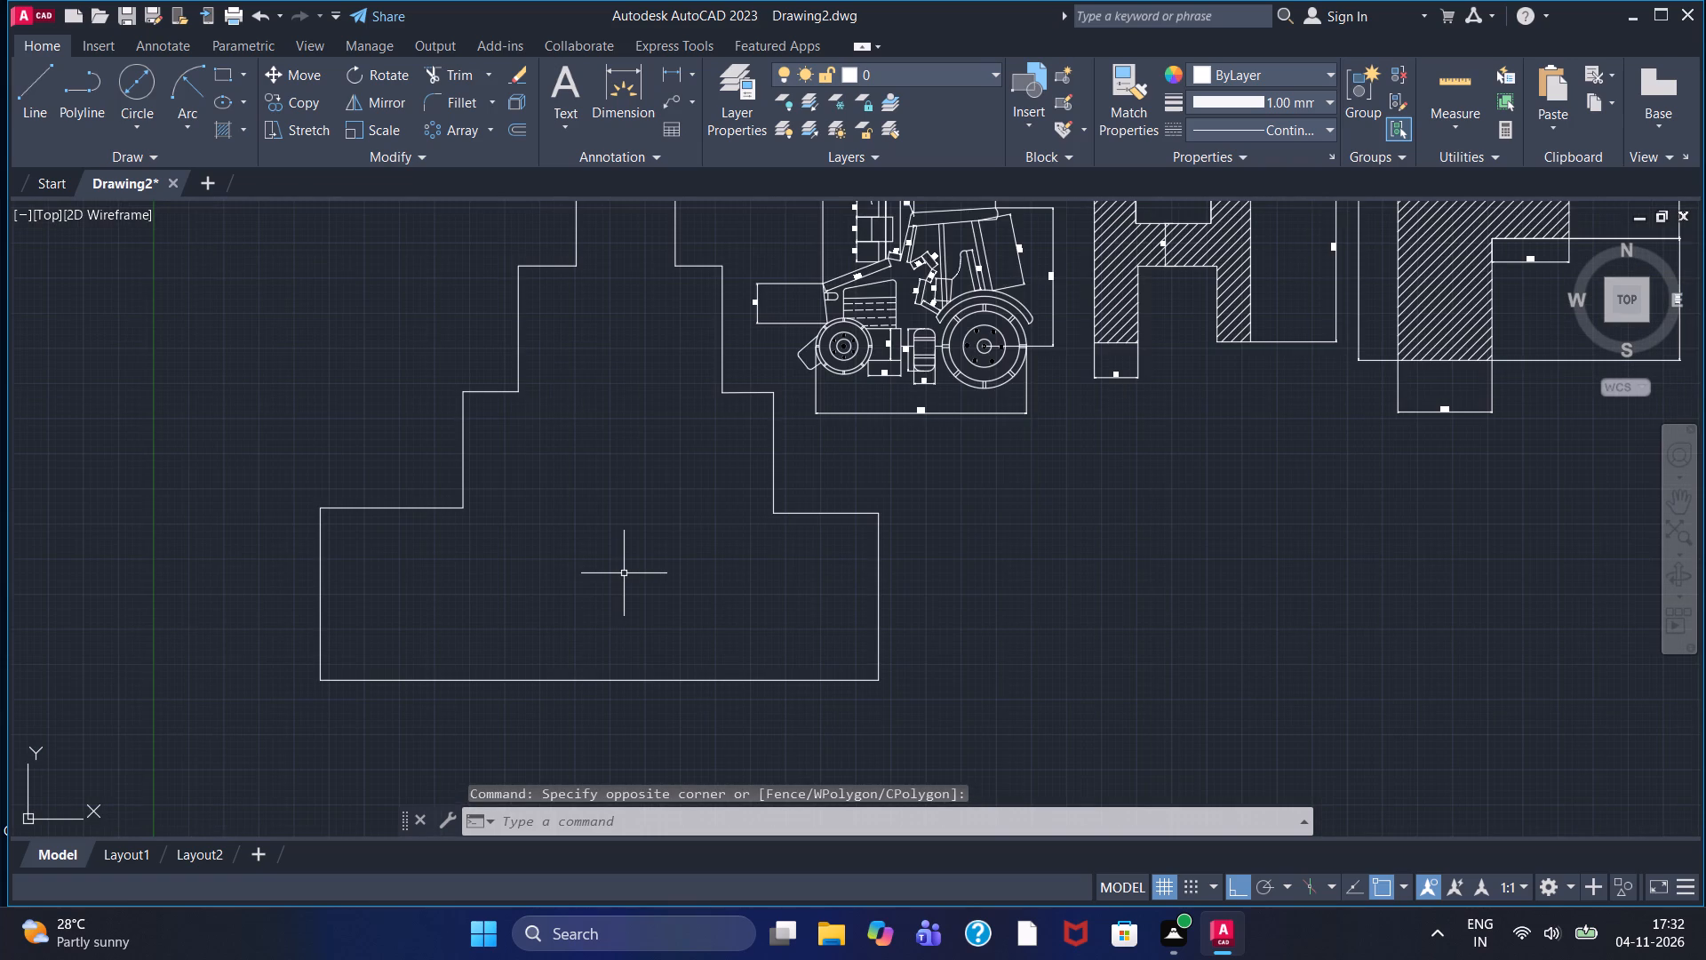
middle_drag(607, 561, 608, 620)
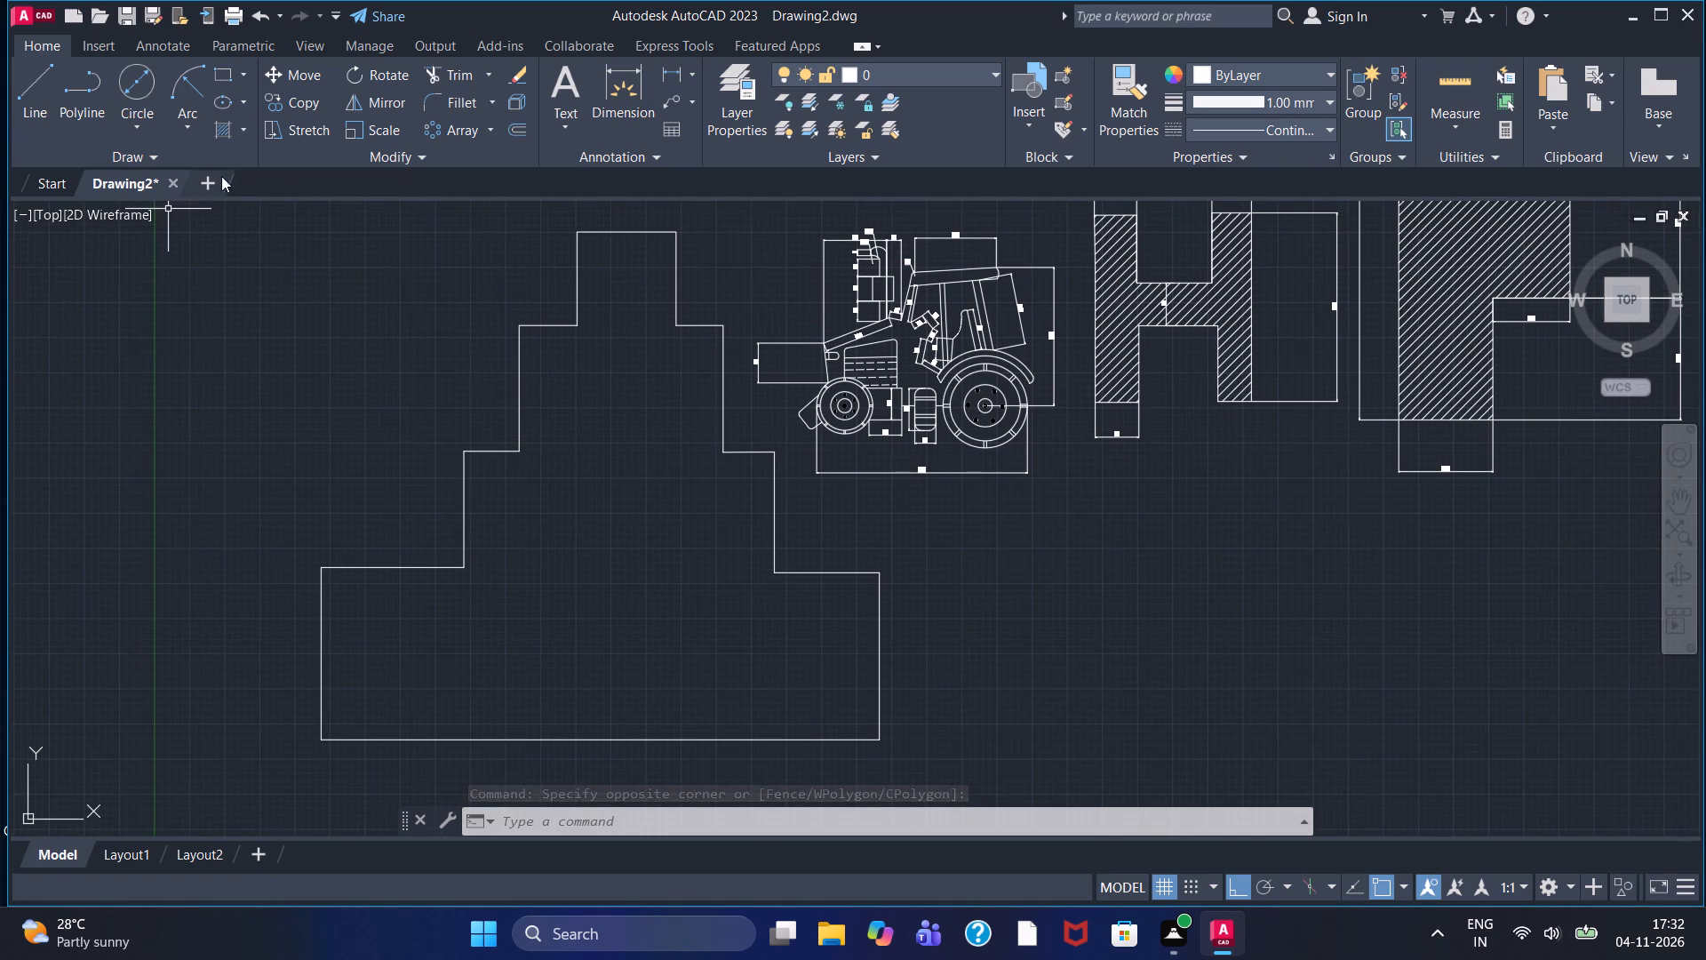
click(219, 128)
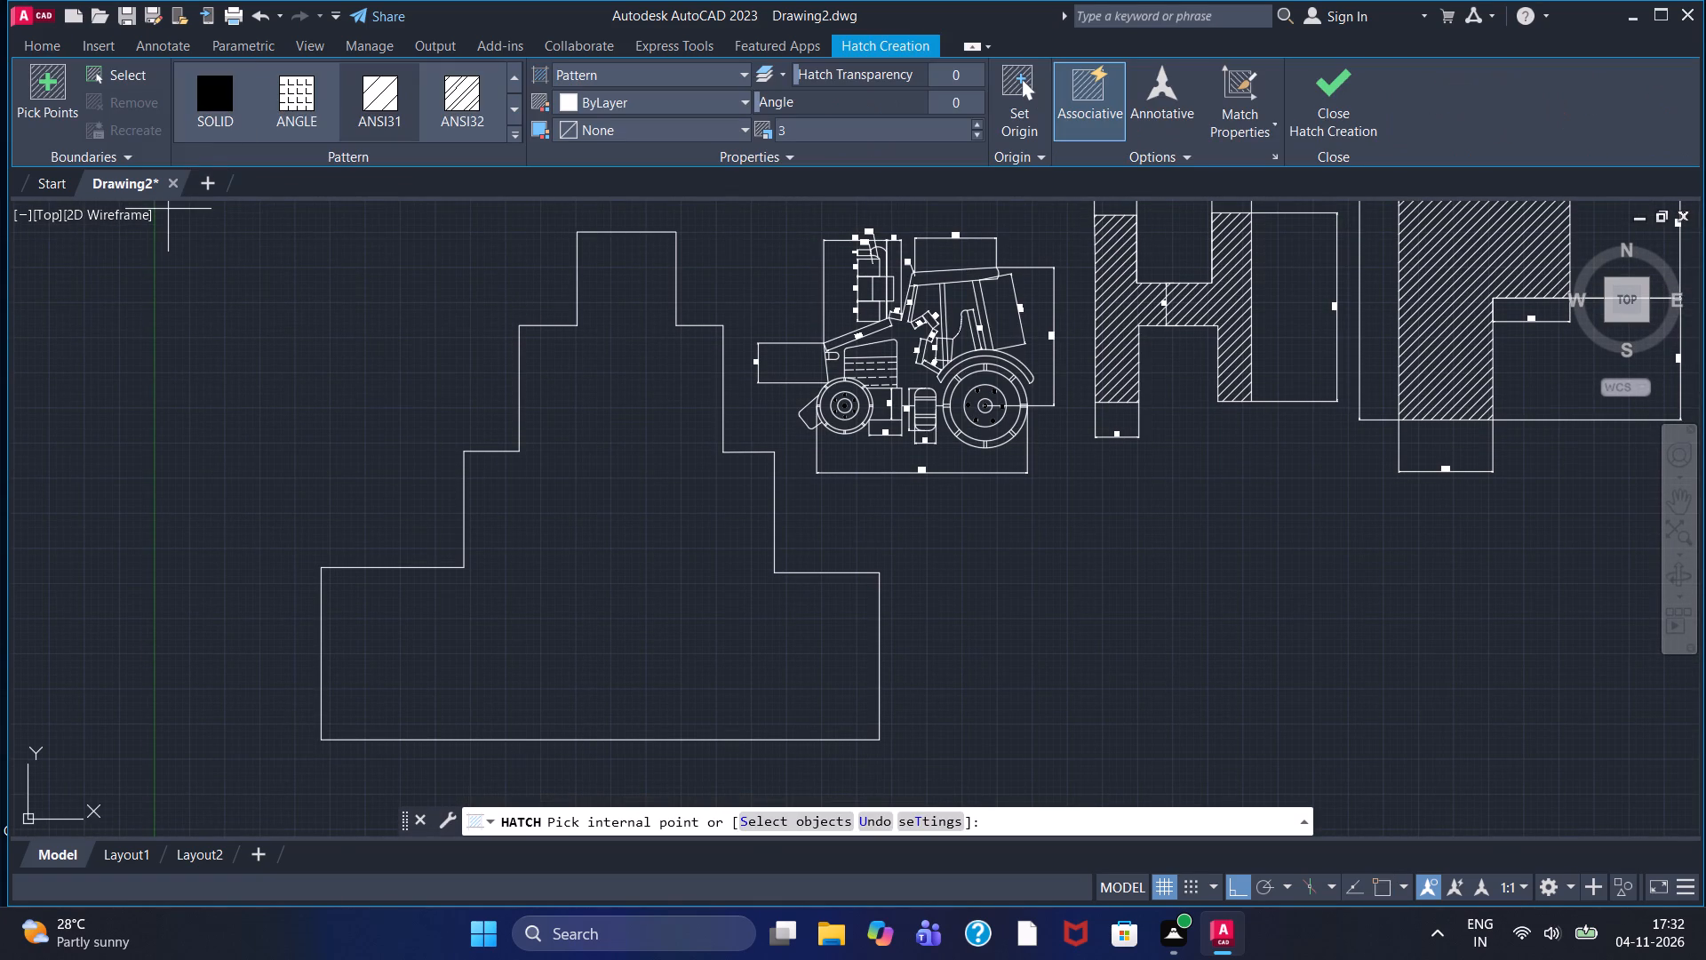
click(556, 586)
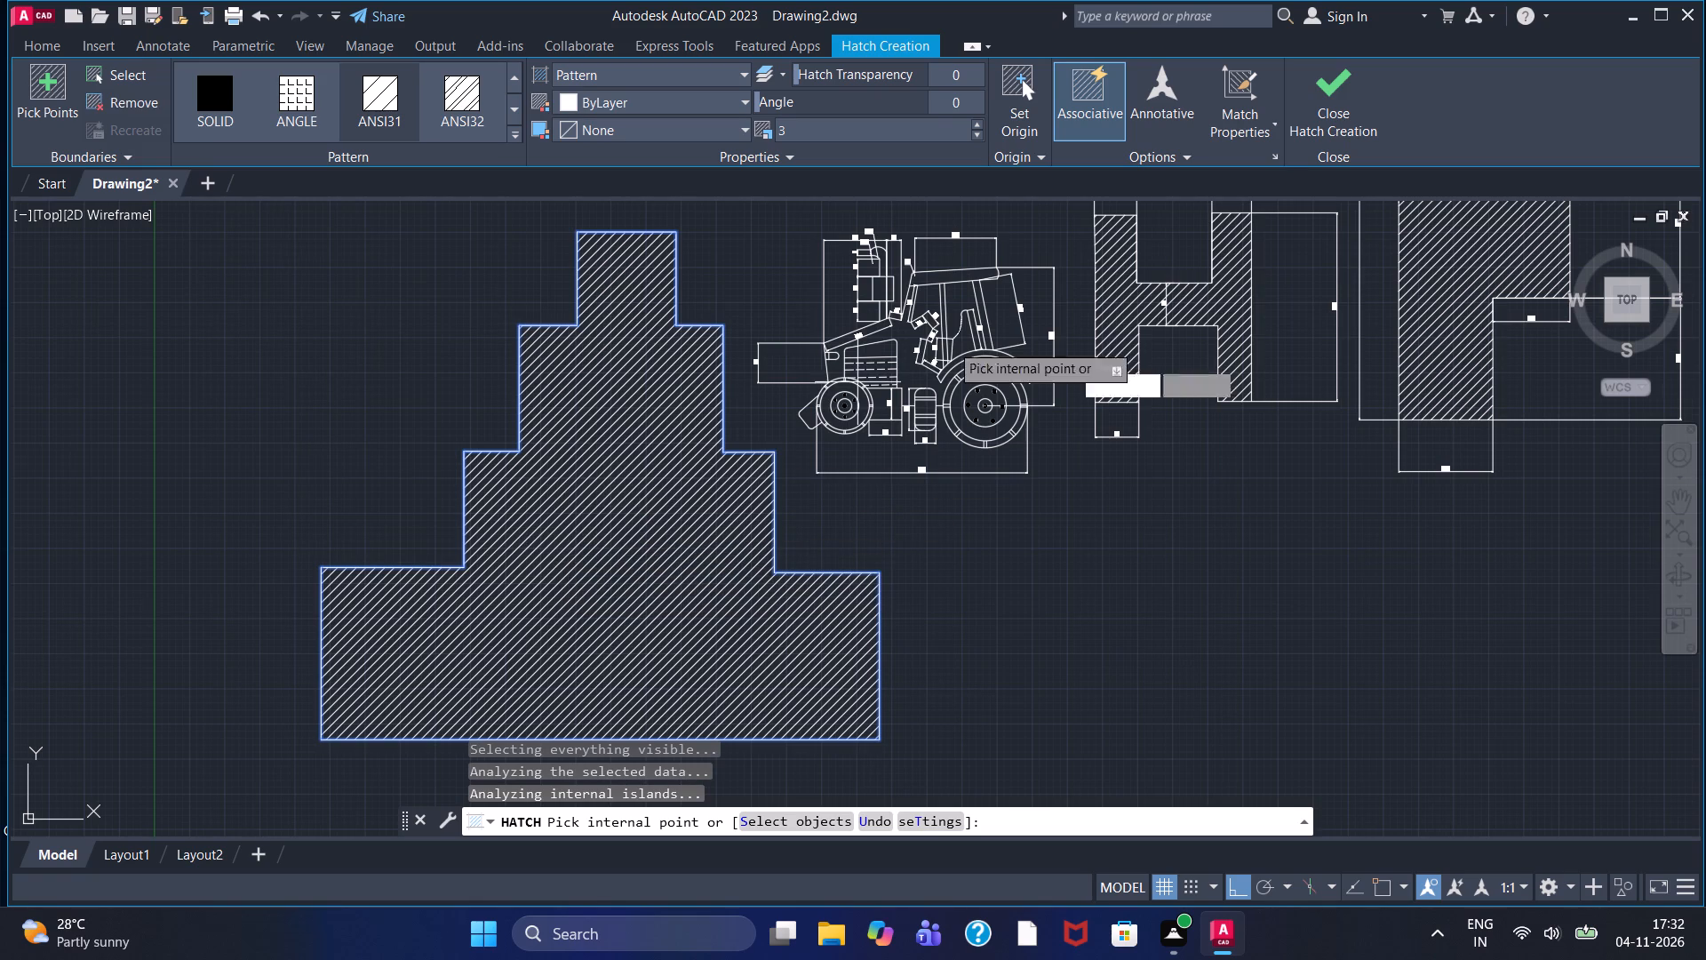
click(1339, 128)
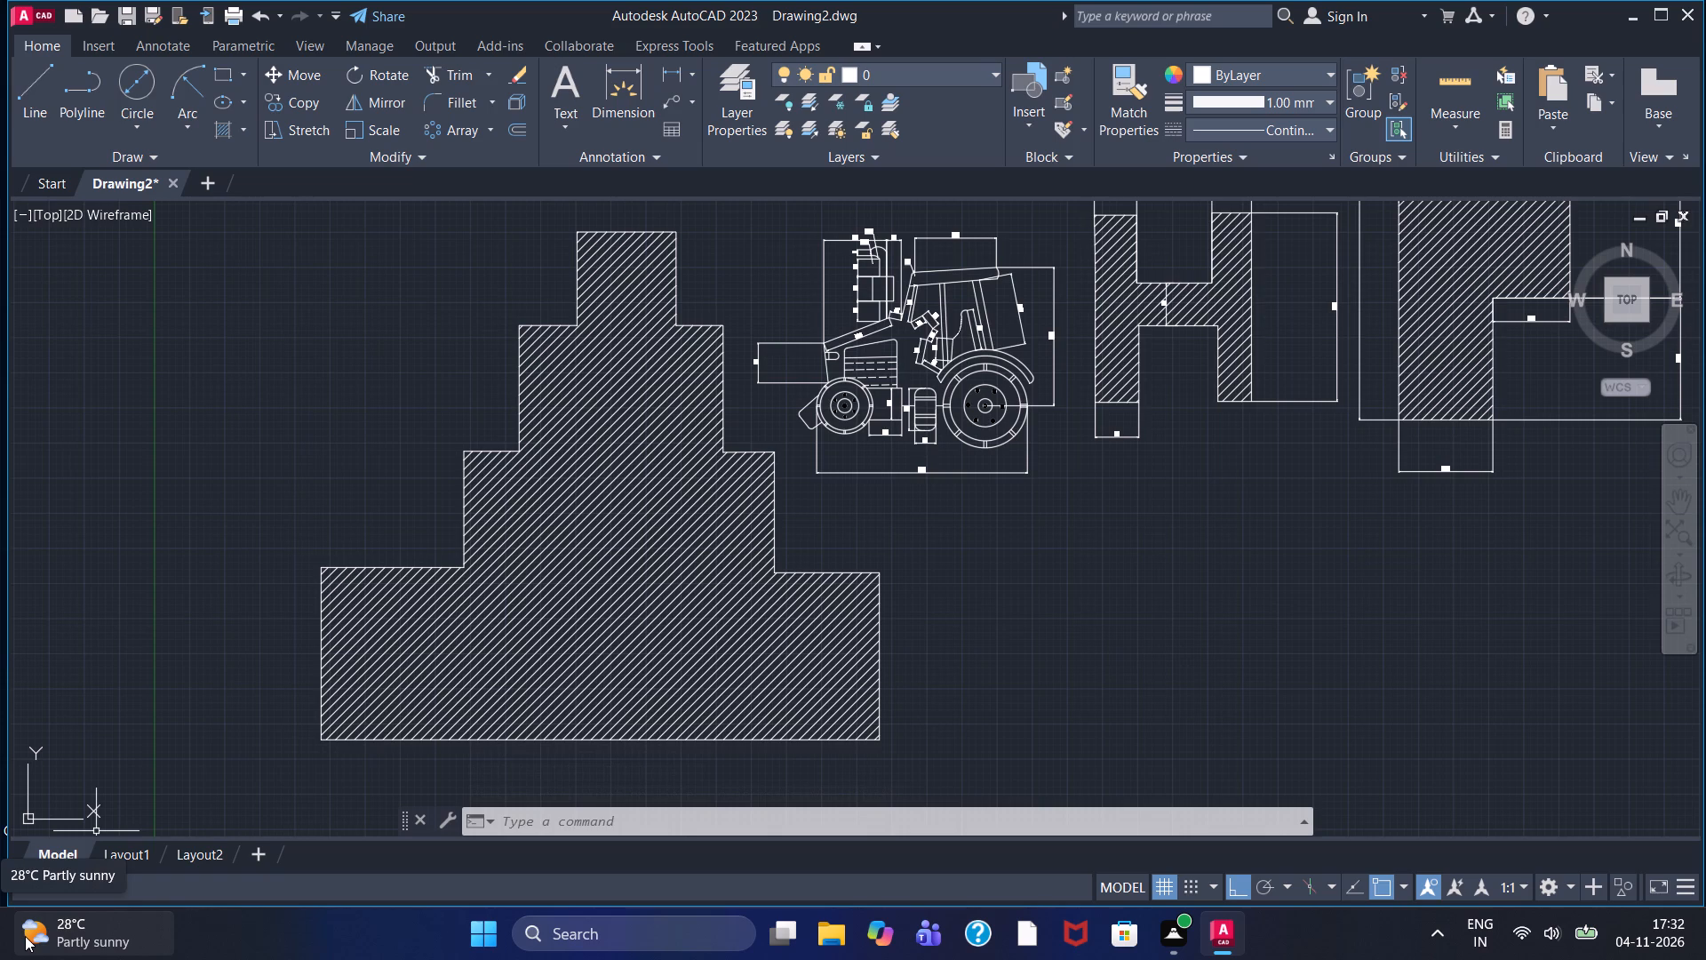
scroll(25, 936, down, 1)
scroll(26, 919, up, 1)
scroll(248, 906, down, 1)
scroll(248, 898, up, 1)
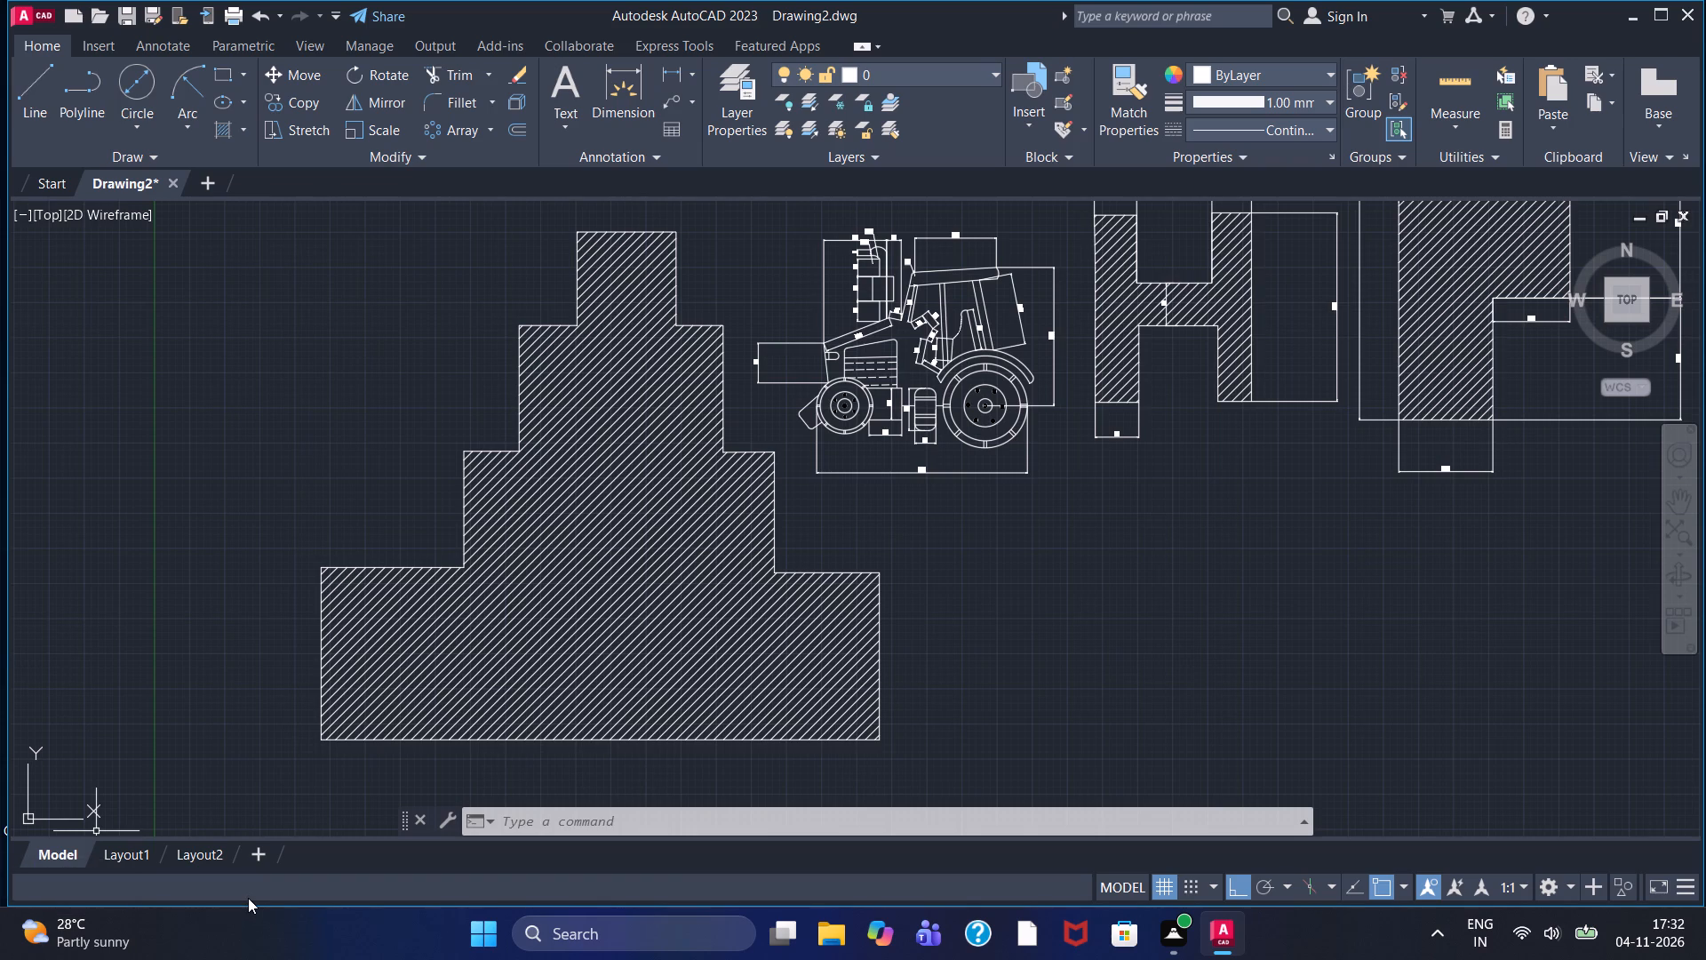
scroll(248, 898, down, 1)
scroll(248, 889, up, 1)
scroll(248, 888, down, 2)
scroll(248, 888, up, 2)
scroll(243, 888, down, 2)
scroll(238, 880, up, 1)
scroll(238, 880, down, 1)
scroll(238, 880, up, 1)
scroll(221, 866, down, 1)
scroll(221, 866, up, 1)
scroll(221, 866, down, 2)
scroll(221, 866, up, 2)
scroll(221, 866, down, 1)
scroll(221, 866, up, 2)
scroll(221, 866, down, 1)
Examine the newly hatched stepped outline up close and alongside the tractor and the other hatched outlines.
scroll(521, 509, up, 1)
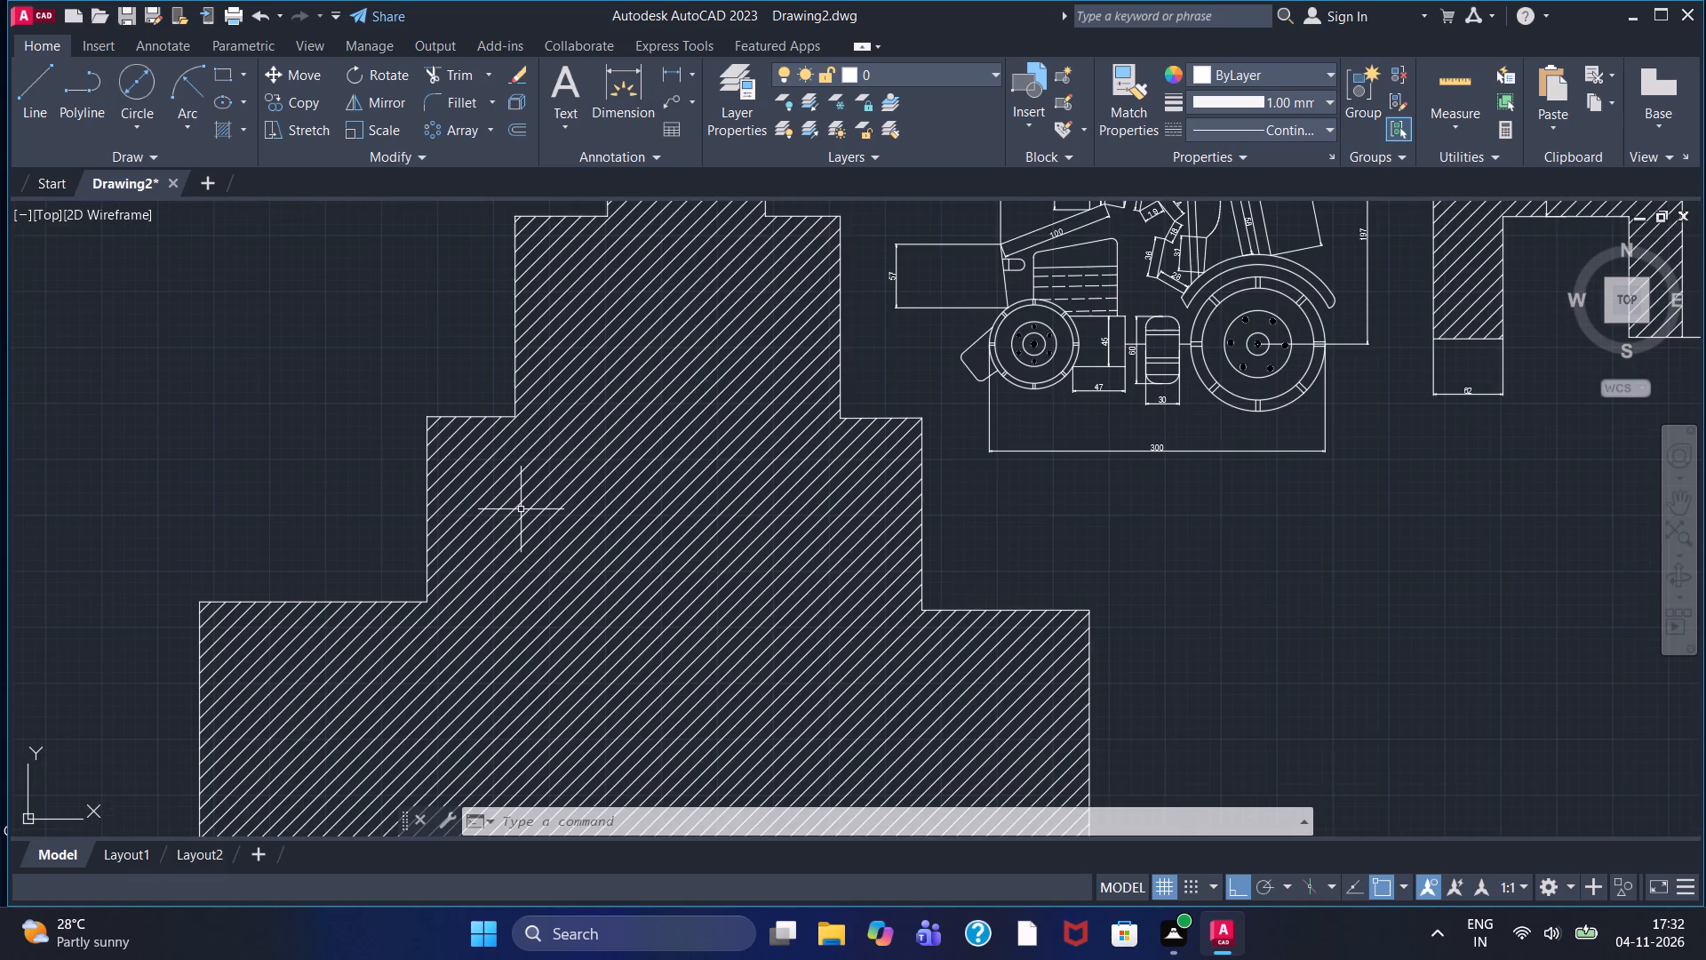
scroll(521, 509, down, 1)
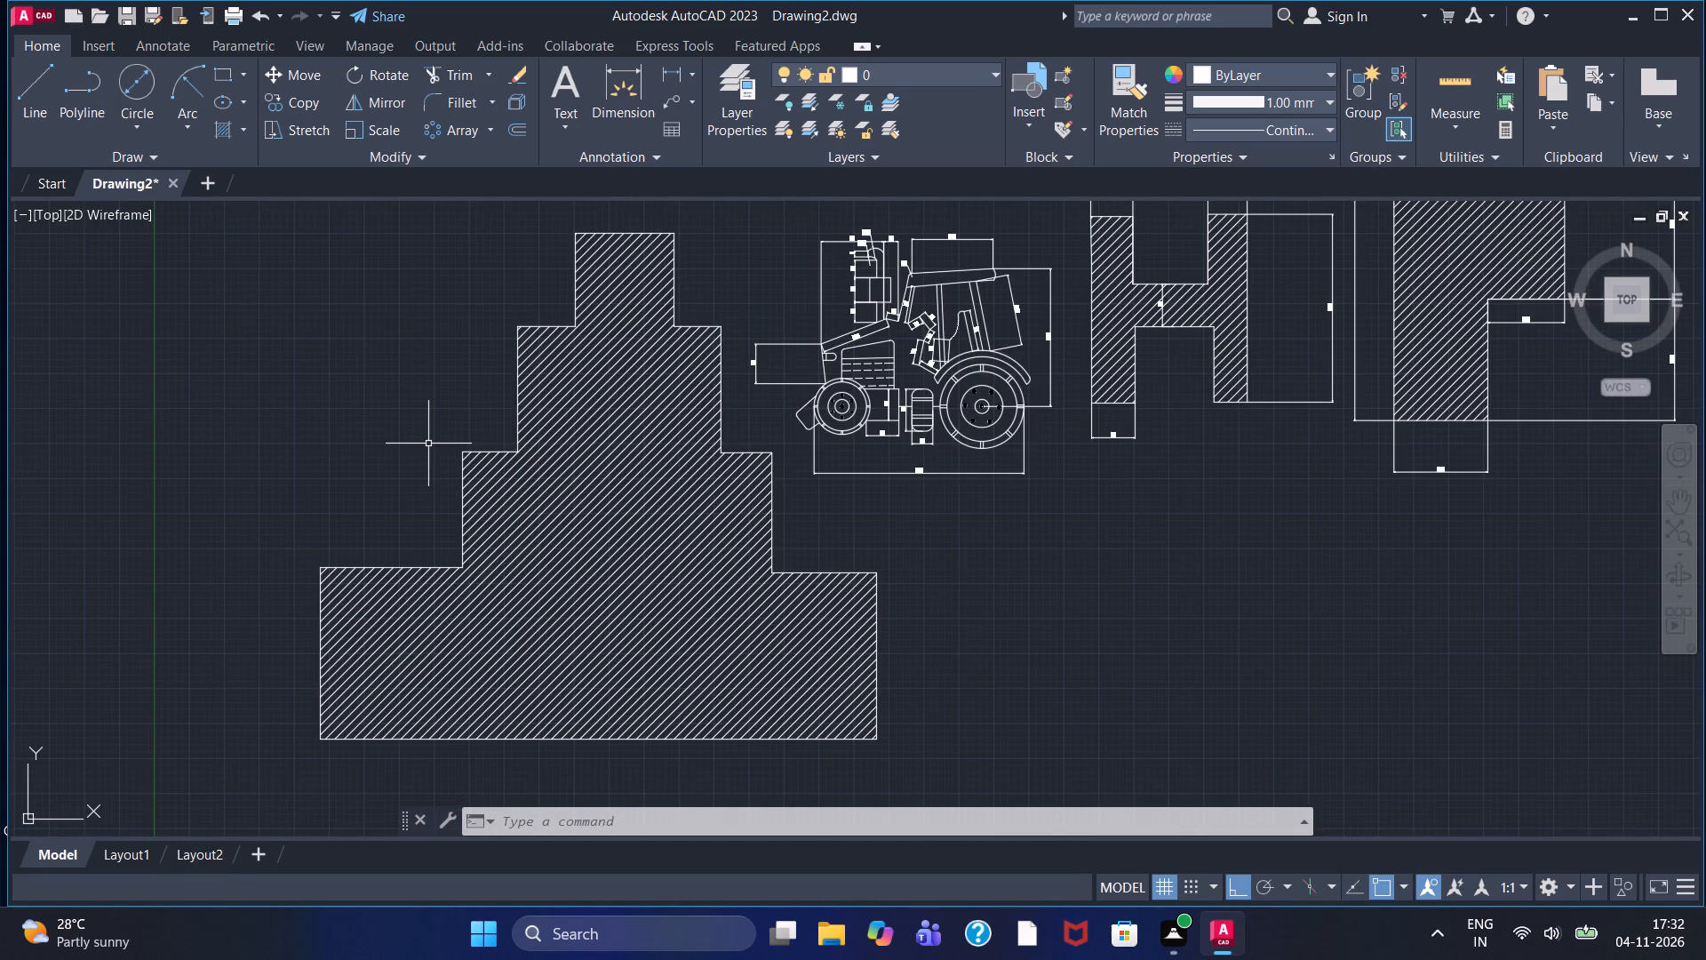
scroll(422, 444, down, 1)
scroll(422, 444, up, 2)
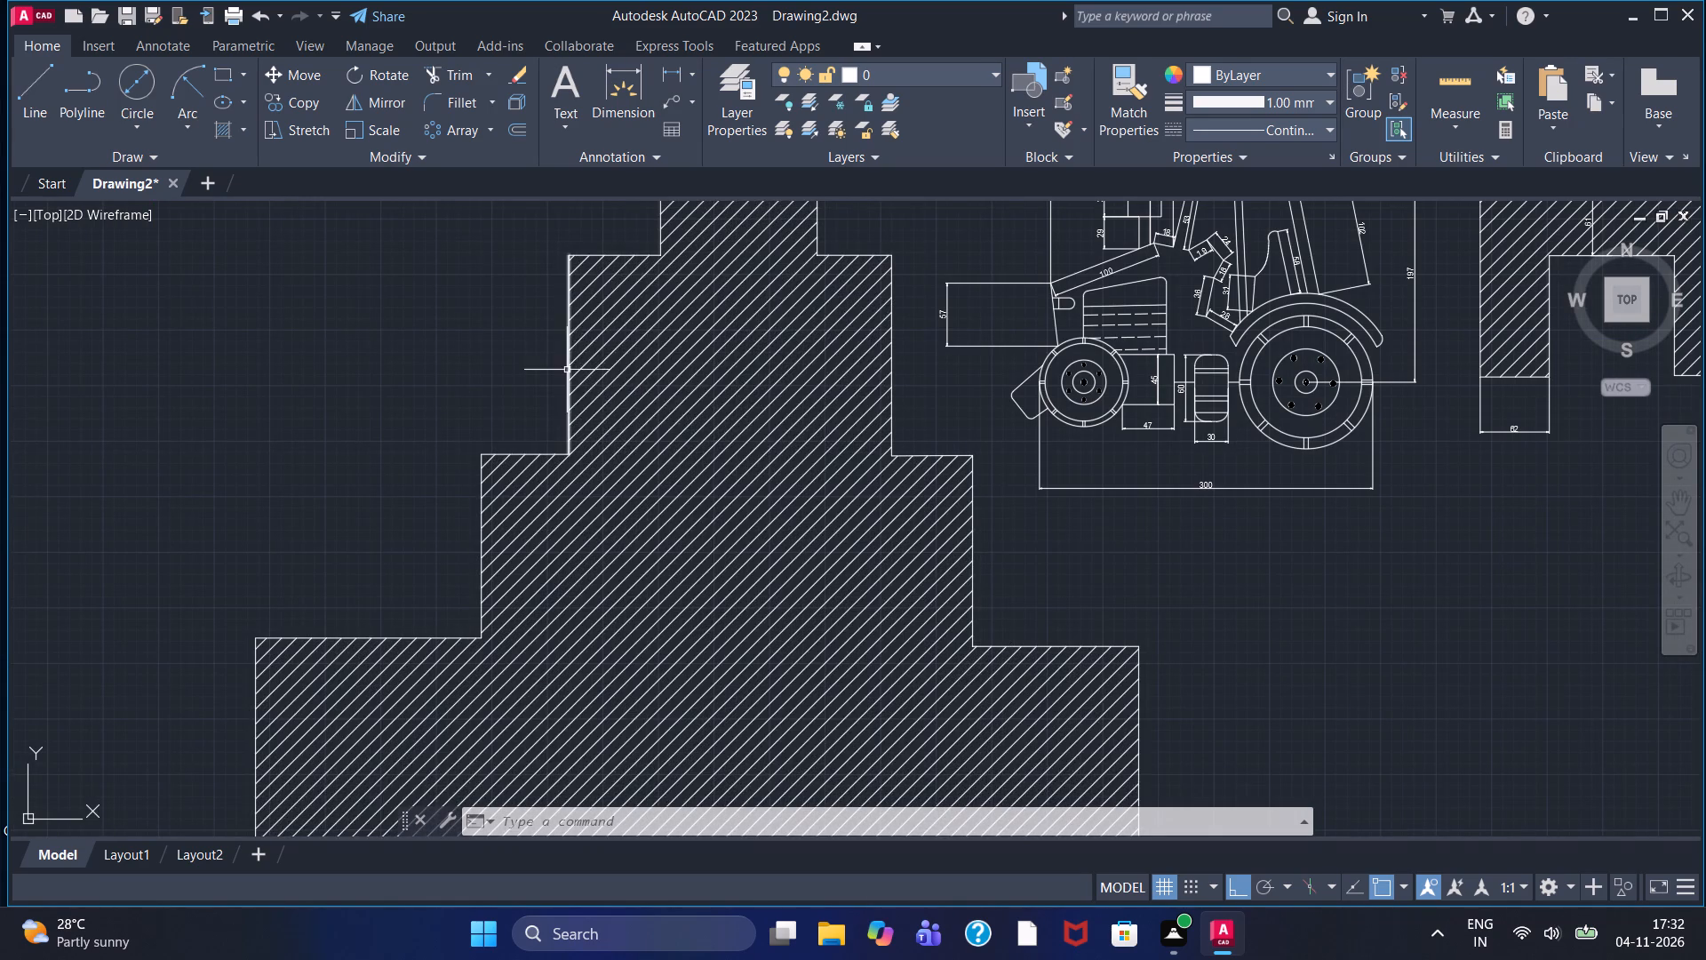
scroll(683, 405, down, 1)
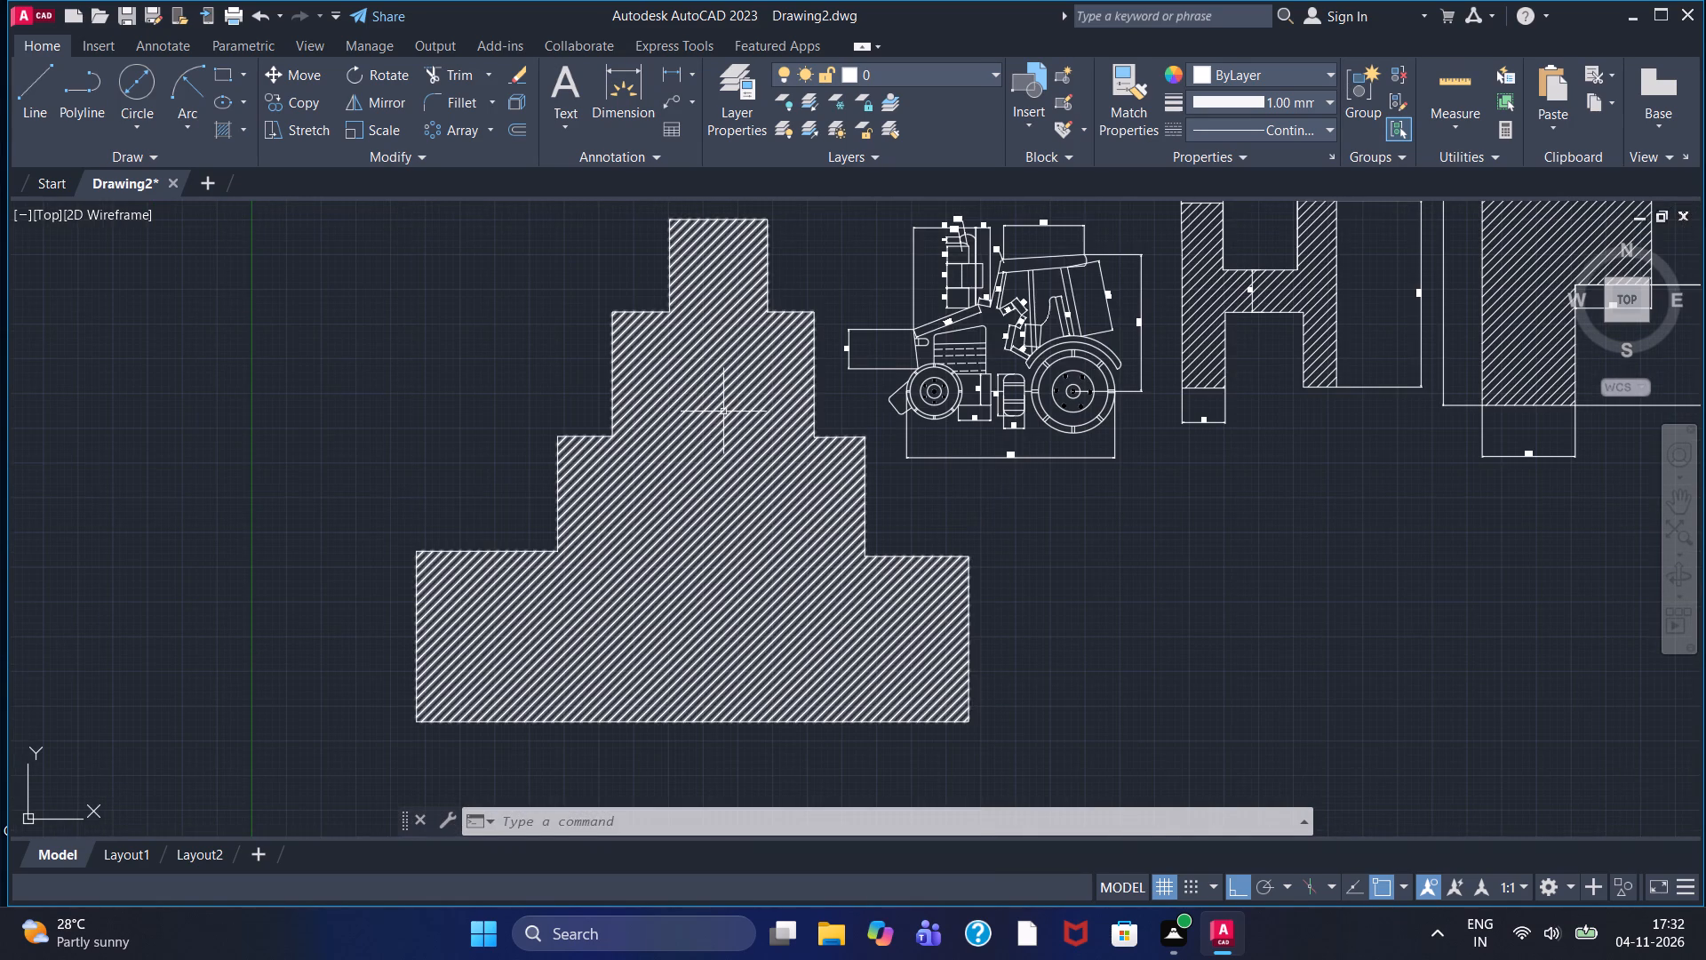
middle_drag(723, 412, 643, 484)
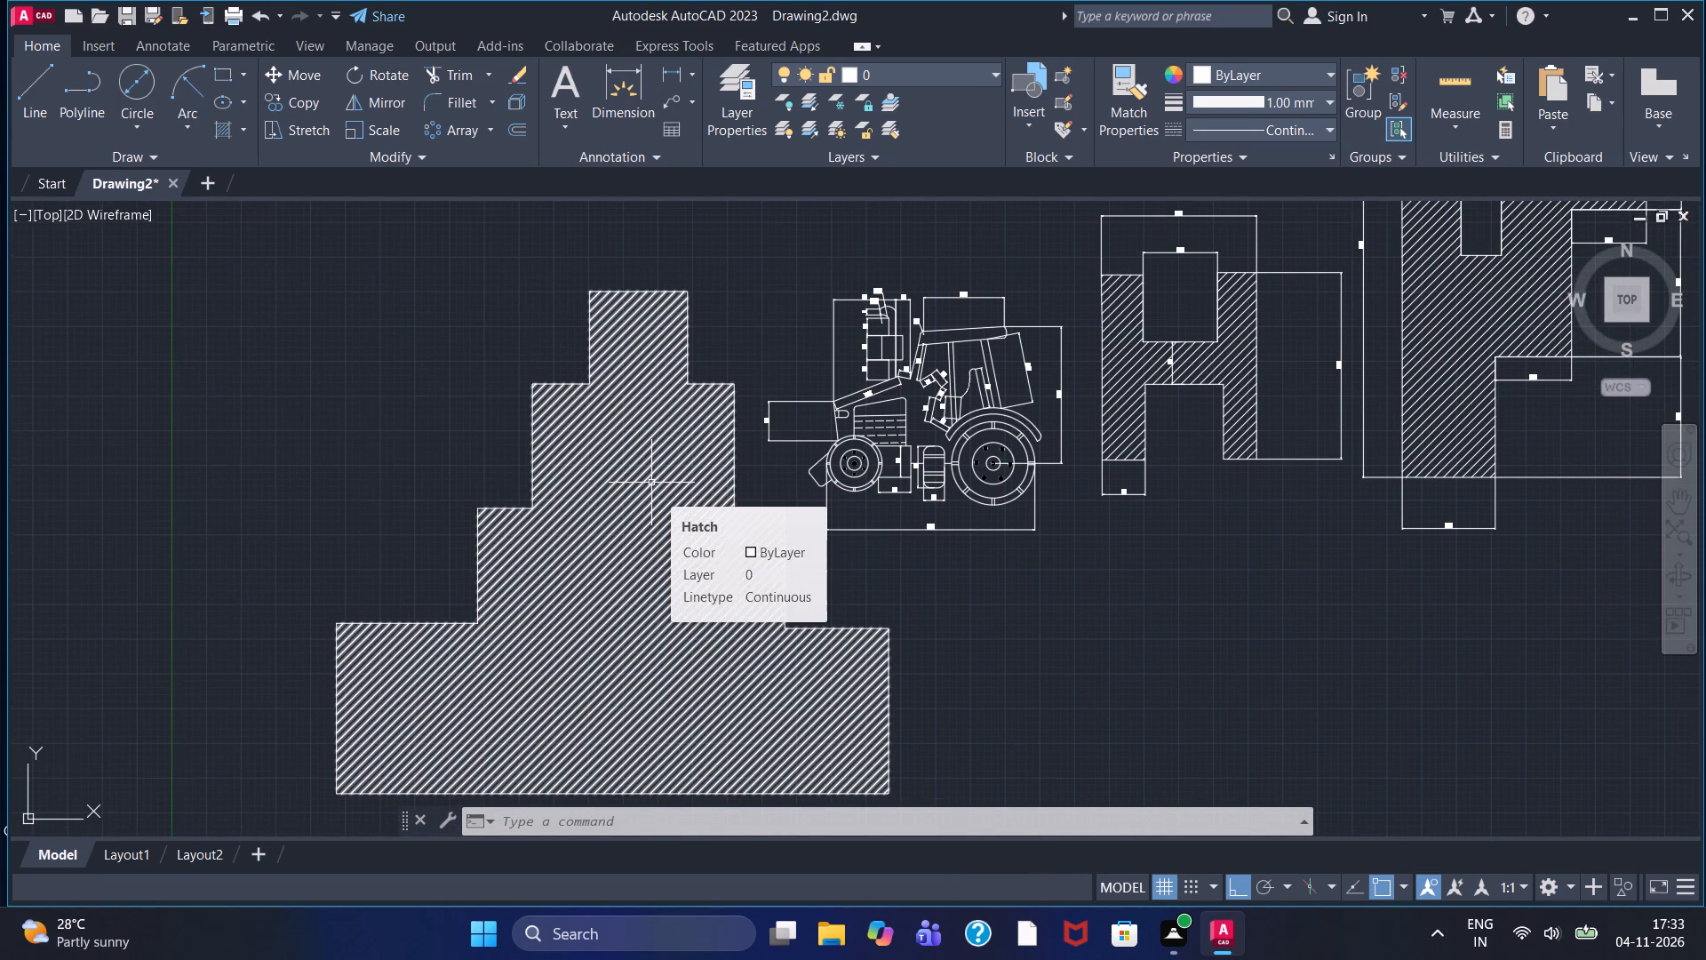
scroll(651, 483, up, 1)
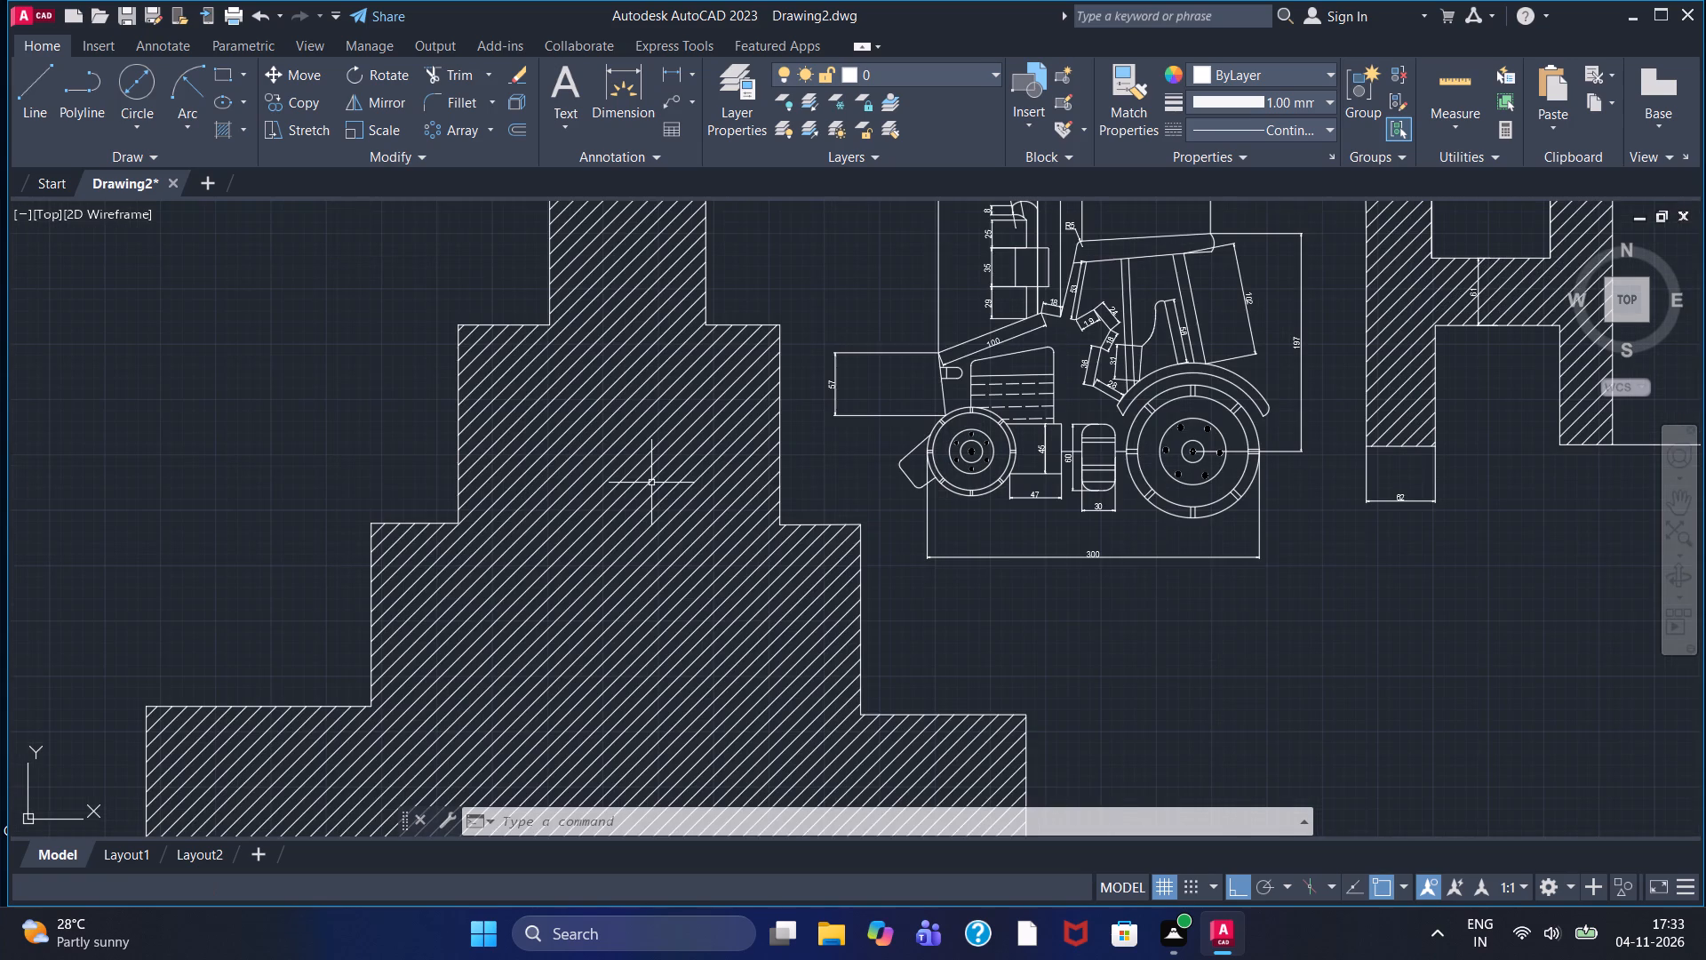
scroll(651, 483, down, 2)
scroll(651, 483, up, 2)
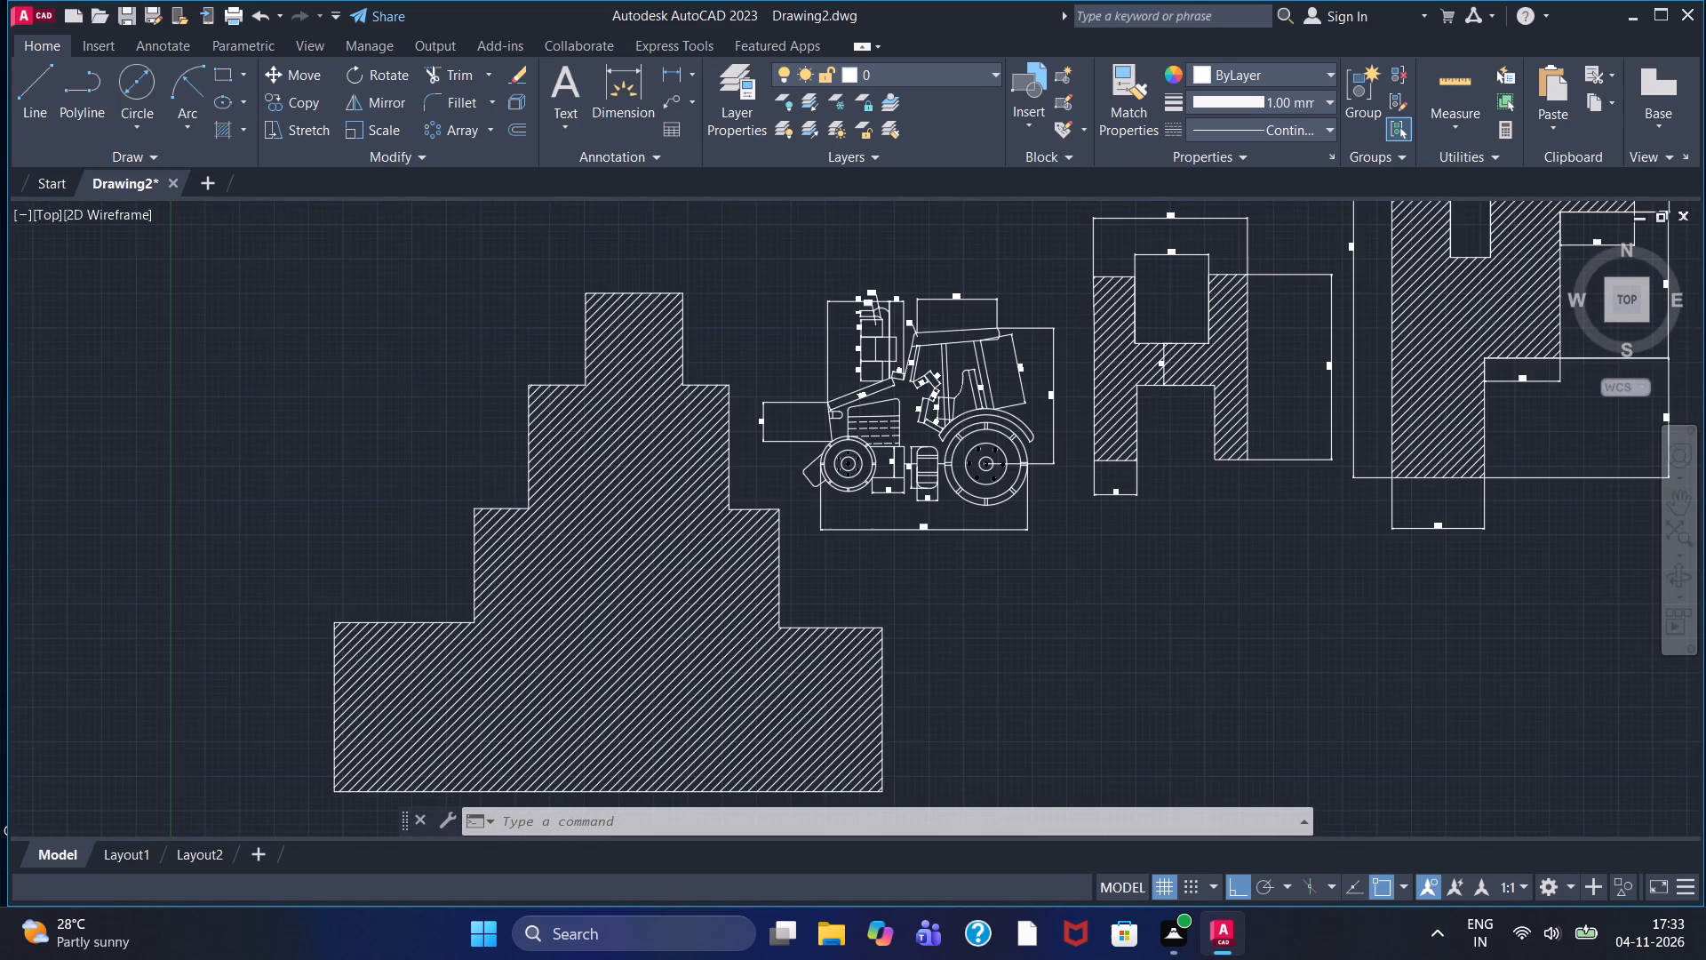
scroll(651, 486, down, 2)
scroll(650, 492, up, 1)
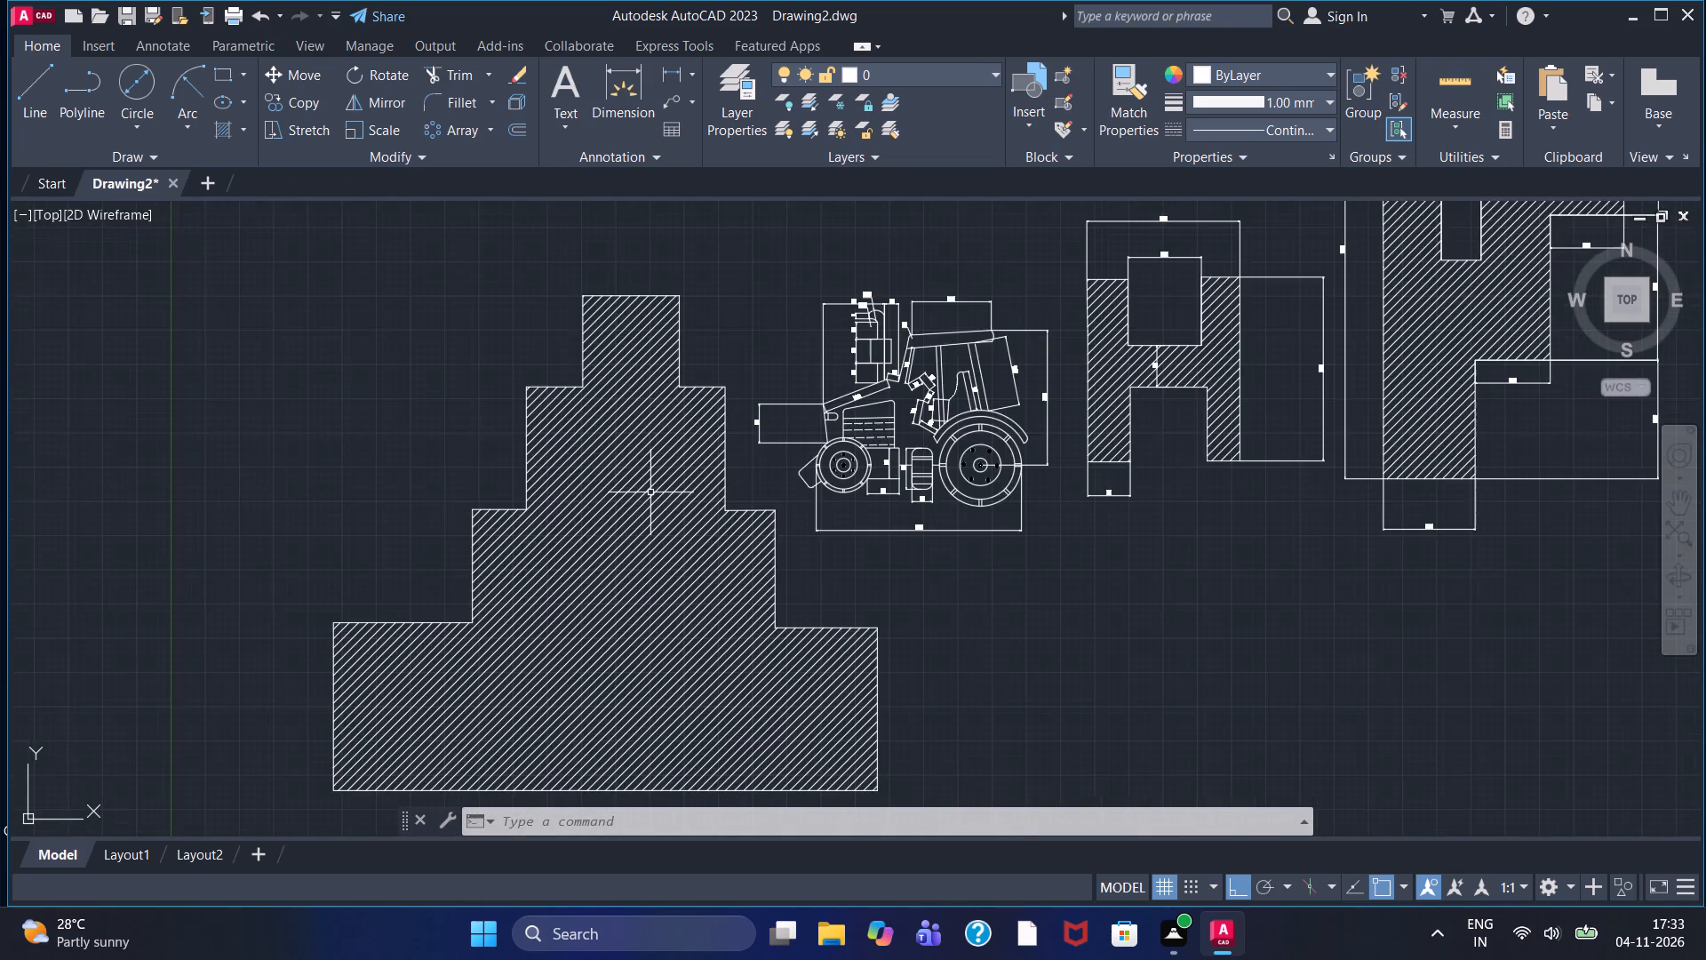
scroll(650, 492, up, 1)
scroll(650, 492, down, 2)
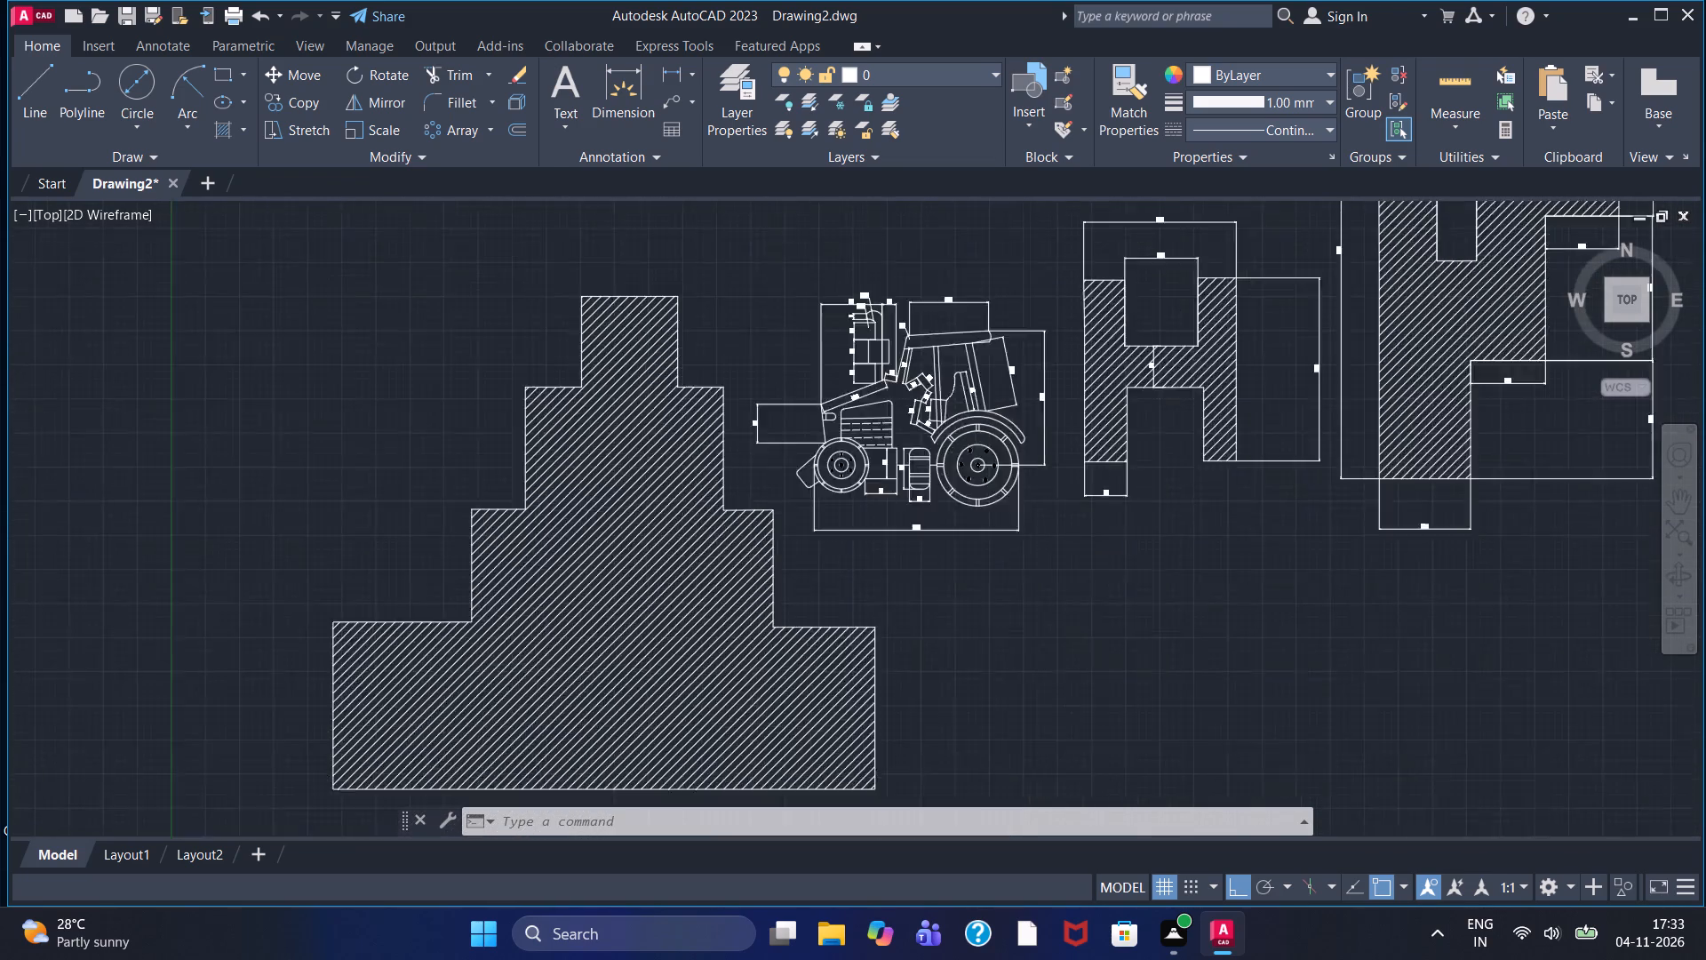
scroll(650, 493, up, 1)
scroll(650, 493, down, 1)
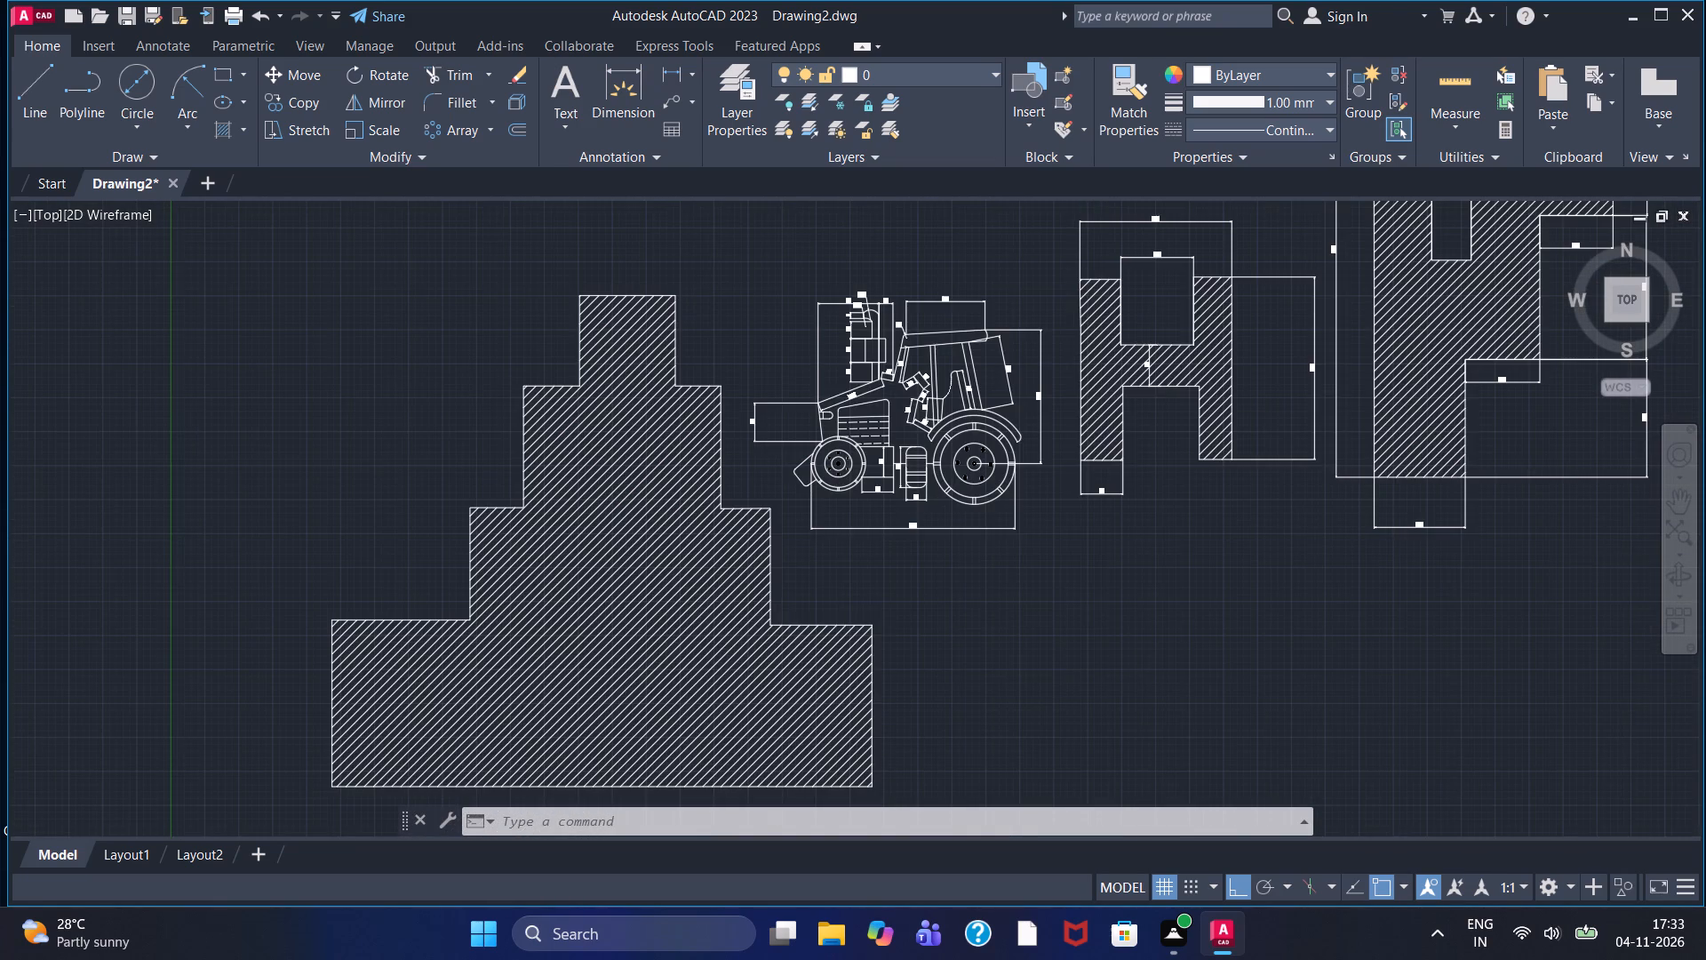
scroll(650, 493, down, 1)
scroll(650, 493, up, 1)
scroll(650, 493, down, 1)
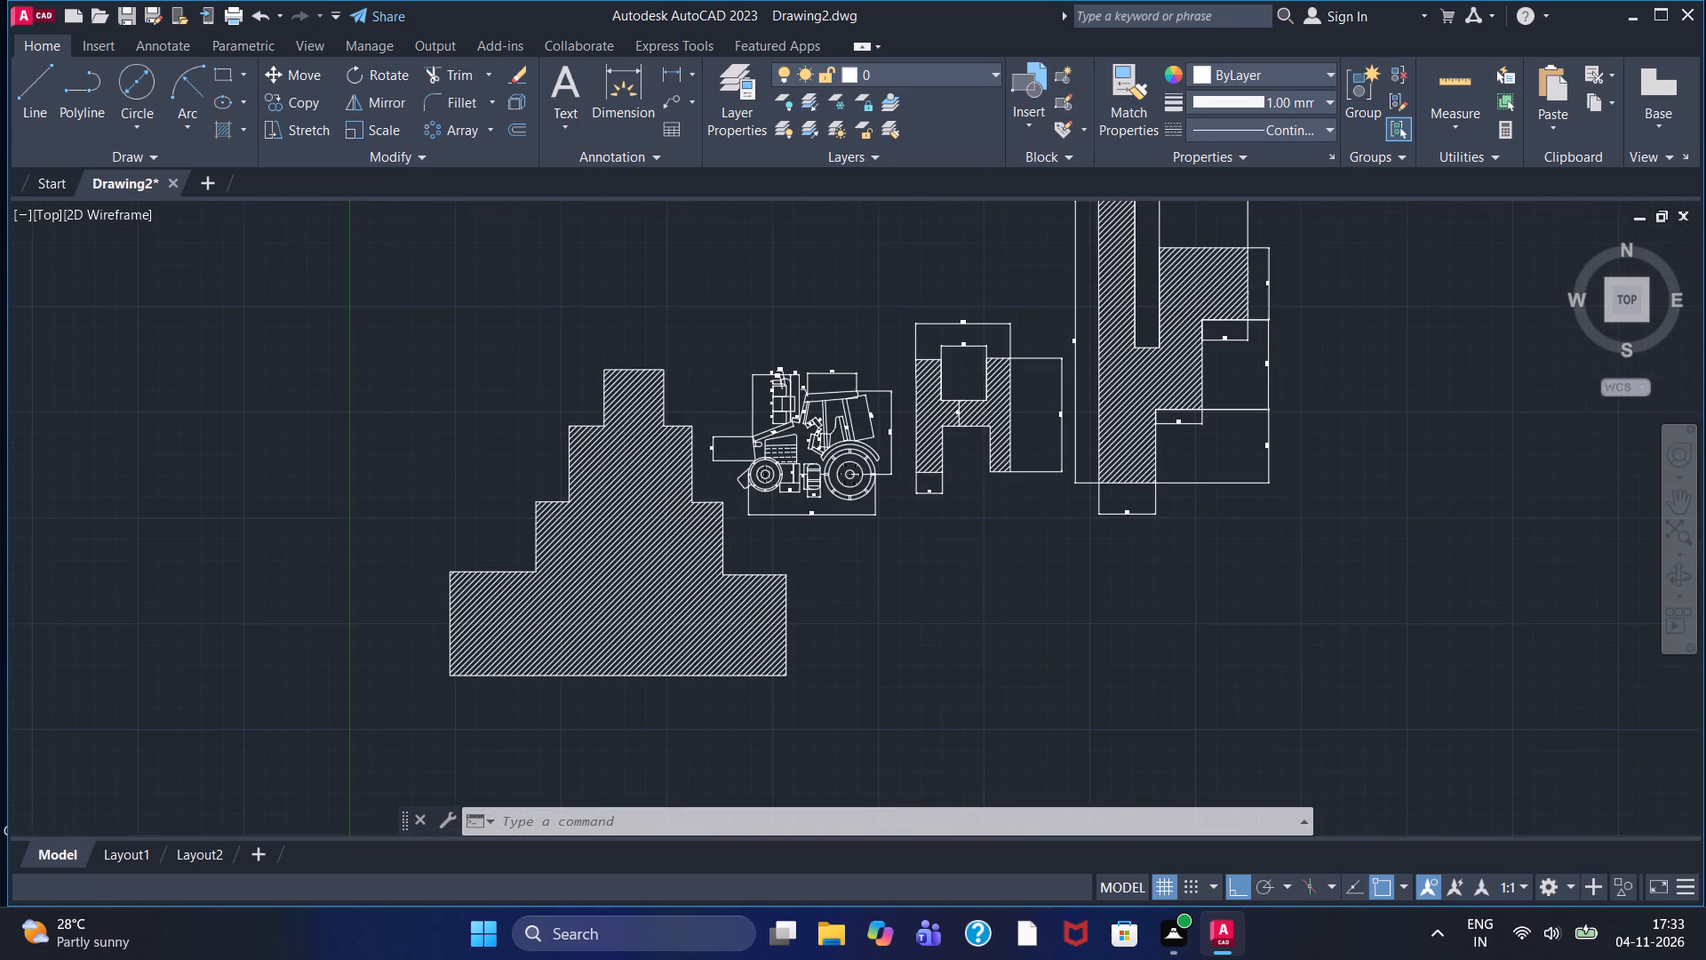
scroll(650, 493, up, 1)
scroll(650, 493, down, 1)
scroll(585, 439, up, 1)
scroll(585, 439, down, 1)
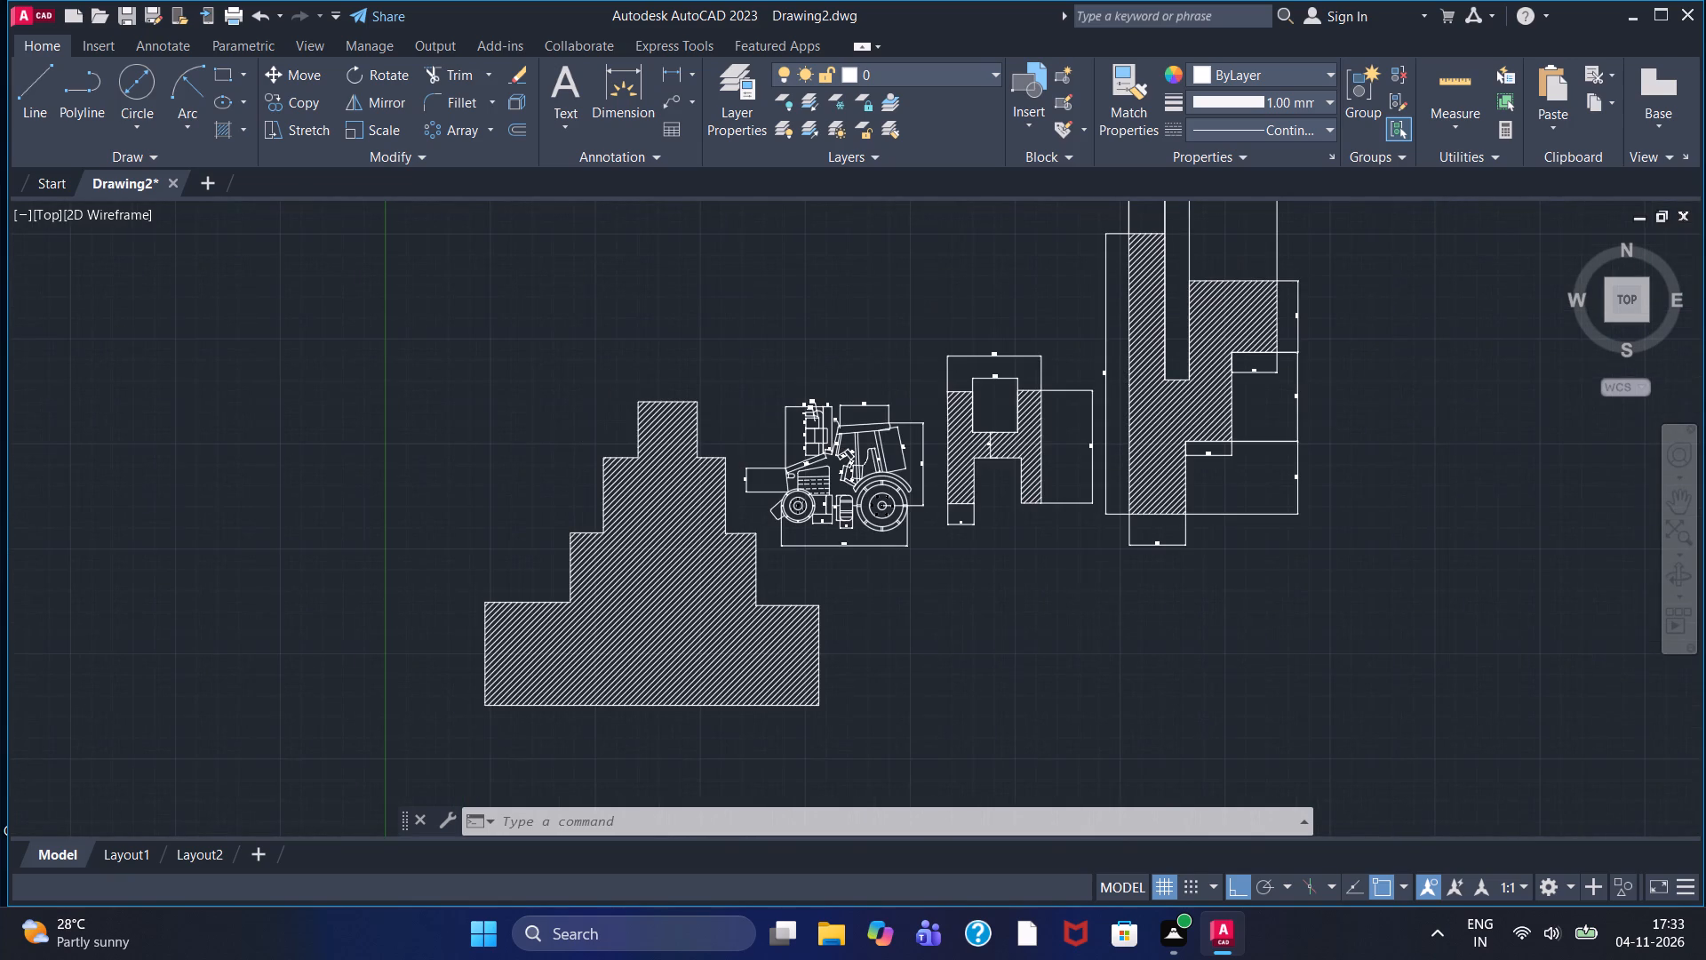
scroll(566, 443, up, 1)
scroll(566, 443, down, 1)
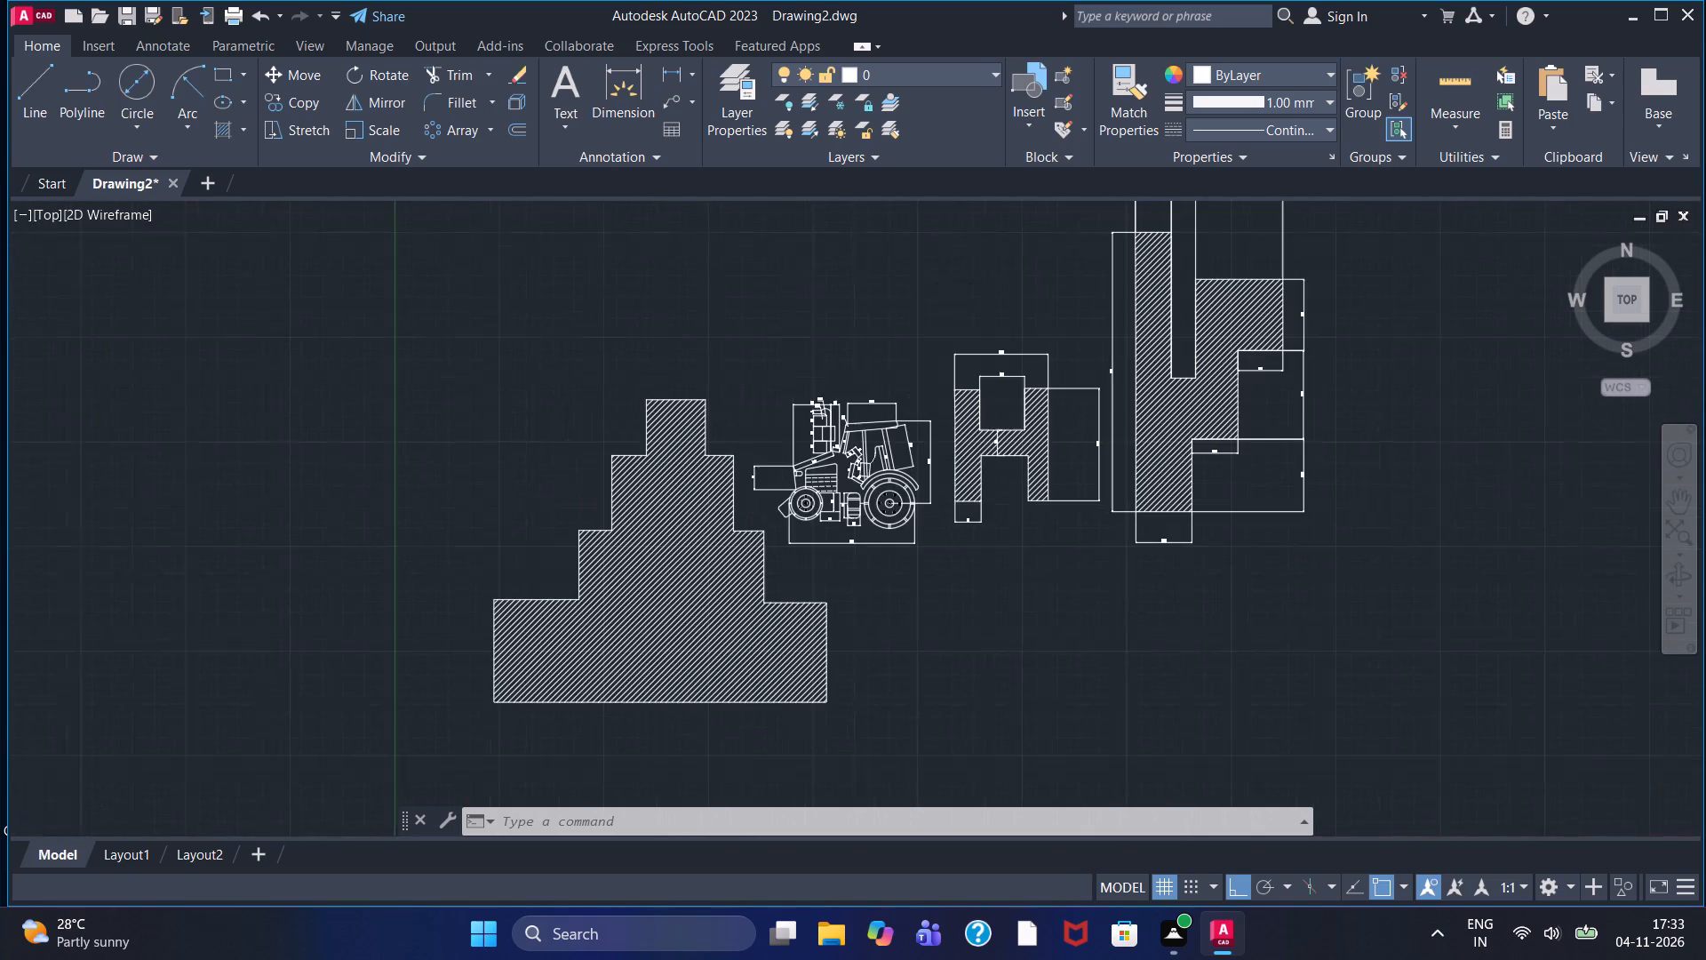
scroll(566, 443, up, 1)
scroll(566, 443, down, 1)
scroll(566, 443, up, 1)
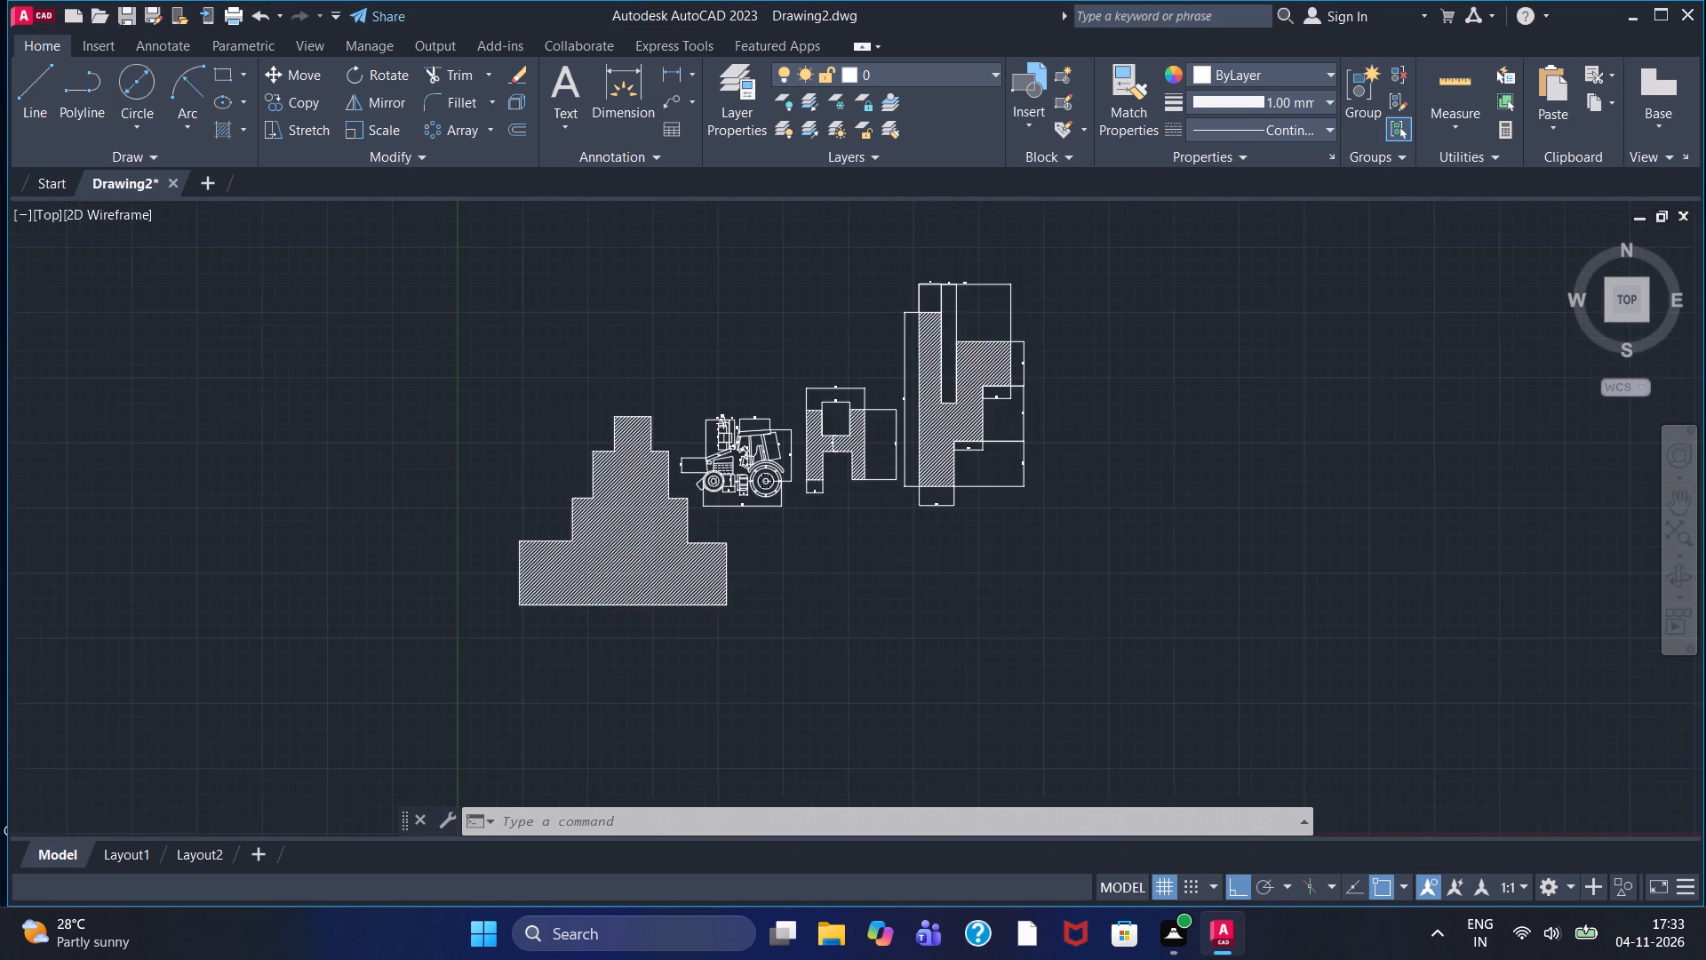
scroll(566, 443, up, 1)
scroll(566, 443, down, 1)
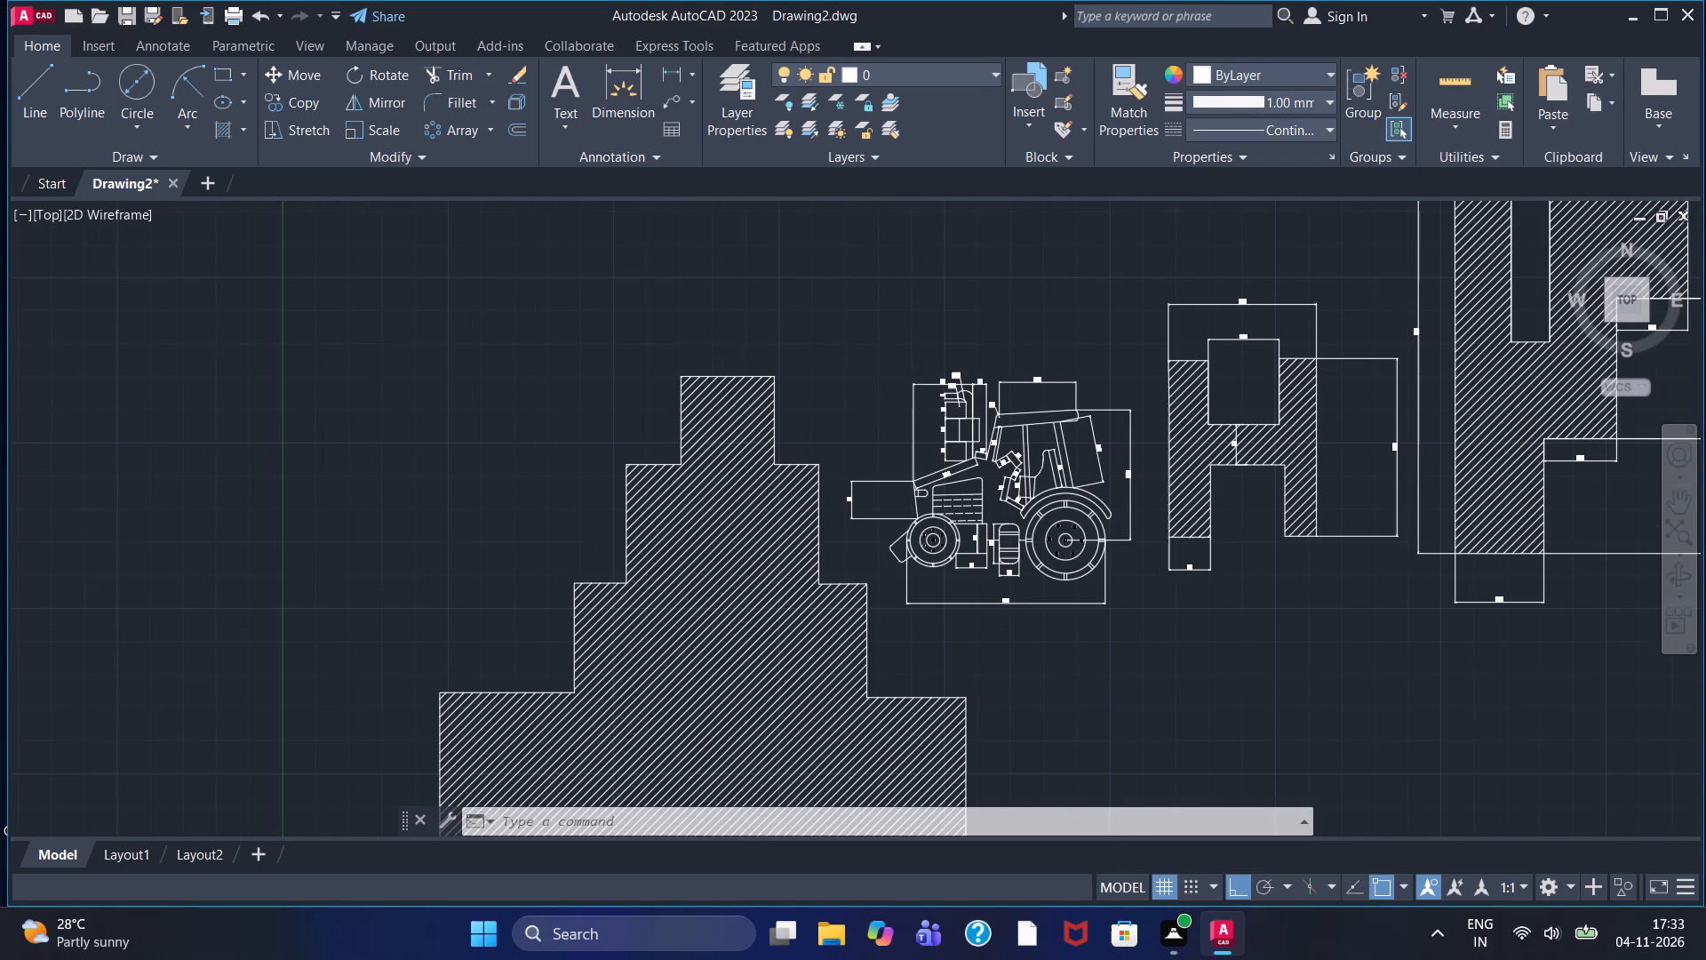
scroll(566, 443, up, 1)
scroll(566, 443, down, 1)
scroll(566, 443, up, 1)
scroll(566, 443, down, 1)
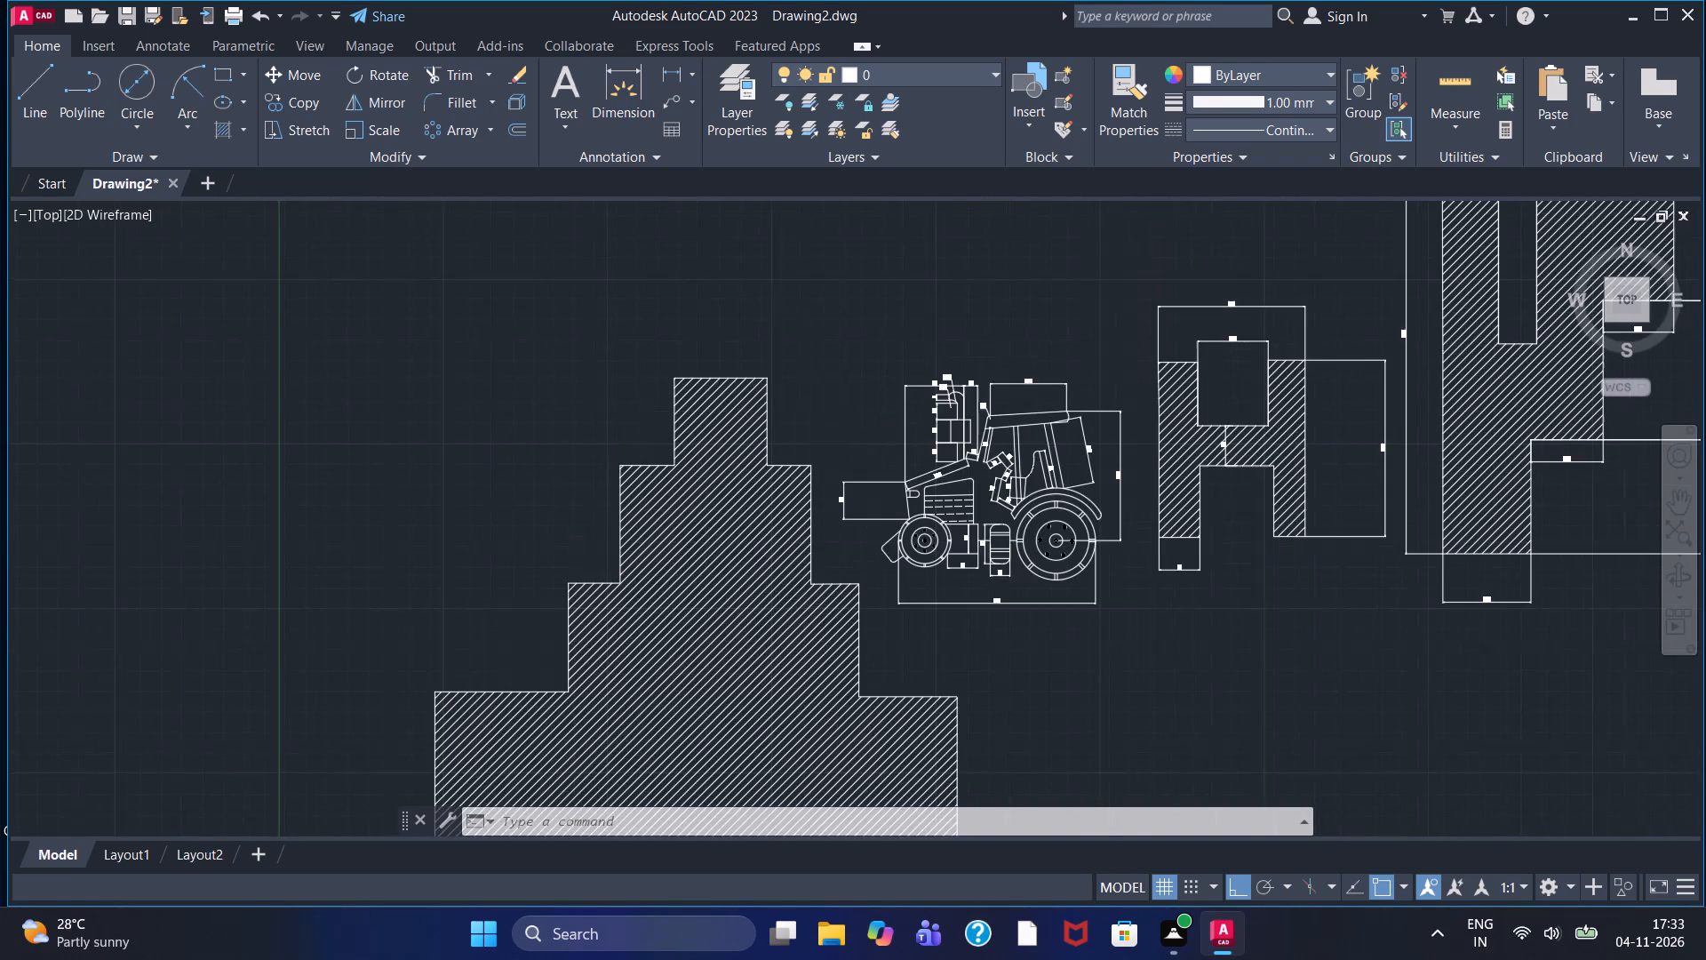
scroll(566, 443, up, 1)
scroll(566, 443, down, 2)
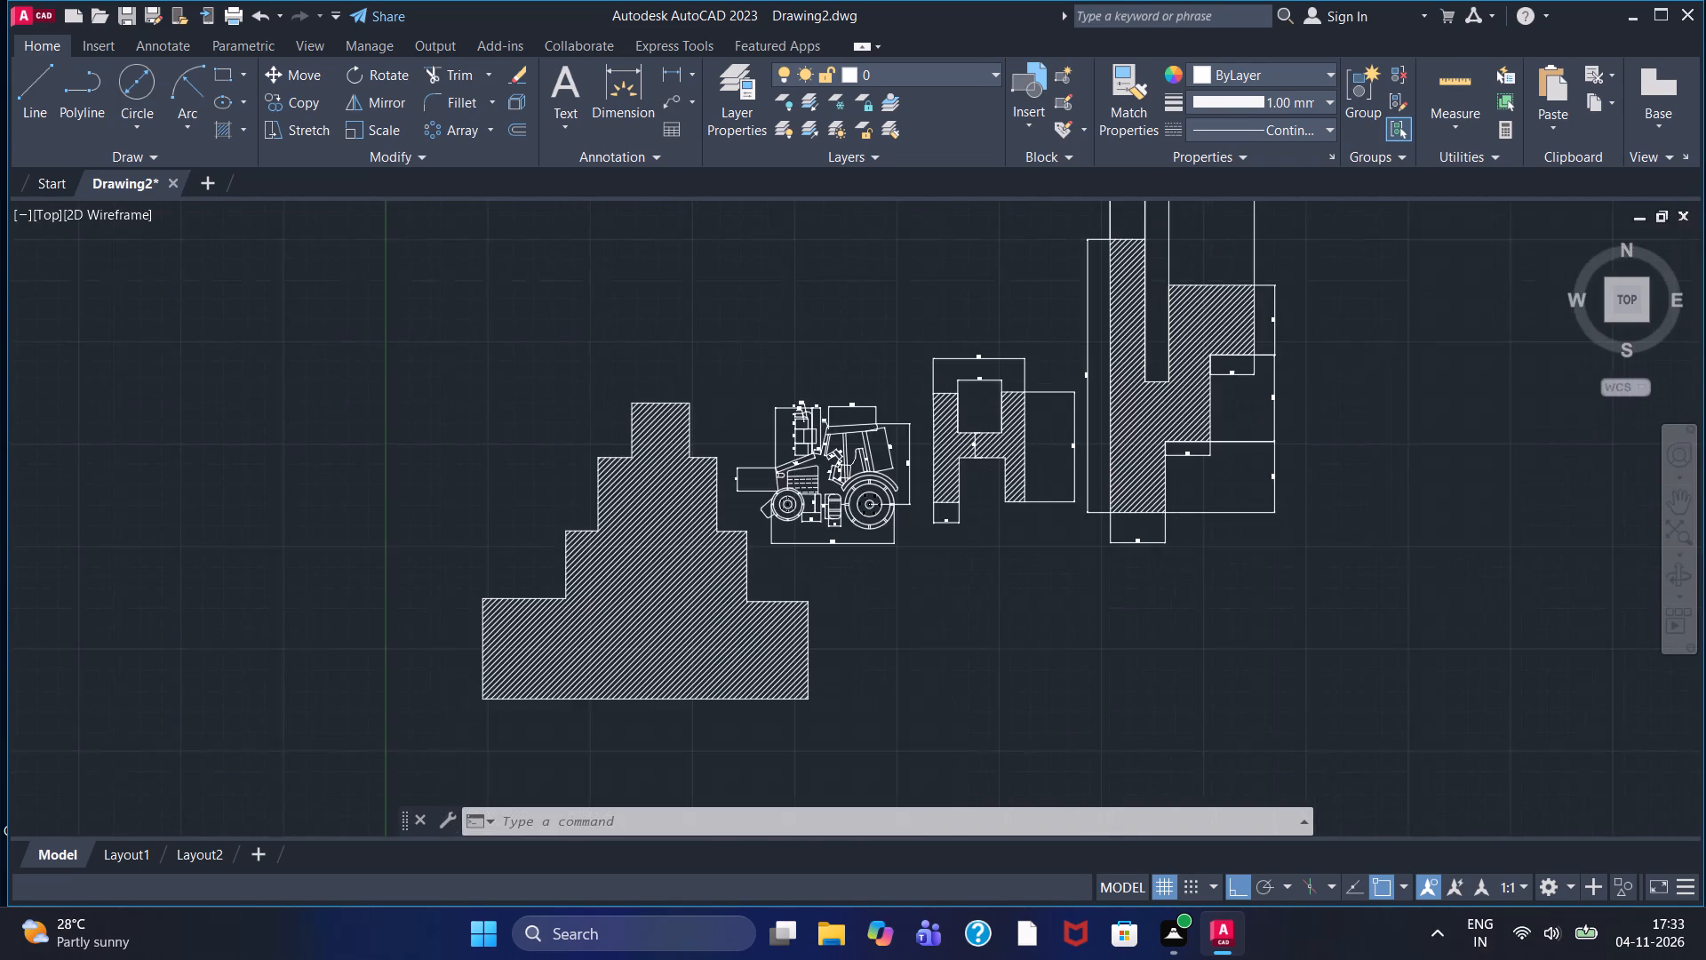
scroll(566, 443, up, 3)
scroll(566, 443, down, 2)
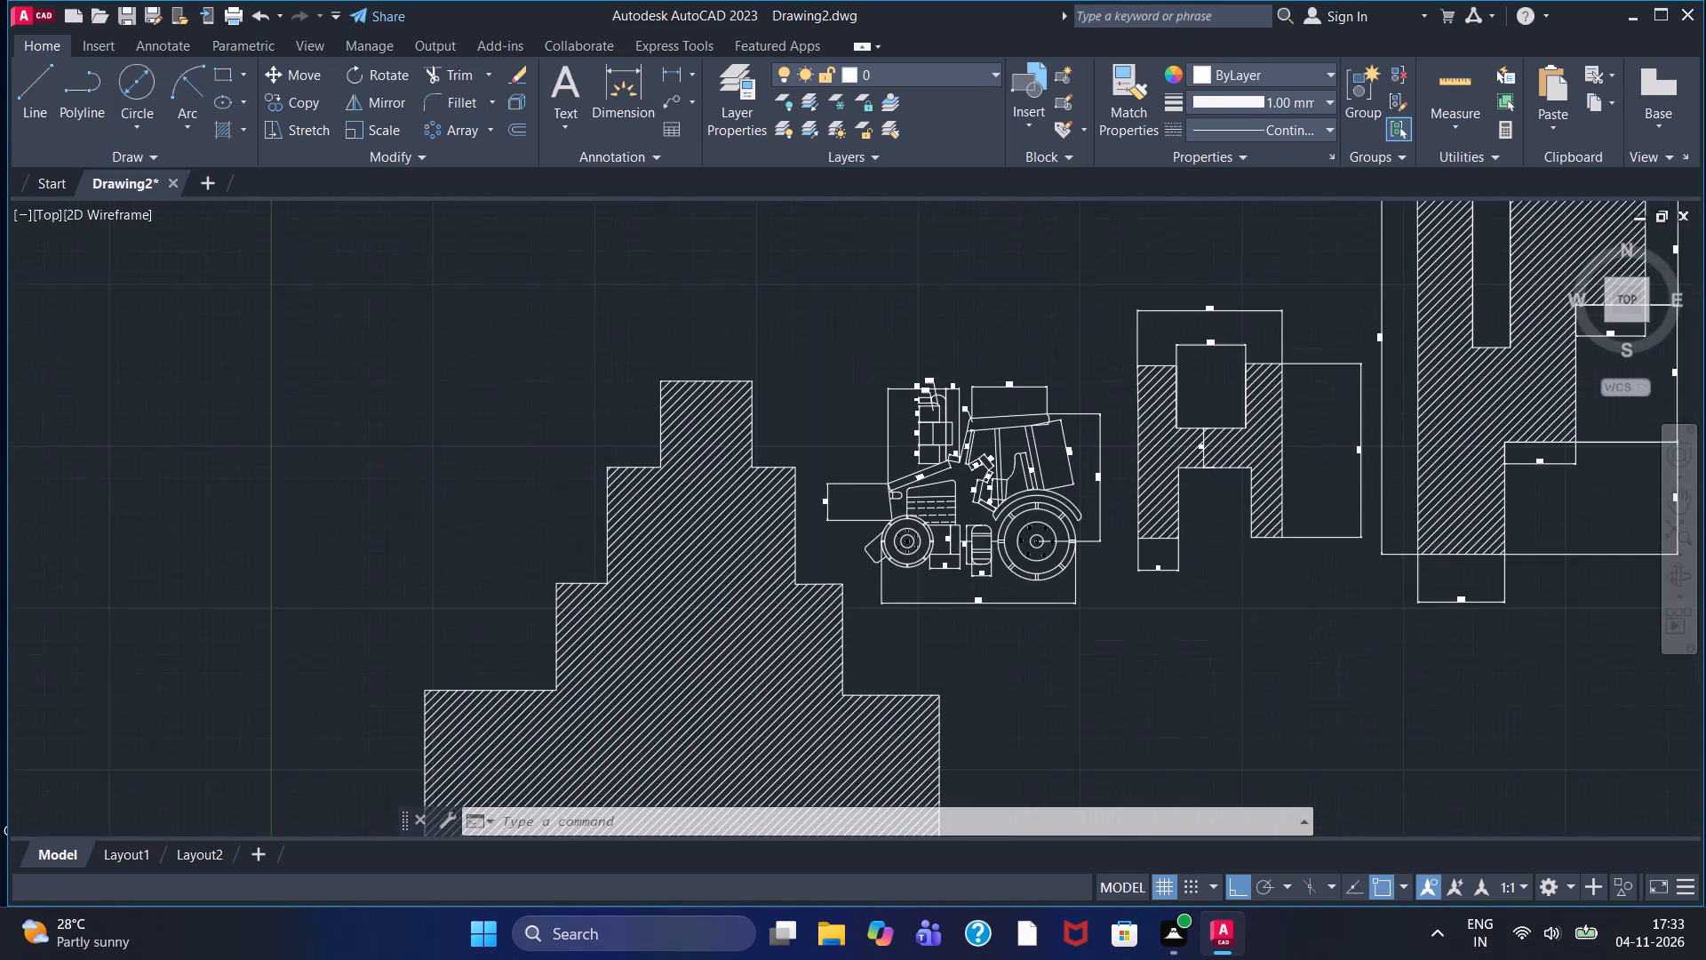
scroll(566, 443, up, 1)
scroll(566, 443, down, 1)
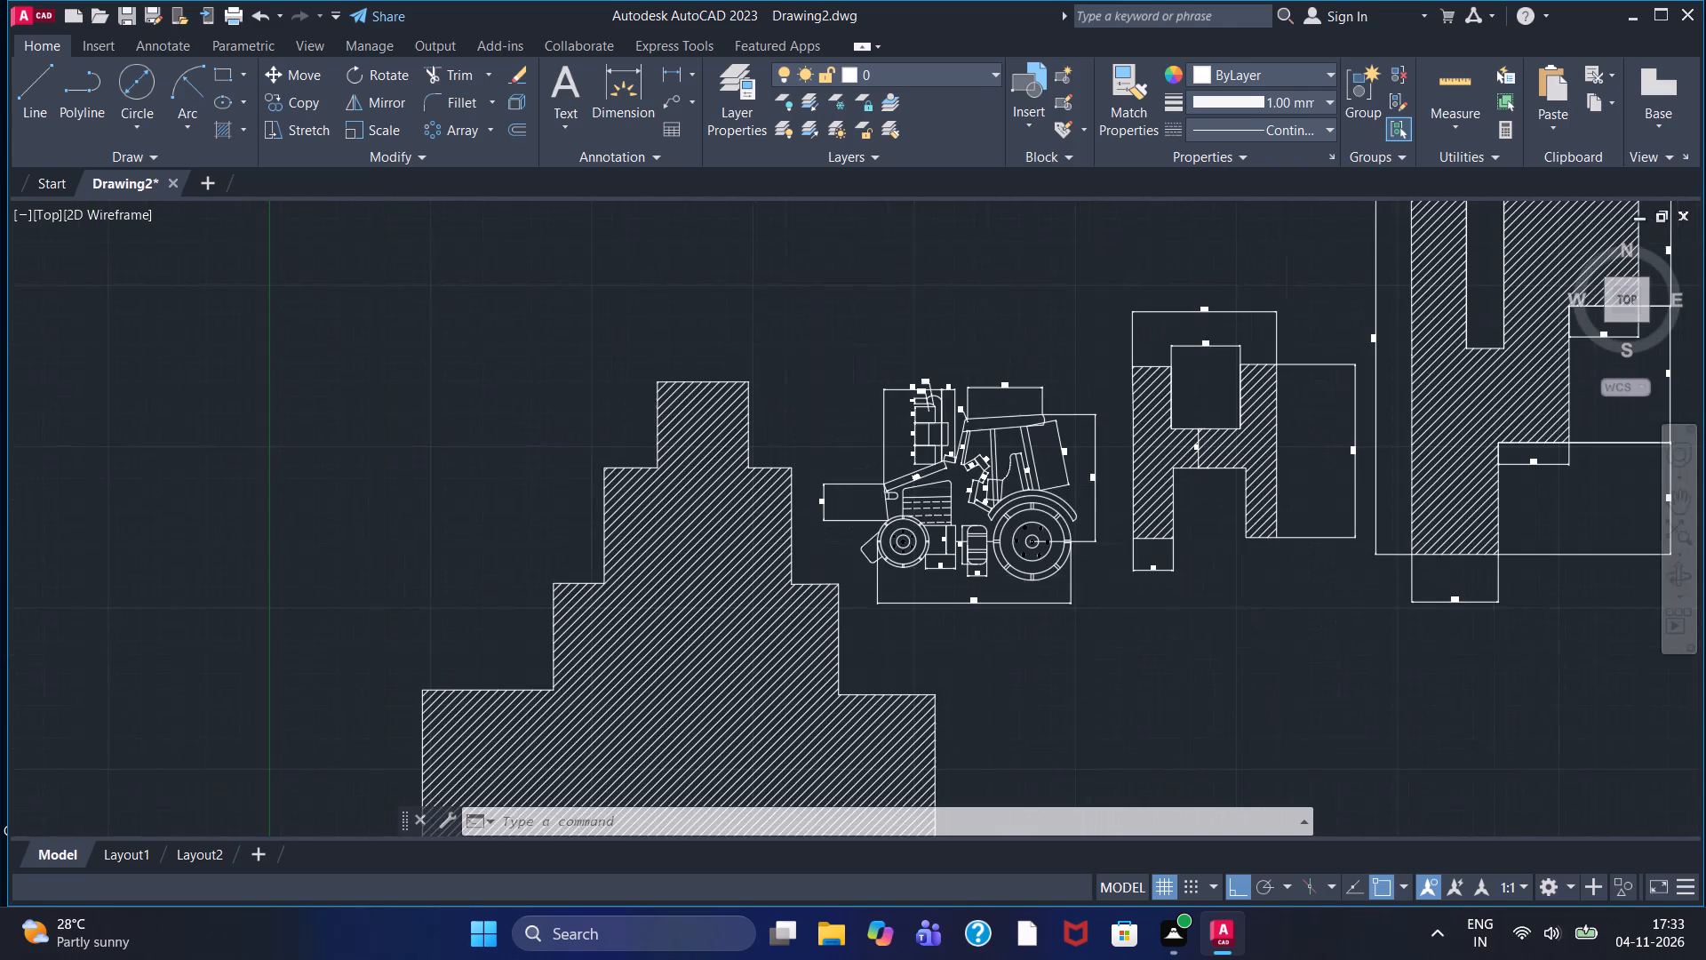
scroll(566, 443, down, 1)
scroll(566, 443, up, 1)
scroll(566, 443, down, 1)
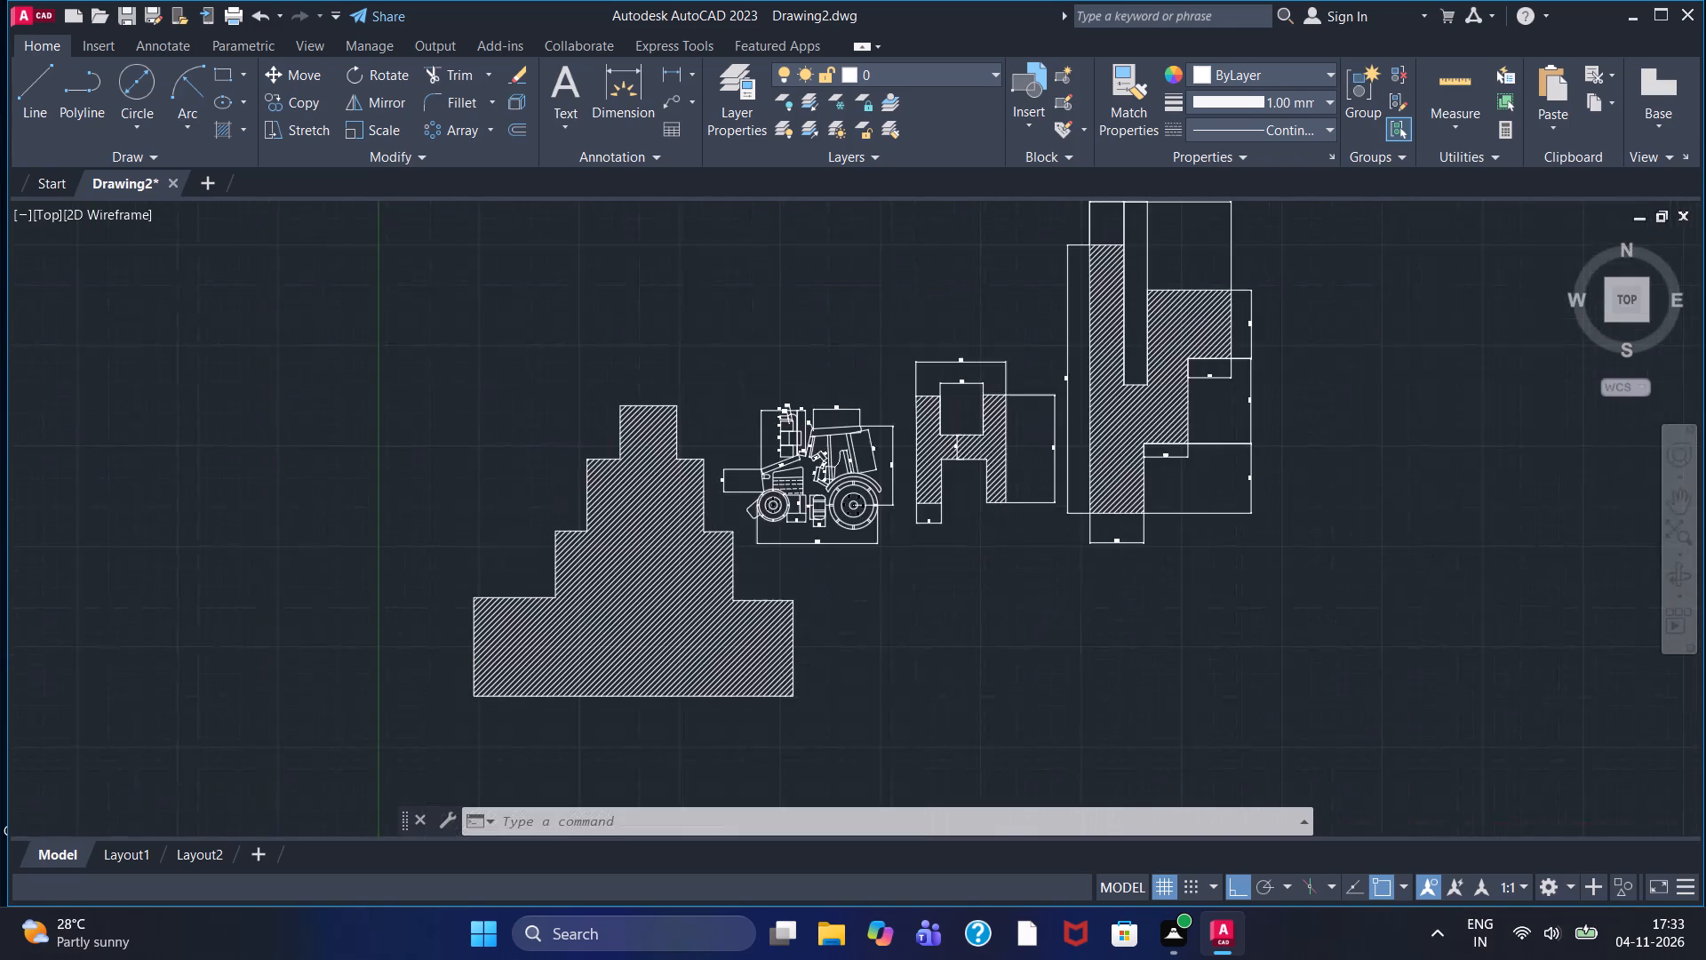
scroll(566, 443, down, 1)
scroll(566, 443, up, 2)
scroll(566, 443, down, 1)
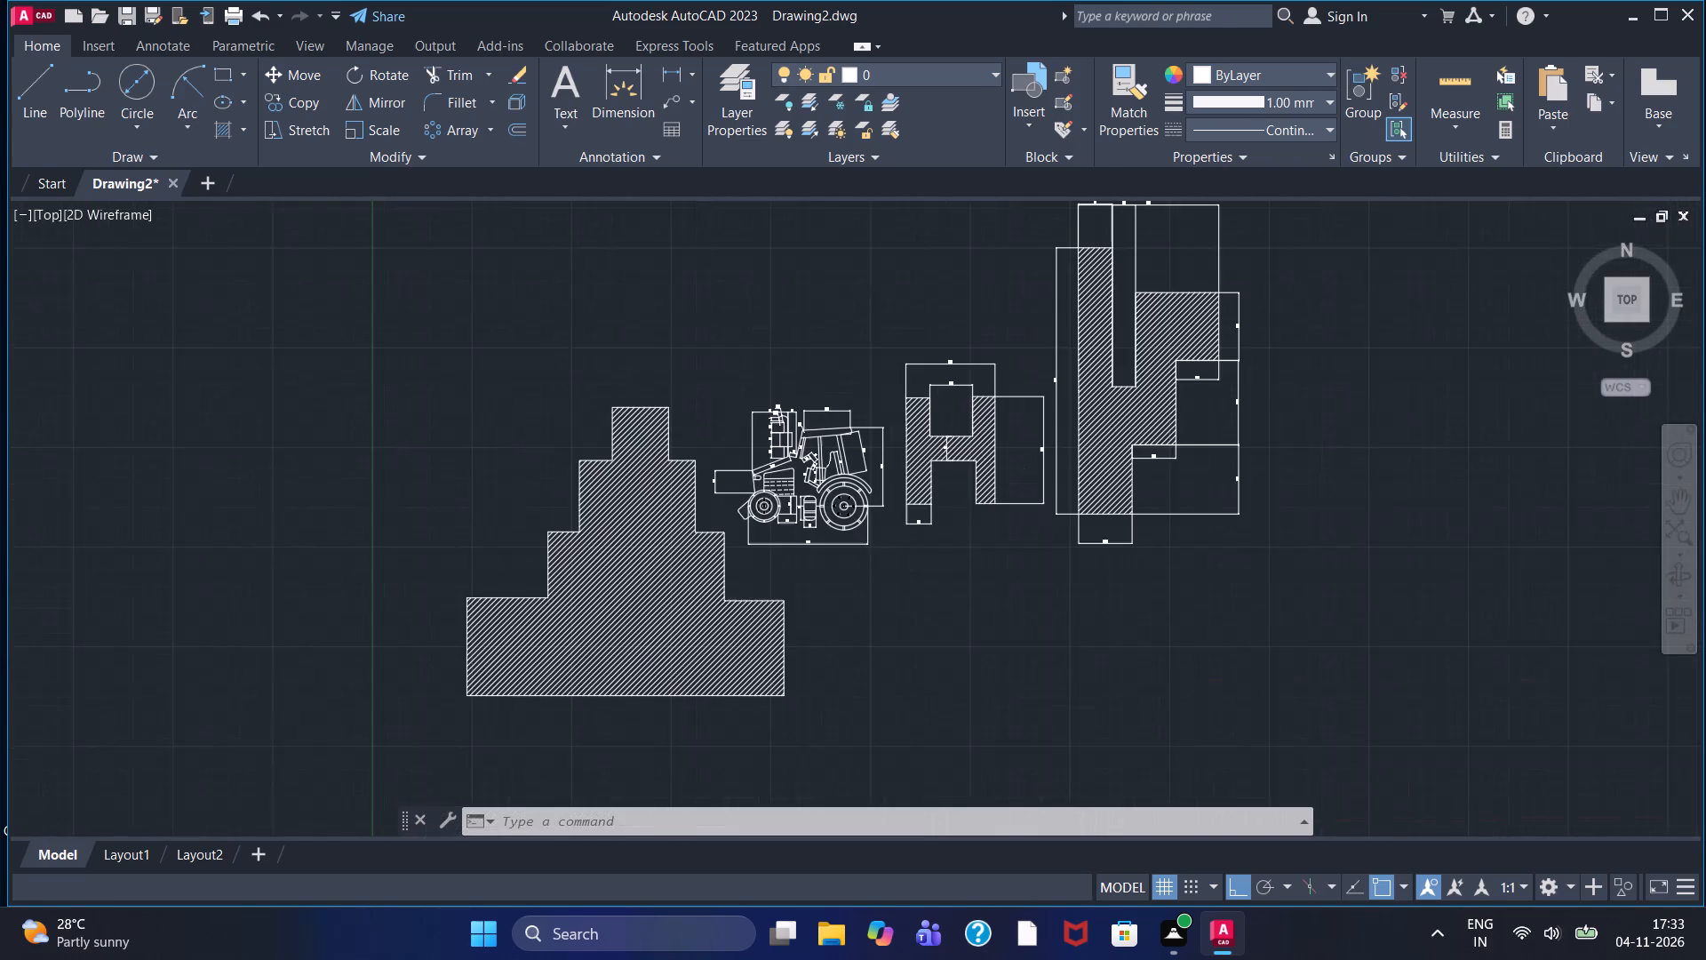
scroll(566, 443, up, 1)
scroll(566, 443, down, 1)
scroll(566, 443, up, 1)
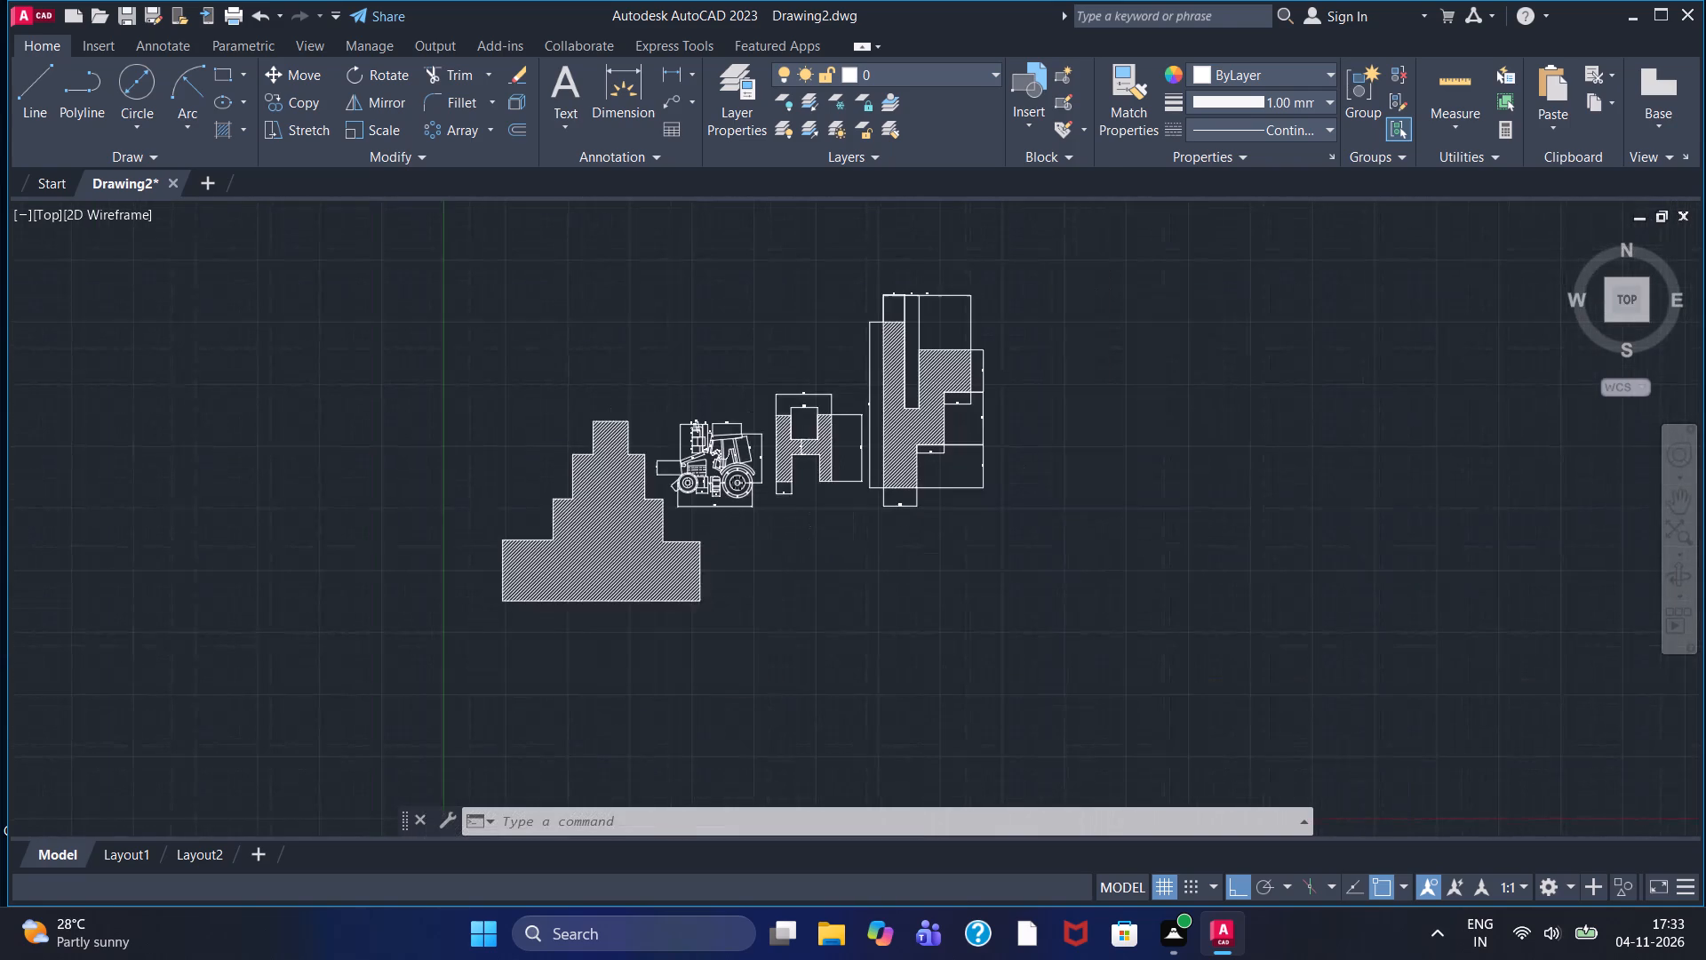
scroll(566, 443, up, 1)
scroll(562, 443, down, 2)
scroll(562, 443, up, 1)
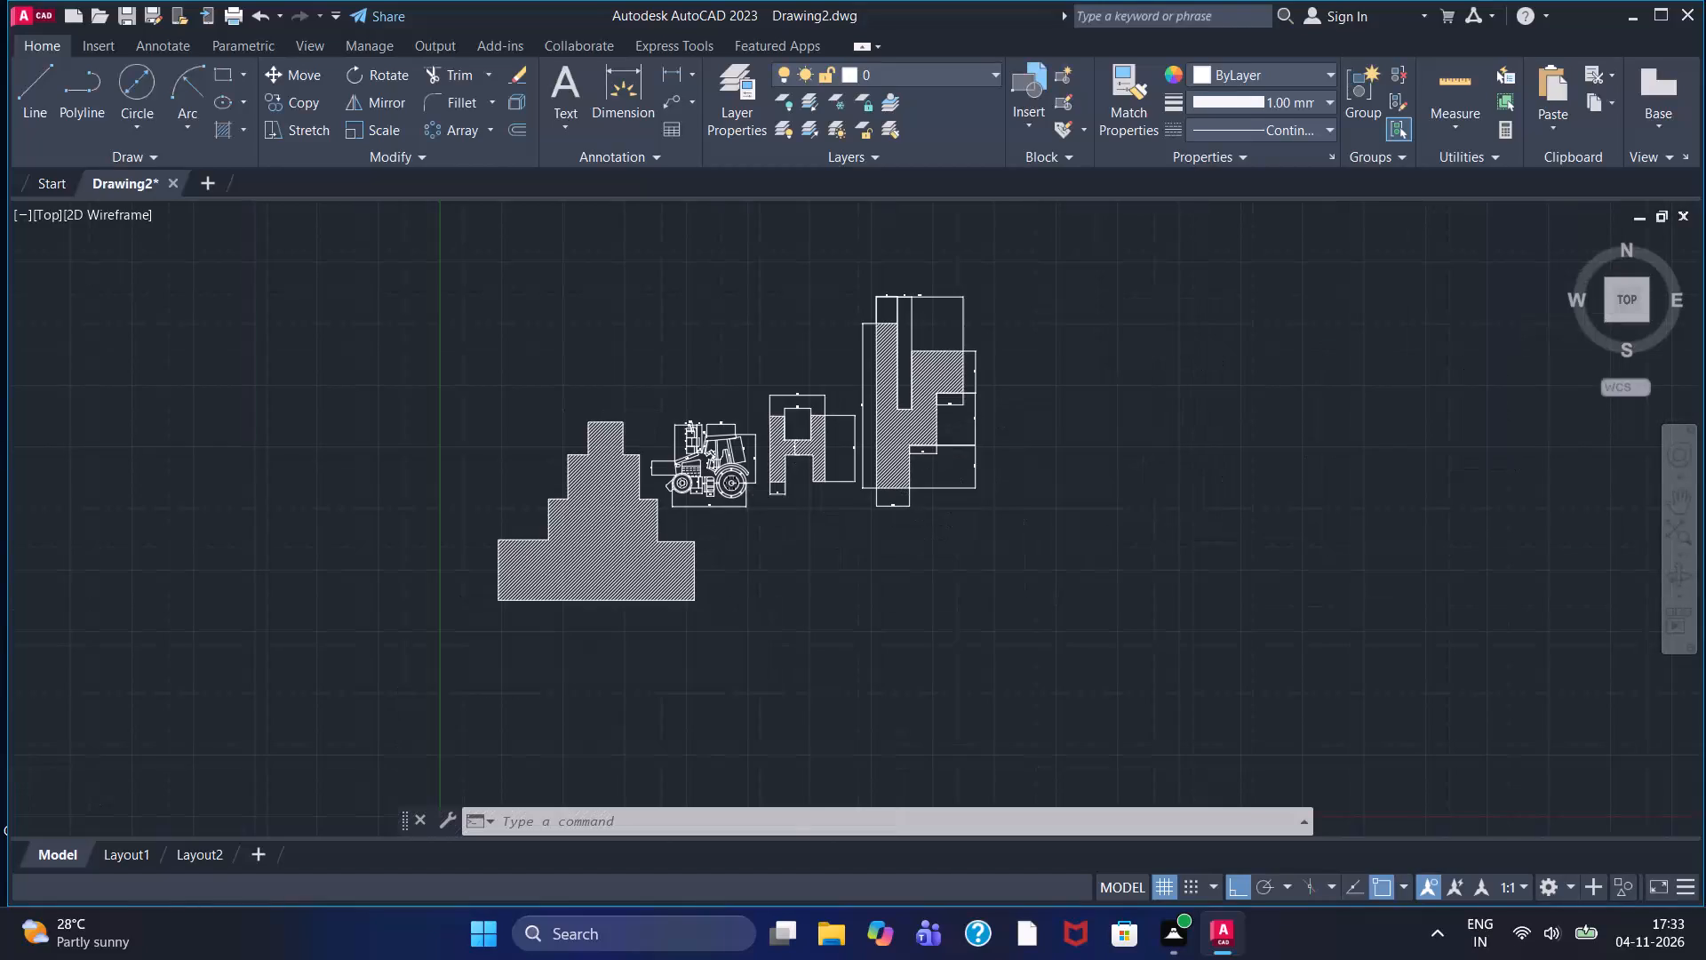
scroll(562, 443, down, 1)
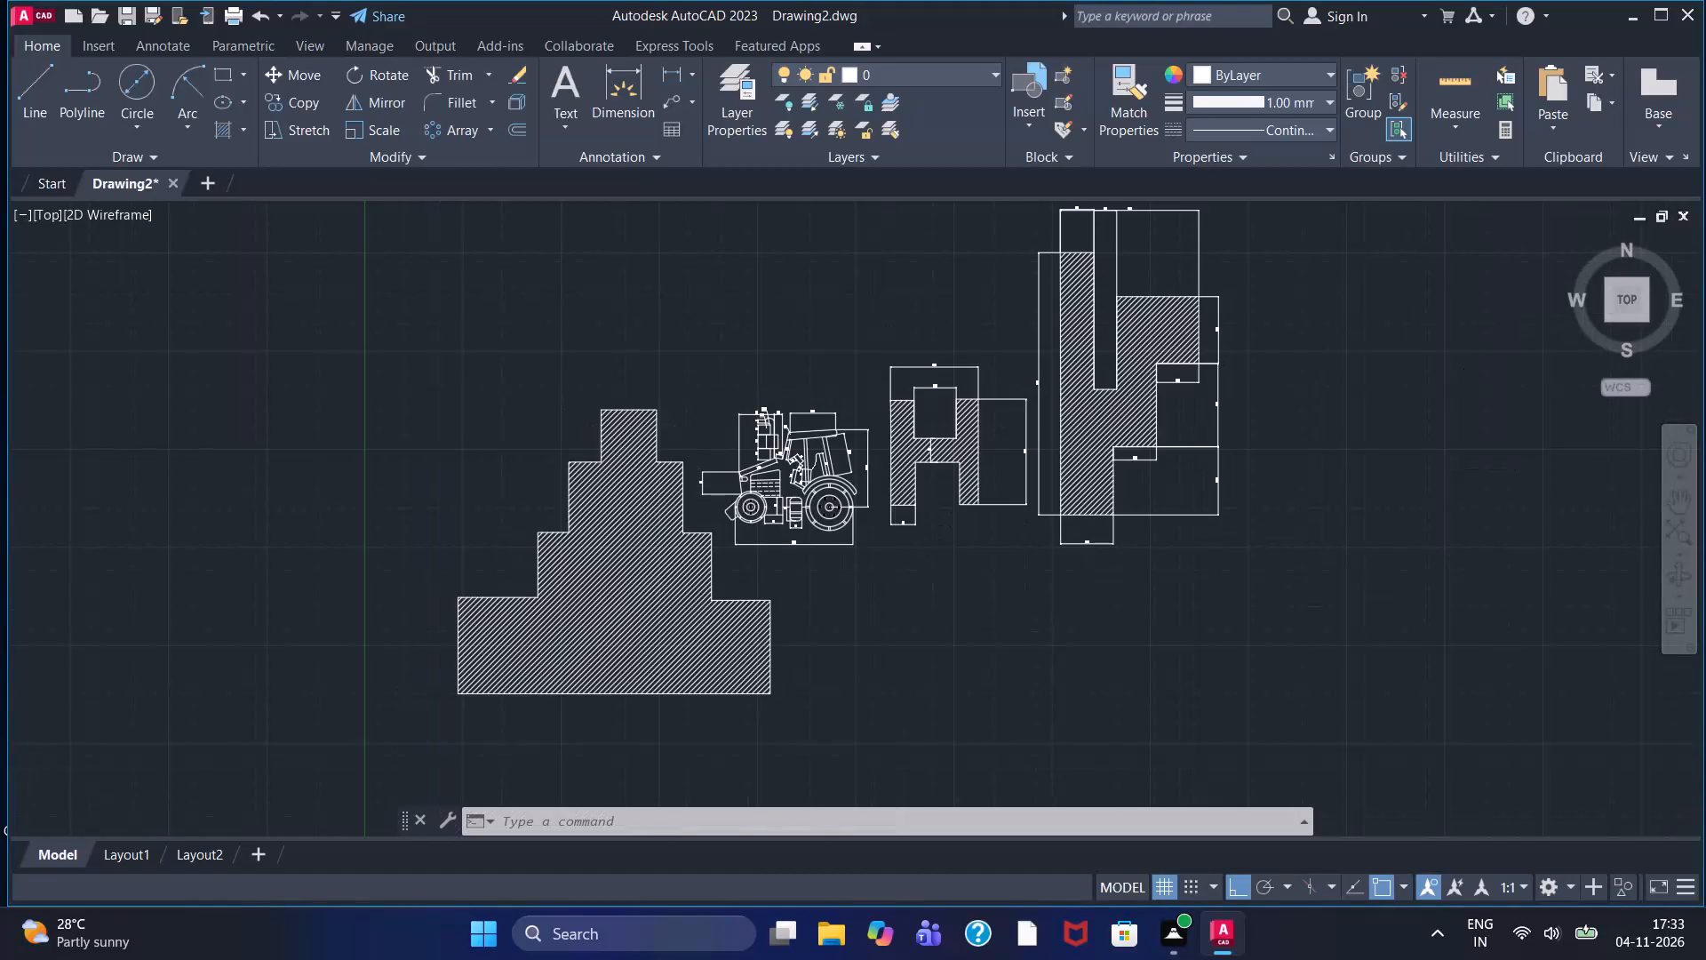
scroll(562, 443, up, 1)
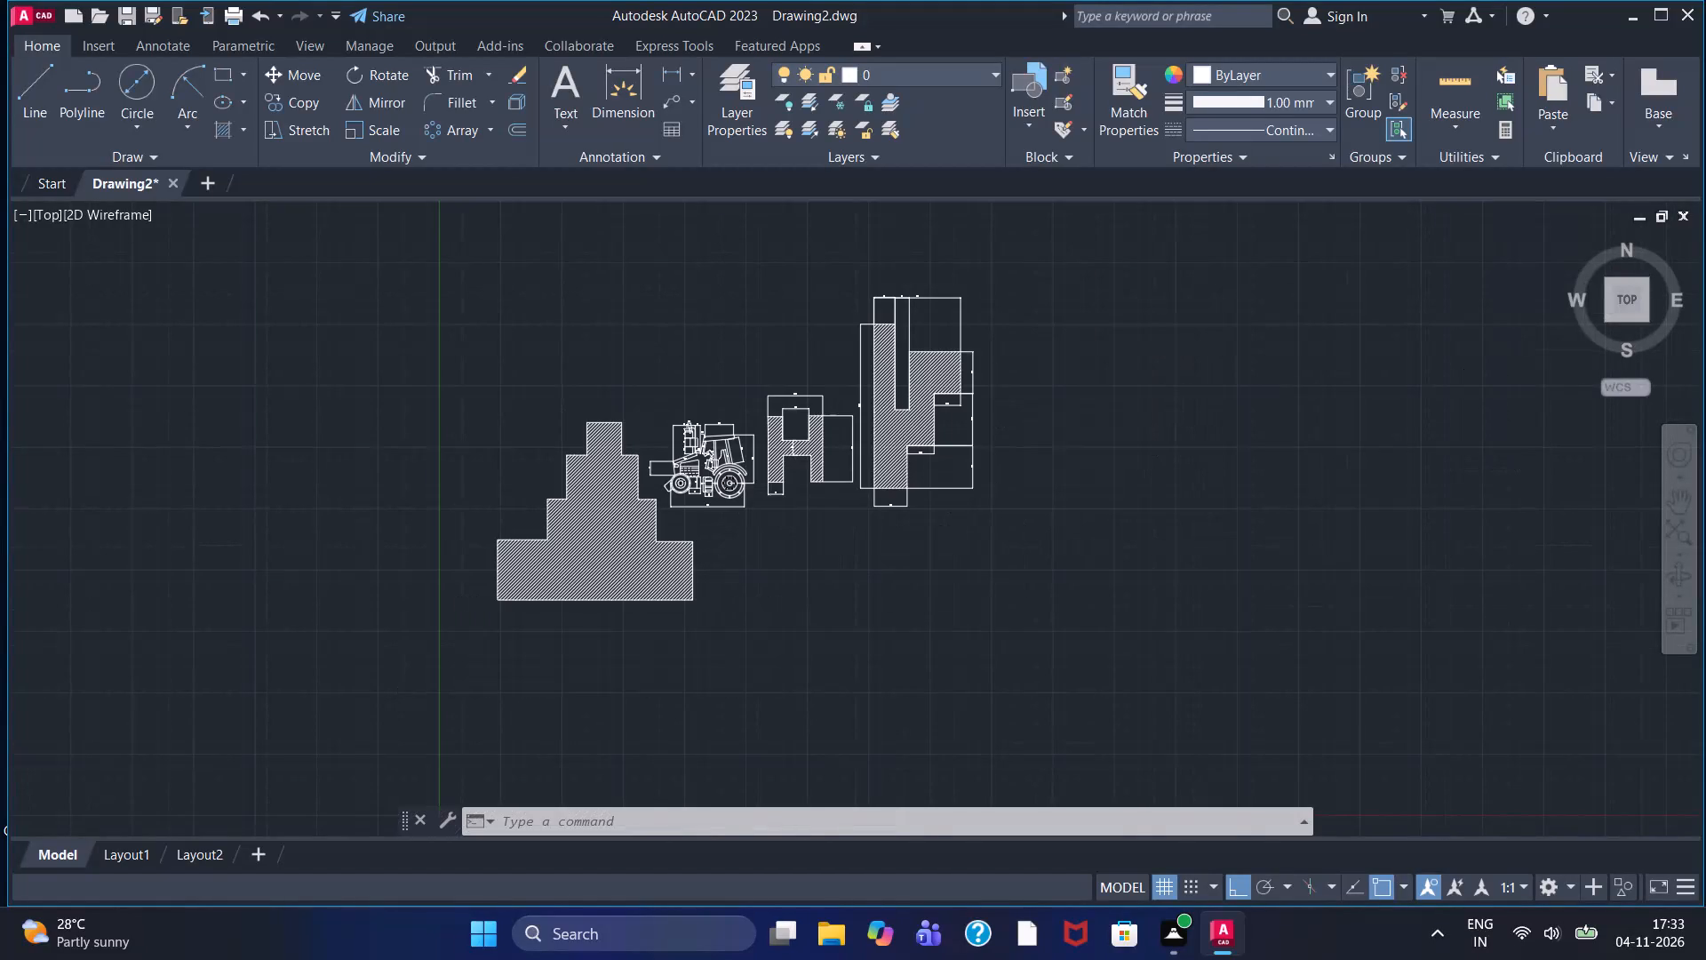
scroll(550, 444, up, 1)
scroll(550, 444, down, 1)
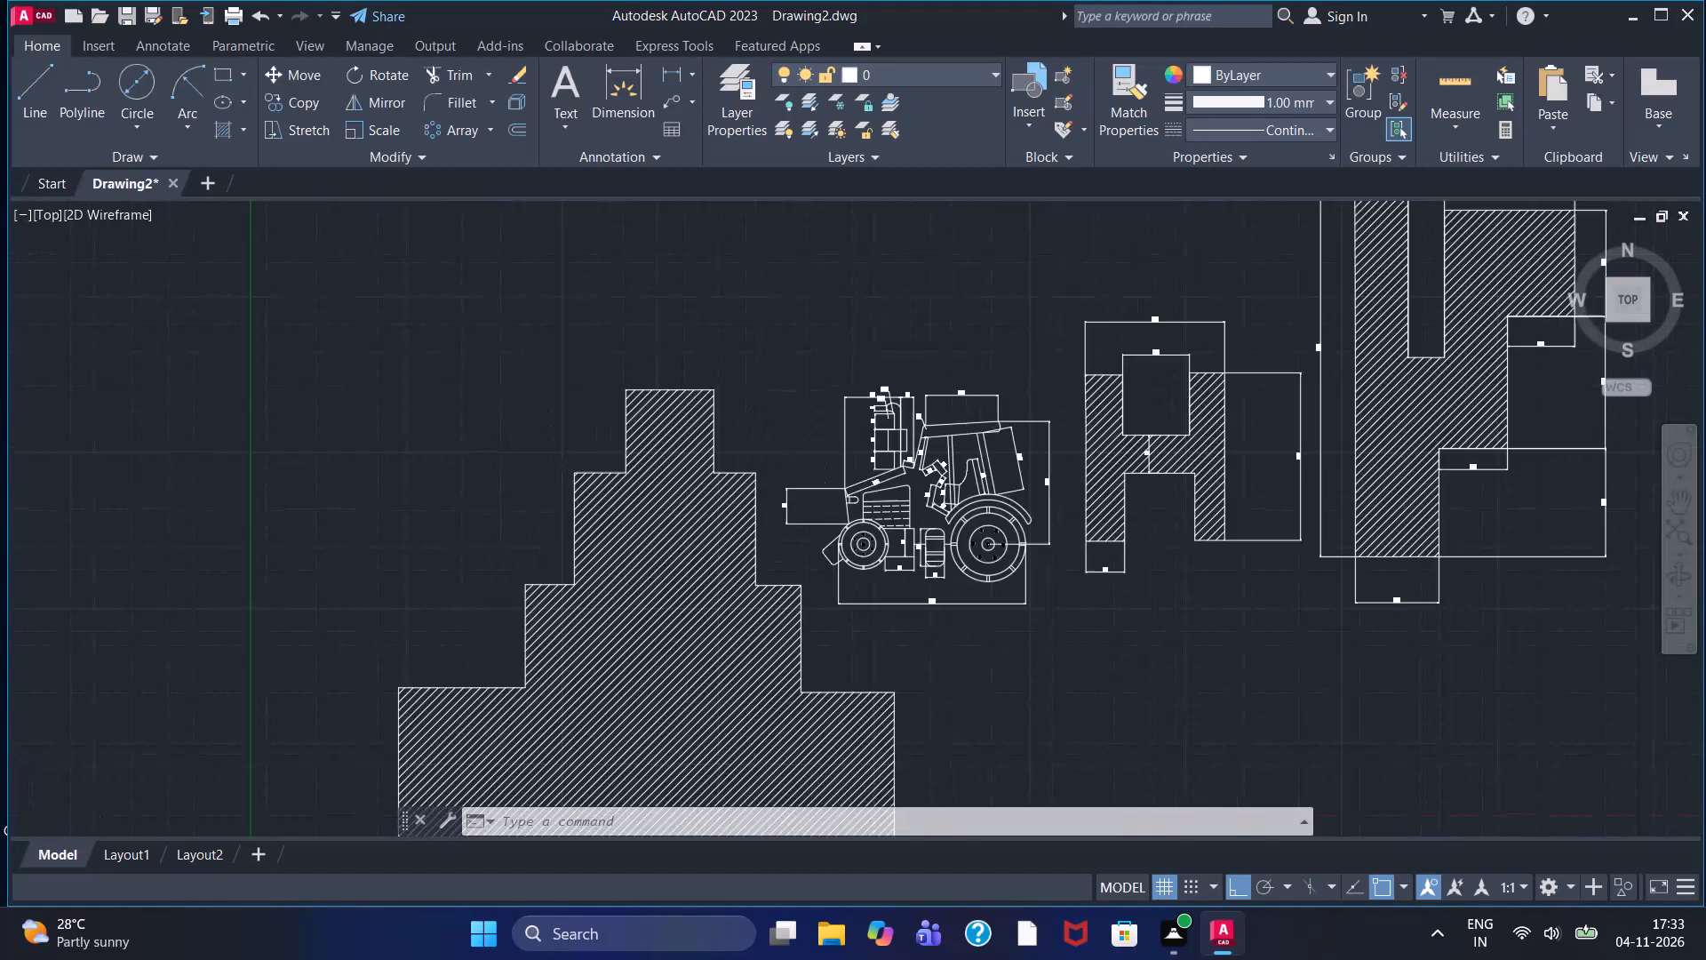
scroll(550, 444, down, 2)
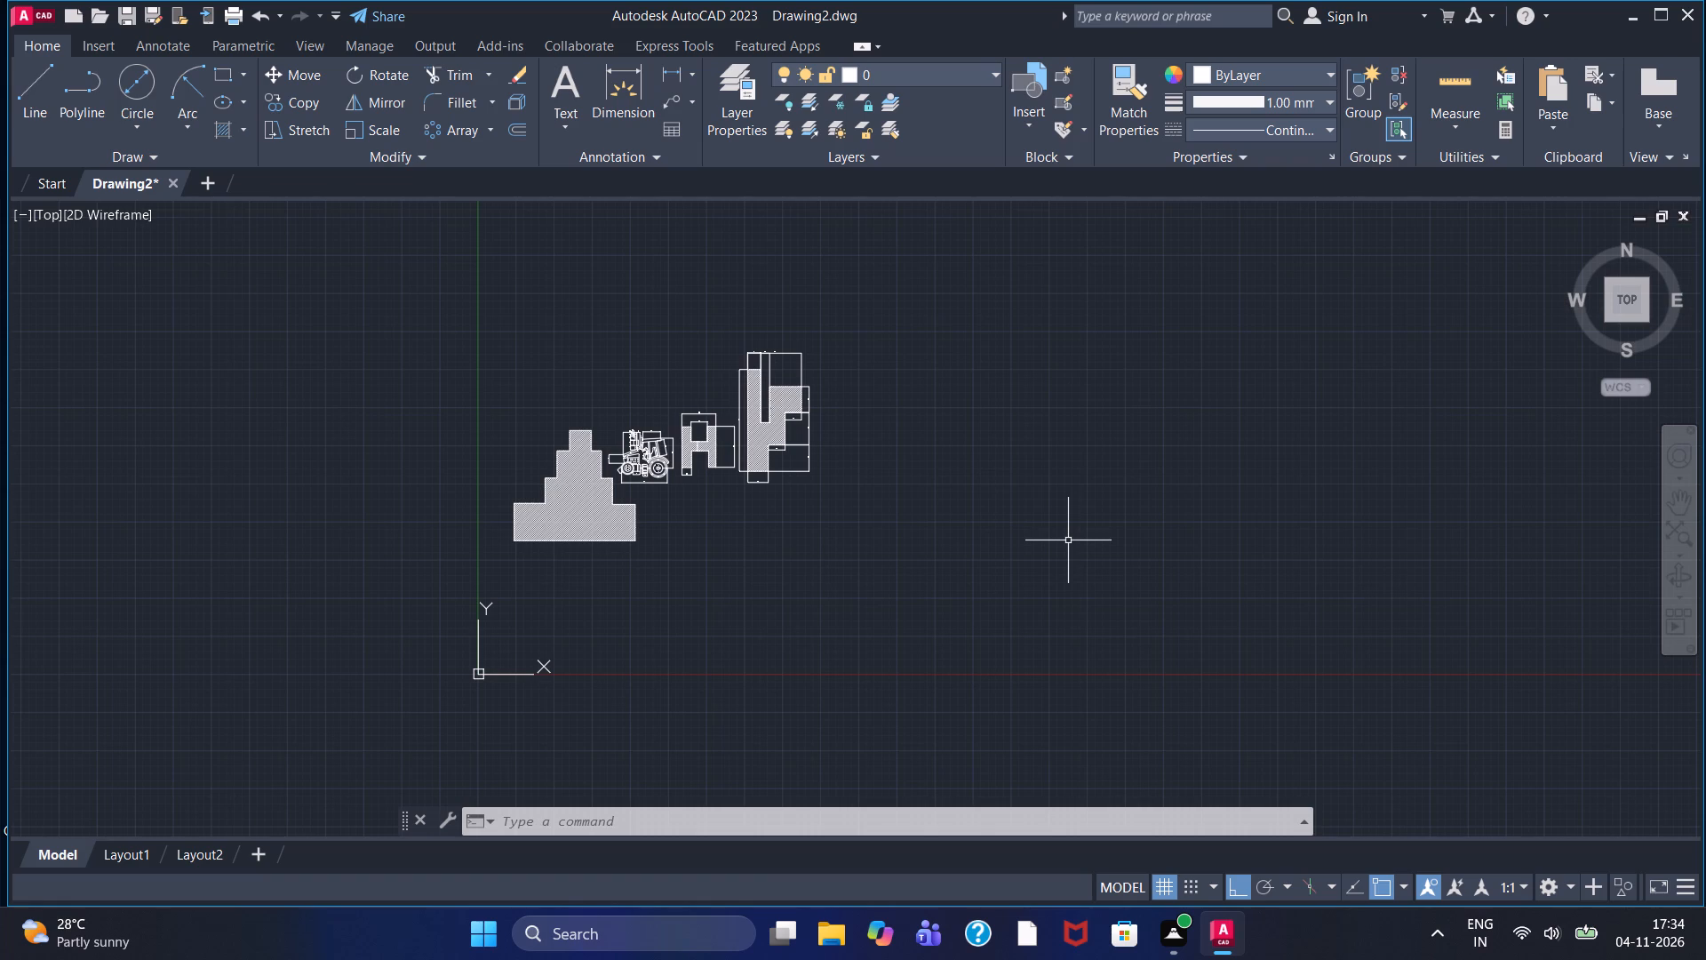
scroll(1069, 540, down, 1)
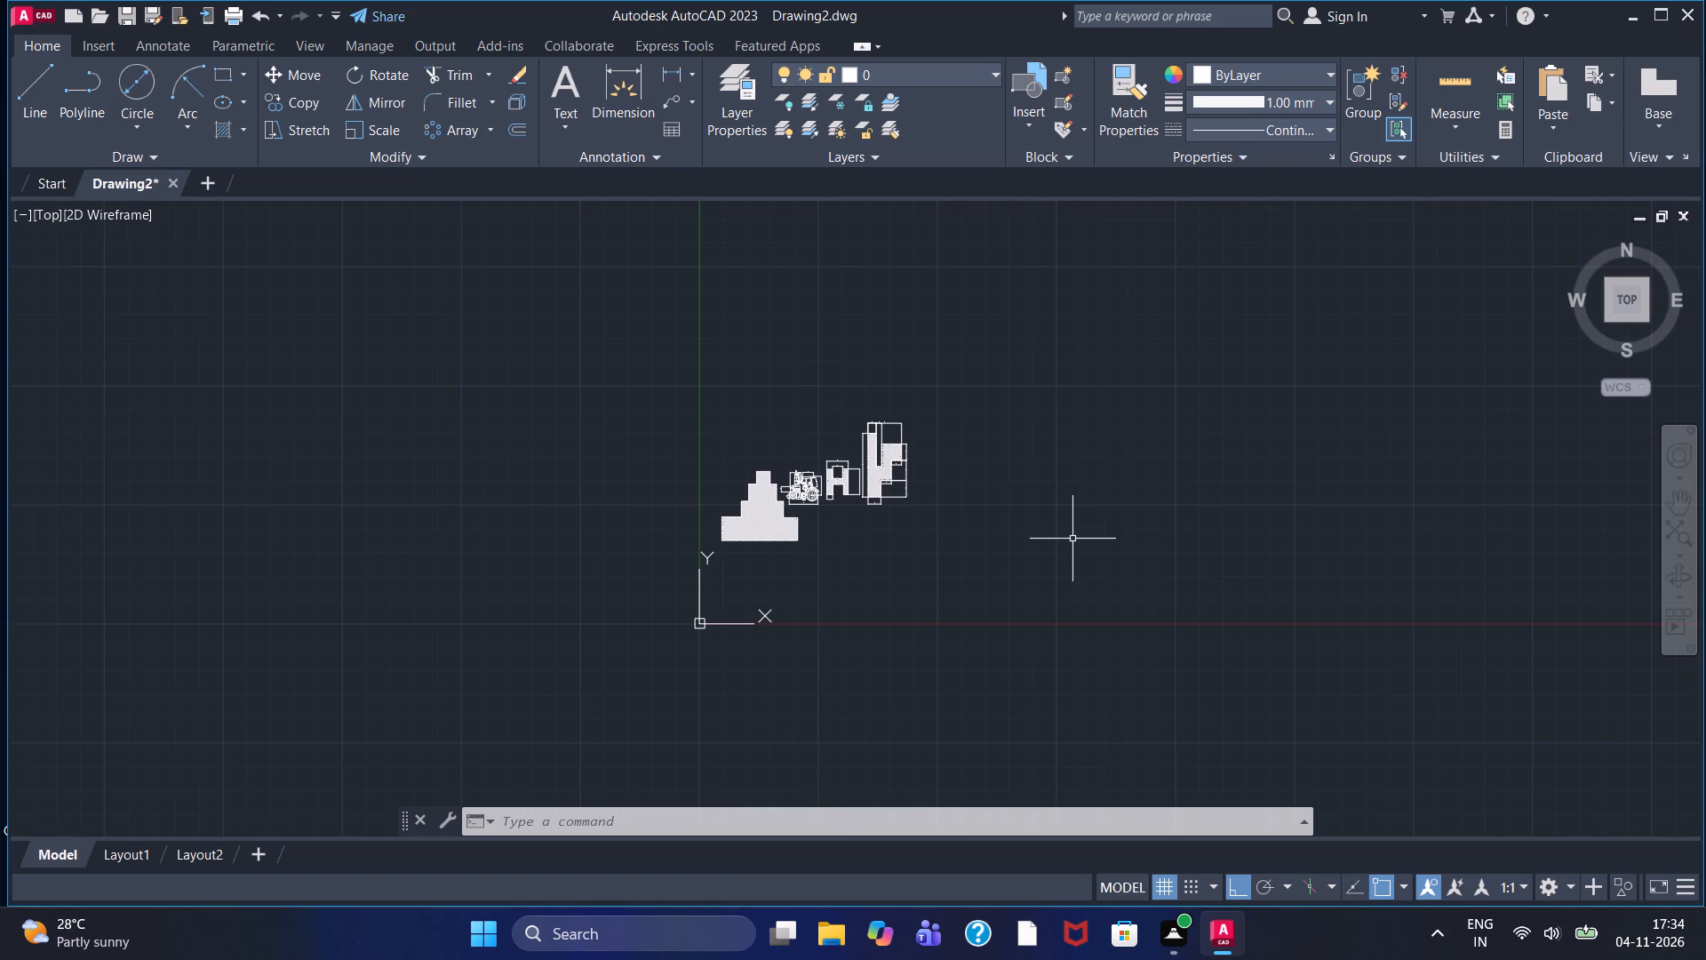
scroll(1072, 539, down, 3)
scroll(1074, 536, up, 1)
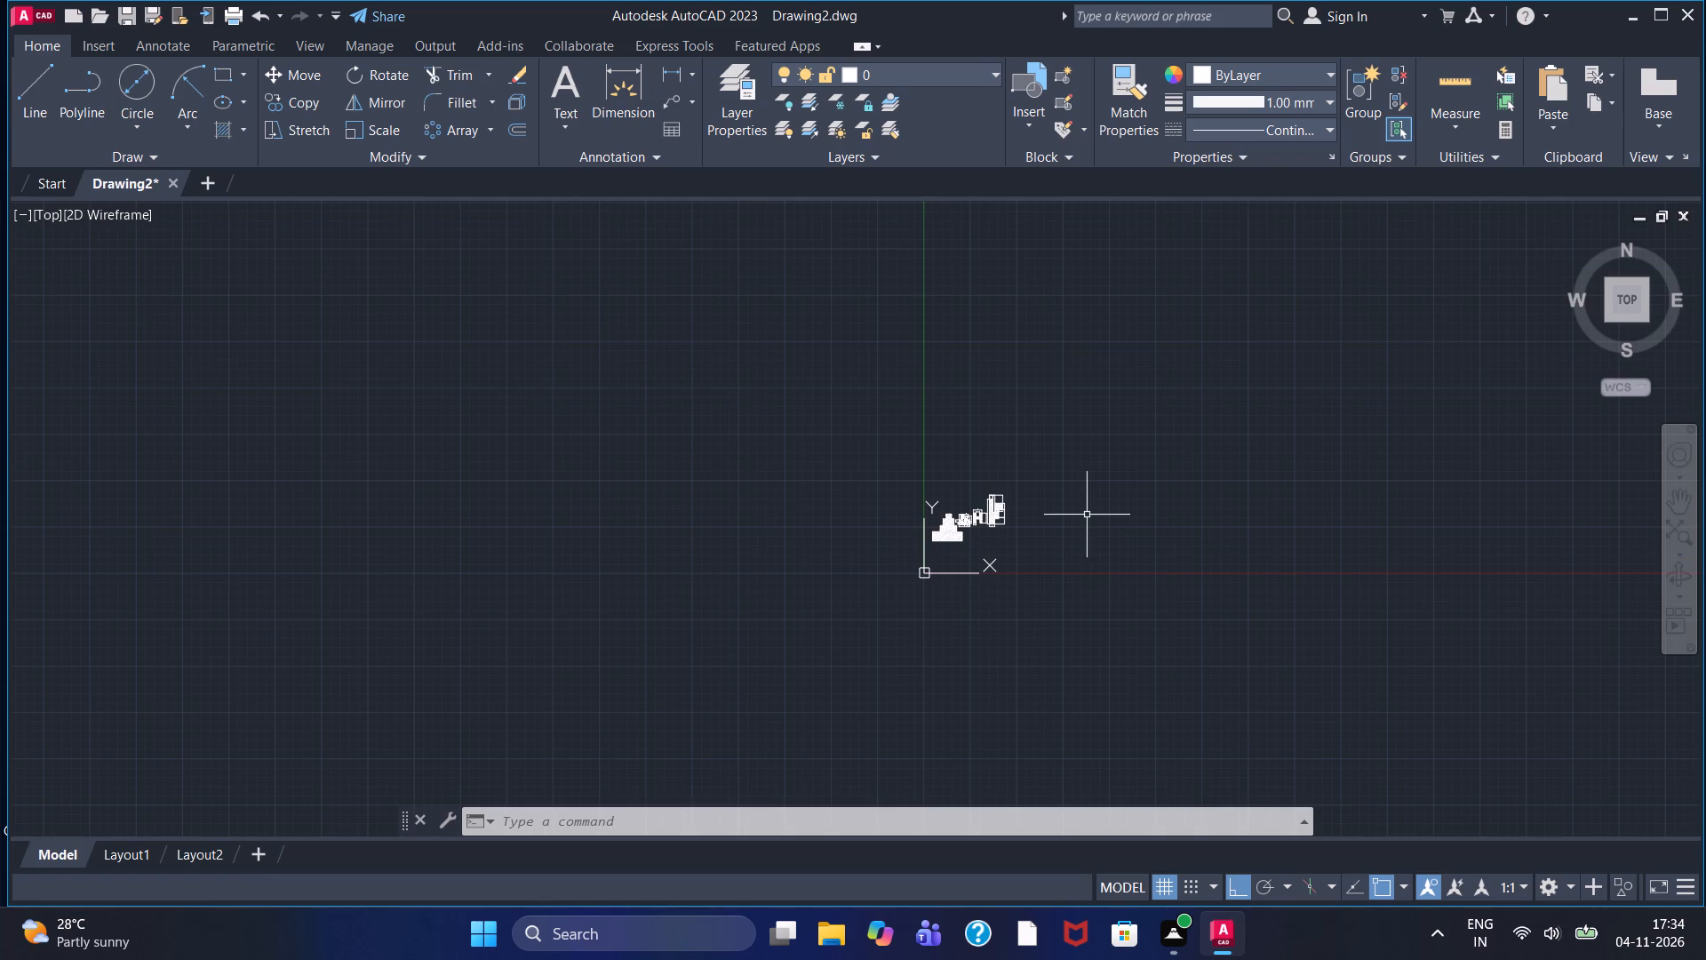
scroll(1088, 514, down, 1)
Add a linear dimension along the full base of the hatched stepped pyramid, placing the dimension line just below it.
scroll(941, 570, up, 3)
scroll(1096, 413, up, 2)
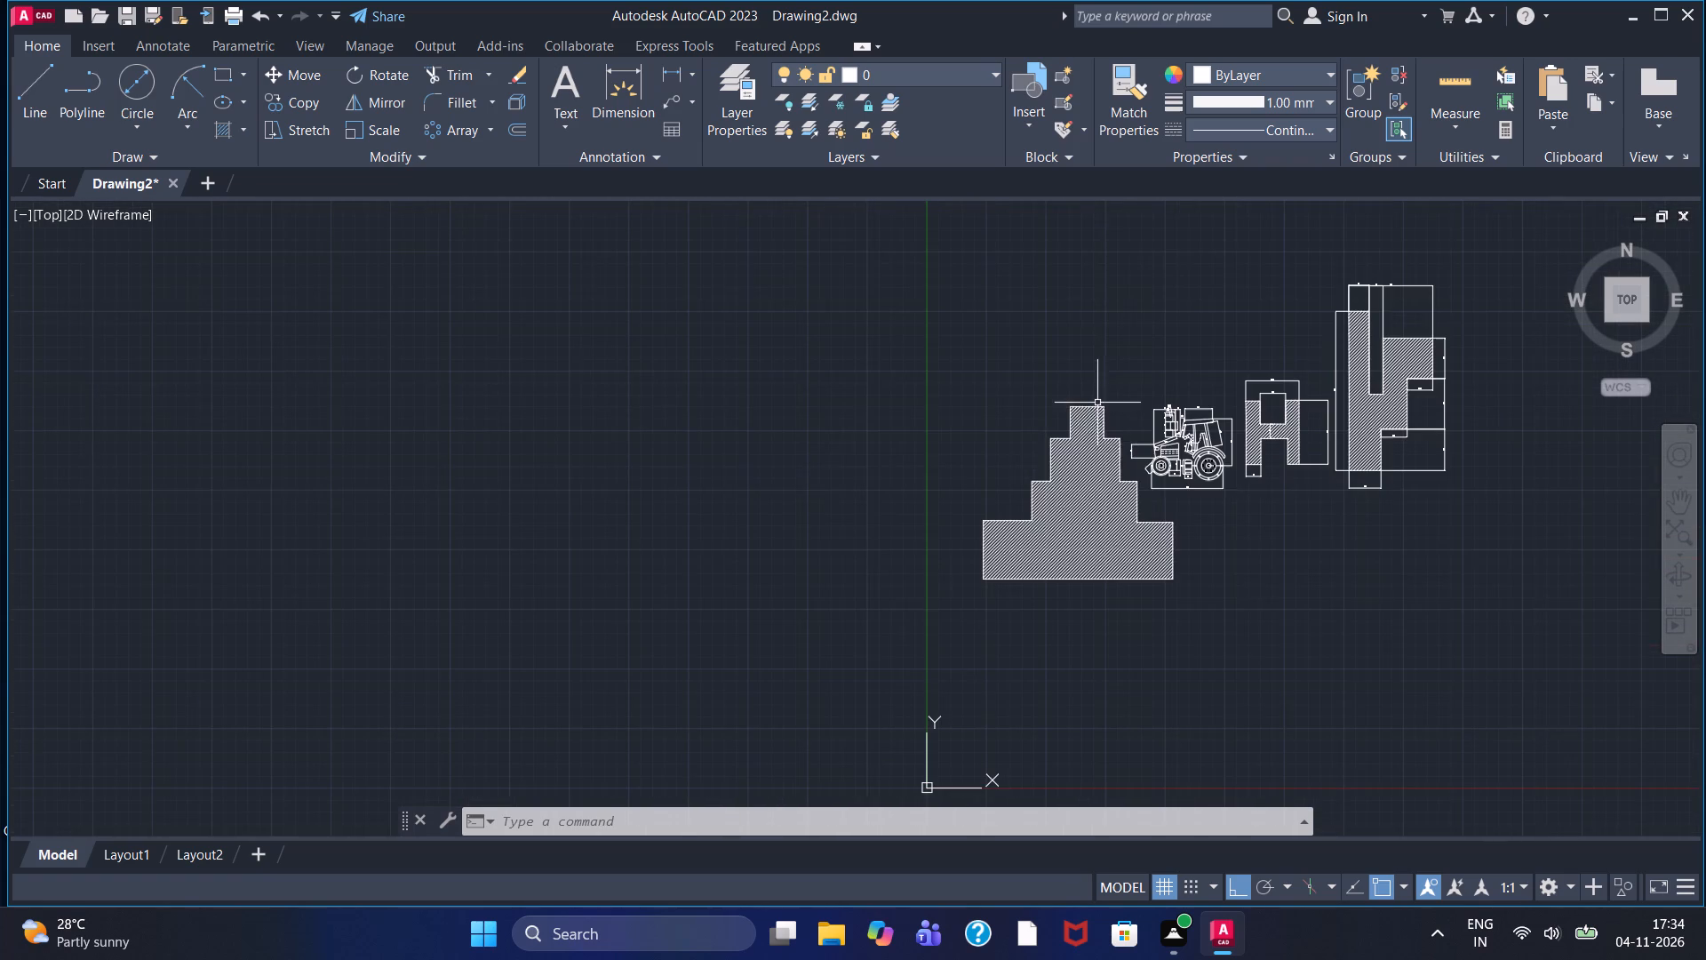
scroll(1141, 488, up, 1)
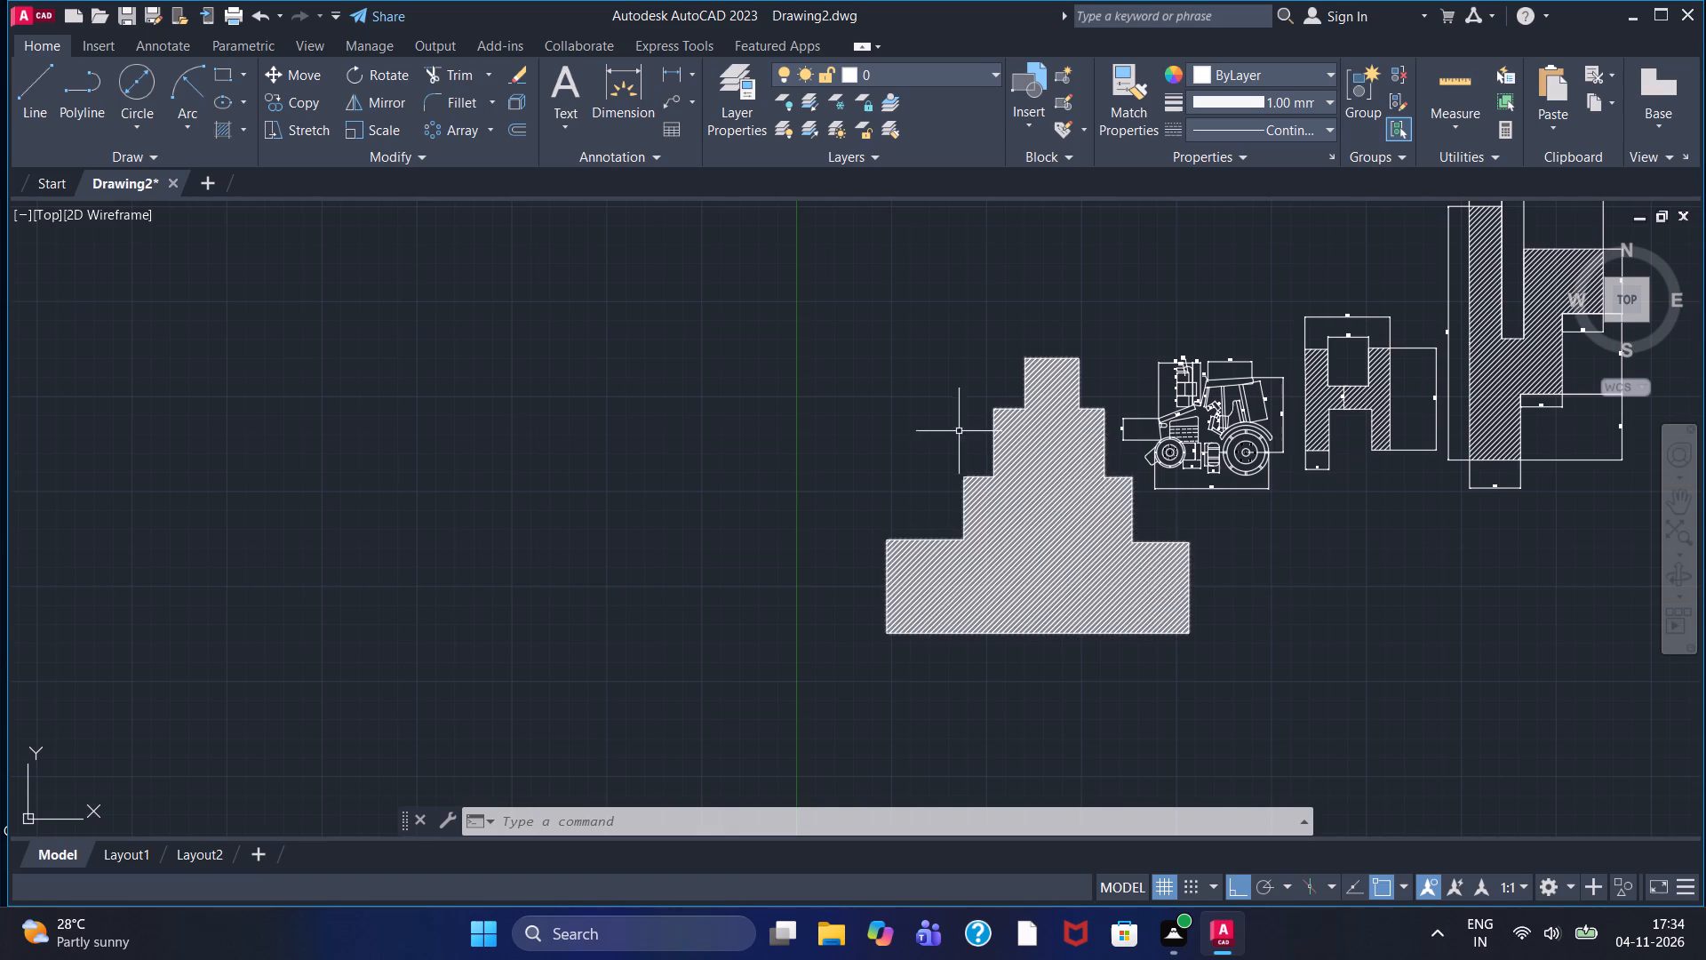
middle_drag(1161, 534, 1060, 490)
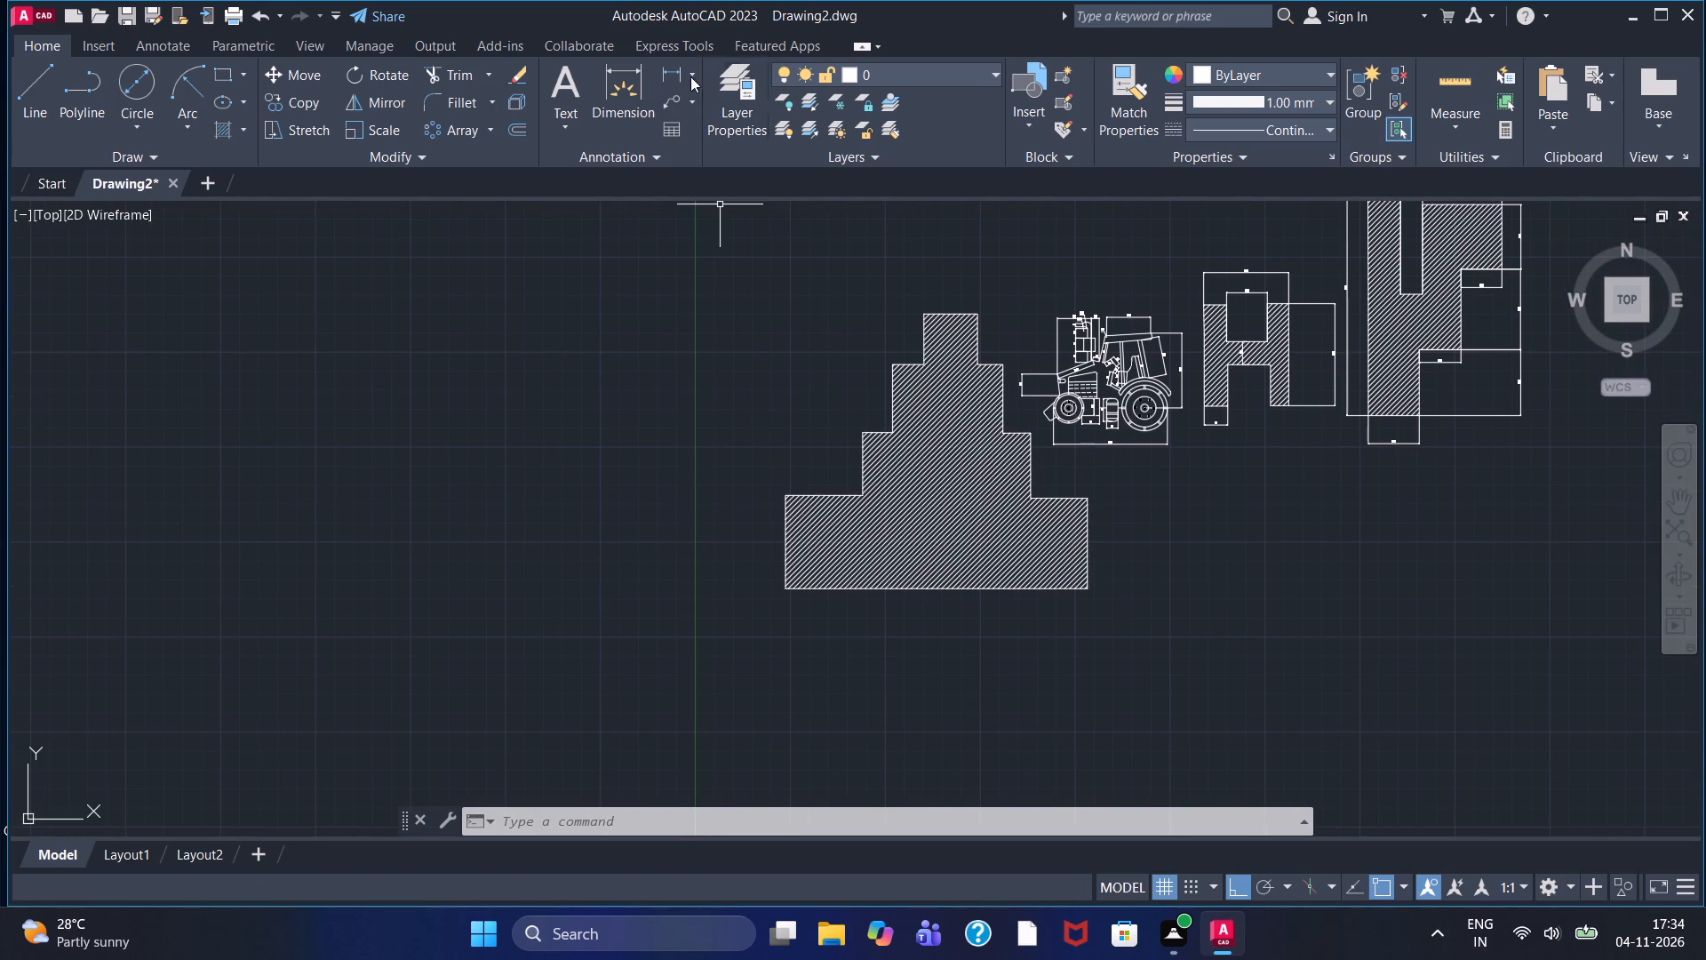
click(667, 70)
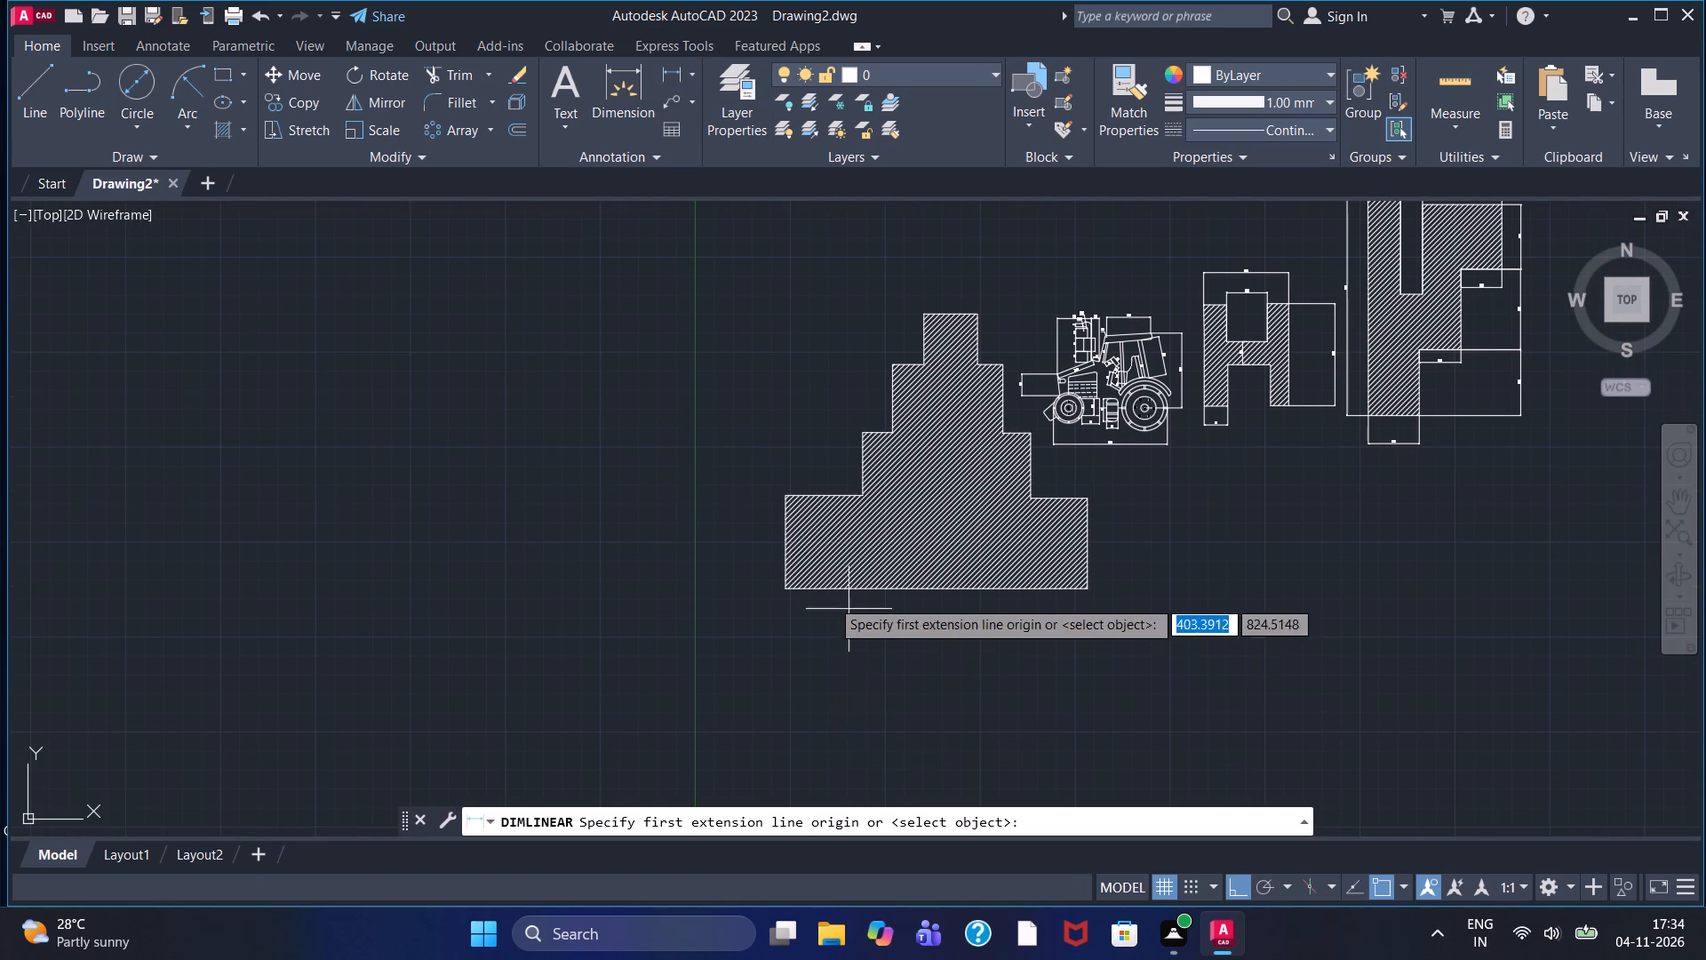
double_click(786, 591)
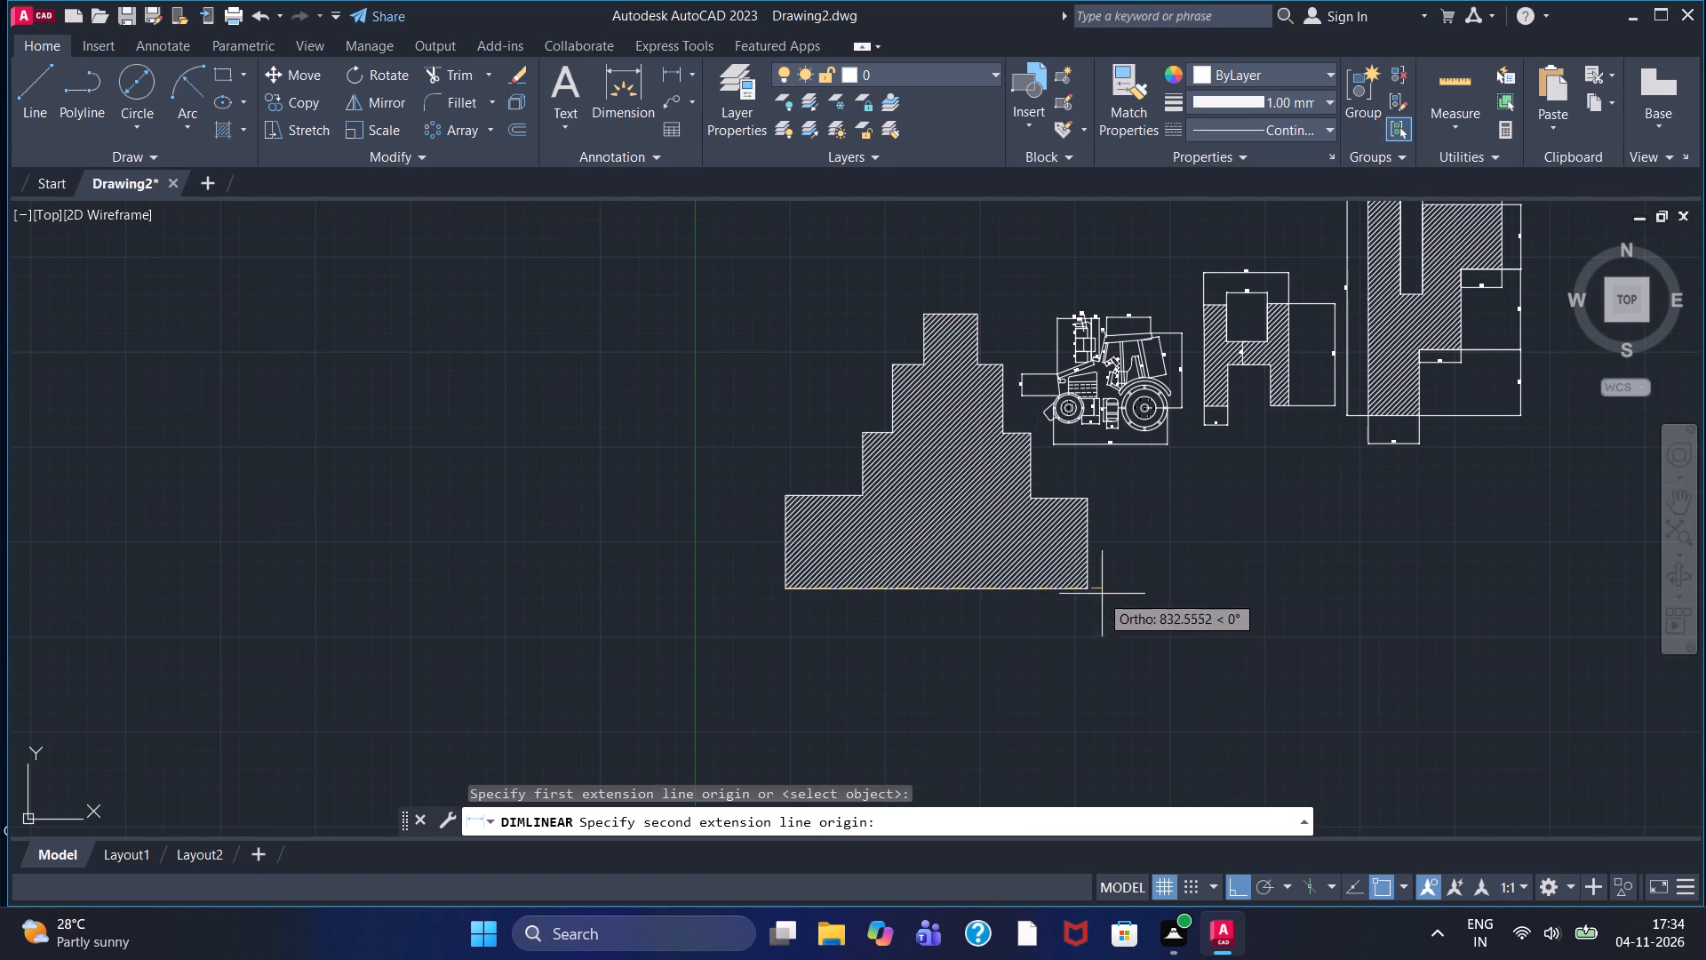
click(1087, 591)
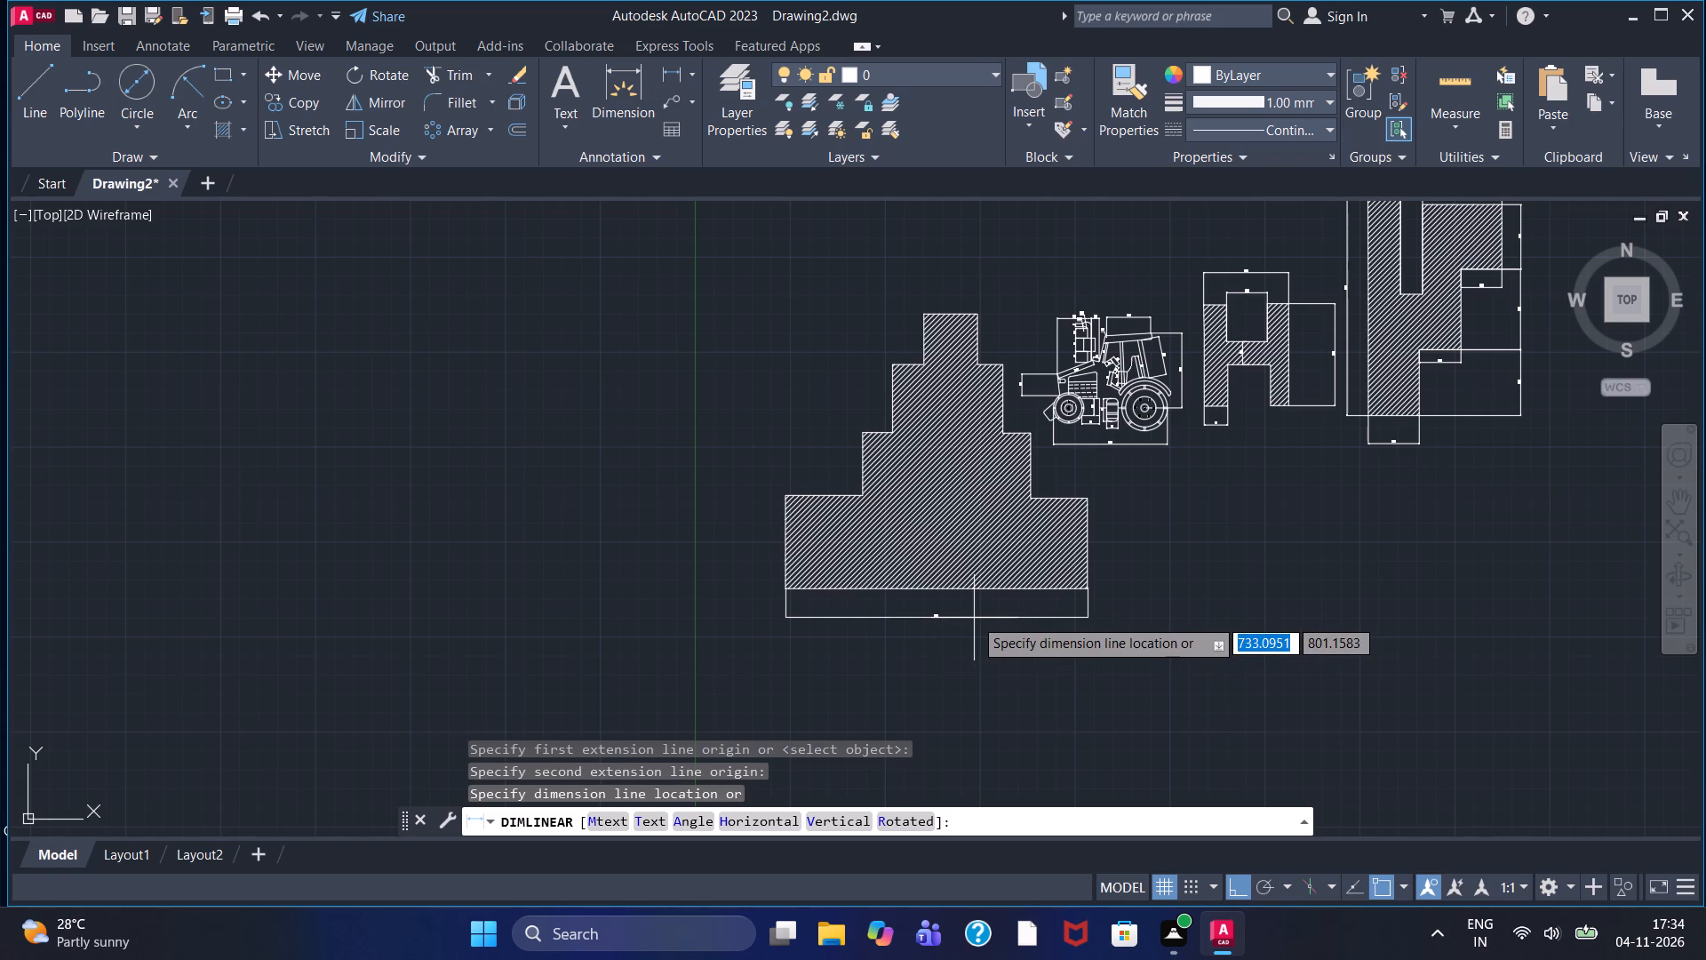
double_click(968, 620)
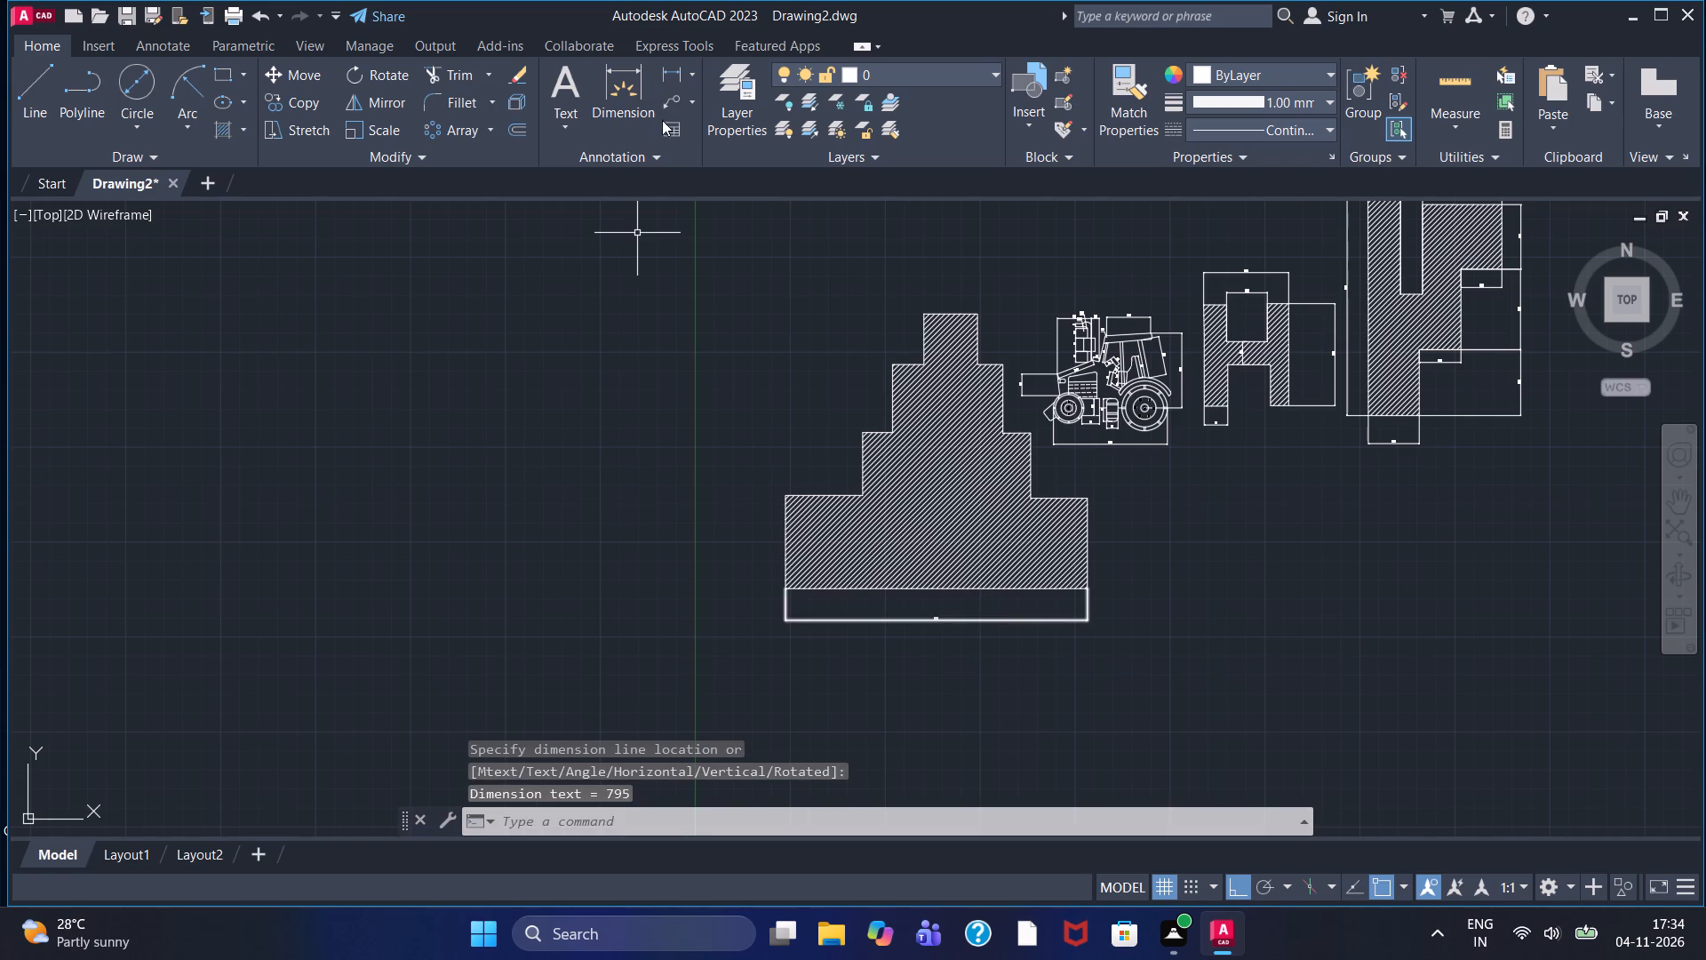
Modify the ISO-25 dimension style to a text height of 20 and set it as the current style.
double_click(611, 152)
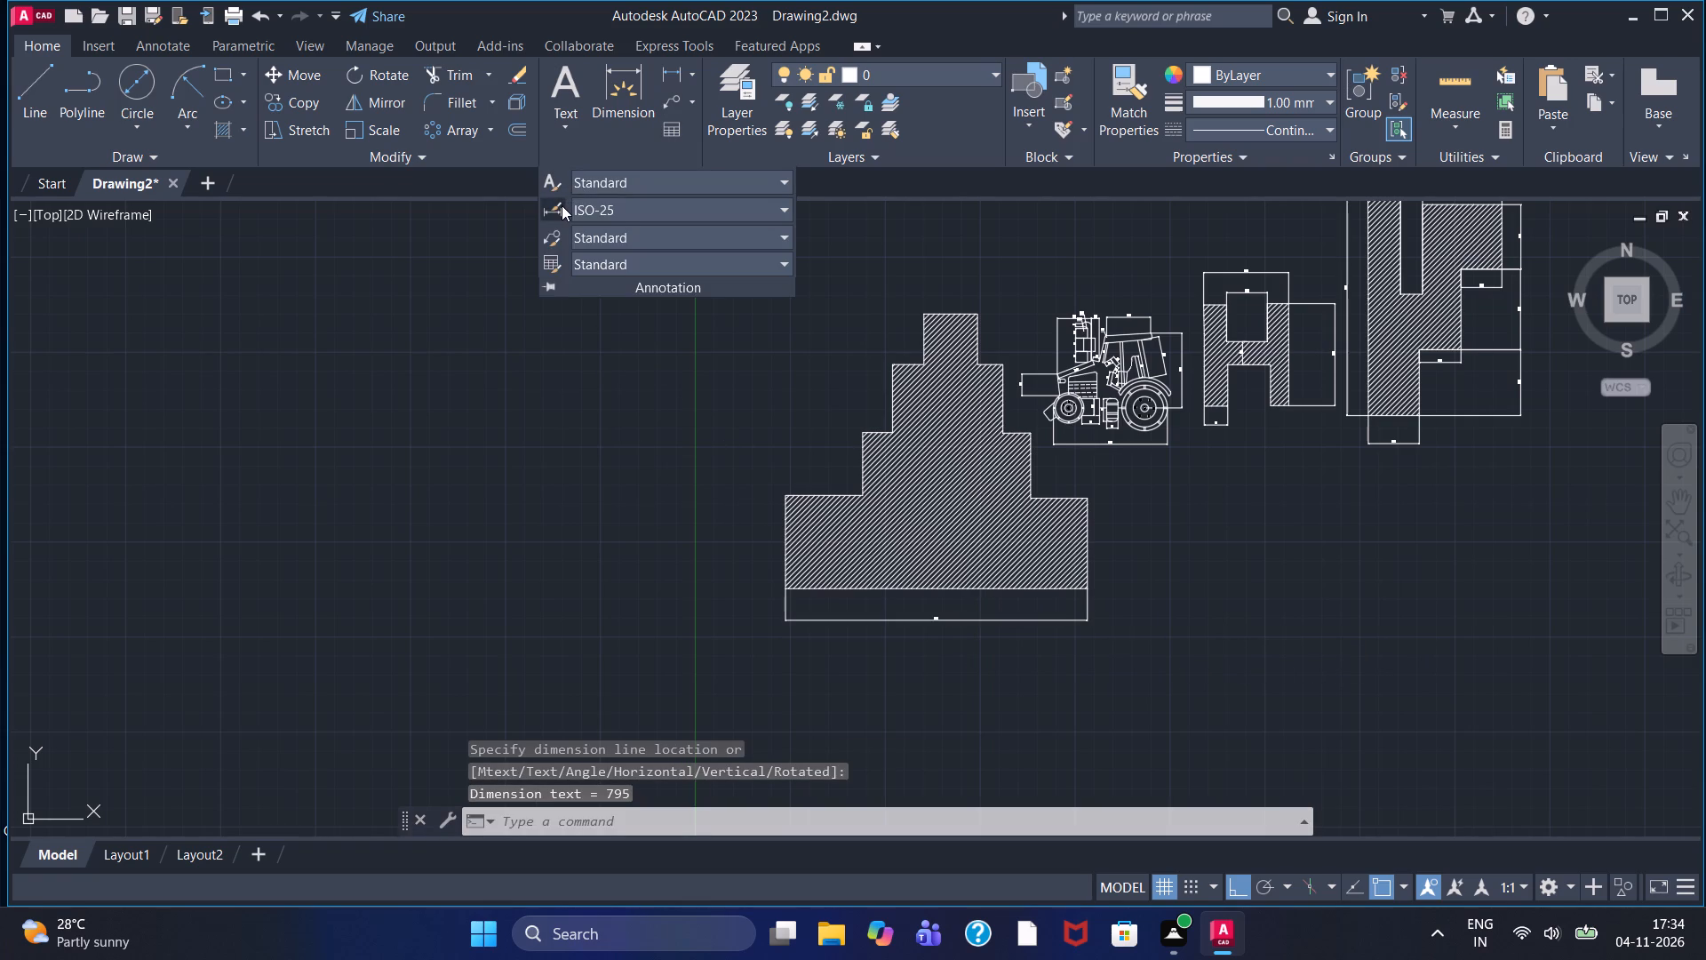
double_click(562, 205)
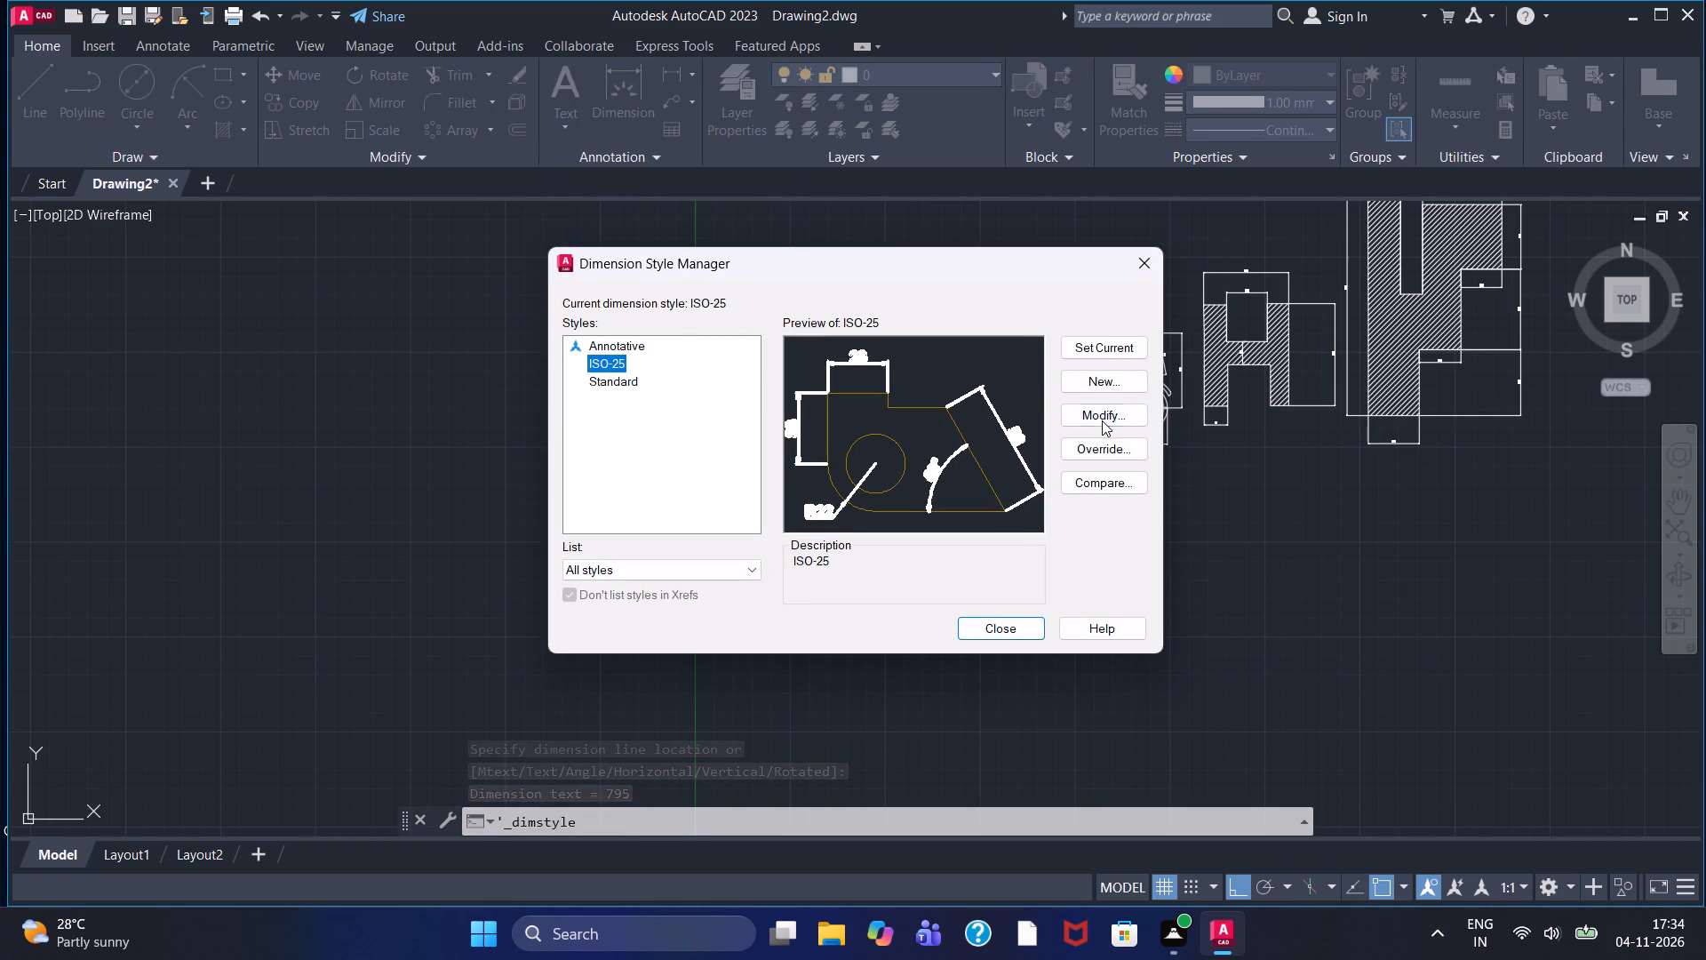
double_click(1102, 421)
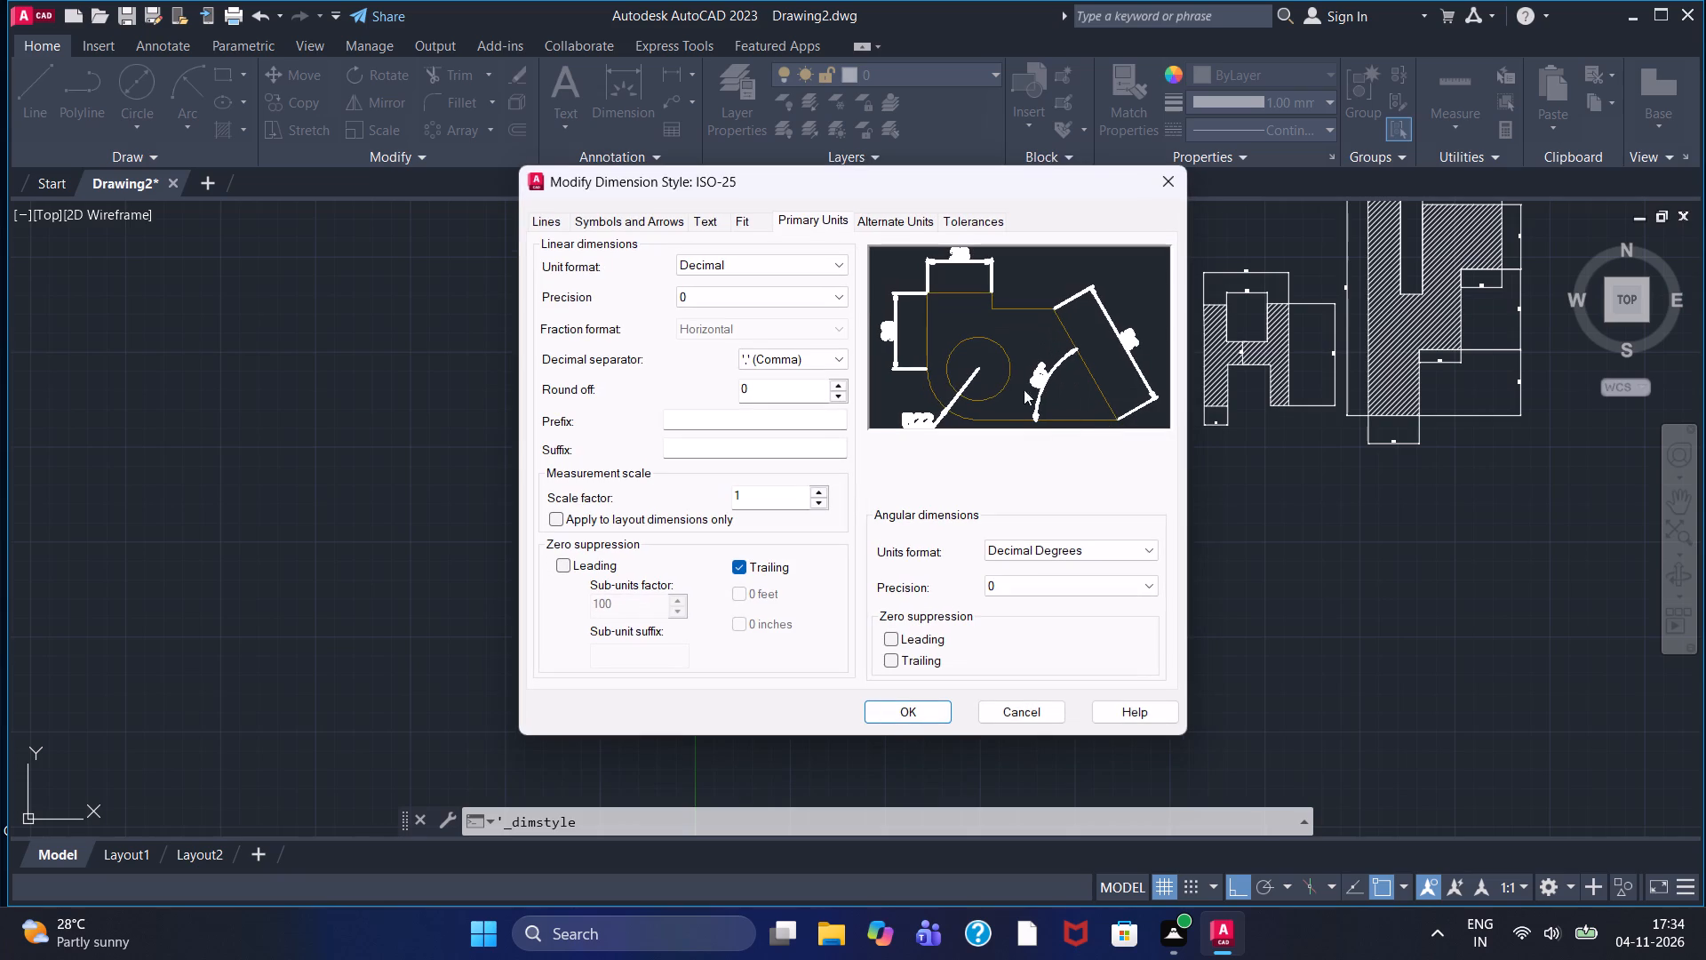
click(706, 222)
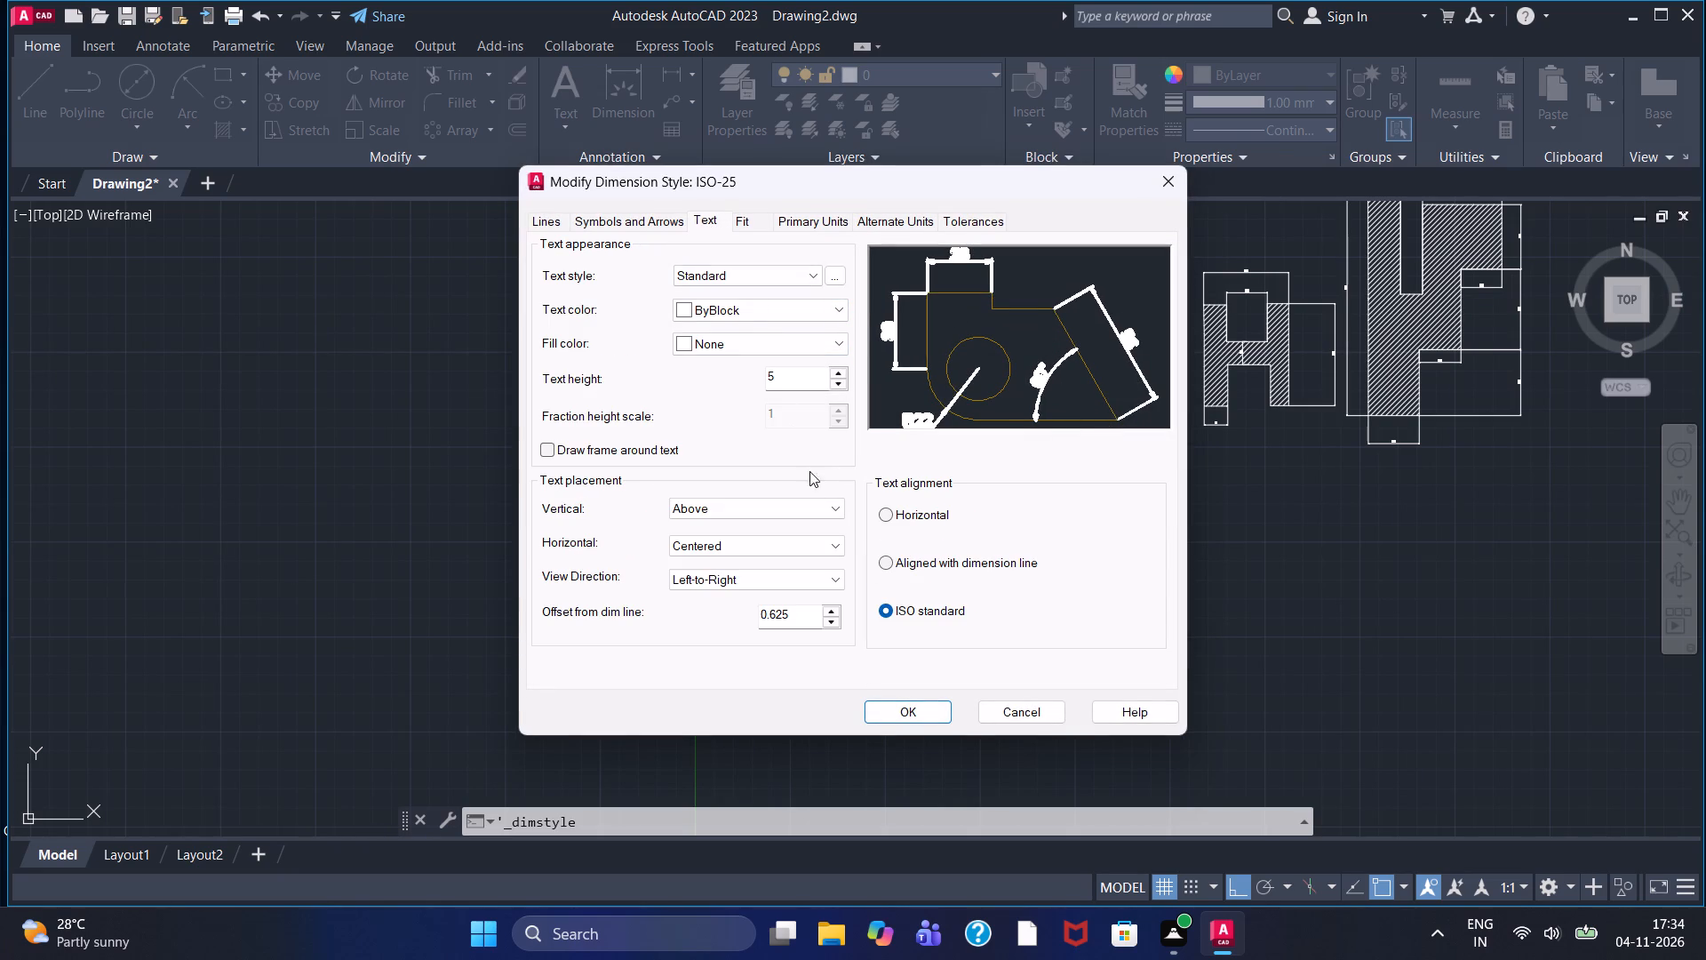
drag(819, 372, 750, 389)
drag(739, 390, 731, 391)
text(20)
key(Return)
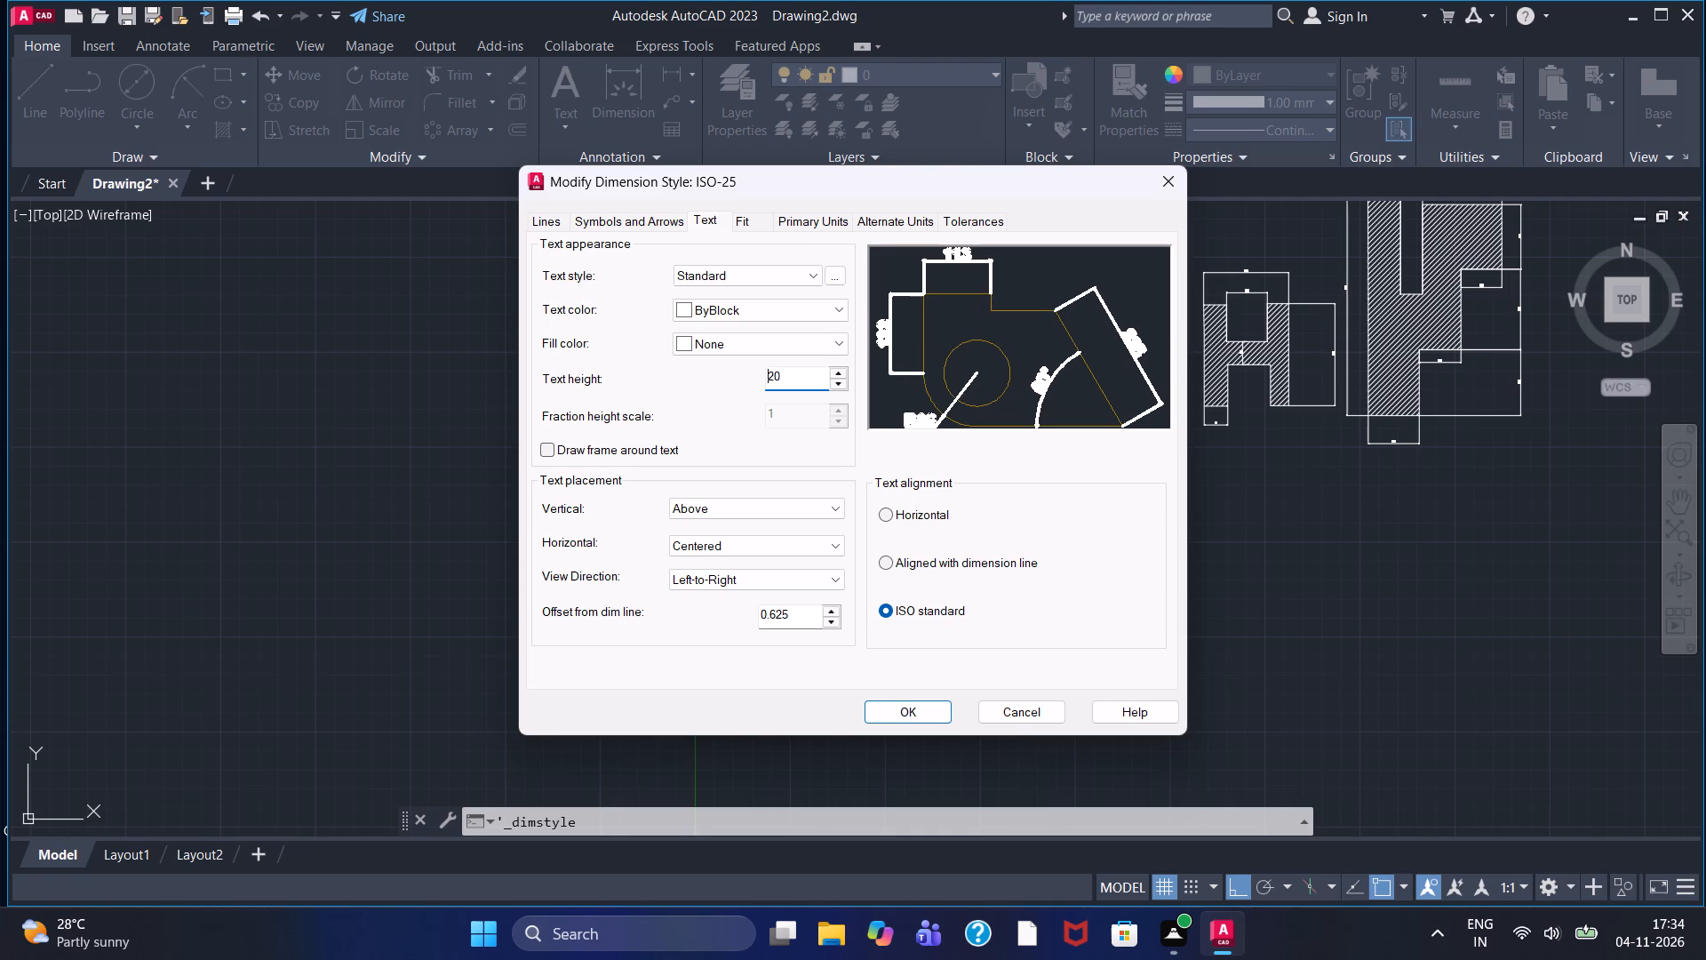
double_click(915, 706)
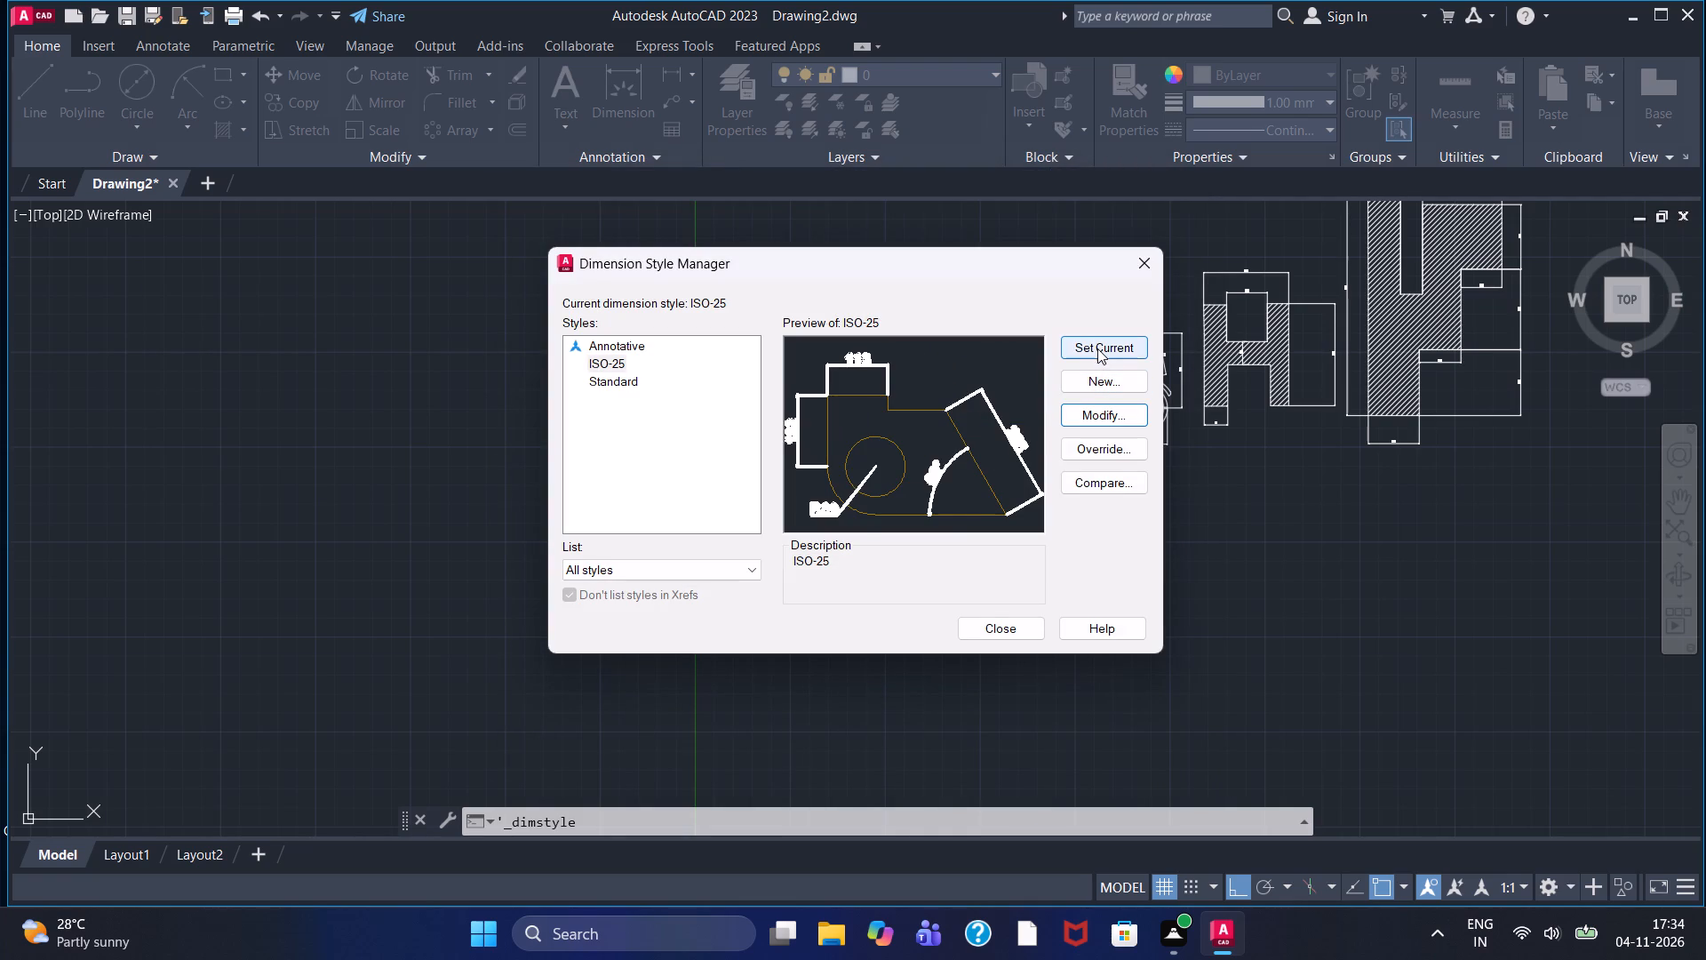
click(1097, 348)
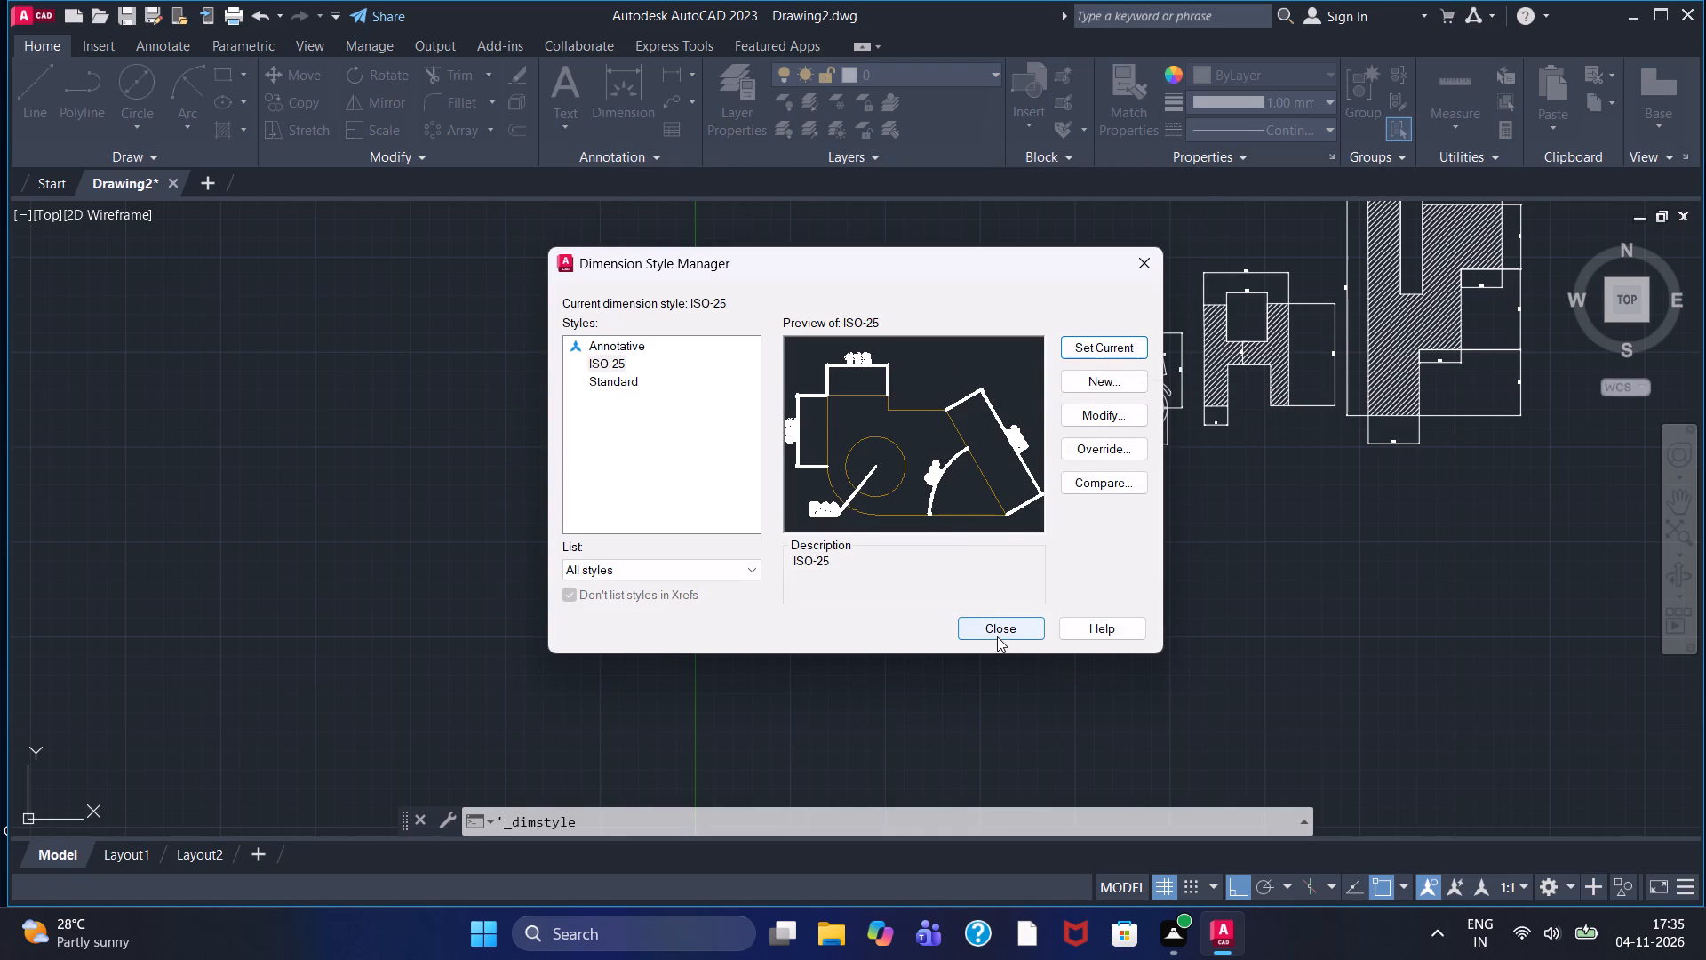
click(997, 636)
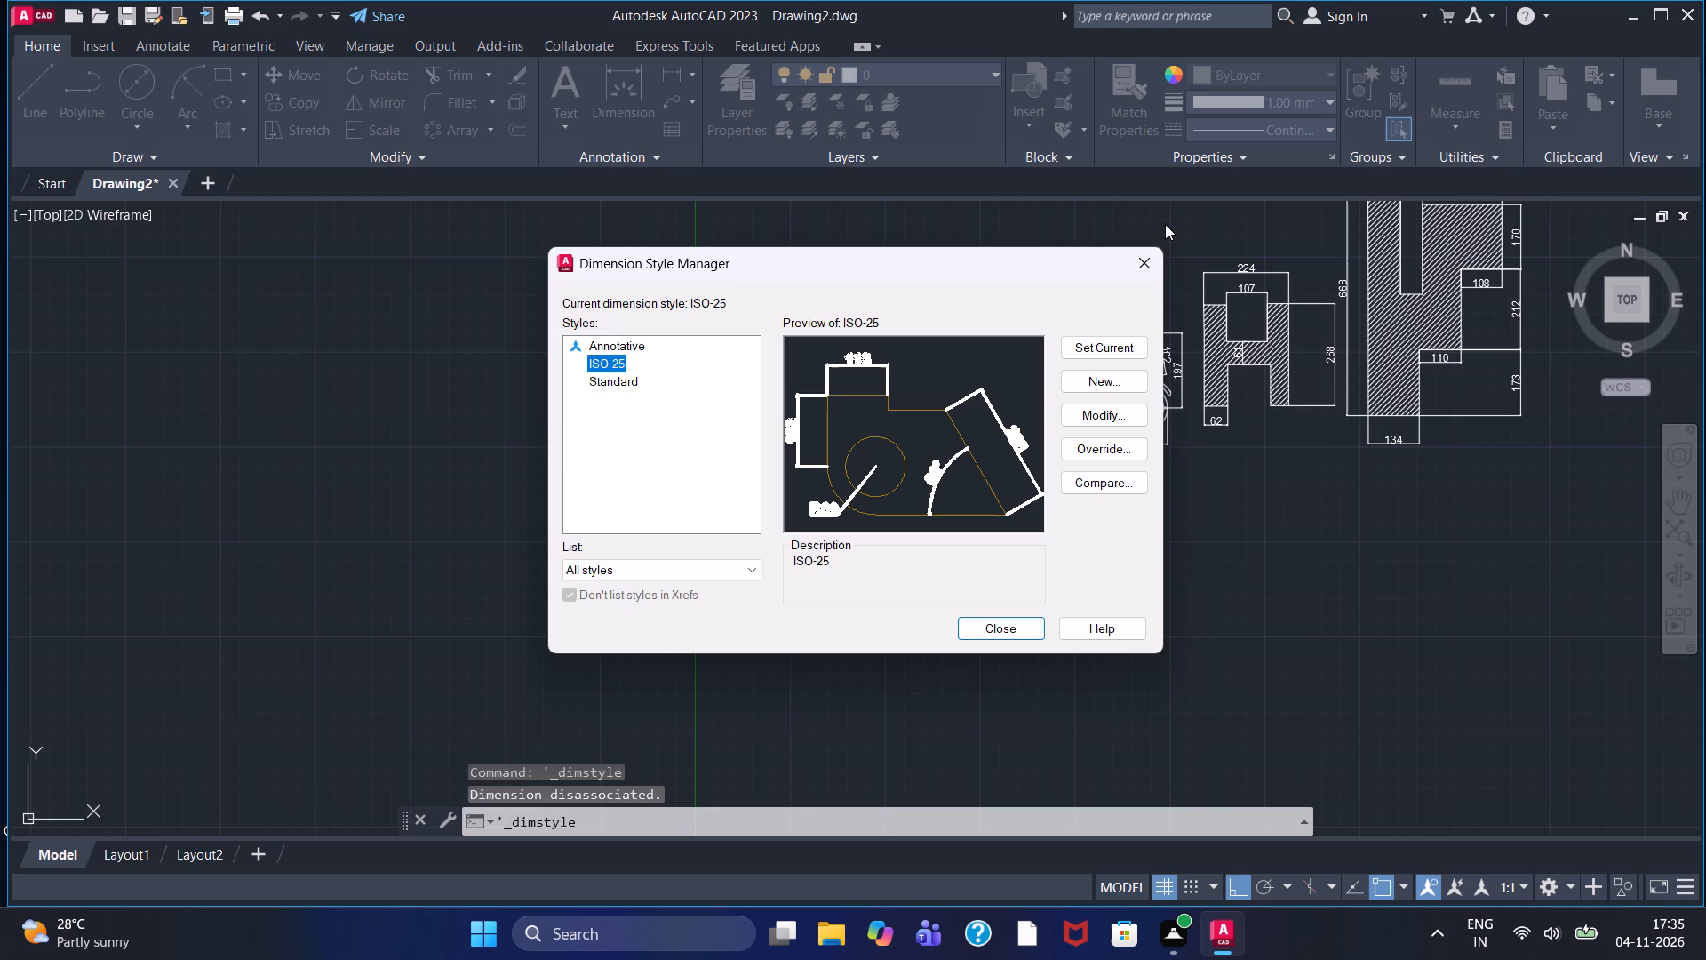
double_click(1146, 259)
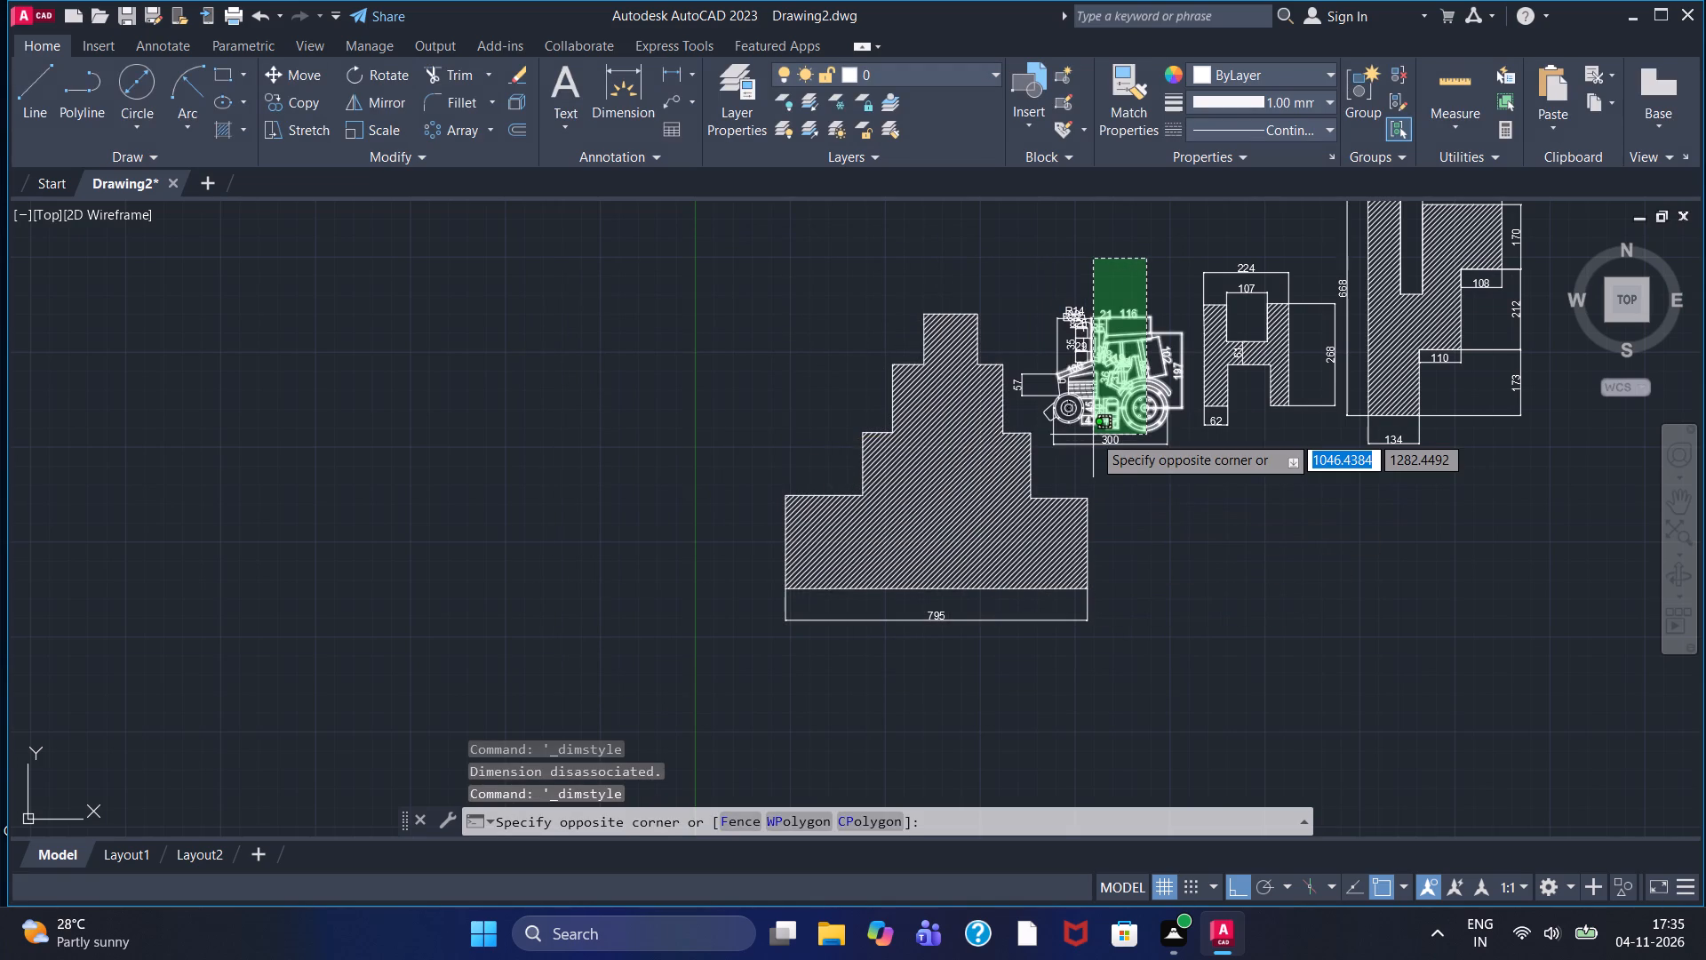
key(Escape)
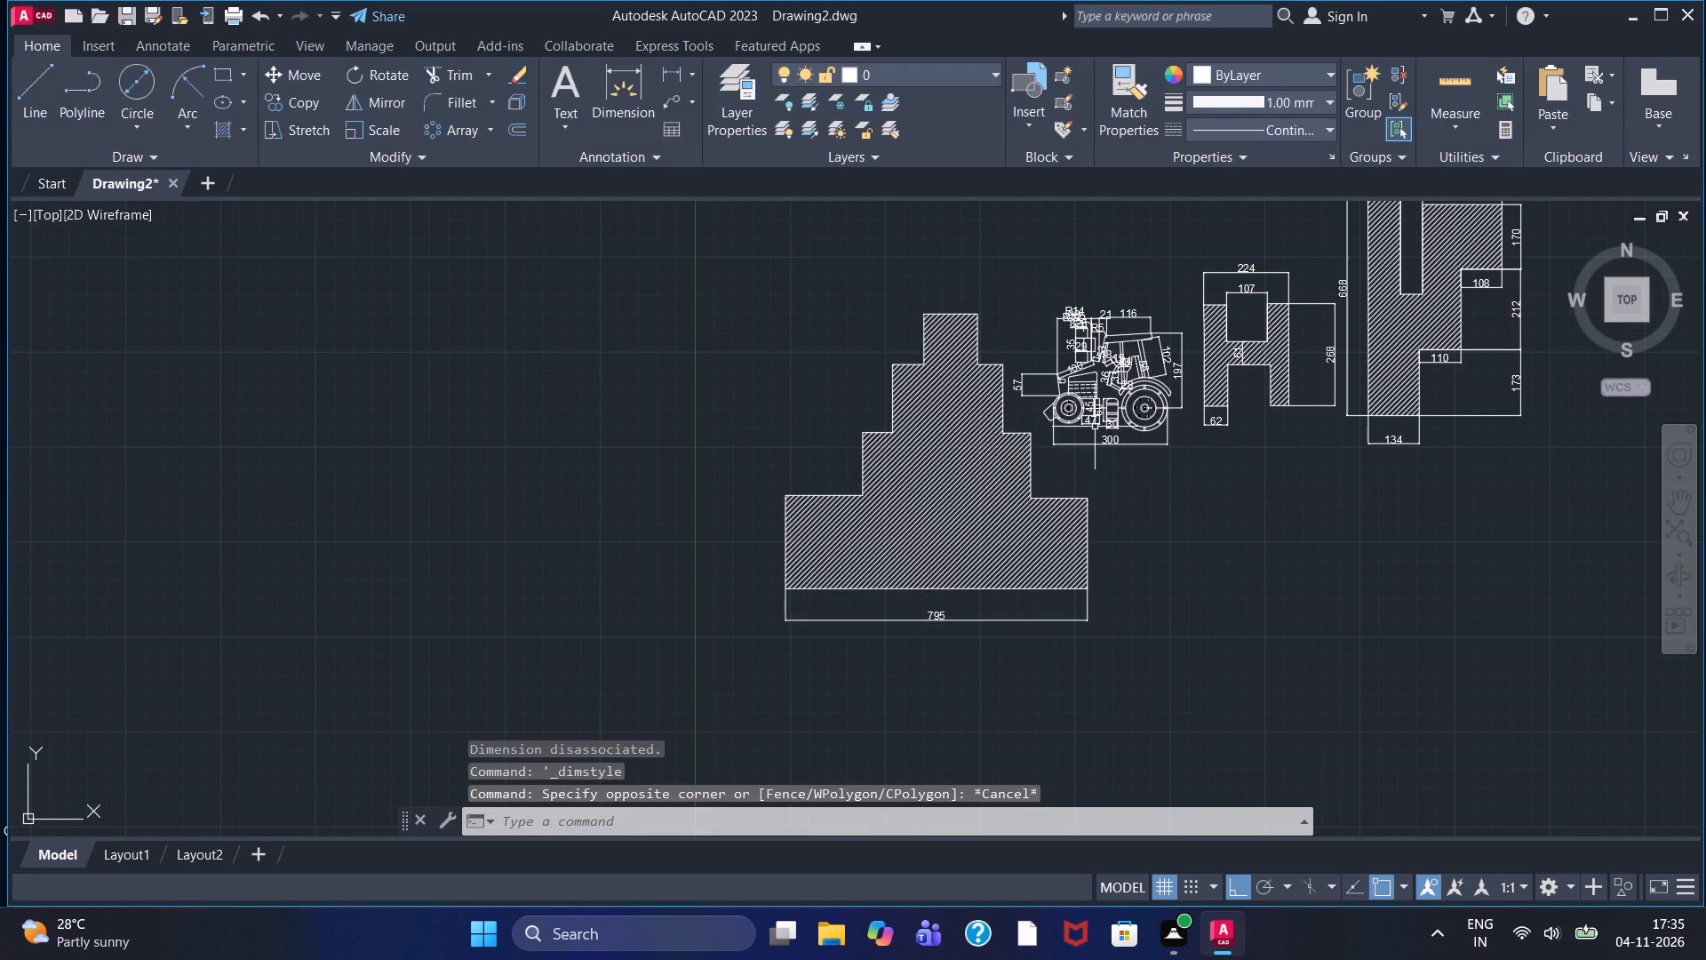
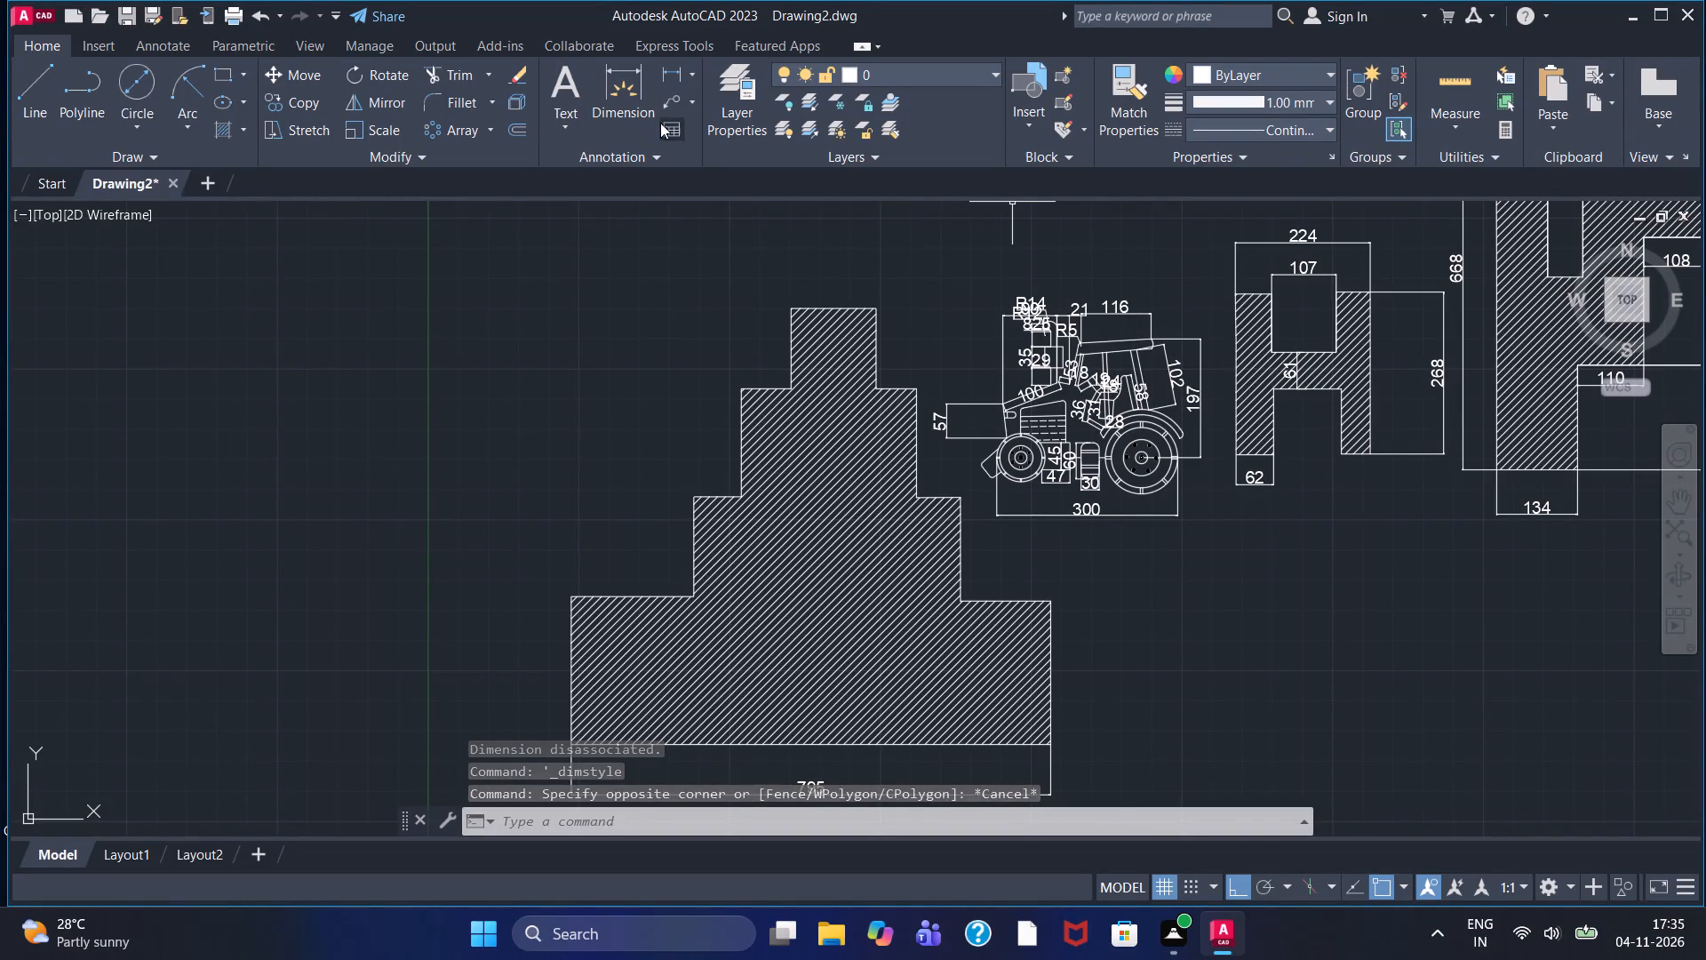
Set the text height of the ISO-25 dimension style to 5 and make that style current.
double_click(648, 152)
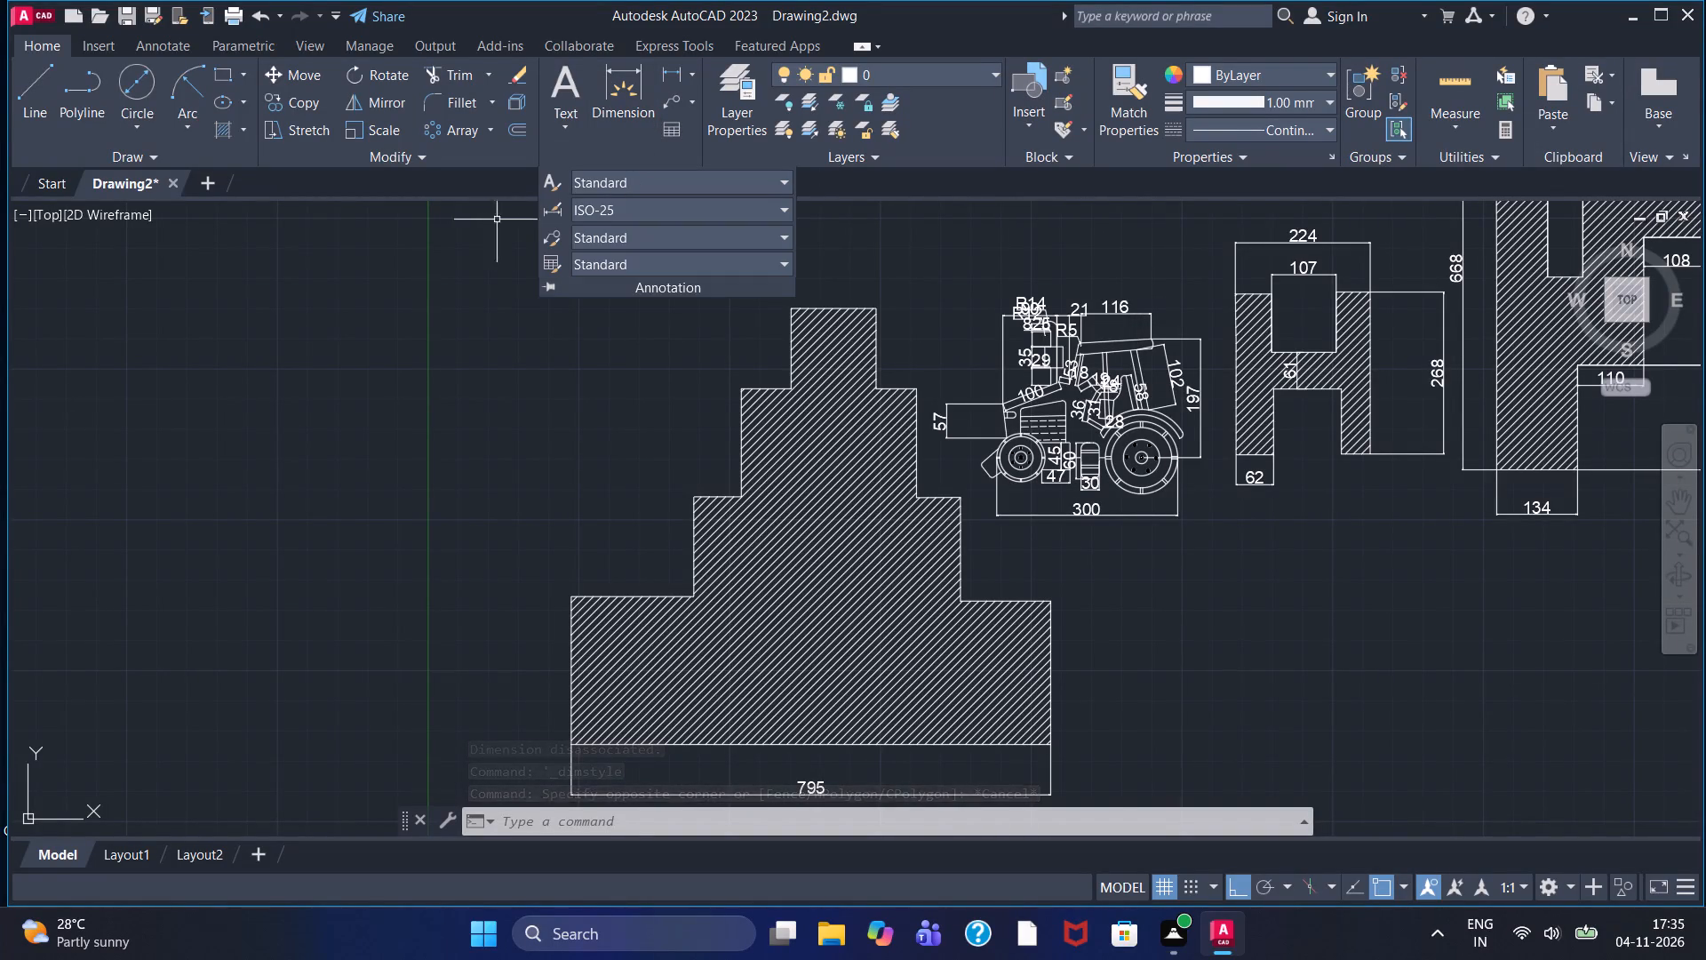
double_click(602, 156)
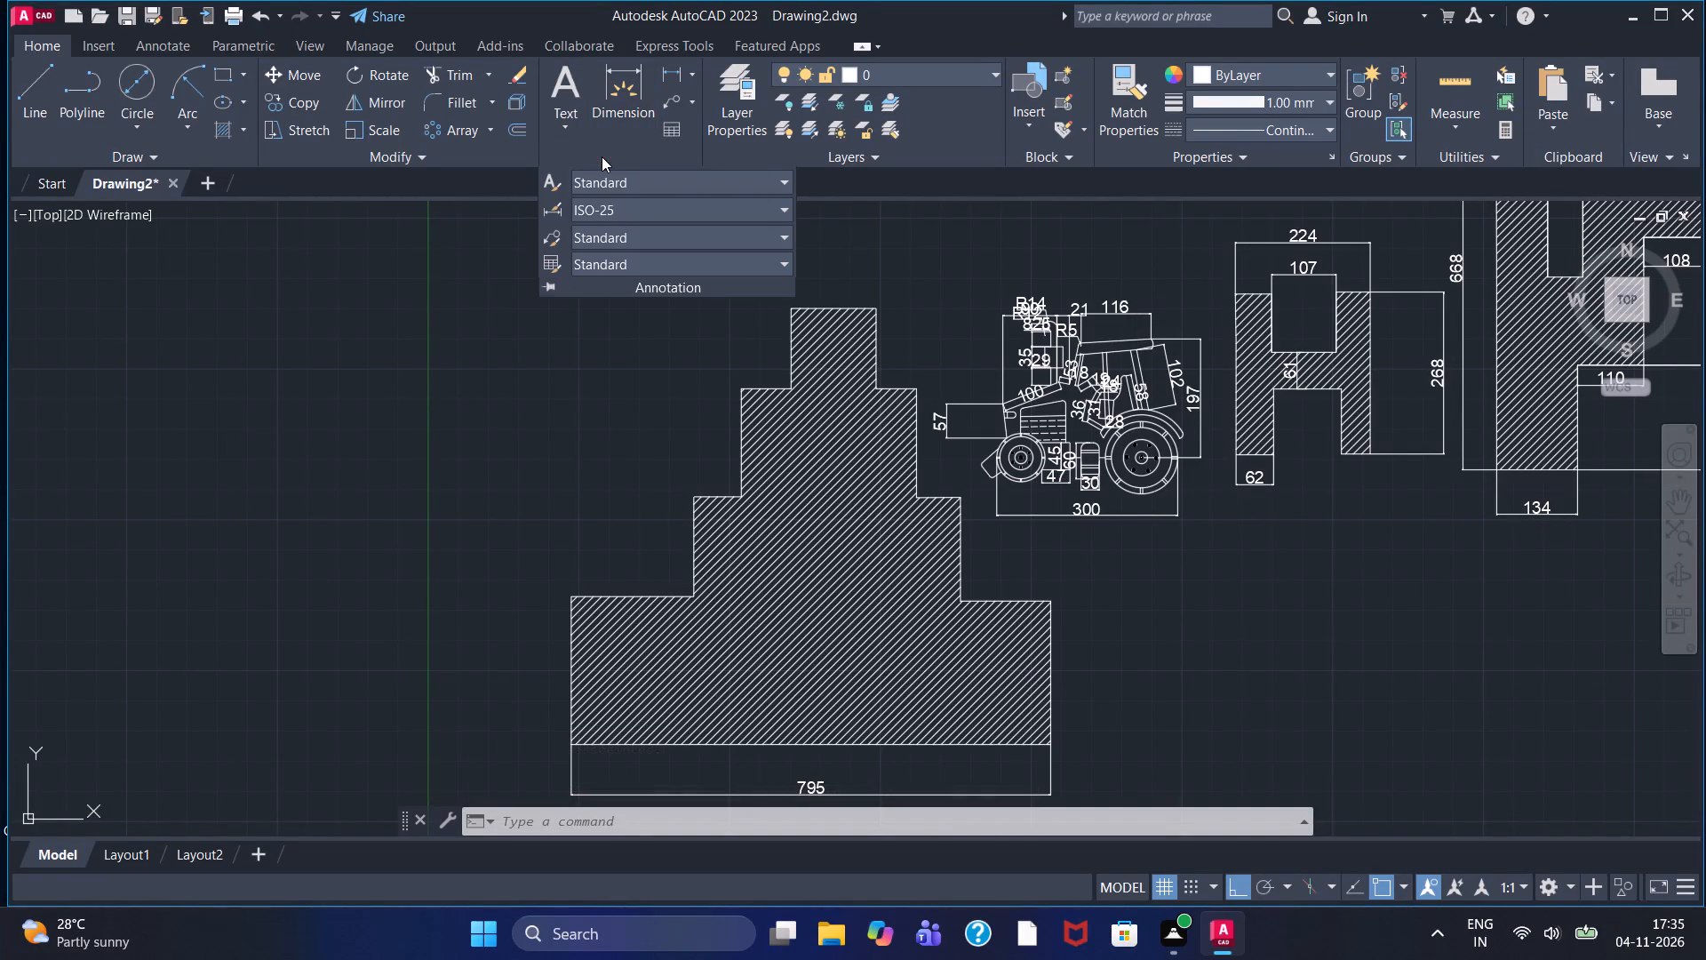
double_click(551, 205)
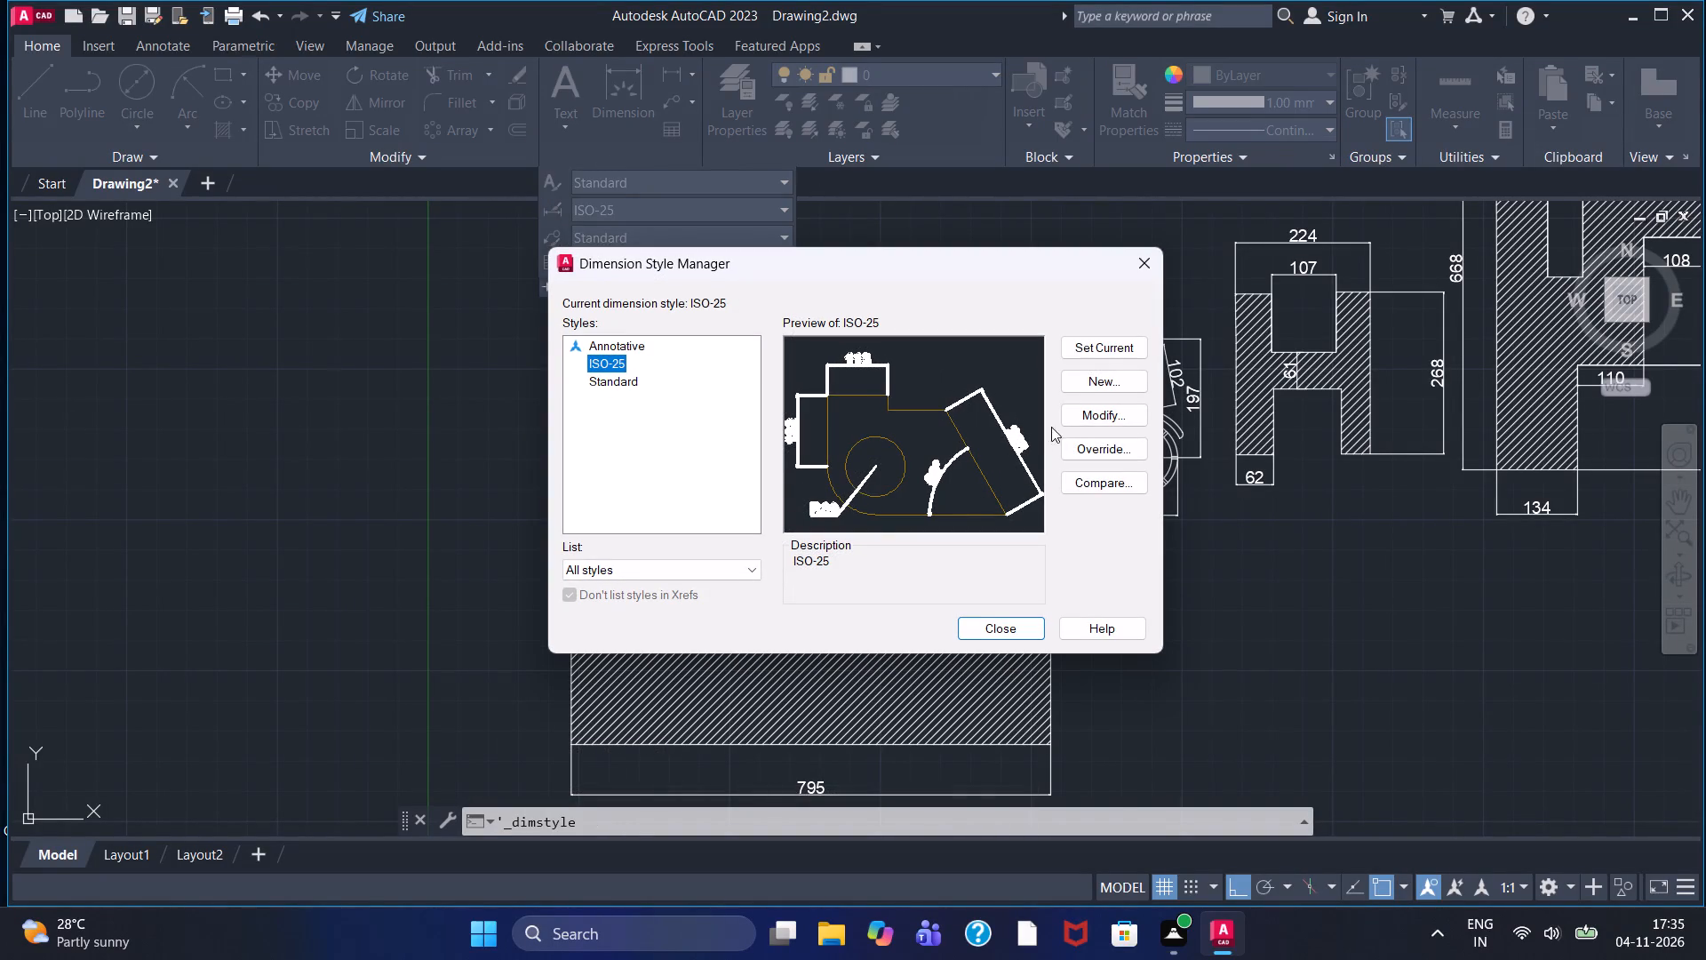
click(1076, 414)
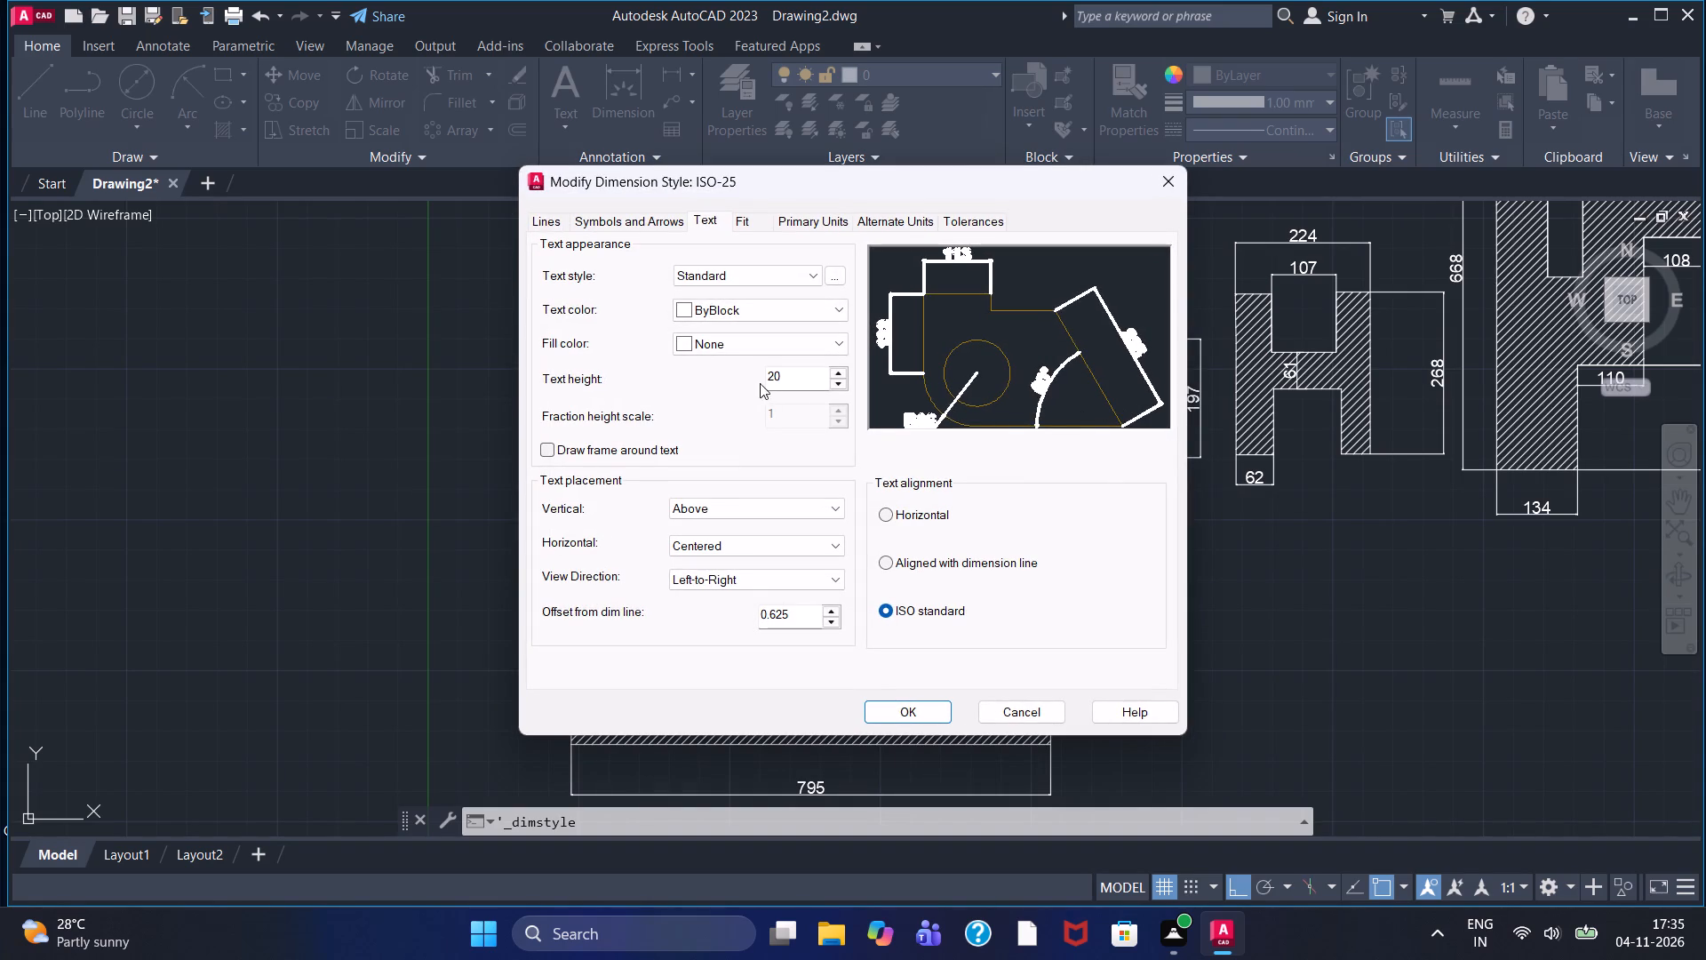
drag(788, 373, 711, 373)
click(711, 373)
key(5)
key(Return)
click(889, 704)
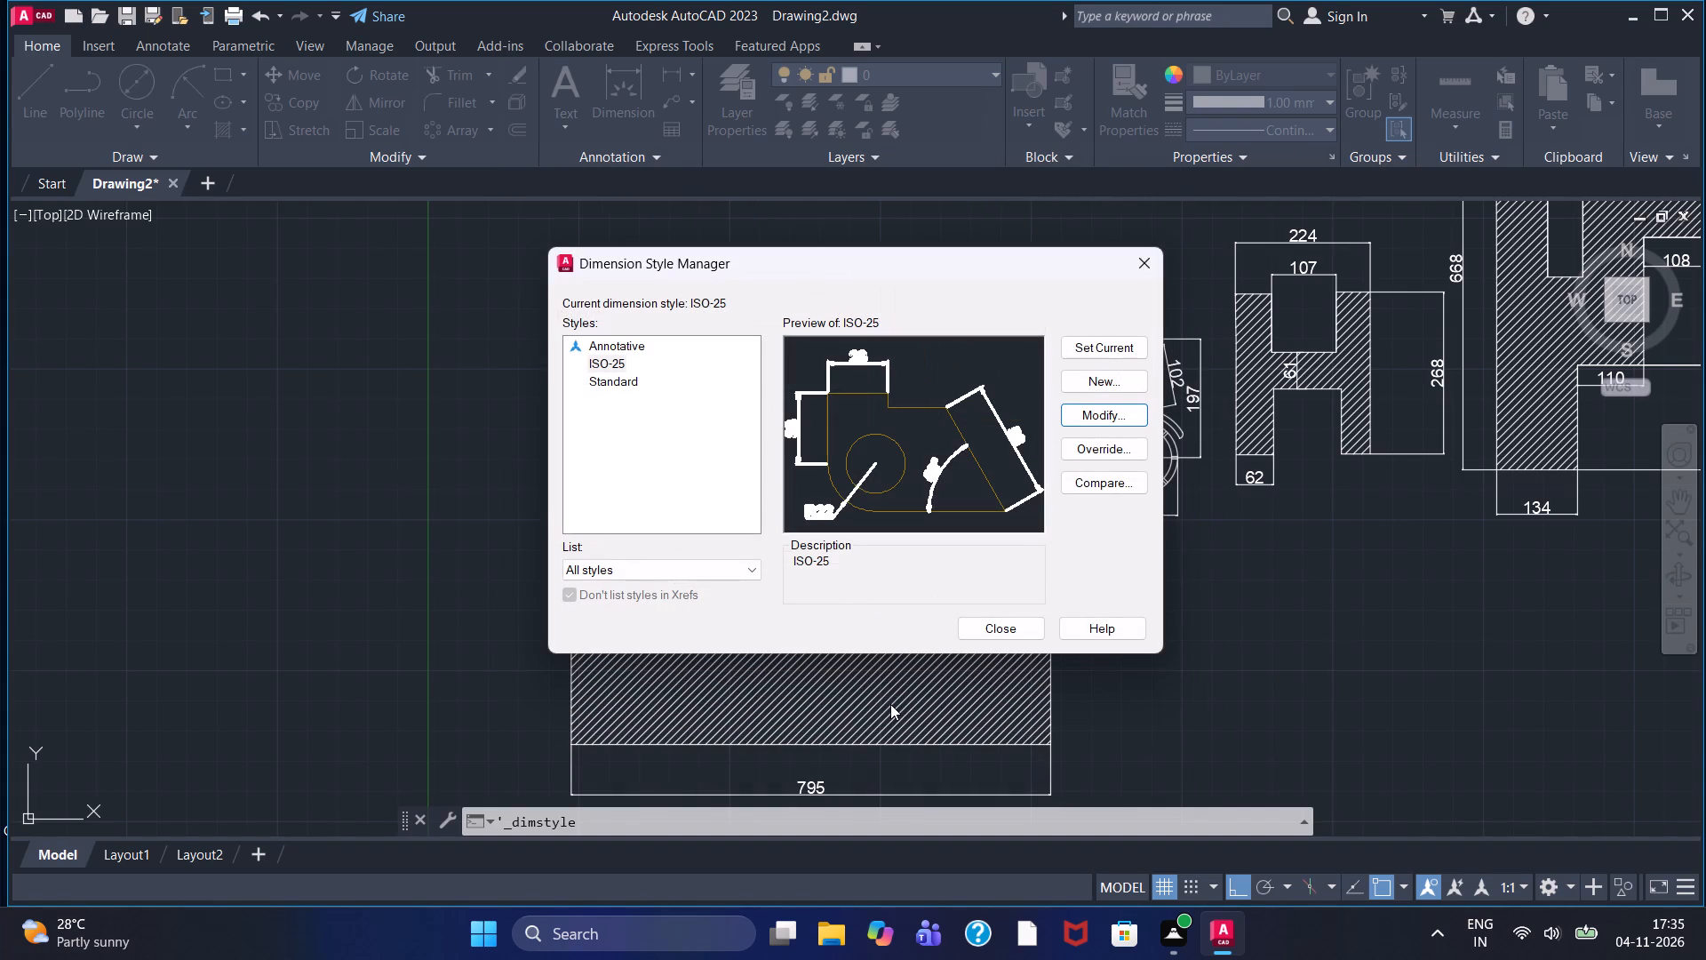
click(1100, 347)
double_click(1010, 623)
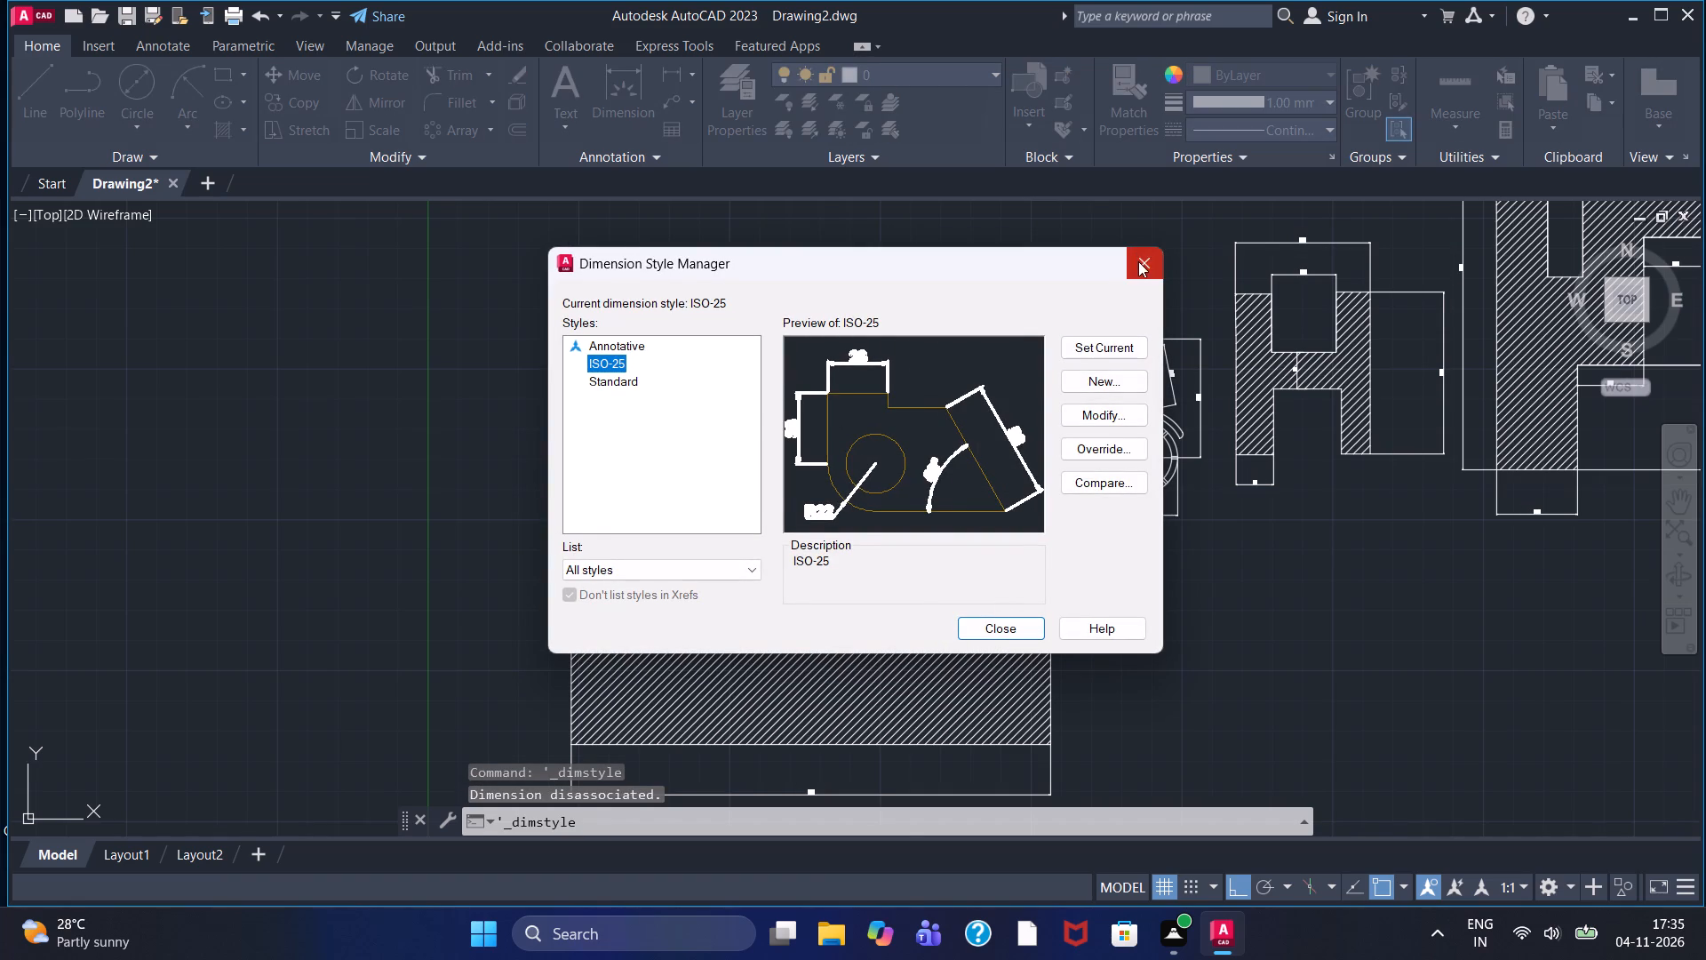
double_click(1138, 261)
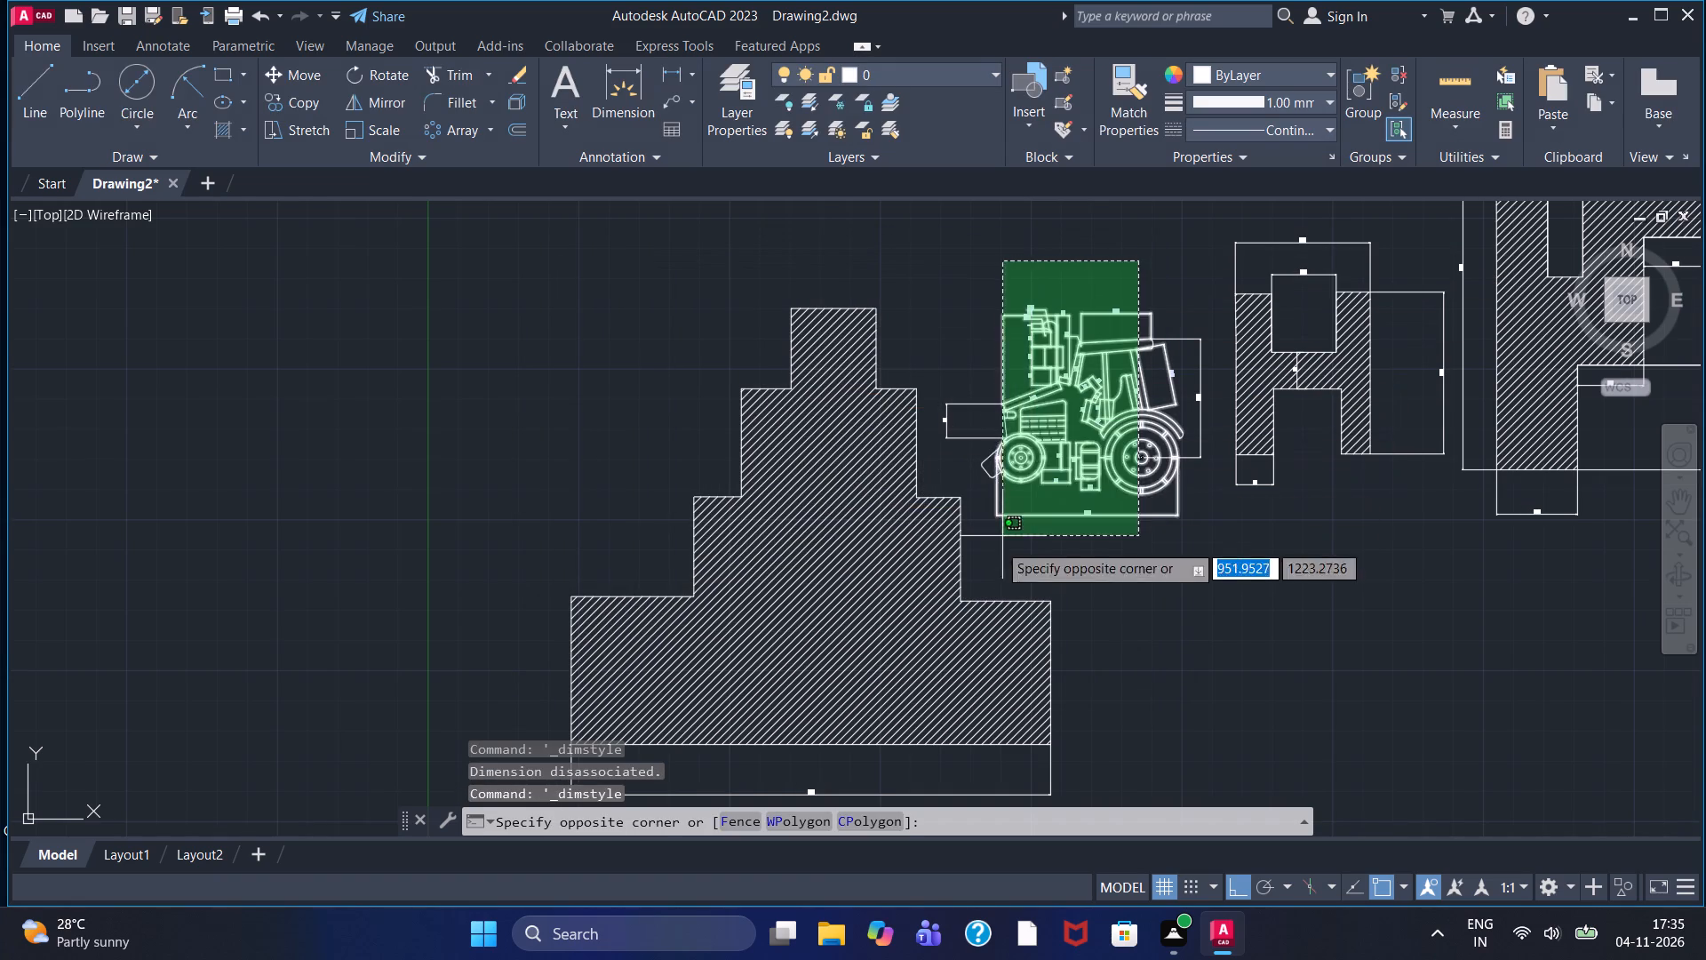
key(Escape)
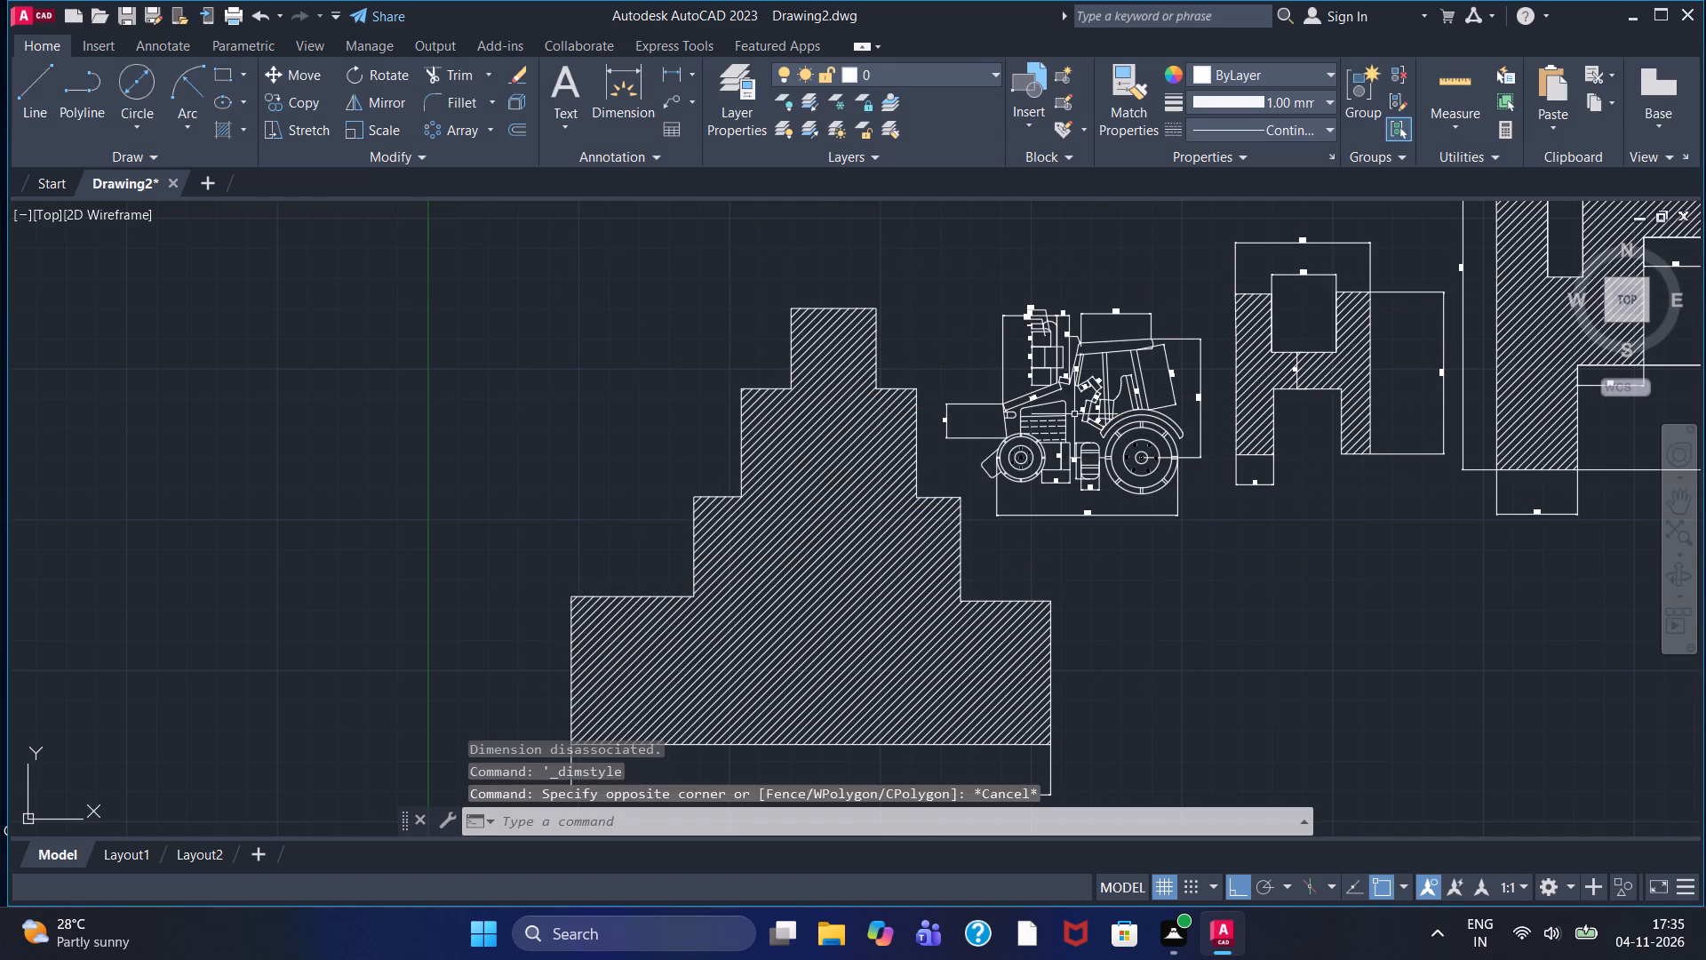
Add a vertical linear dimension to the left edge of the stepped shape's bottom tier, placed outside the shape.
middle_drag(586, 417, 586, 413)
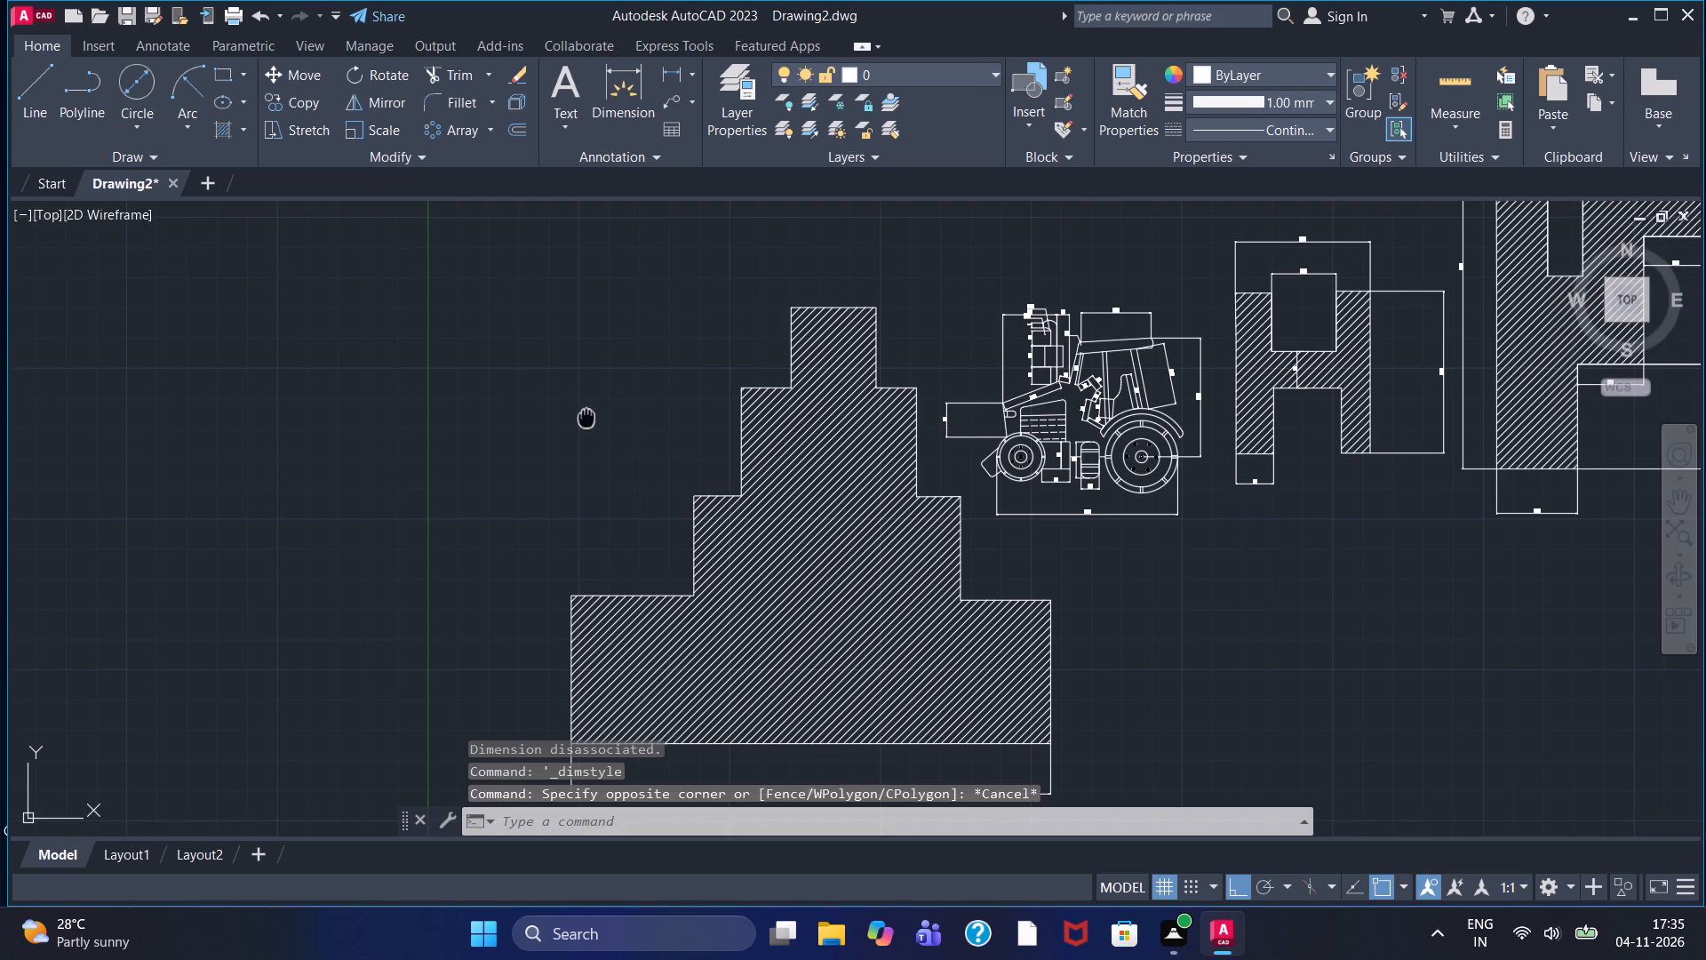
middle_drag(586, 413, 602, 362)
click(669, 71)
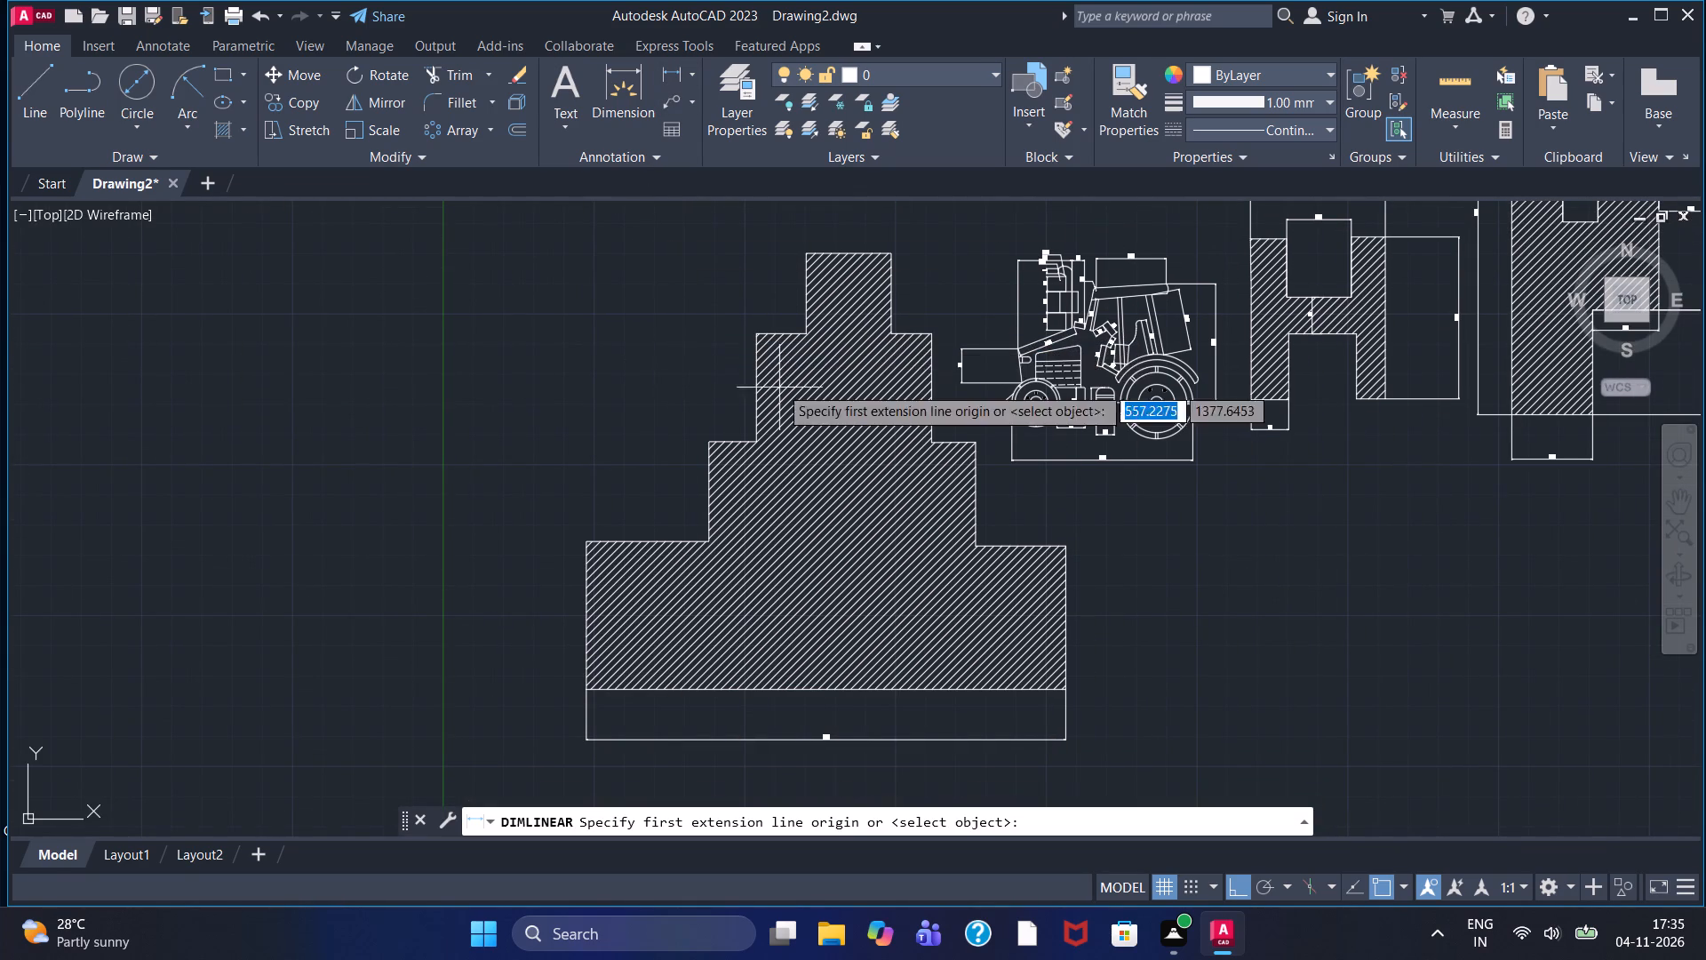
double_click(586, 539)
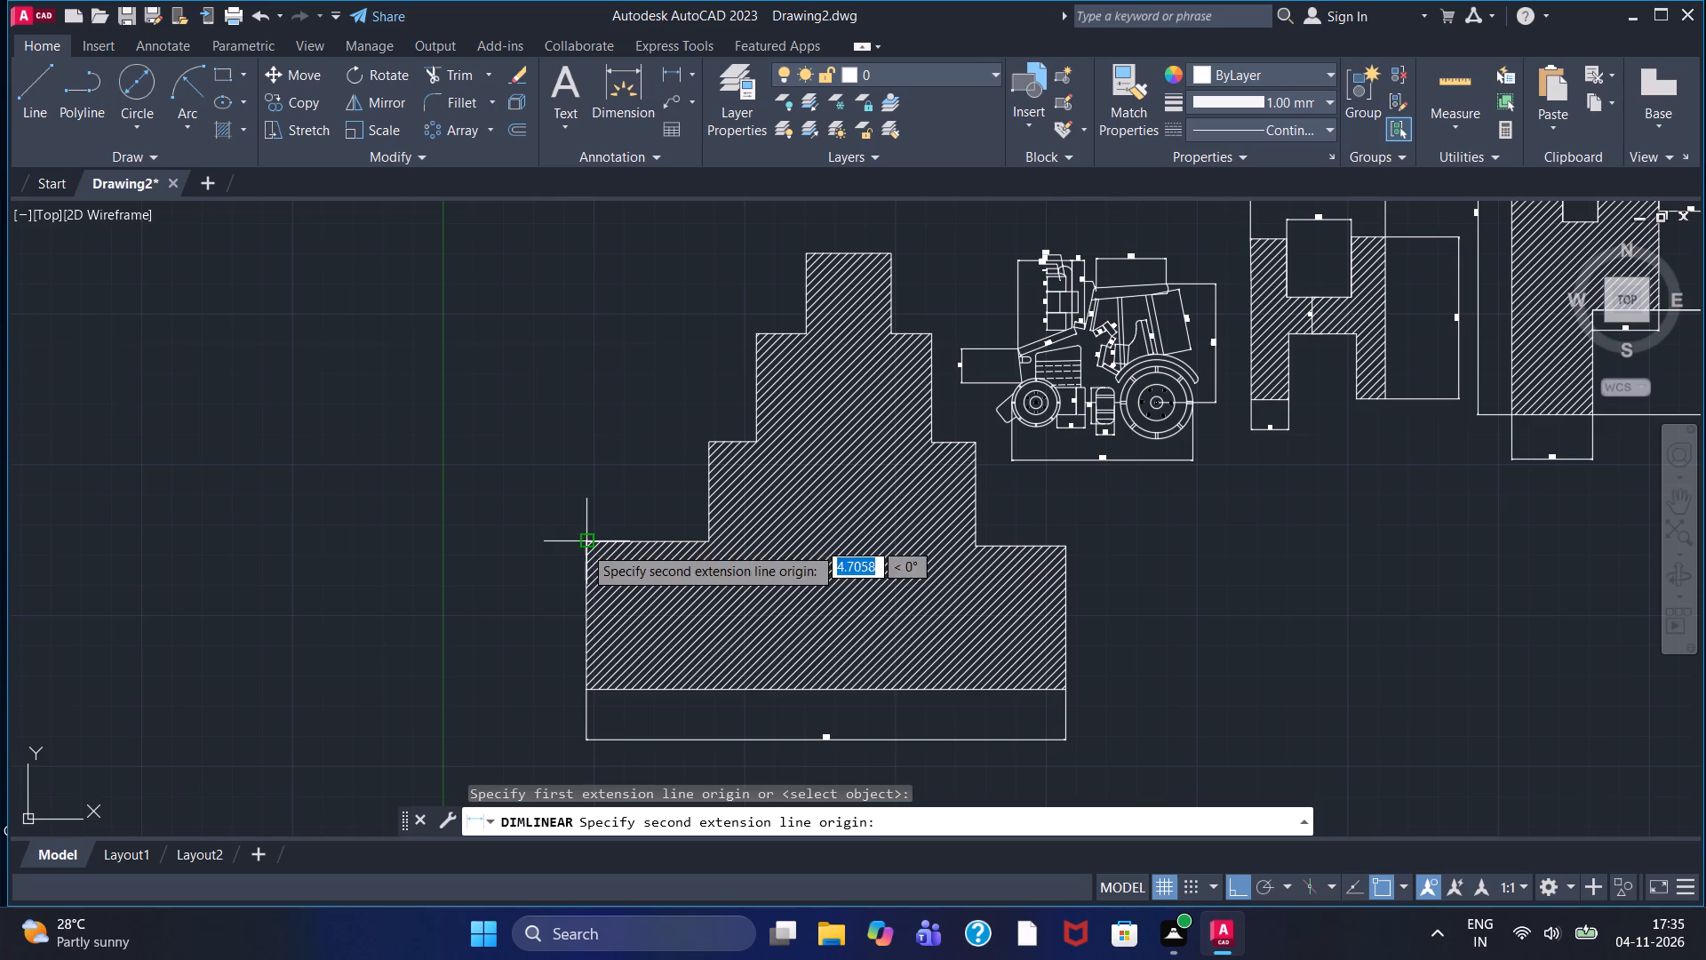
double_click(586, 682)
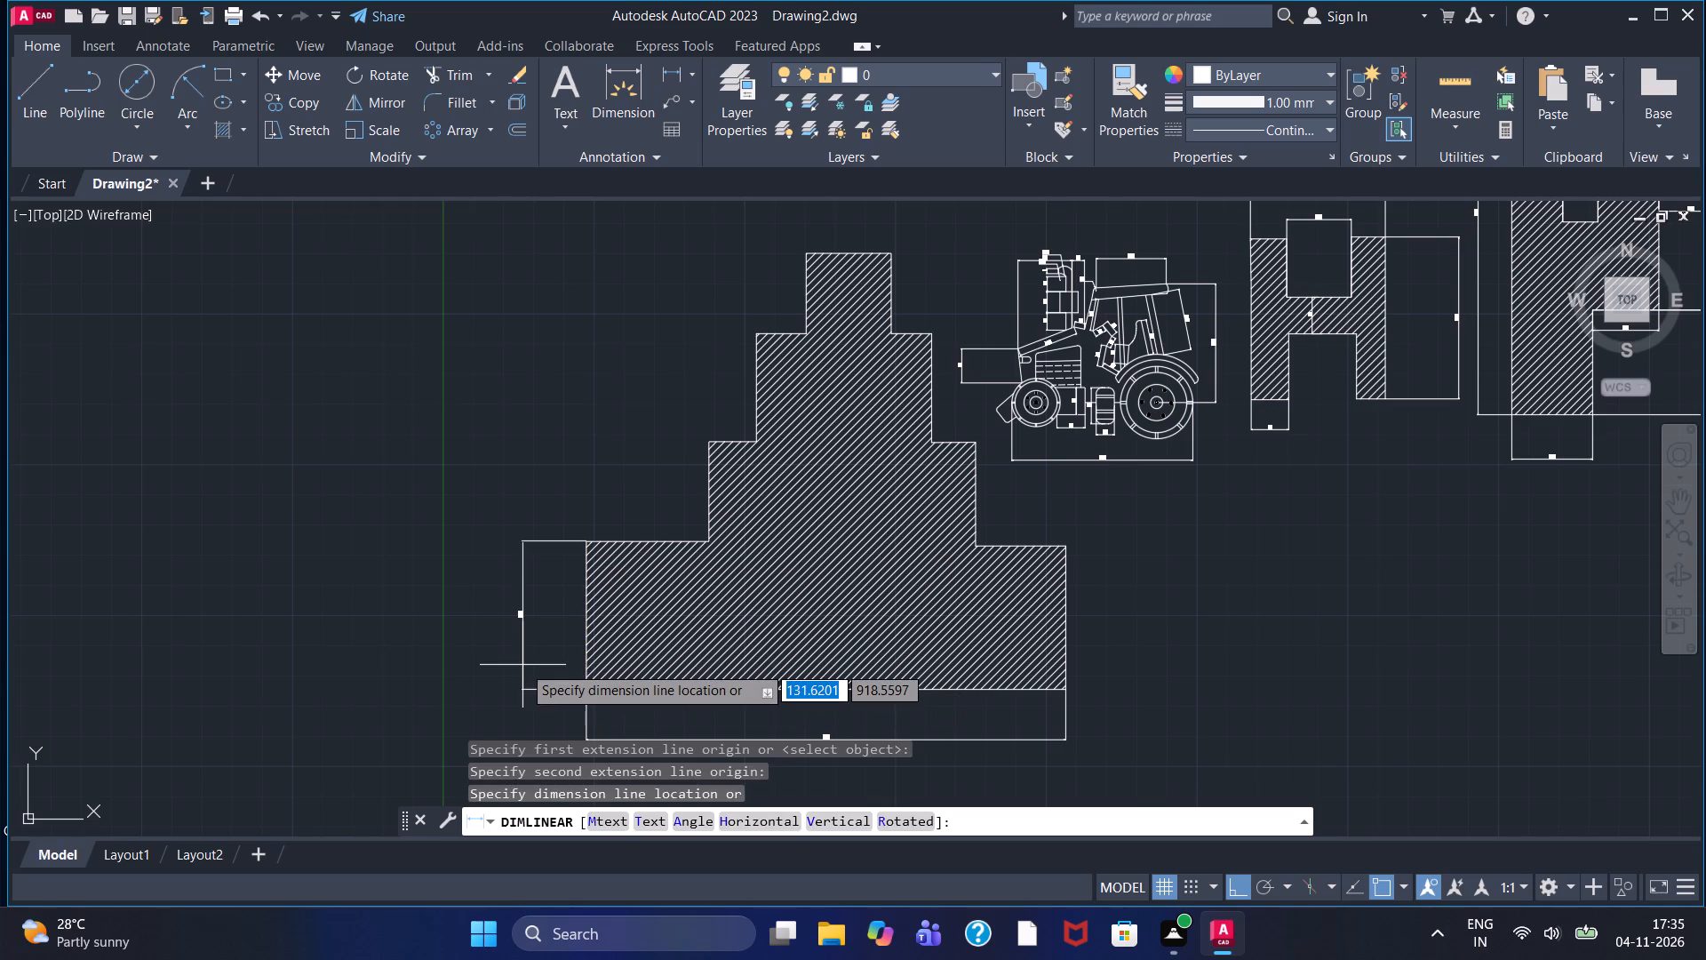
double_click(522, 665)
Add a vertical linear dimension to the second tier's left edge, in line with the bottom tier's height dimension.
scroll(539, 638, up, 1)
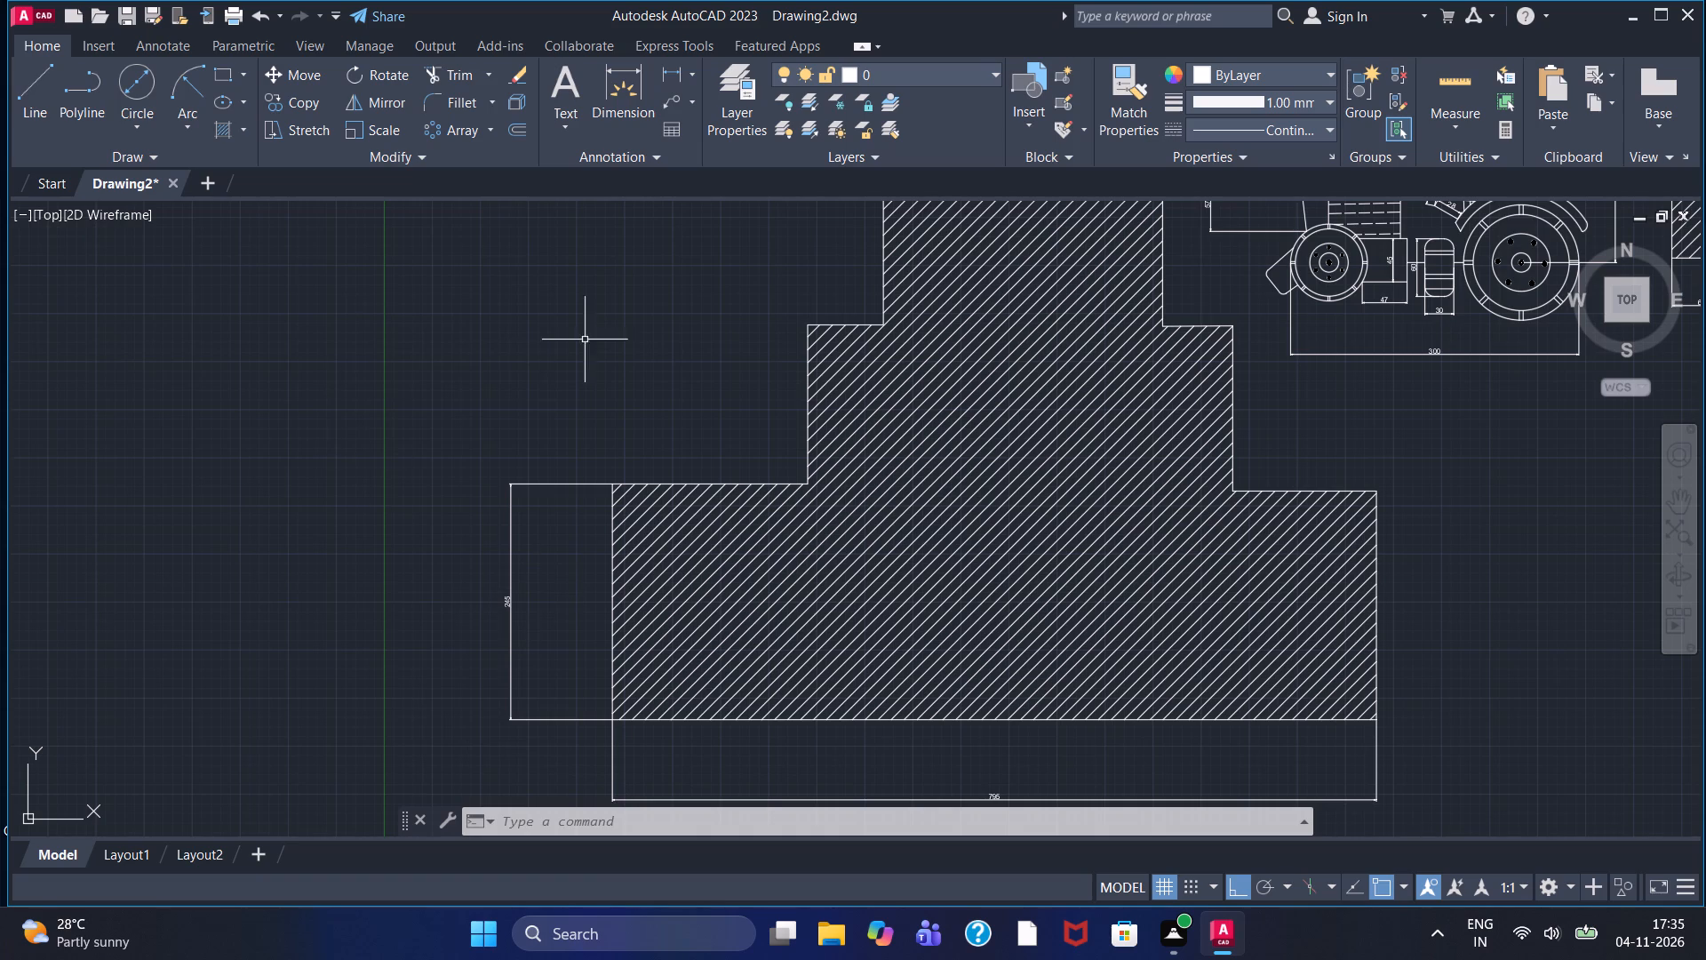
middle_drag(609, 353, 587, 397)
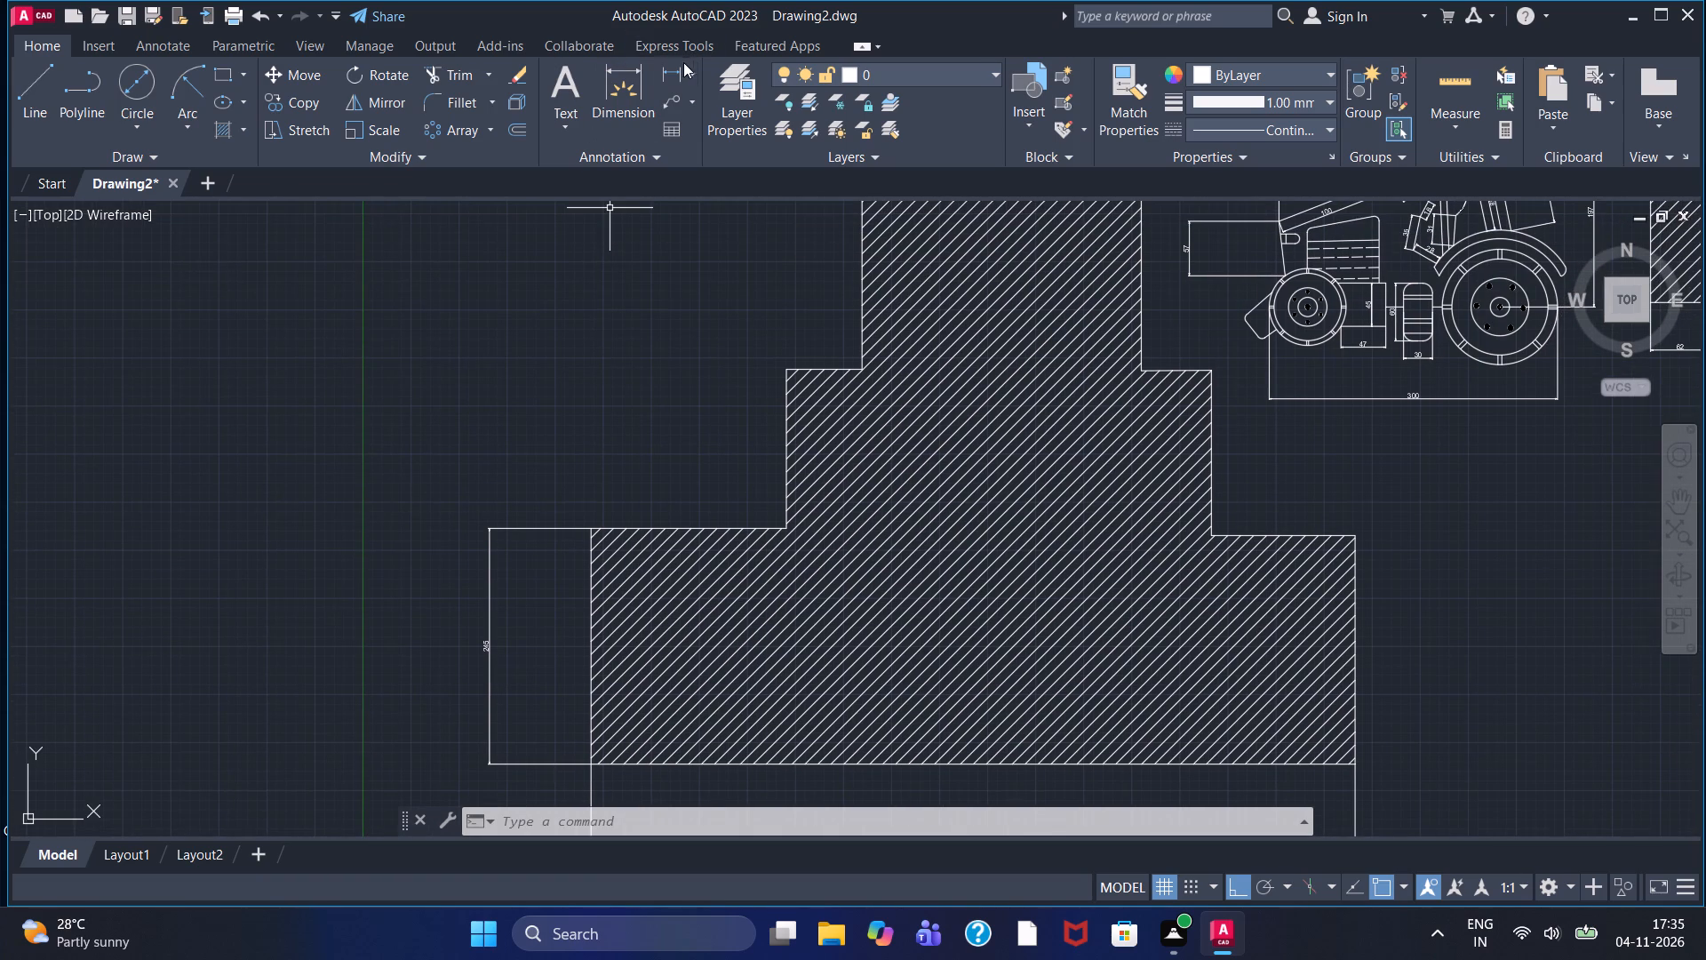
double_click(675, 72)
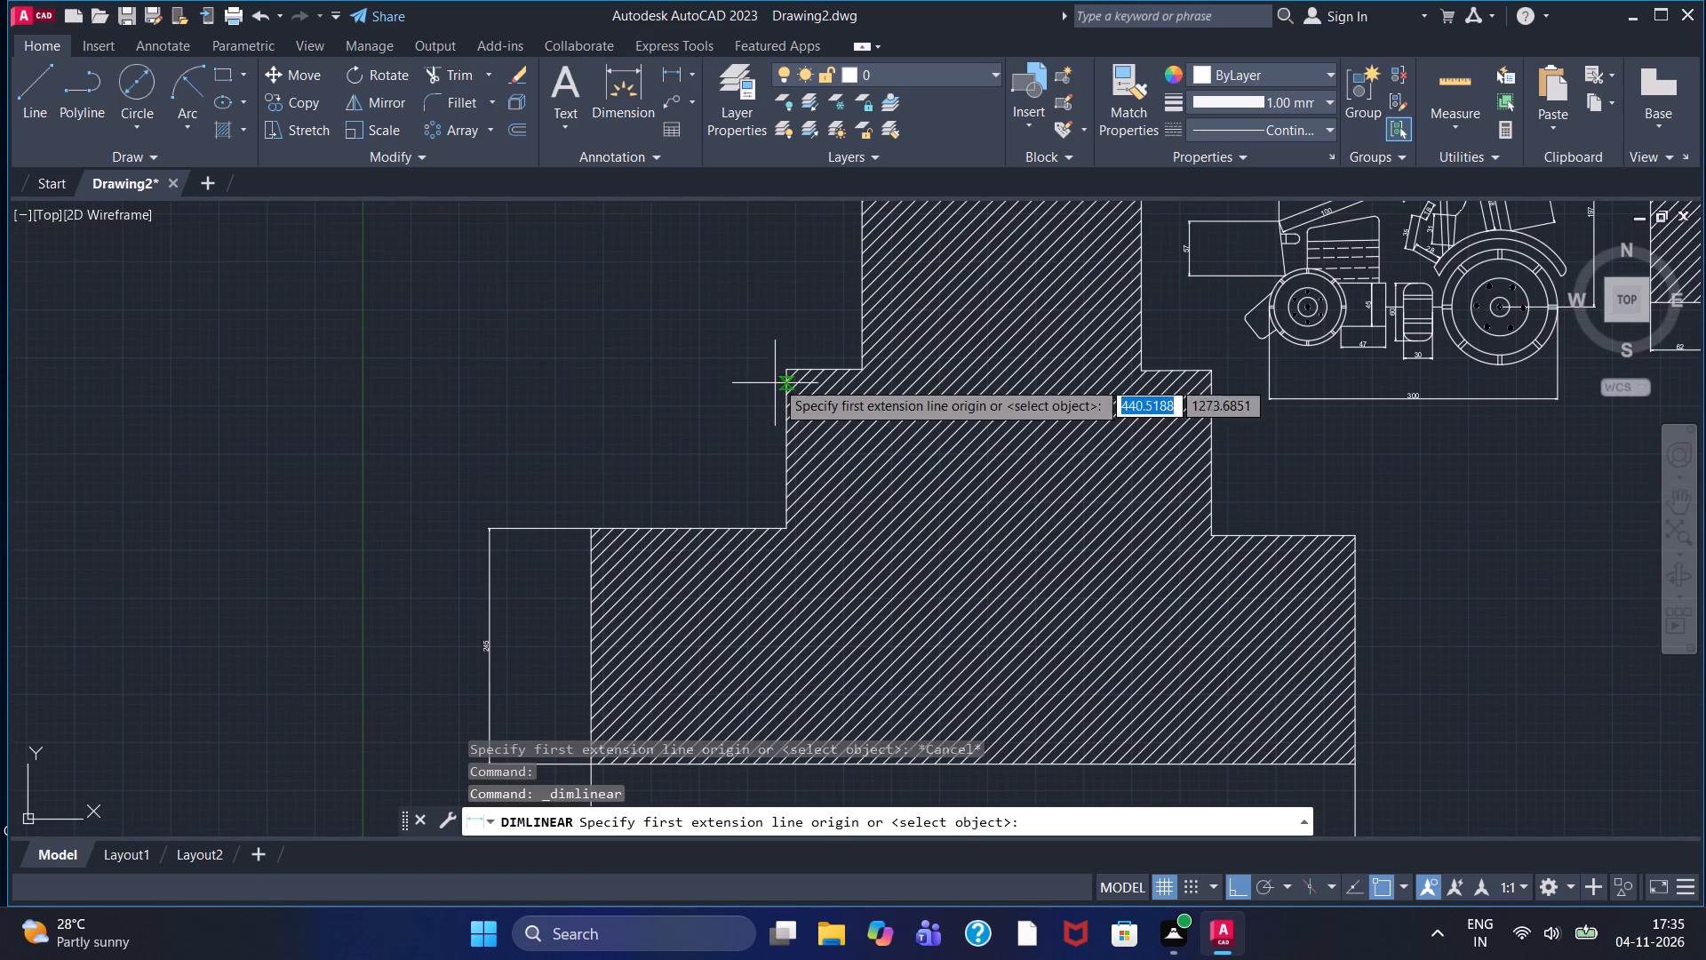
drag(782, 368, 804, 493)
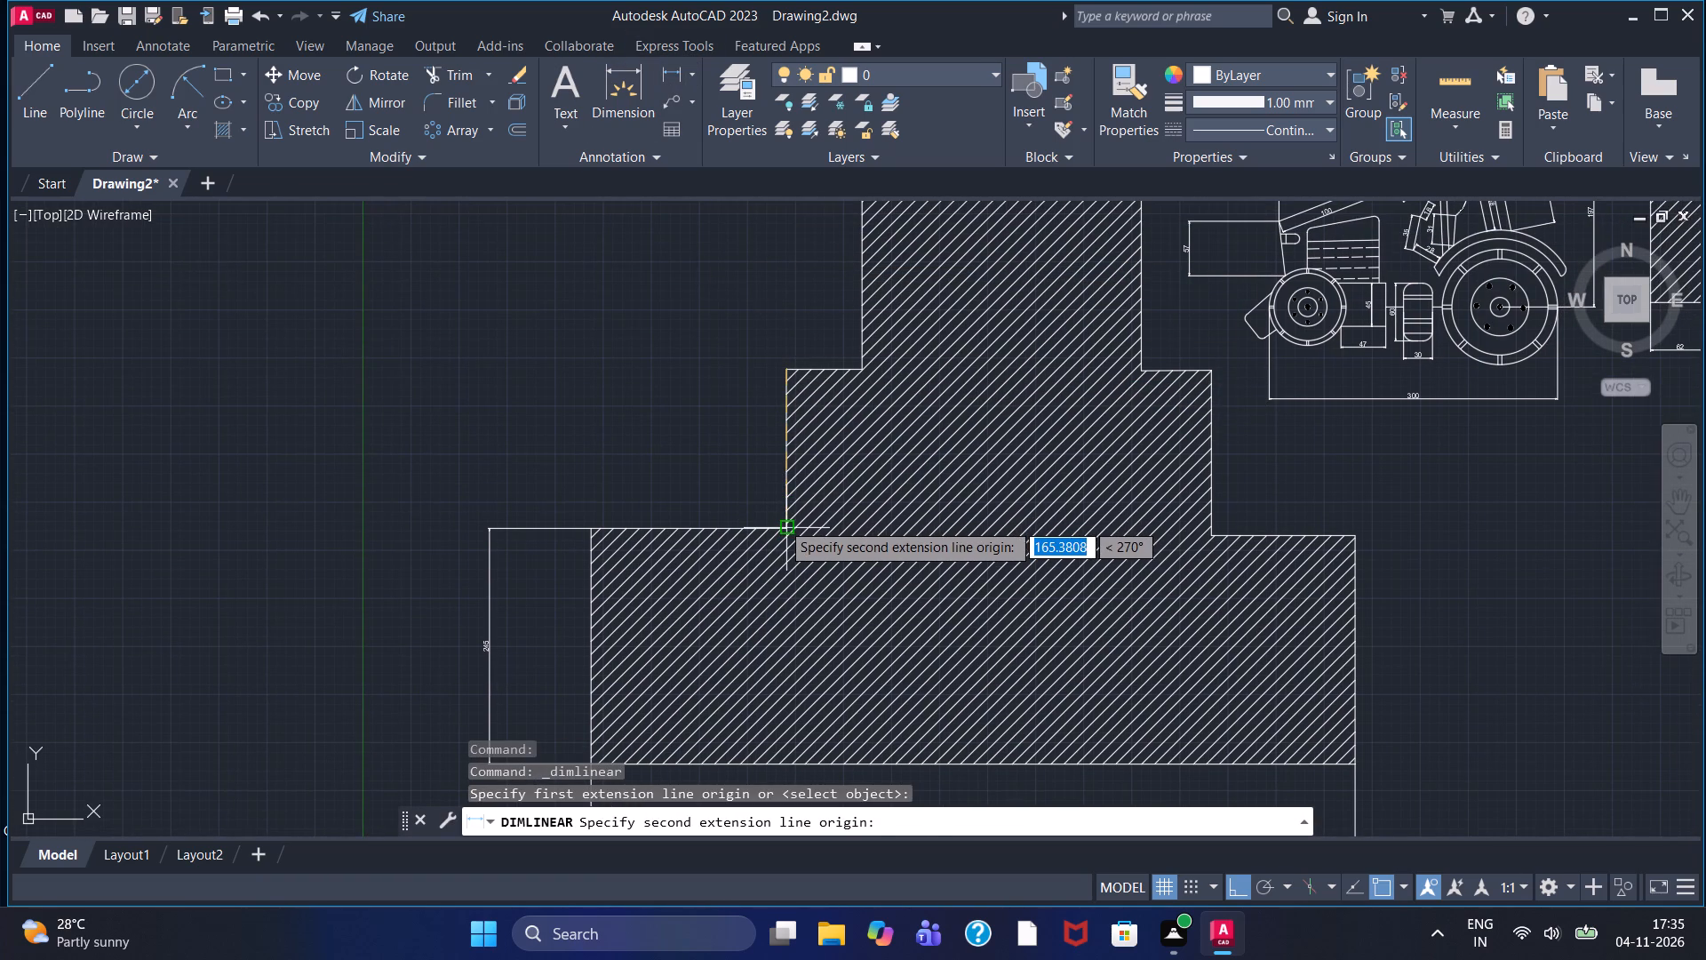
click(781, 522)
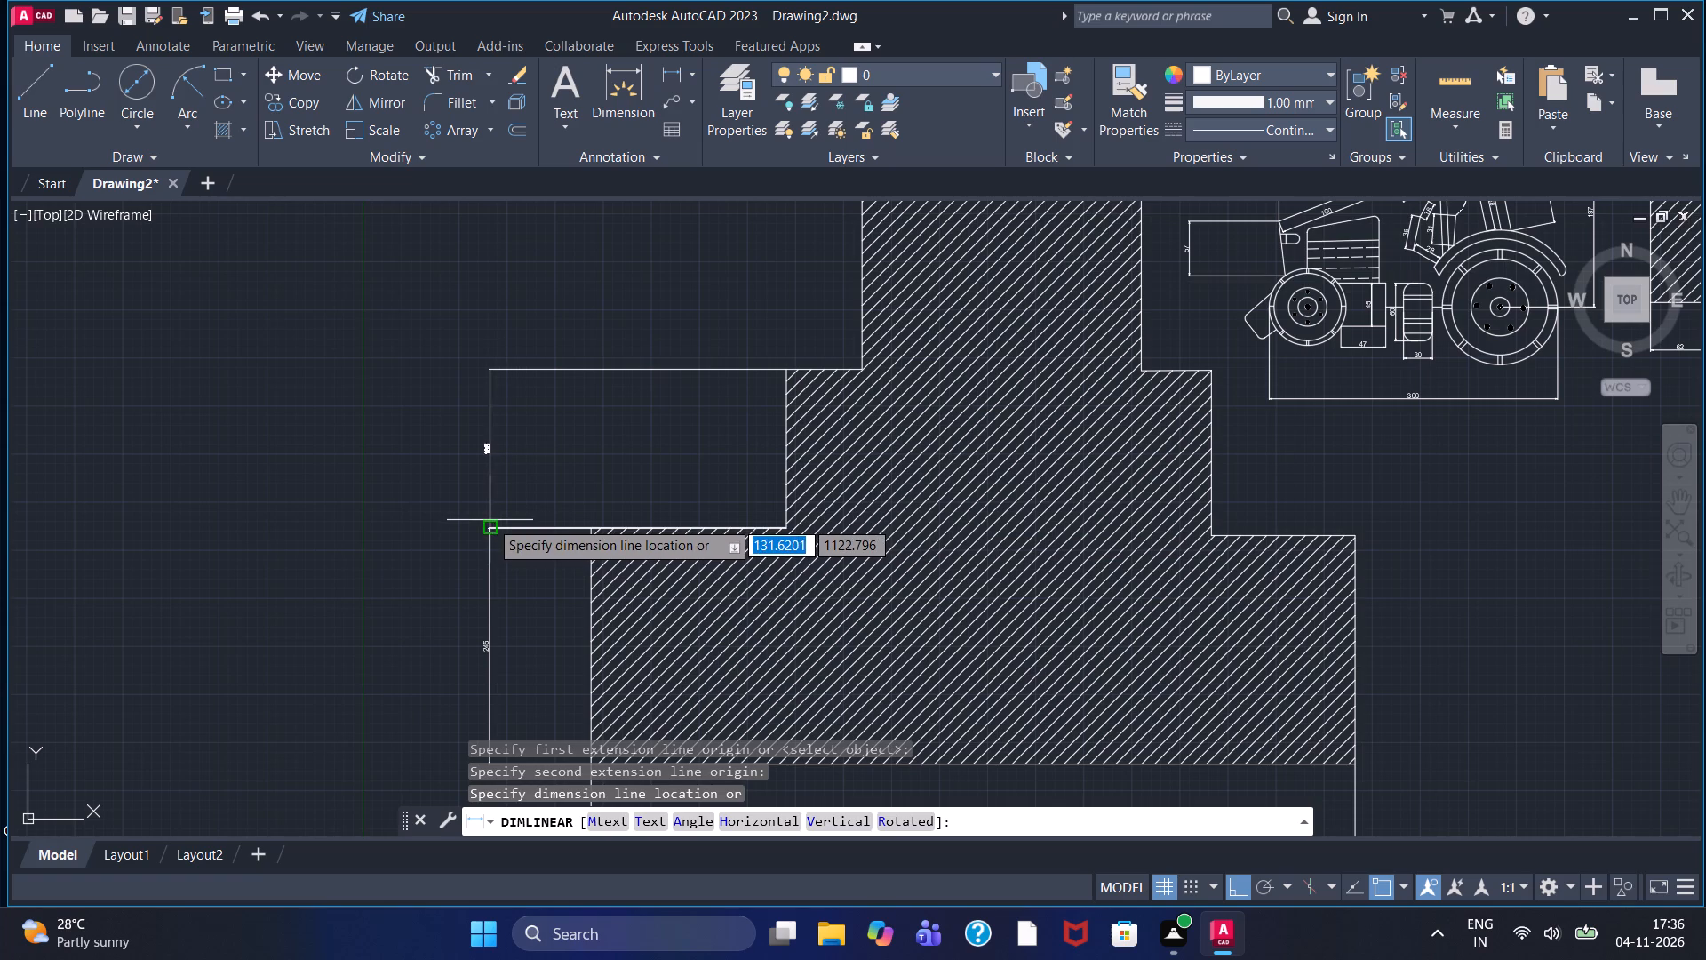
double_click(490, 520)
Add a vertical linear dimension to the left edge of the third tier from the bottom, aligned with the lower height dimensions.
middle_drag(548, 476, 462, 601)
scroll(466, 598, down, 1)
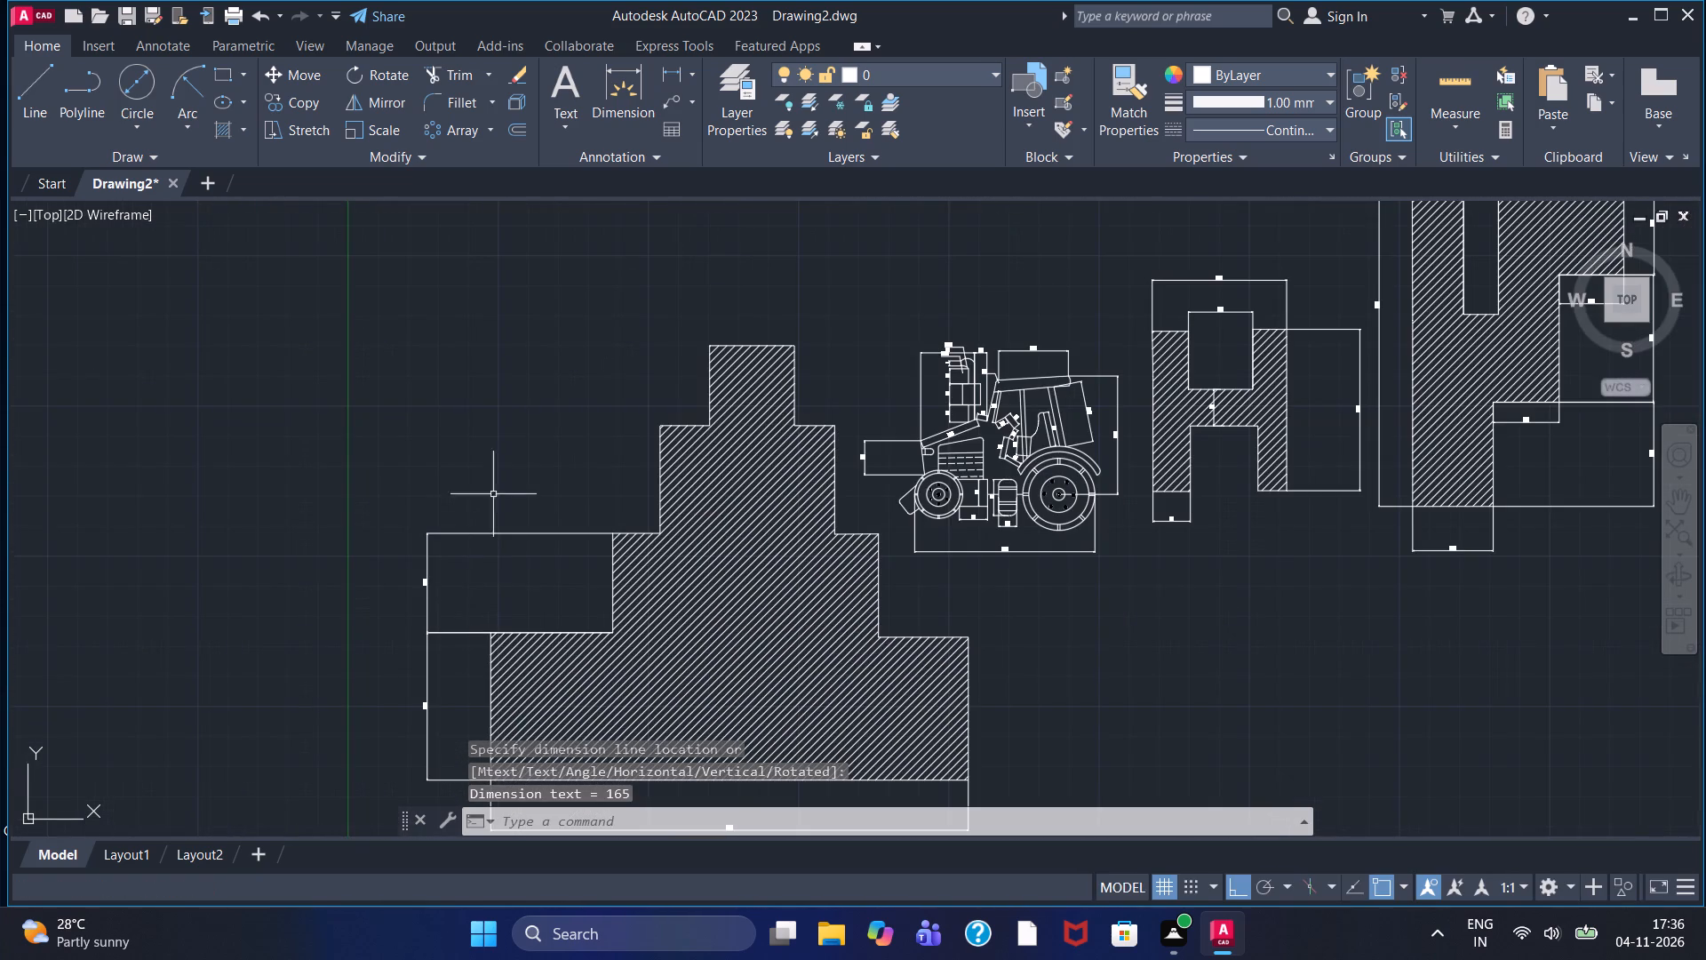
click(669, 70)
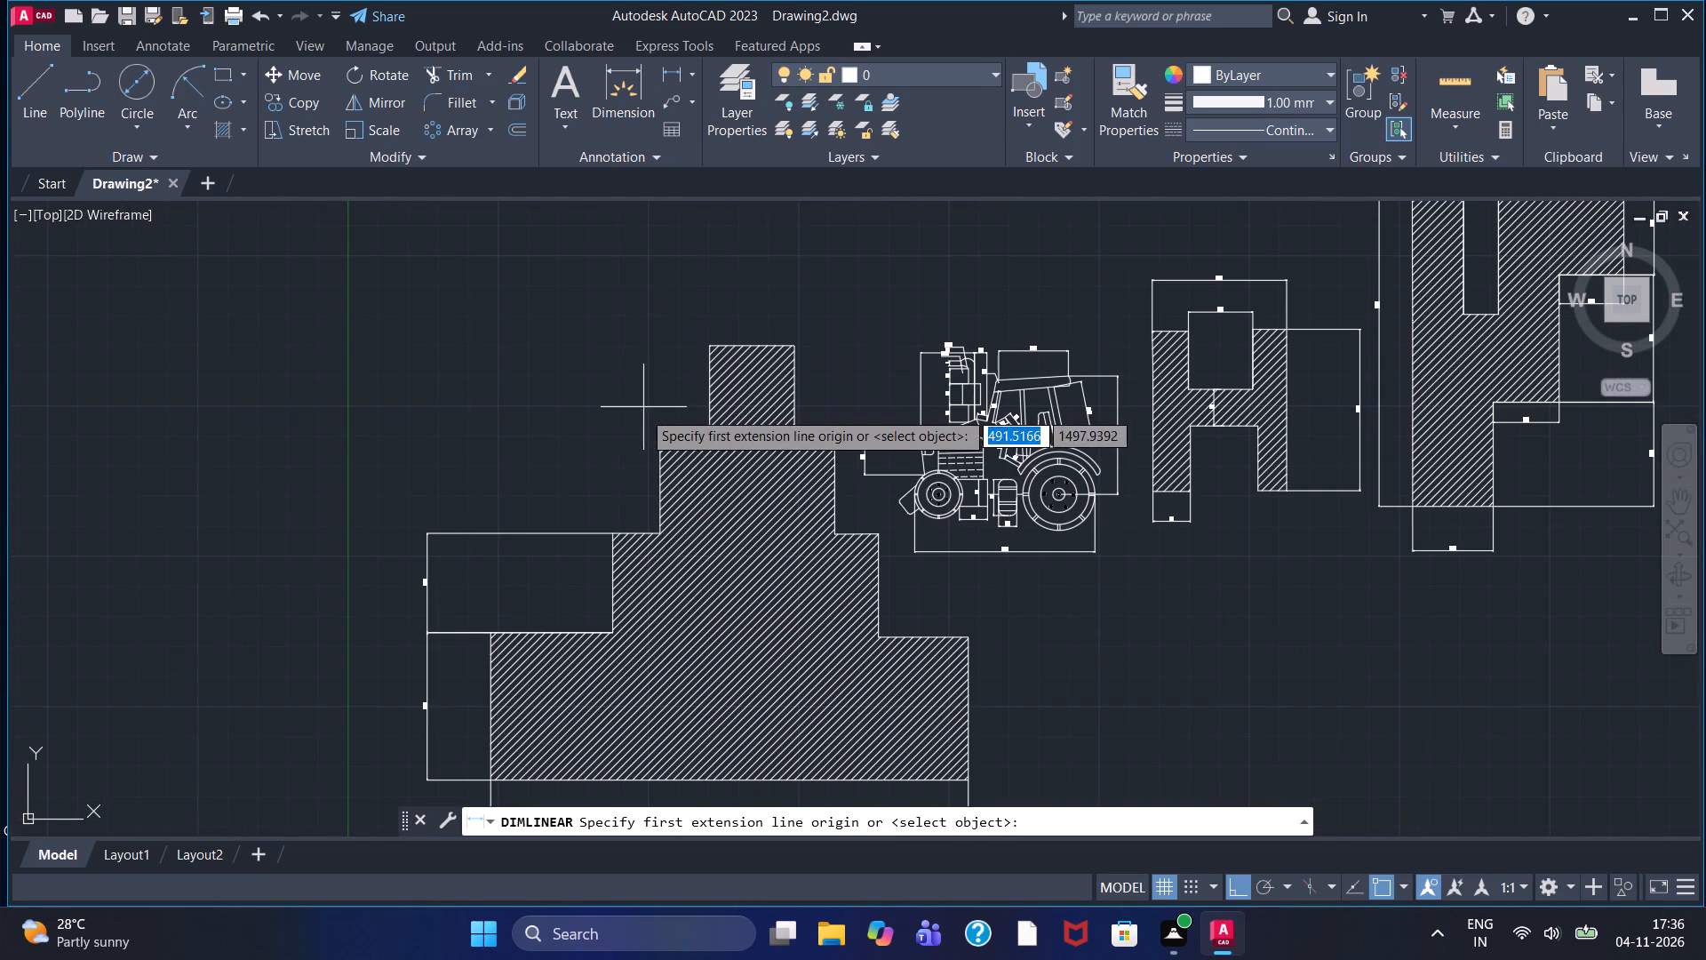
click(658, 425)
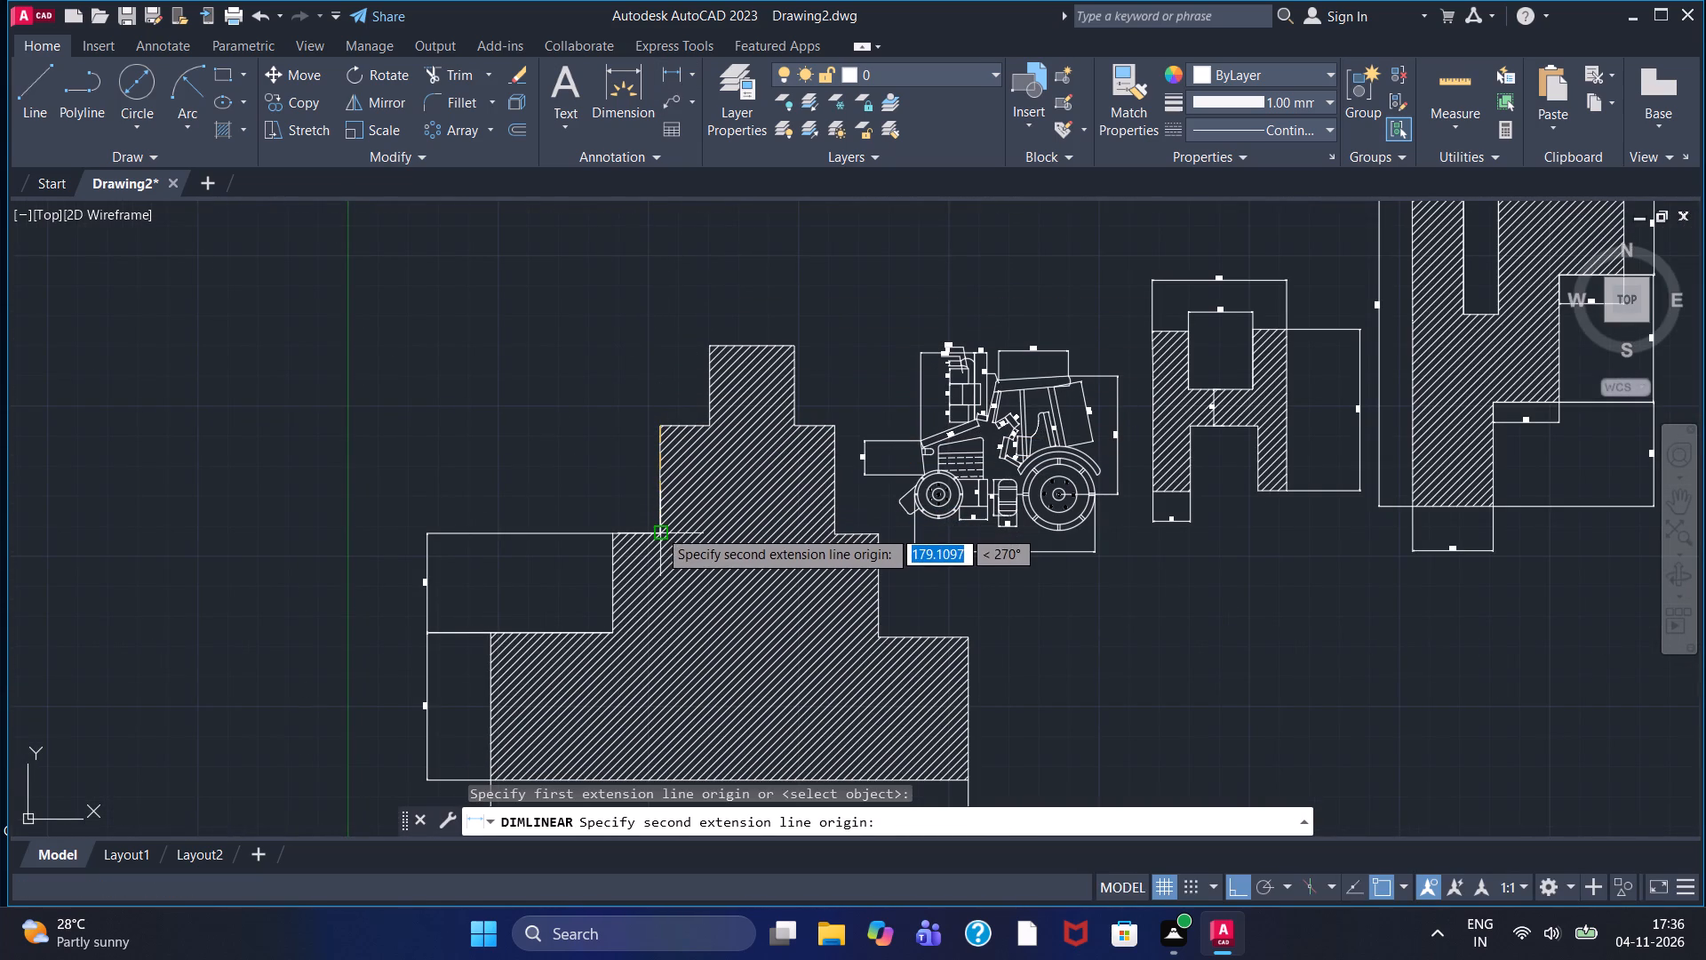
click(659, 530)
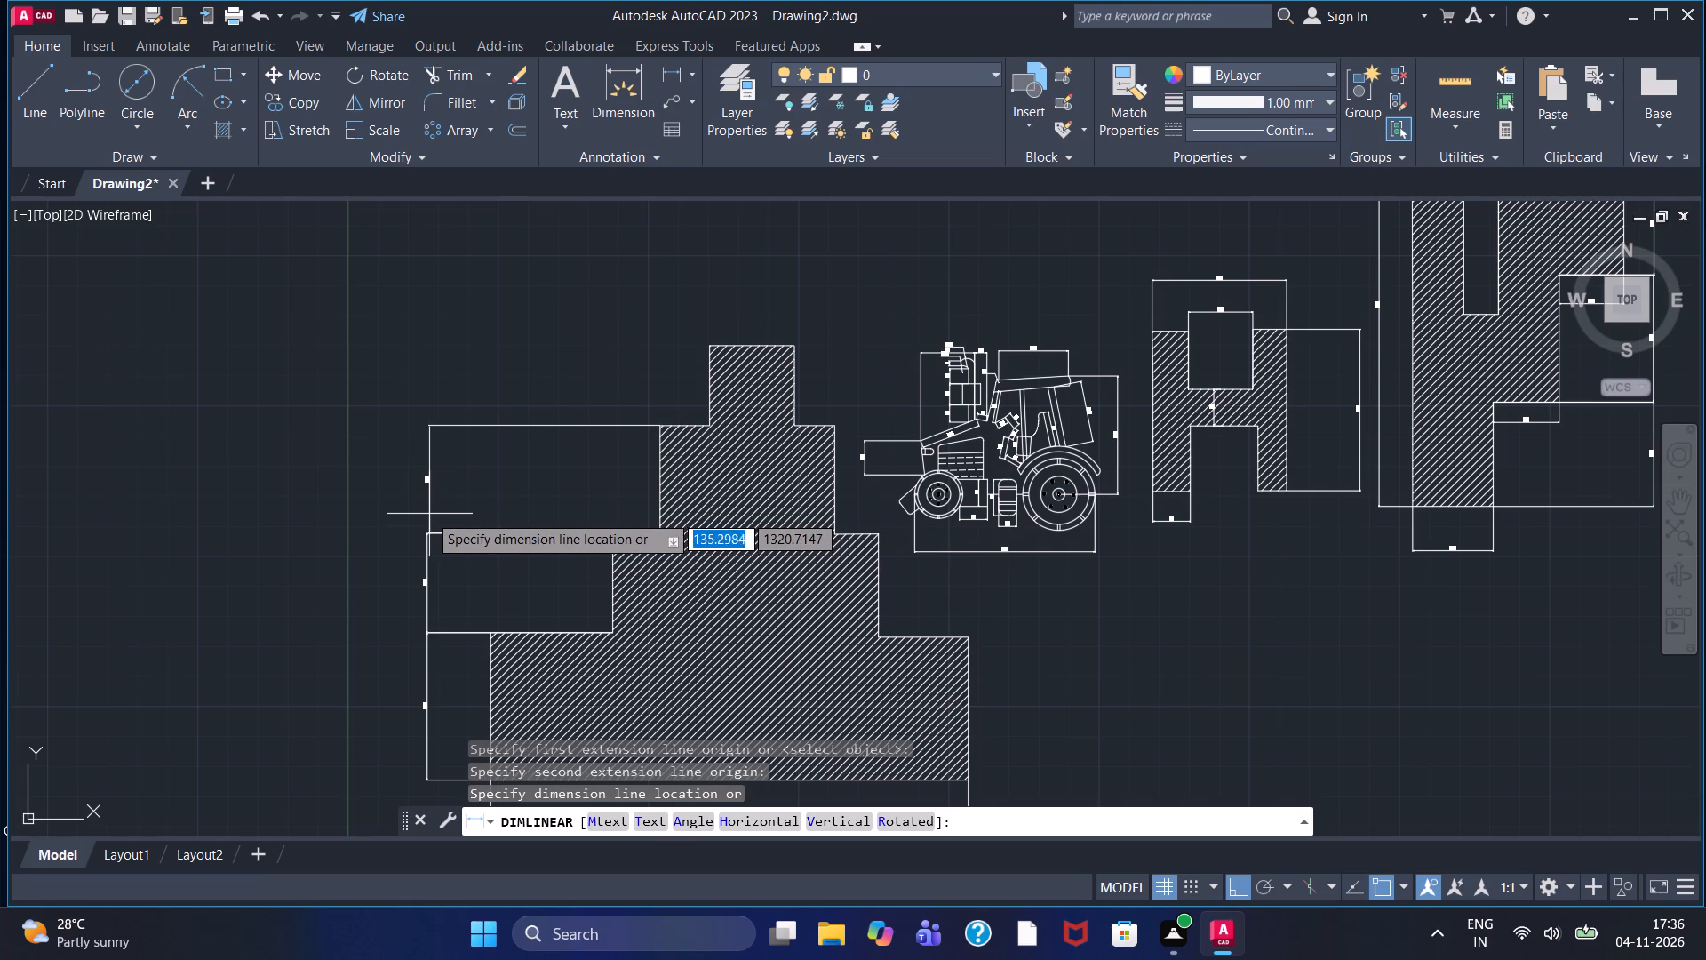
click(426, 514)
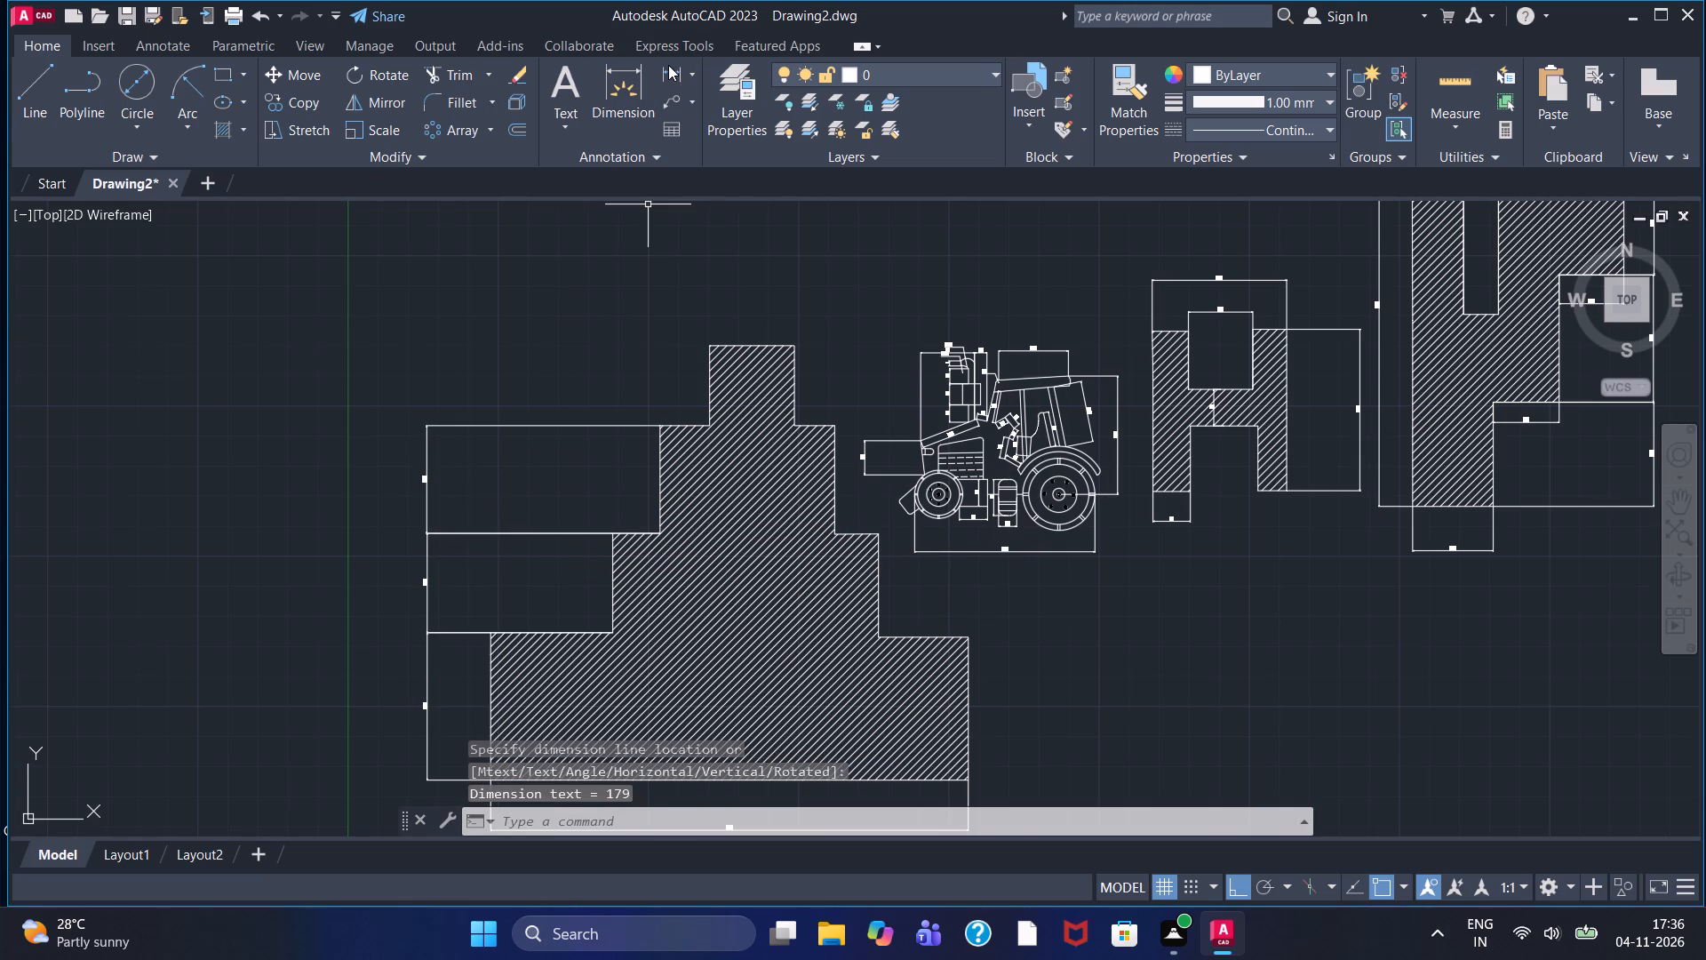
Add a vertical linear dimension to the top tier's left edge, aligned with the other tier height dimensions.
double_click(668, 65)
click(708, 348)
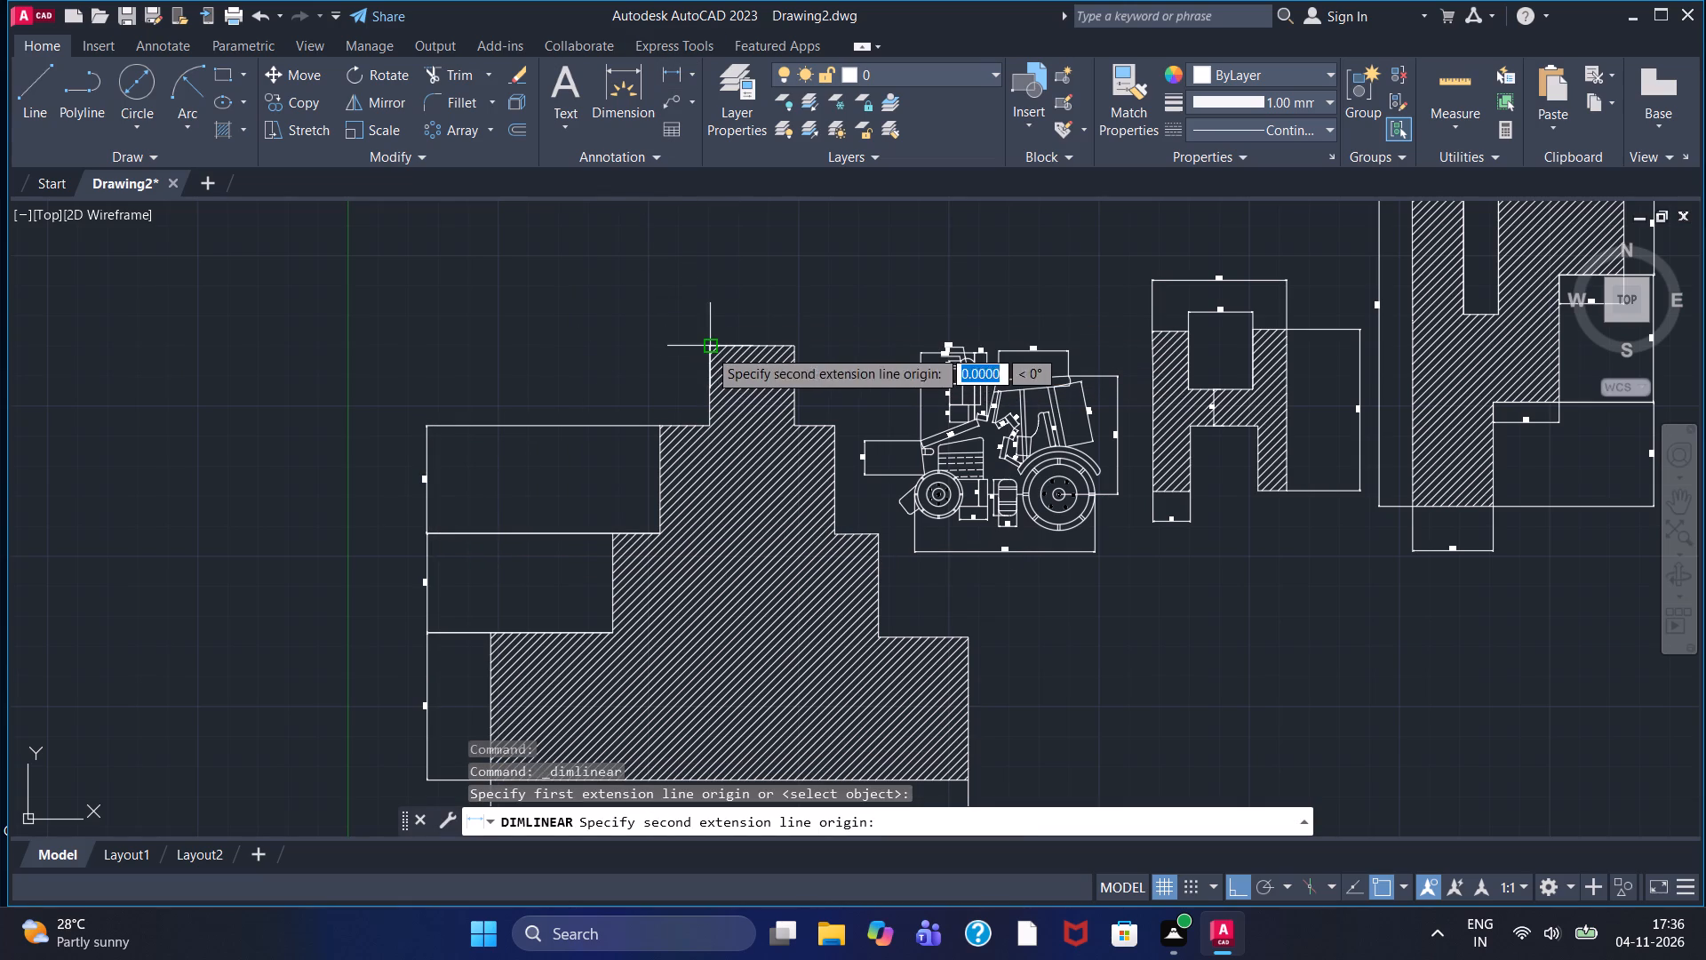
double_click(707, 420)
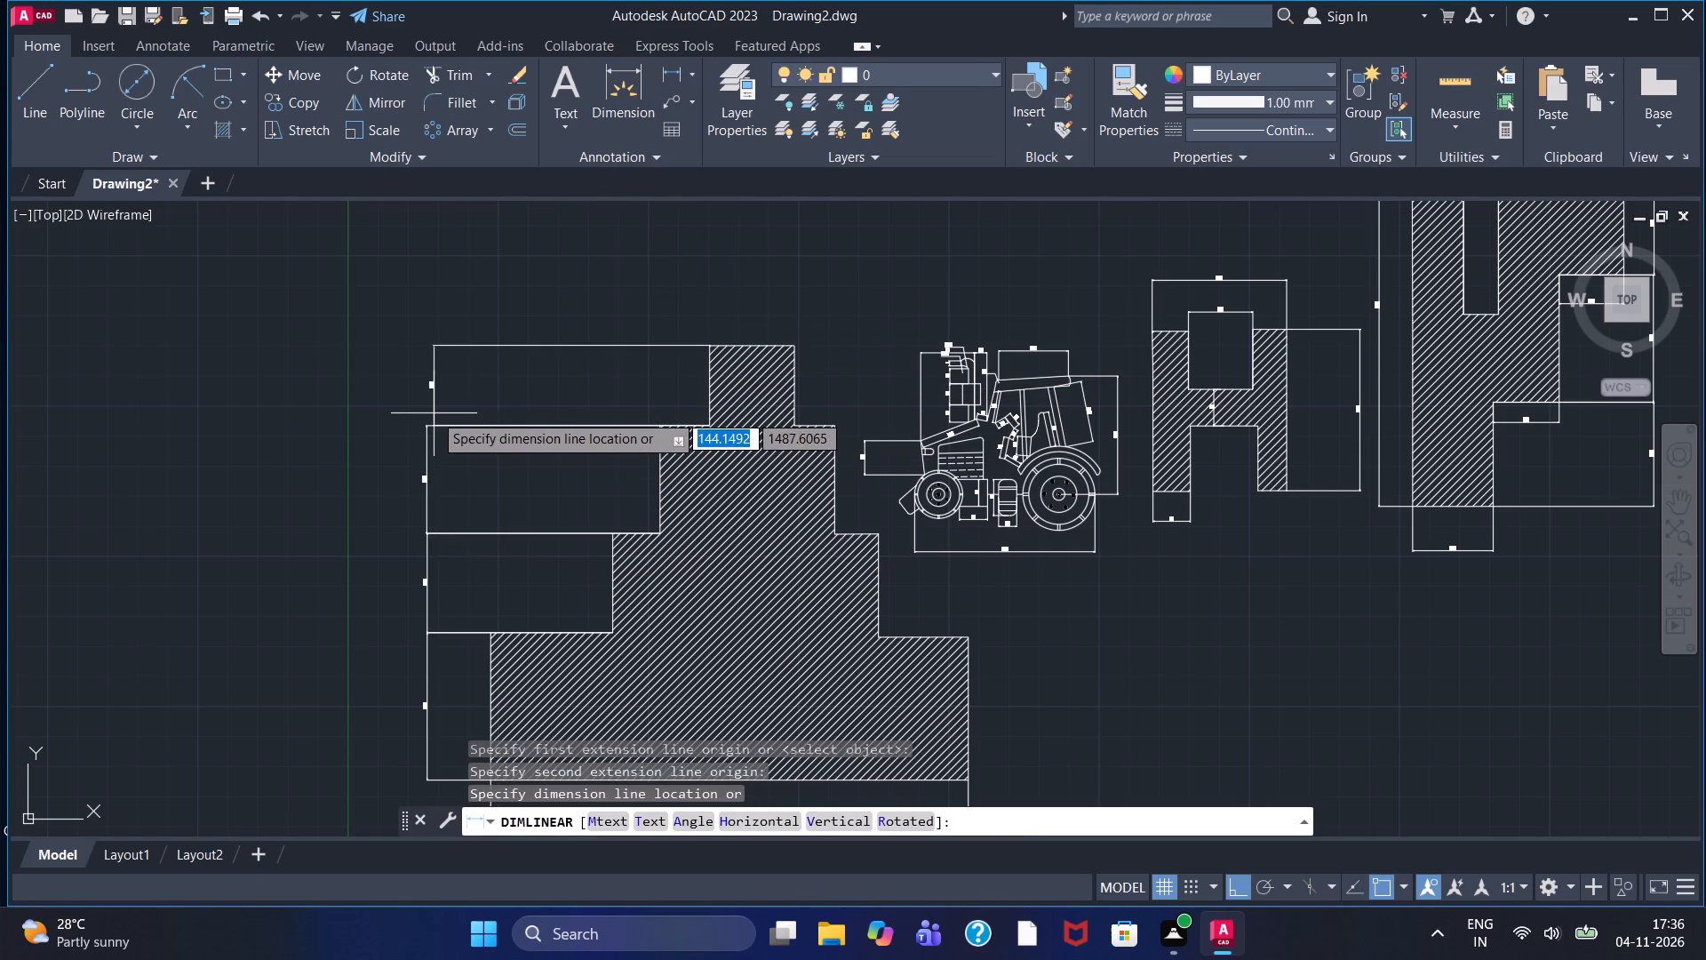
click(426, 411)
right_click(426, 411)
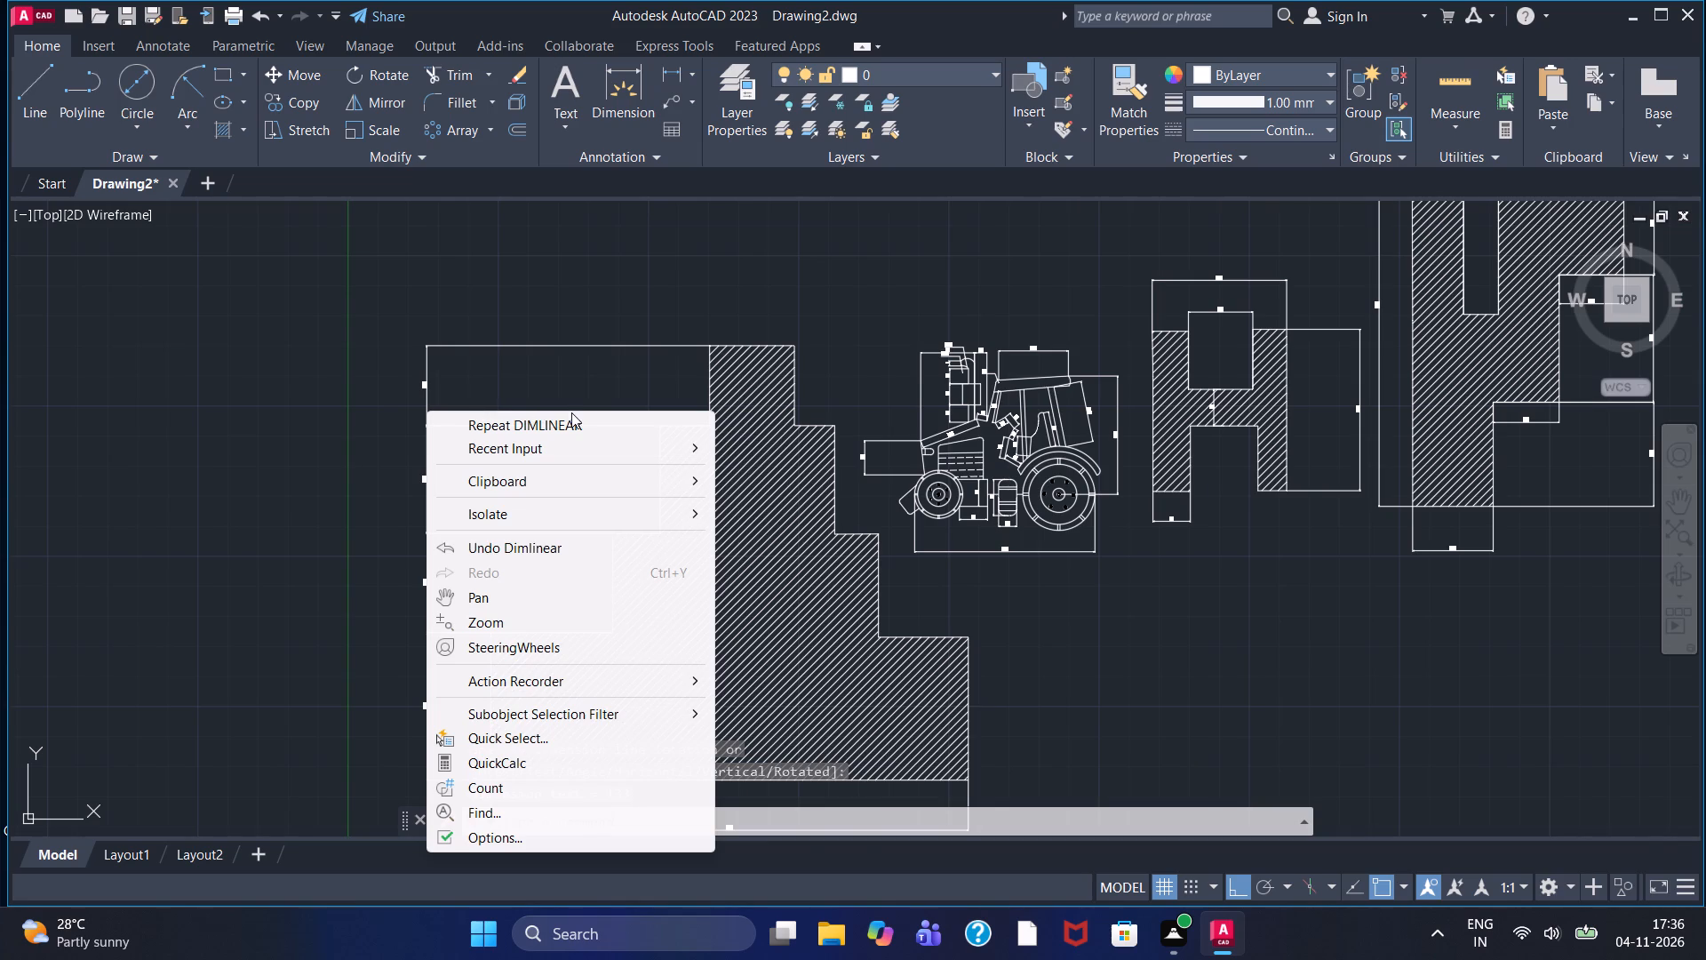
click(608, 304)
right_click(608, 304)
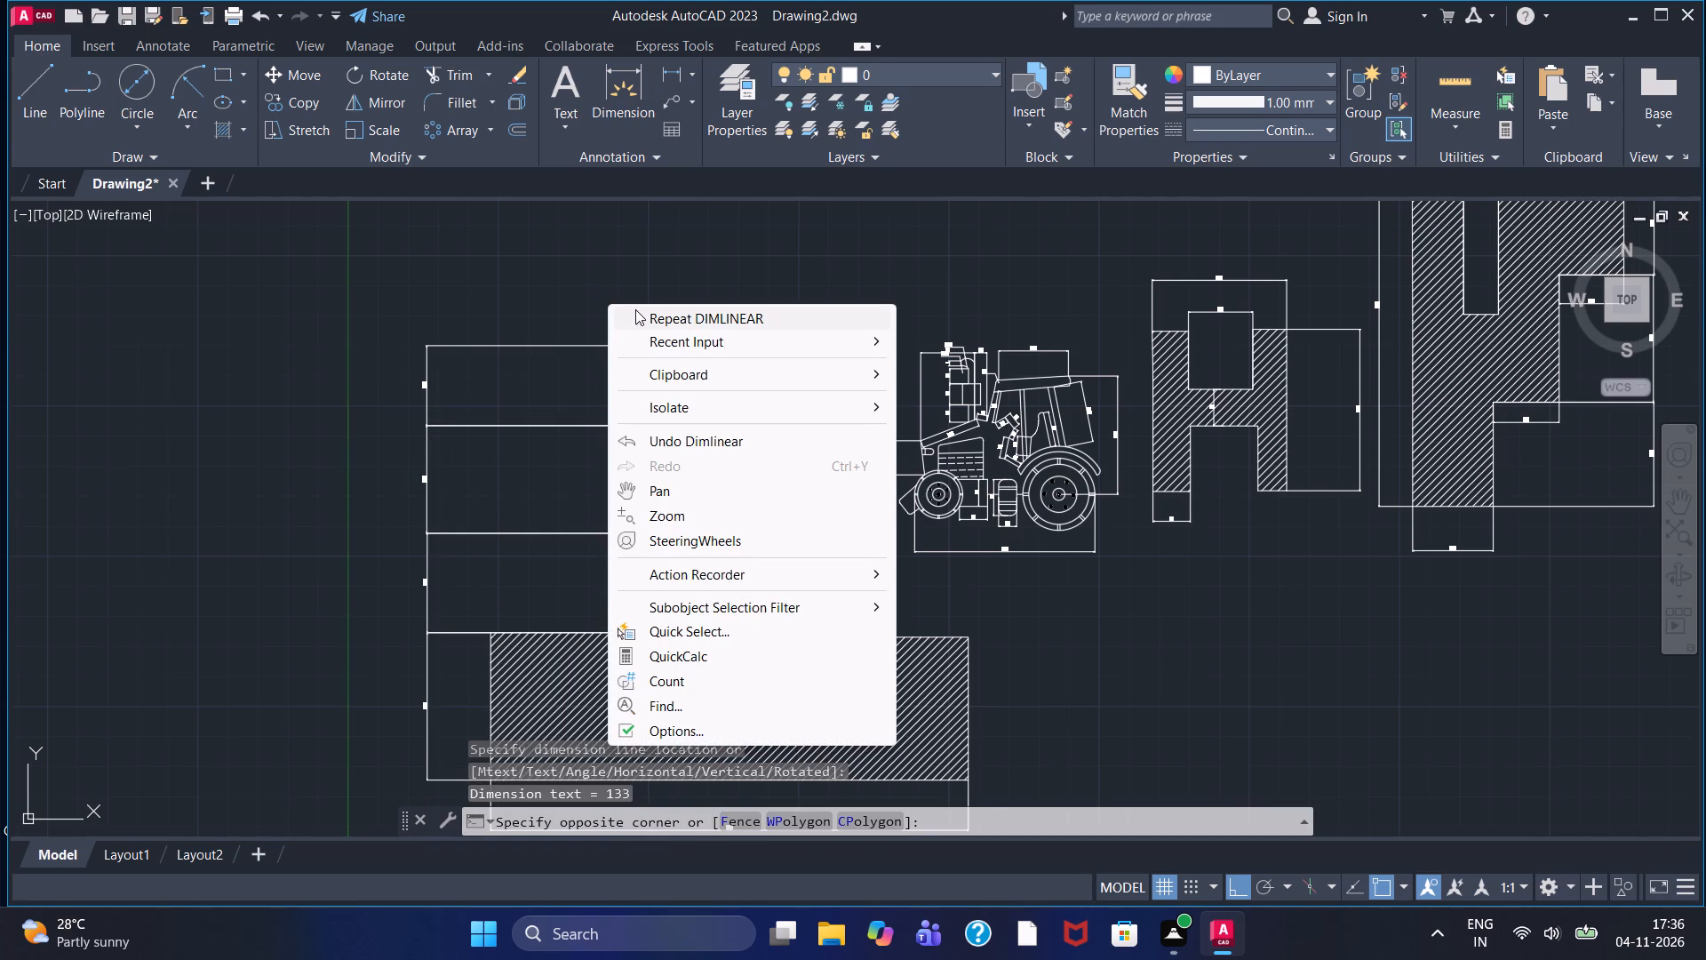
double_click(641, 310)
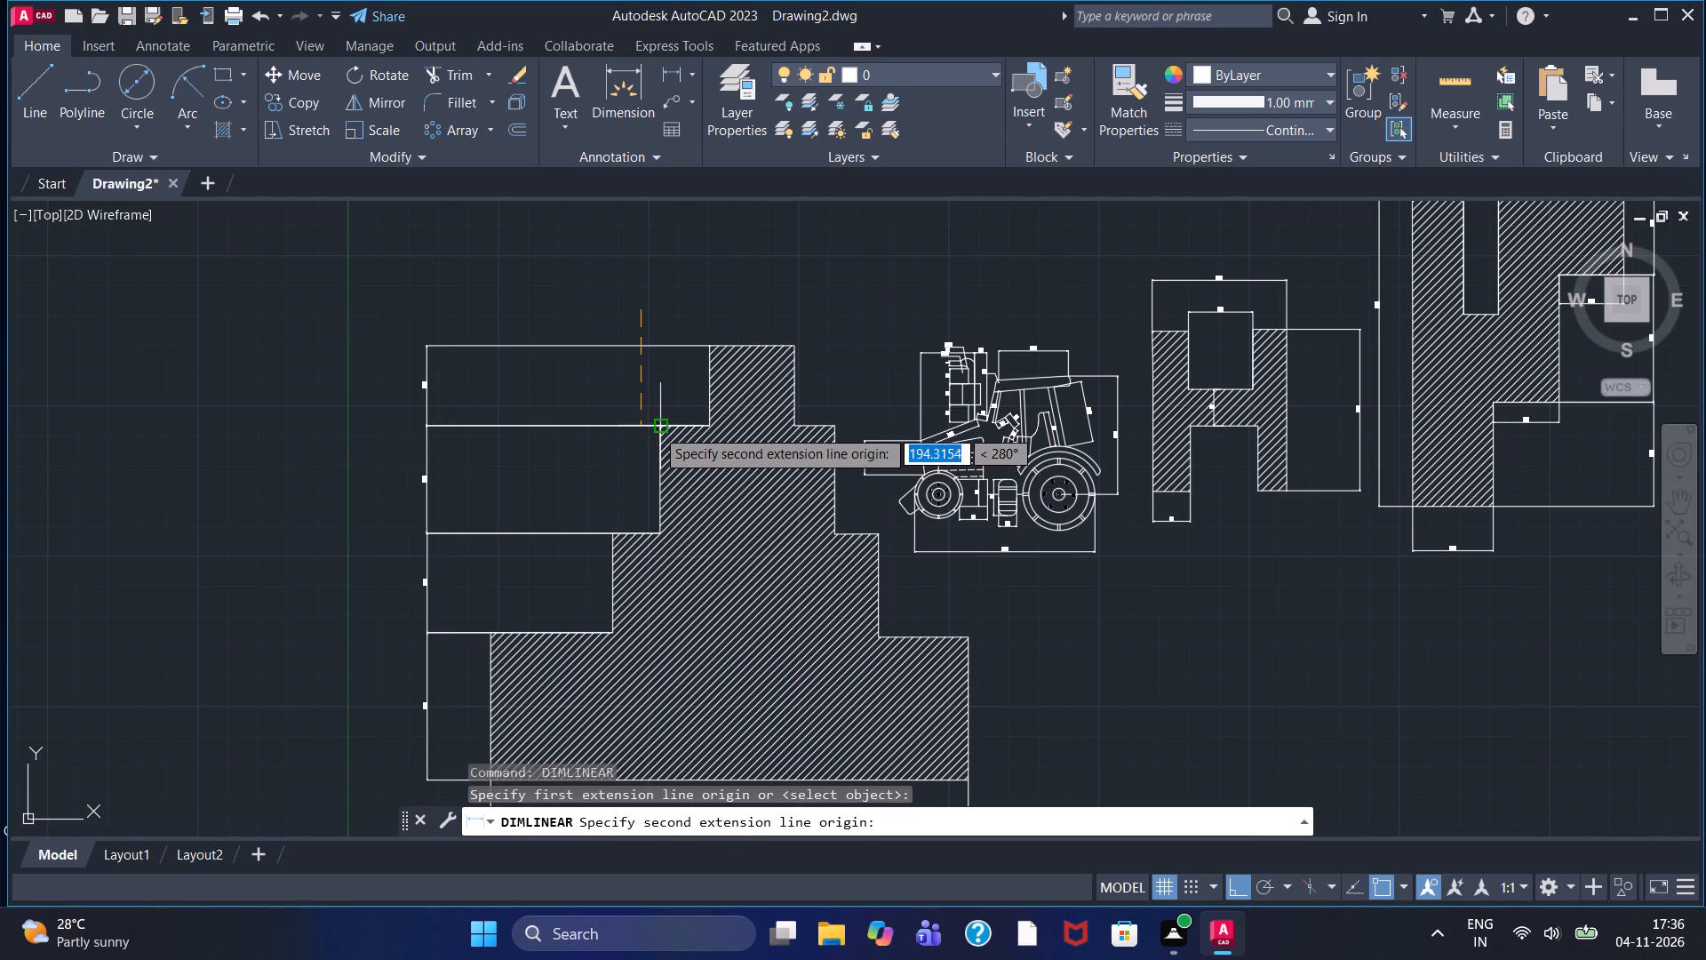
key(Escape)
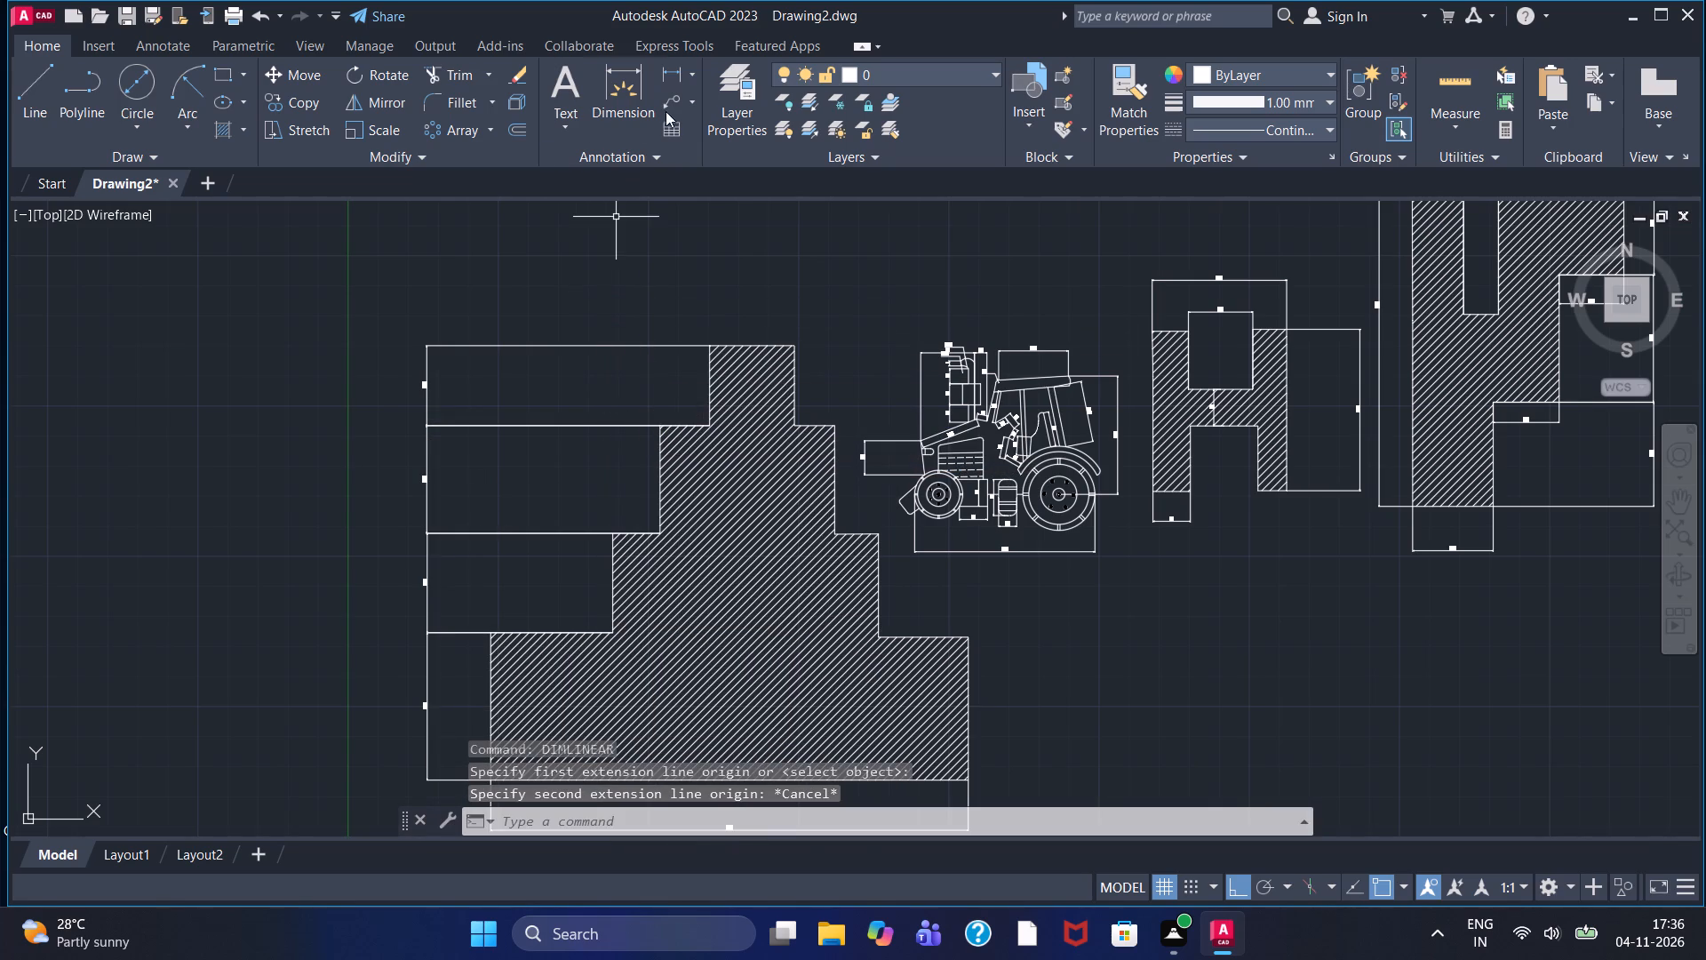
Add a horizontal linear dimension to the left ledge beside the top tier, placed above the stepped shape.
click(668, 69)
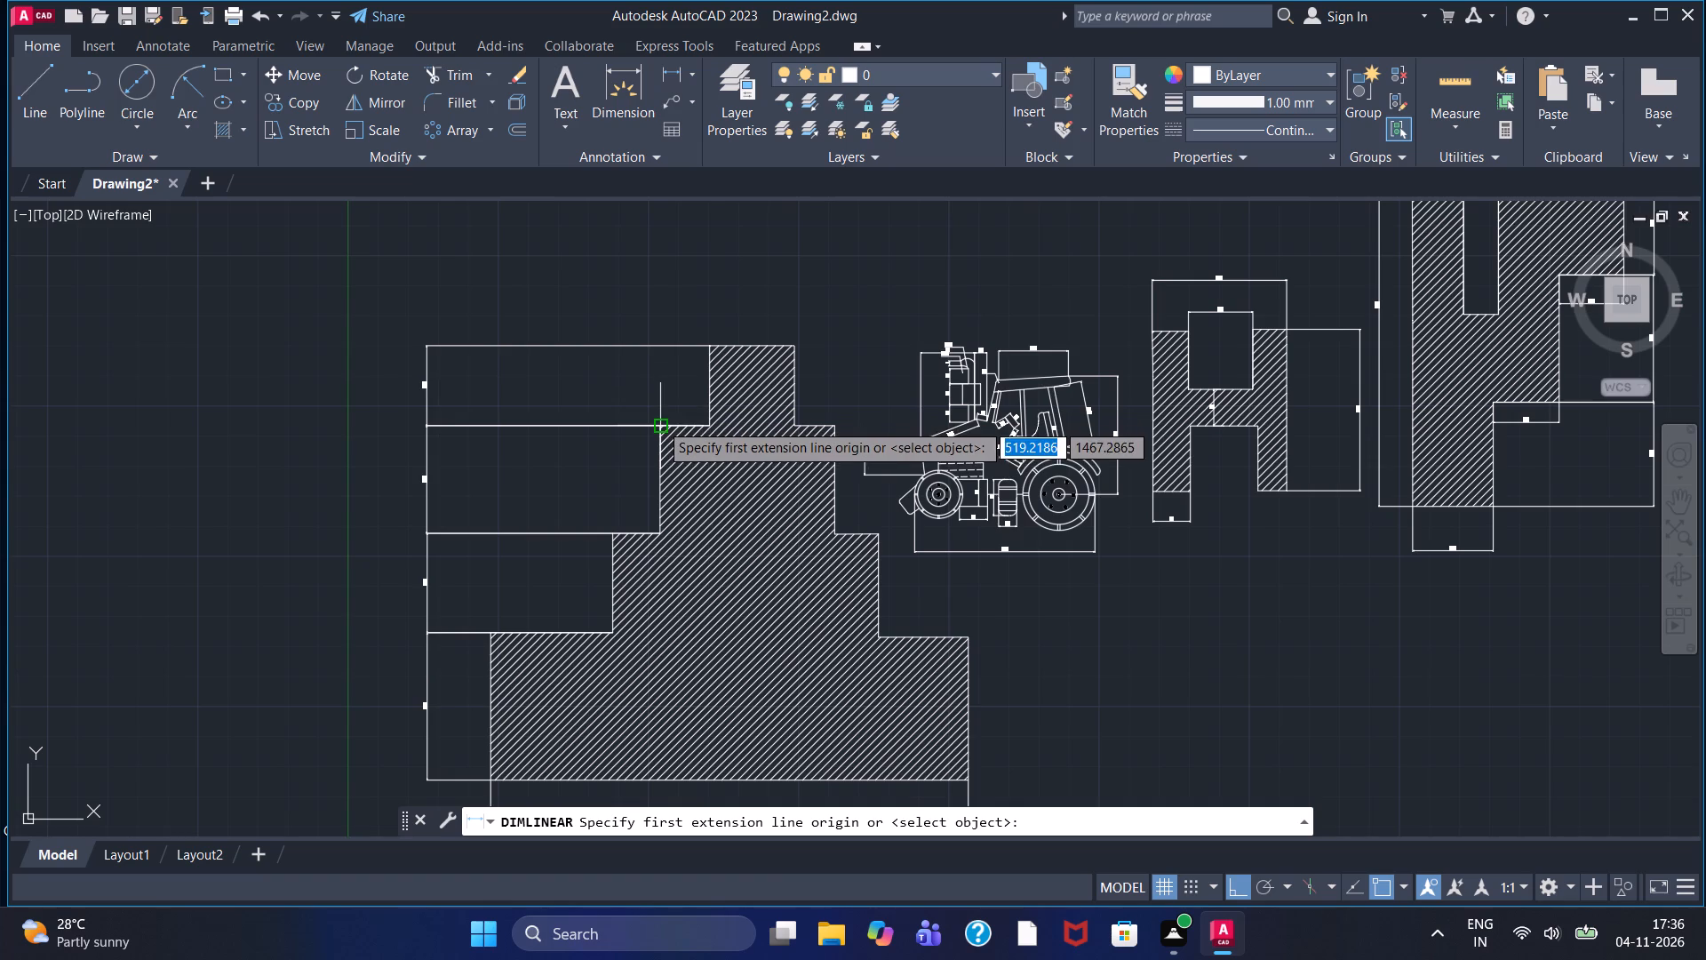
click(659, 422)
click(704, 425)
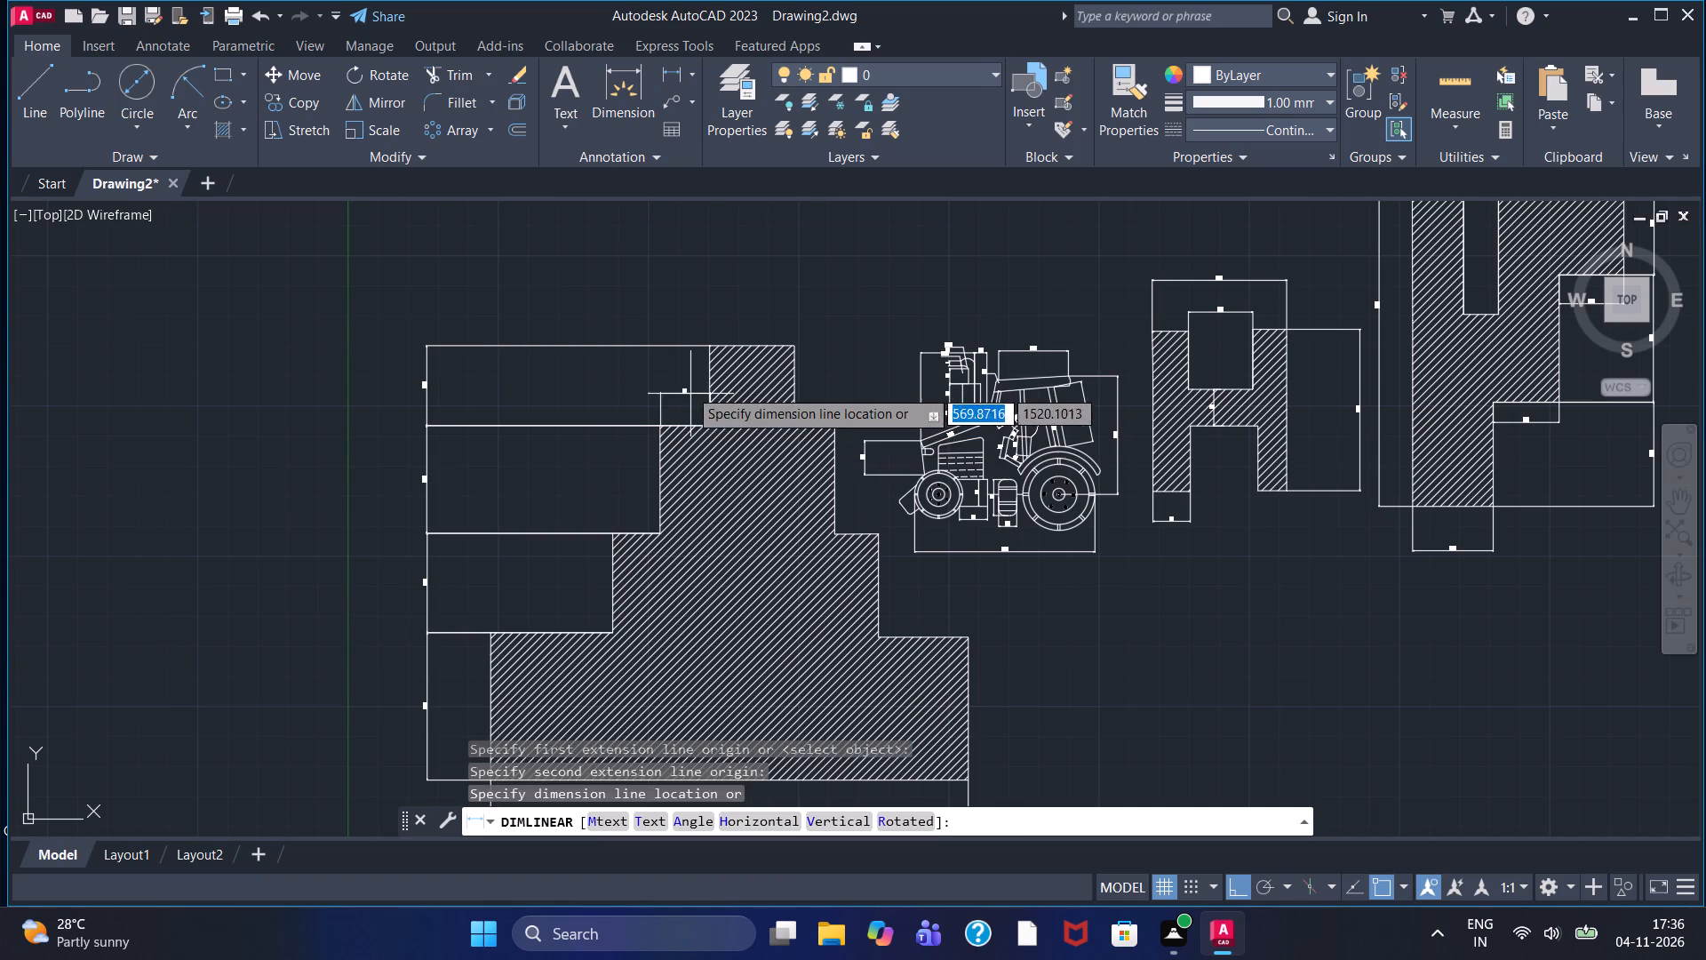
click(682, 307)
Add a horizontal linear dimension across the top tier's upper edge, in line with the ledge dimension beside it.
right_click(682, 307)
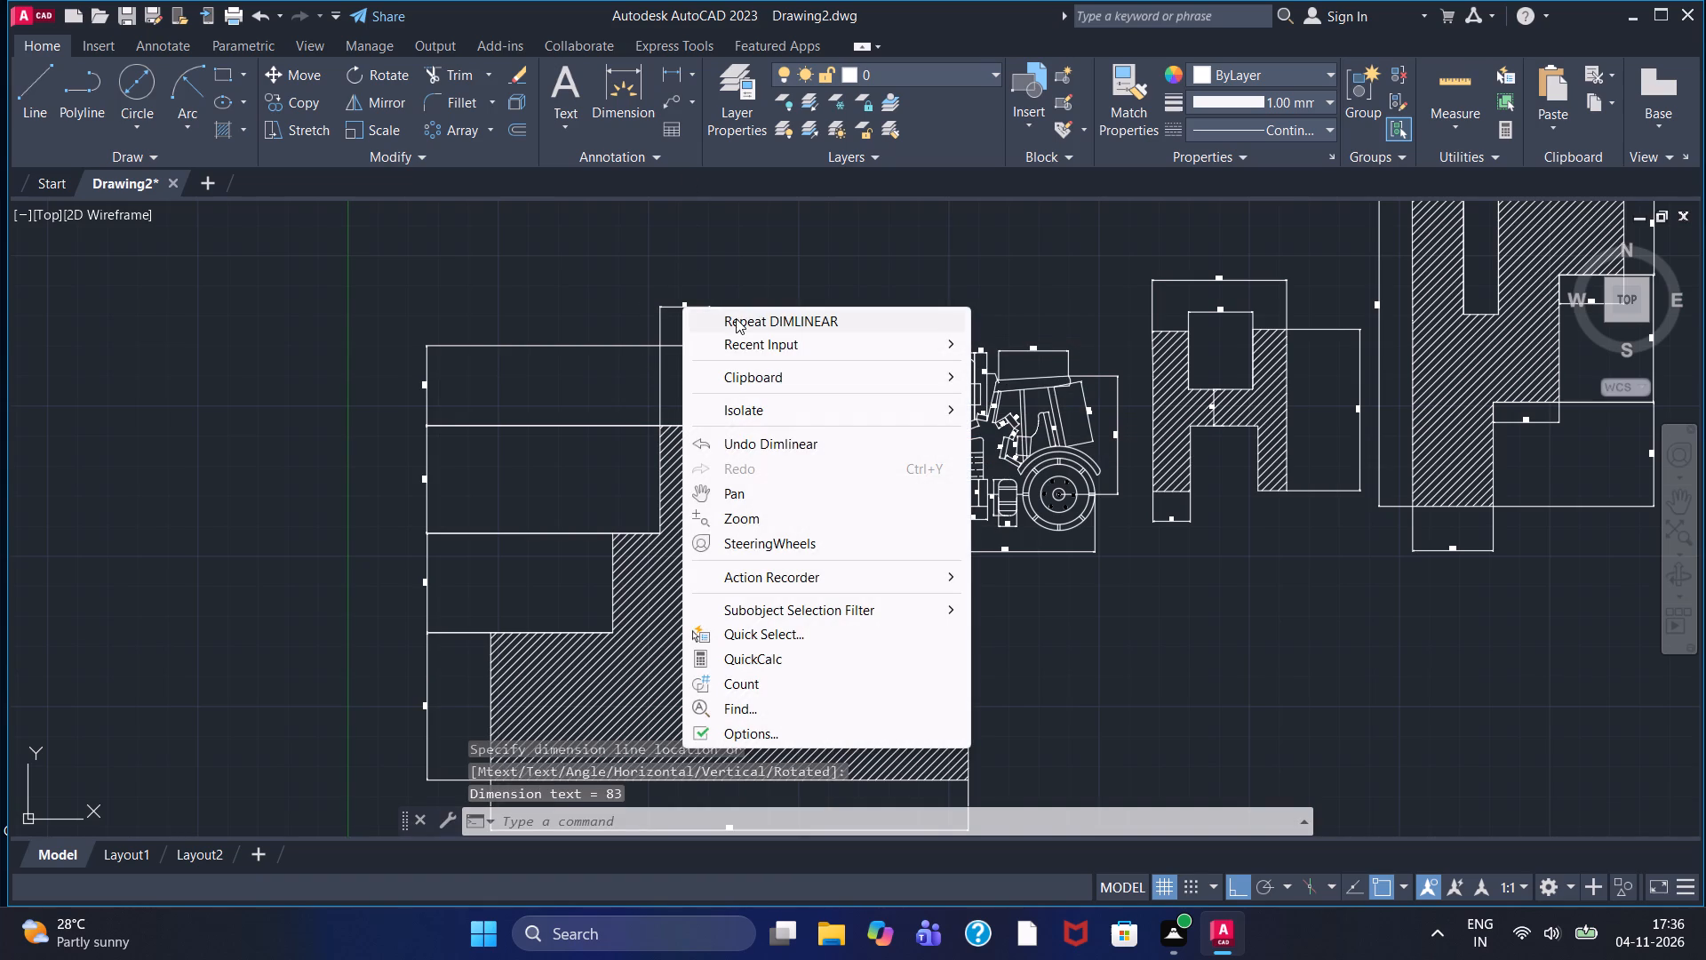
click(736, 318)
click(714, 352)
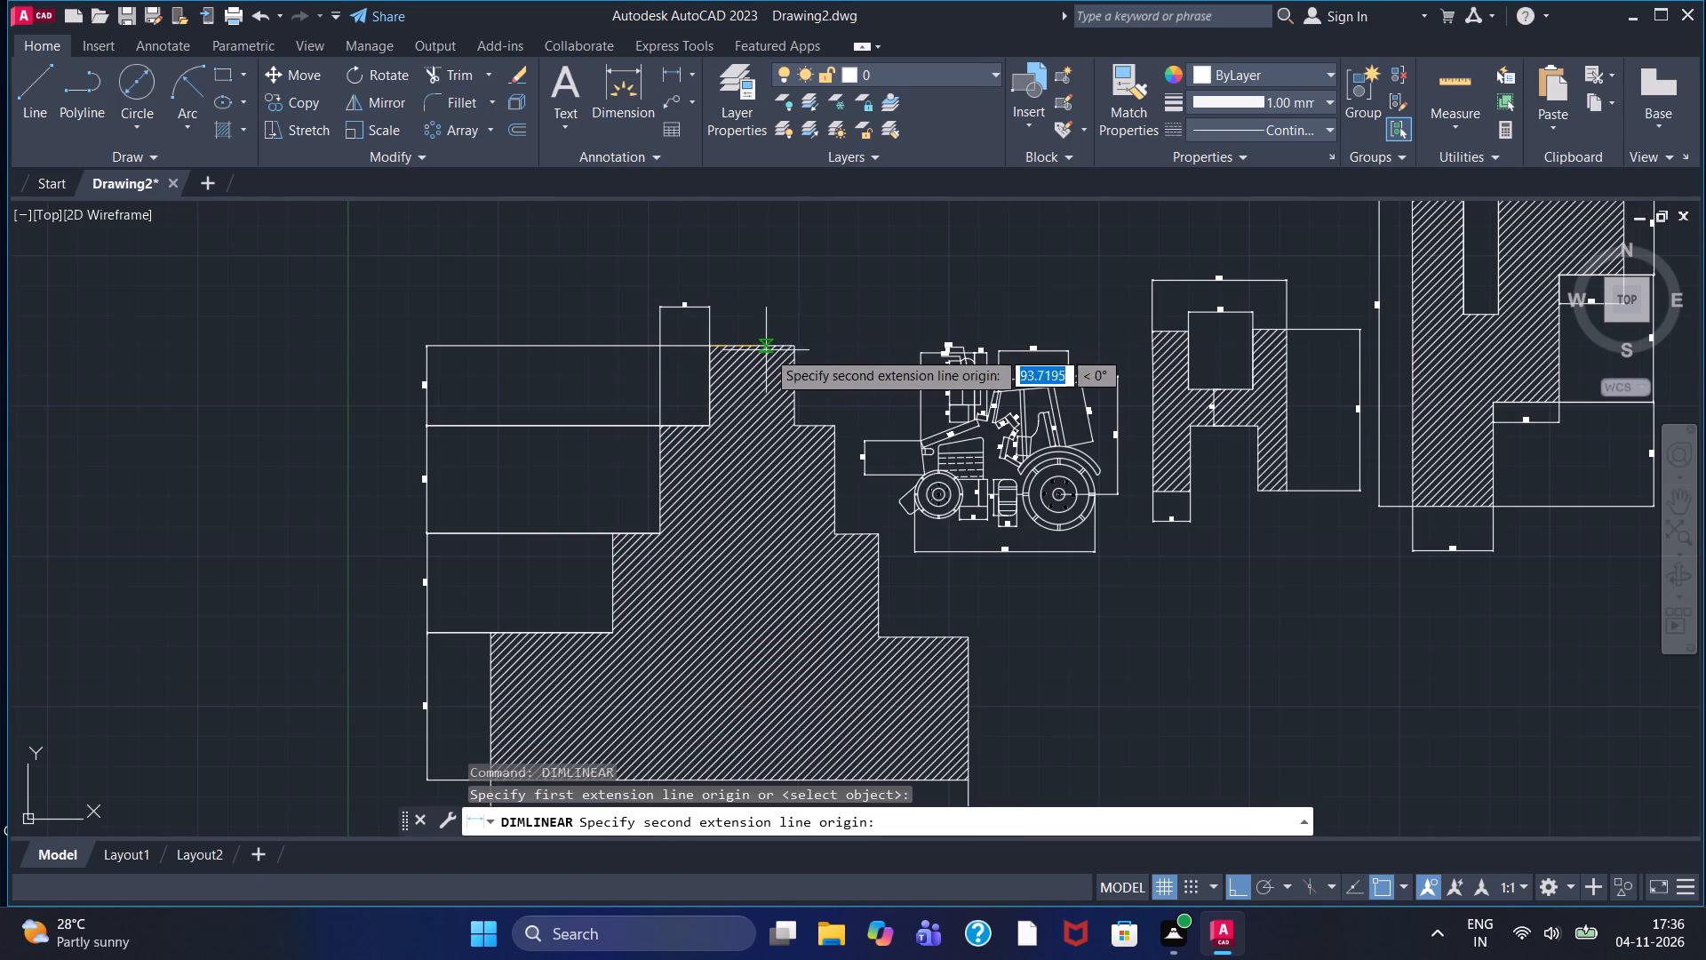
click(787, 345)
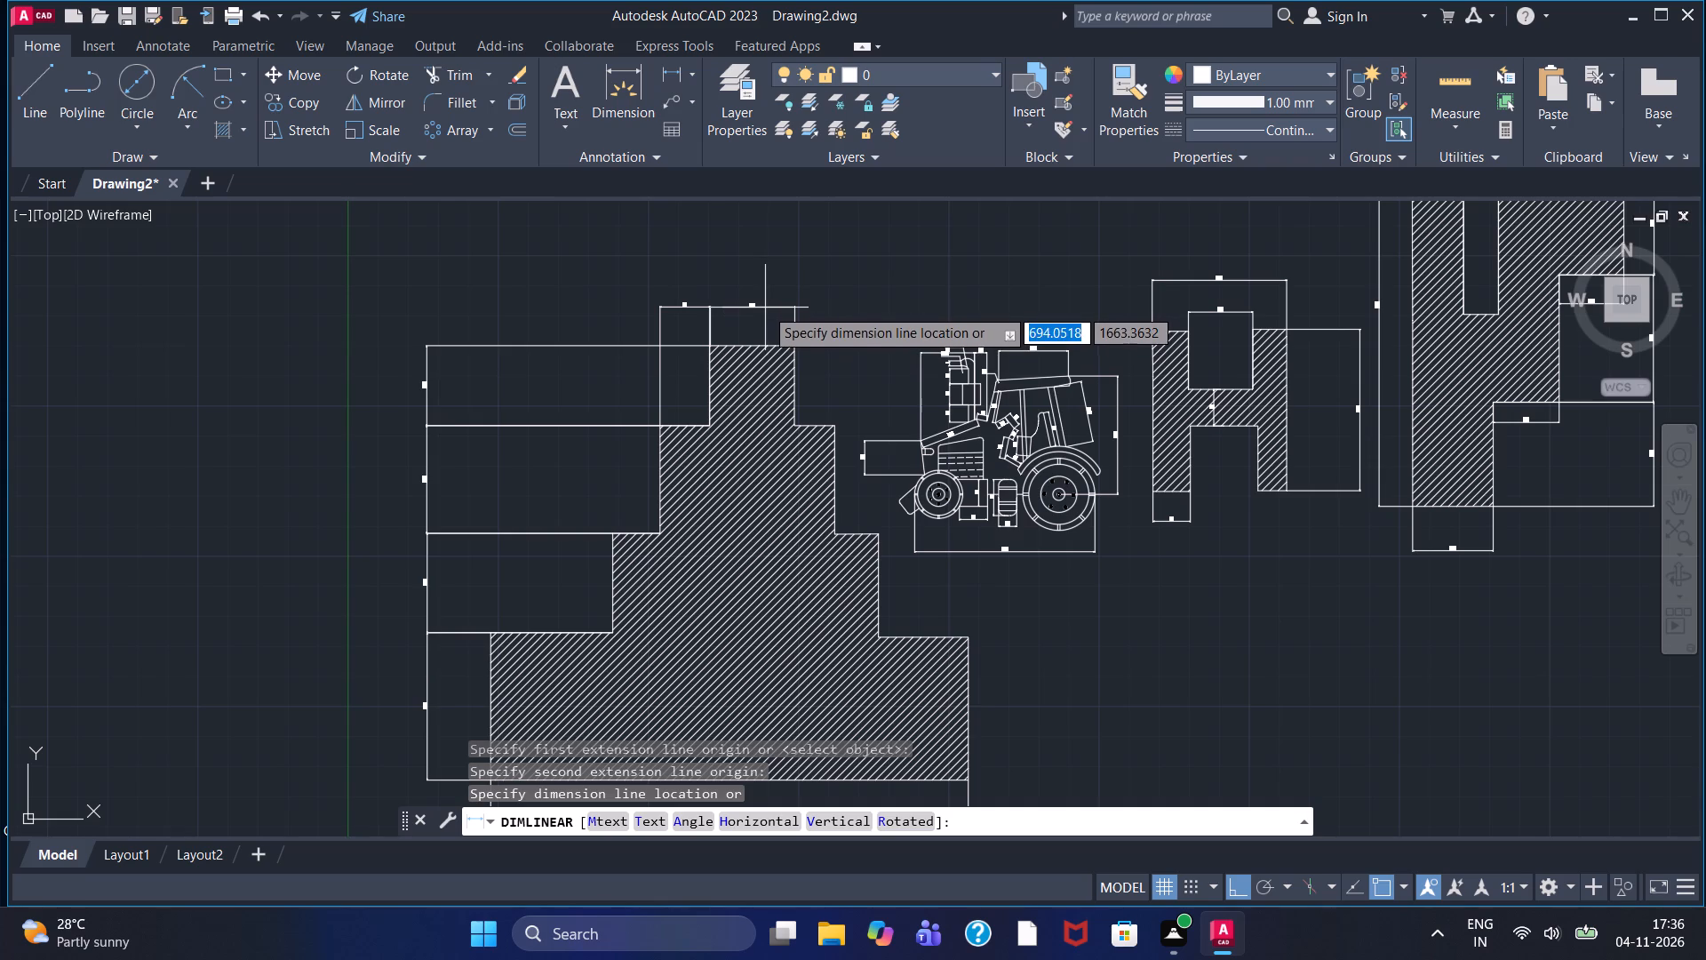
click(765, 308)
Add a horizontal linear dimension to the left ledge beside the third tier from the bottom, in line with the dimensions above the shape.
click(665, 78)
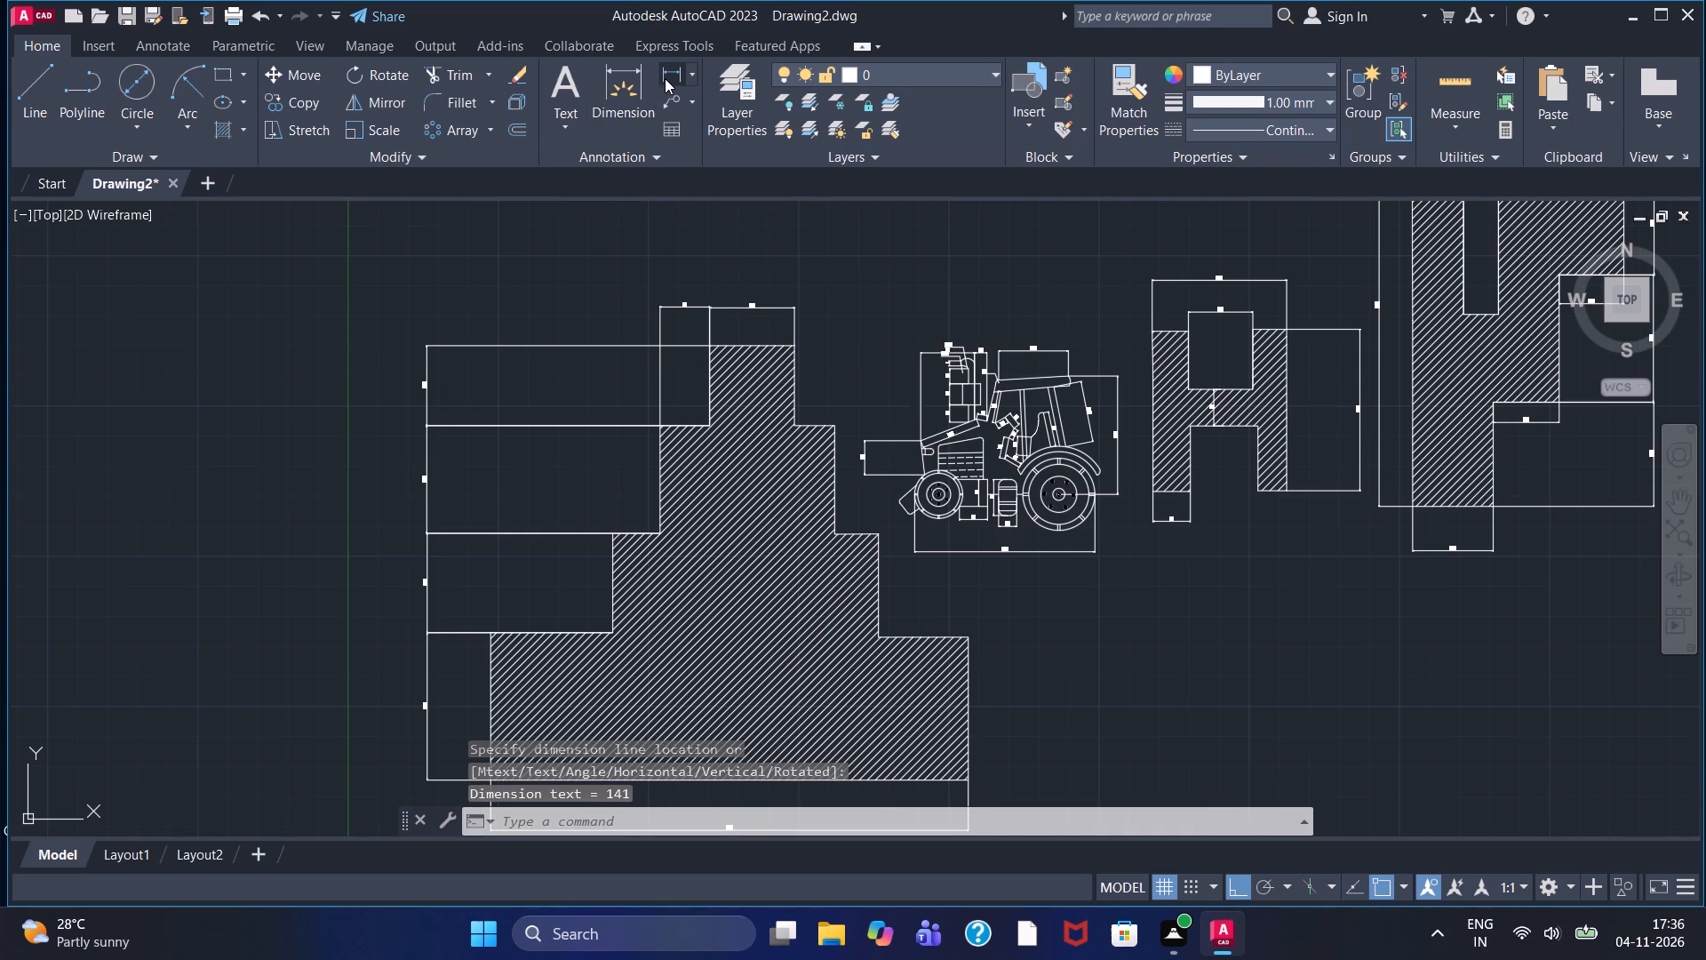
click(610, 533)
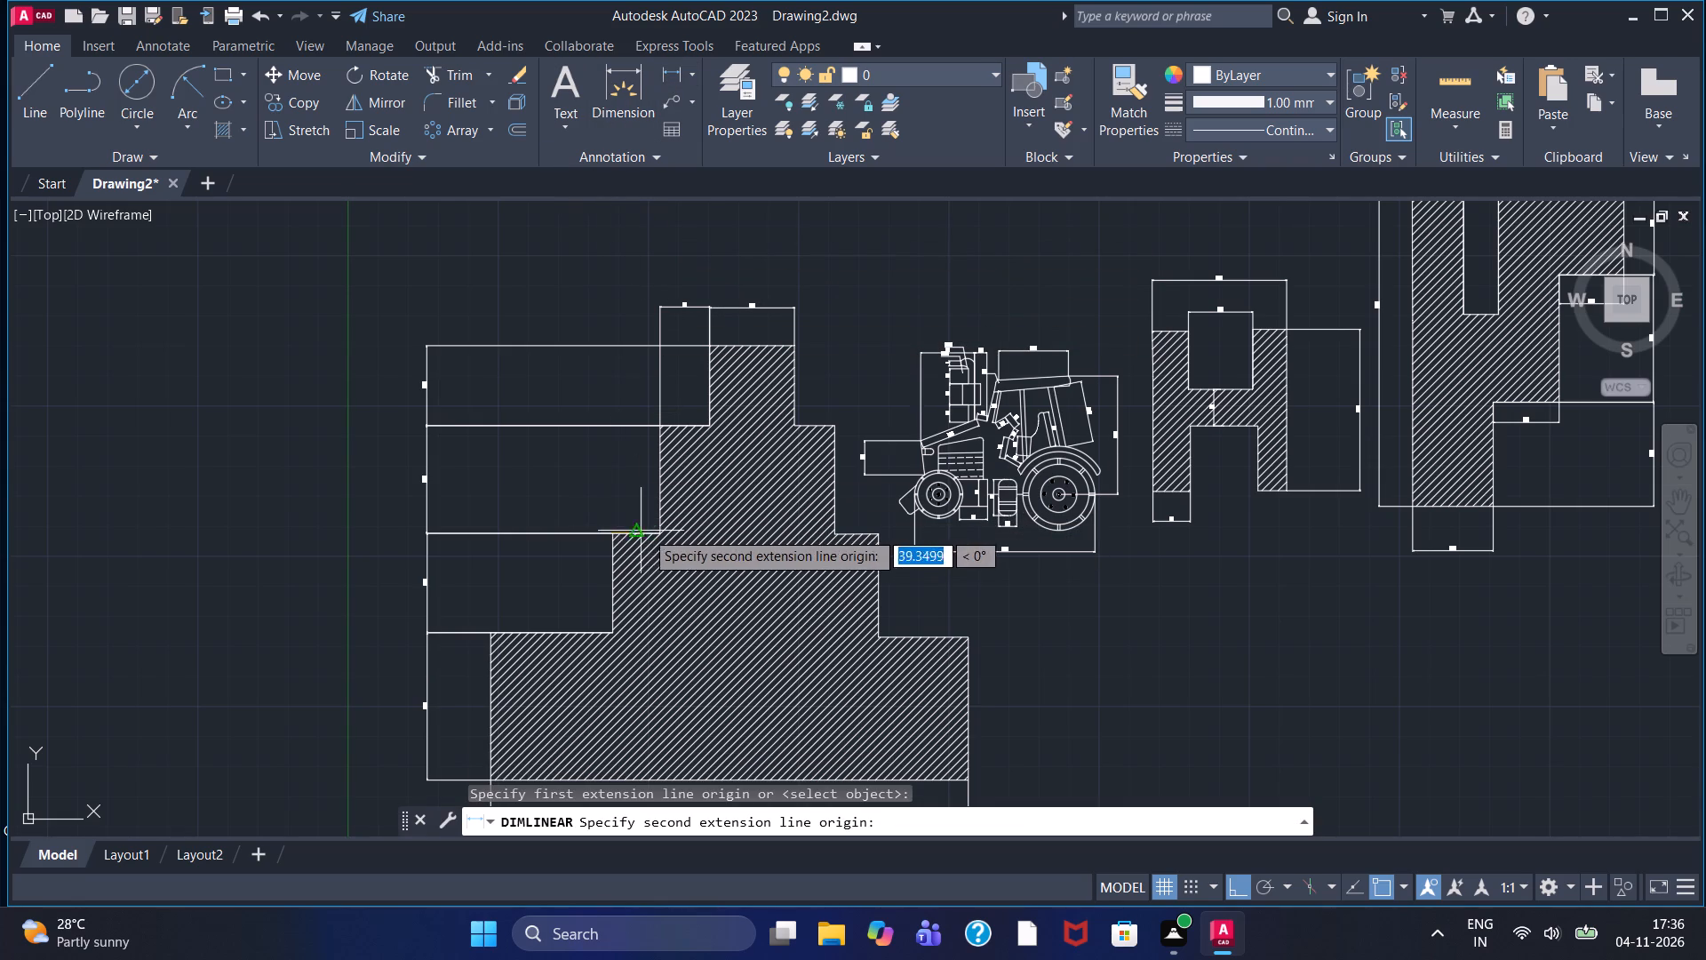
double_click(650, 532)
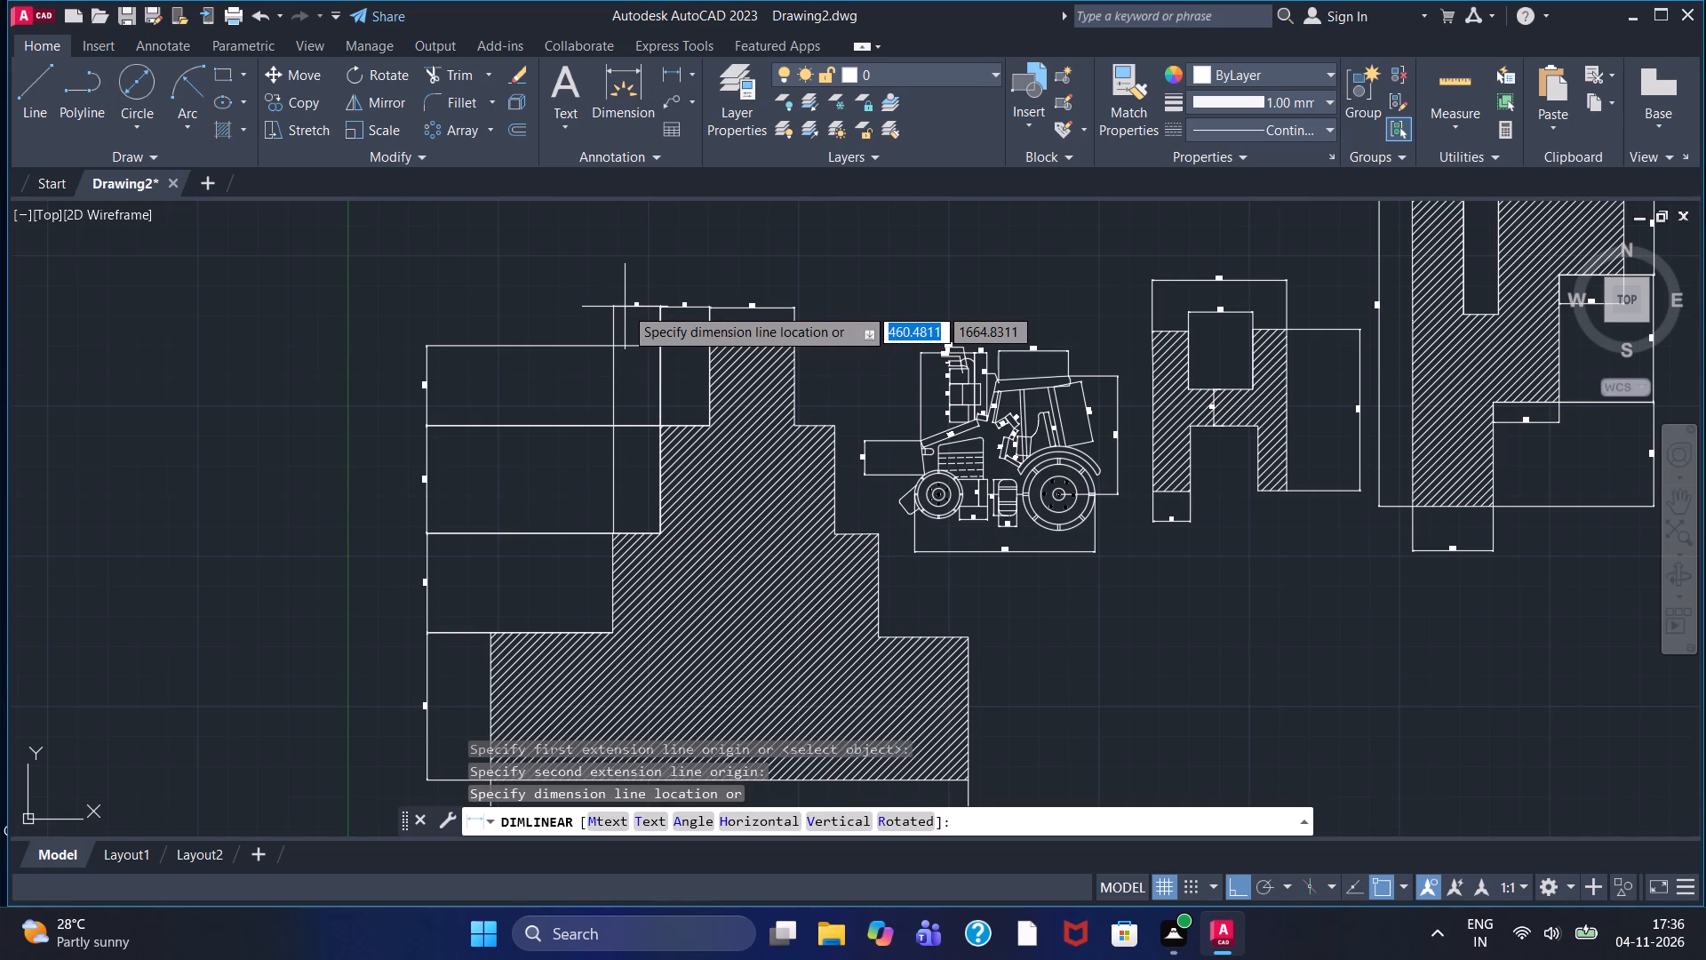
triple_click(625, 308)
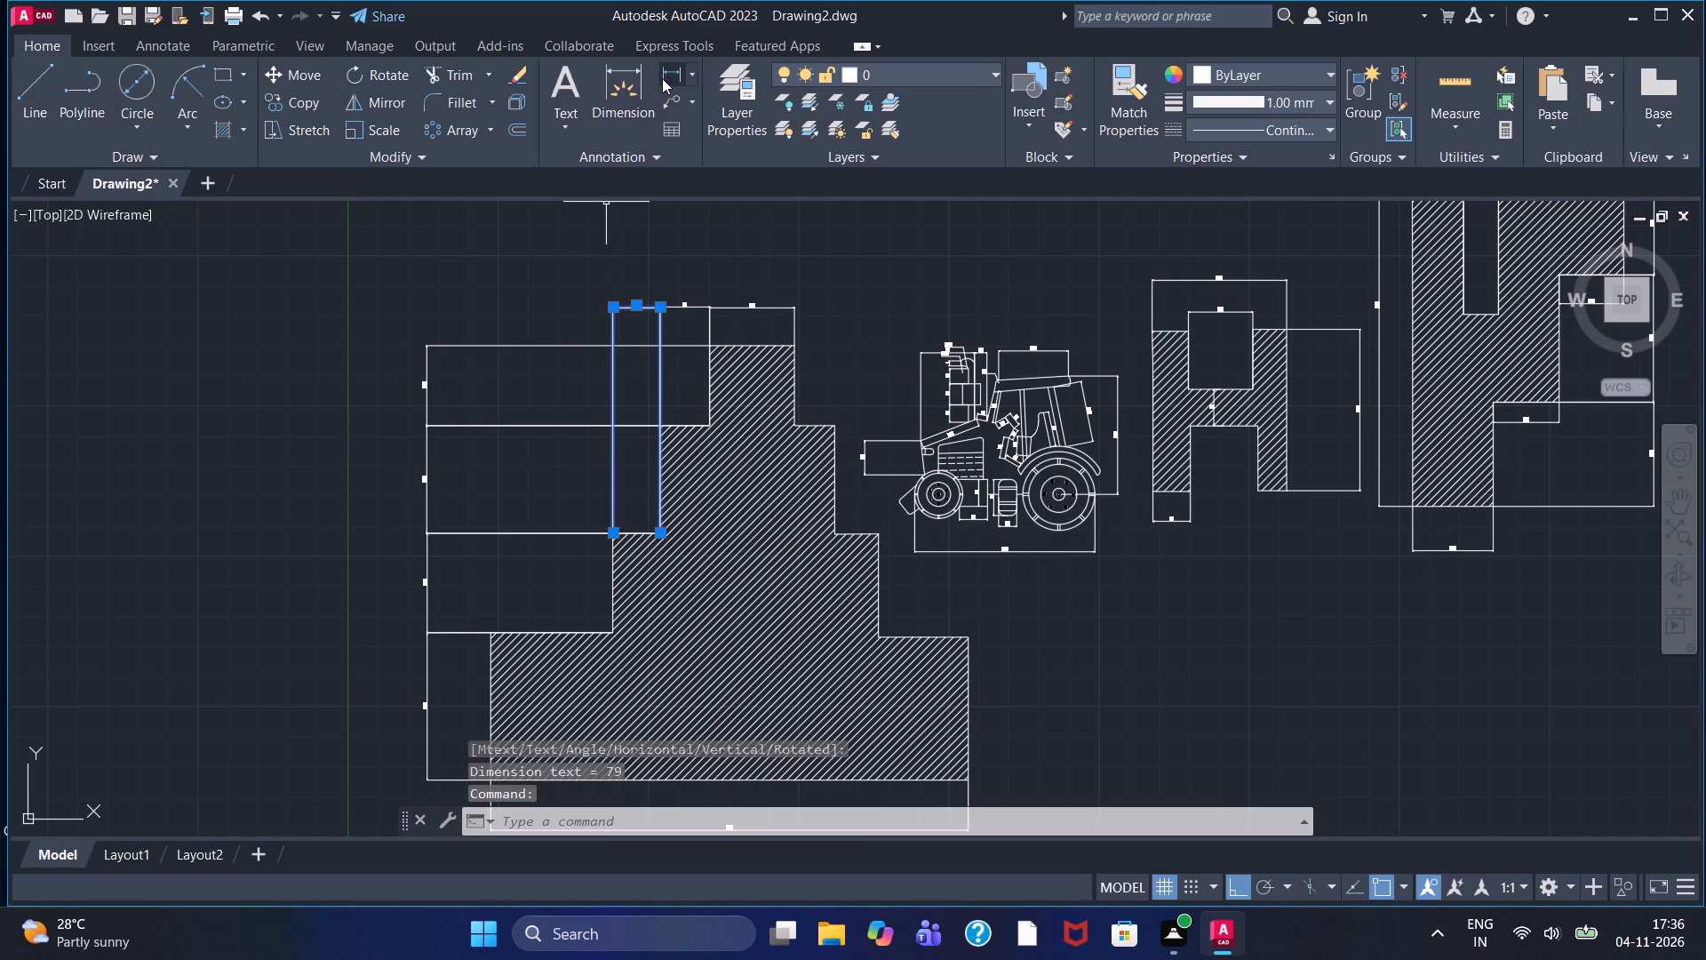
Add a horizontal linear dimension to the bottom tier's left ledge, in line with the other width dimensions above the stepped shape.
click(671, 72)
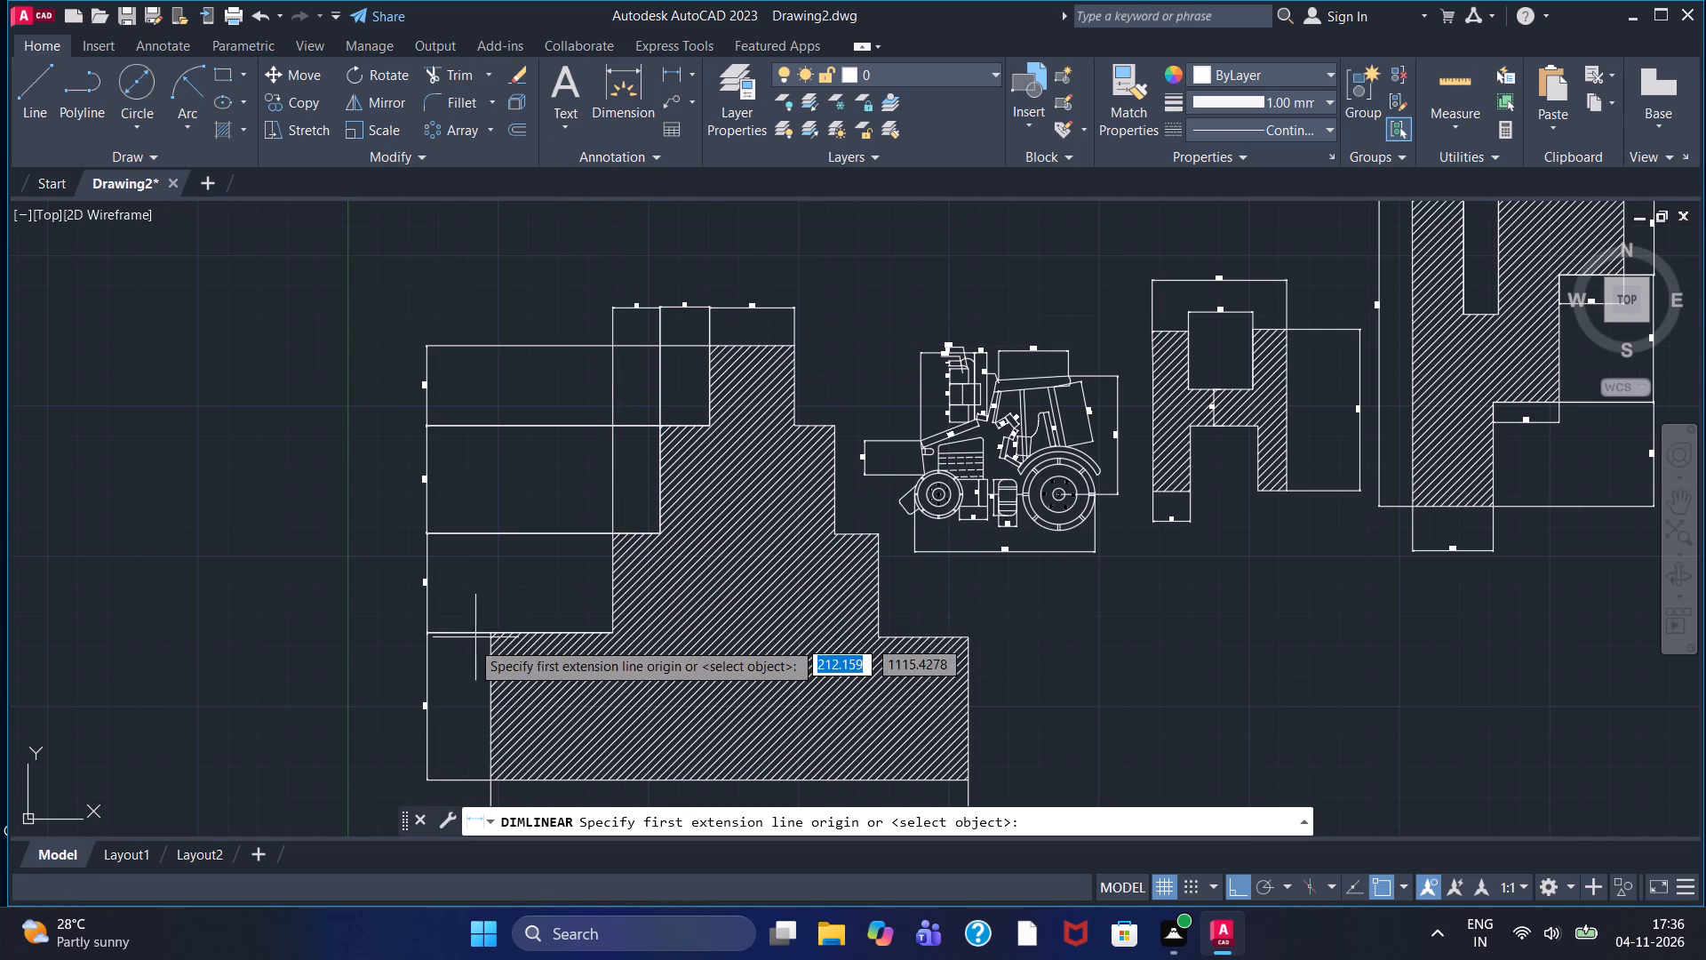
click(492, 631)
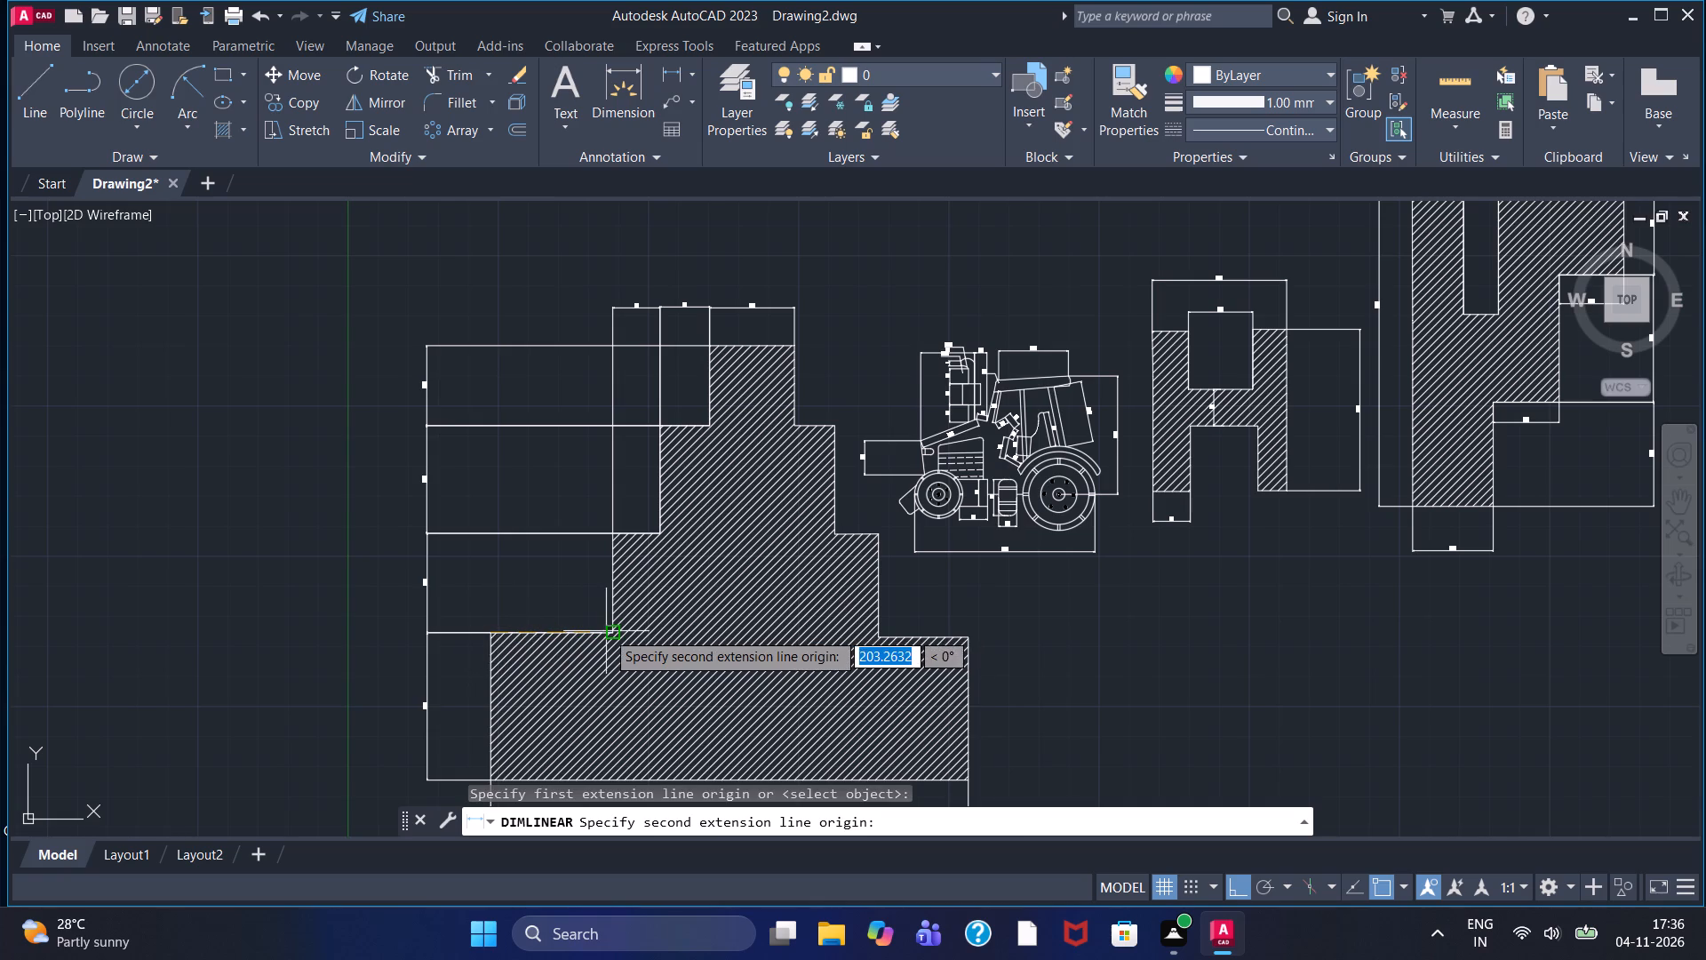
drag(610, 630, 609, 609)
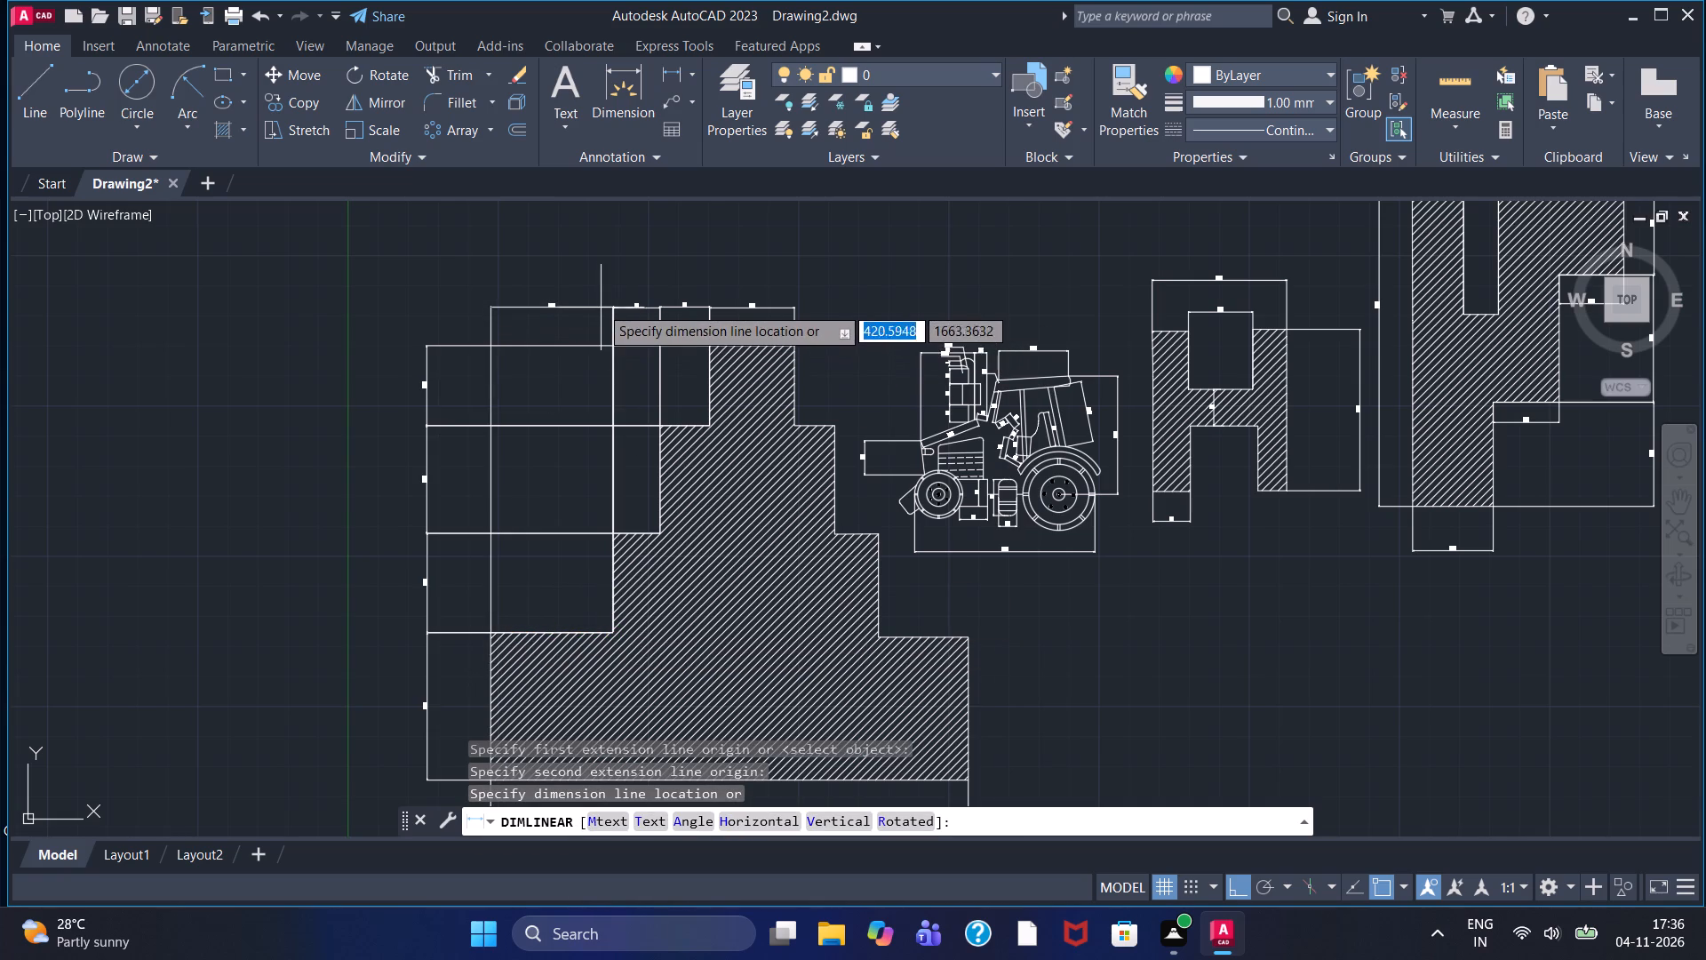
click(602, 308)
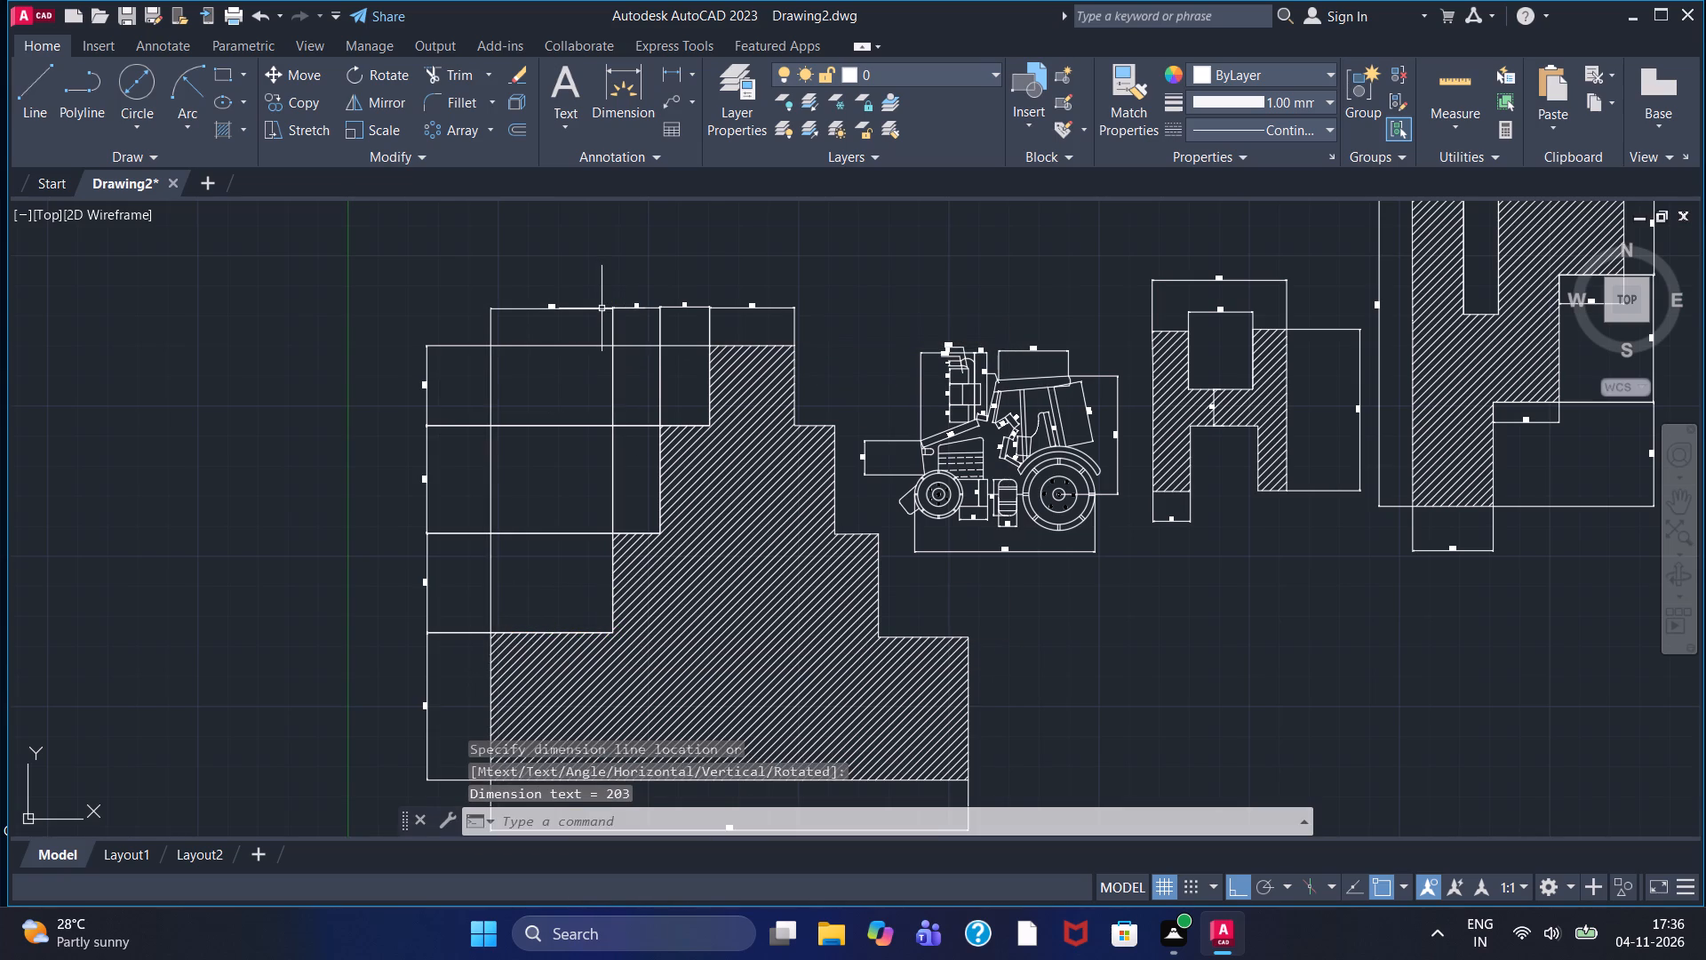
Add a vertical linear dimension for the stepped shape's overall height, from the top edge's midpoint to the bottom edge, placed inside the hatch.
scroll(603, 308, up, 3)
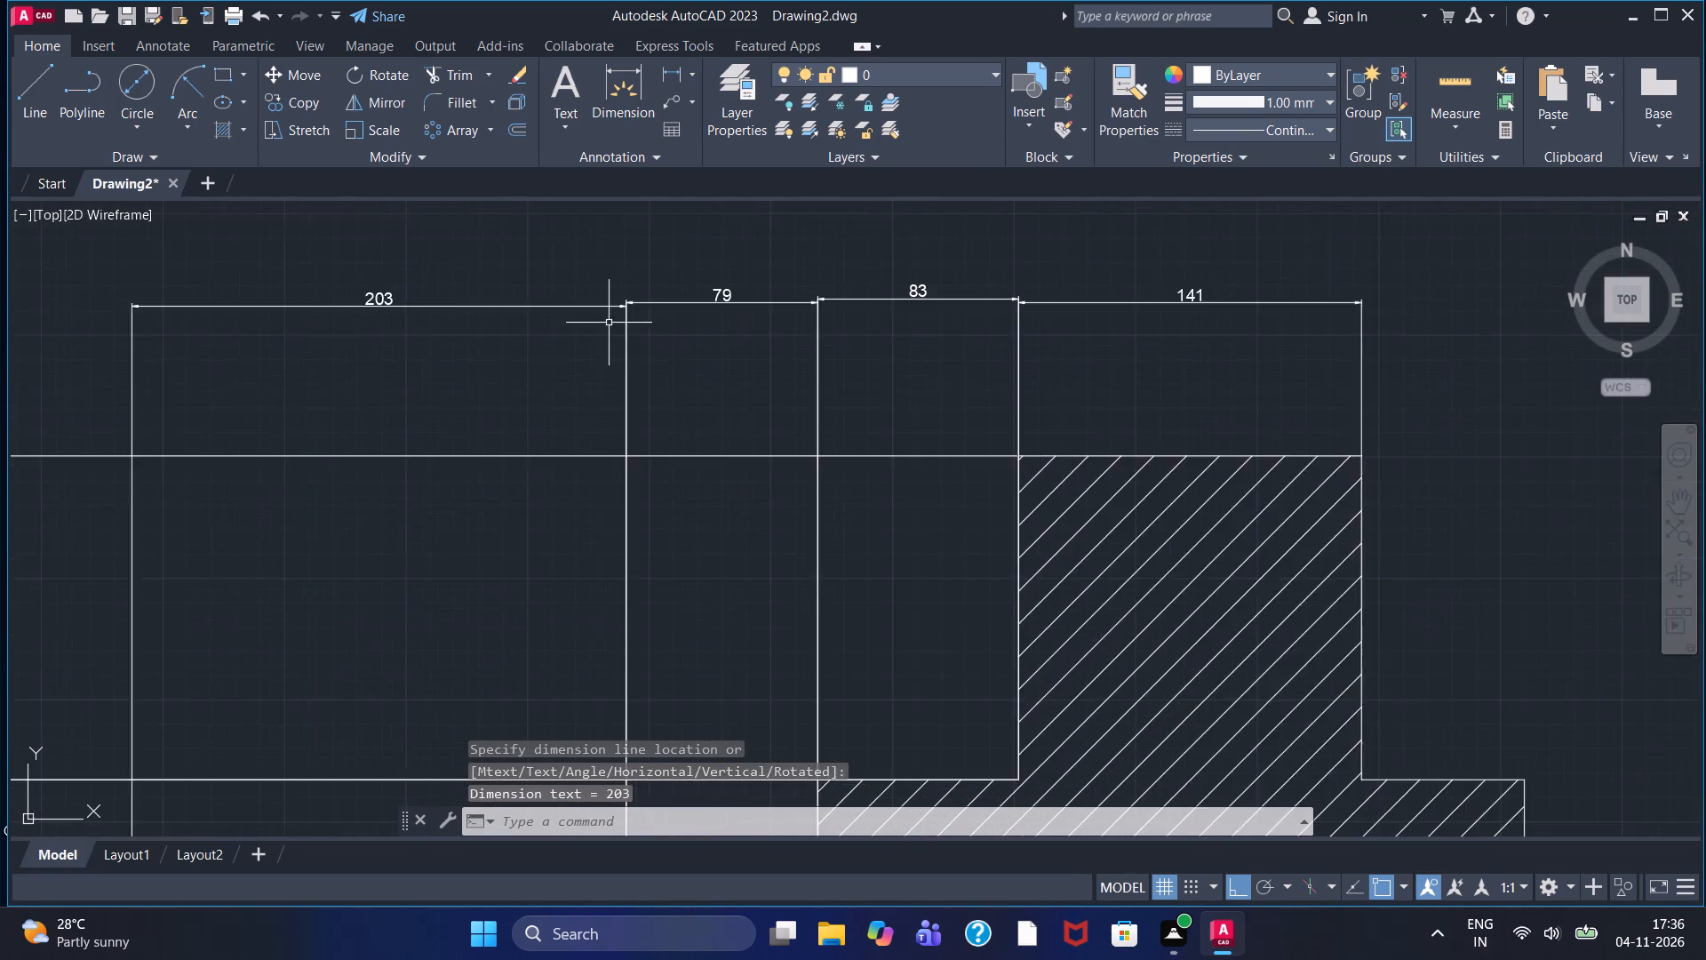
scroll(609, 327, down, 1)
scroll(666, 428, down, 1)
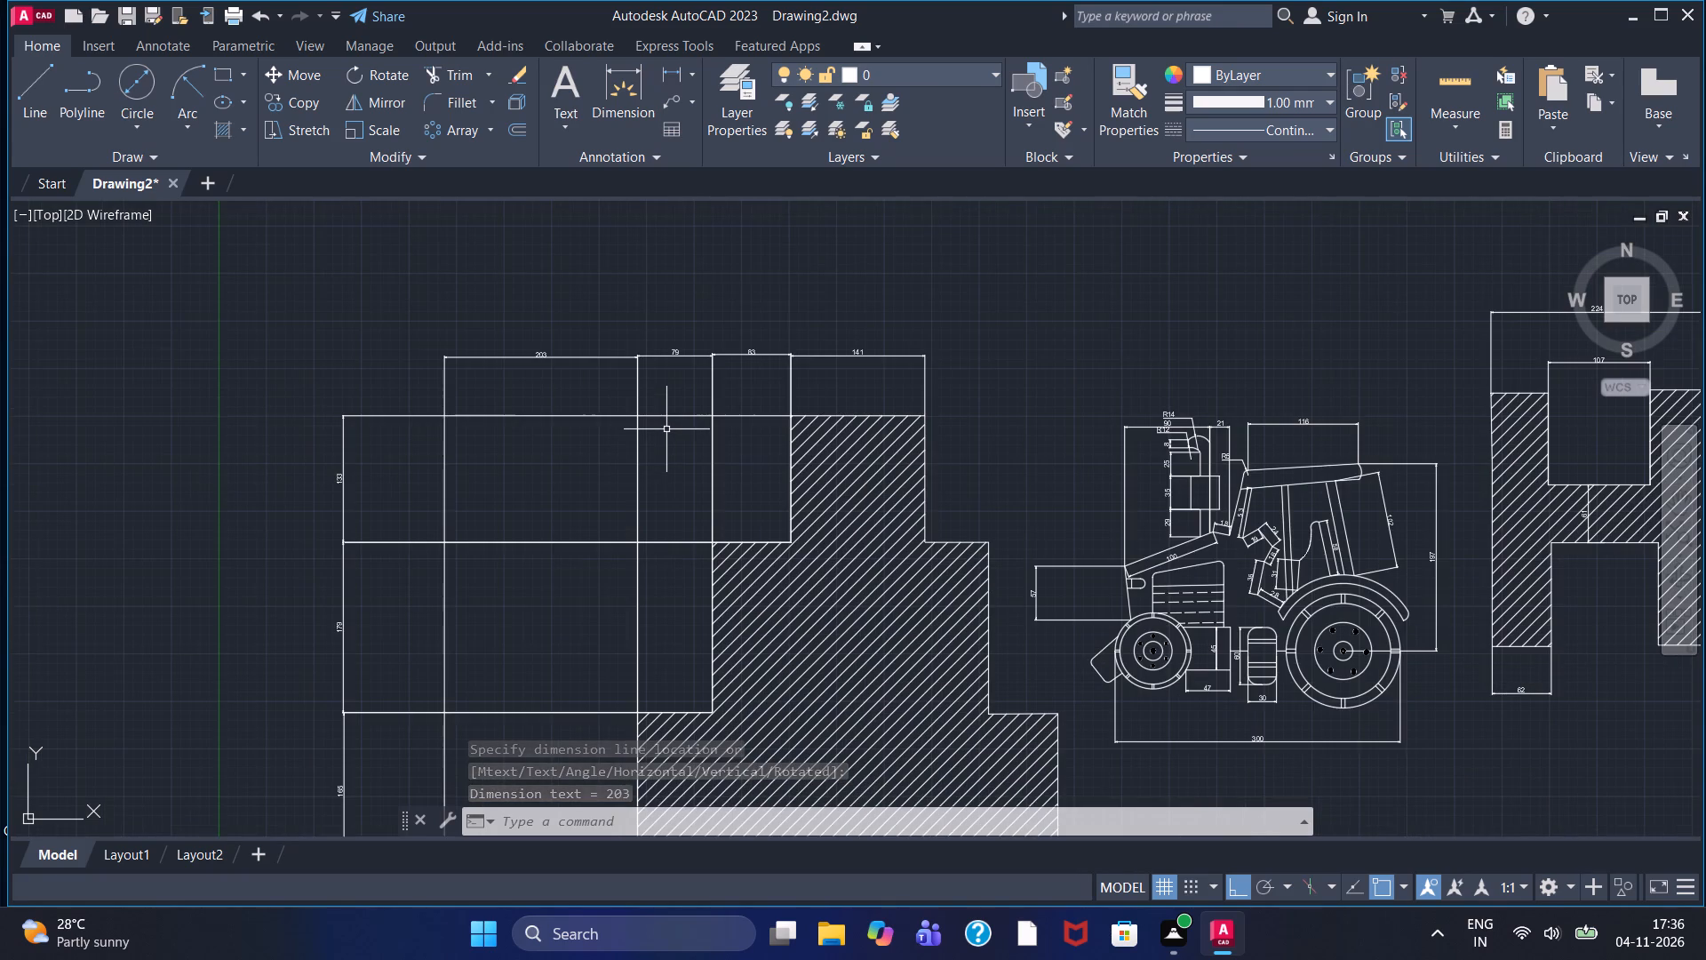
middle_drag(669, 434, 569, 412)
scroll(649, 423, down, 1)
scroll(567, 424, down, 1)
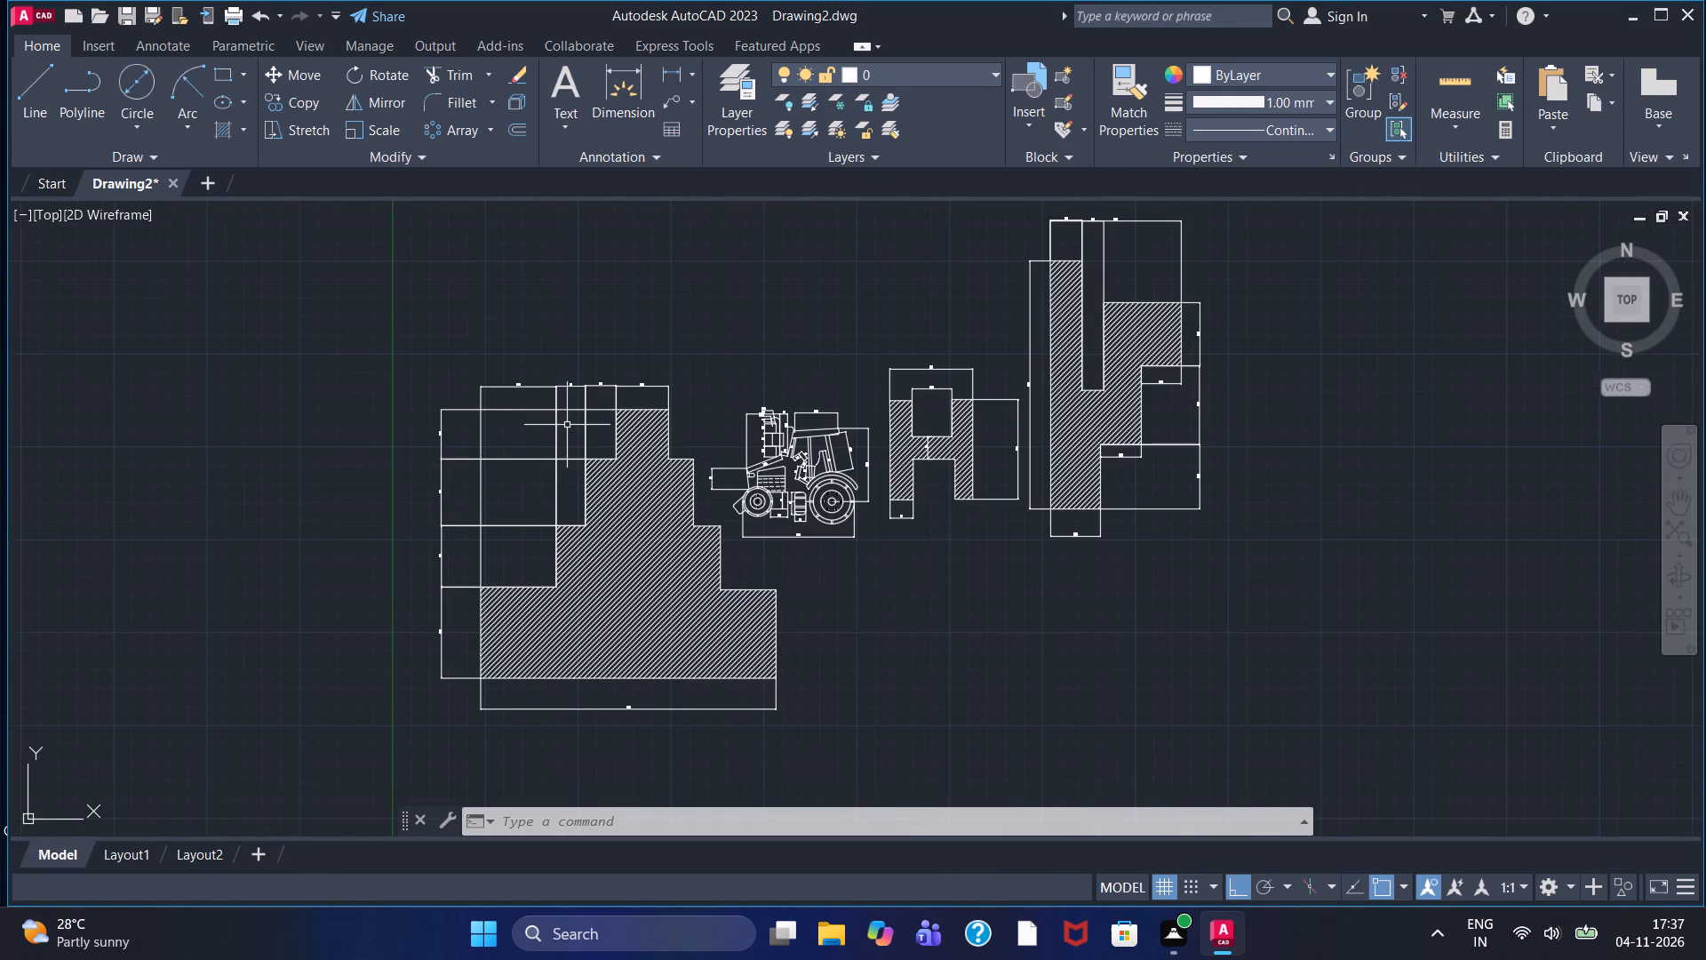
scroll(568, 427, down, 1)
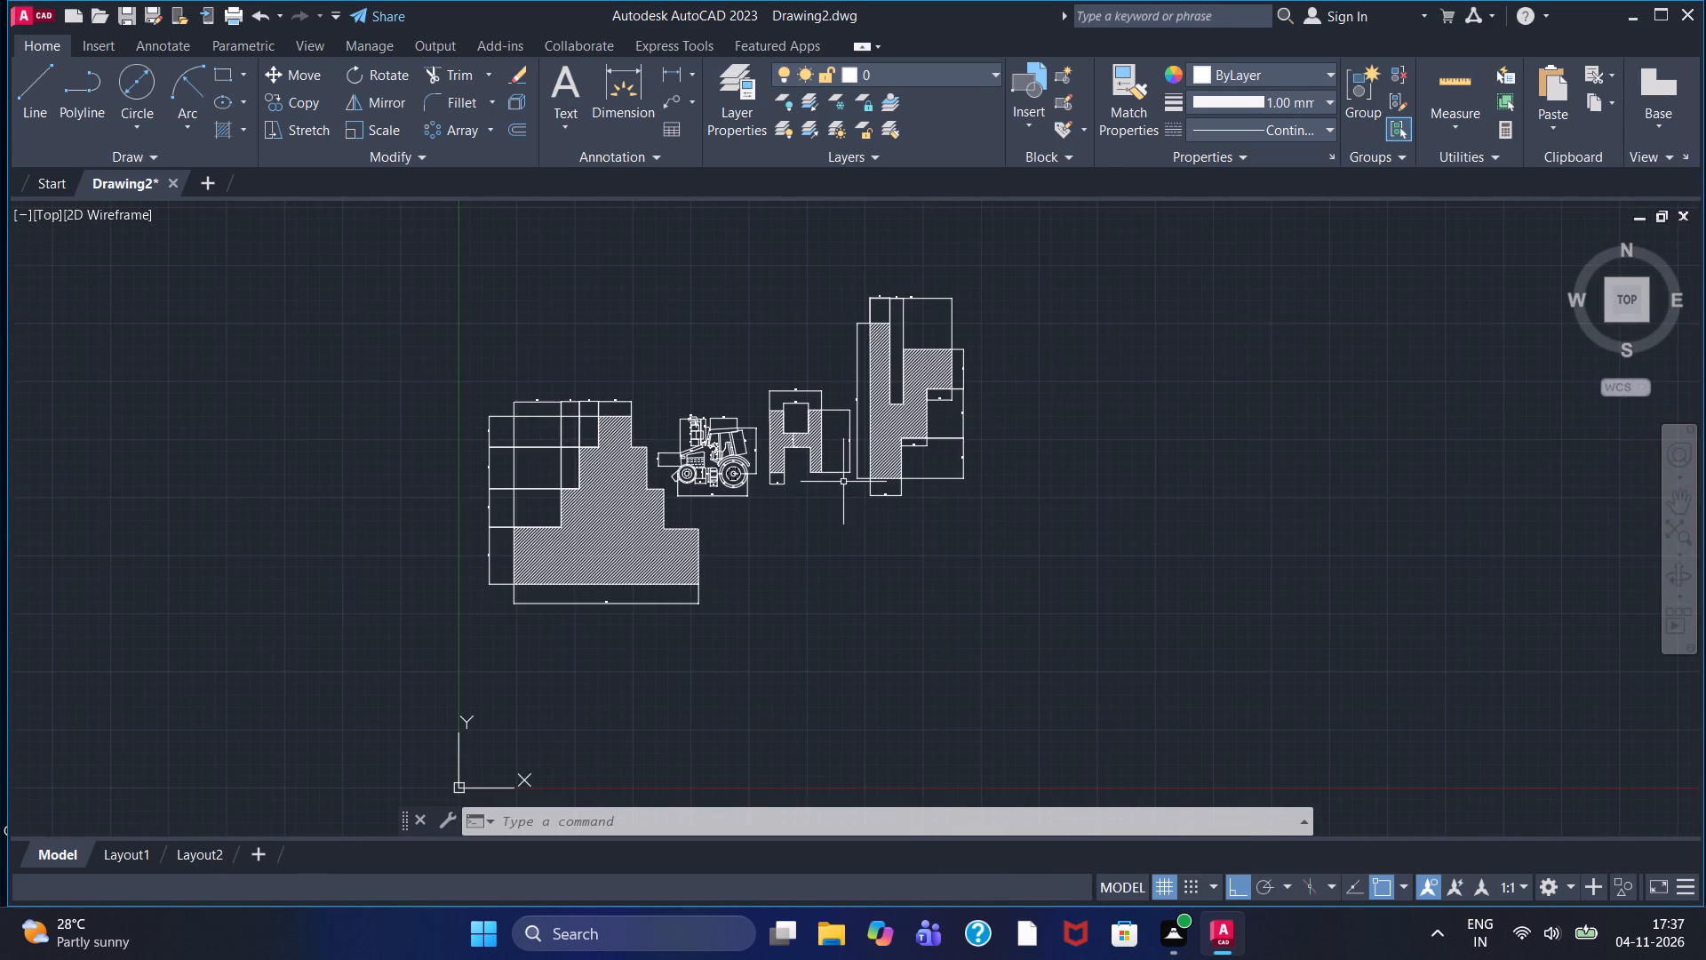
scroll(699, 484, up, 3)
scroll(614, 521, down, 1)
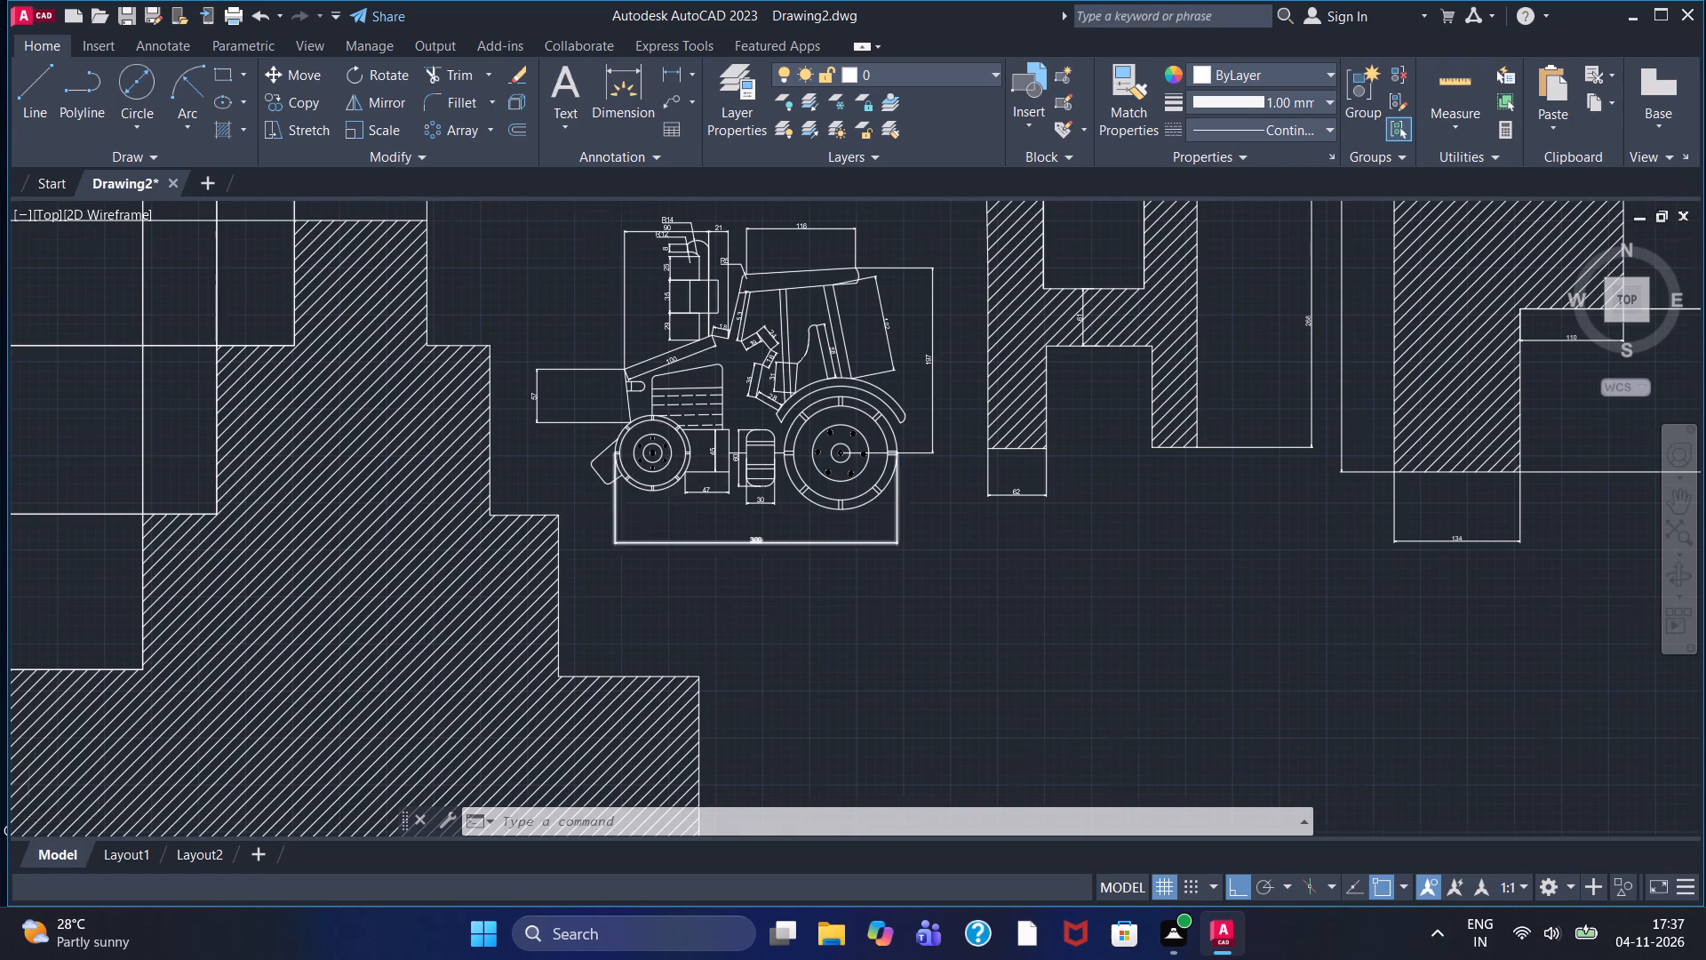
middle_drag(615, 524, 599, 520)
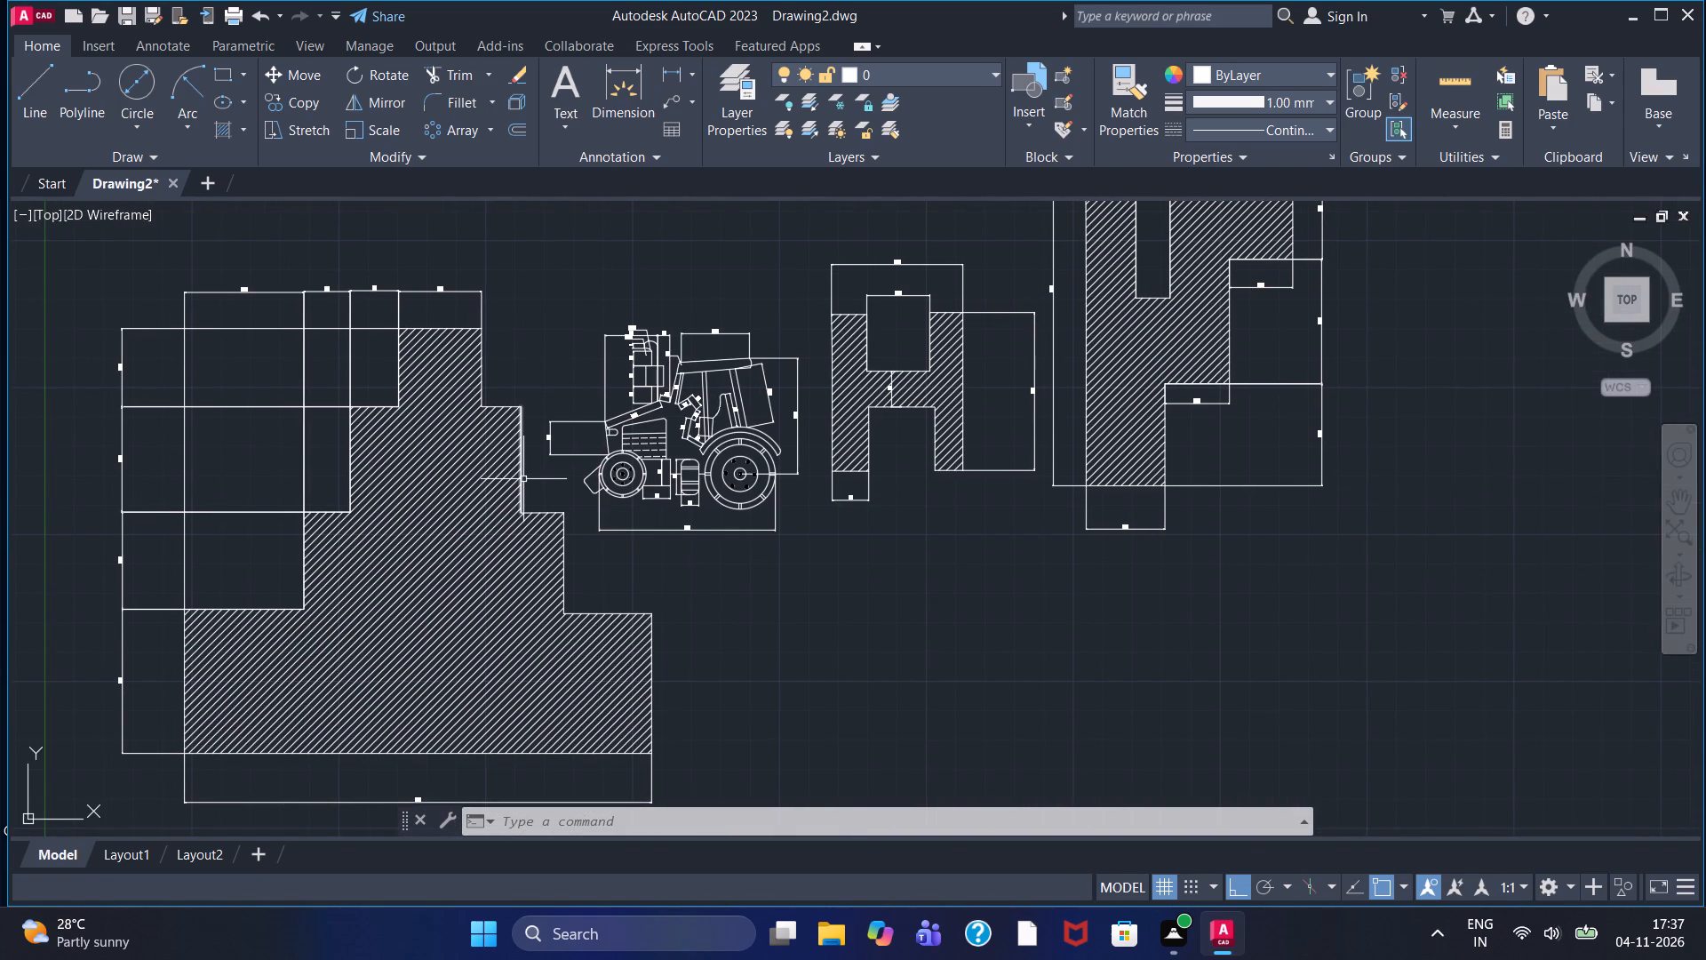
click(672, 71)
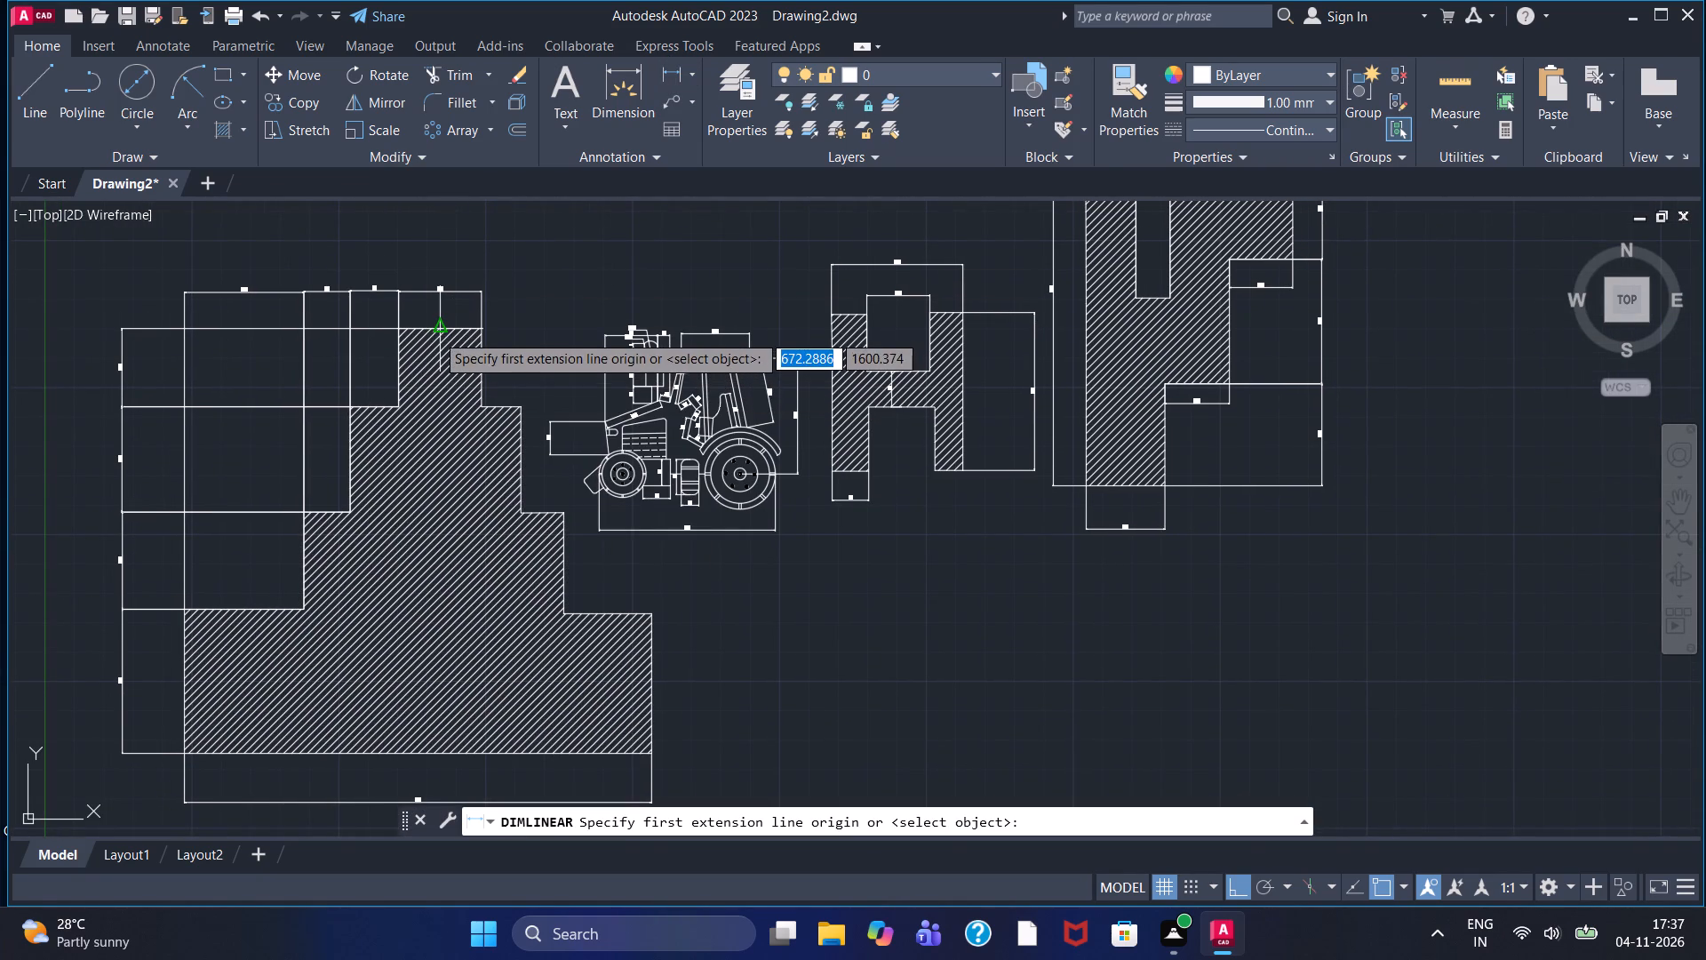
click(435, 330)
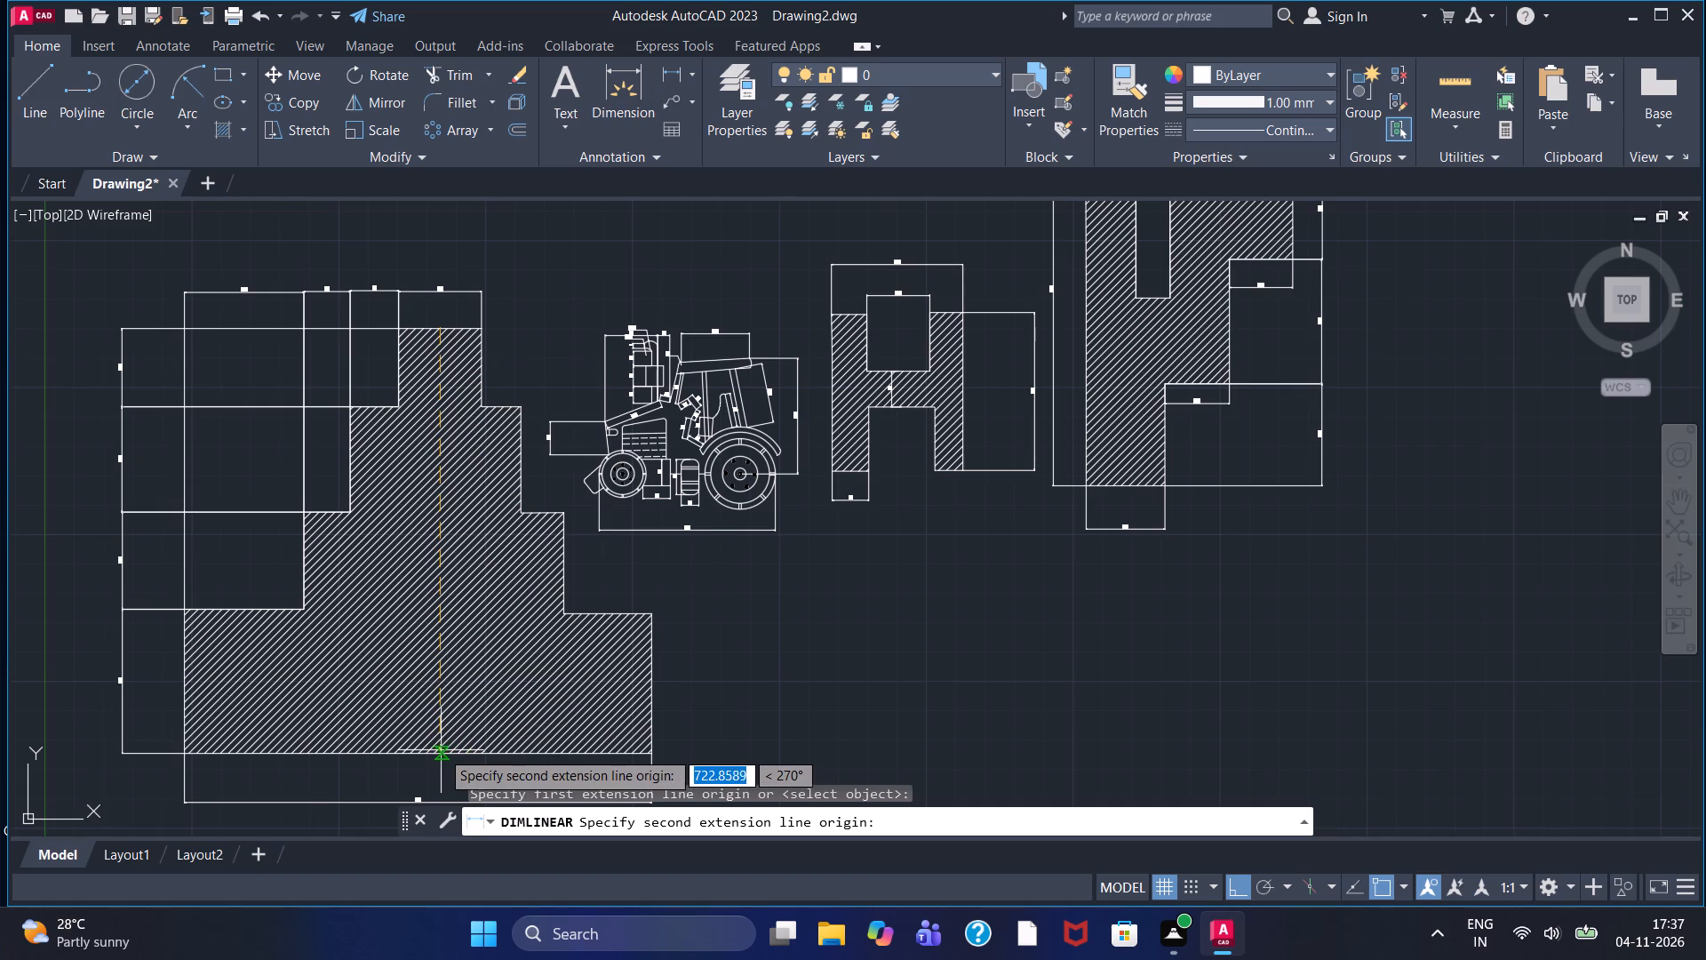
double_click(436, 748)
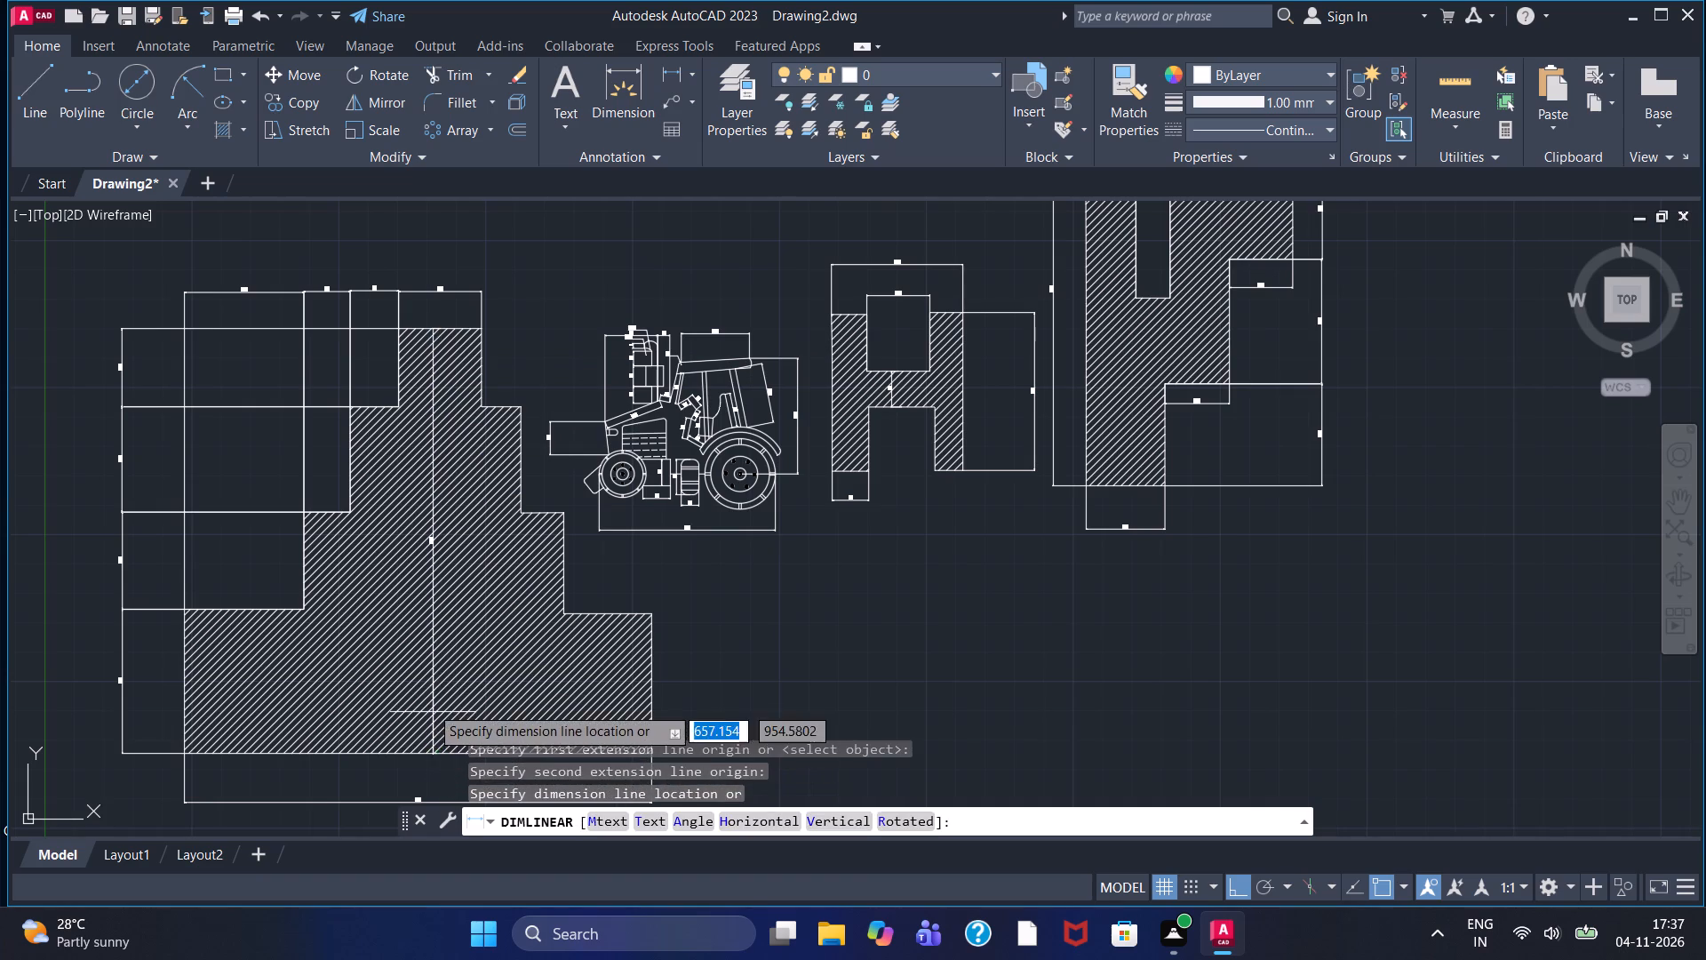
click(430, 706)
Examine the stepped shape's overall height dimension and look over all the dimensioned figures in the drawing.
scroll(402, 564, up, 3)
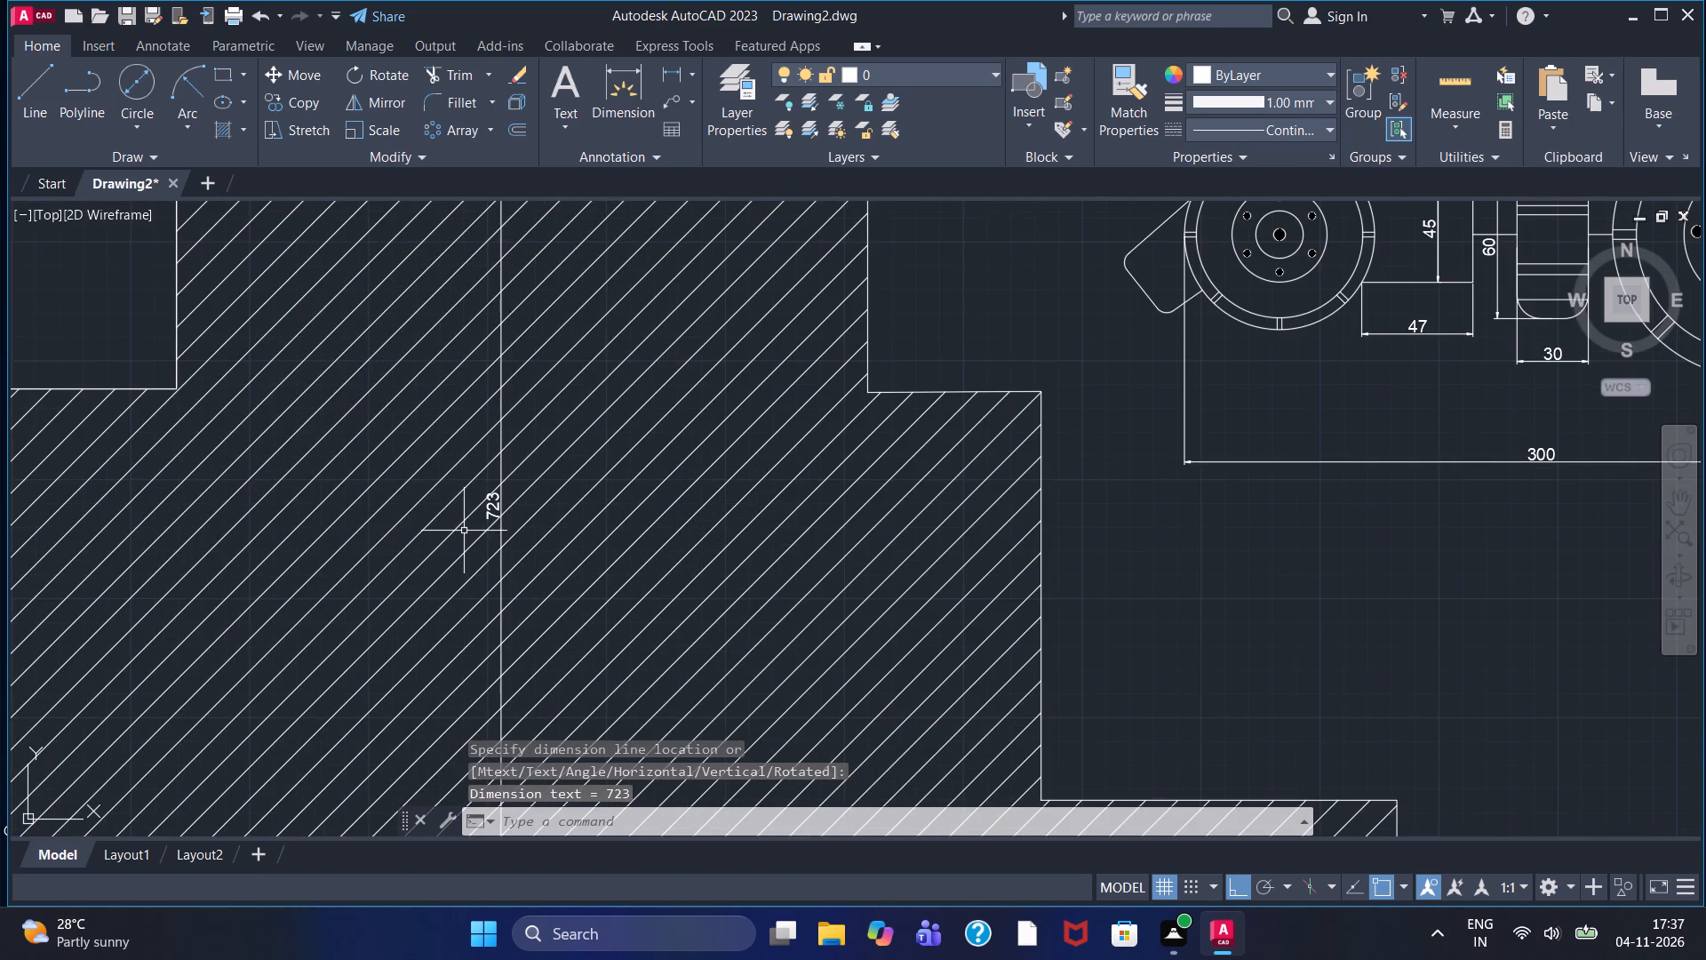
scroll(466, 530, down, 4)
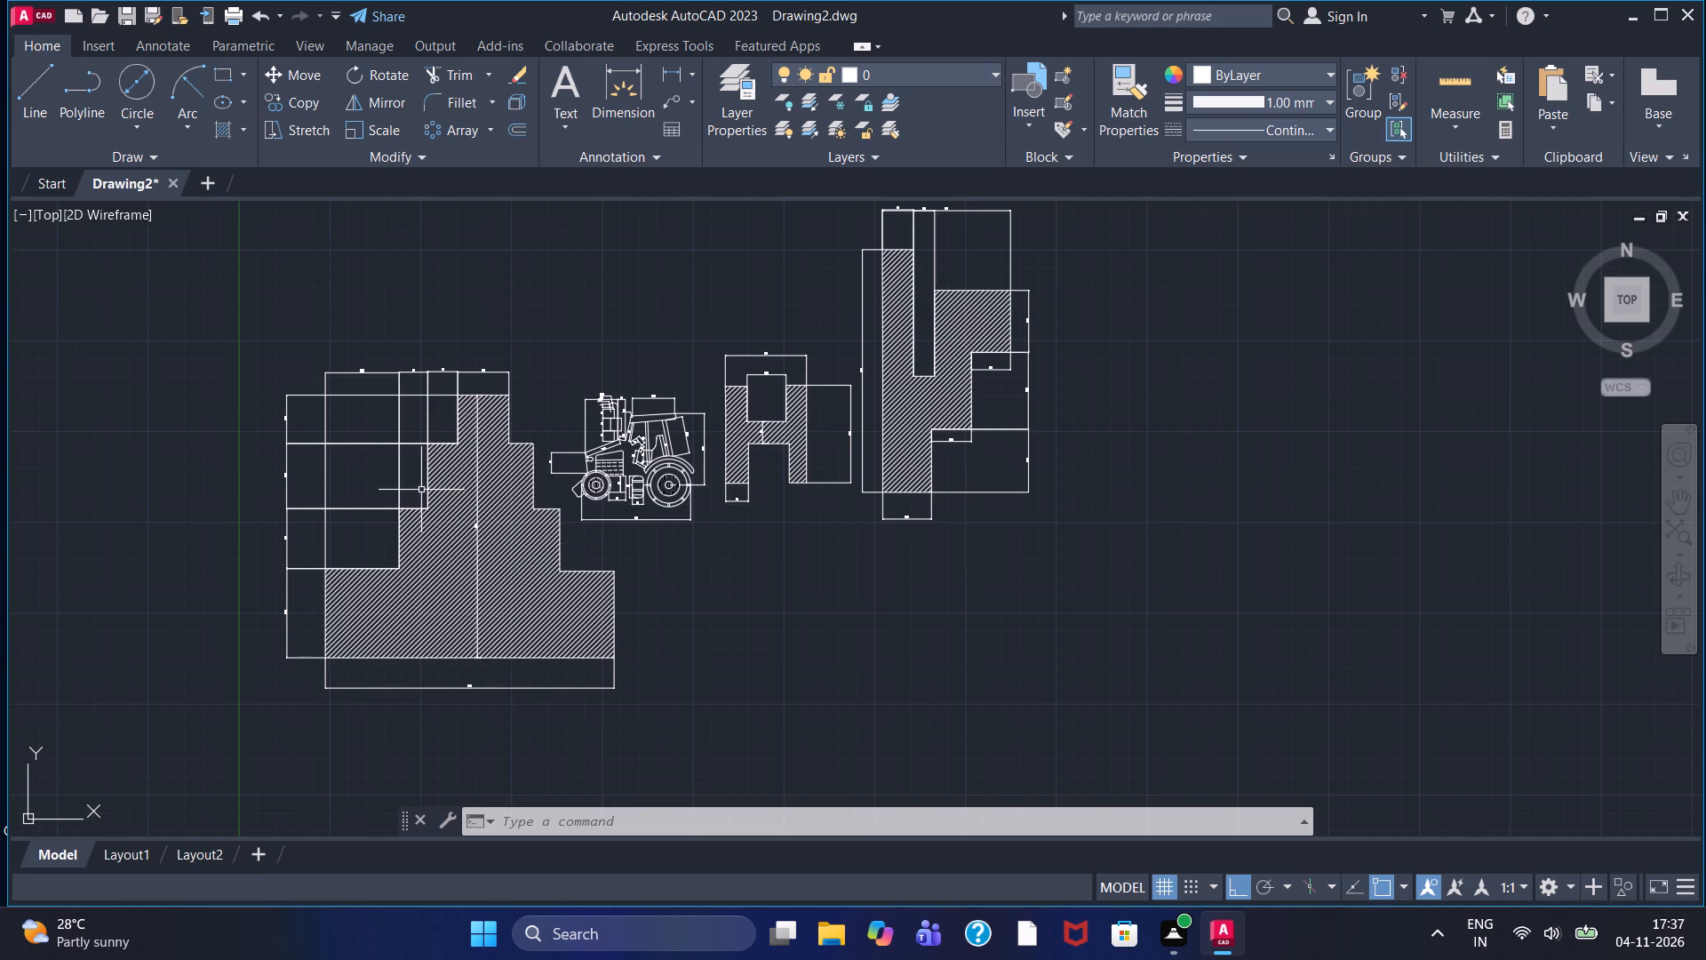
scroll(408, 491, down, 1)
scroll(408, 491, up, 1)
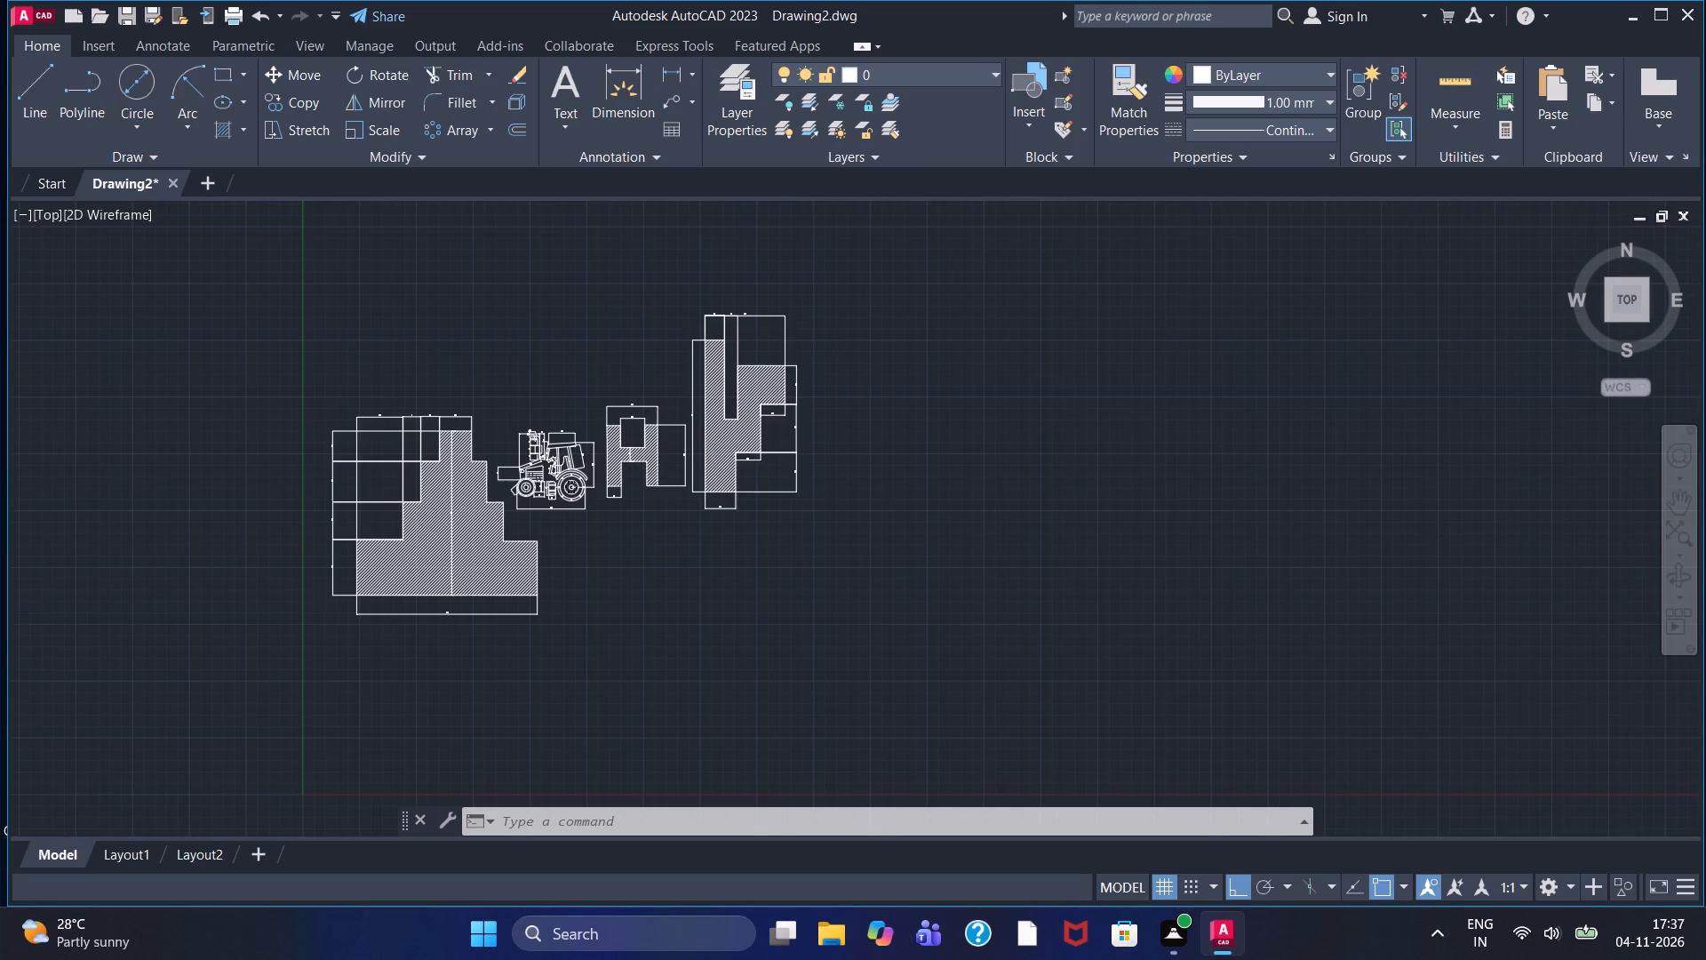
scroll(408, 492, down, 1)
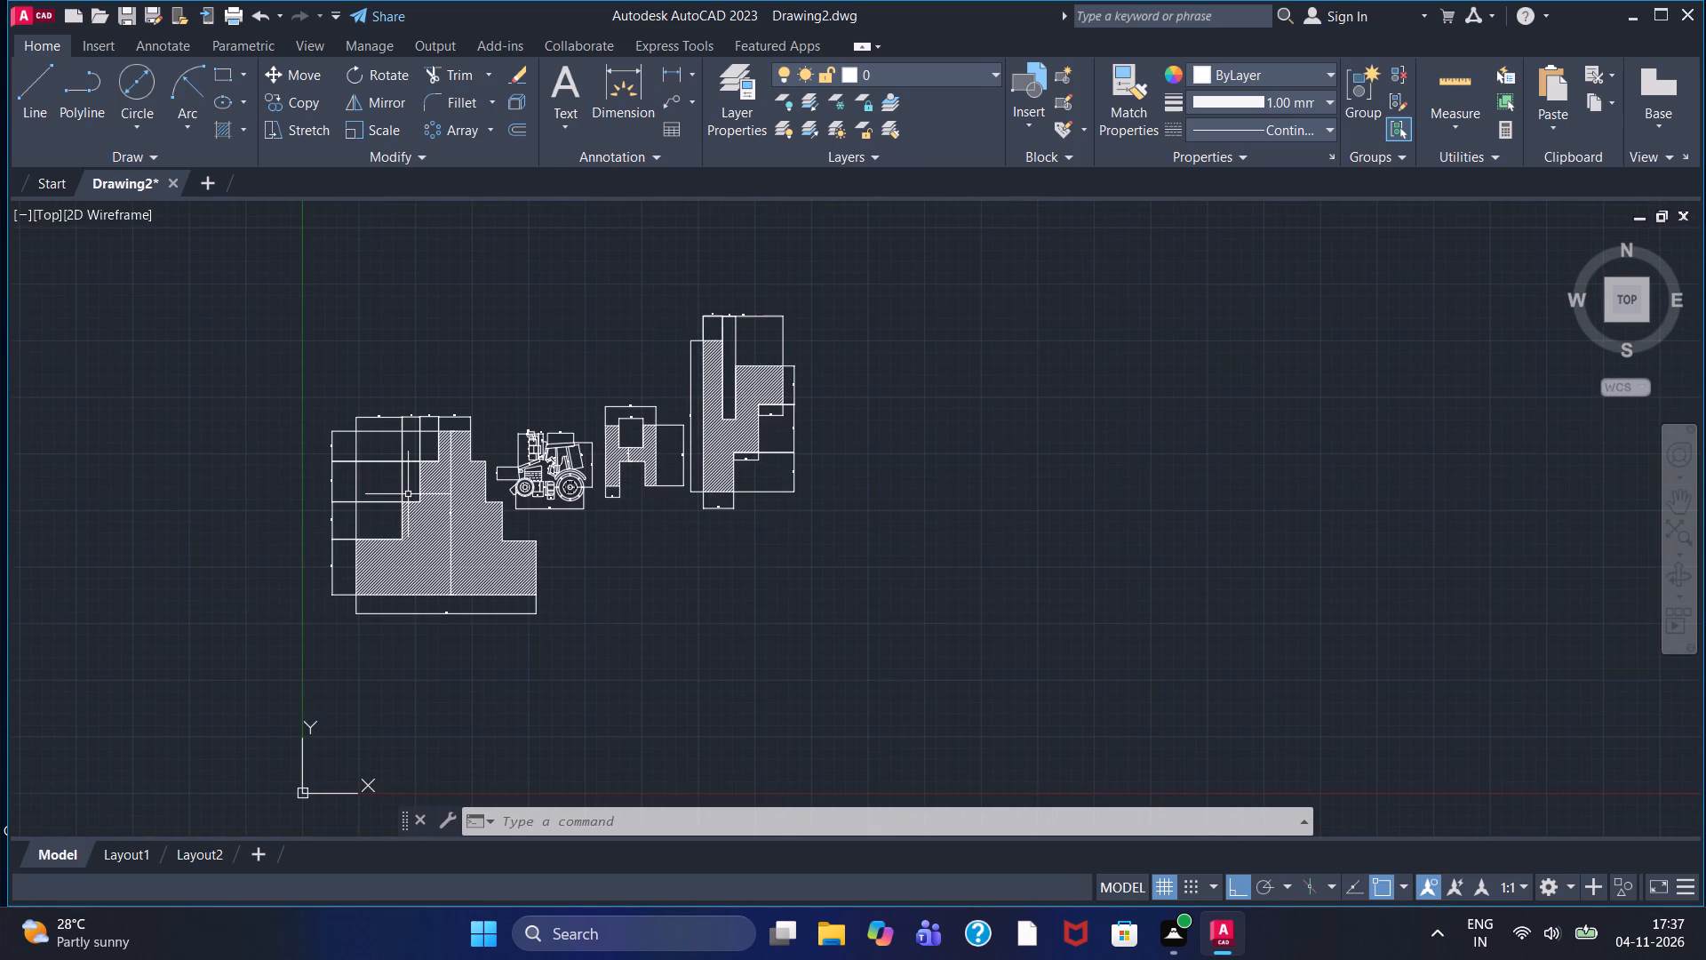
scroll(419, 490, down, 1)
scroll(419, 490, up, 1)
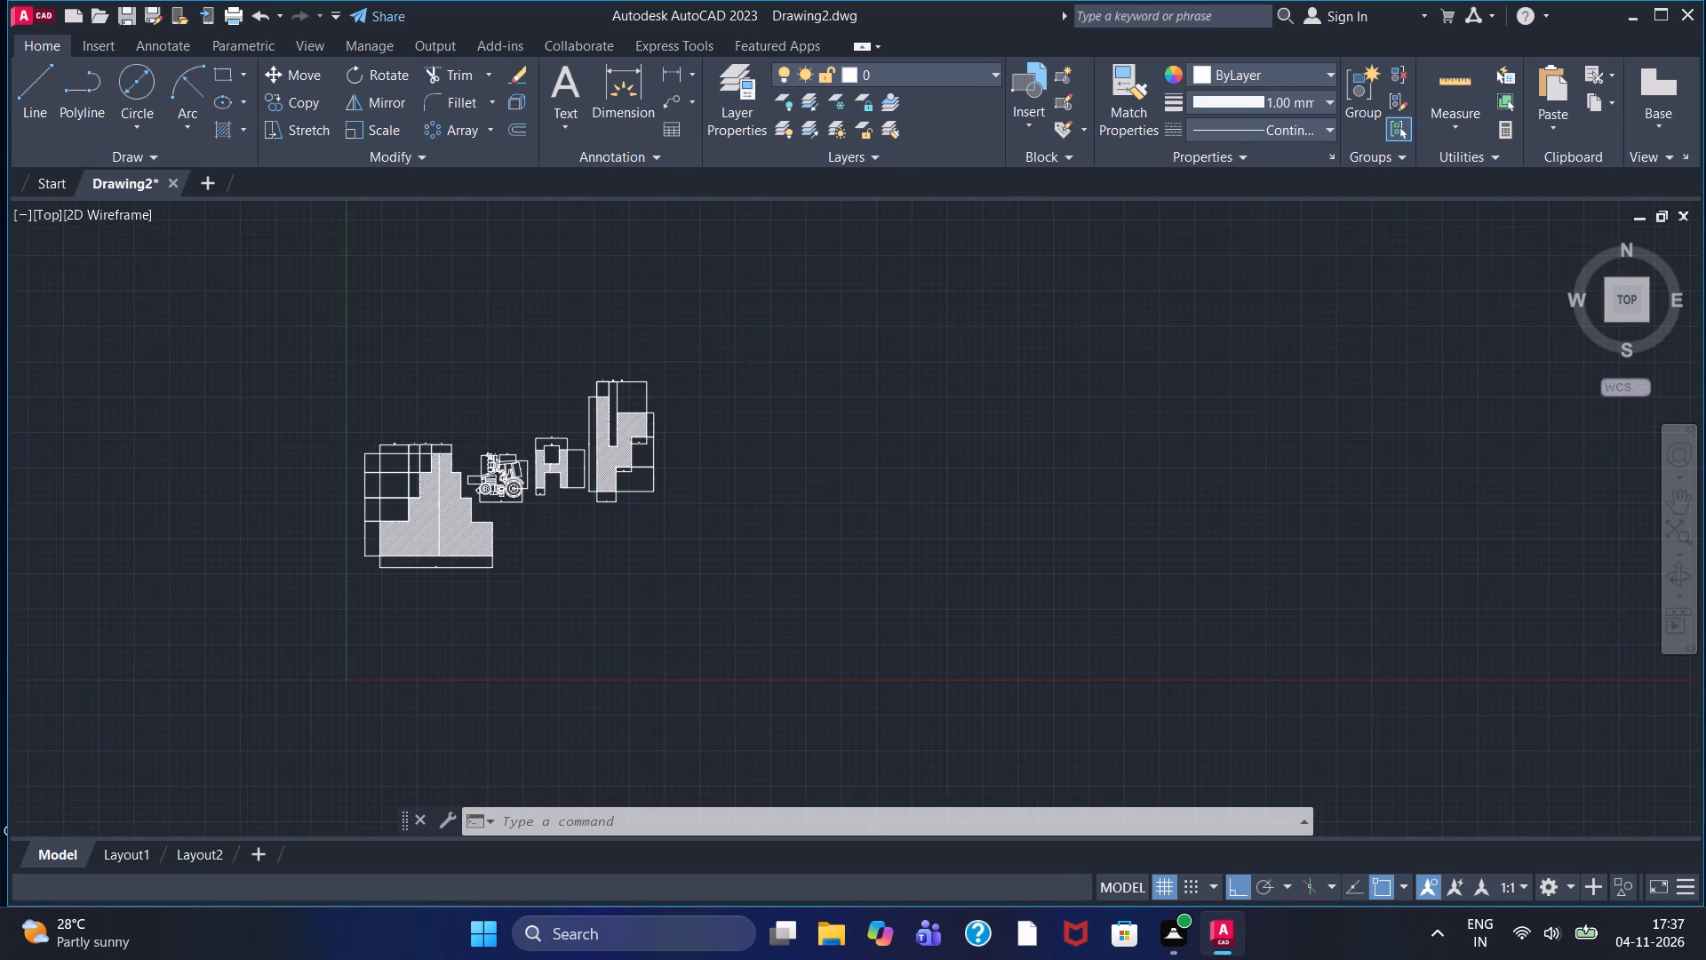
scroll(490, 436, up, 1)
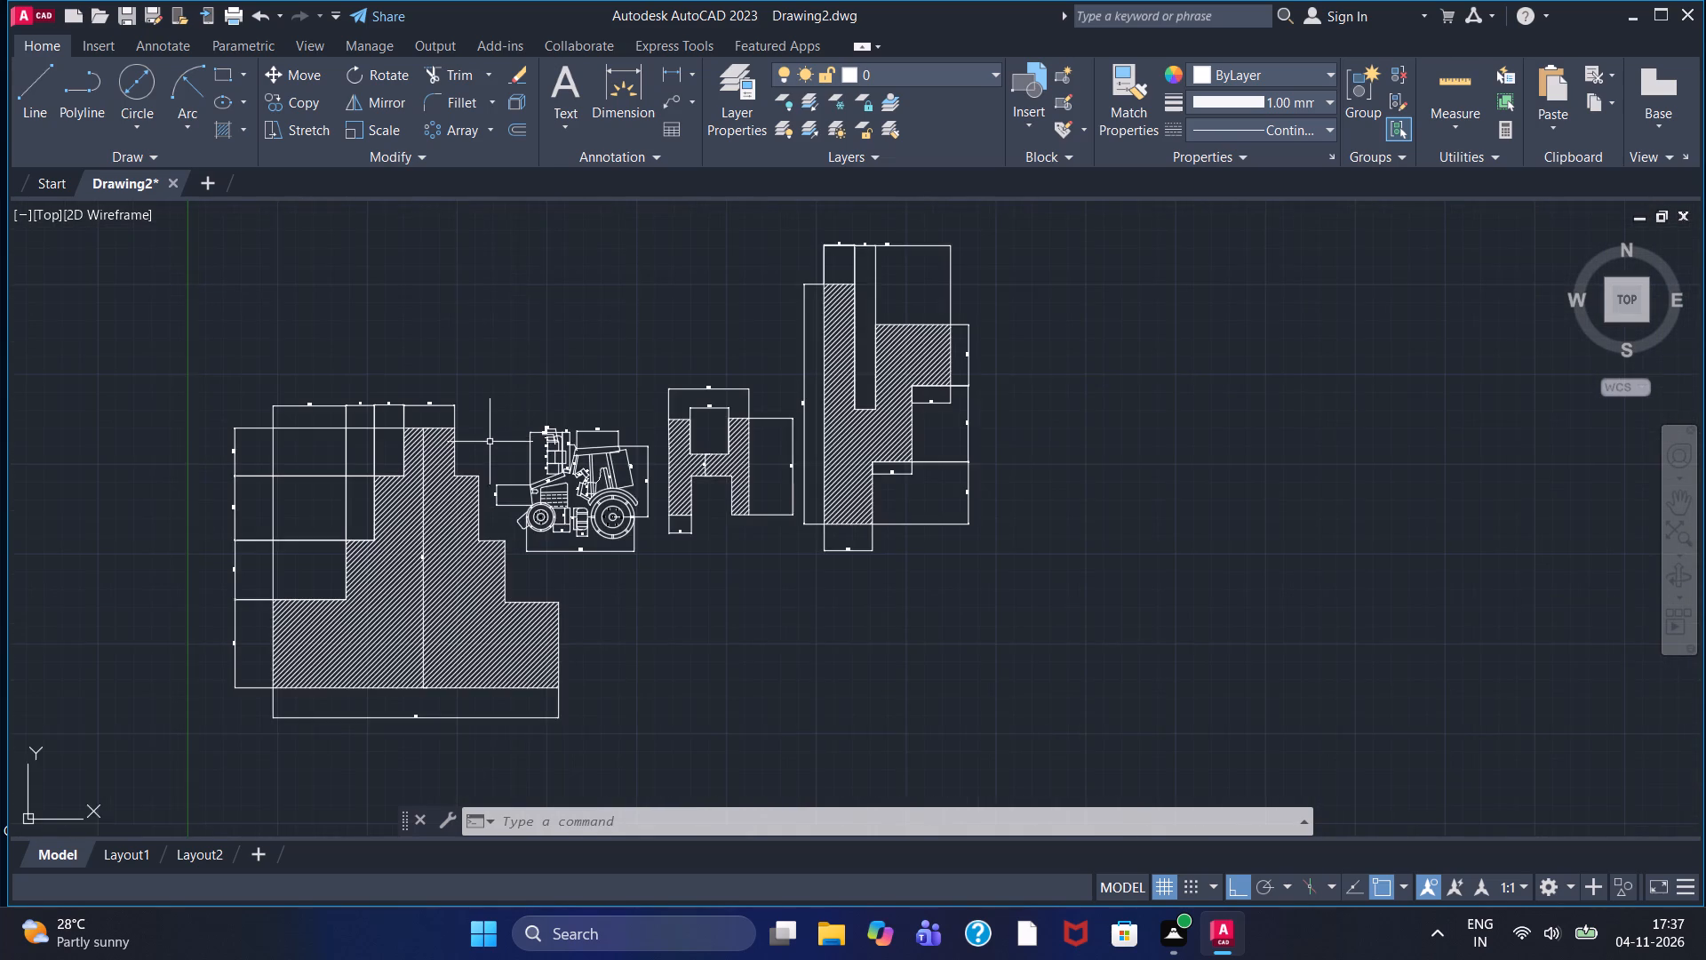
Examine the tractor drawing's dimensions closely, including the exhaust, bonnet, cab and wheels.
scroll(546, 464, up, 3)
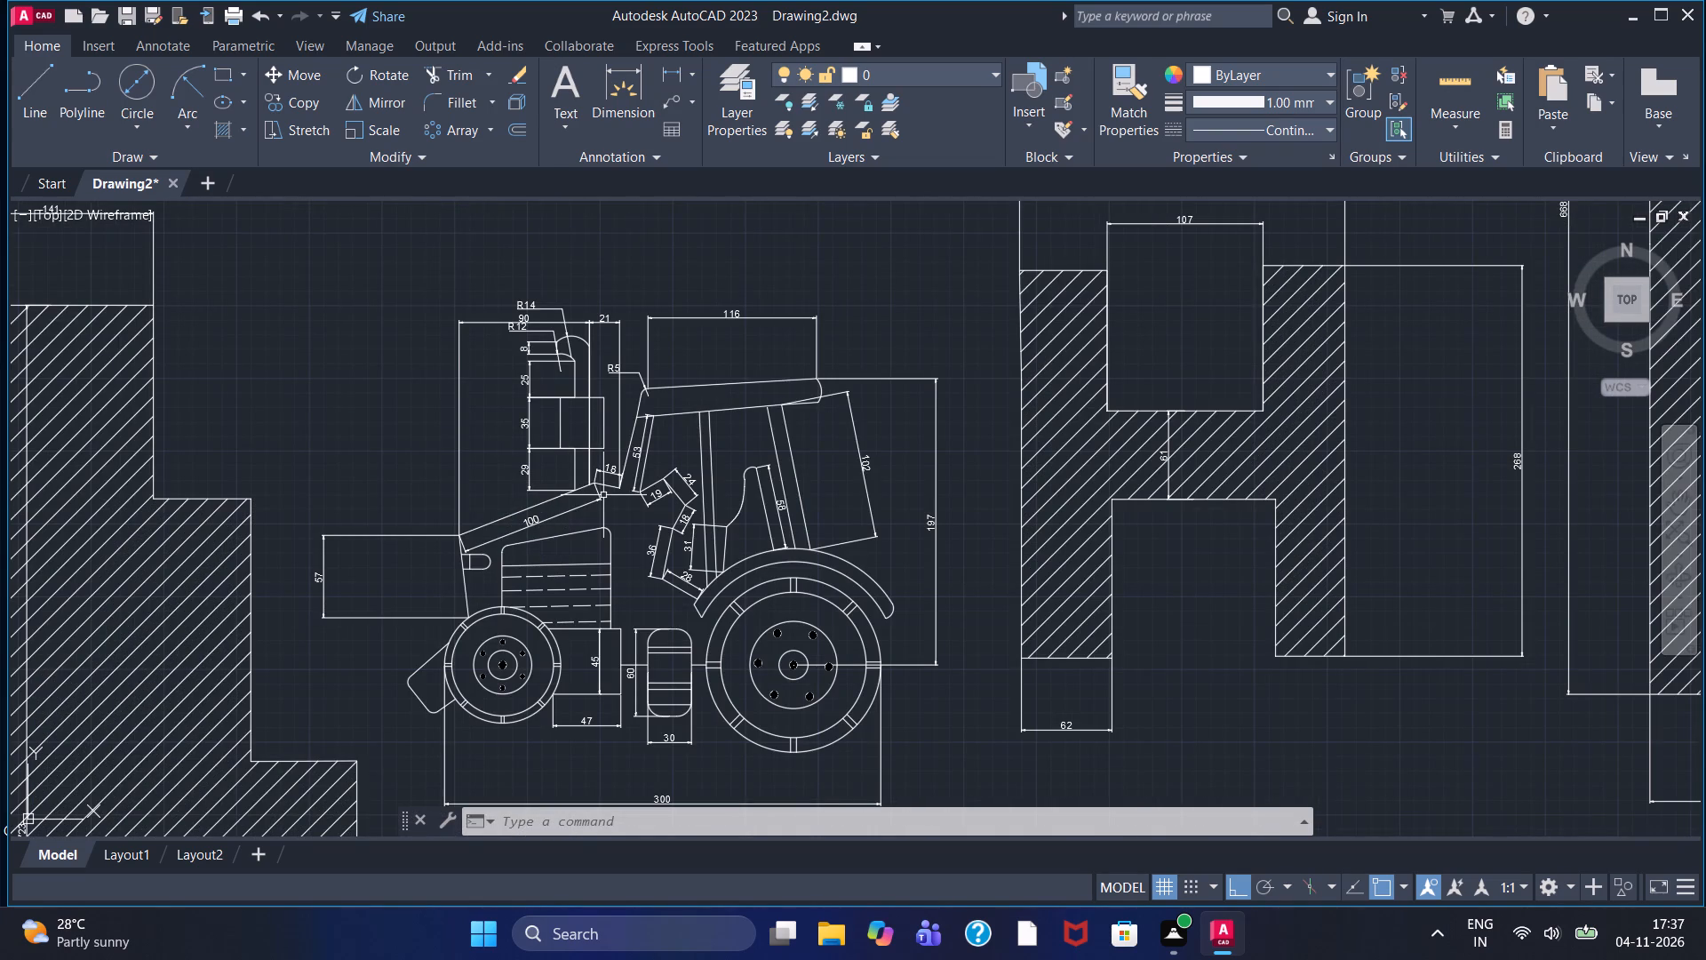
scroll(608, 486, up, 1)
middle_drag(608, 478, 609, 464)
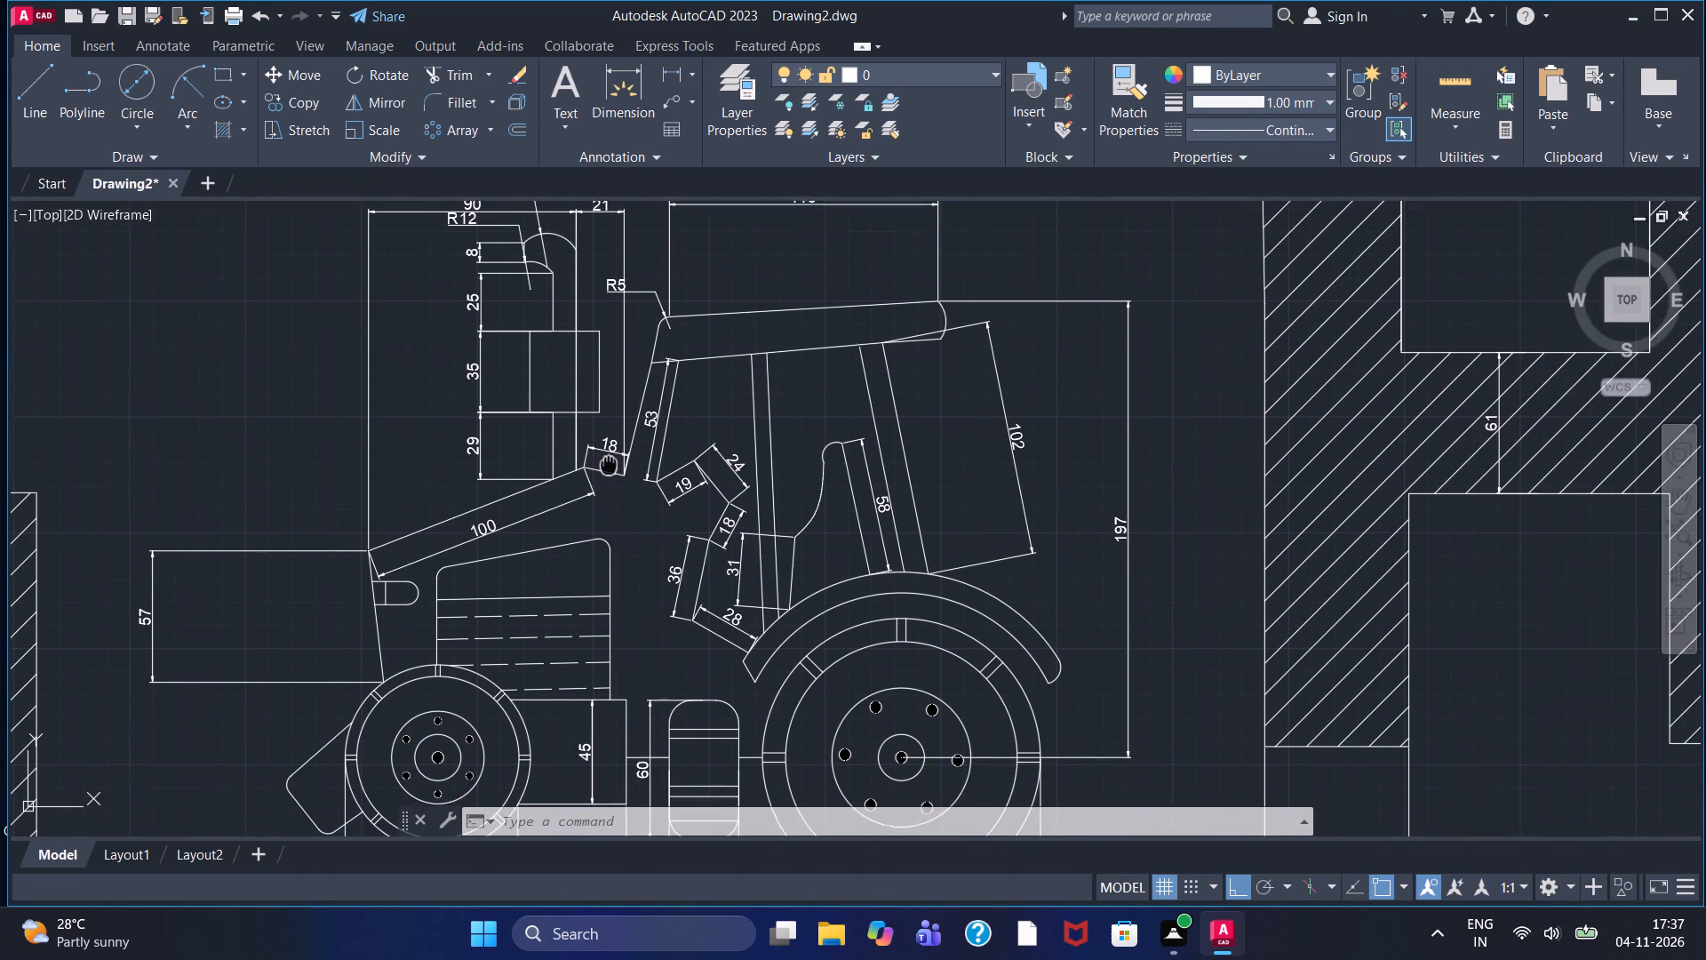
middle_drag(609, 464, 610, 461)
scroll(643, 494, down, 1)
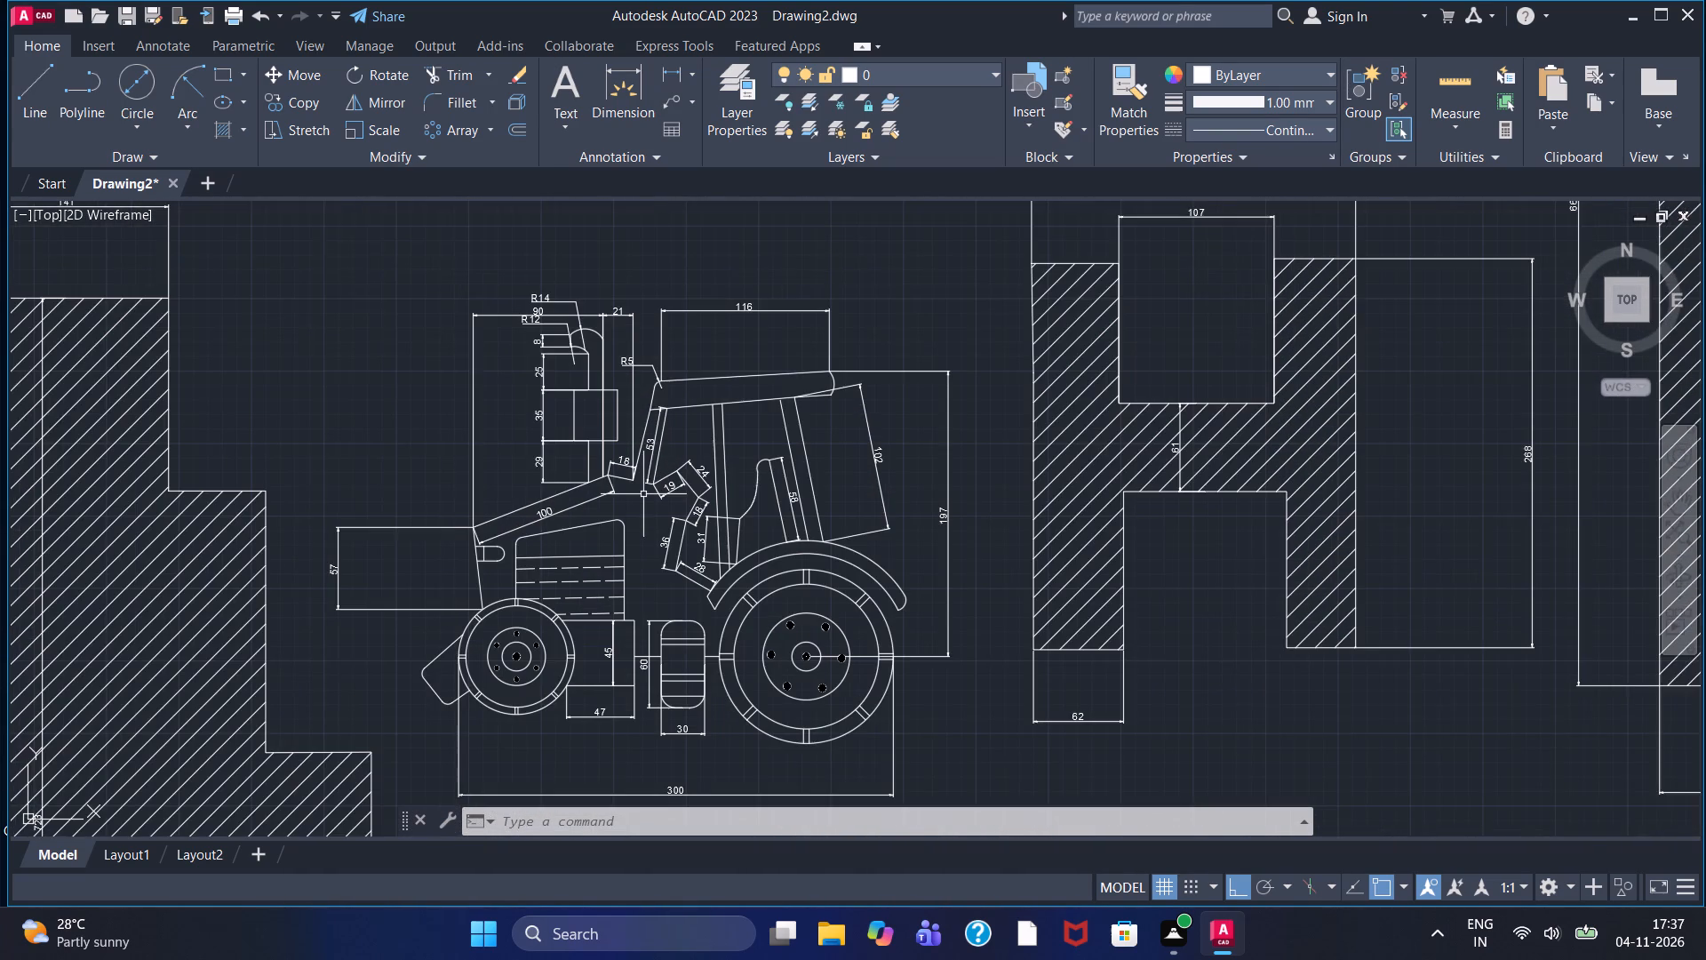
middle_drag(643, 494, 621, 451)
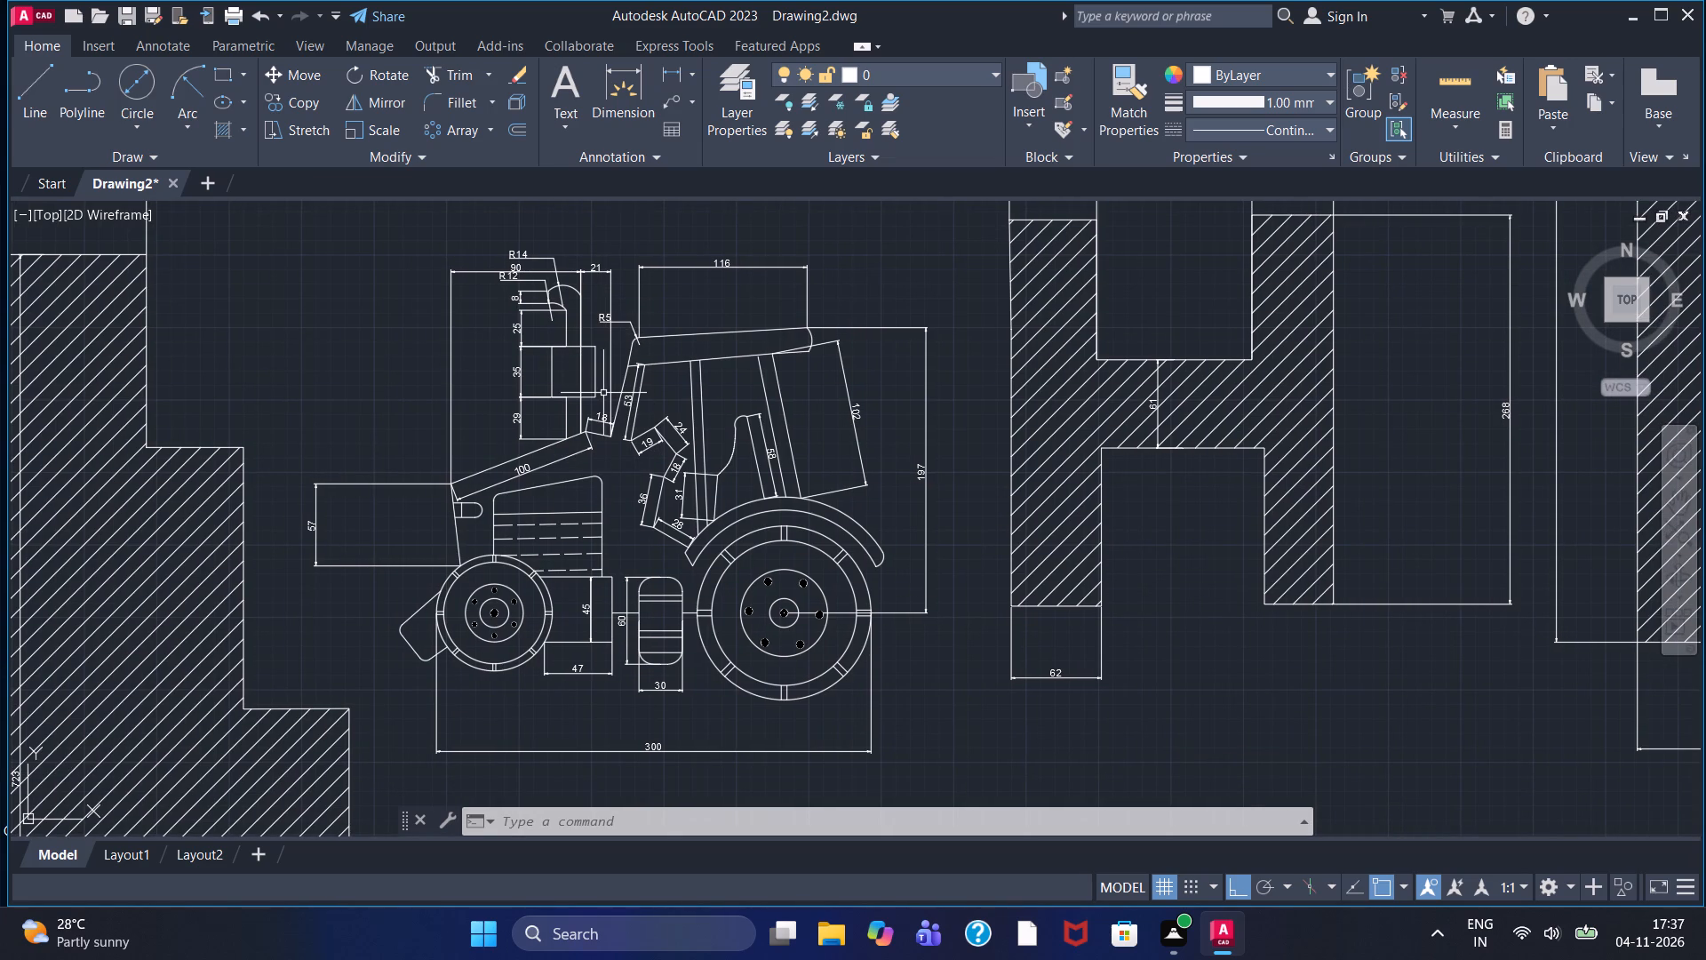
scroll(604, 391, up, 1)
middle_drag(607, 390, 652, 449)
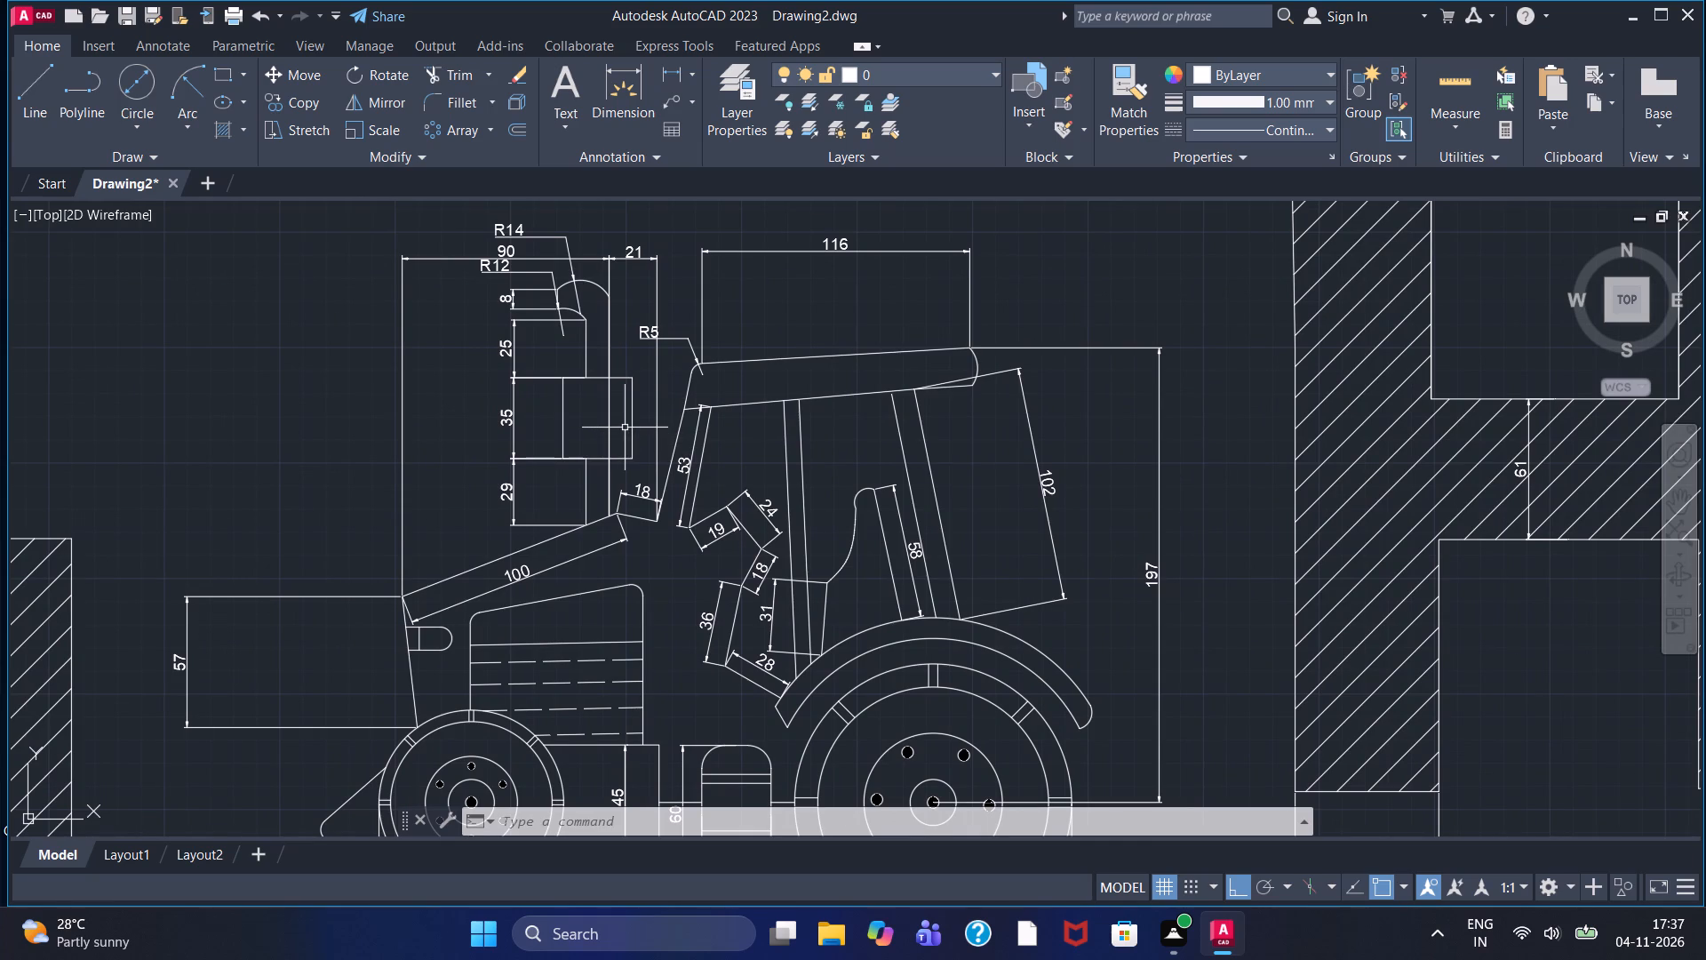
scroll(625, 428, down, 1)
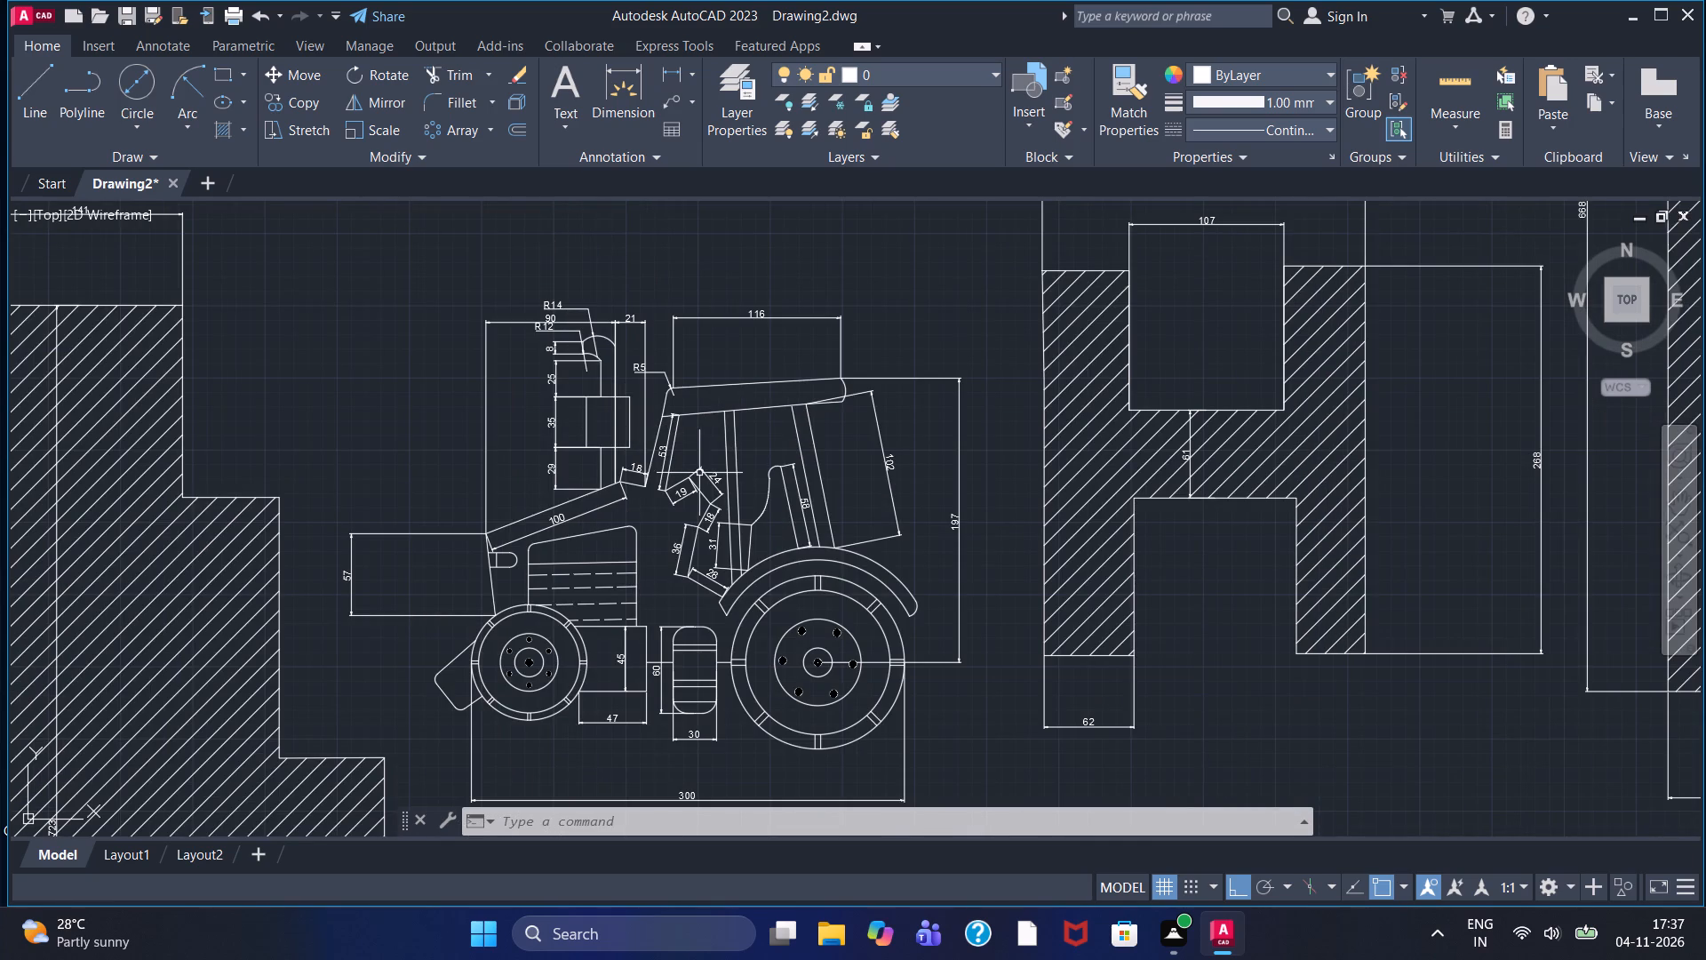
middle_drag(719, 516, 697, 492)
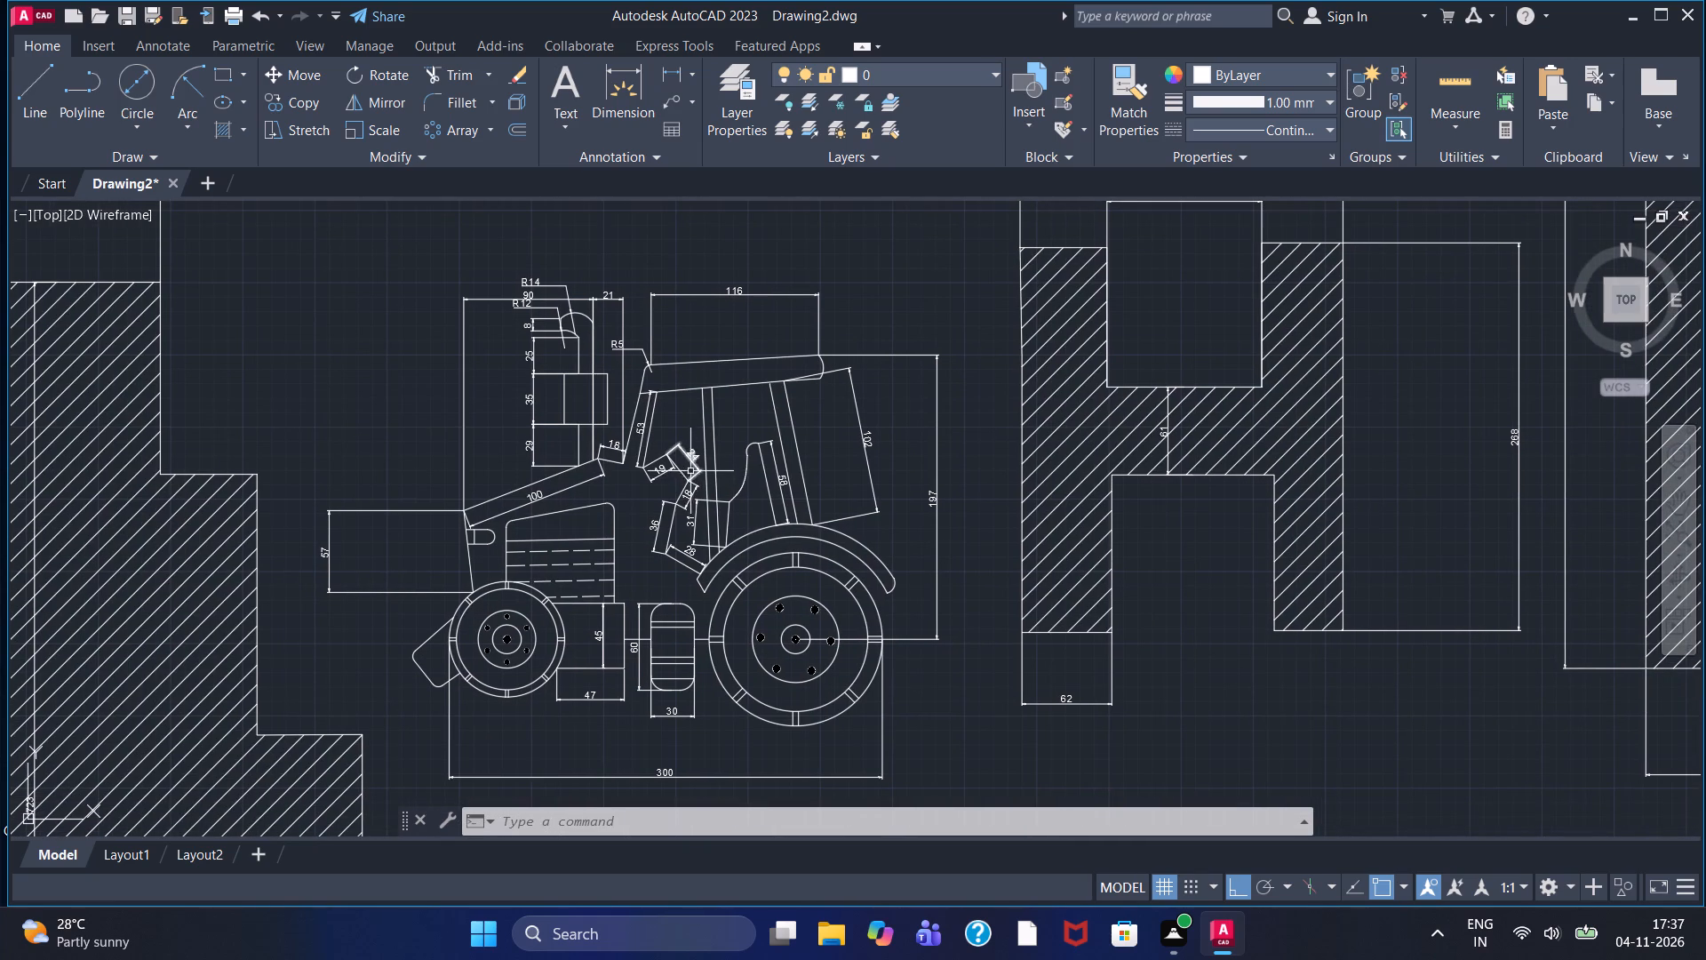
scroll(807, 515, down, 1)
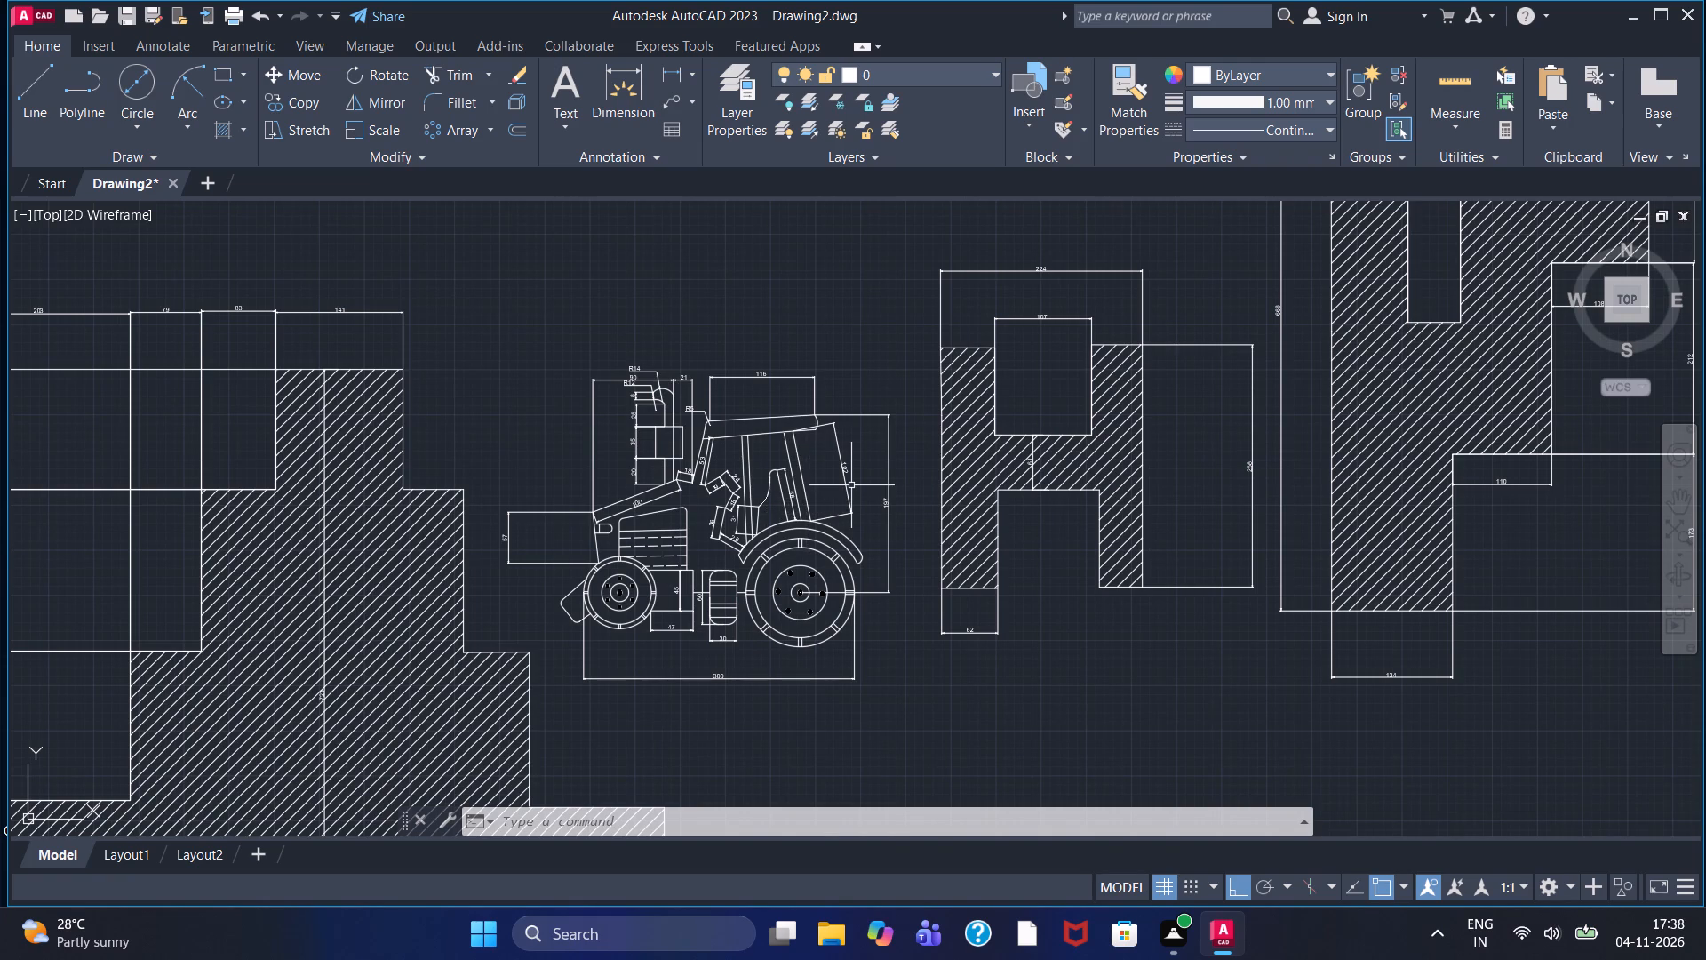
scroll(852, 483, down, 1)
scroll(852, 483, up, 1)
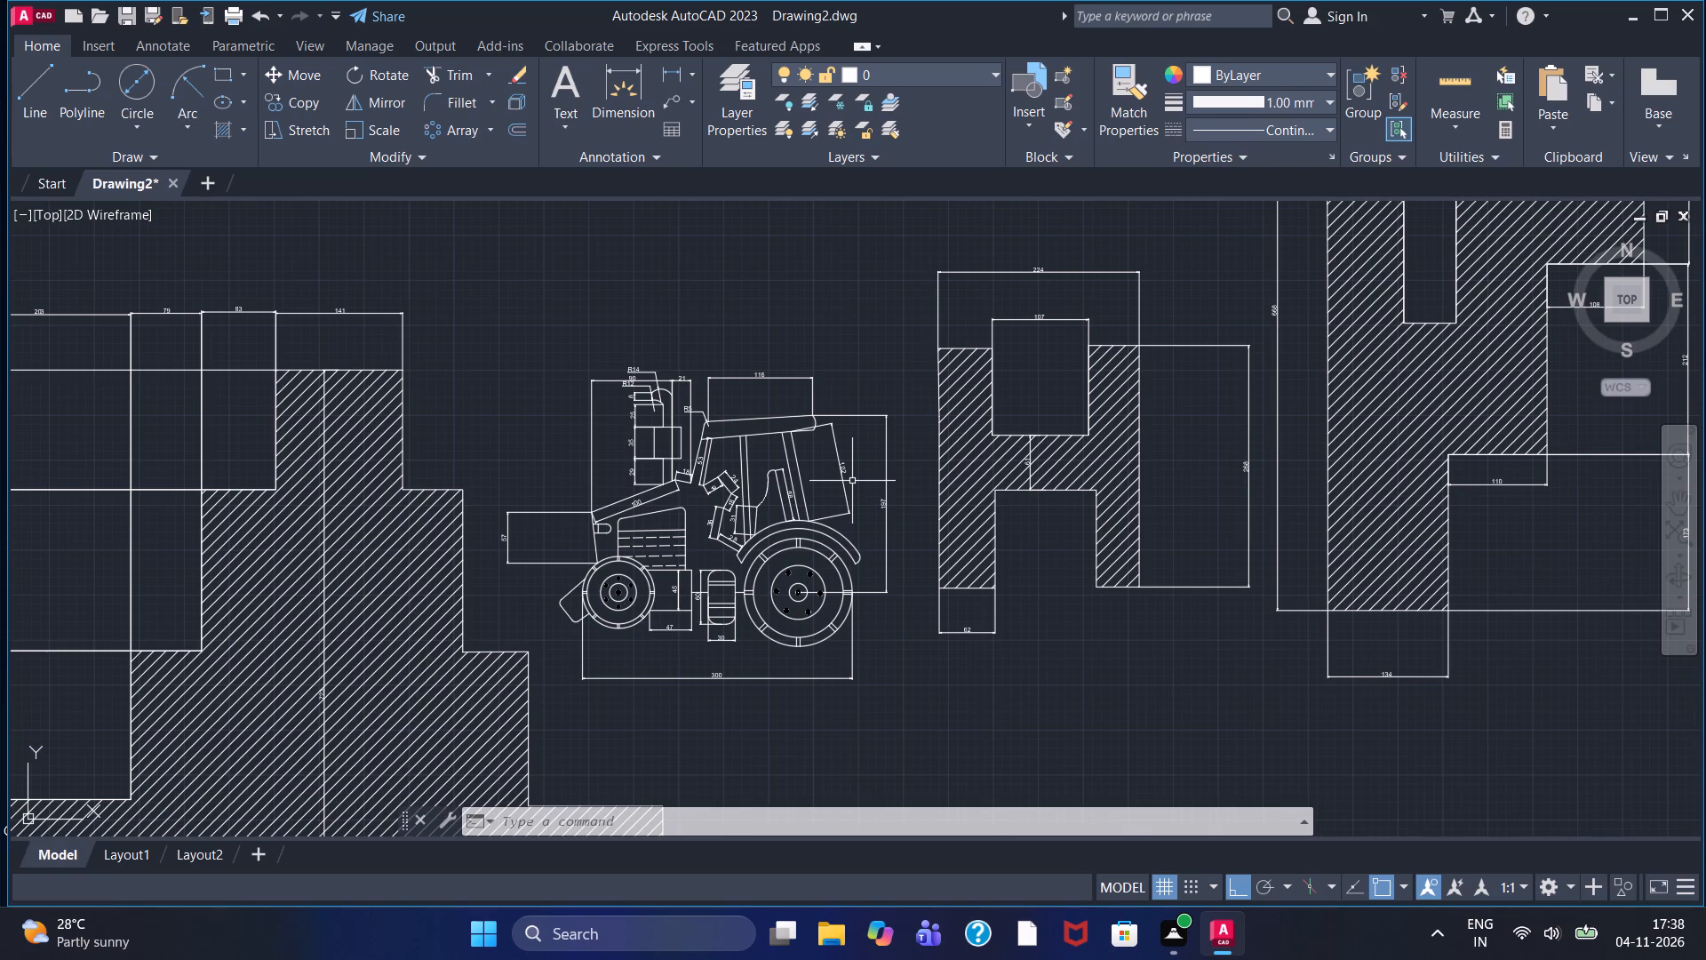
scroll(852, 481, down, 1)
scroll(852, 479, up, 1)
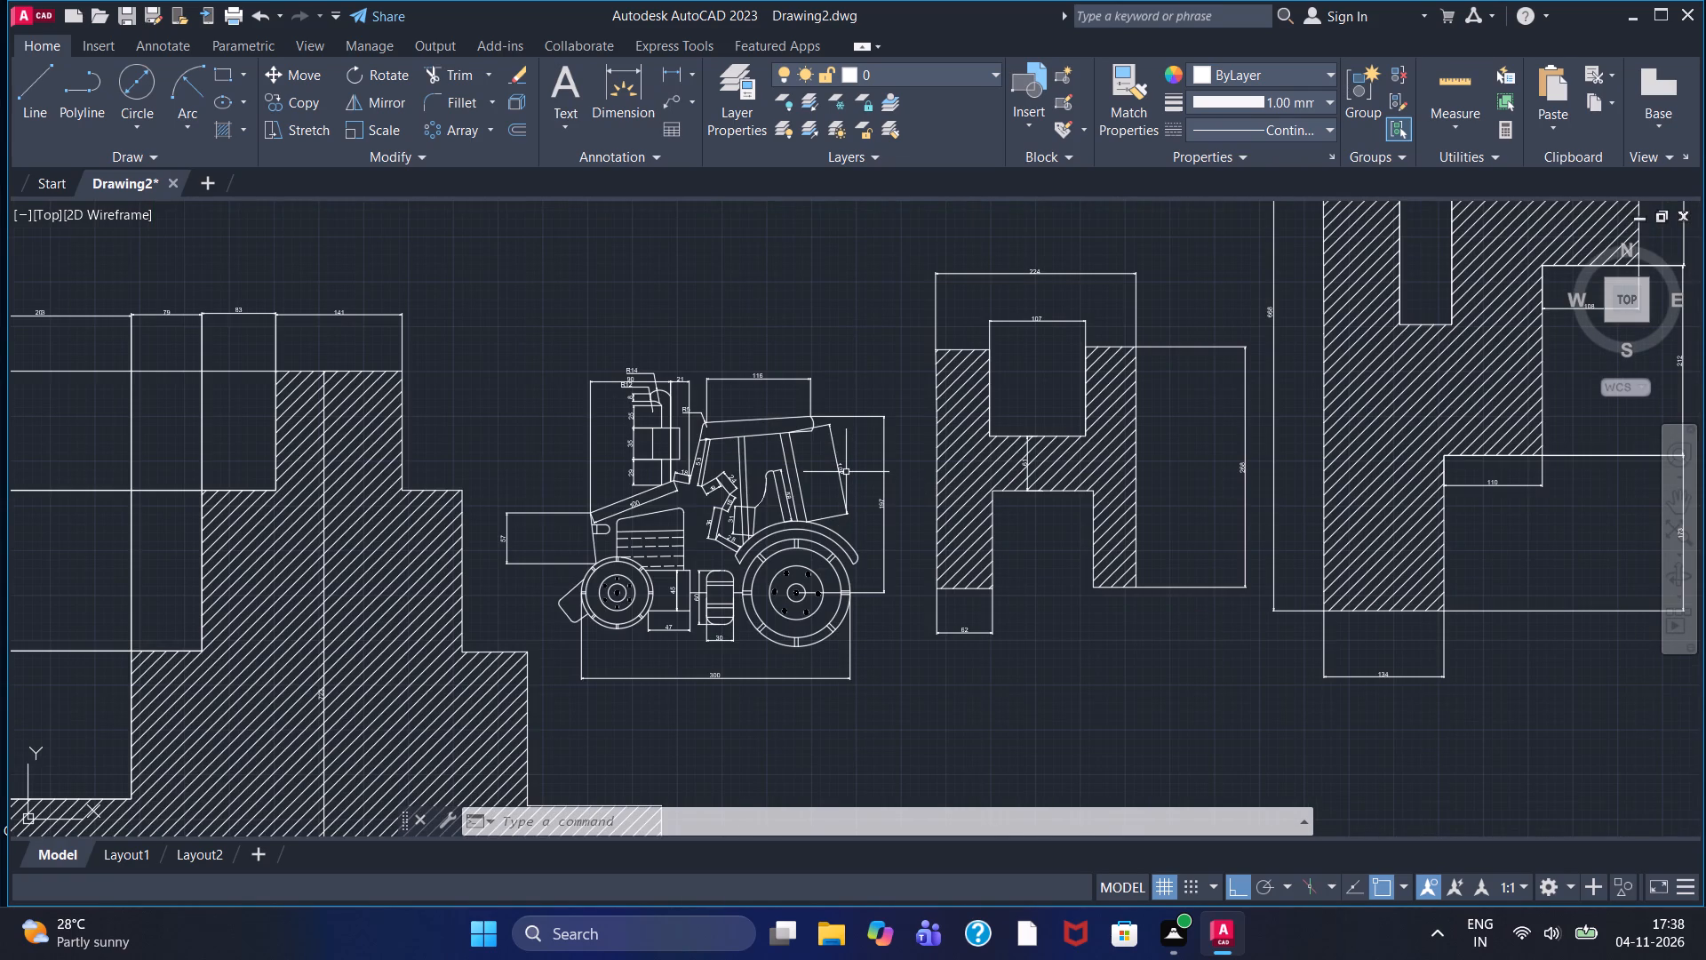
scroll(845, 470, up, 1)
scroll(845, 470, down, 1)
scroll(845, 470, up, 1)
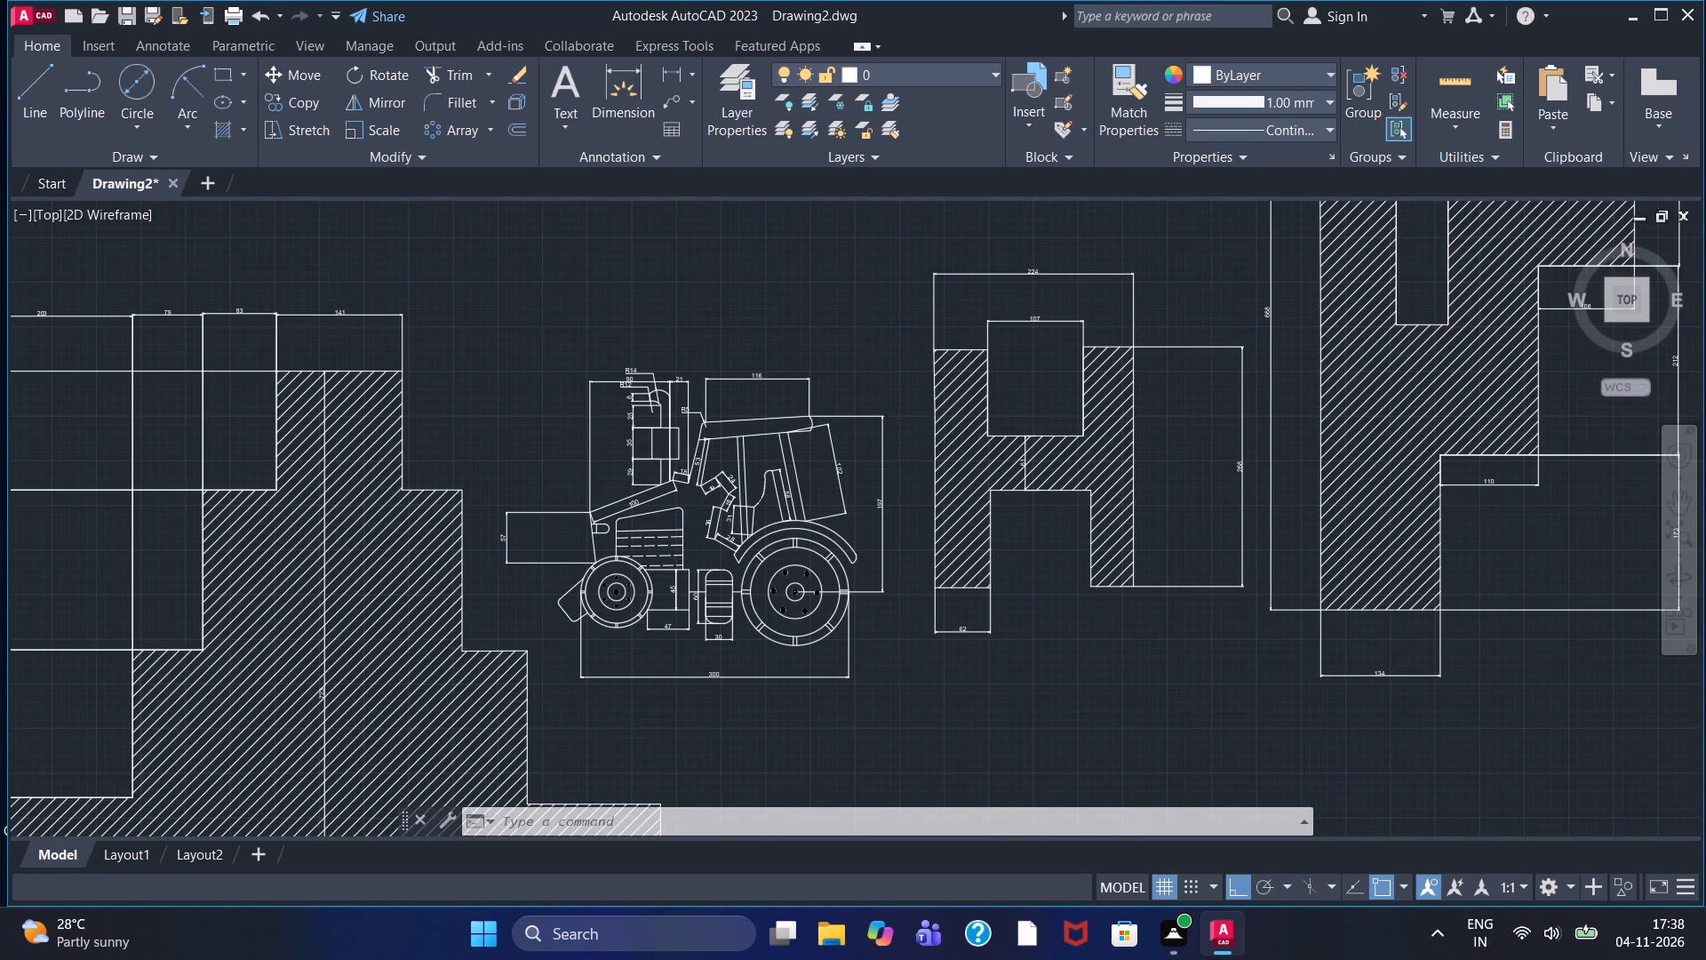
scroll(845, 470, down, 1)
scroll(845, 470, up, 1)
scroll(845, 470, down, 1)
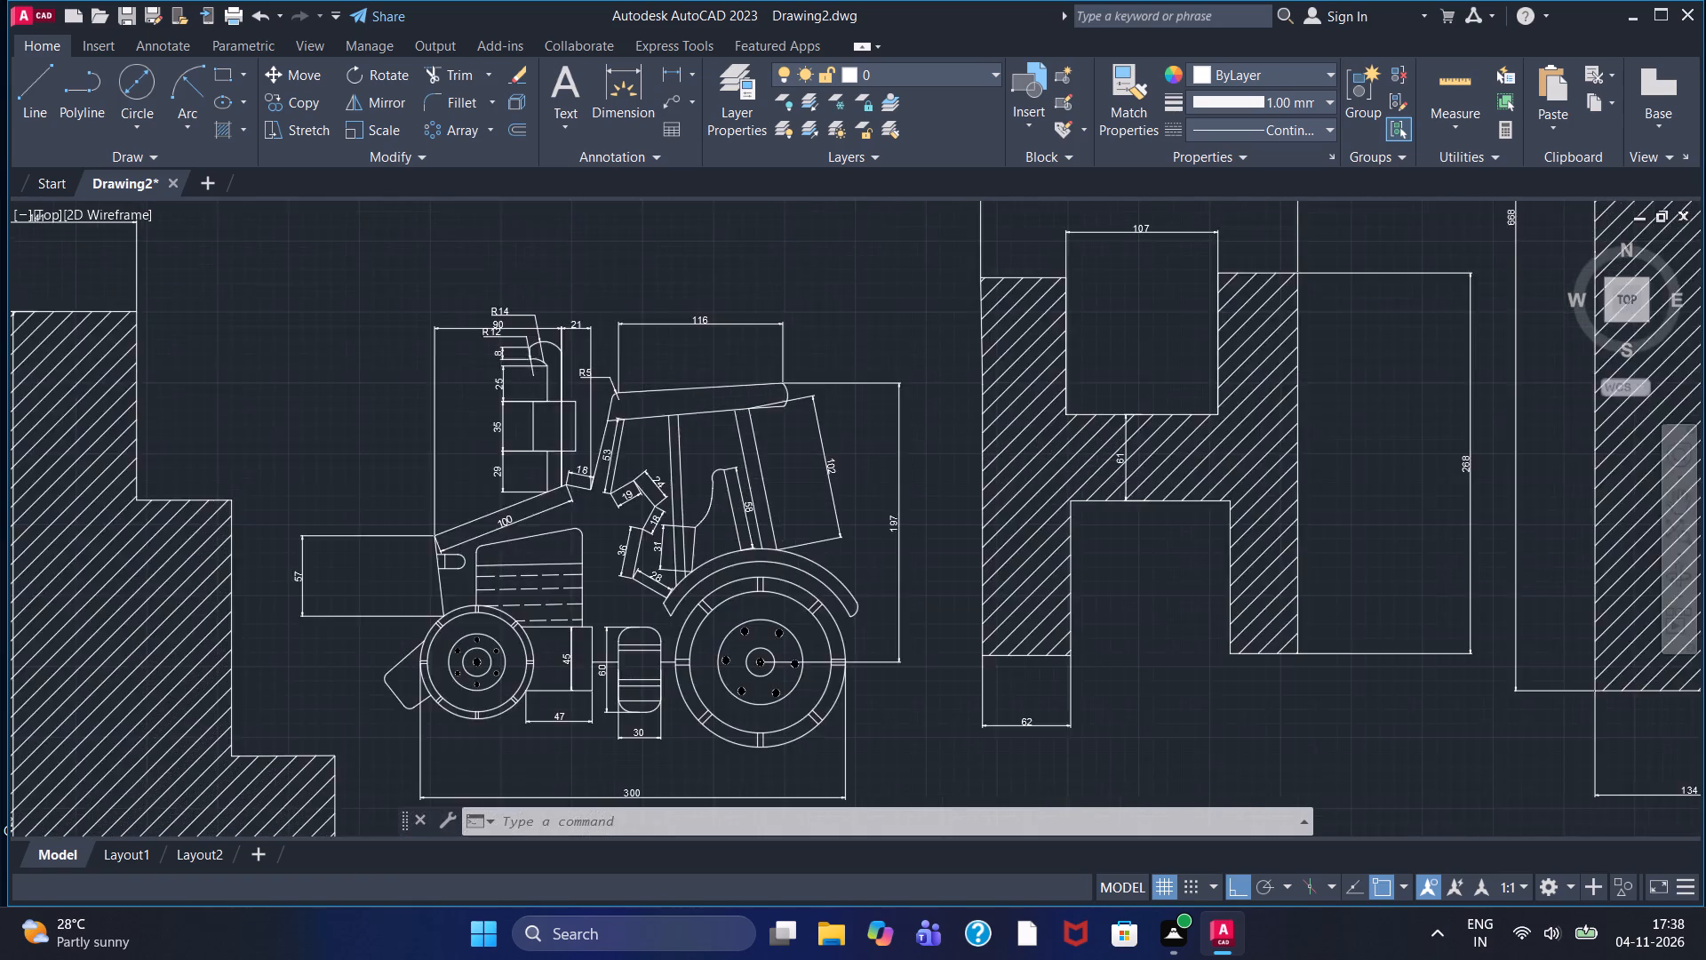
Examine the tractor's cab, seat and rear wheel area for features without a dimension.
middle_drag(802, 492, 903, 443)
scroll(860, 459, up, 1)
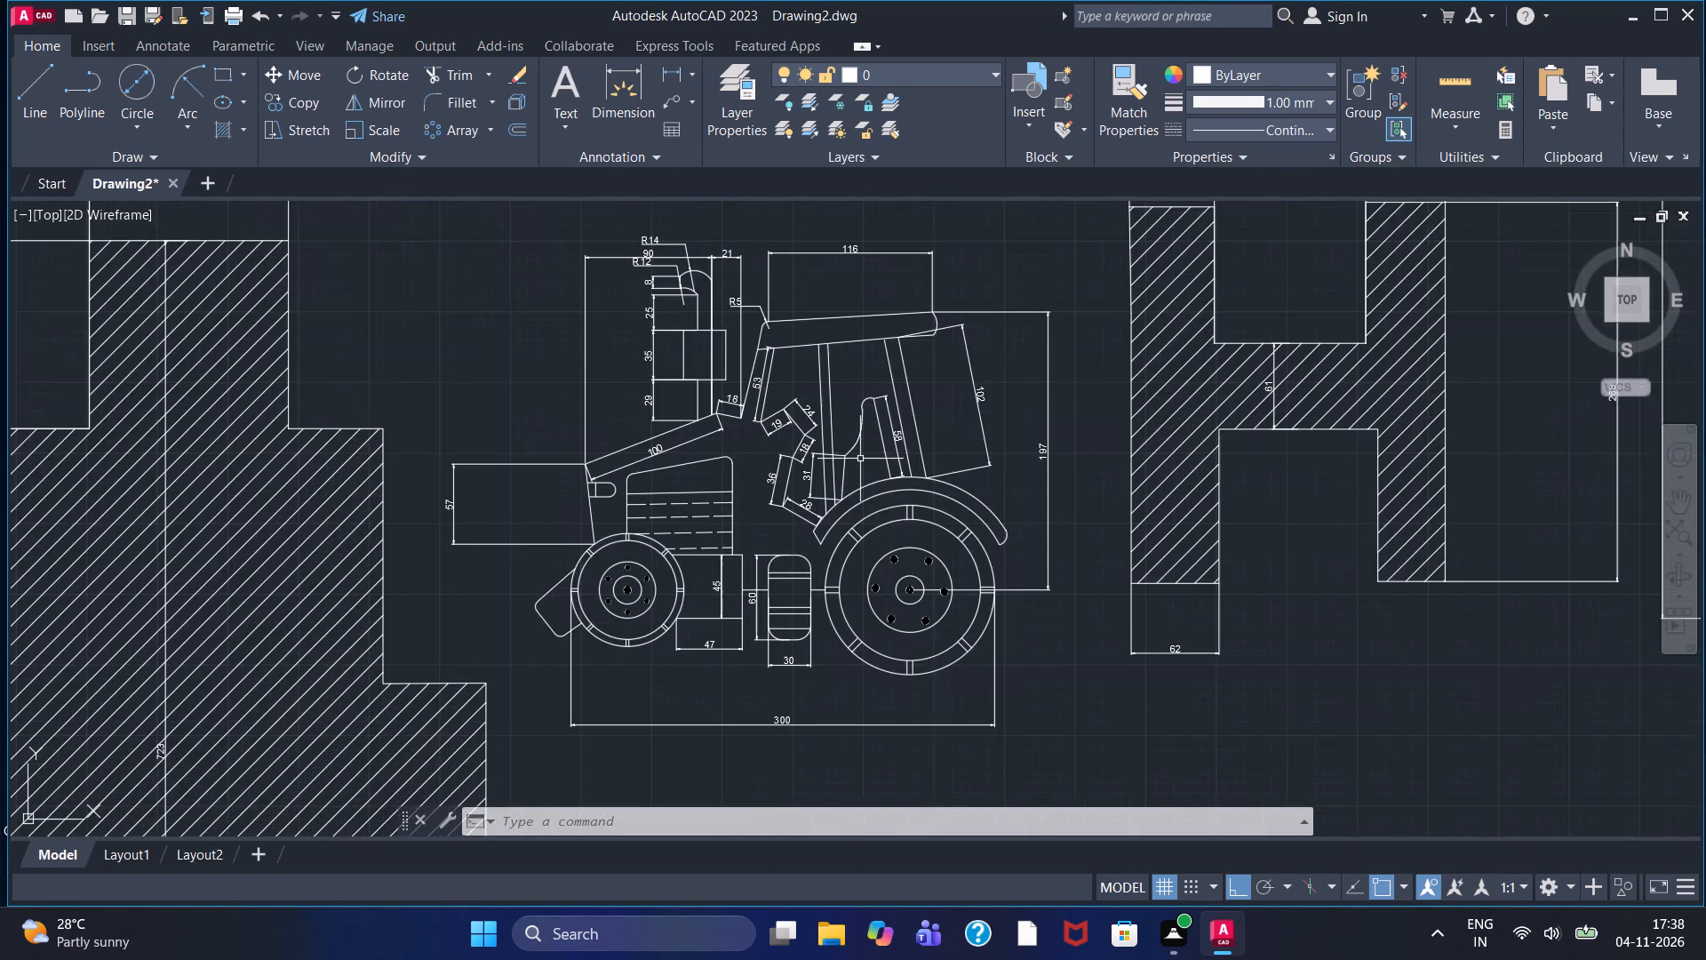
middle_drag(860, 468, 870, 529)
scroll(865, 513, up, 1)
scroll(865, 509, down, 1)
middle_drag(865, 509, 865, 482)
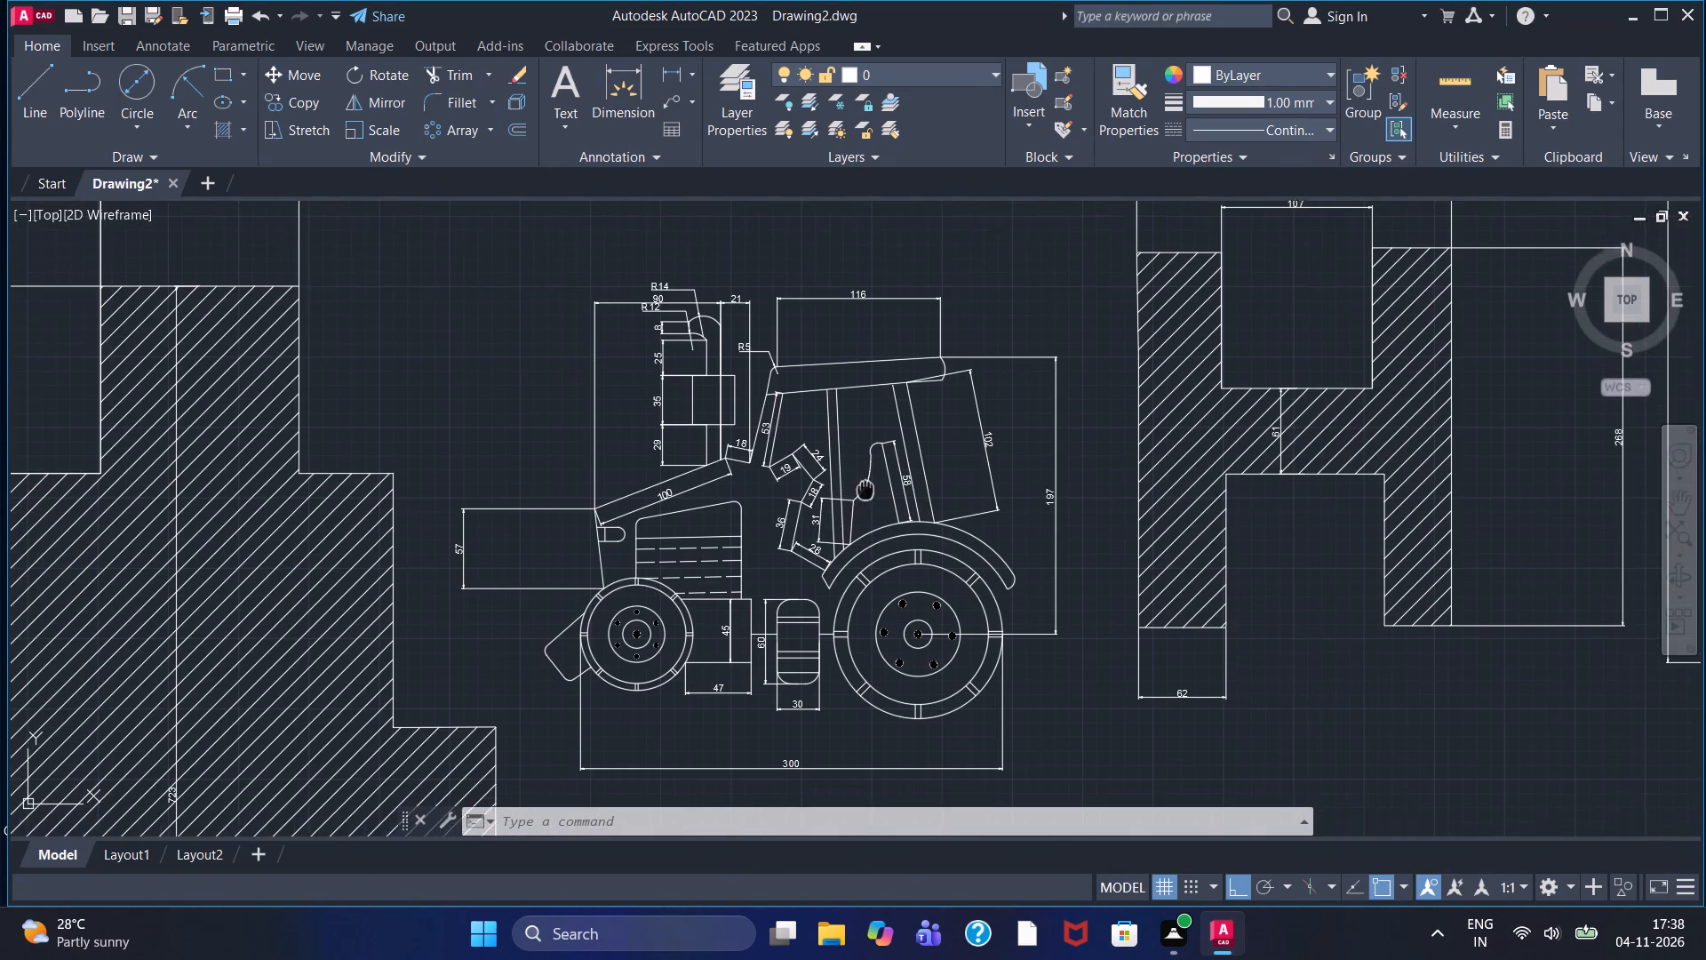
middle_drag(865, 482, 865, 458)
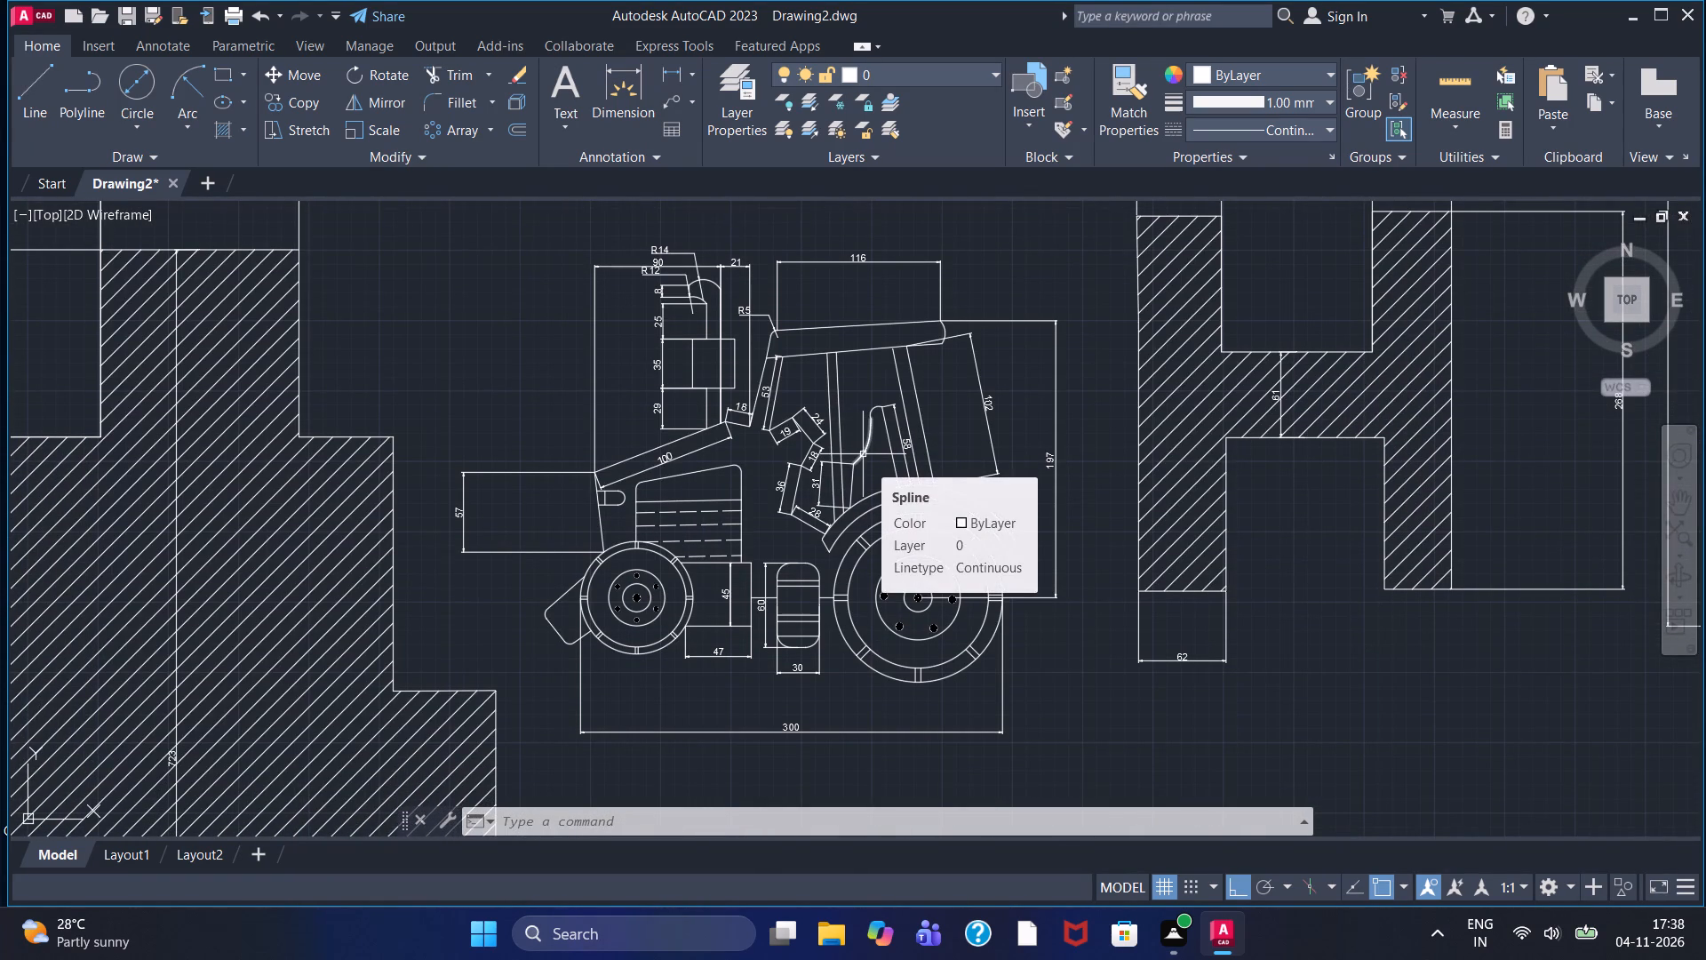
middle_drag(882, 549, 873, 574)
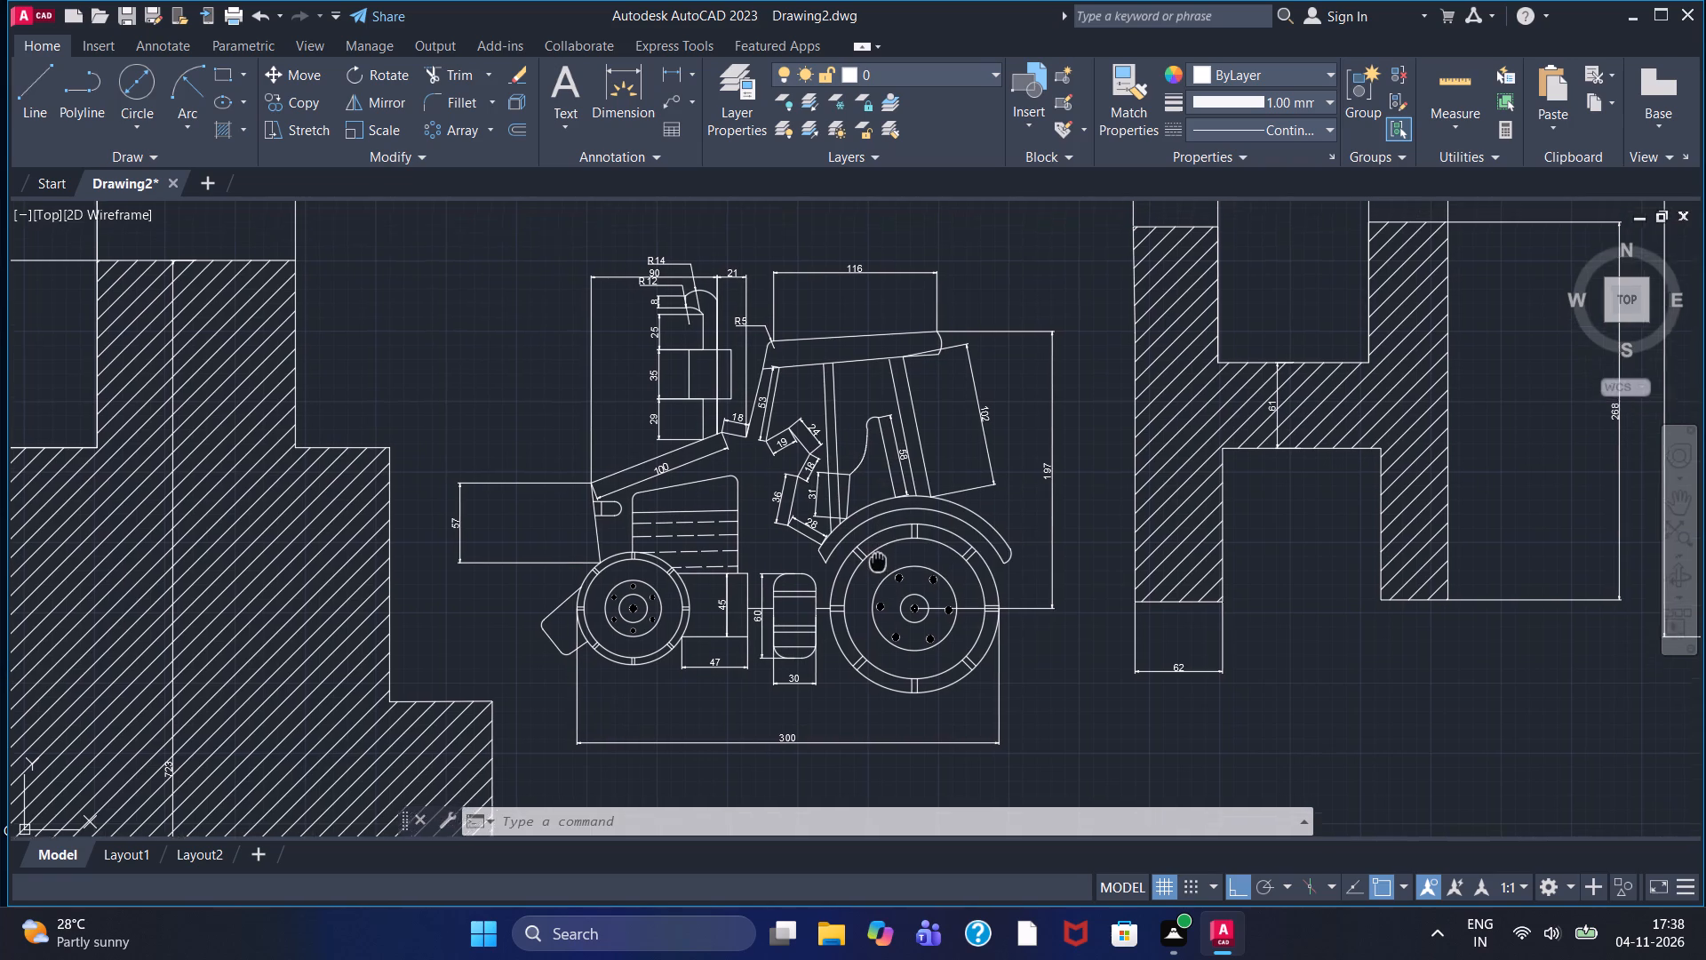
middle_drag(873, 574, 866, 578)
Add a radius dimension to the small arc at the top of the tractor's seat back, with its text beside the arc.
scroll(855, 555, up, 3)
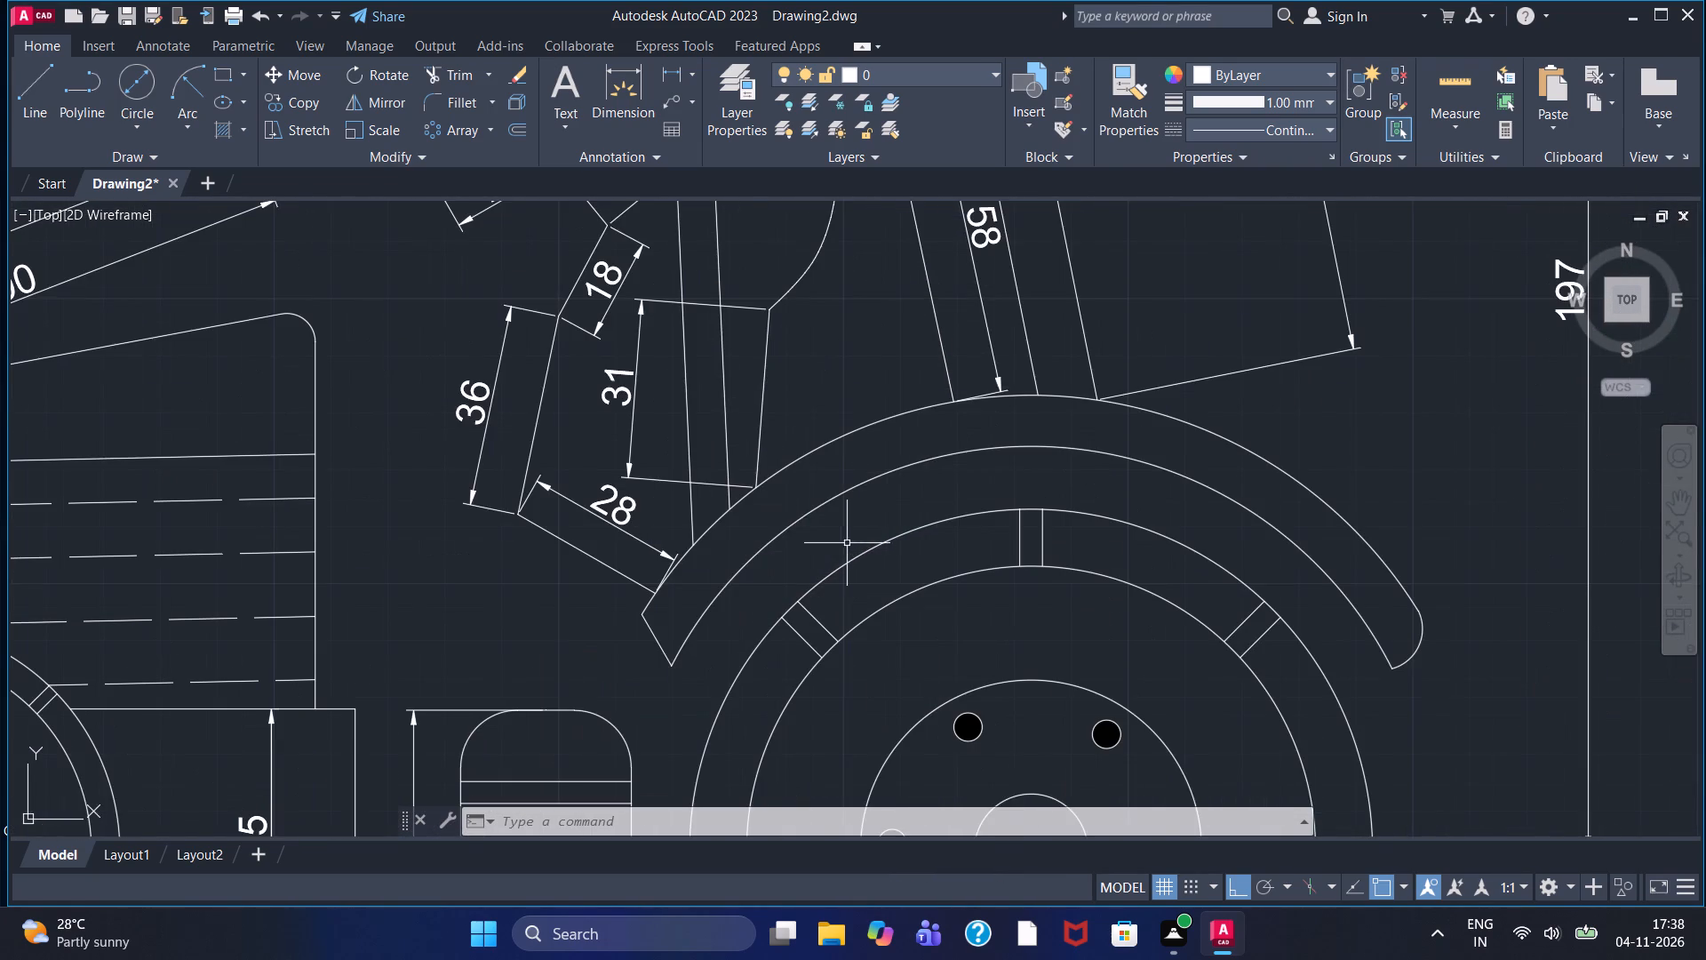
middle_drag(831, 543, 866, 673)
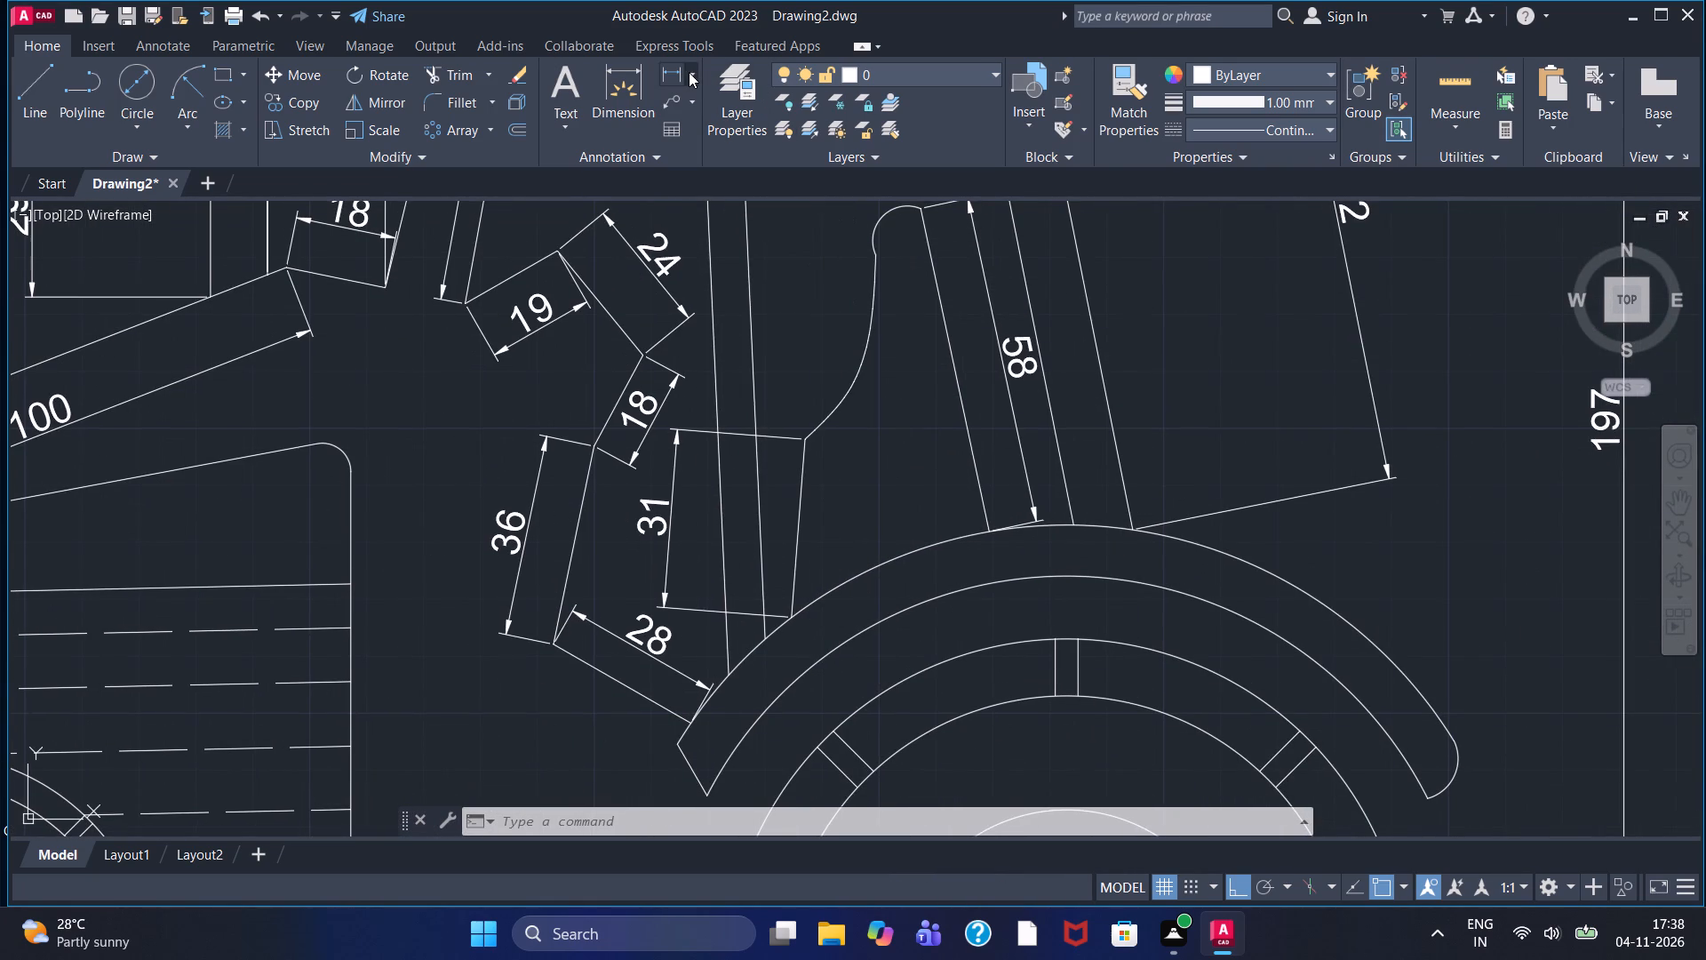
click(689, 72)
double_click(742, 302)
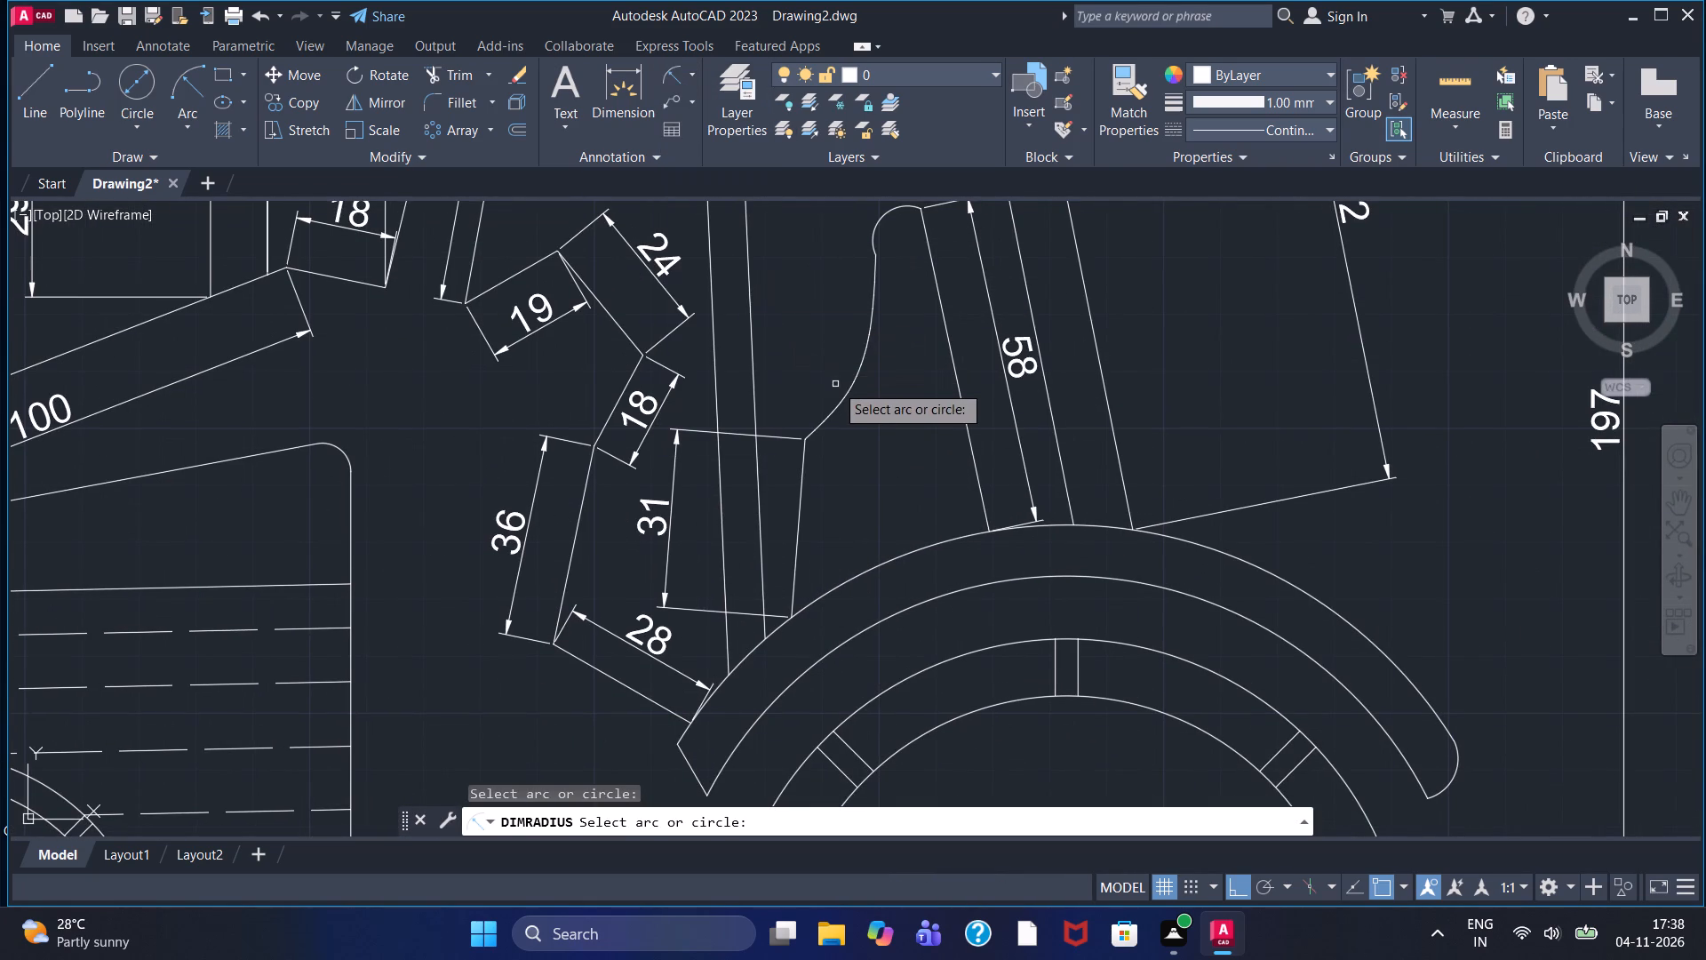
click(849, 394)
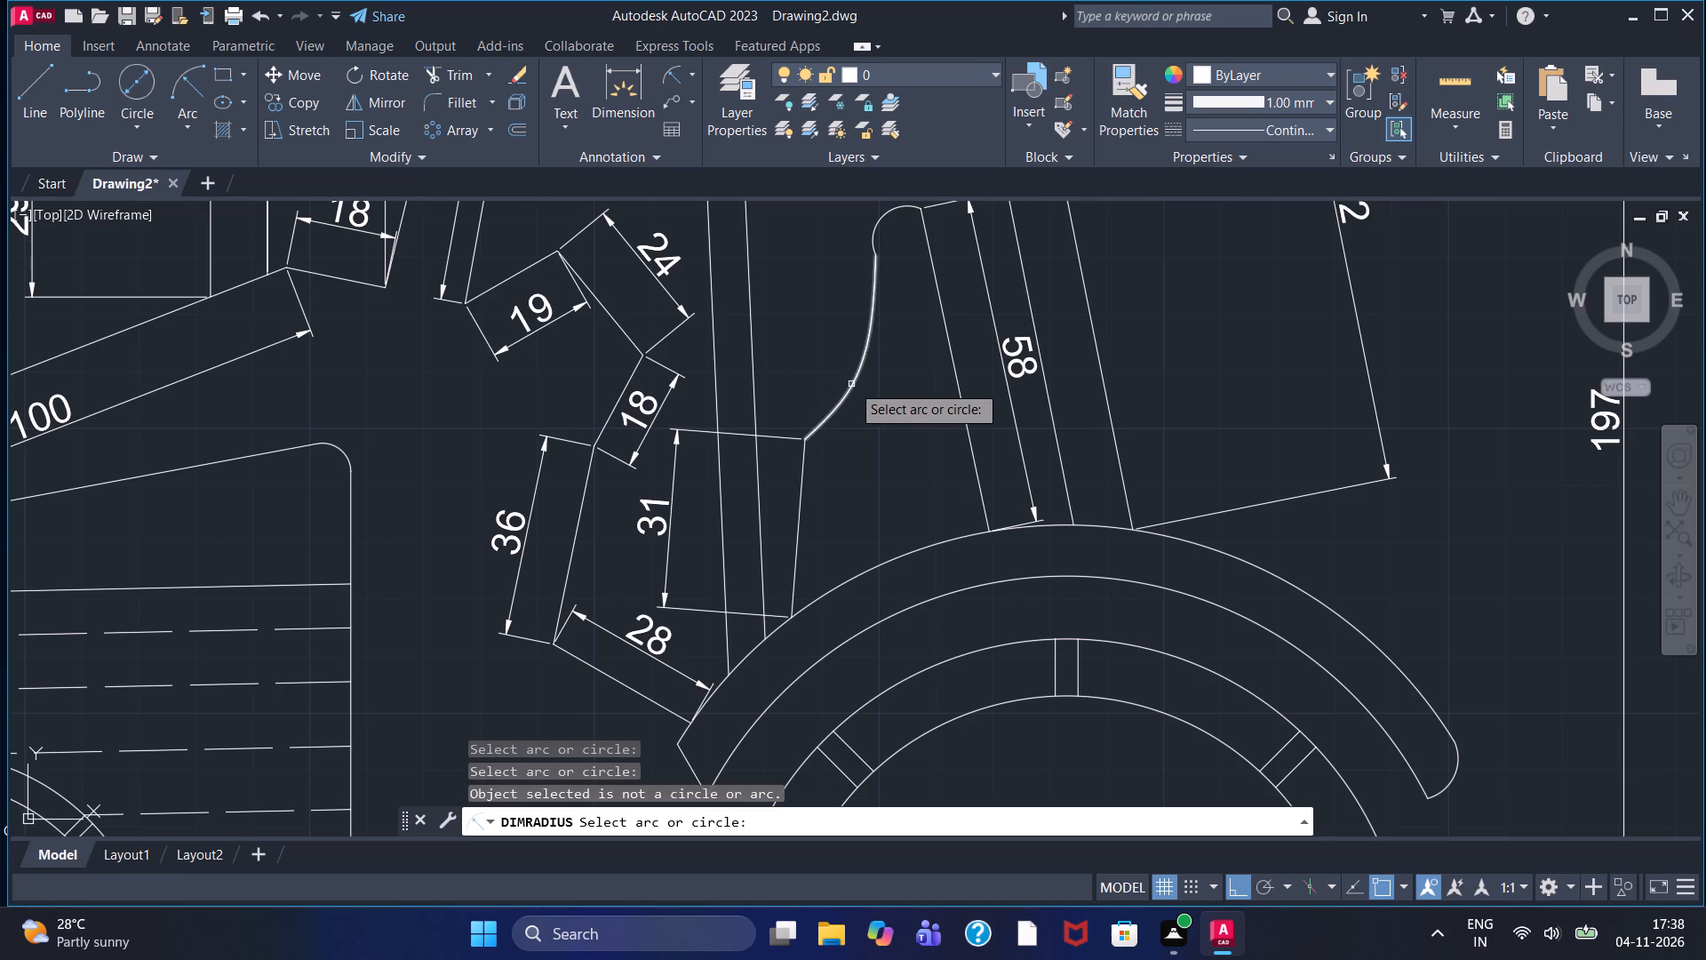
click(851, 384)
click(878, 220)
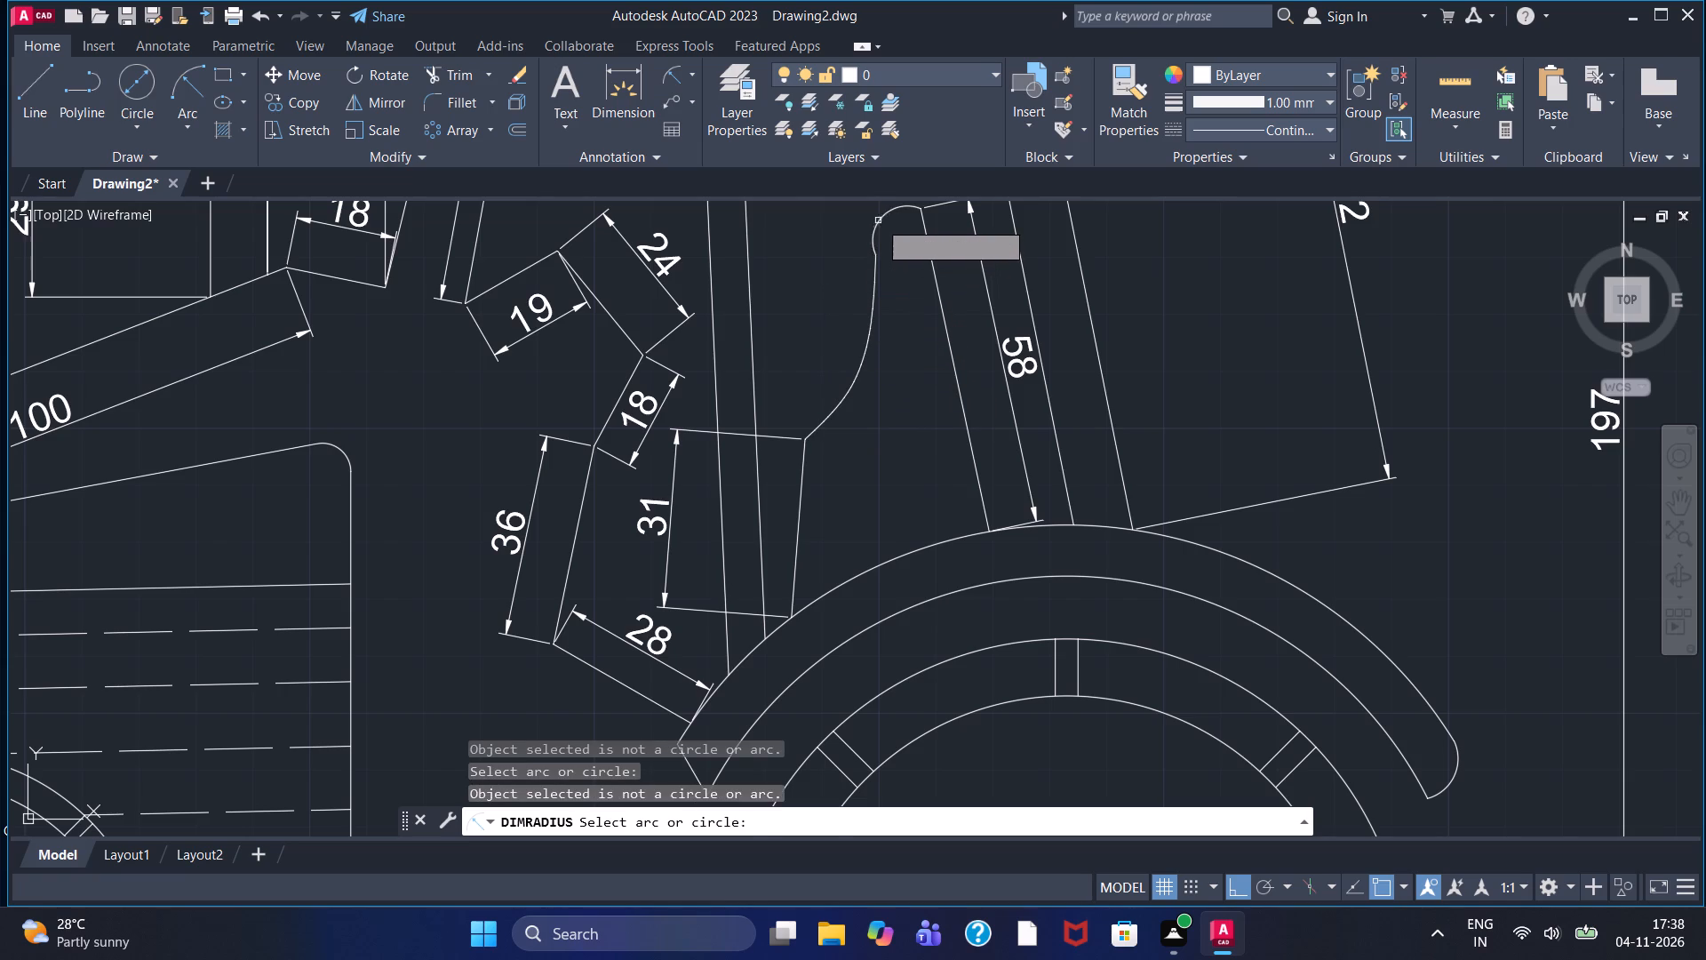
double_click(846, 242)
Look over the tractor and the other dimensioned figures across the whole drawing.
scroll(833, 261, down, 1)
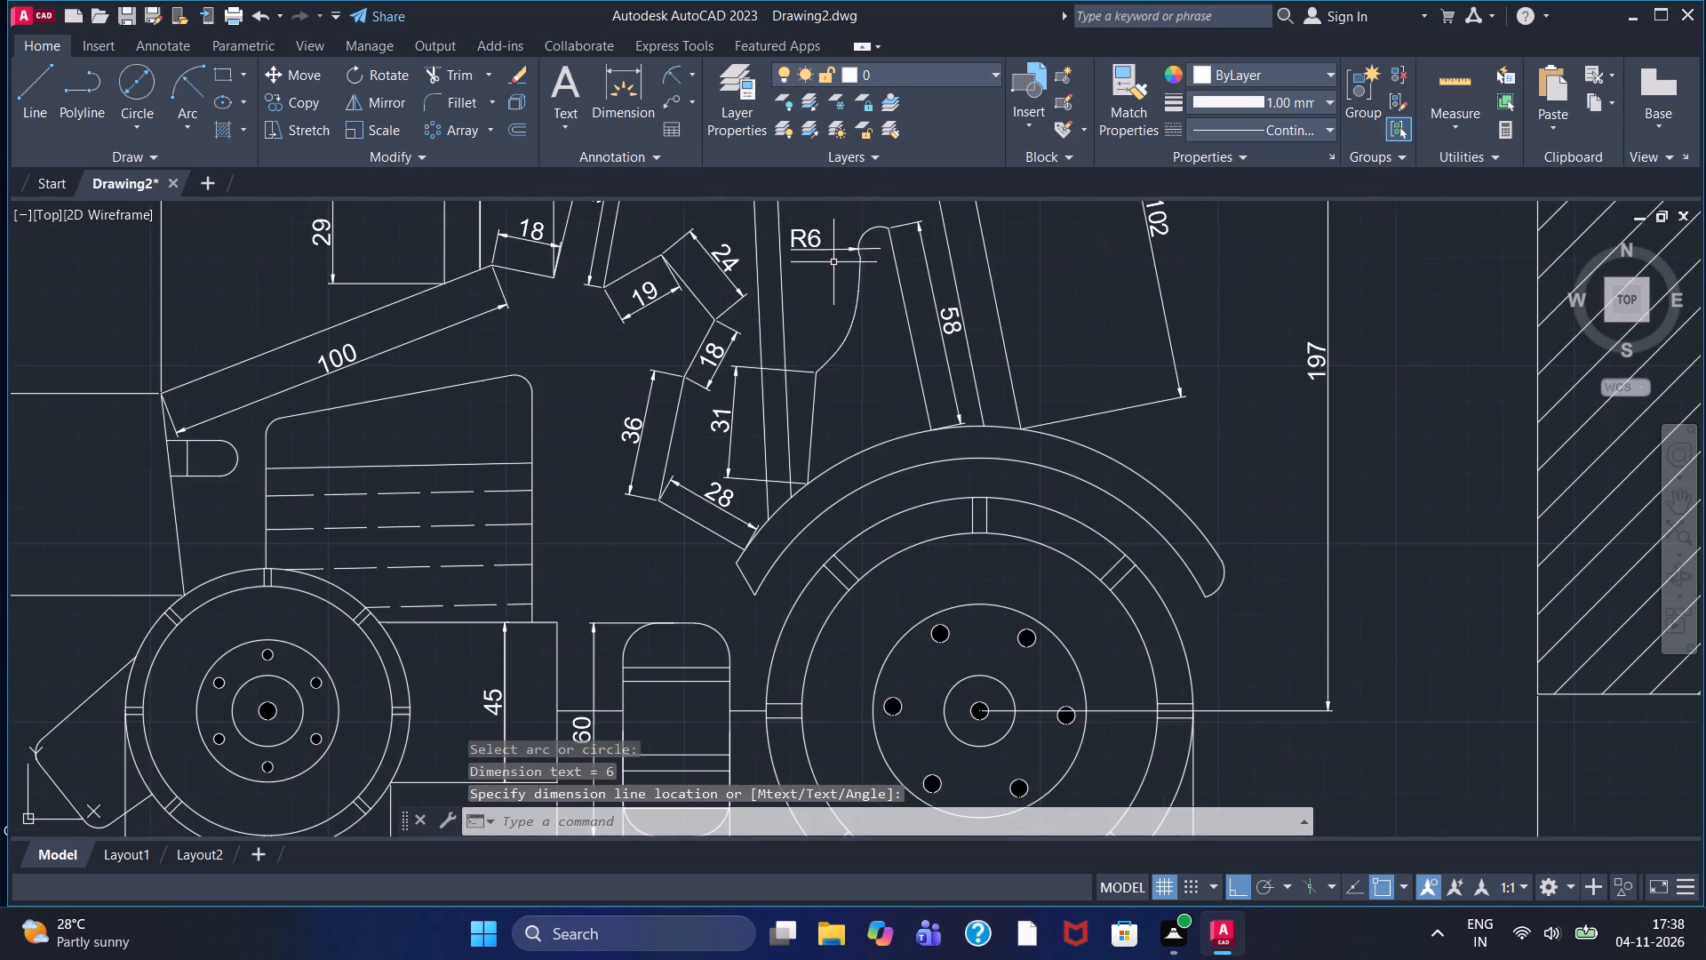
middle_drag(839, 289, 822, 318)
scroll(924, 372, down, 2)
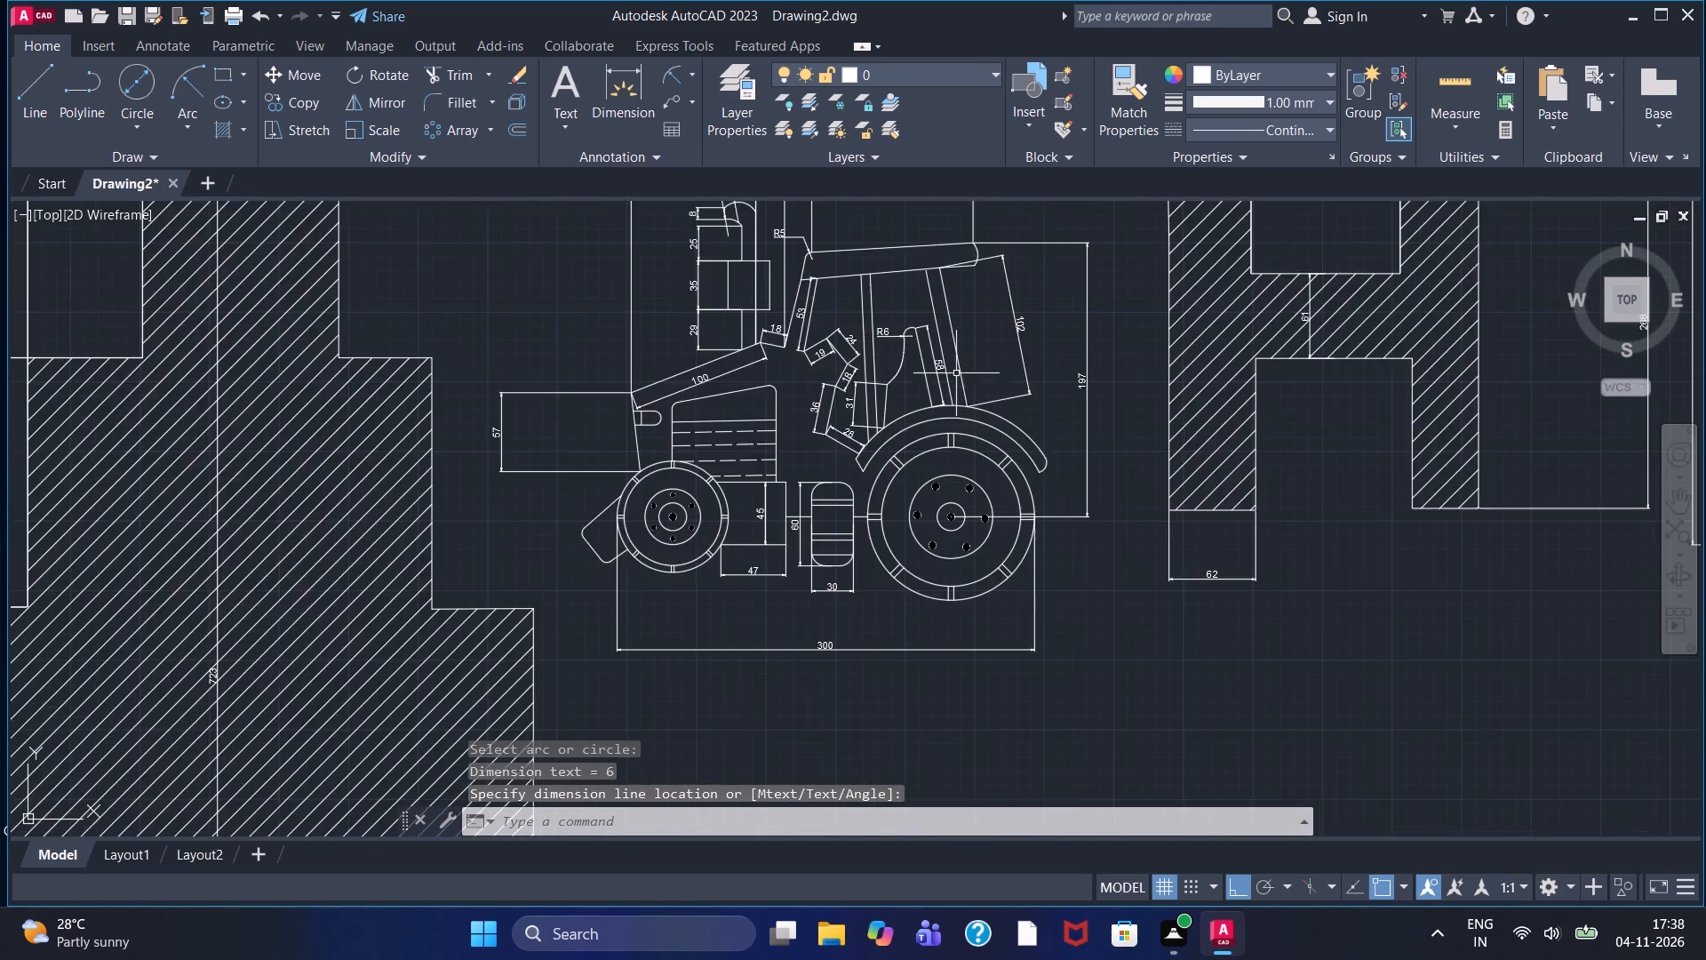
scroll(950, 375, down, 1)
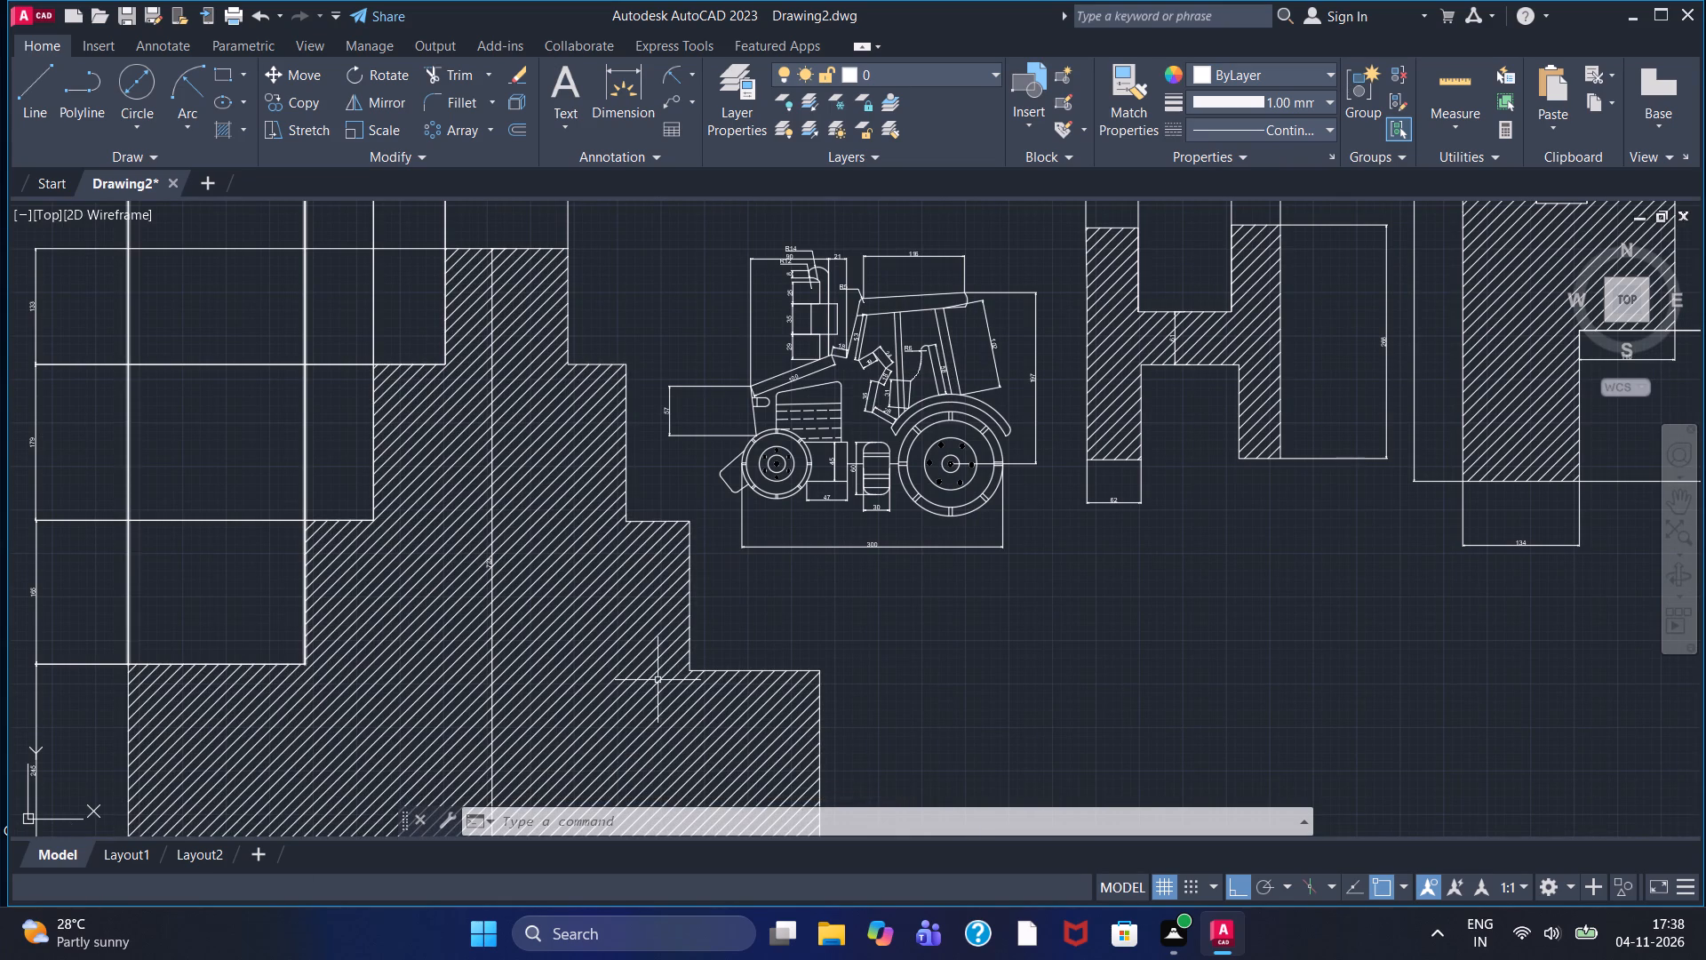
scroll(1157, 531, down, 1)
middle_drag(1274, 669, 1035, 671)
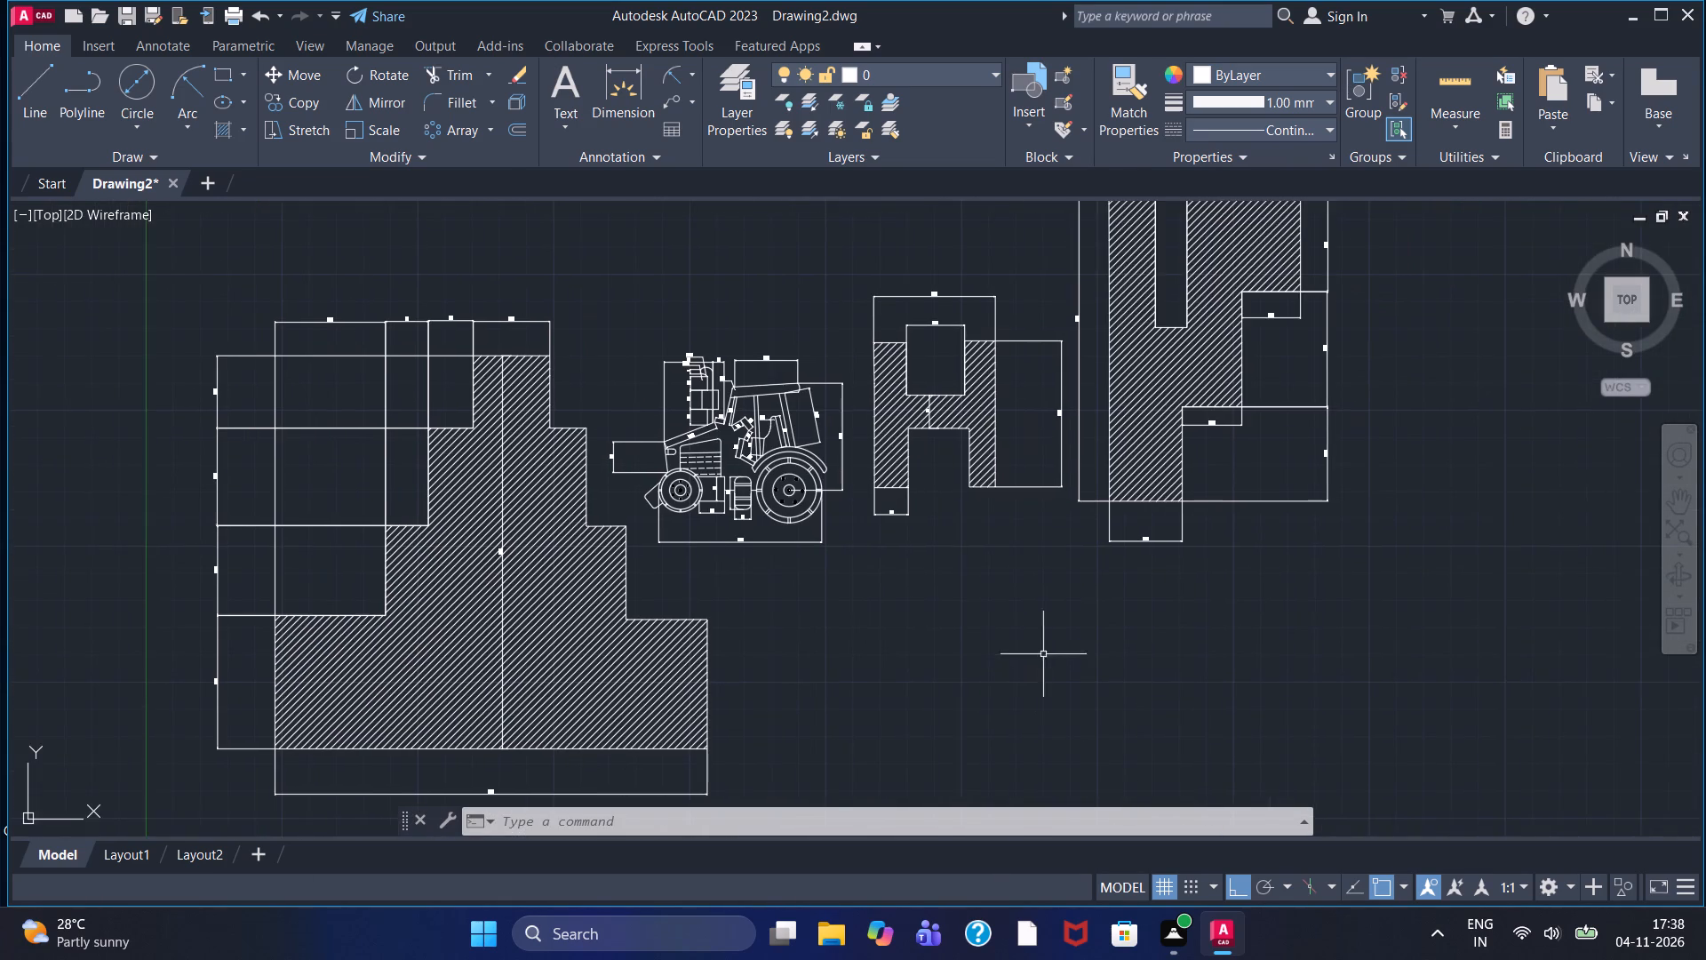
scroll(1057, 633, down, 1)
middle_drag(1056, 643, 964, 660)
scroll(792, 652, up, 1)
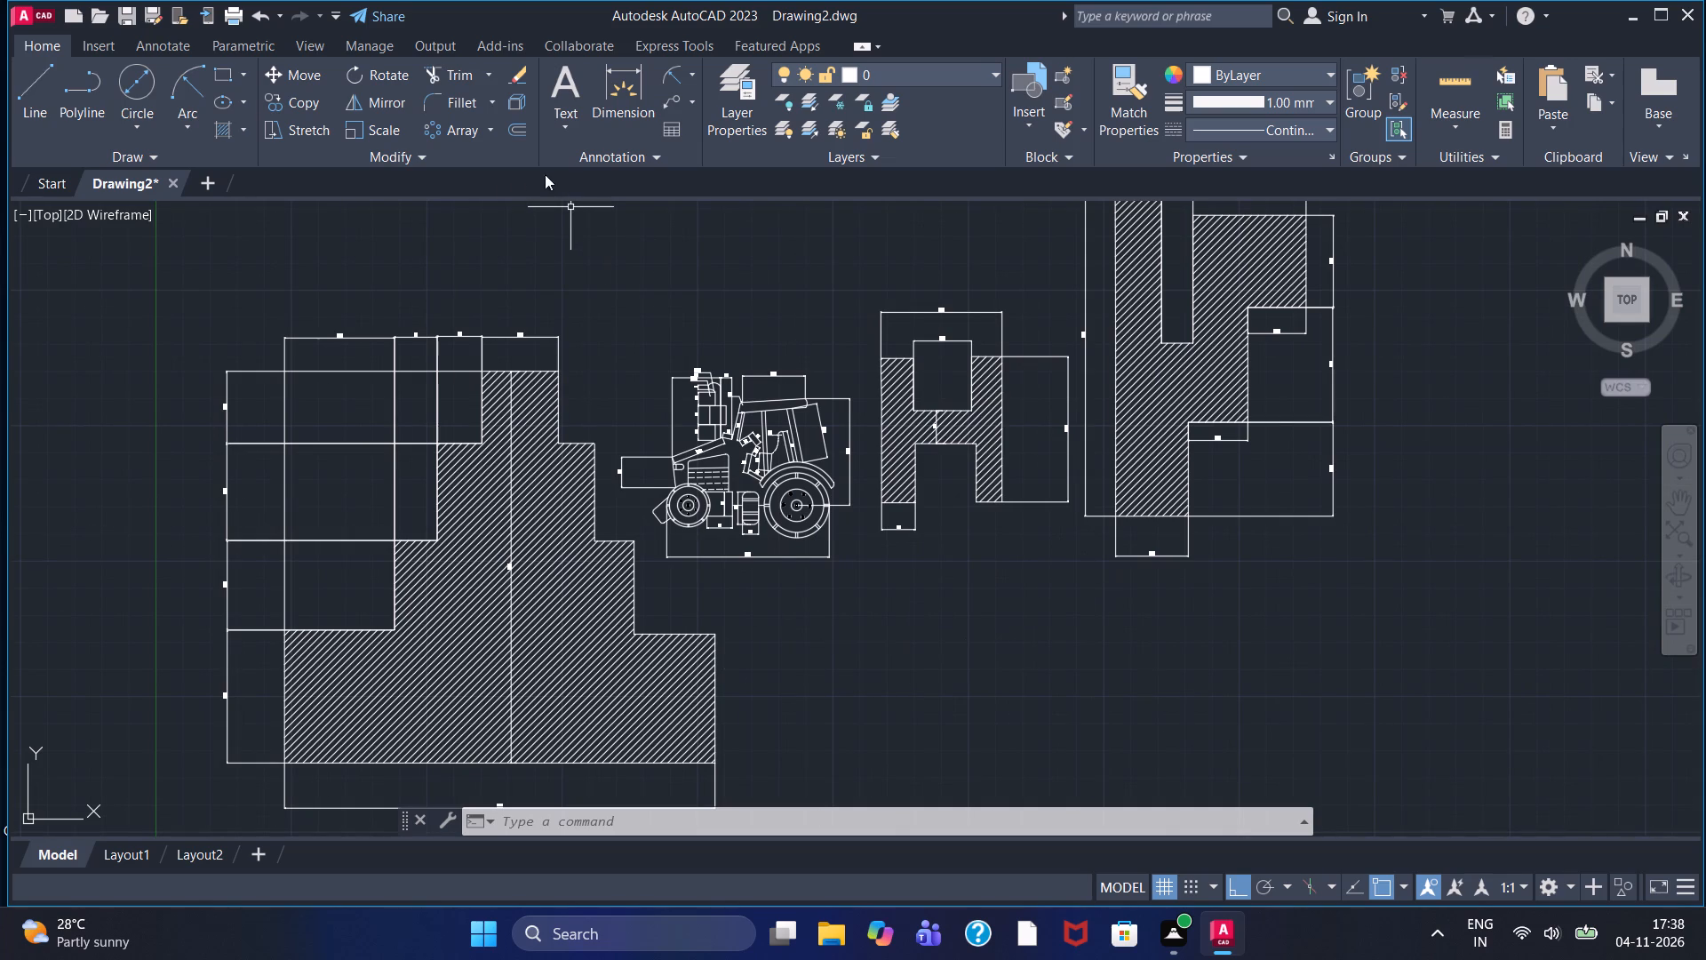
Draw two concentric circles, about 181 and 100 in diameter, in the empty area east of the dimensioned hatched shapes.
click(140, 79)
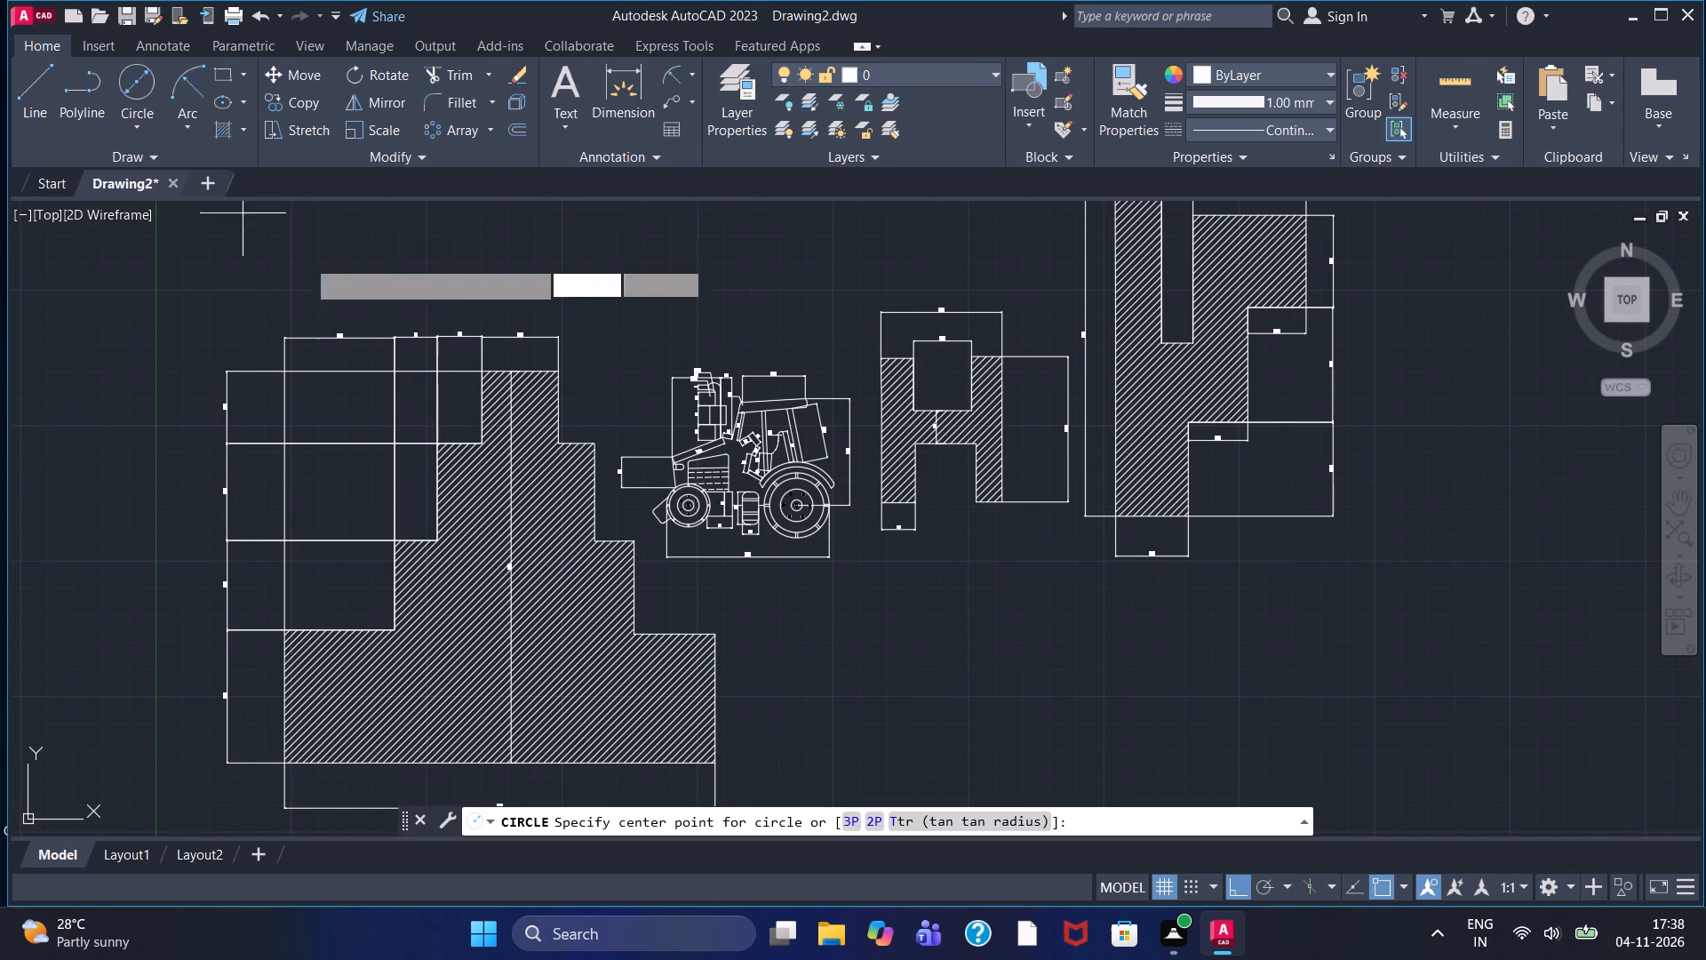
scroll(1297, 548, down, 1)
middle_drag(1380, 531, 476, 620)
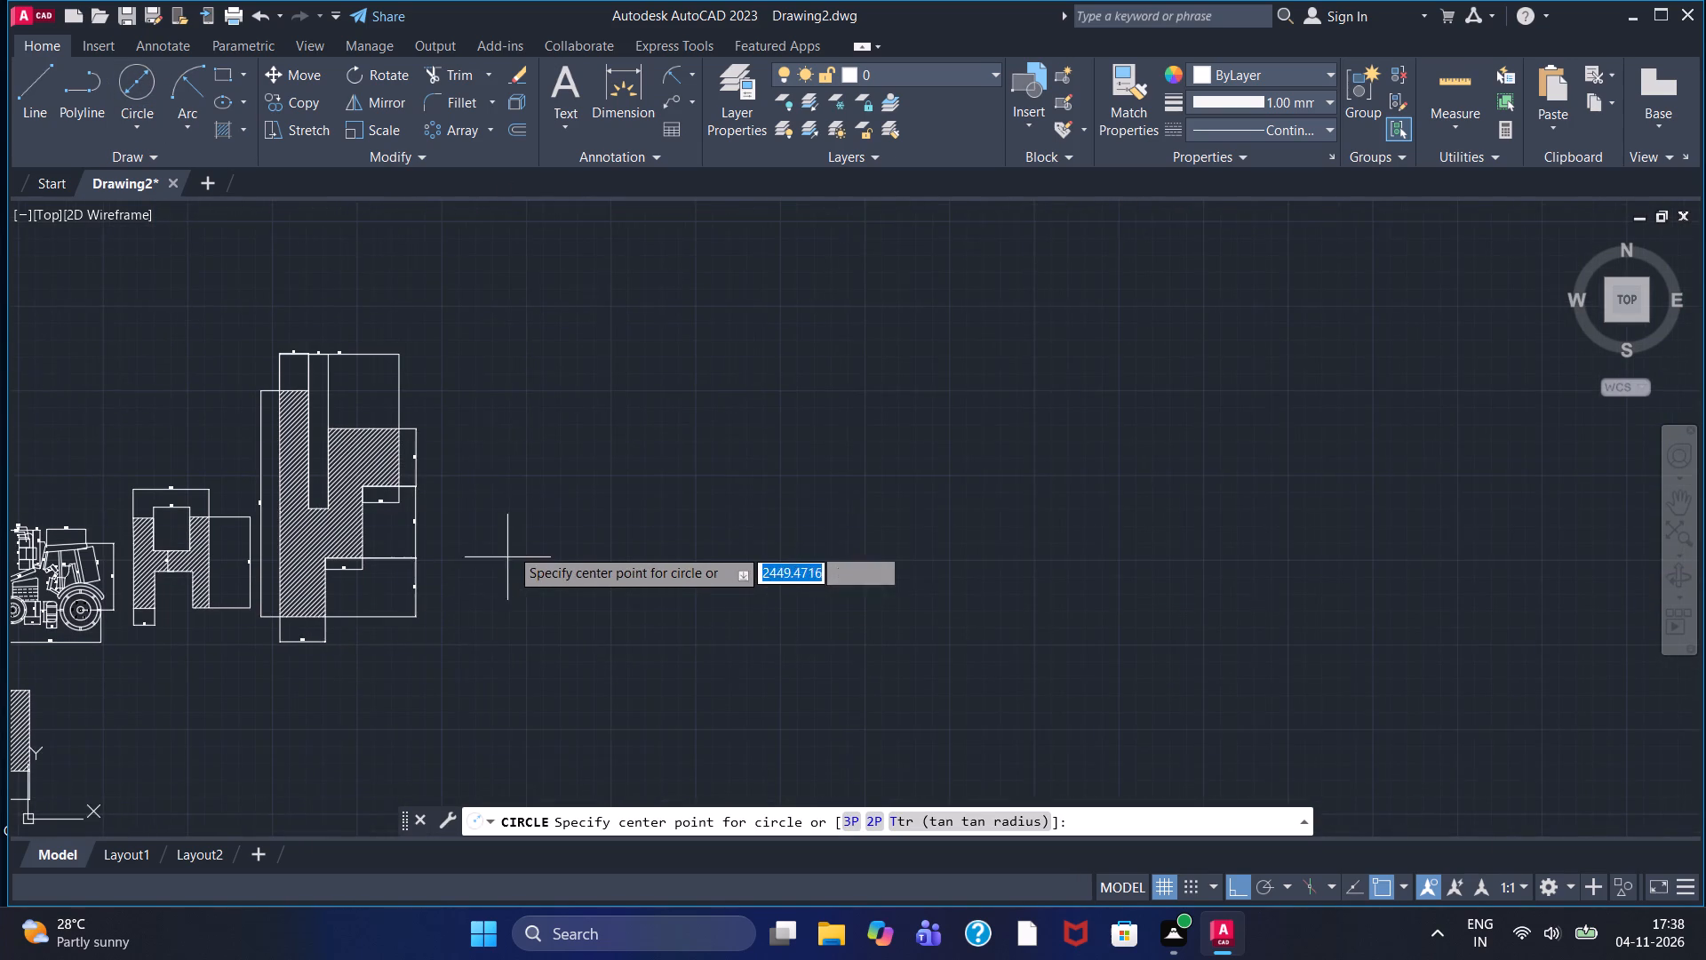
scroll(537, 558, up, 3)
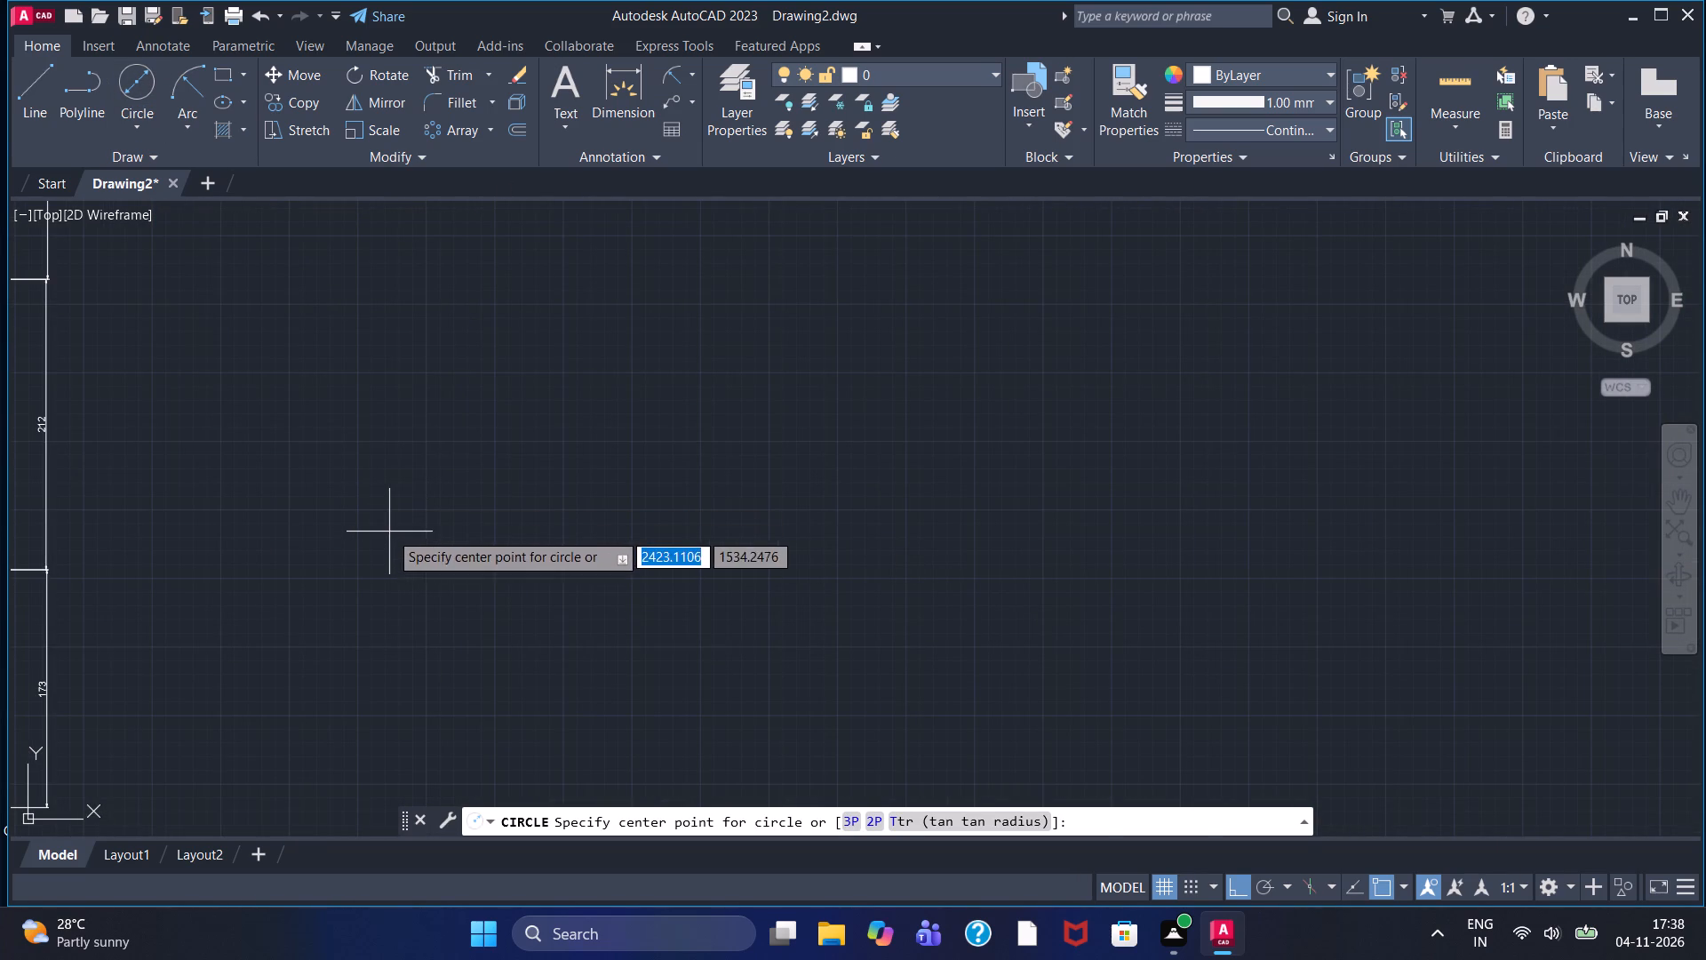
click(389, 532)
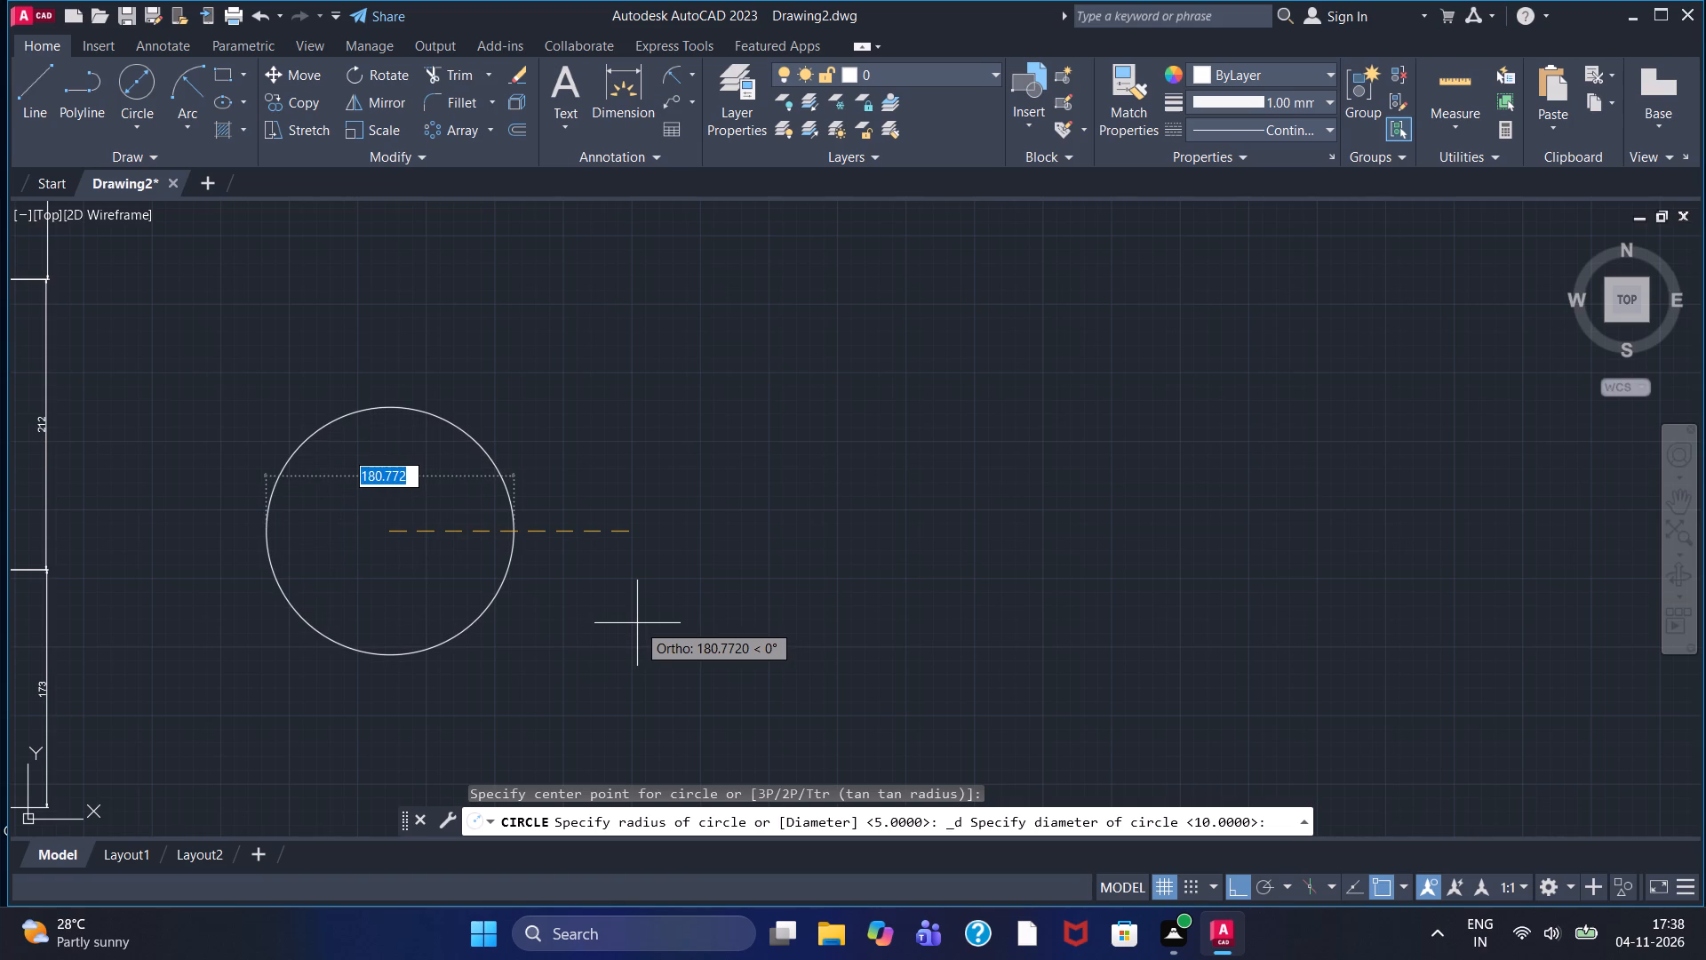
double_click(637, 623)
click(128, 73)
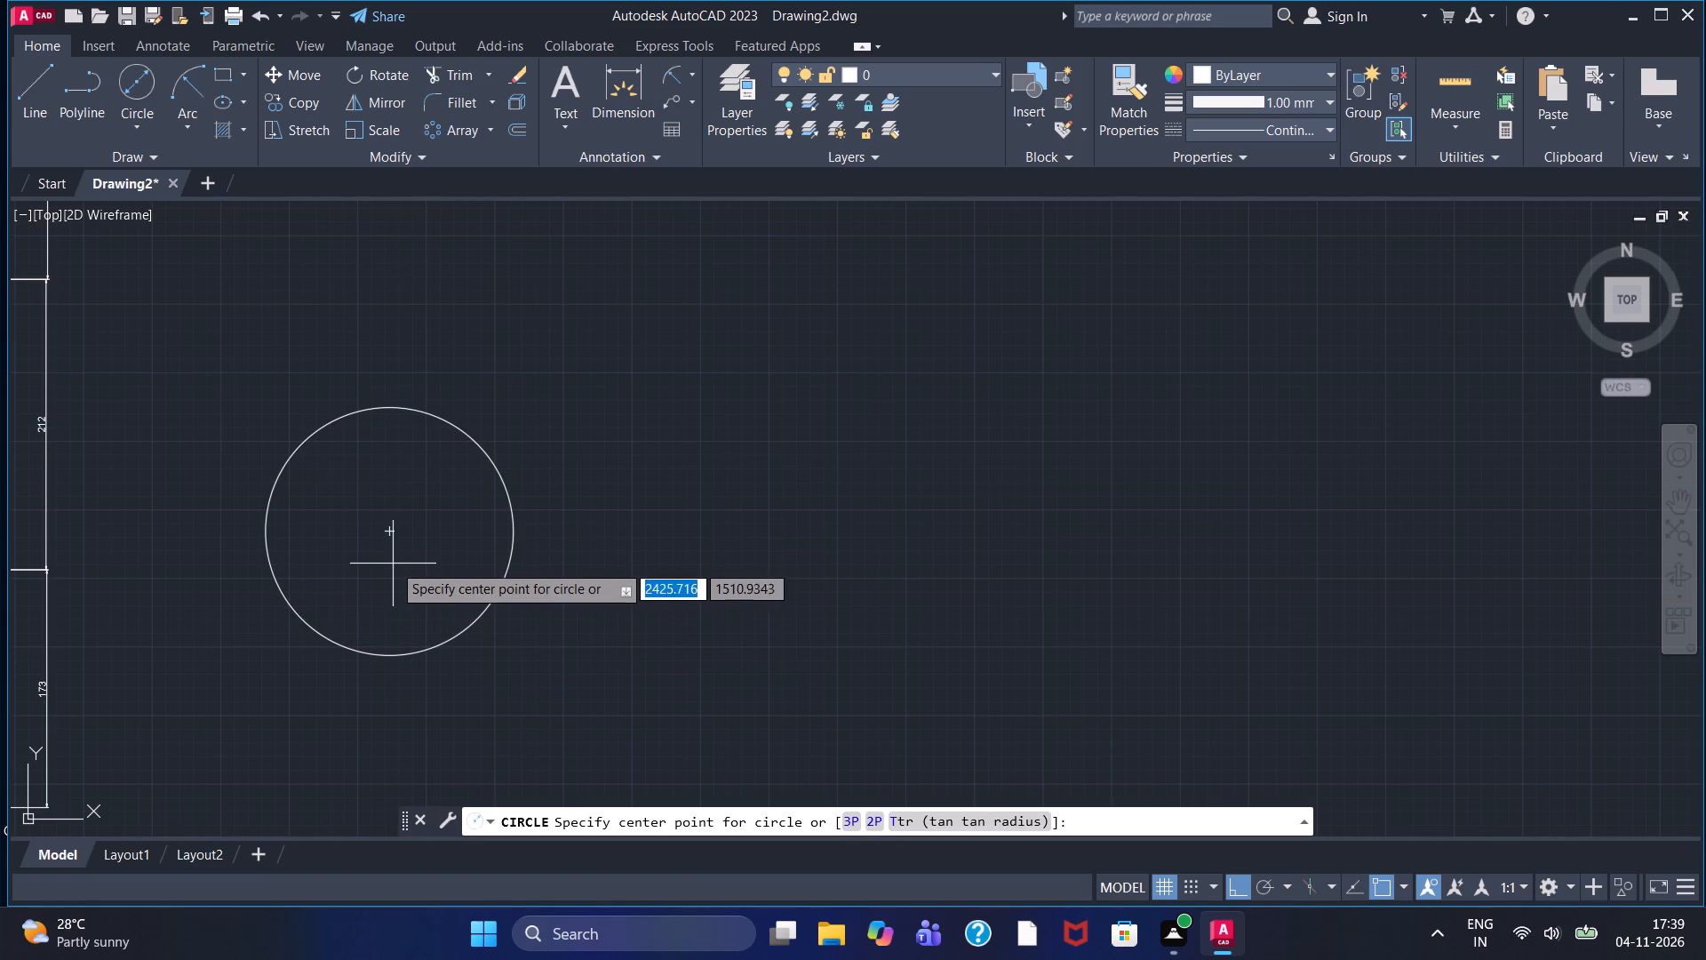
click(388, 536)
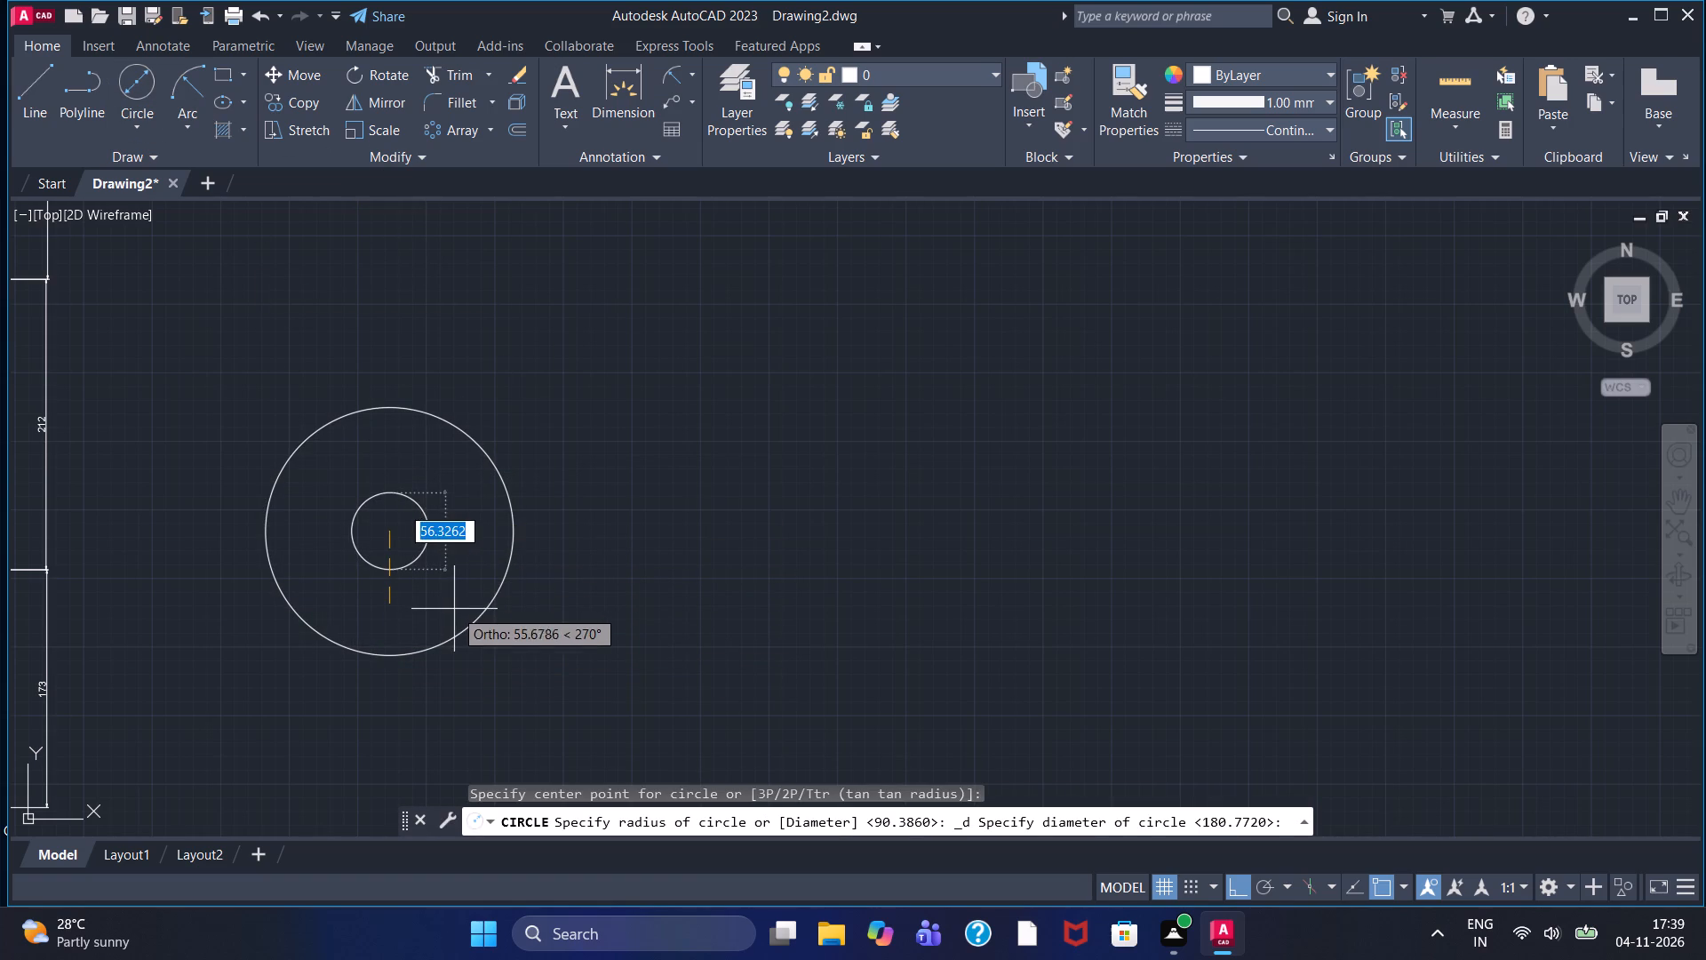
click(527, 596)
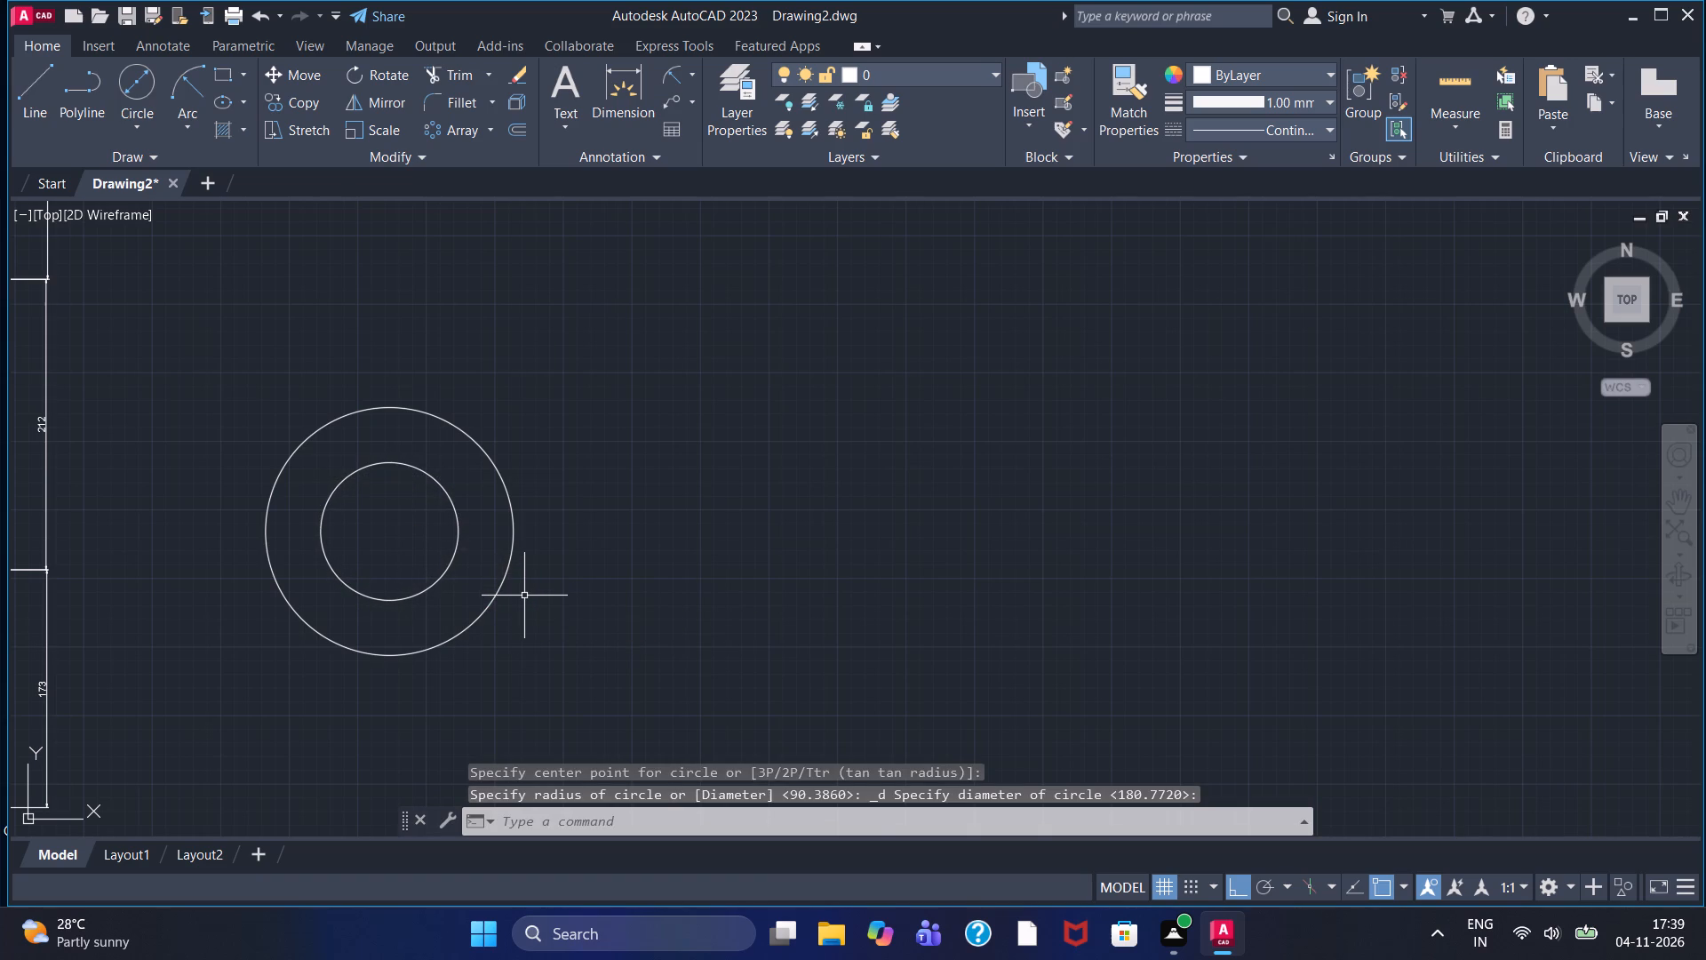
Draw a horizontal line about 378 long from the concentric circles' centre towards the east.
double_click(39, 88)
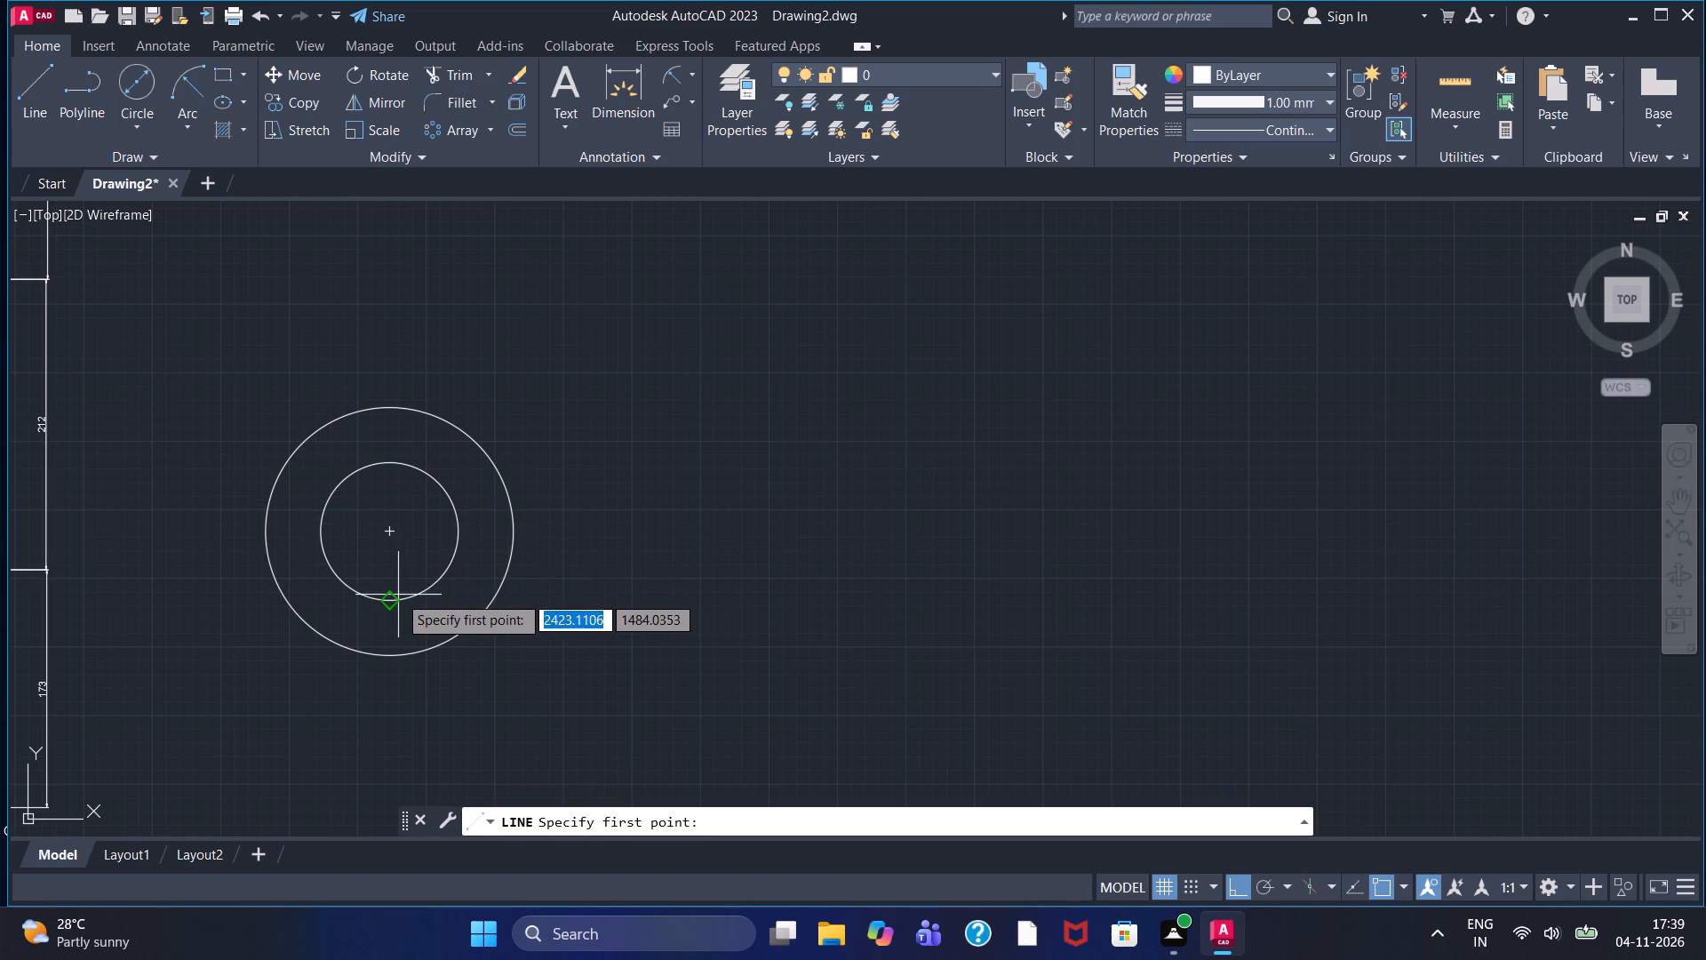
double_click(386, 535)
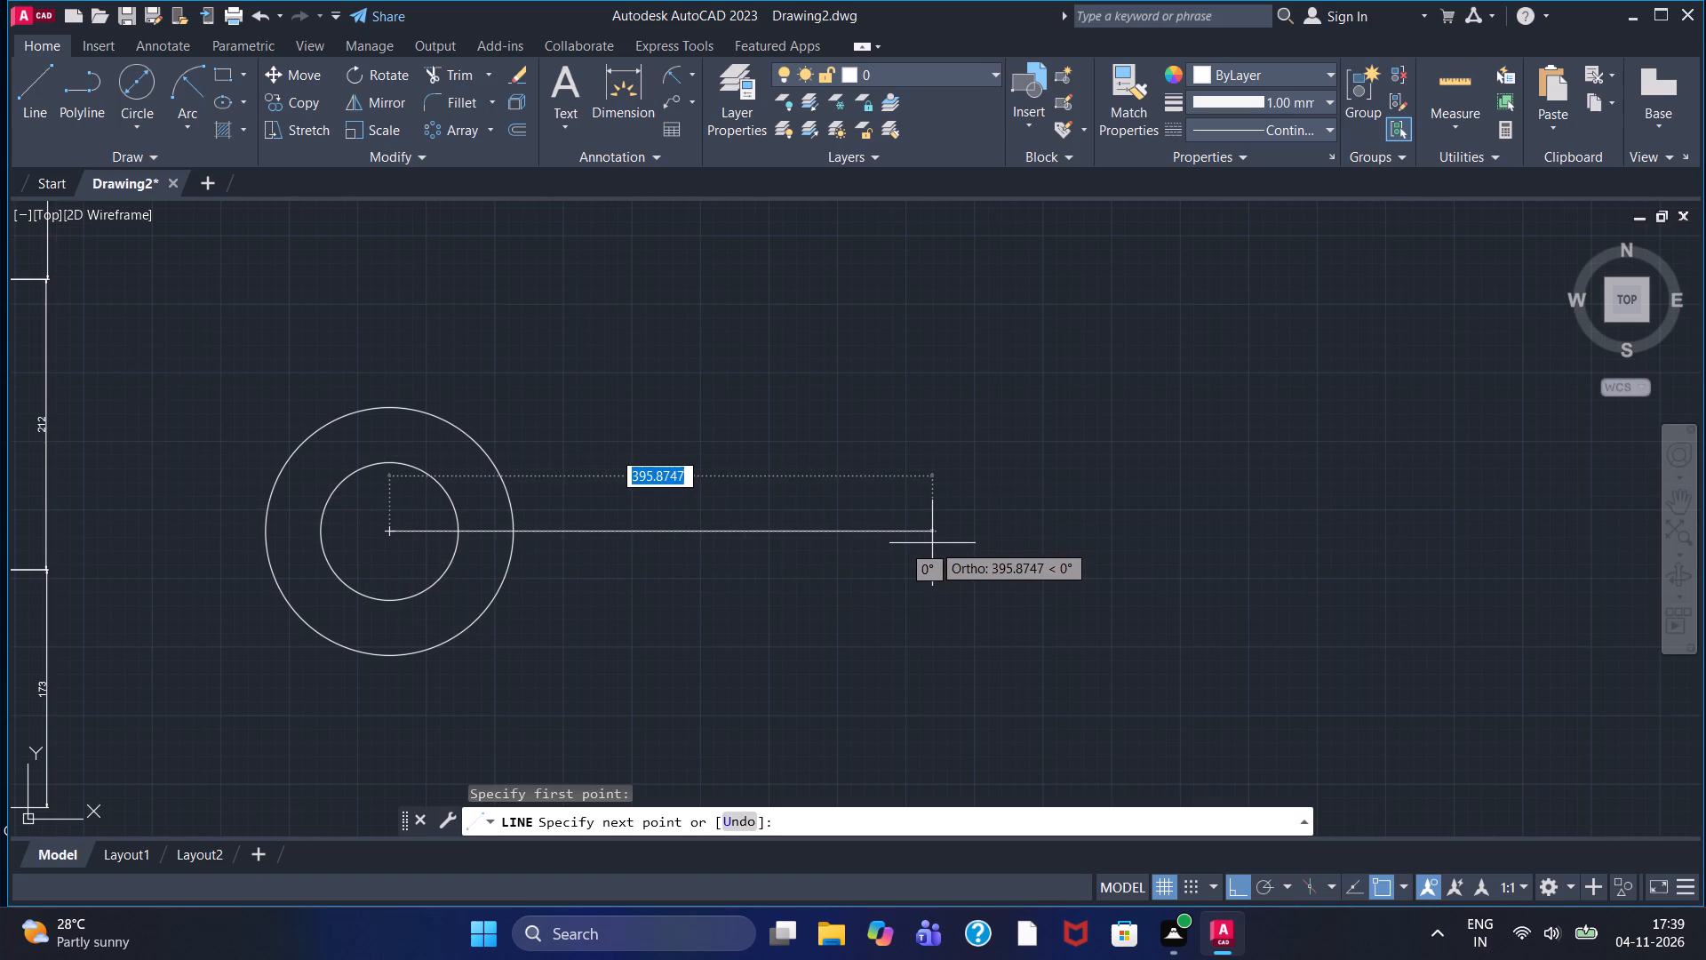
click(908, 532)
right_click(906, 532)
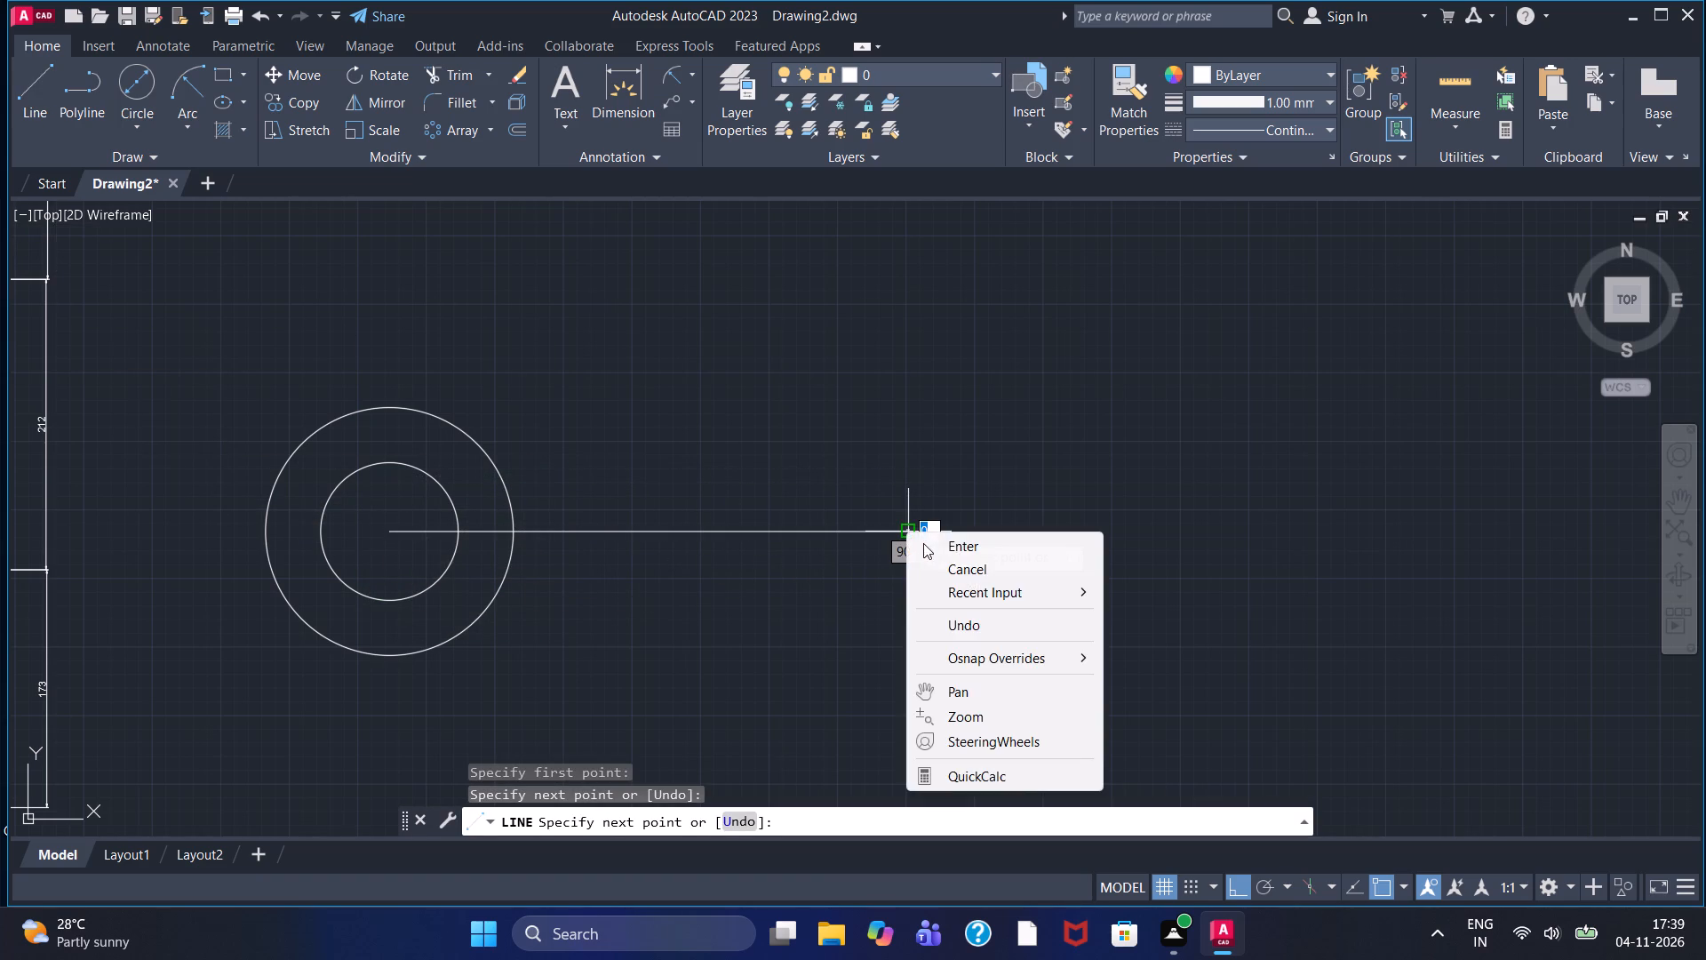
click(933, 548)
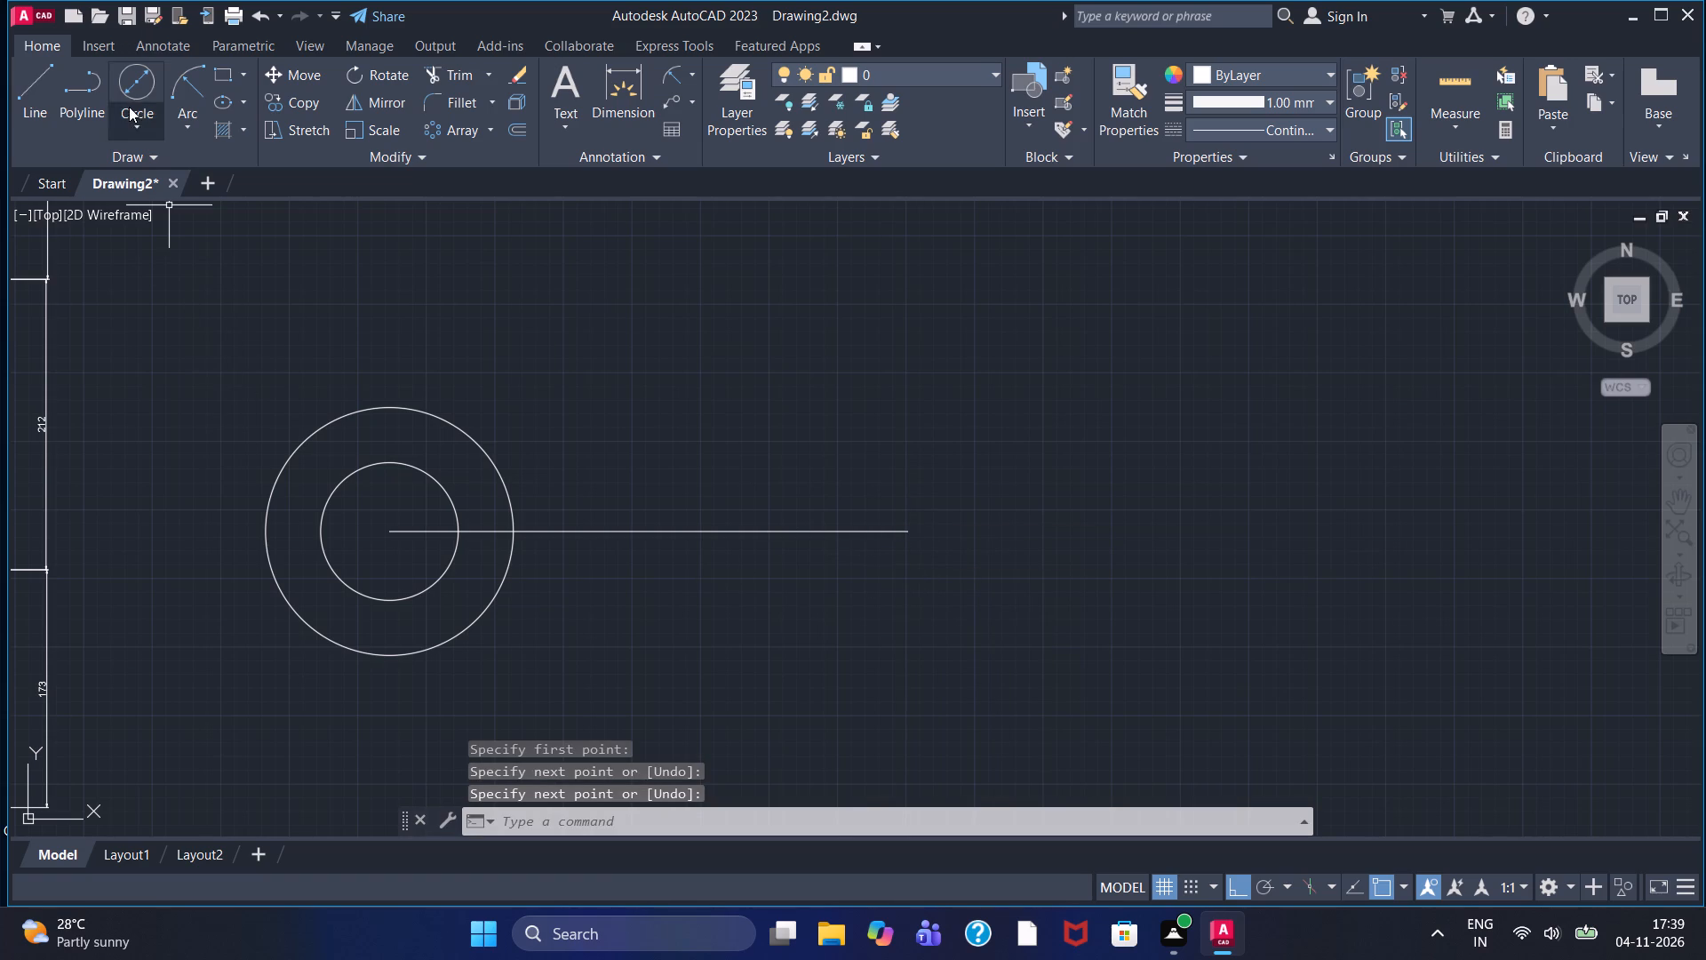
Draw two concentric circles at the line's free end, the outer about 180 in diameter and the inner sized like the first pair's.
click(148, 81)
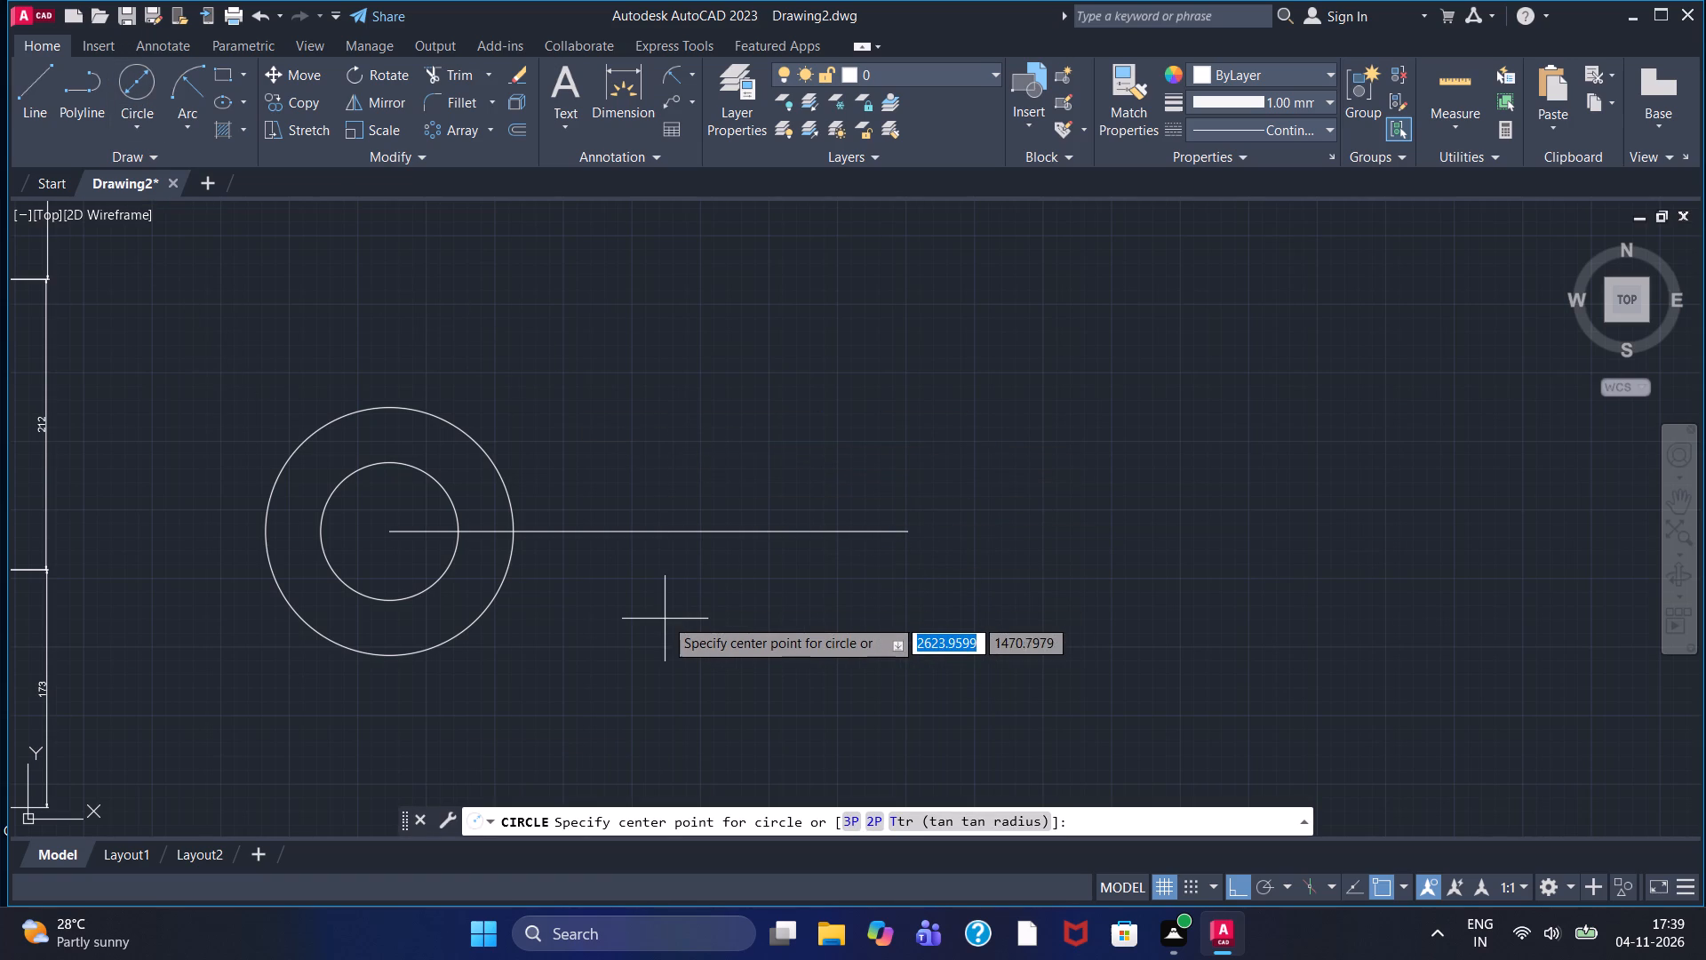
click(909, 530)
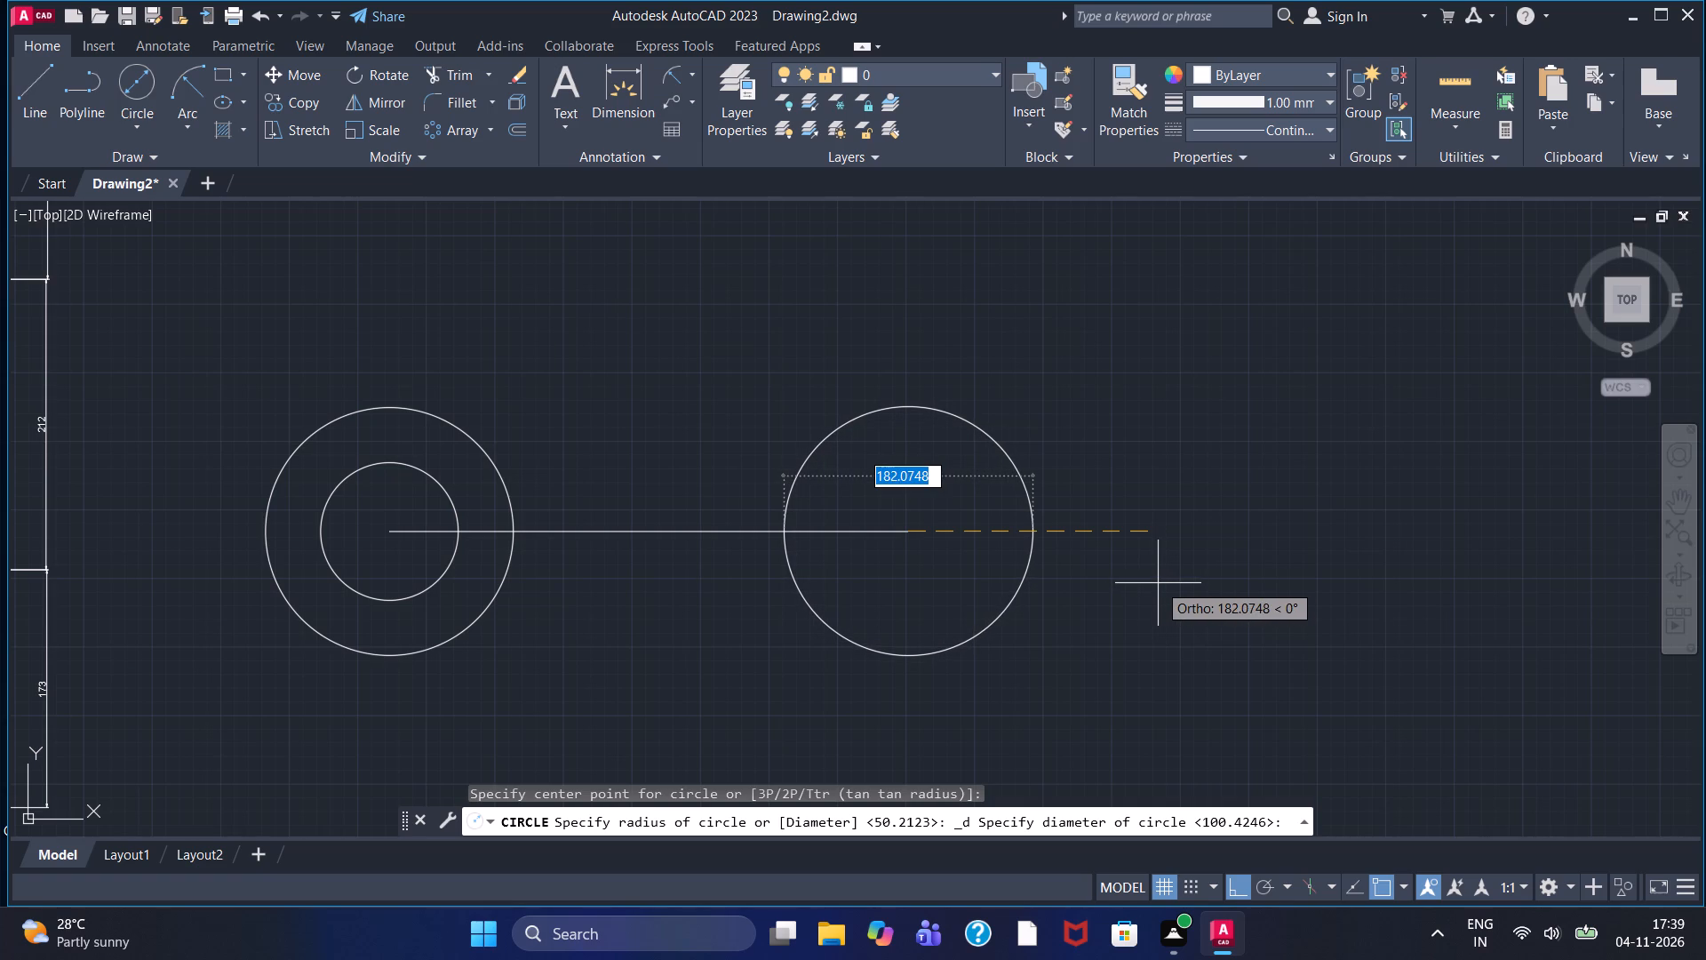
click(1155, 583)
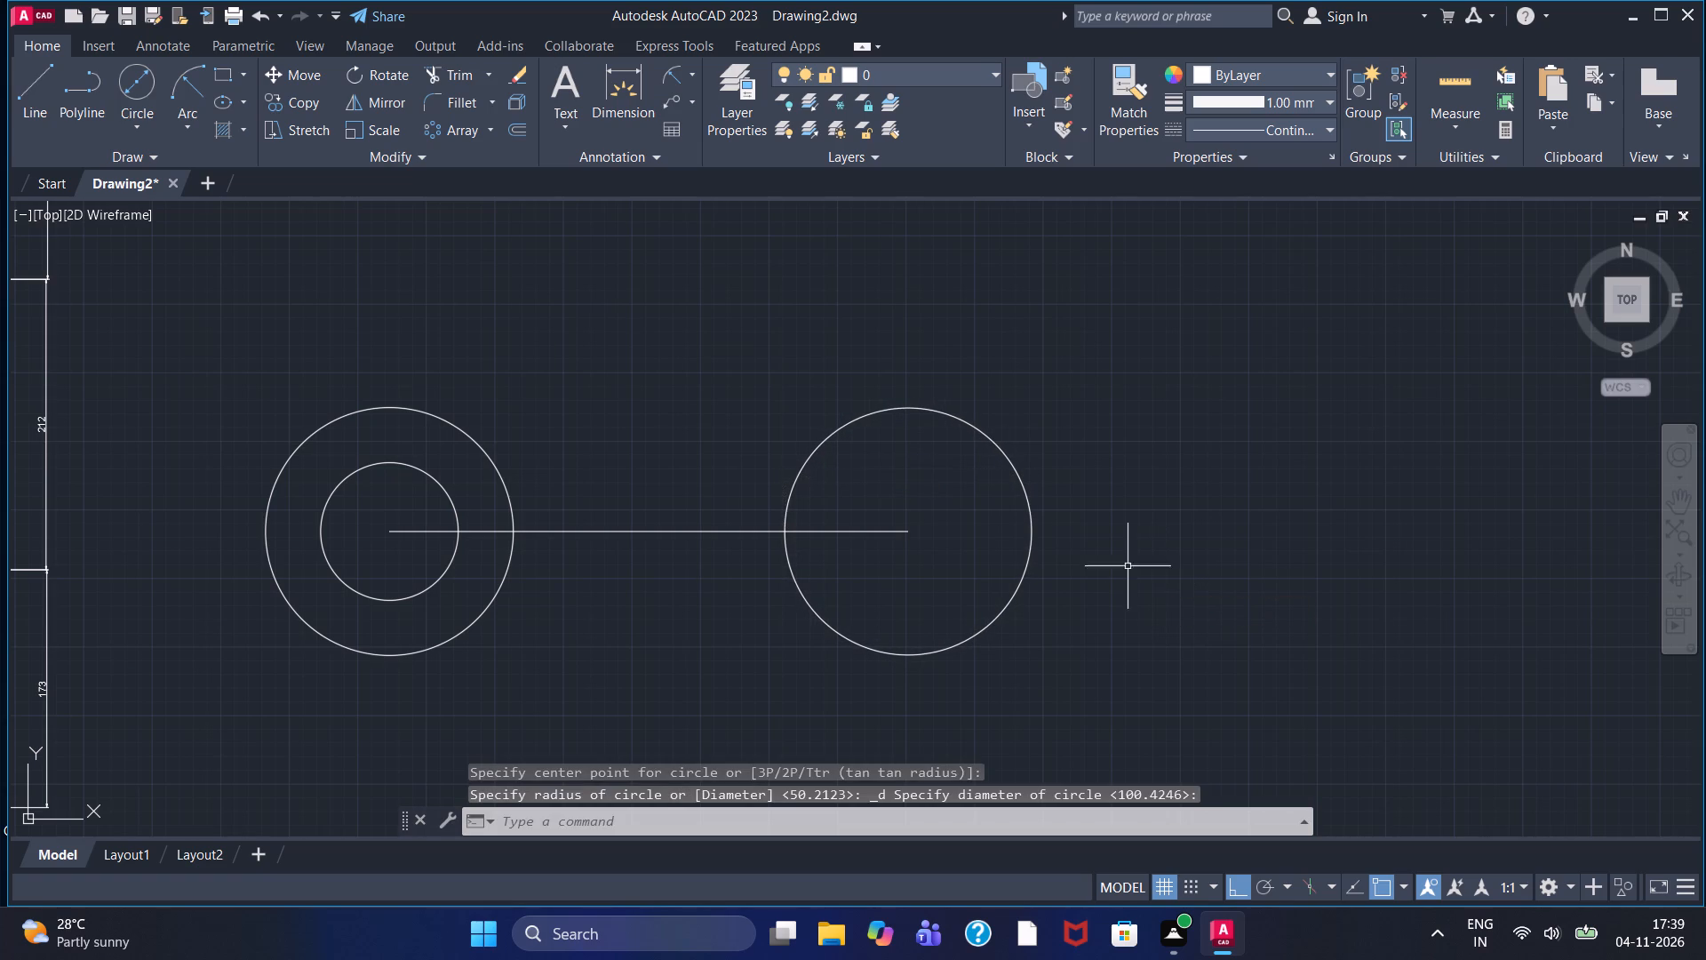
click(132, 75)
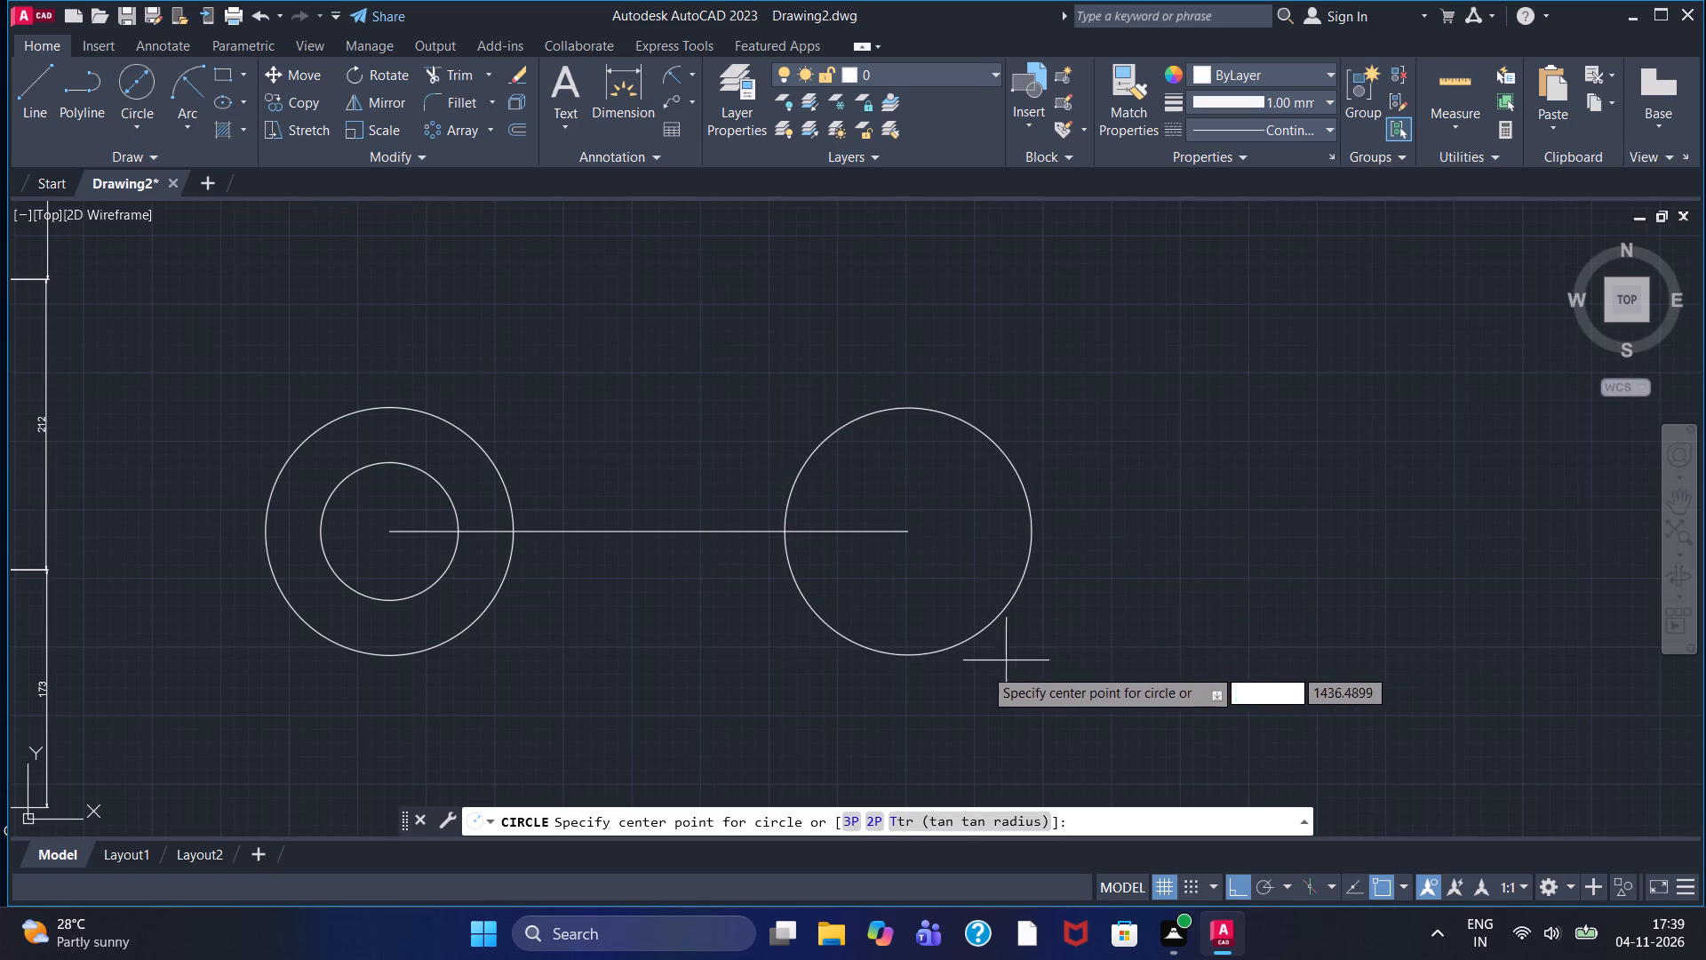
click(903, 532)
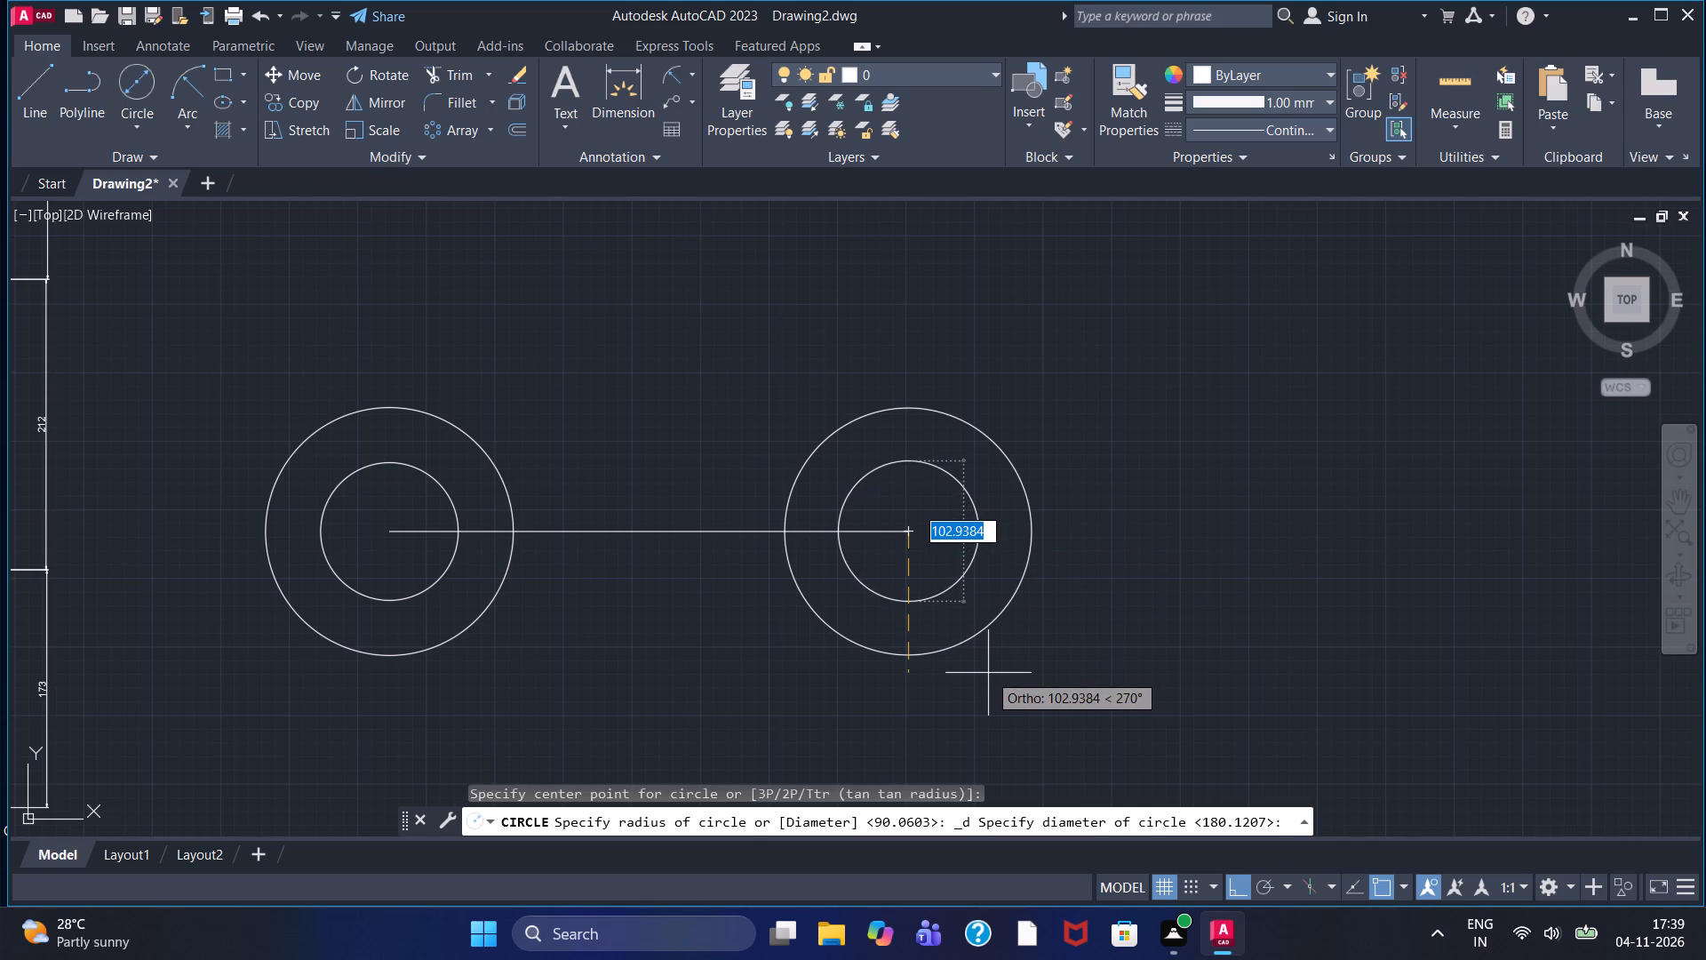
click(968, 669)
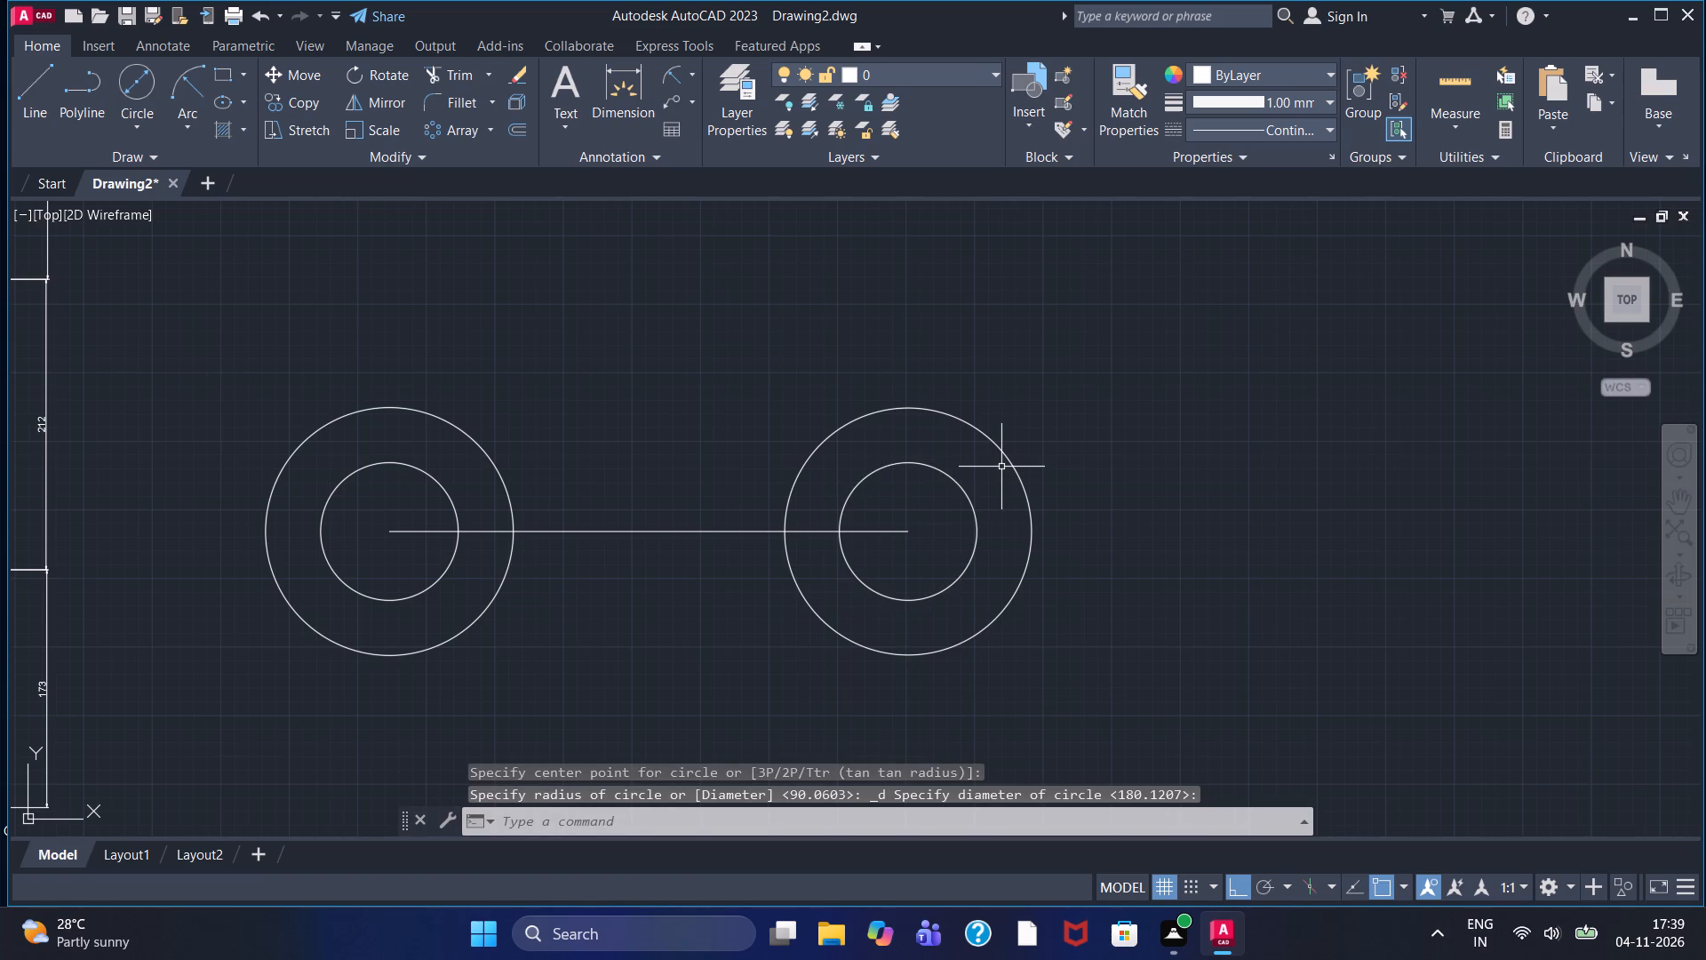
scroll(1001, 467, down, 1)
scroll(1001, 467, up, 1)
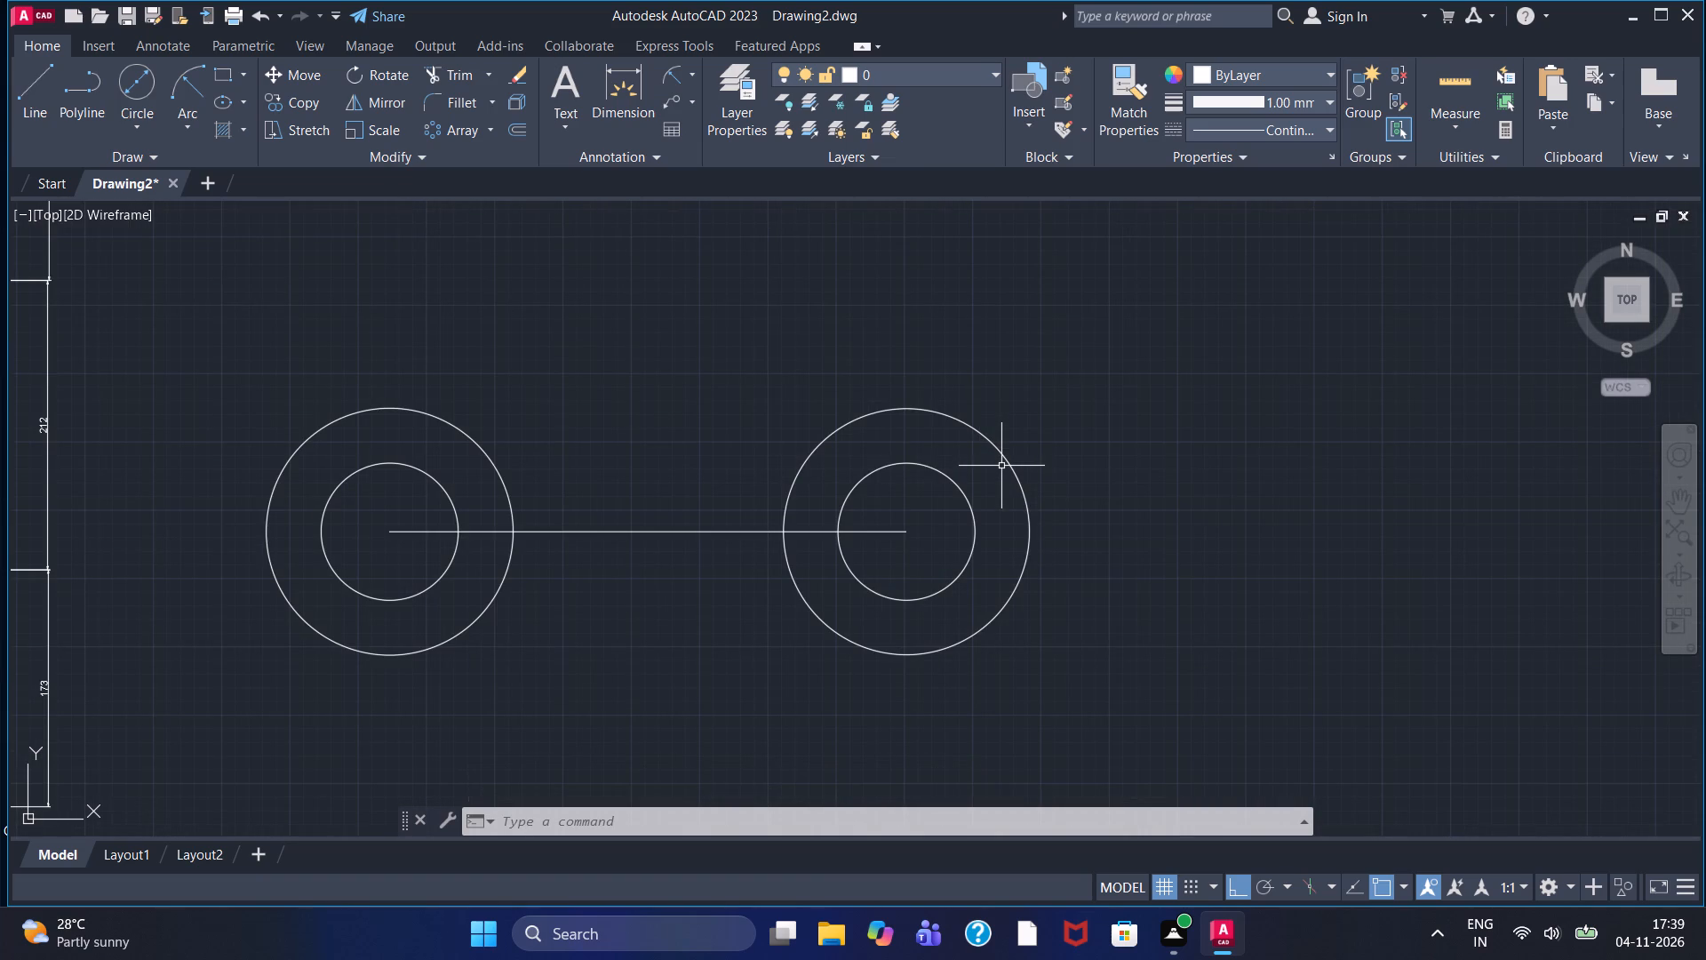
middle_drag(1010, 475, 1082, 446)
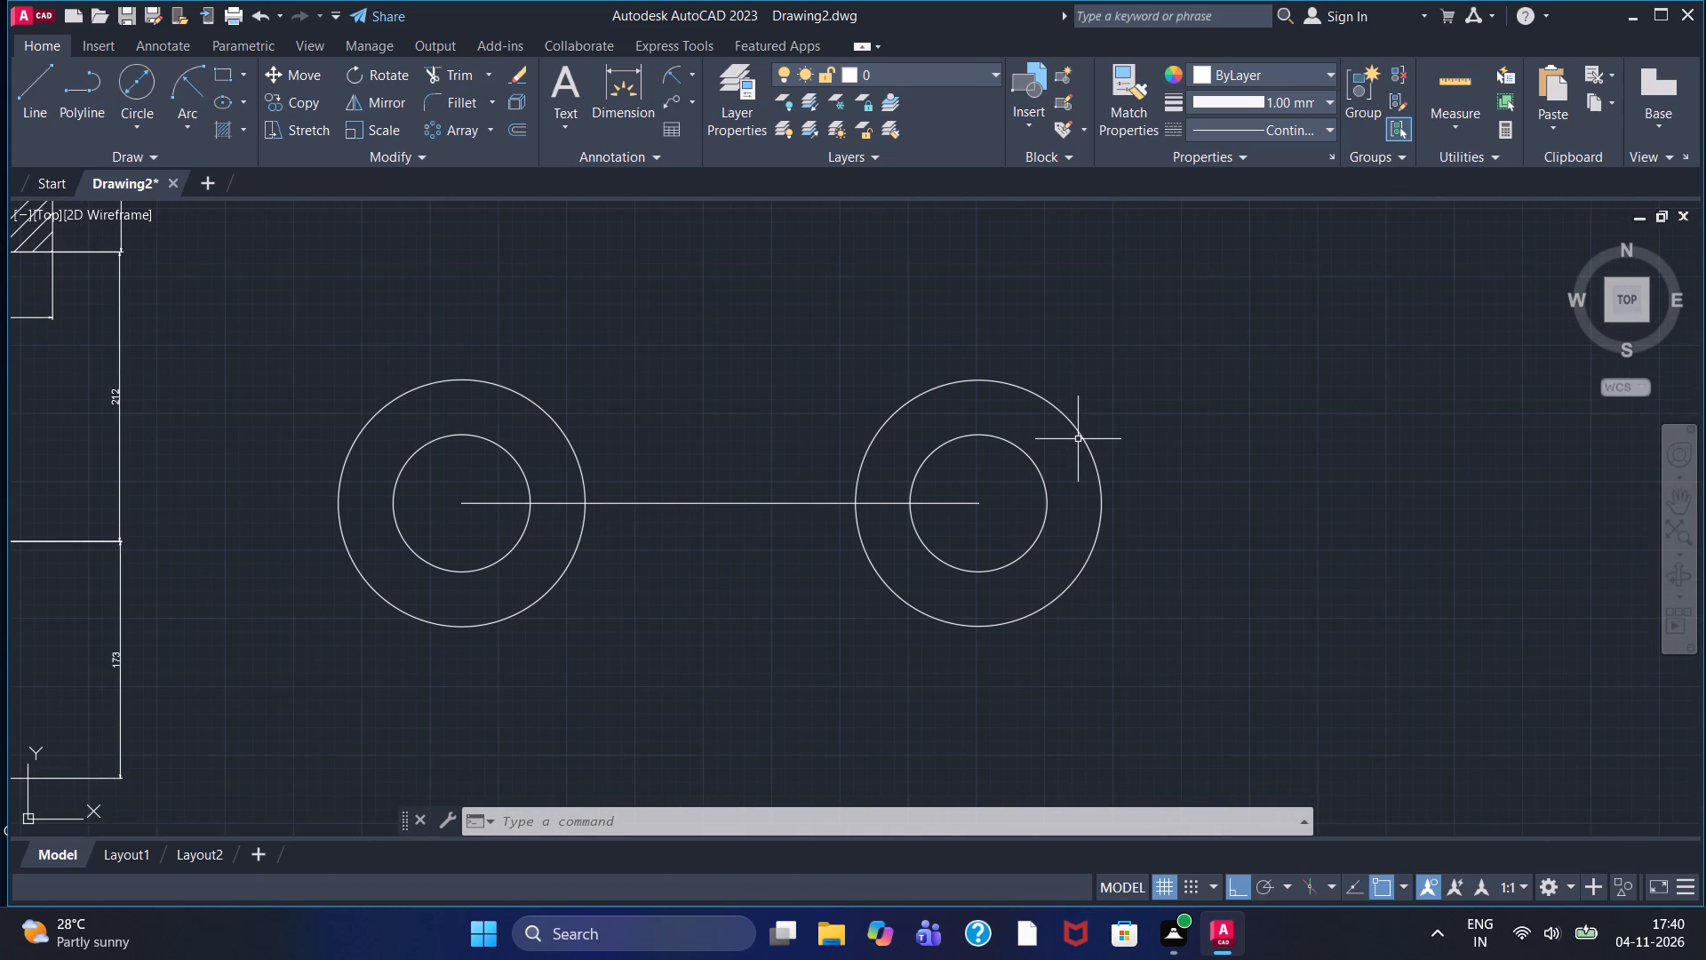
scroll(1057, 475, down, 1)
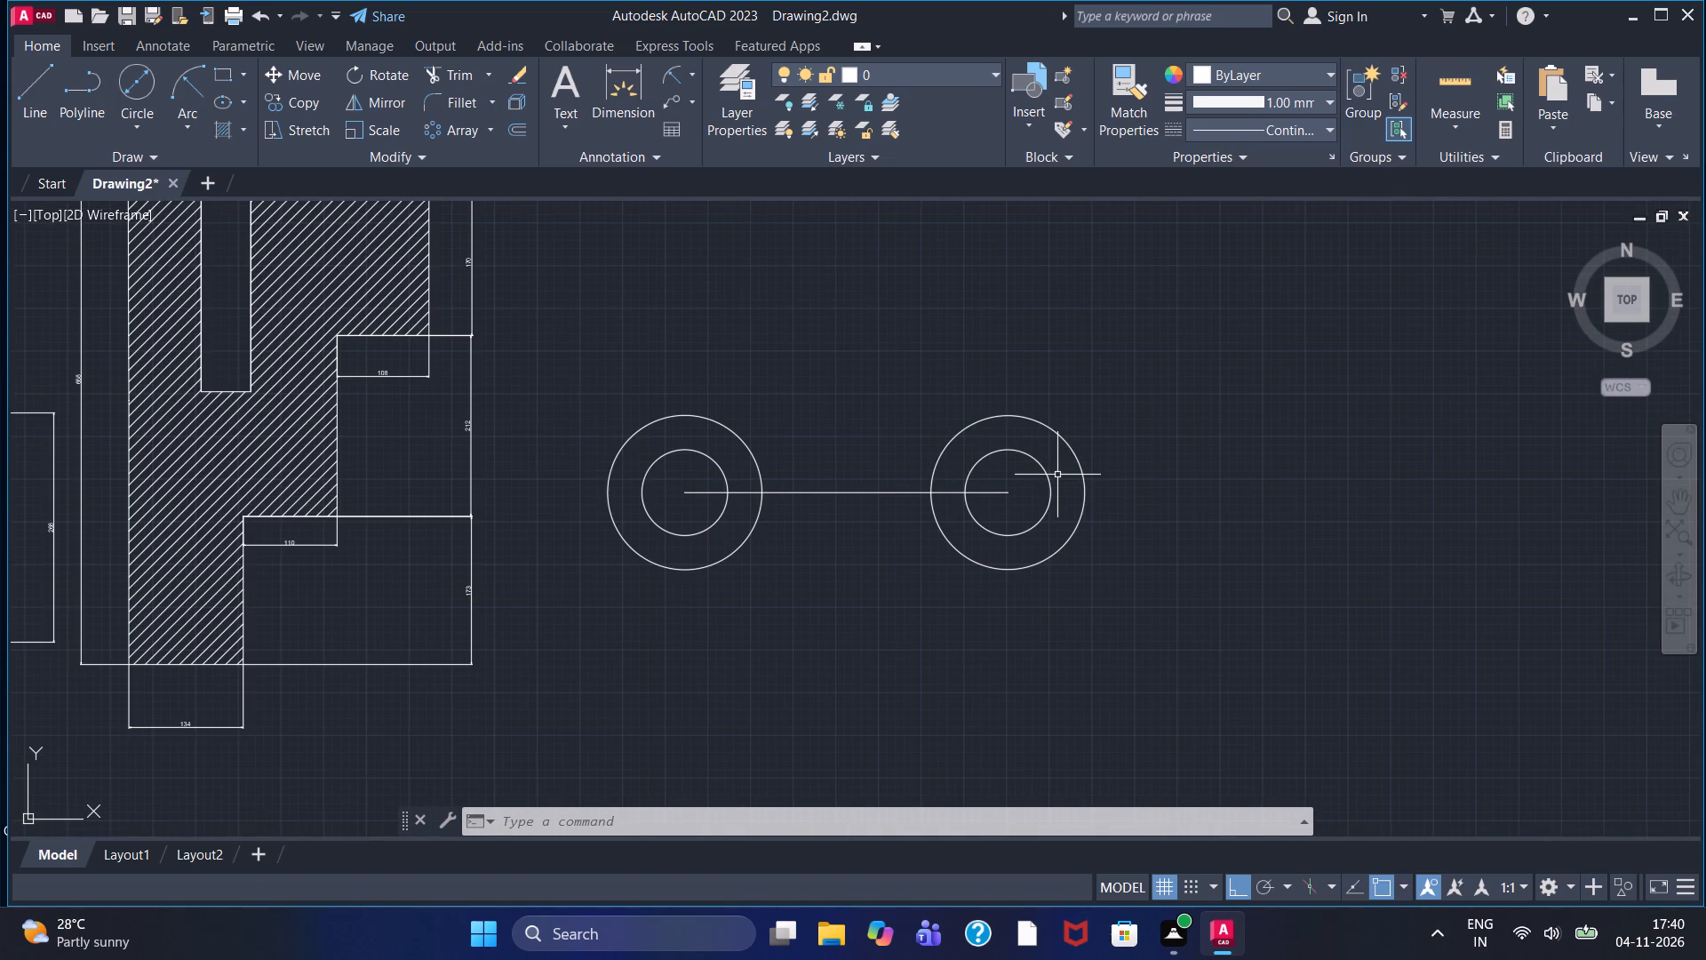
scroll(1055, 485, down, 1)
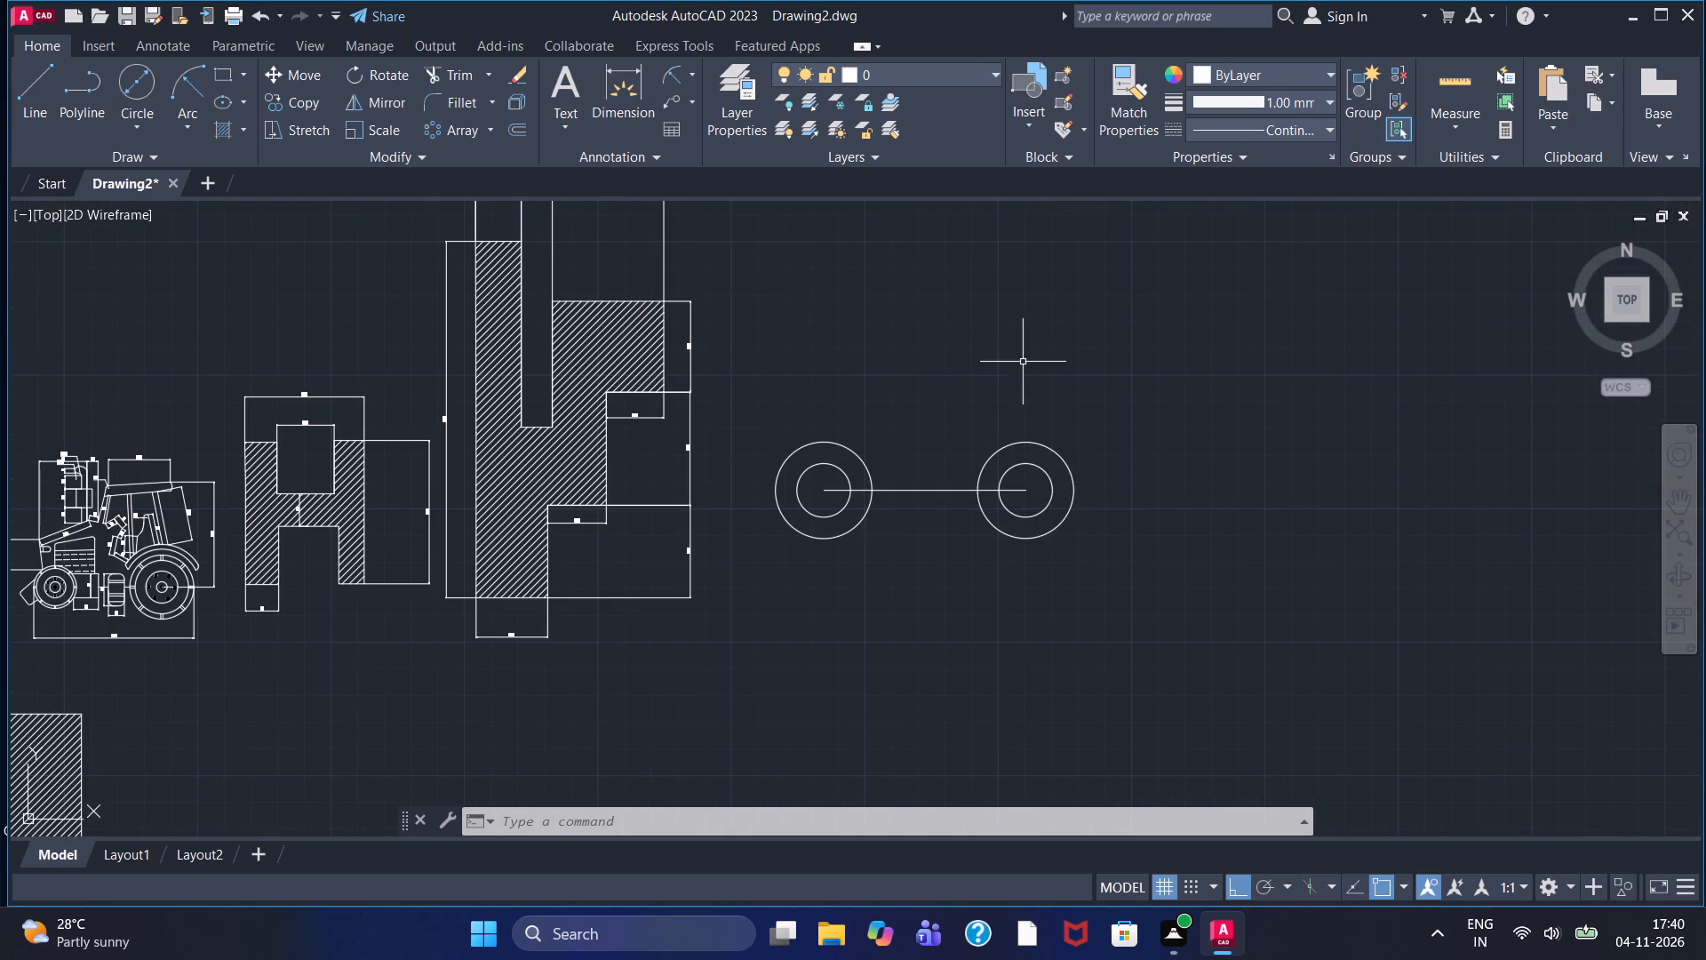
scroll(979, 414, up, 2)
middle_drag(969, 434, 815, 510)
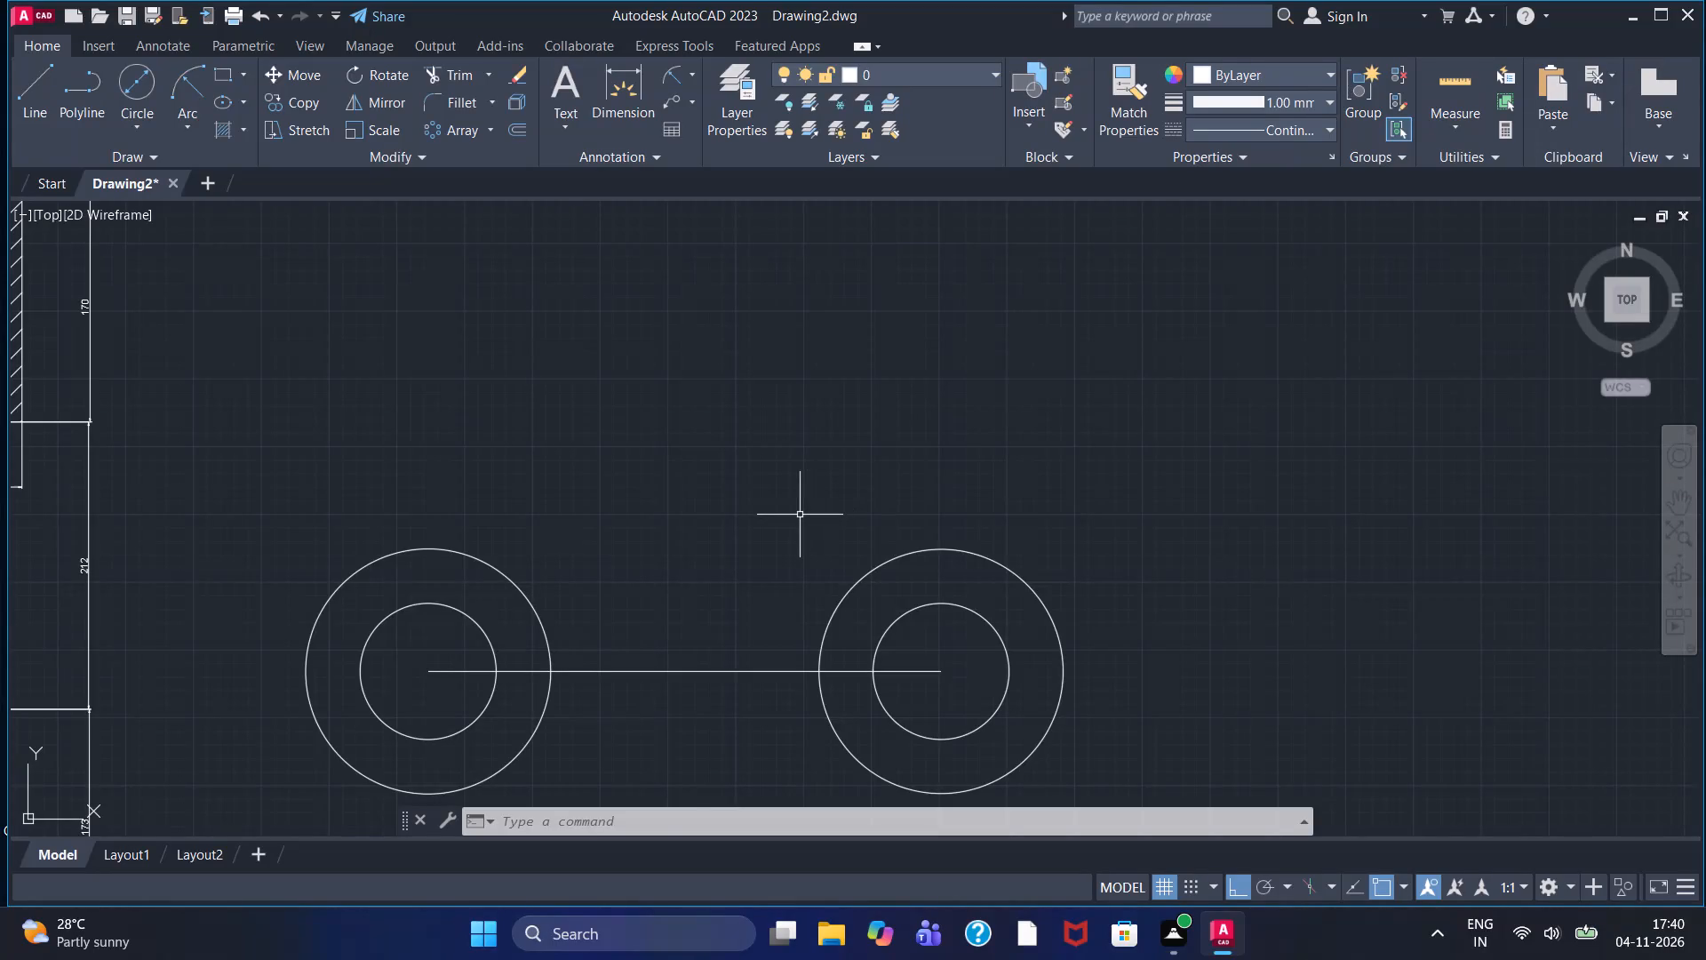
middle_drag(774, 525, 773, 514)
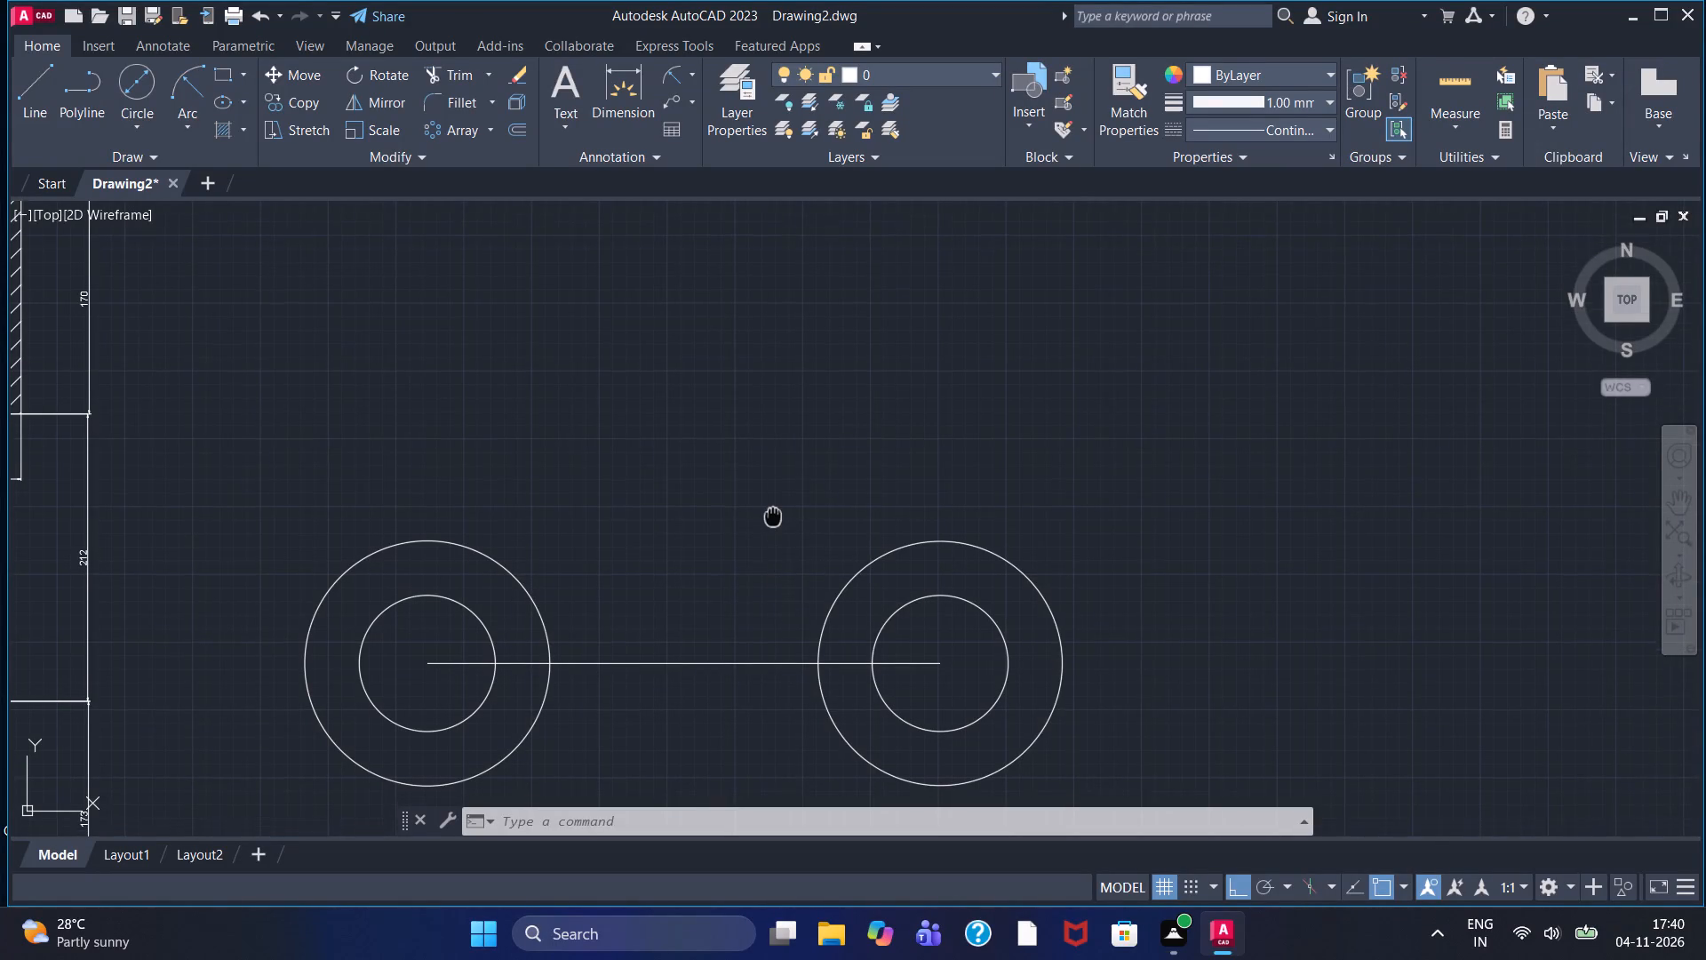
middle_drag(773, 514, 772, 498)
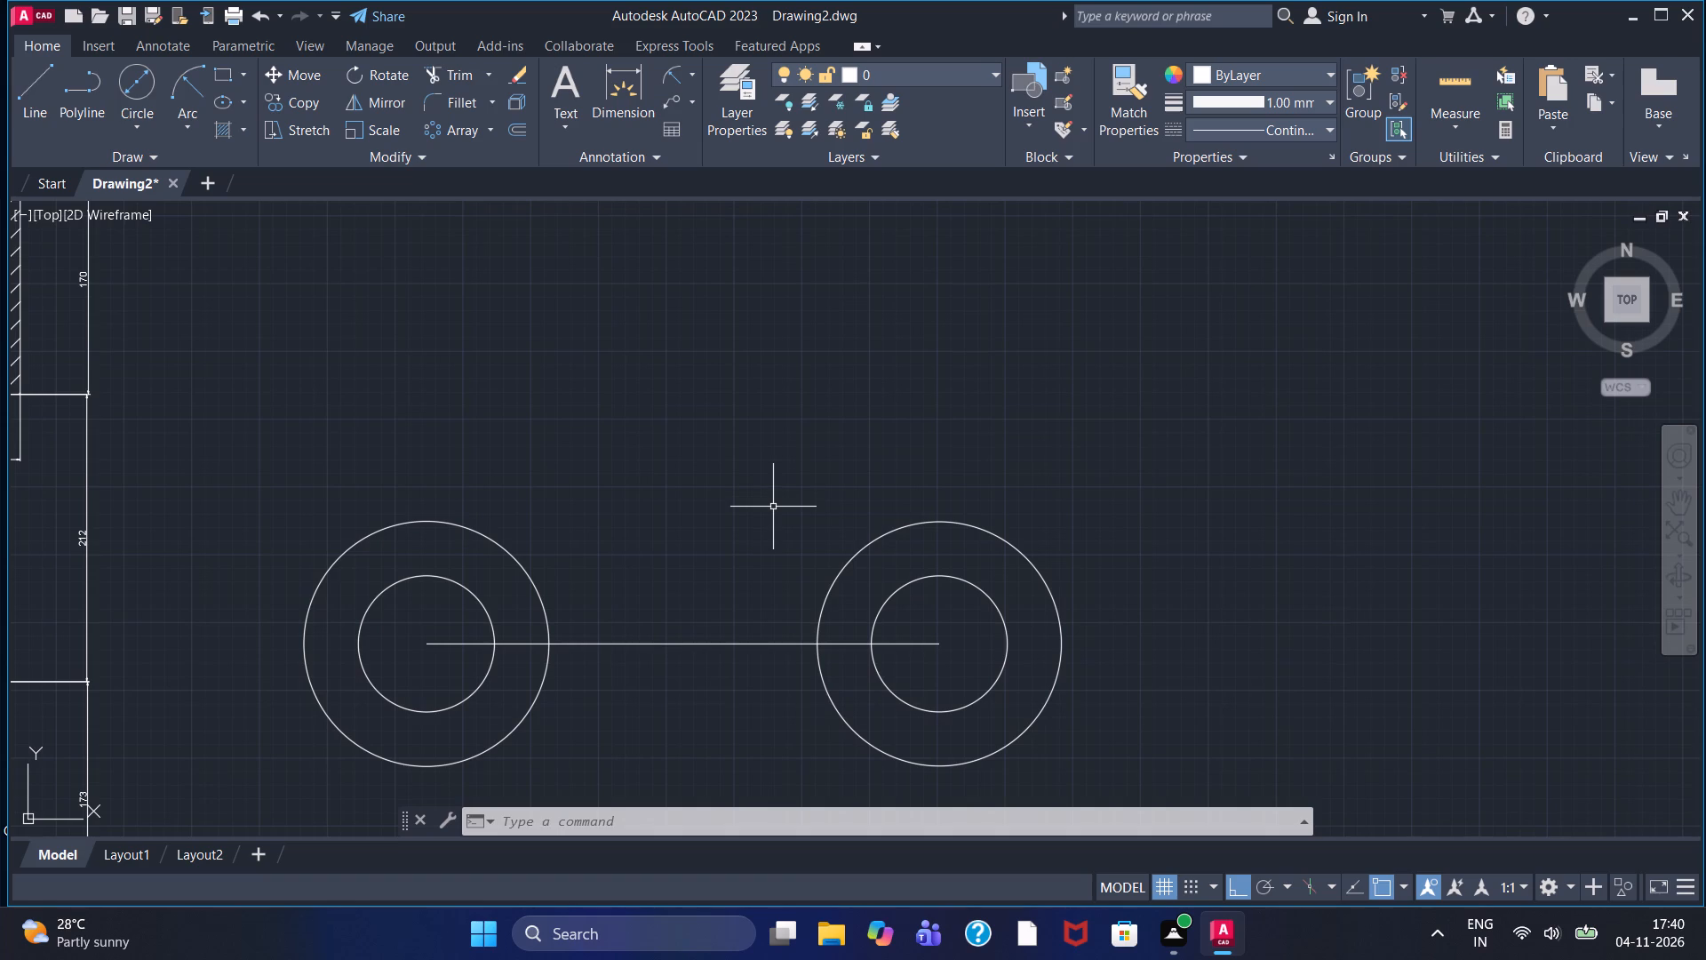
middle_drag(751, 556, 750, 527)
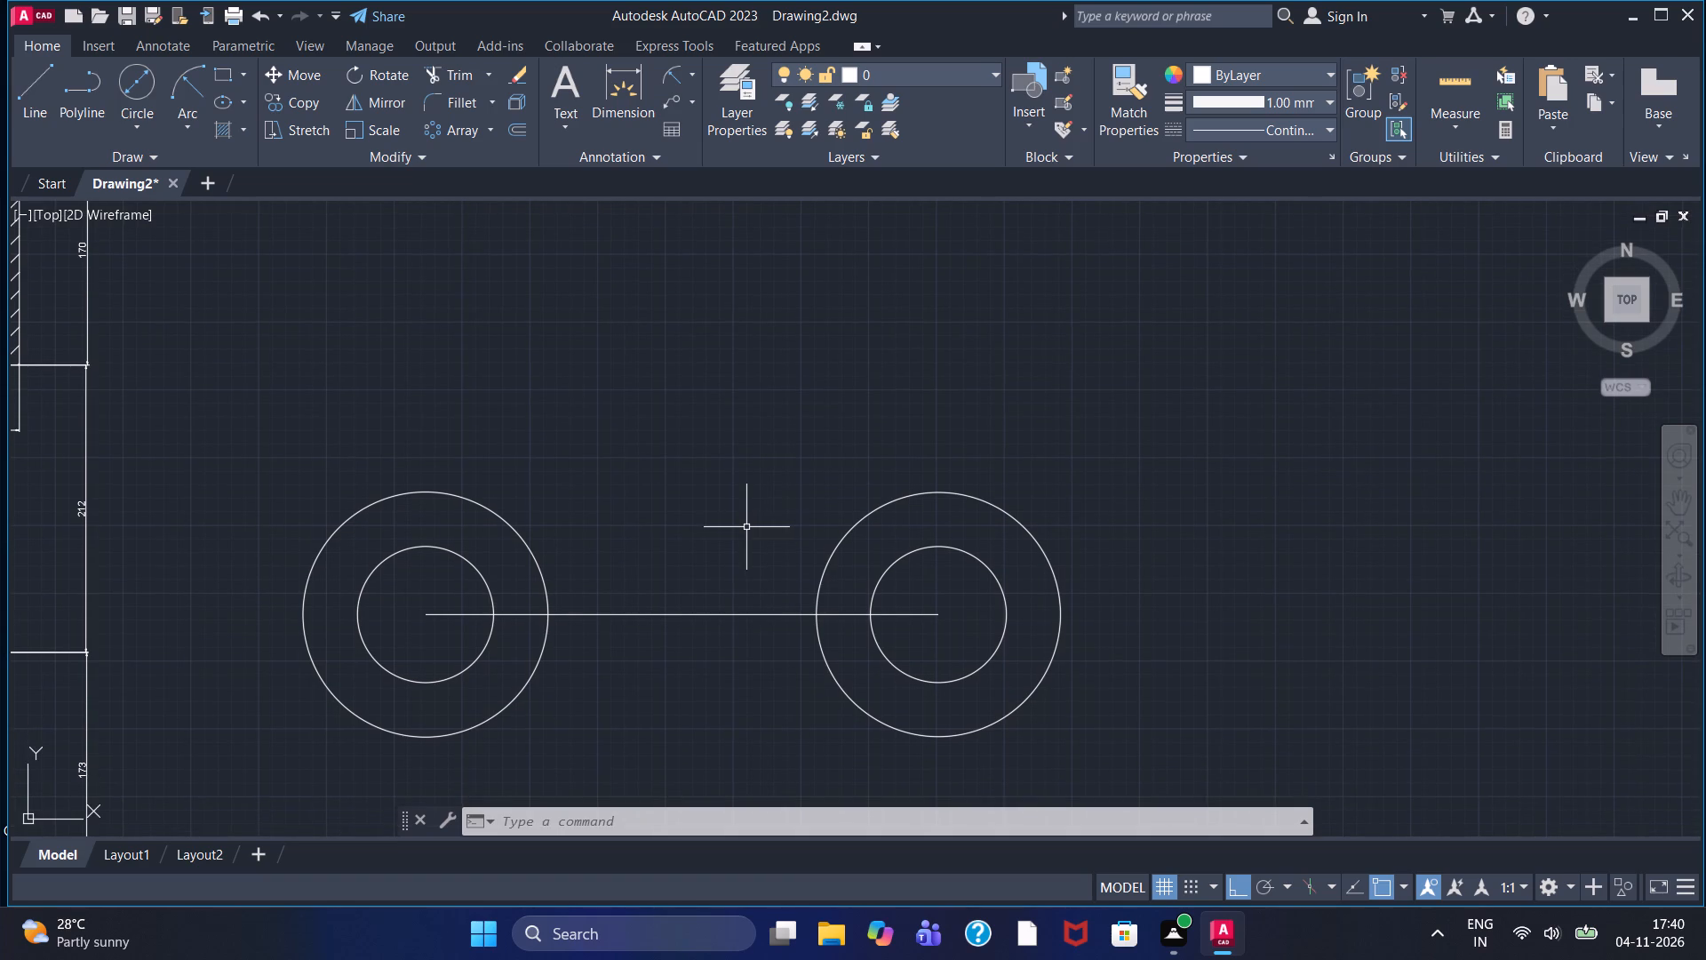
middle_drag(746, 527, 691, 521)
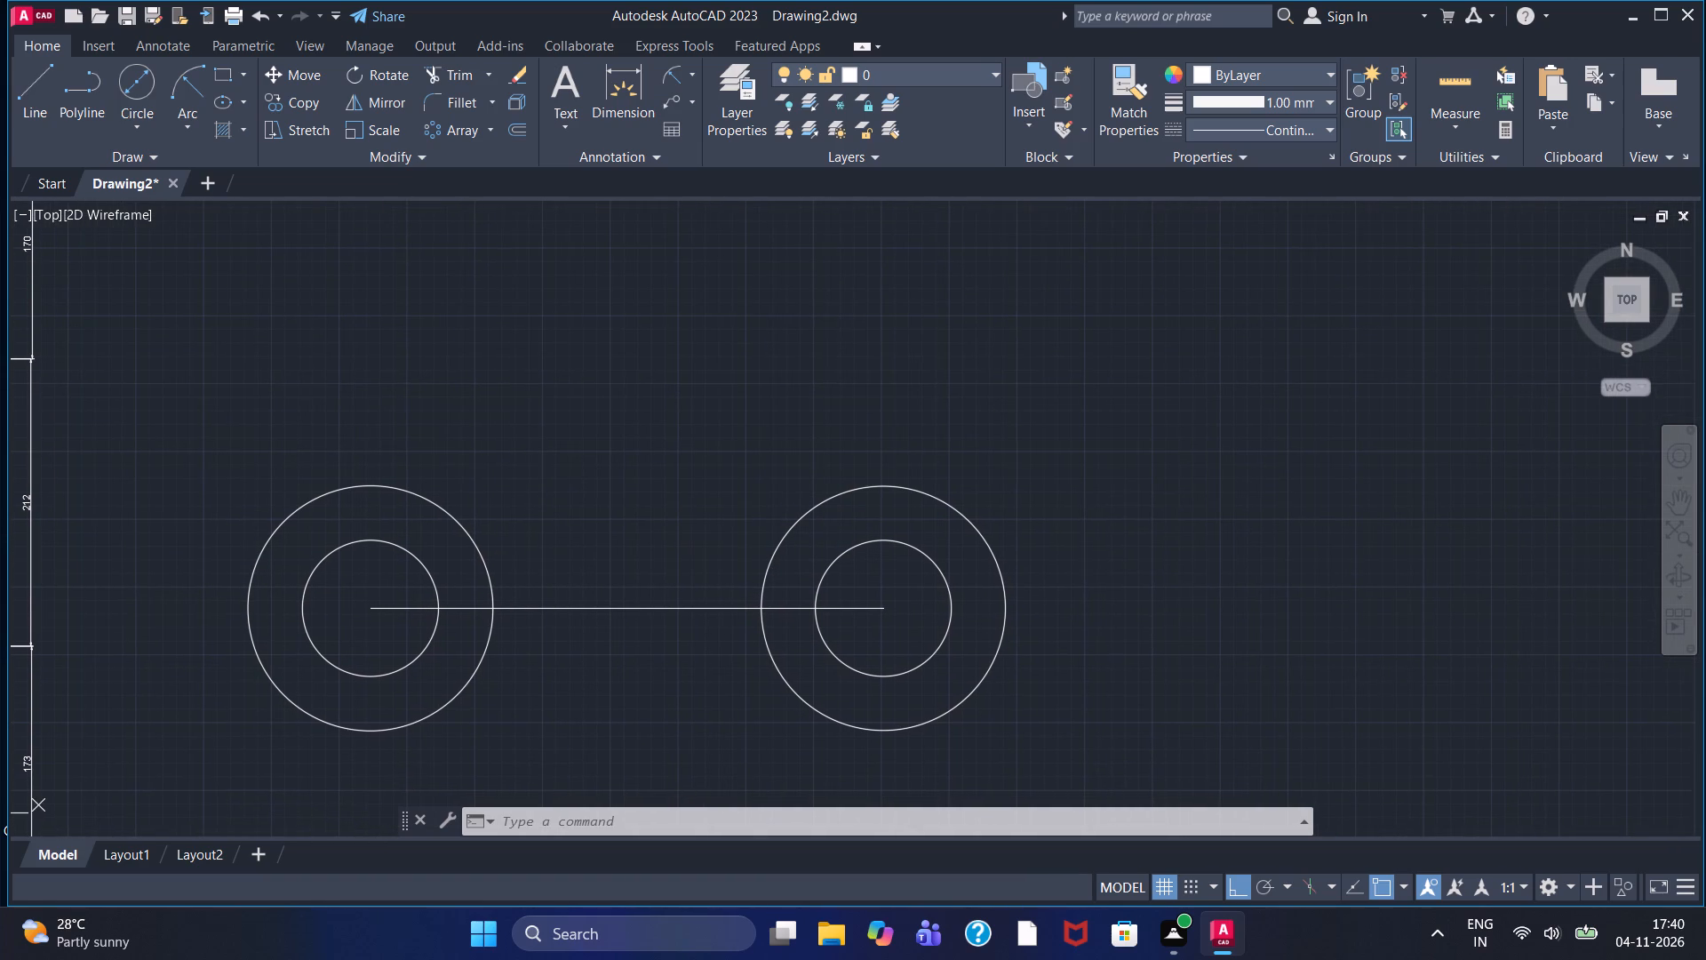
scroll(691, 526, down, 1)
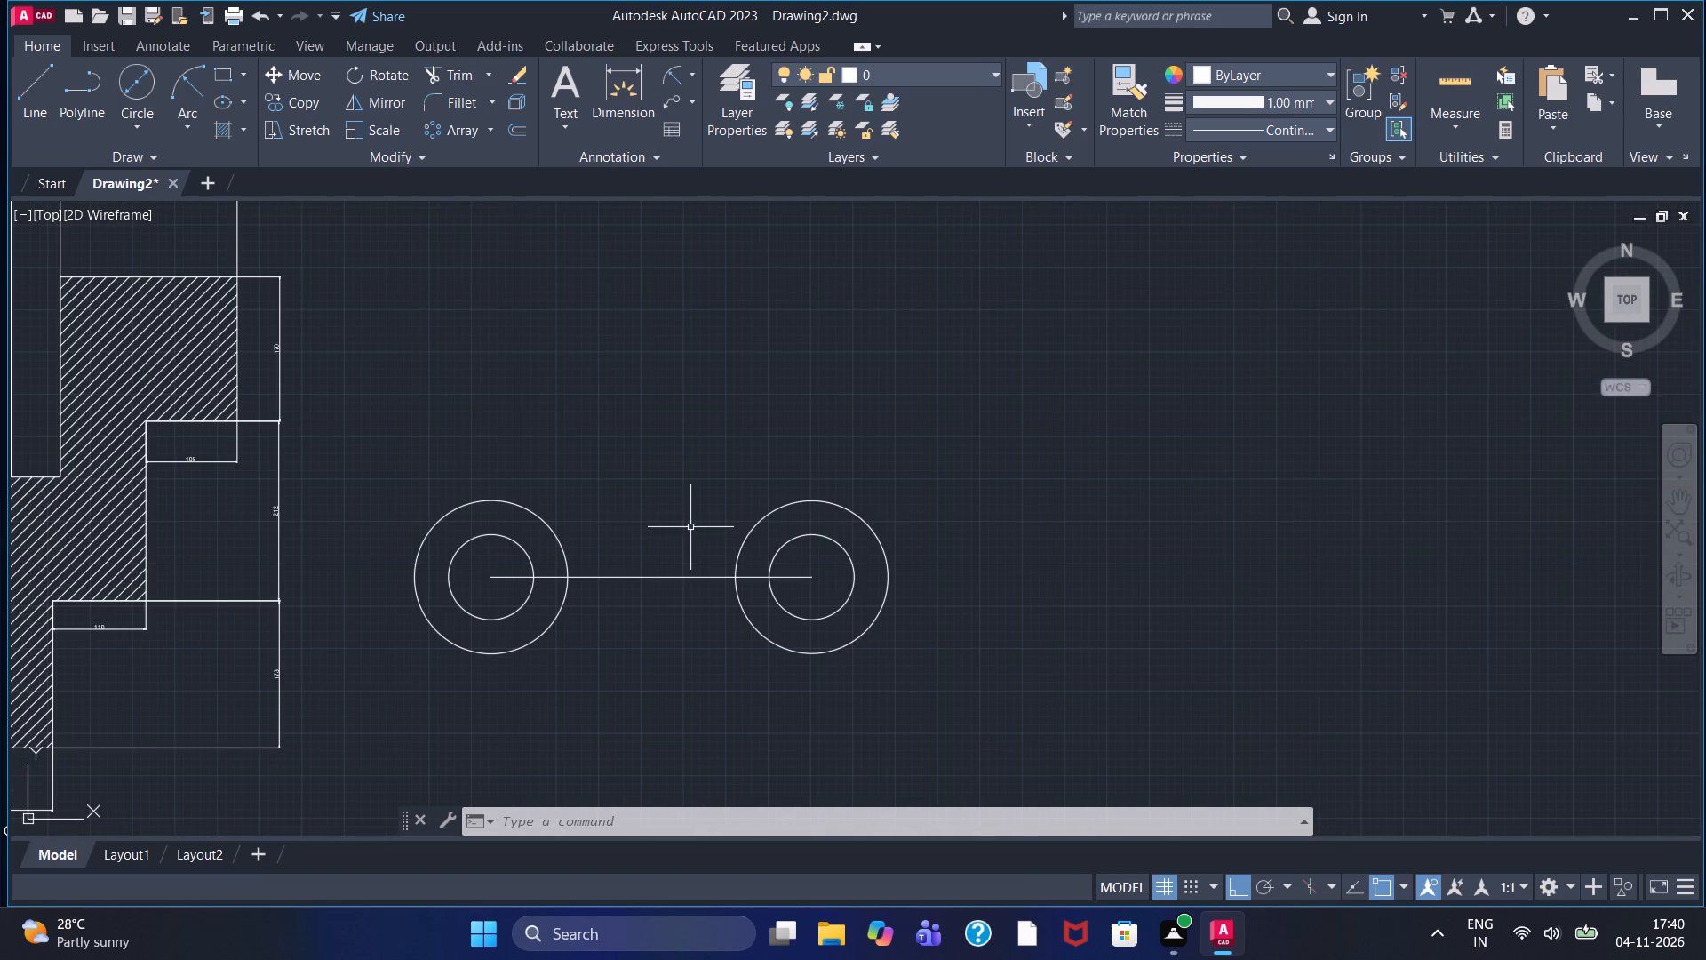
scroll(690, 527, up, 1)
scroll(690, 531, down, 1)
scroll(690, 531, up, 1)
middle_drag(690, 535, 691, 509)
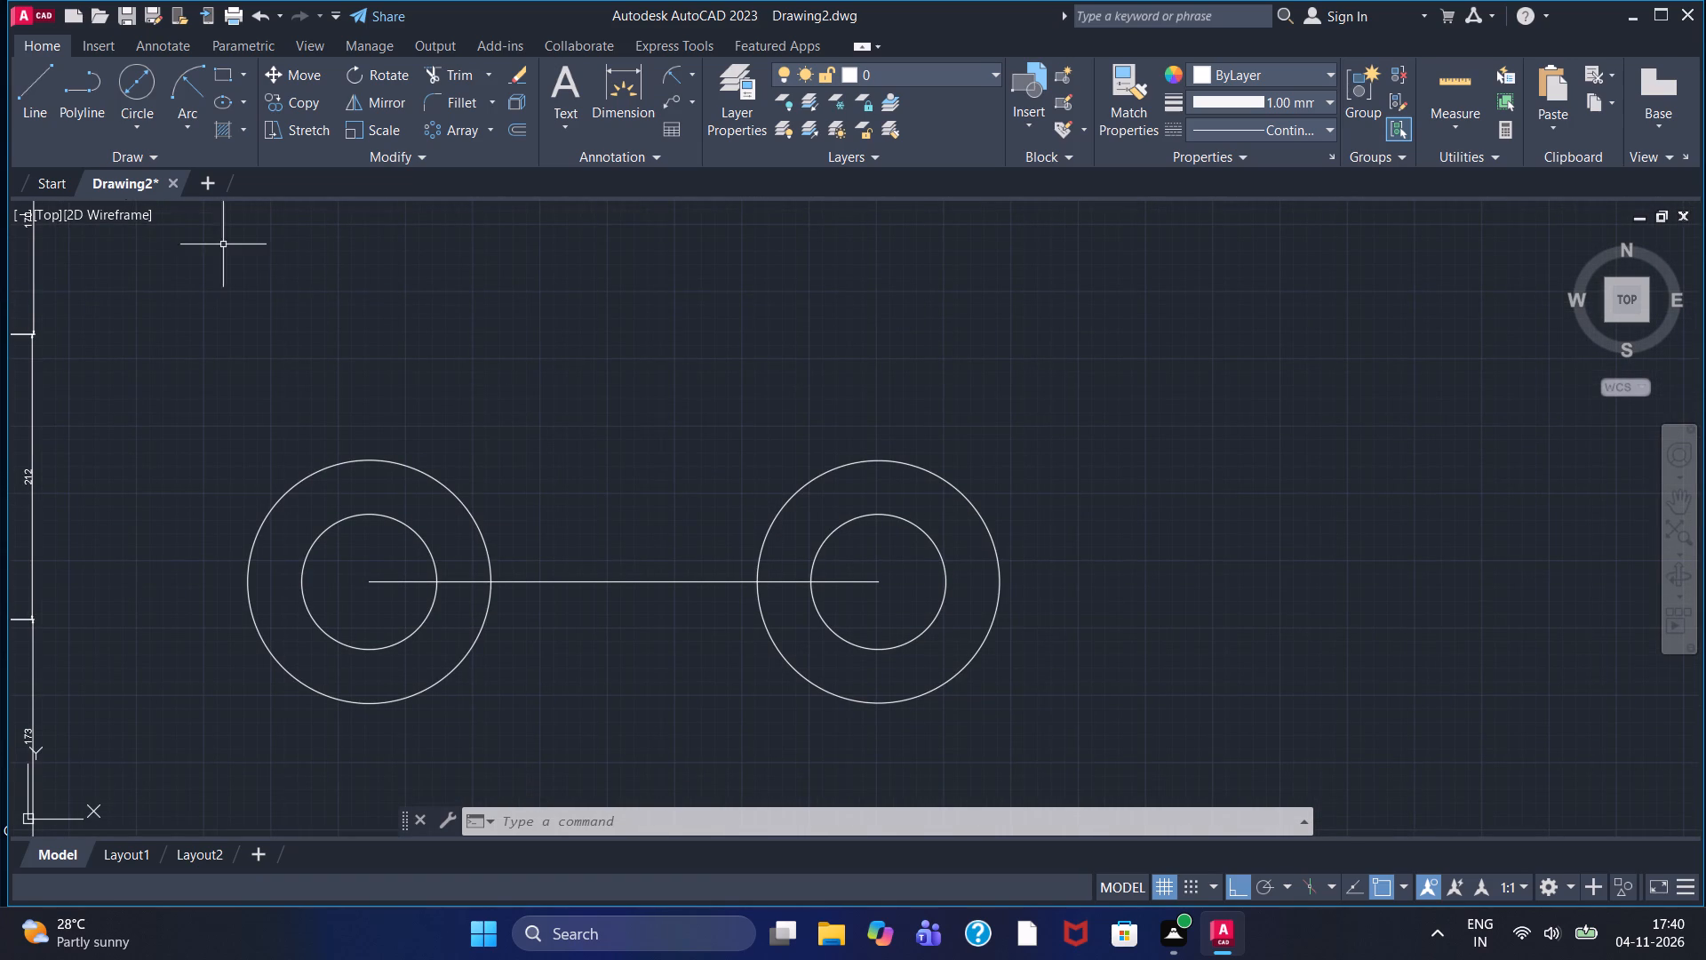
With Ortho off, draw a slanted line from the centre line between the wheels up to a point above the west wheel.
click(44, 91)
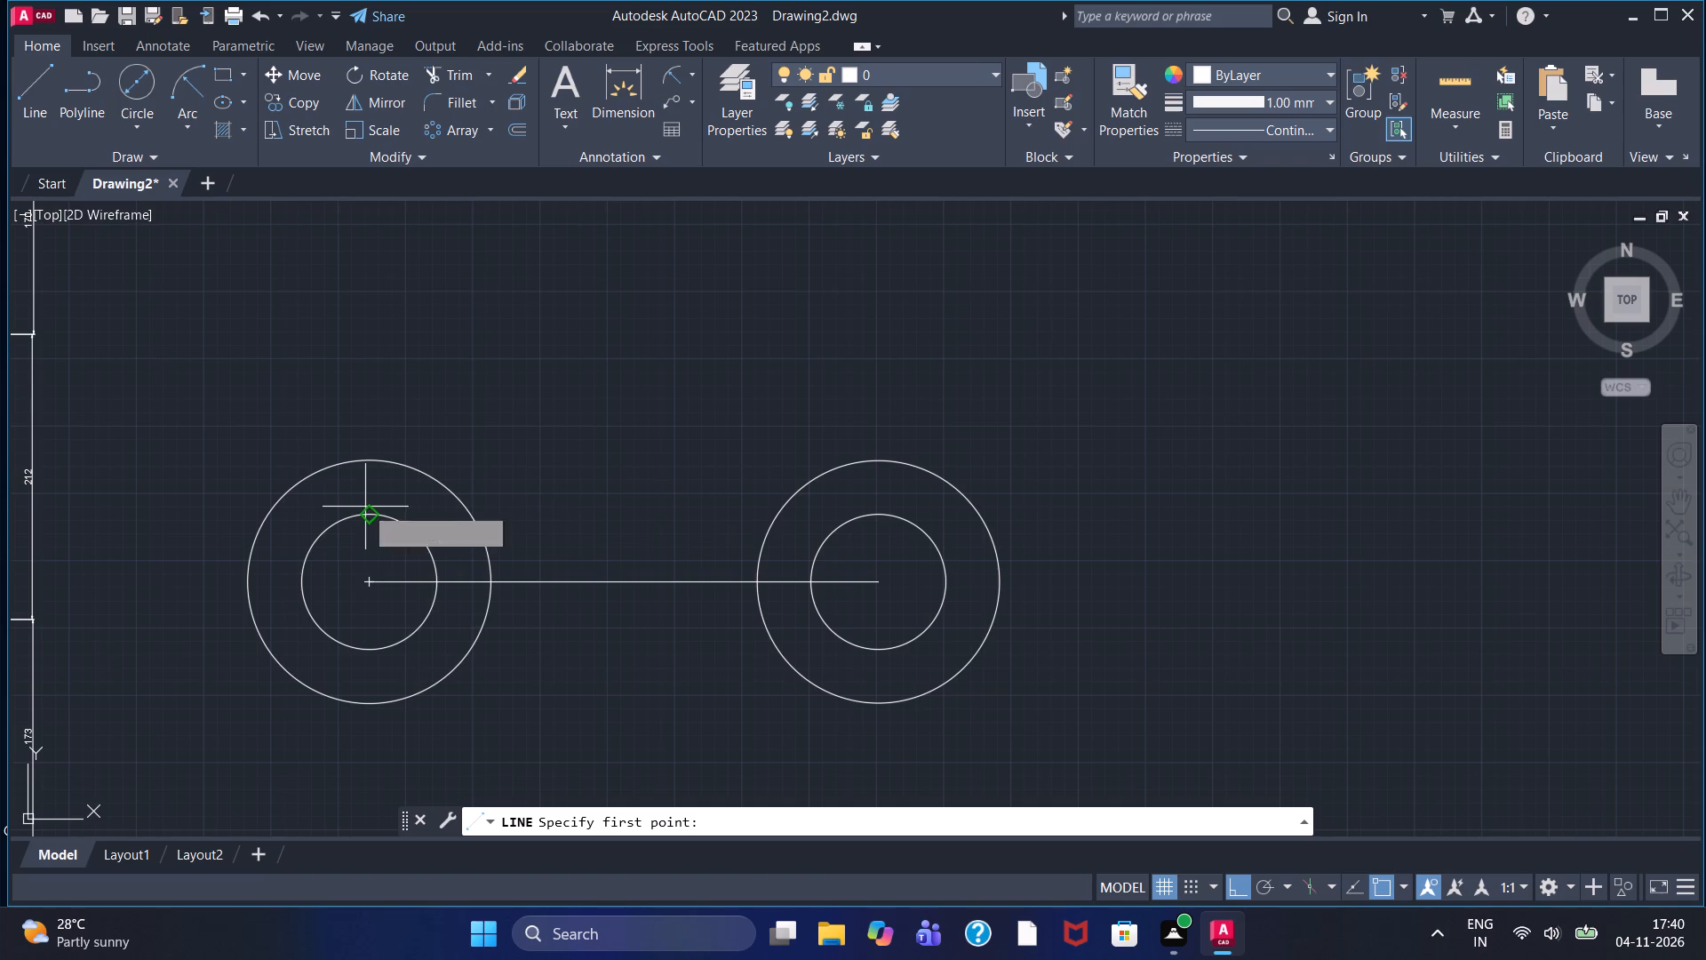
double_click(583, 577)
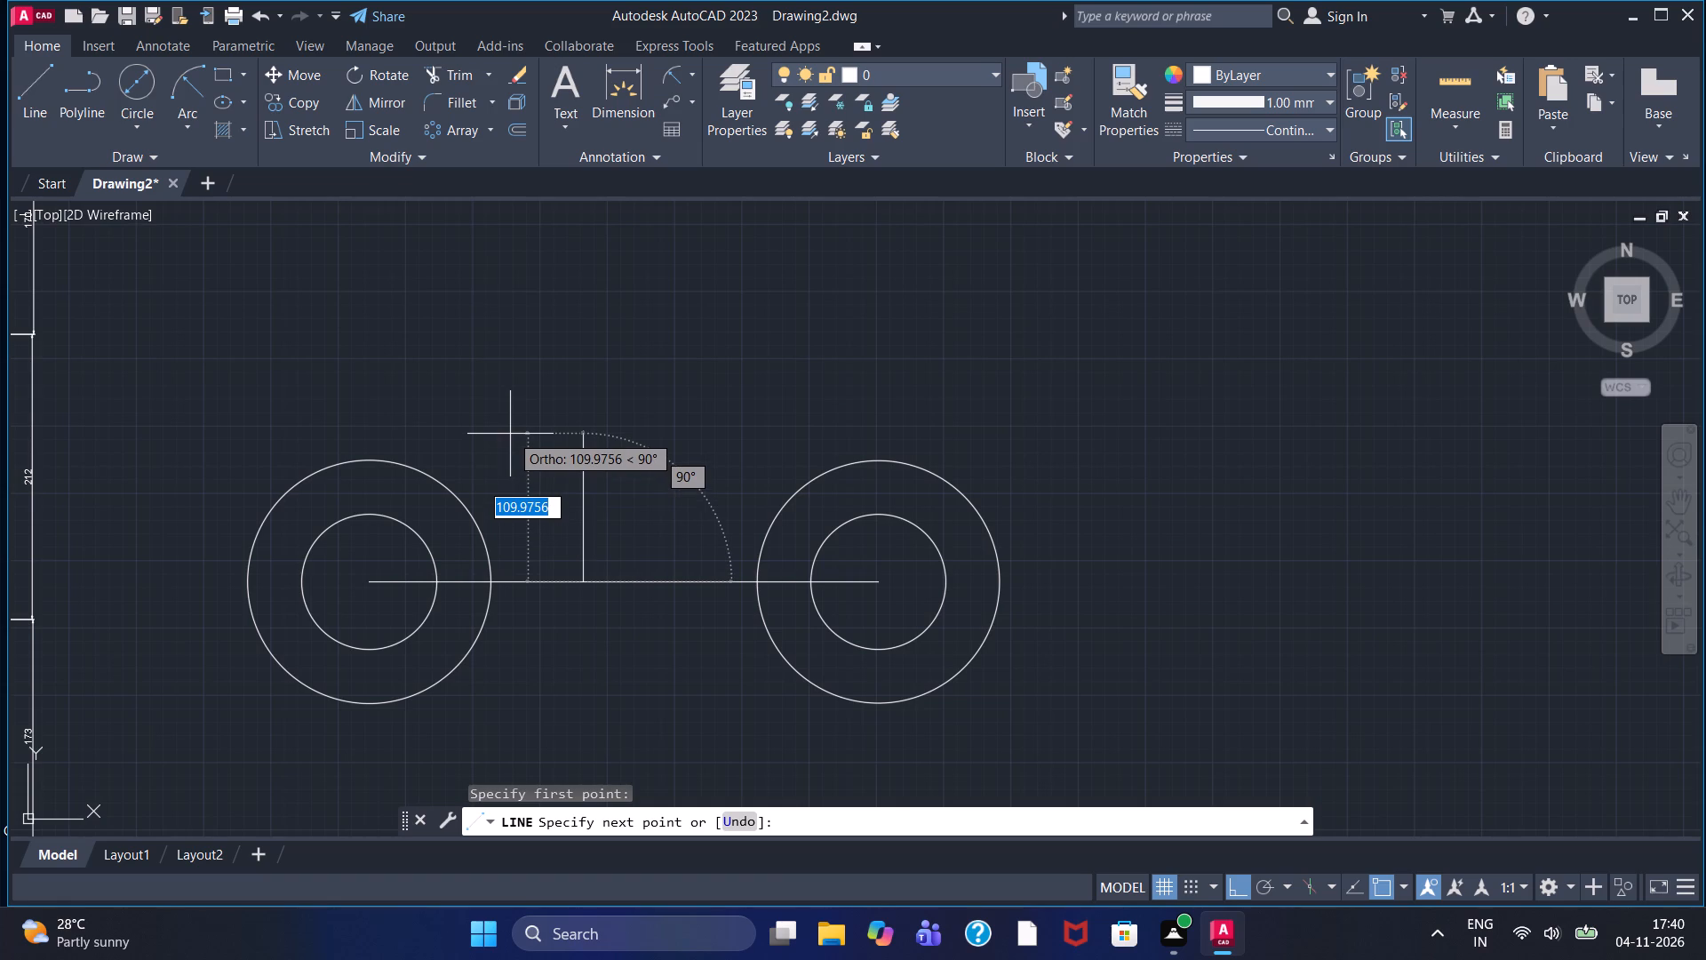
key(F8)
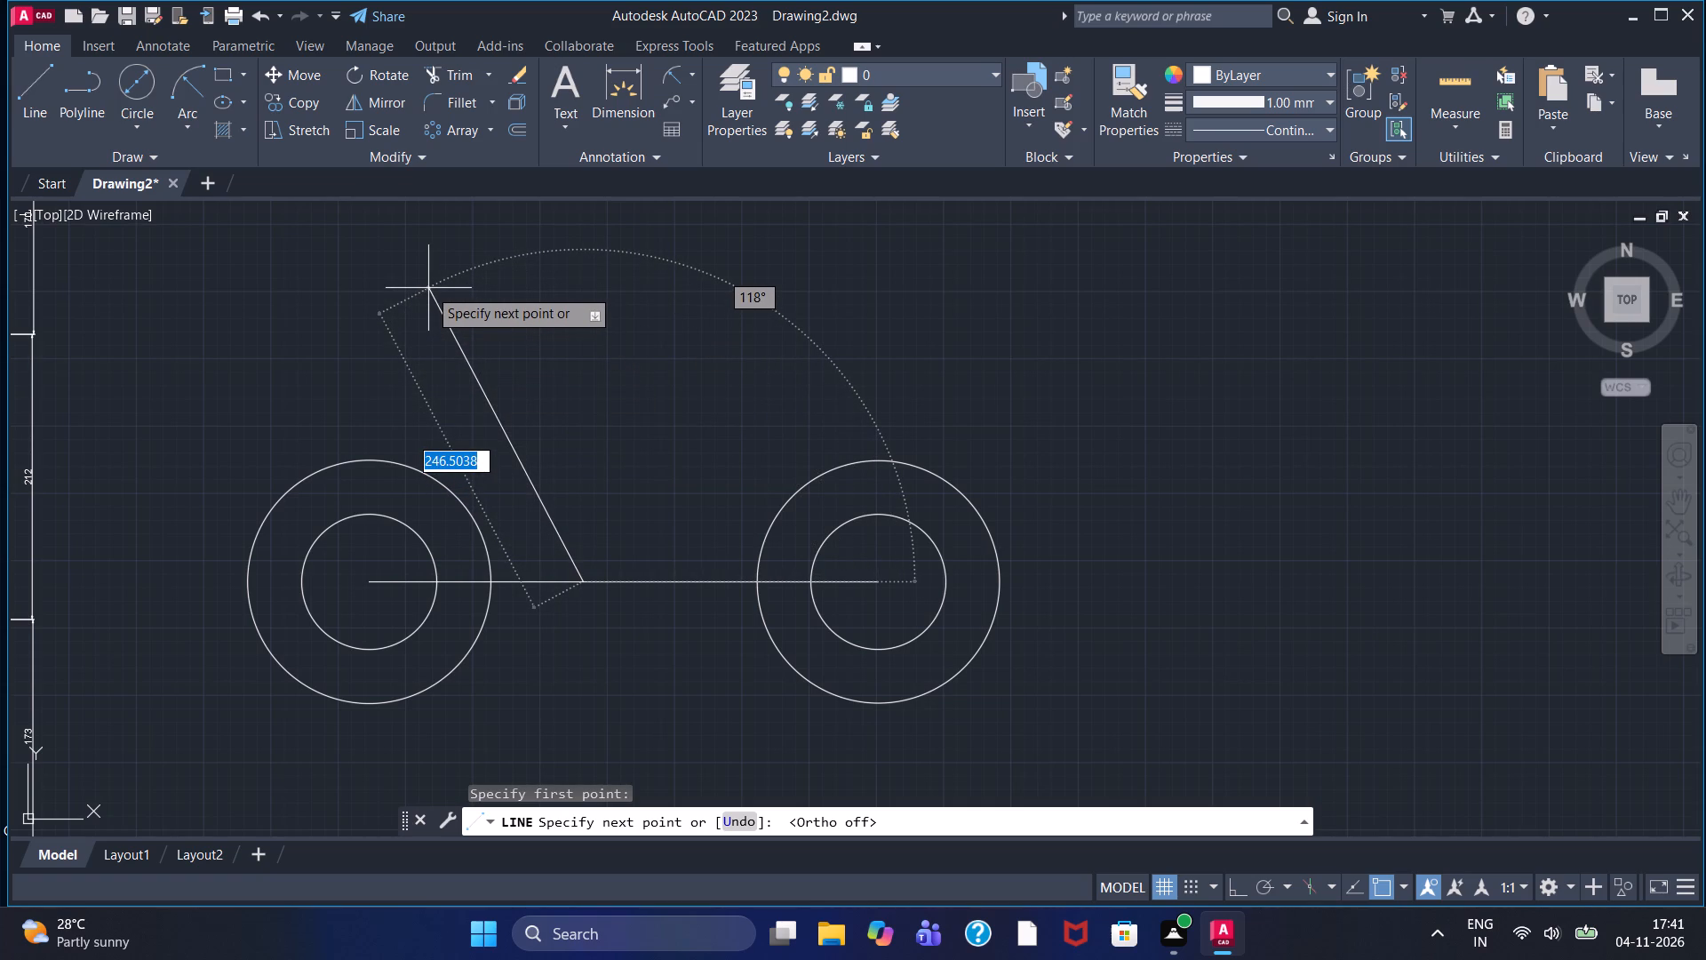
triple_click(380, 267)
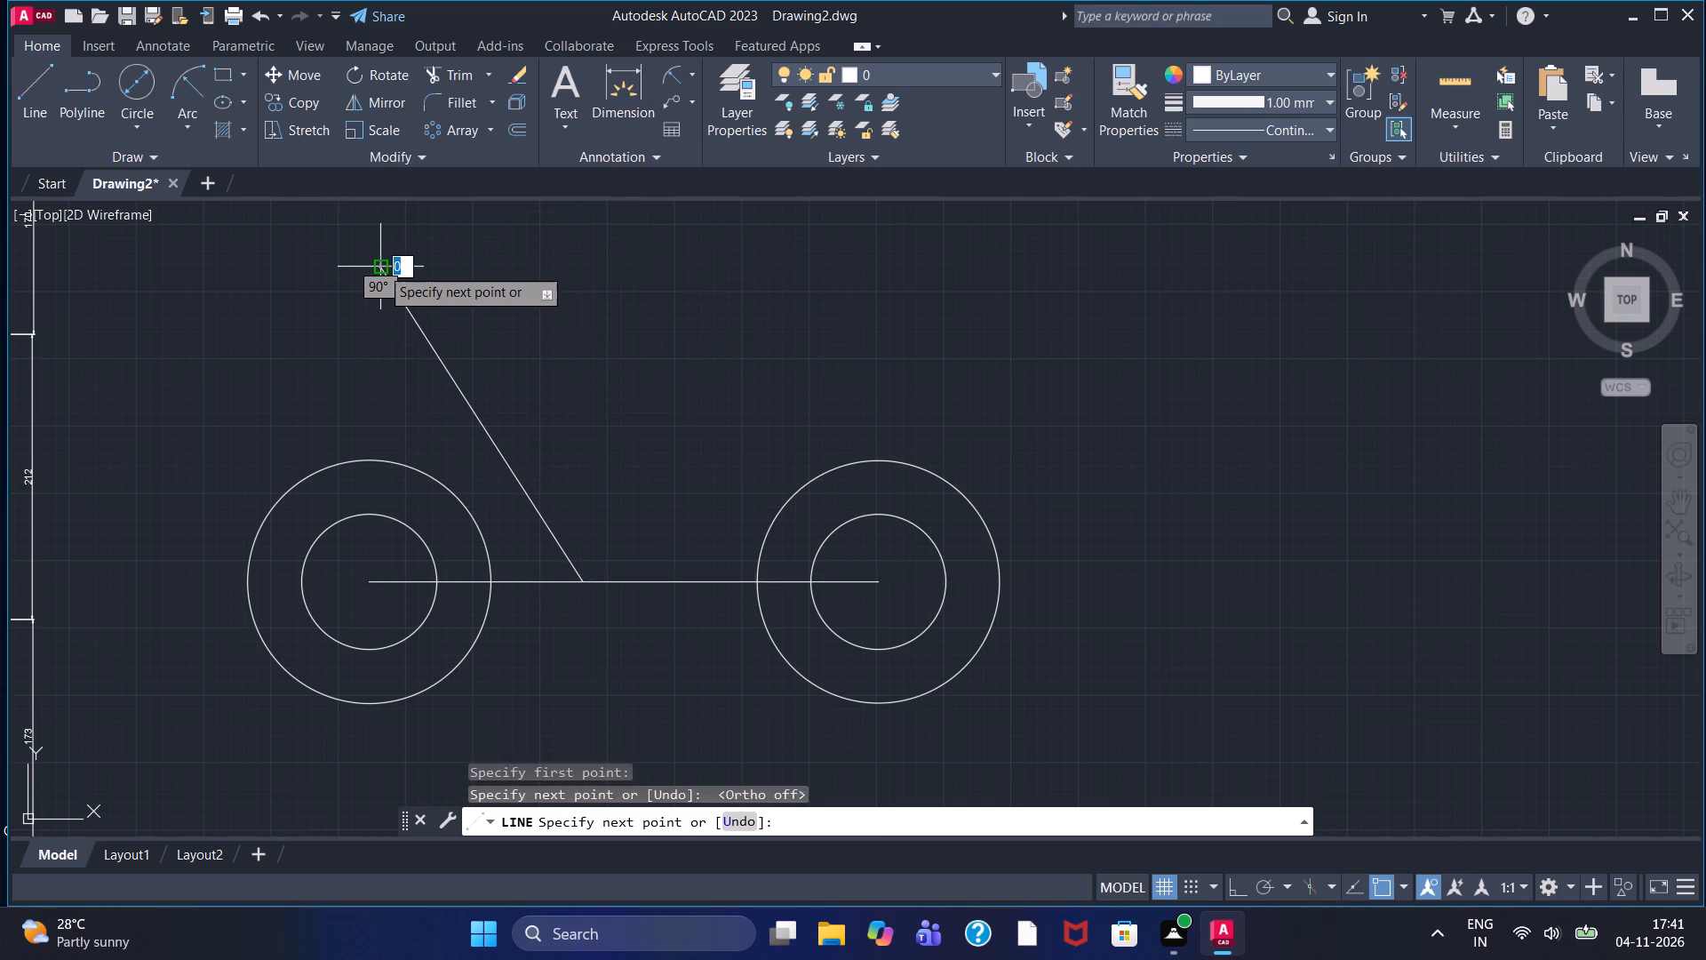
right_click(380, 267)
double_click(409, 277)
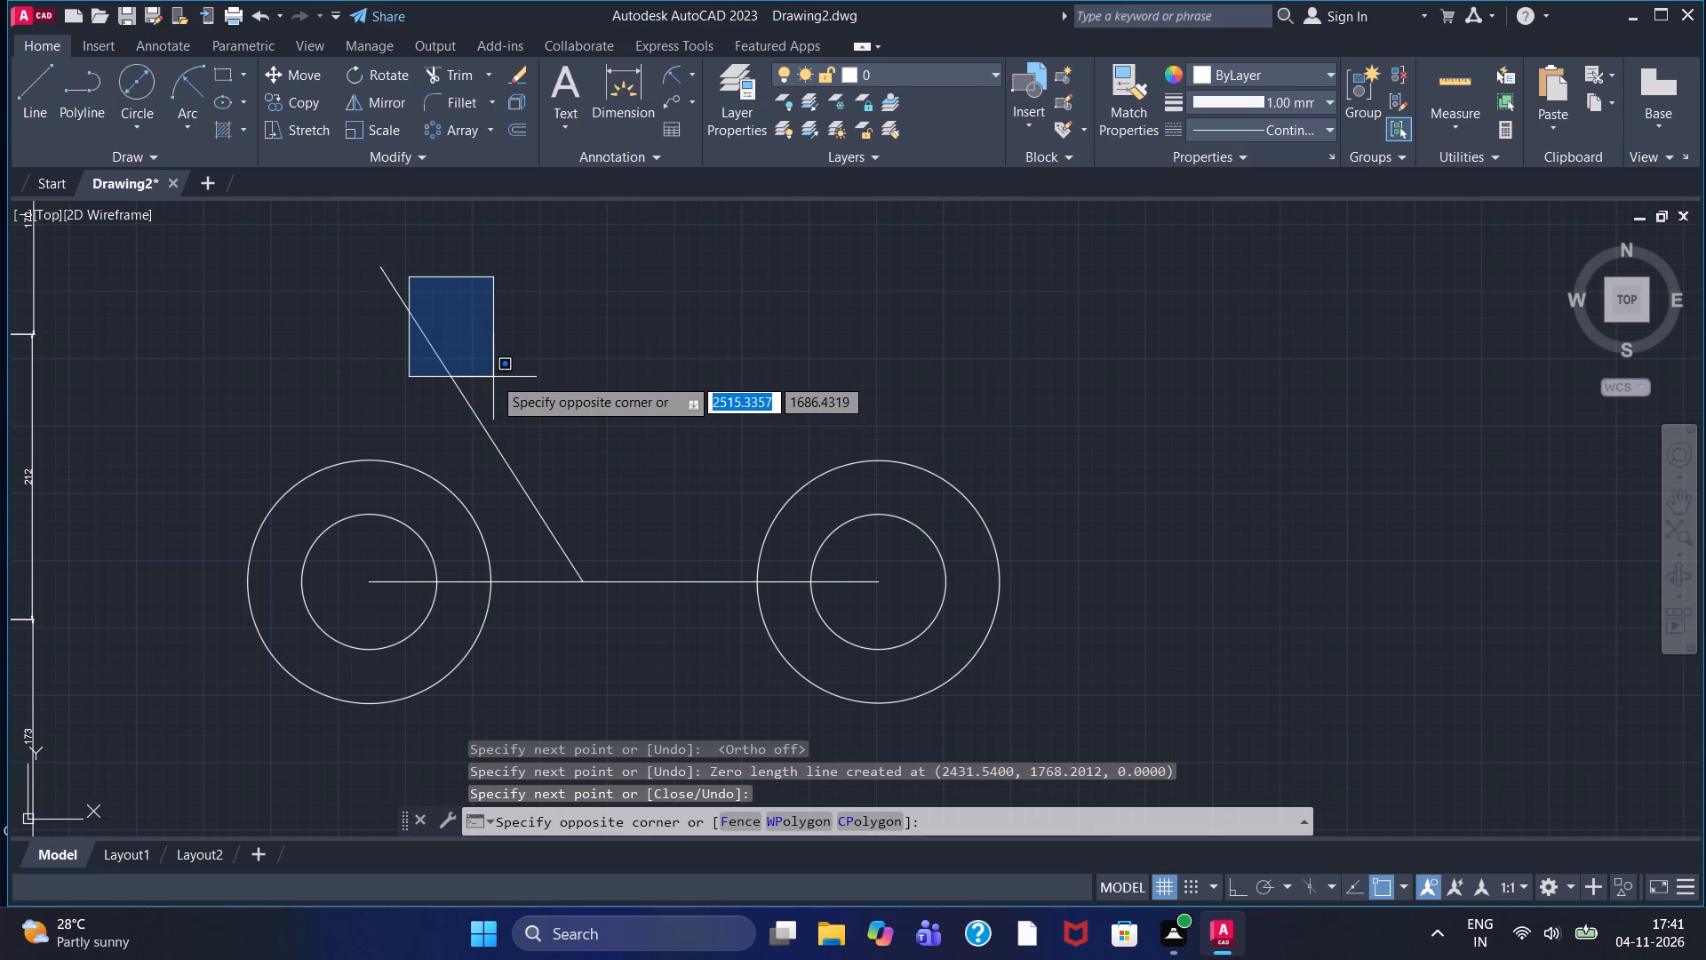
key(Escape)
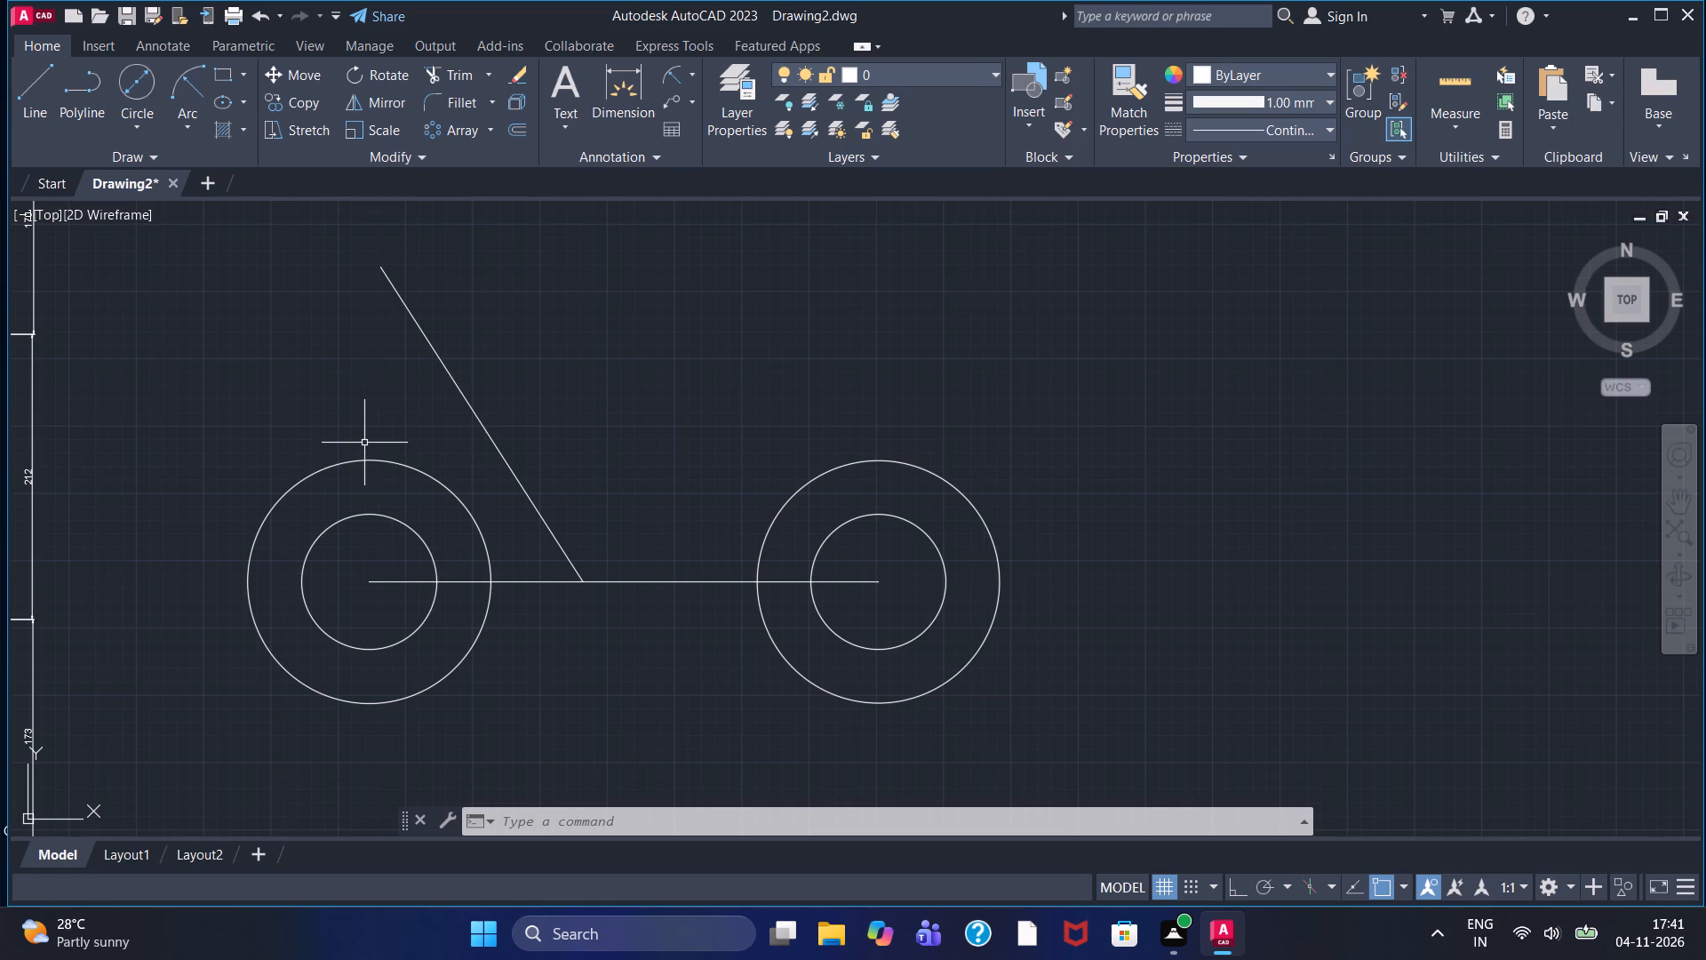
Draw a steep, slightly leaning line from the top of the west wheel's outer circle up past the slanted line's upper end.
click(38, 93)
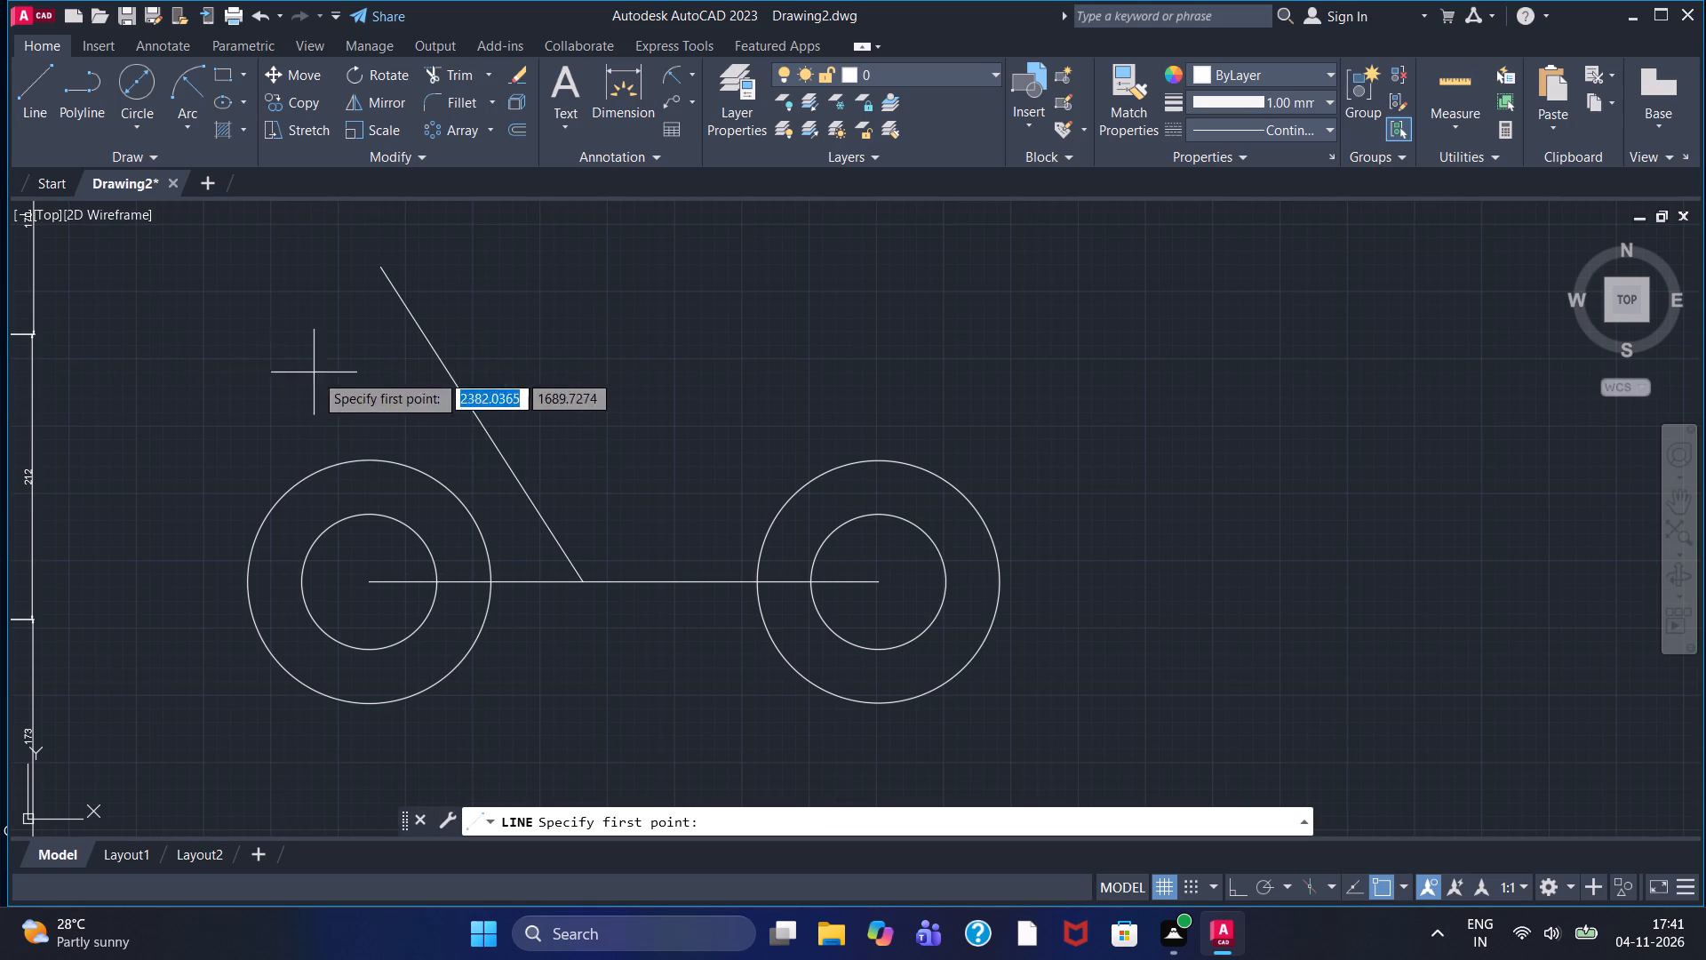
click(336, 459)
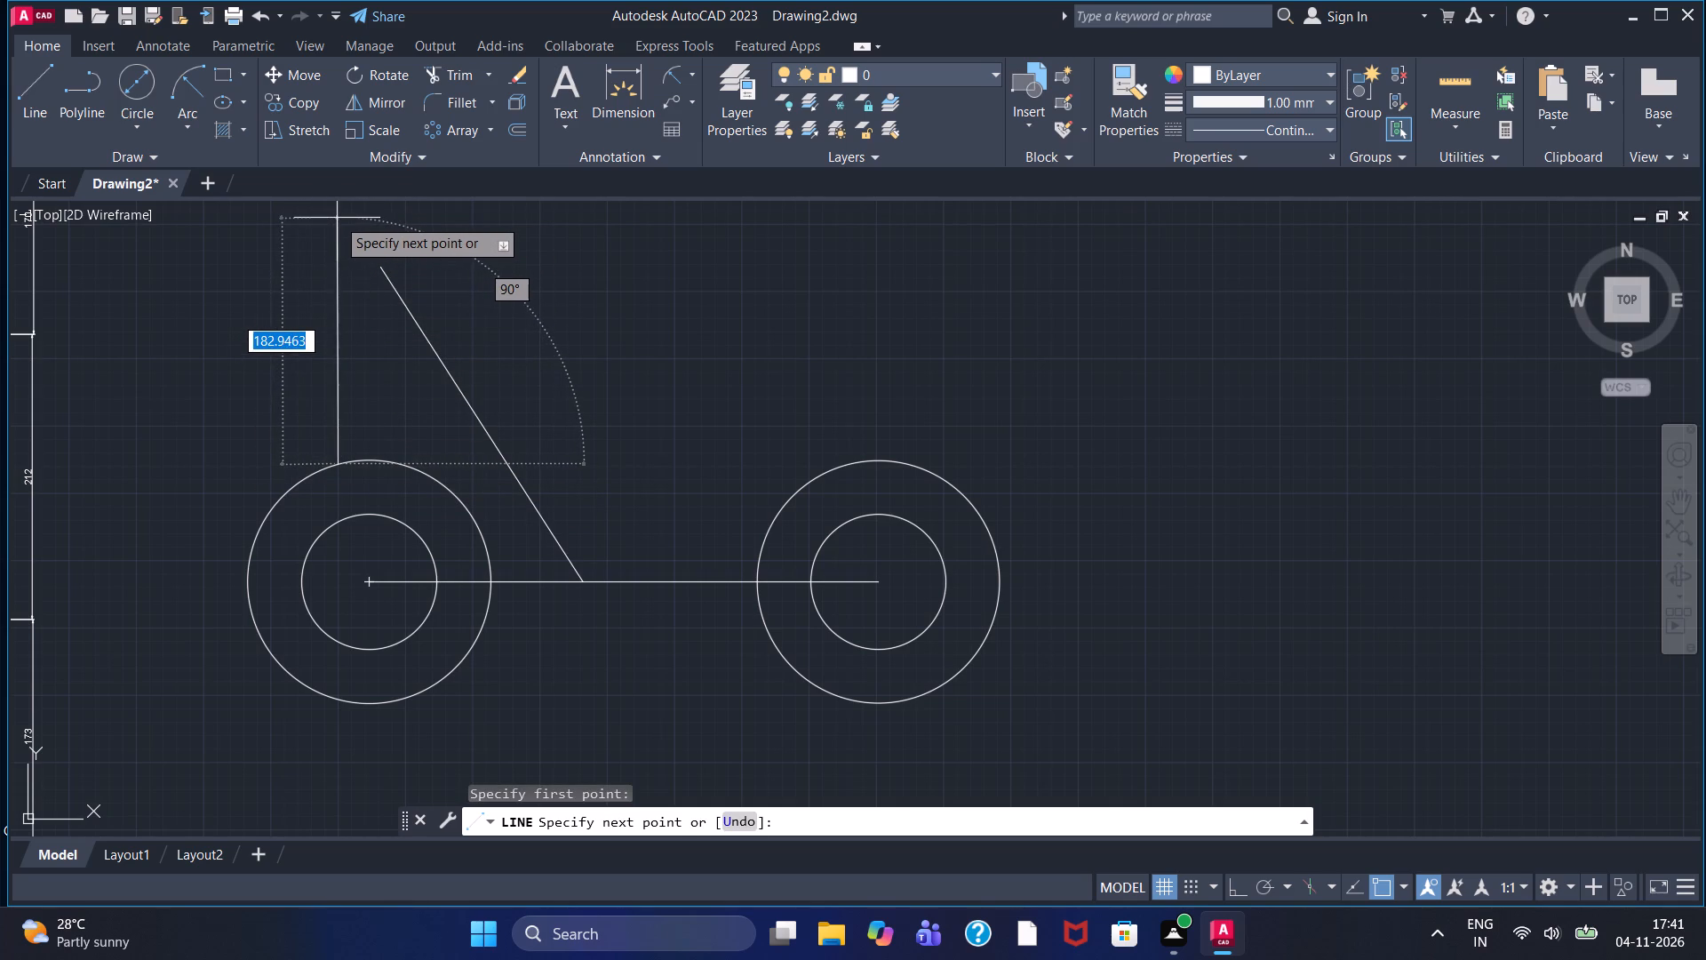
click(363, 208)
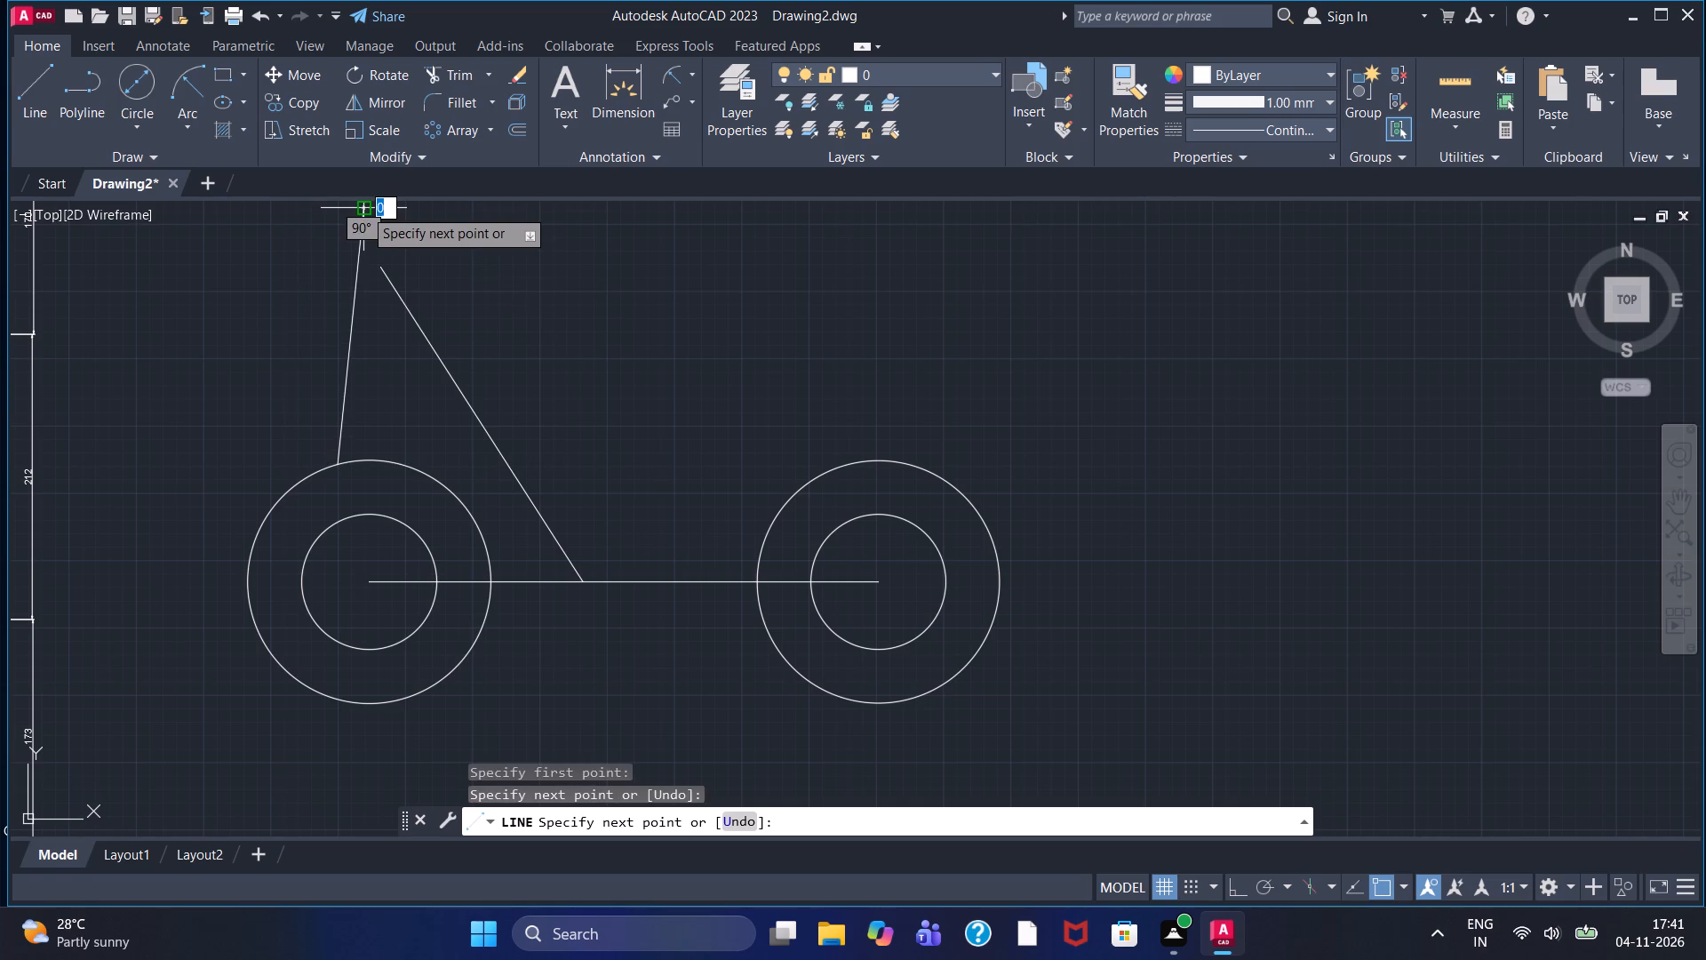
key(Escape)
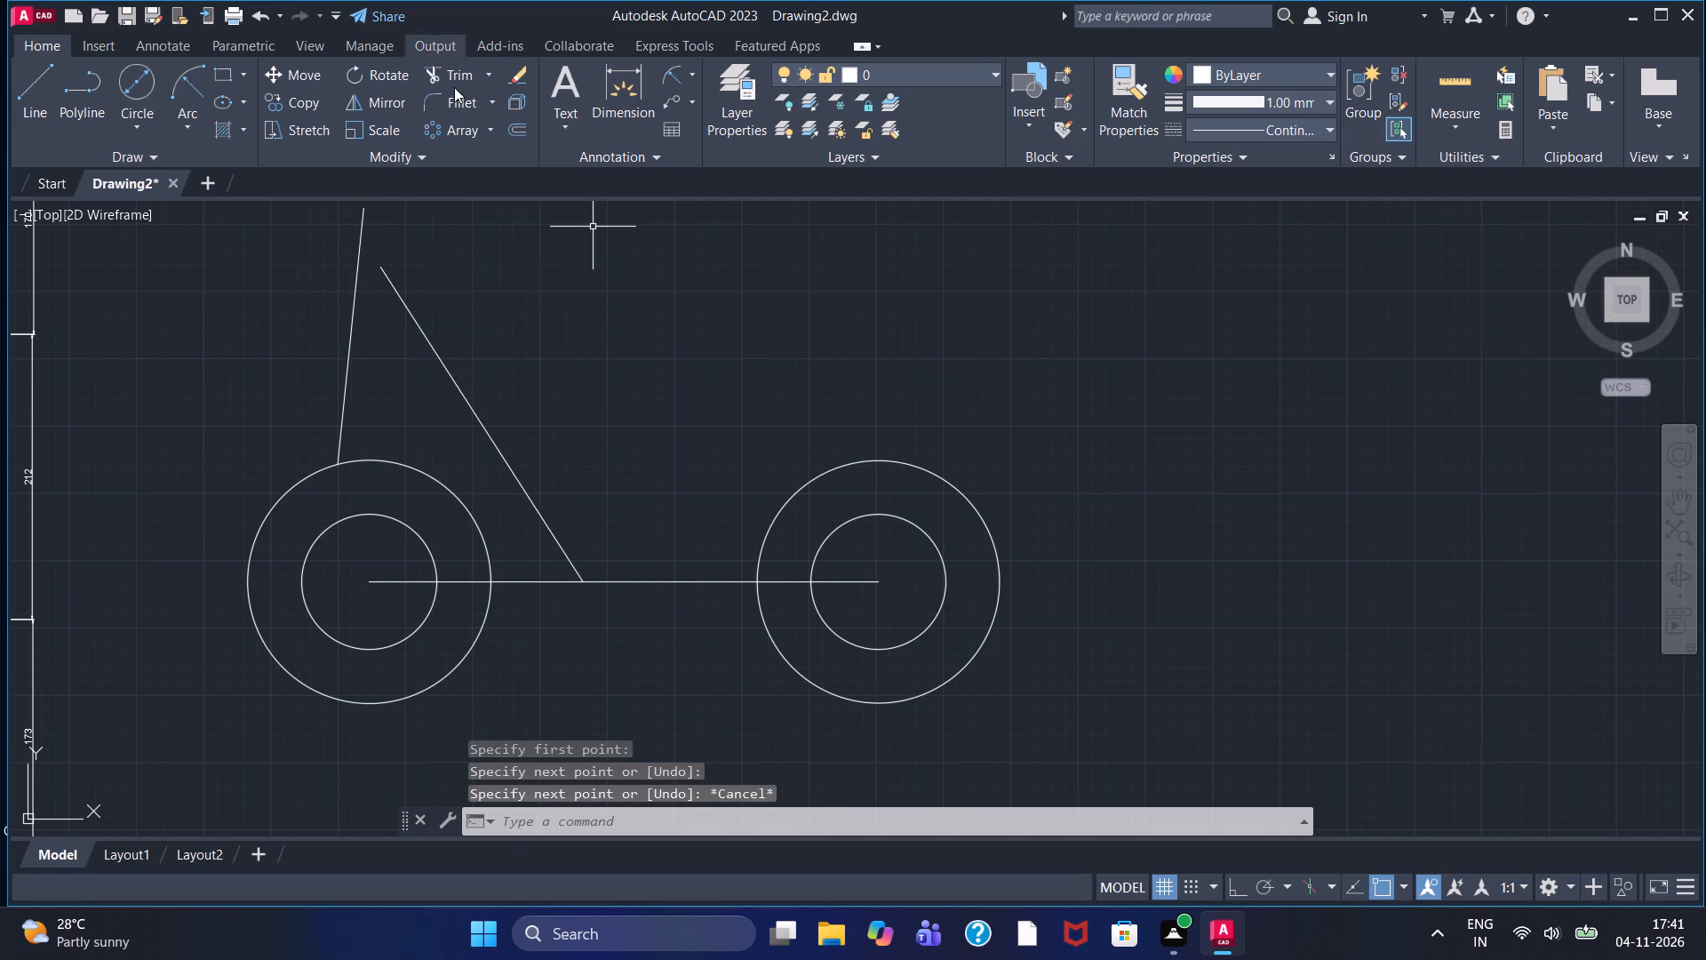
Offset the steep line about 15 to its east side and the slanted line about 17 to its upper side, using the Through option.
click(524, 124)
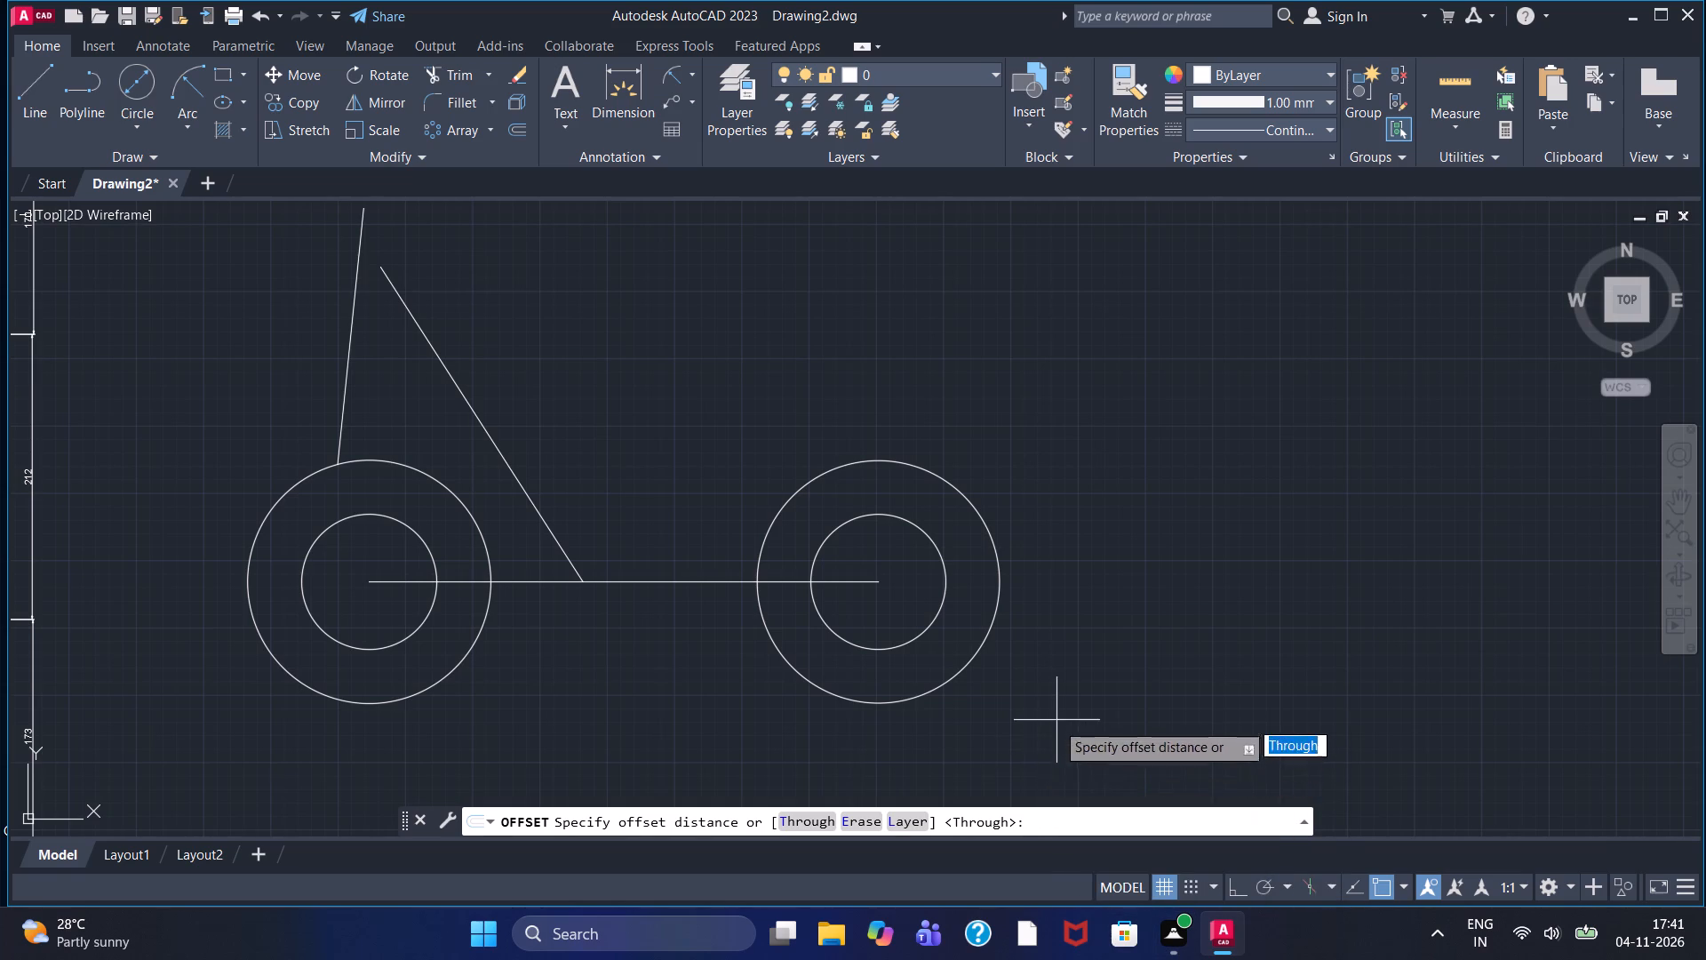
click(791, 819)
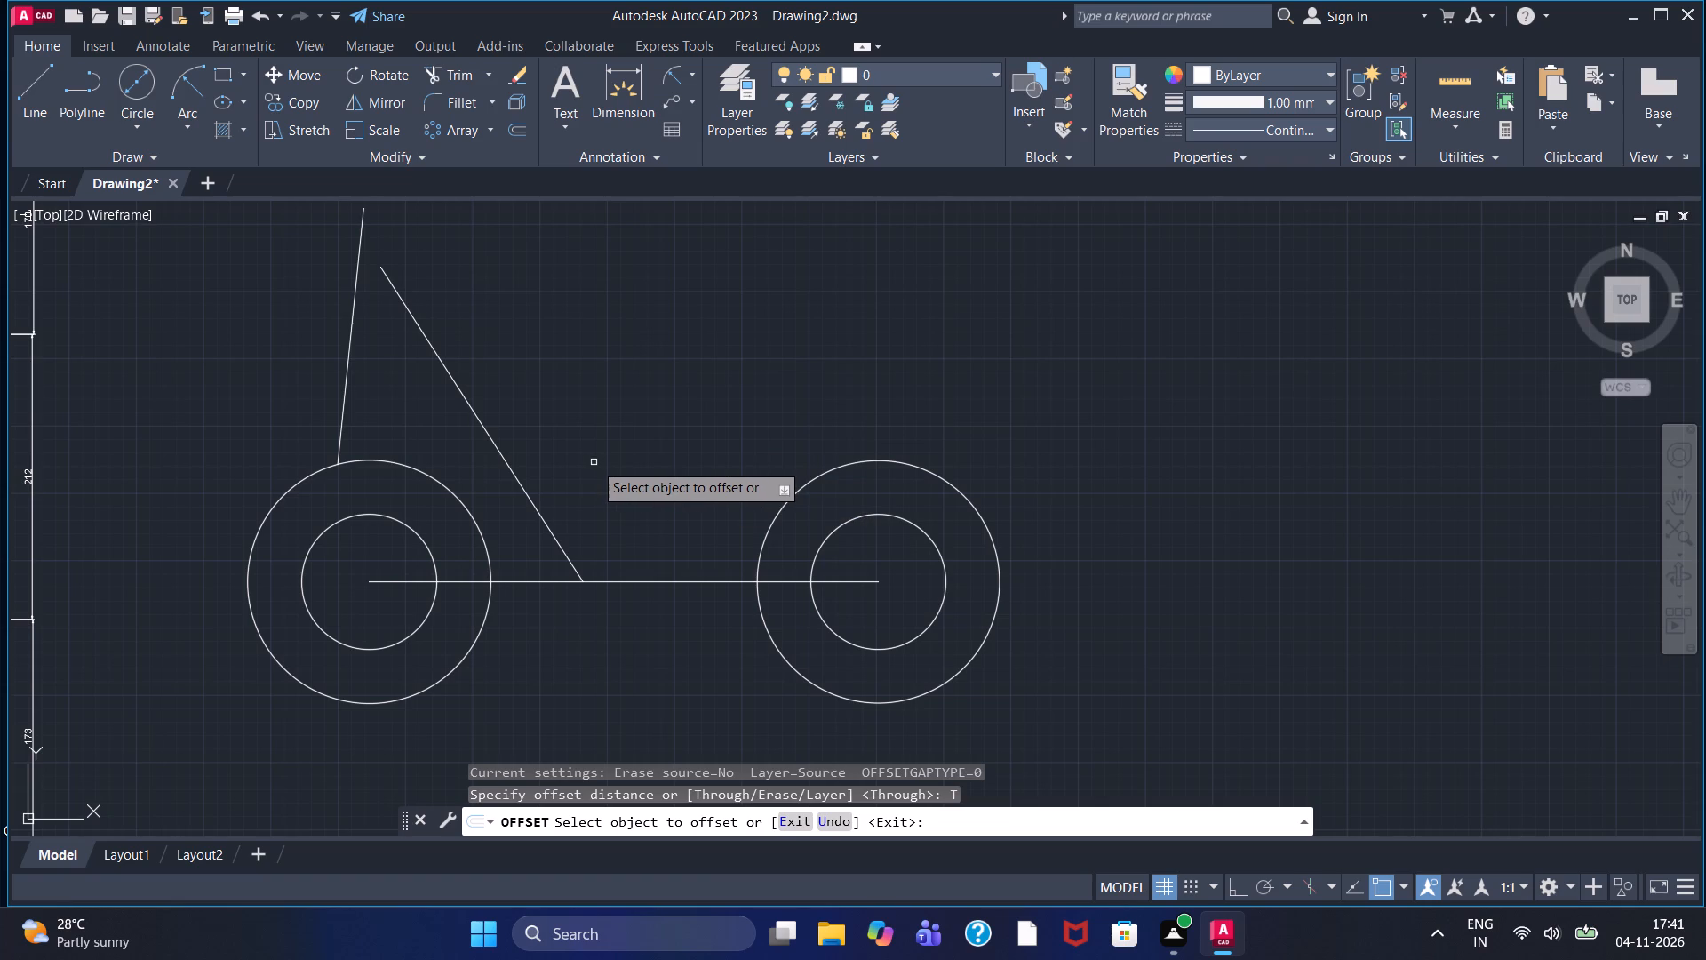
double_click(347, 372)
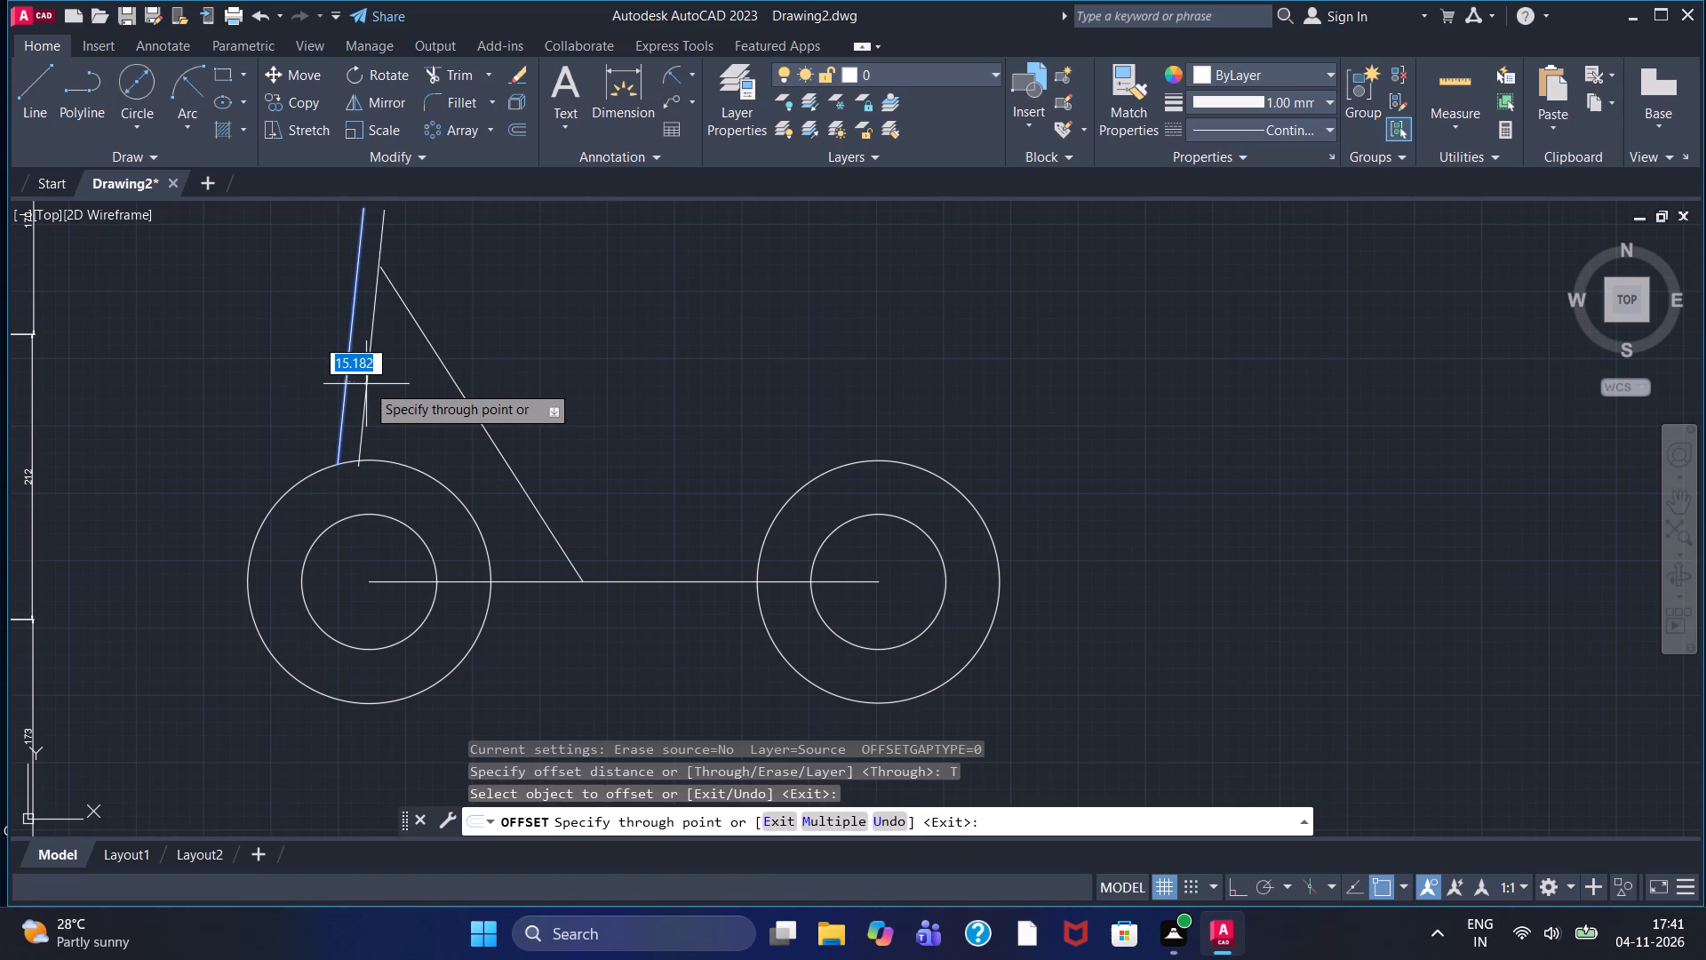
double_click(366, 384)
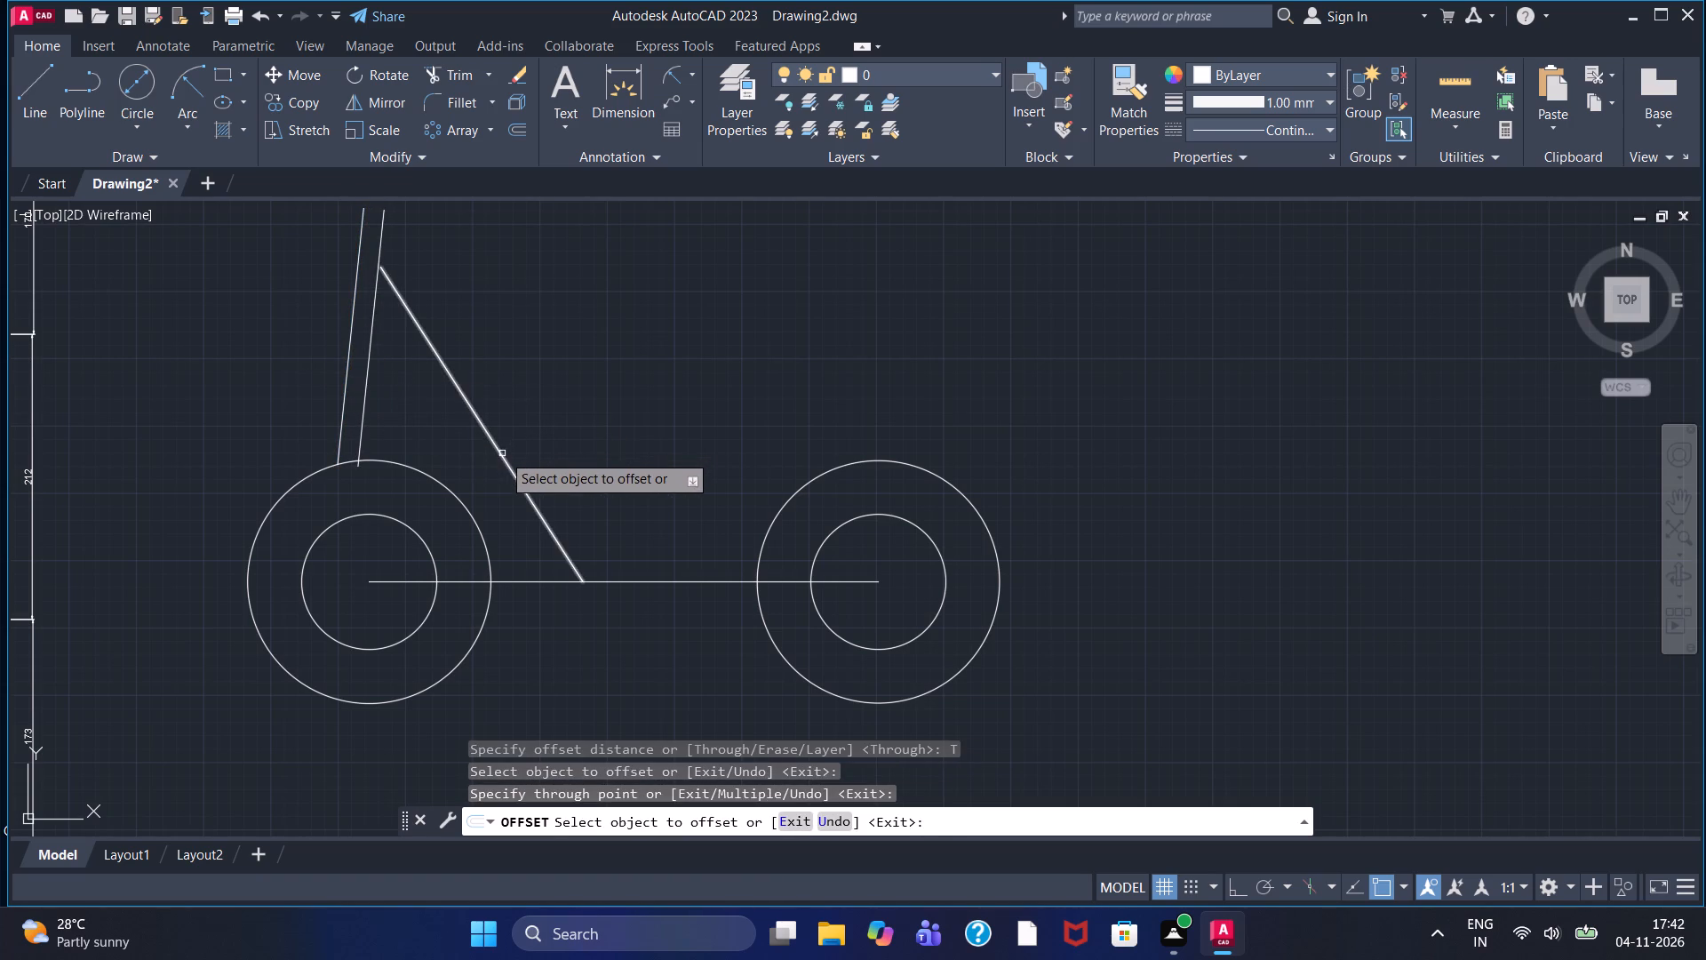
click(502, 453)
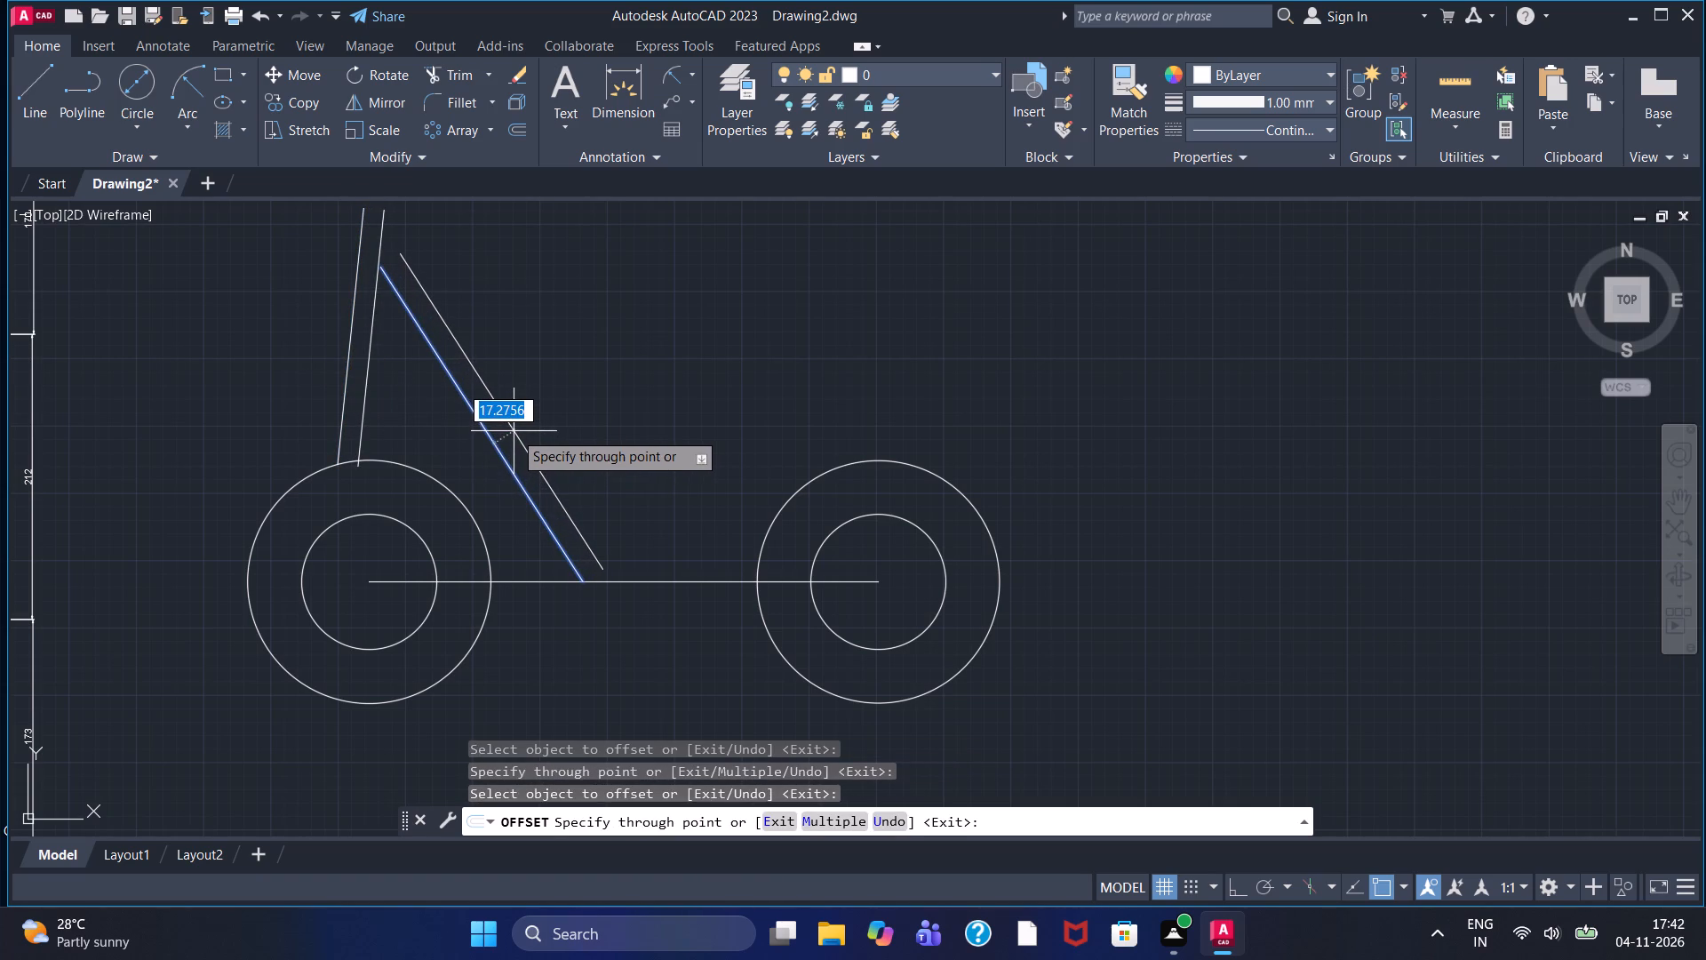
double_click(514, 431)
key(Escape)
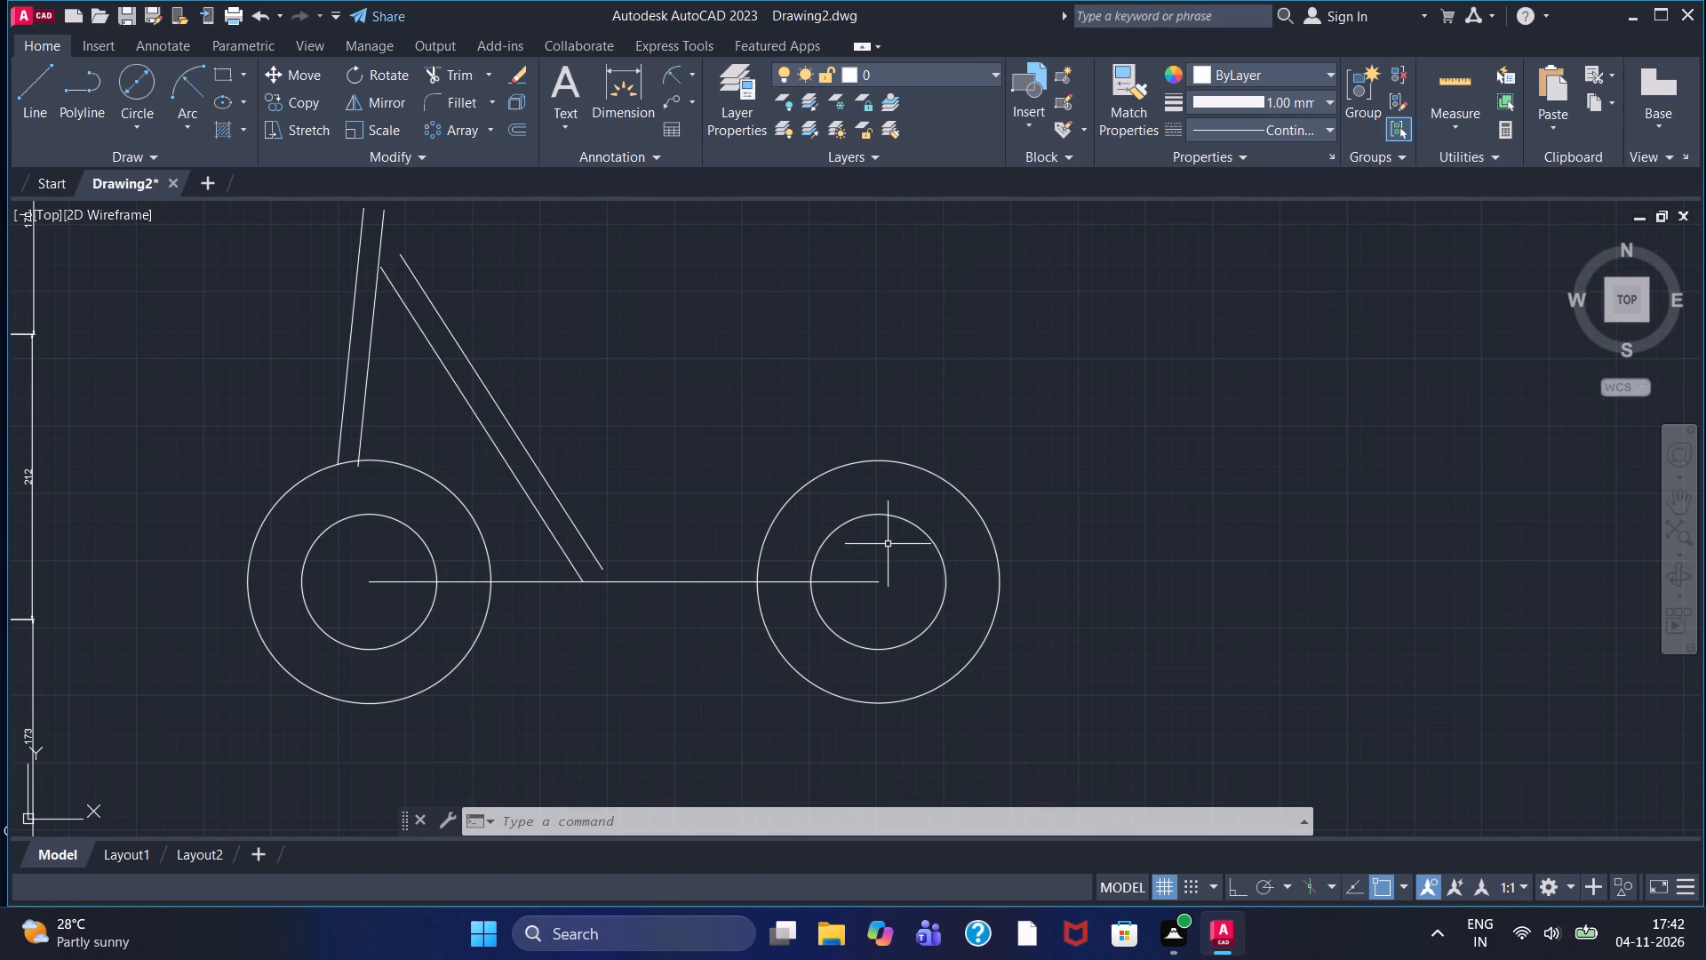
Extend the upper ends of both slanted lines to the steep offset line, and the slanted offset line's lower end to the centre line.
scroll(920, 534, up, 1)
scroll(920, 534, down, 1)
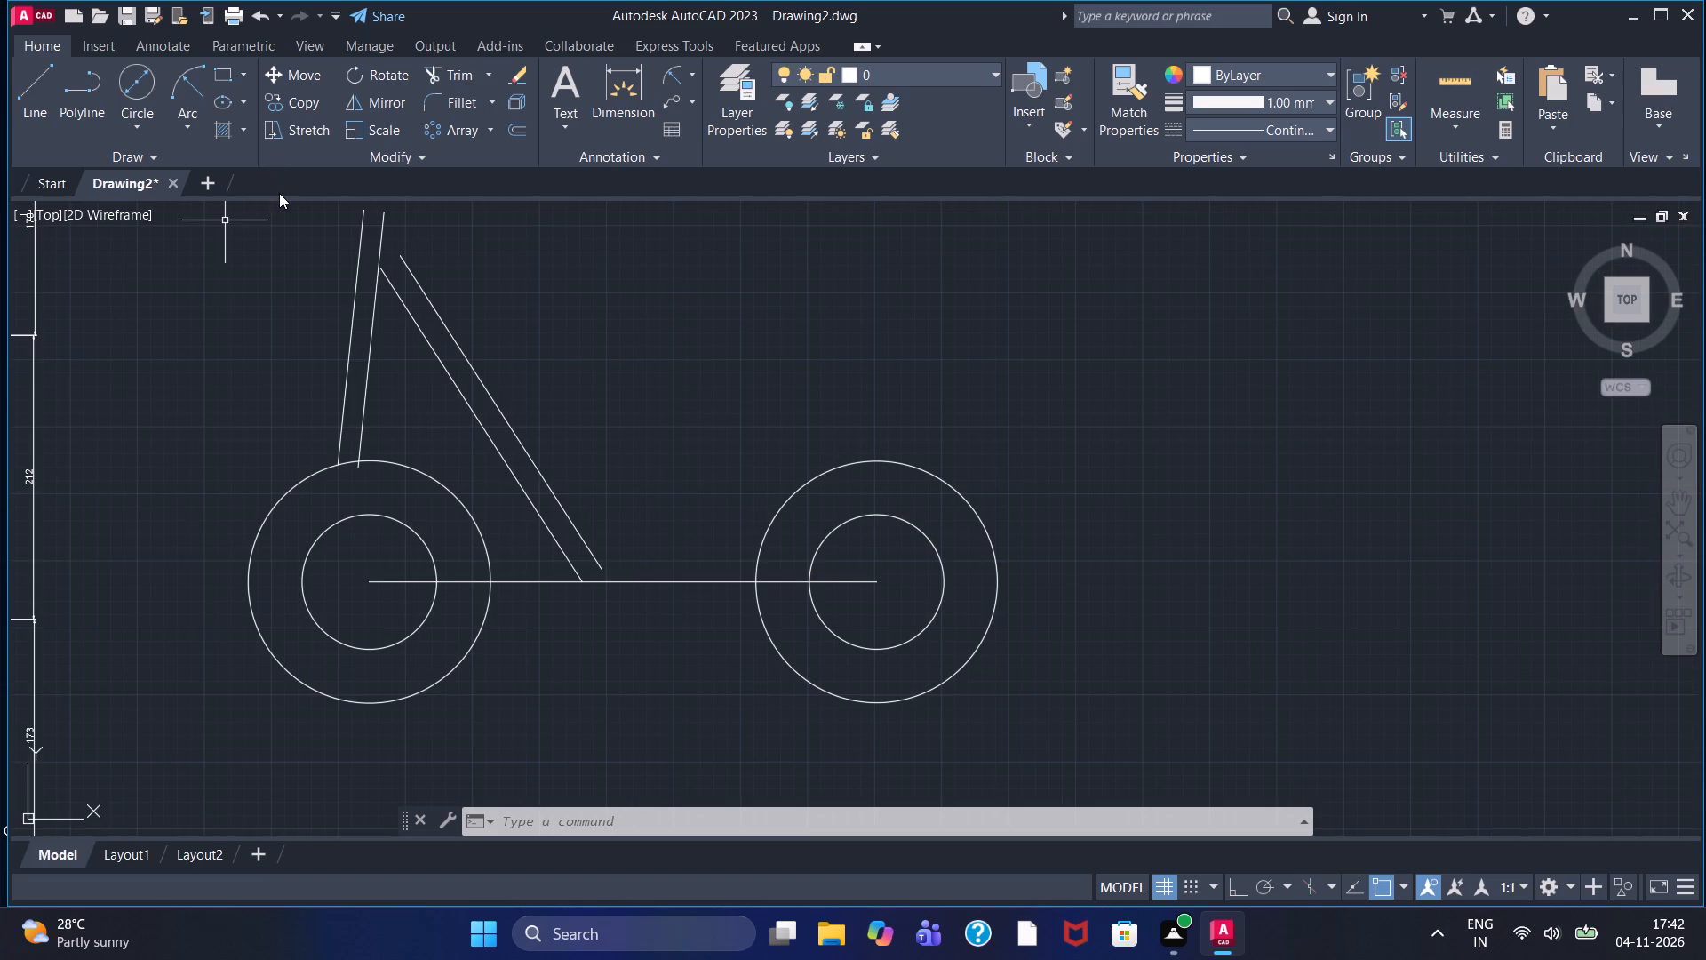
key(r)
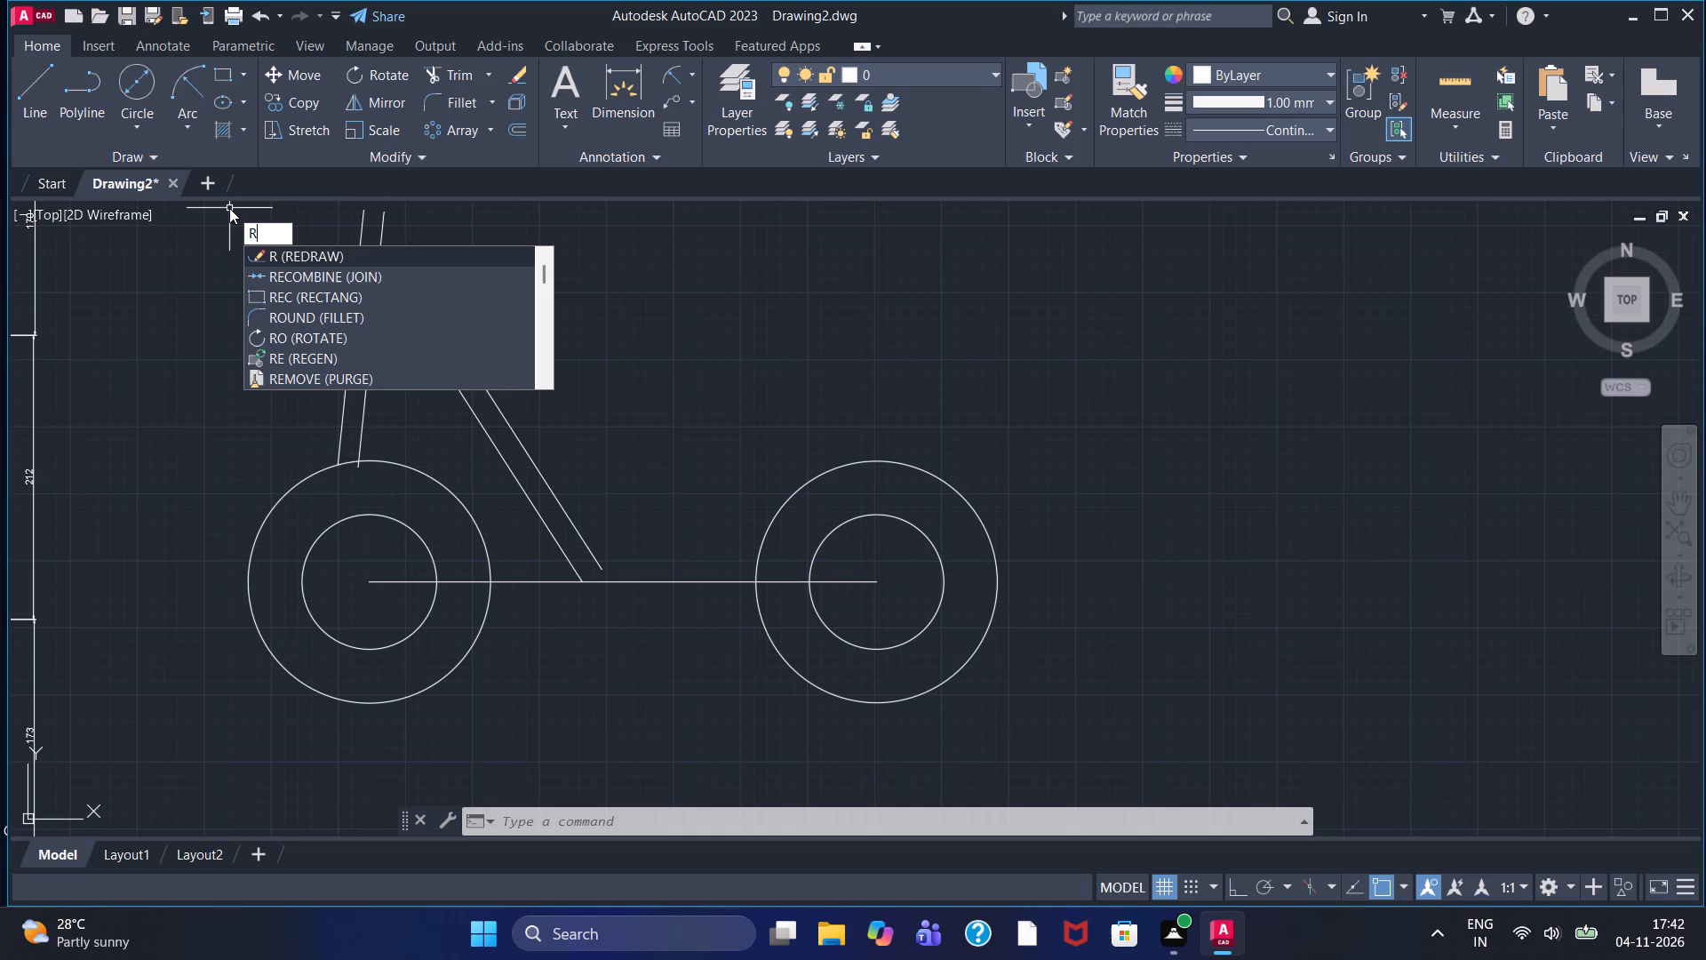
key(BackSpace)
key(e)
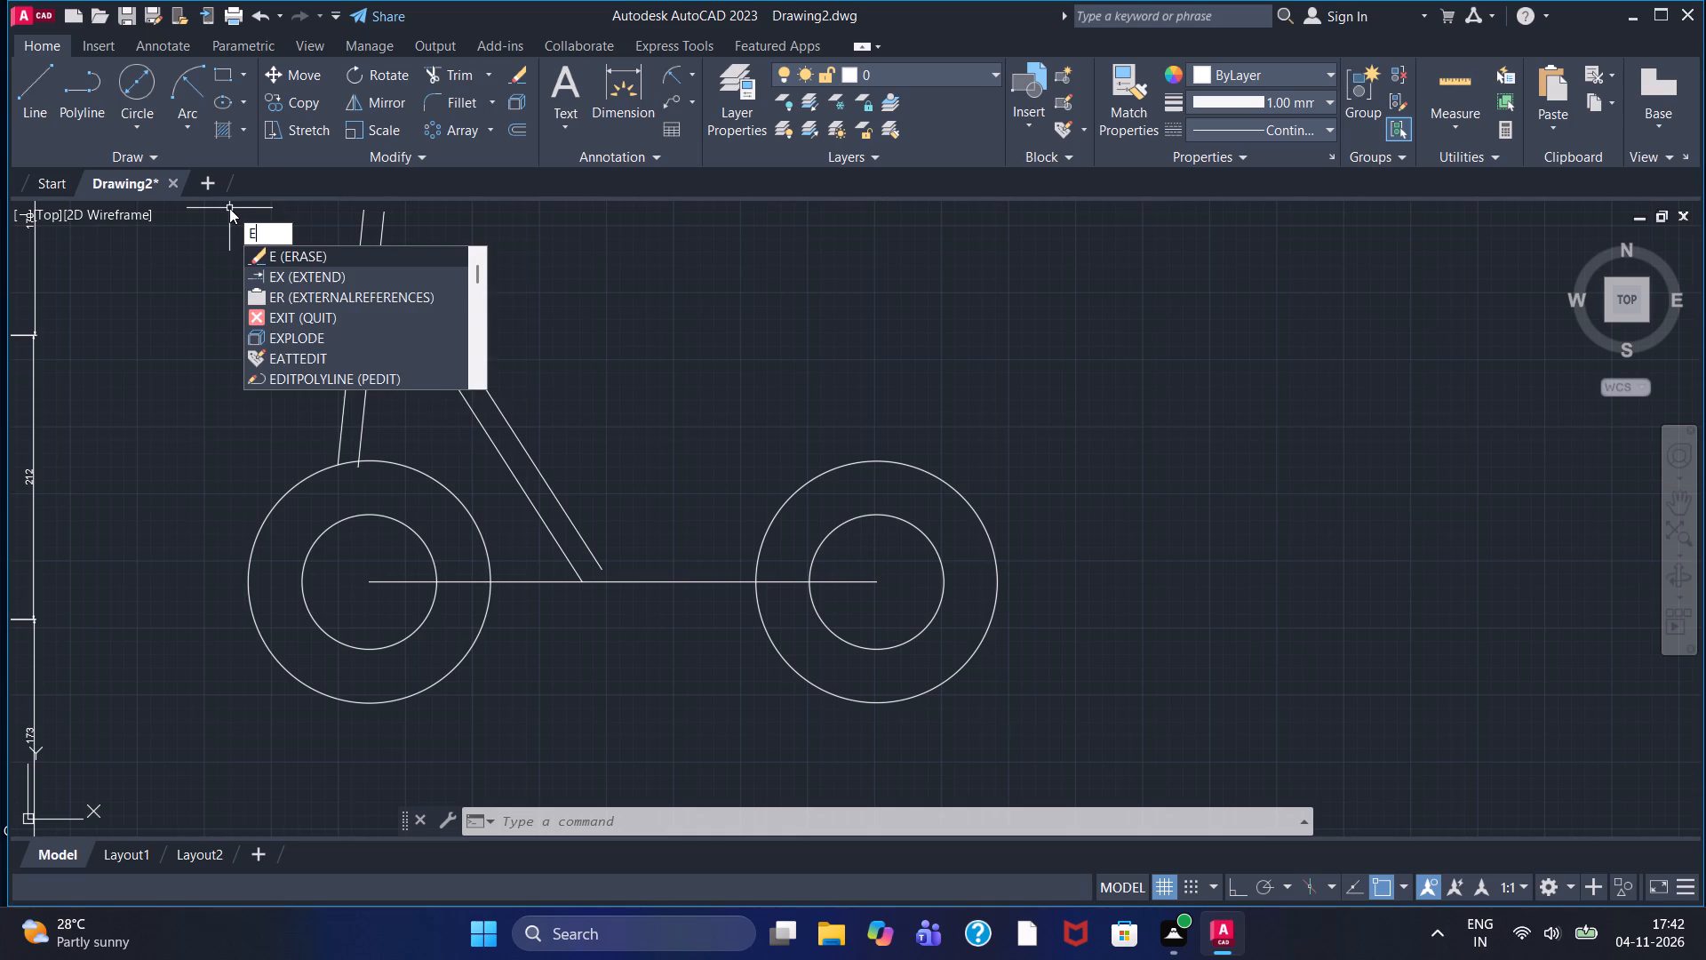
key(c)
key(BackSpace)
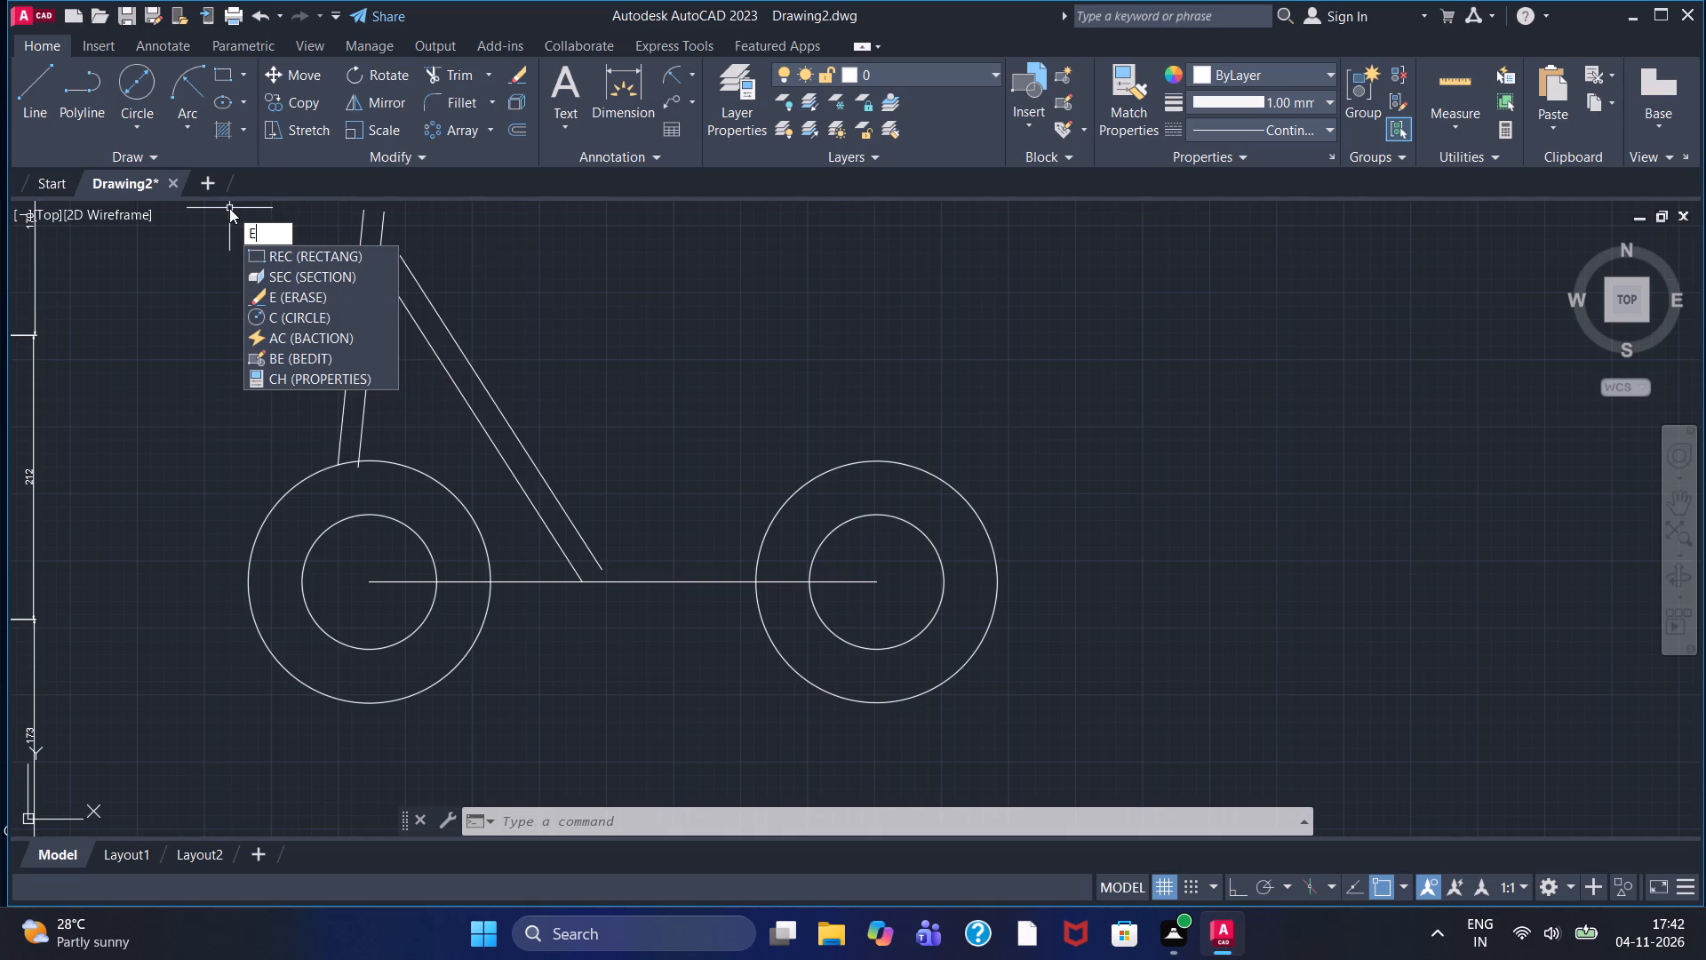
click(308, 277)
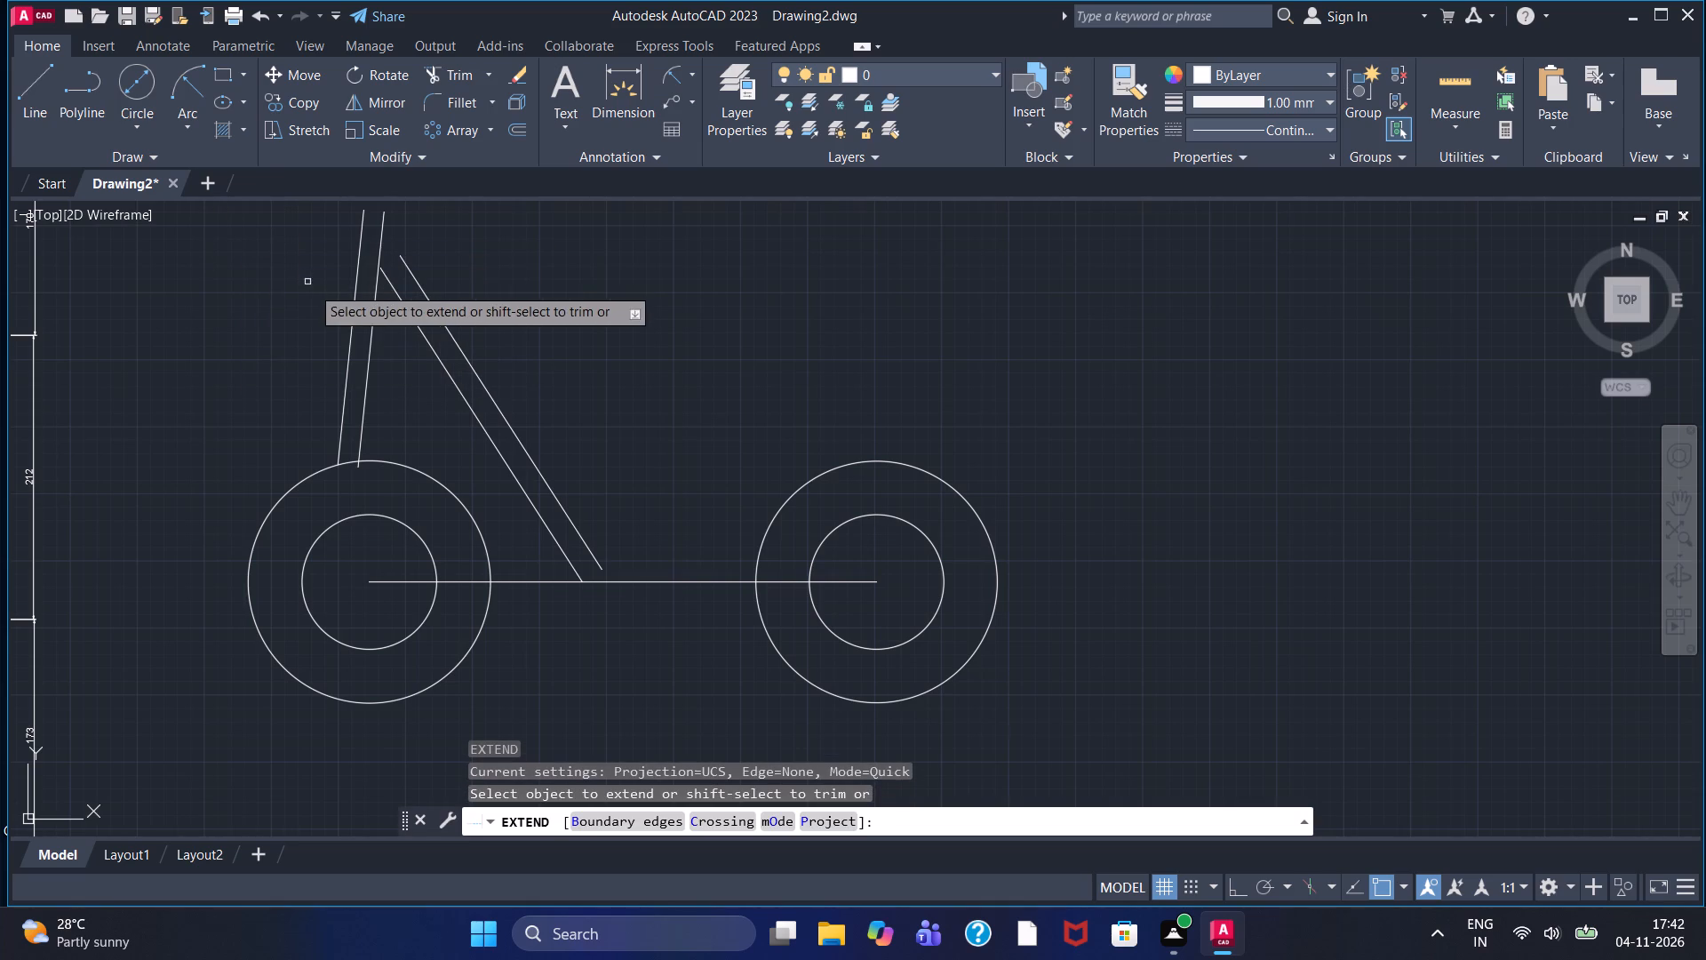
double_click(430, 299)
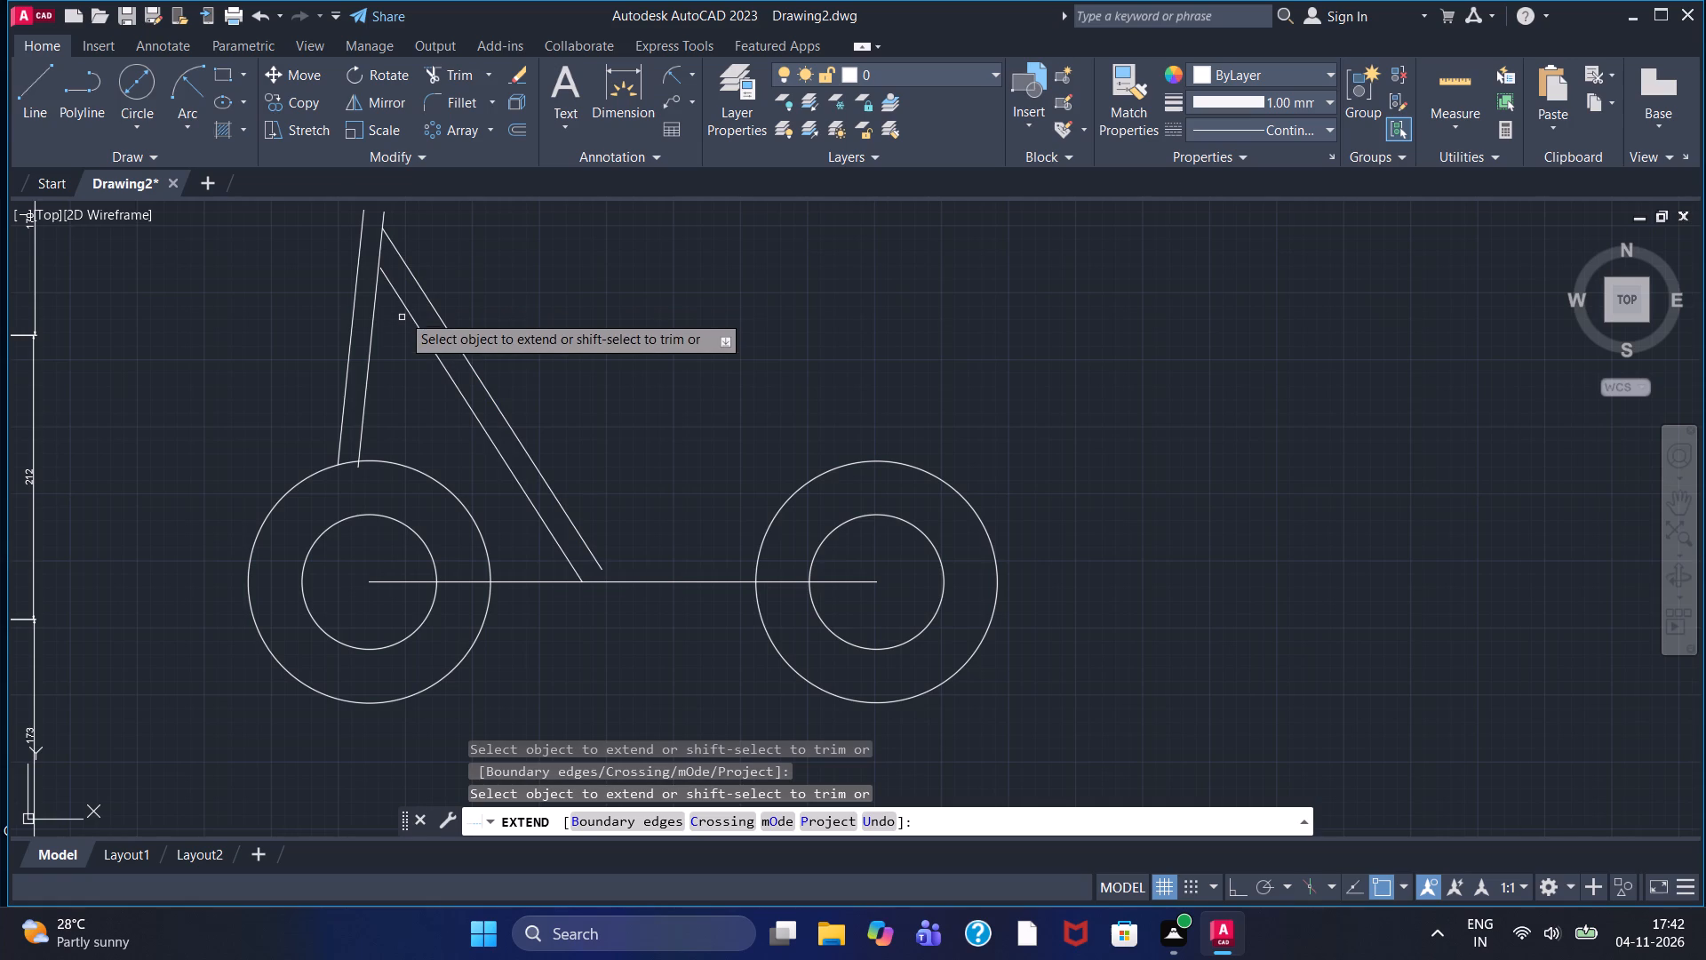
click(402, 299)
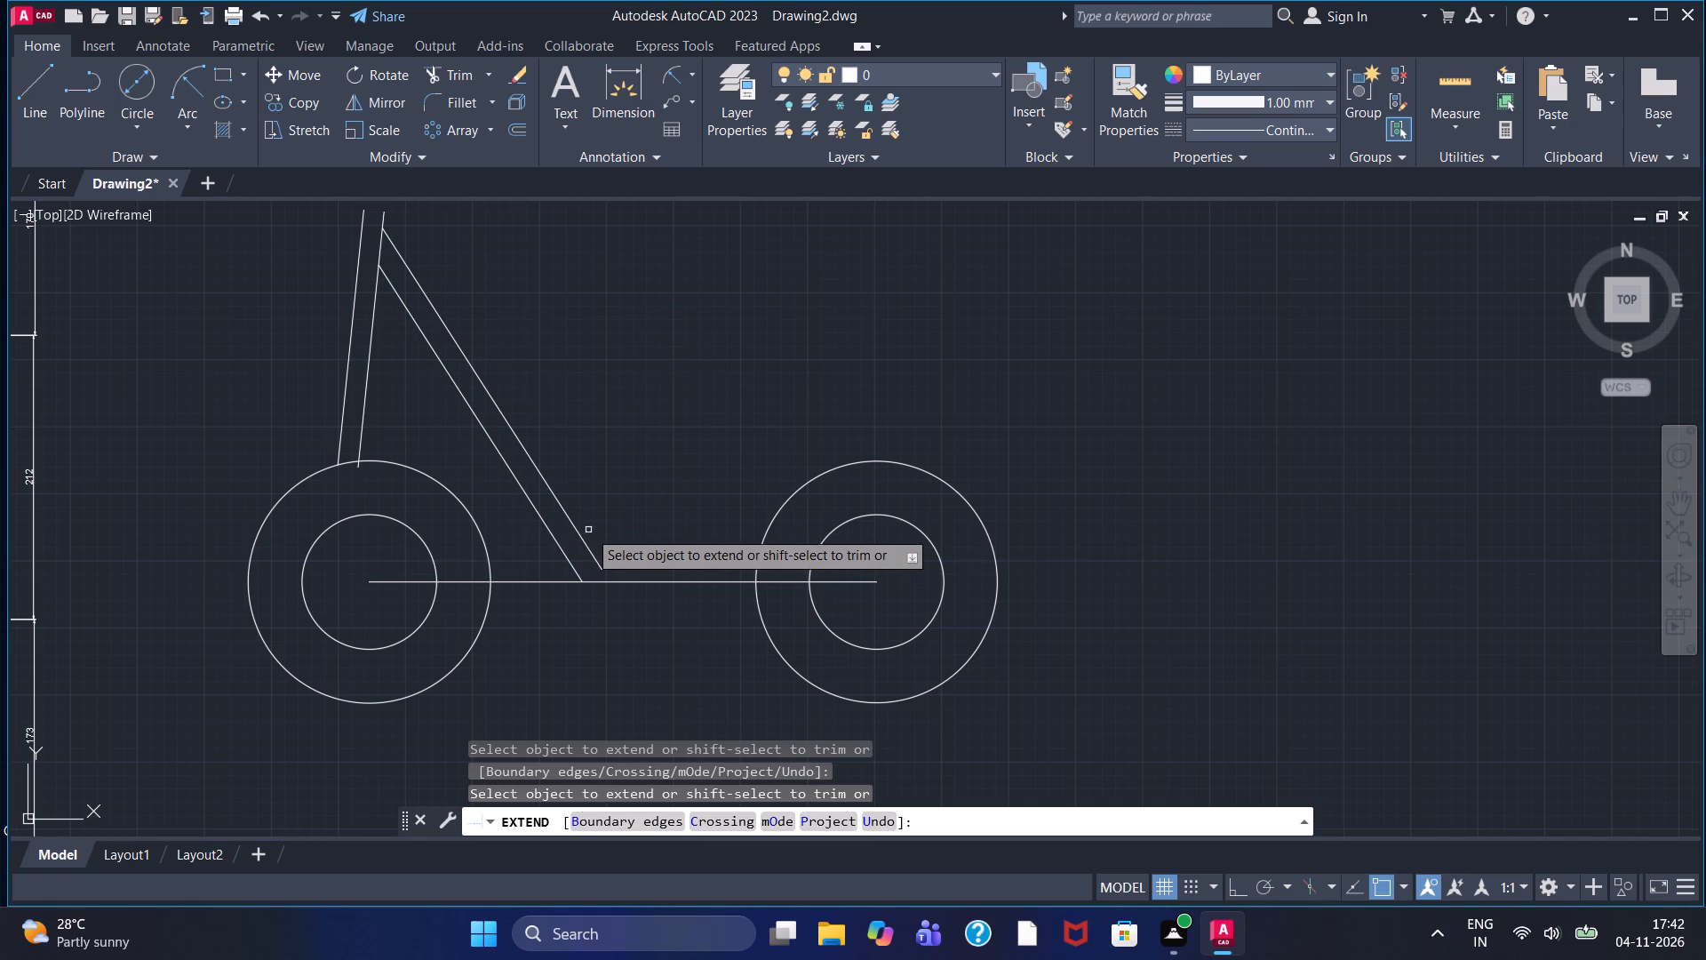
double_click(583, 533)
key(Escape)
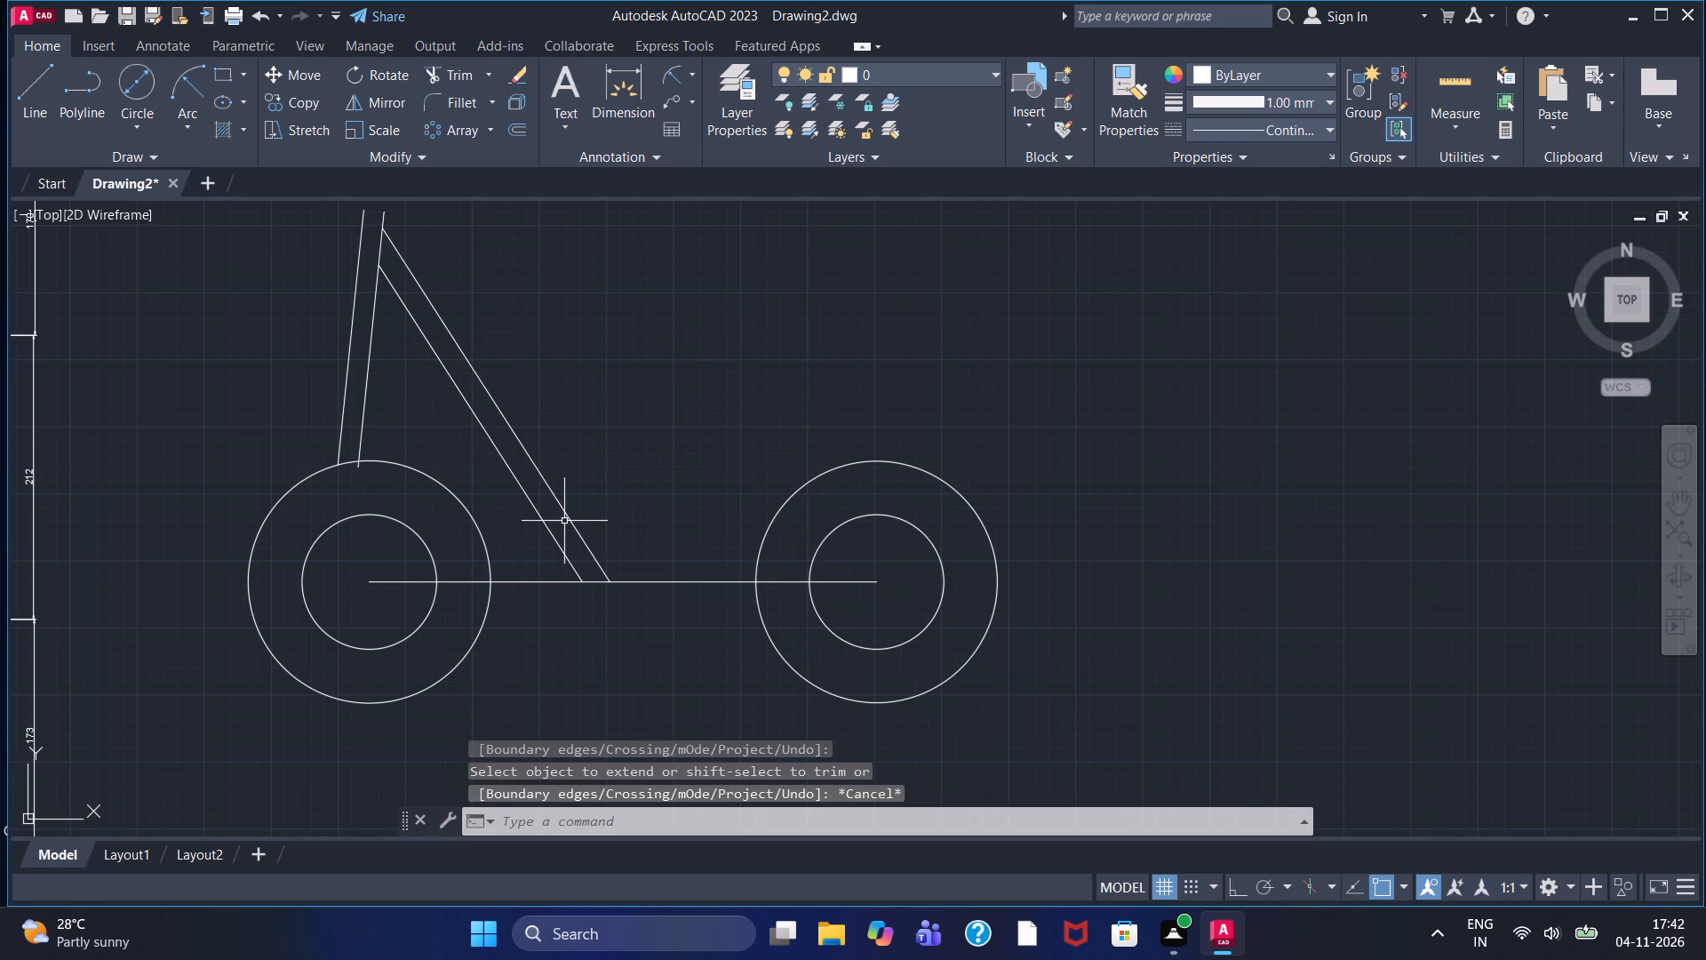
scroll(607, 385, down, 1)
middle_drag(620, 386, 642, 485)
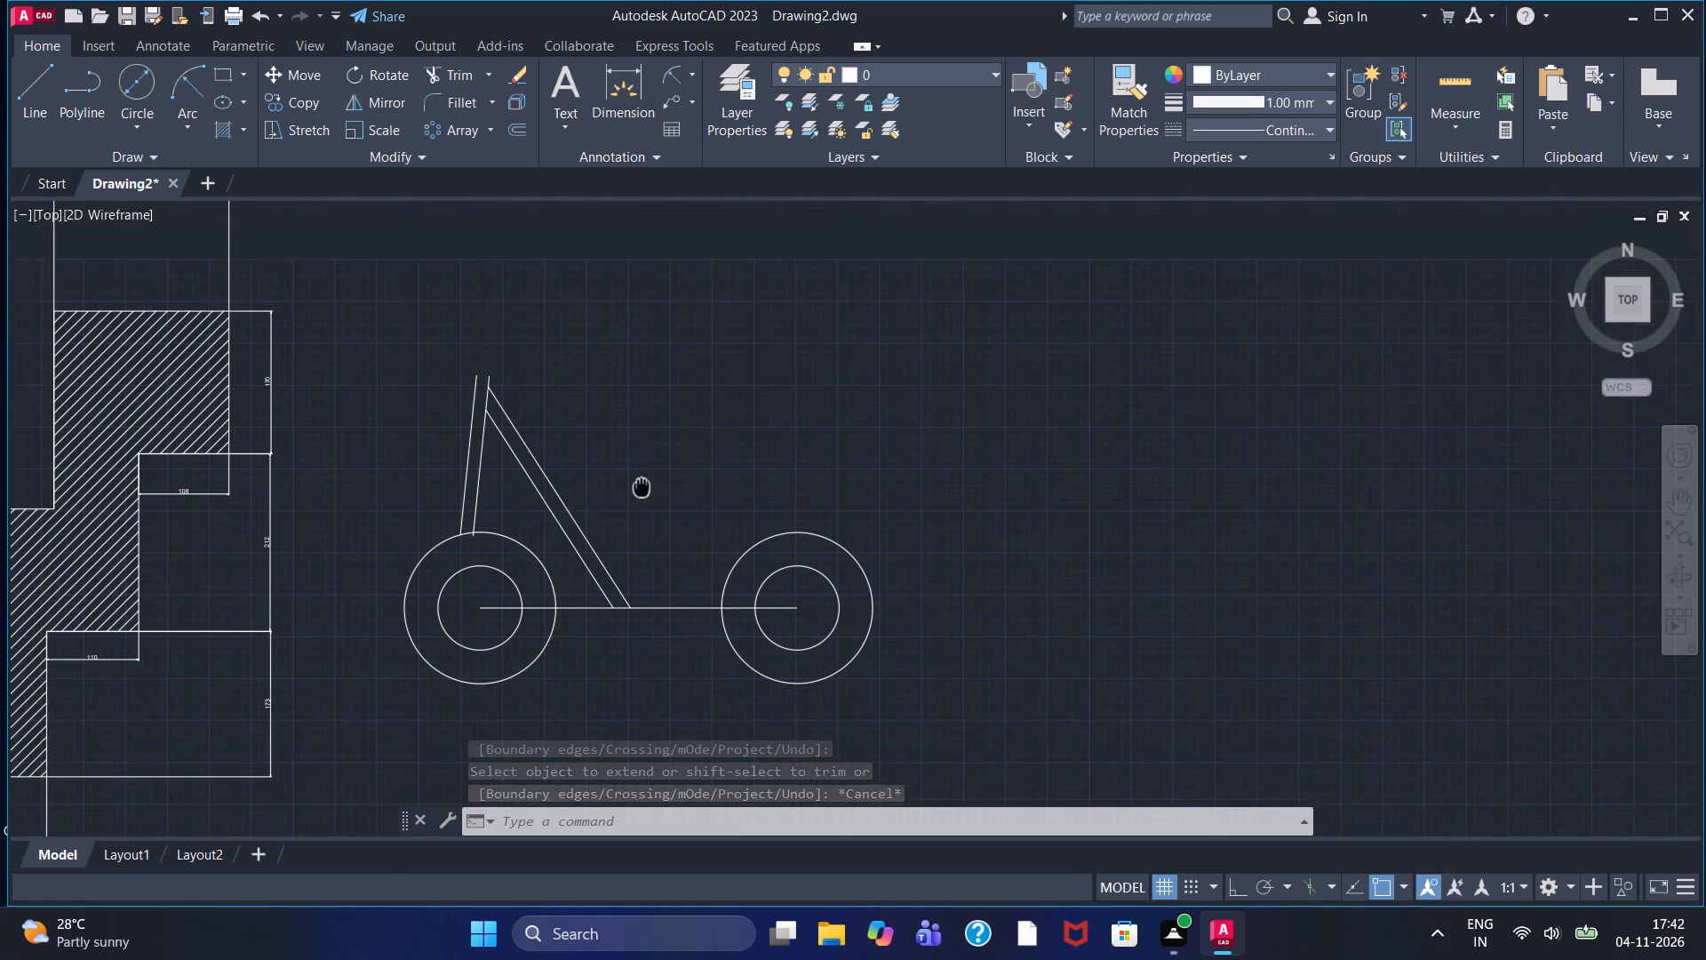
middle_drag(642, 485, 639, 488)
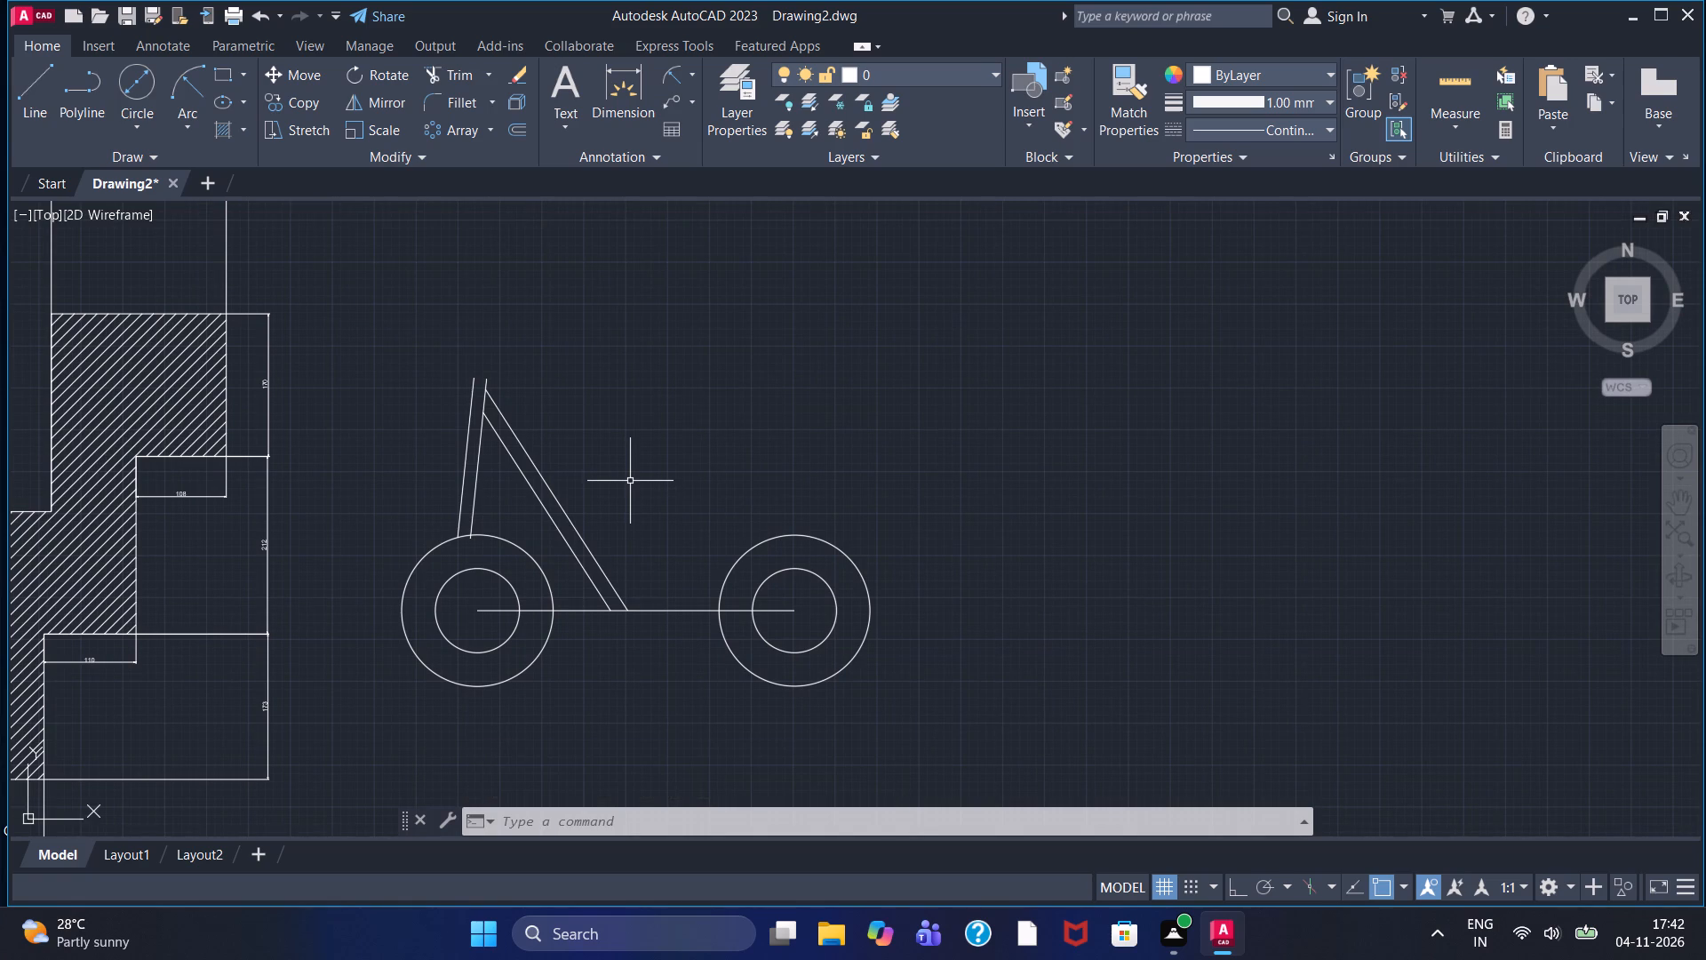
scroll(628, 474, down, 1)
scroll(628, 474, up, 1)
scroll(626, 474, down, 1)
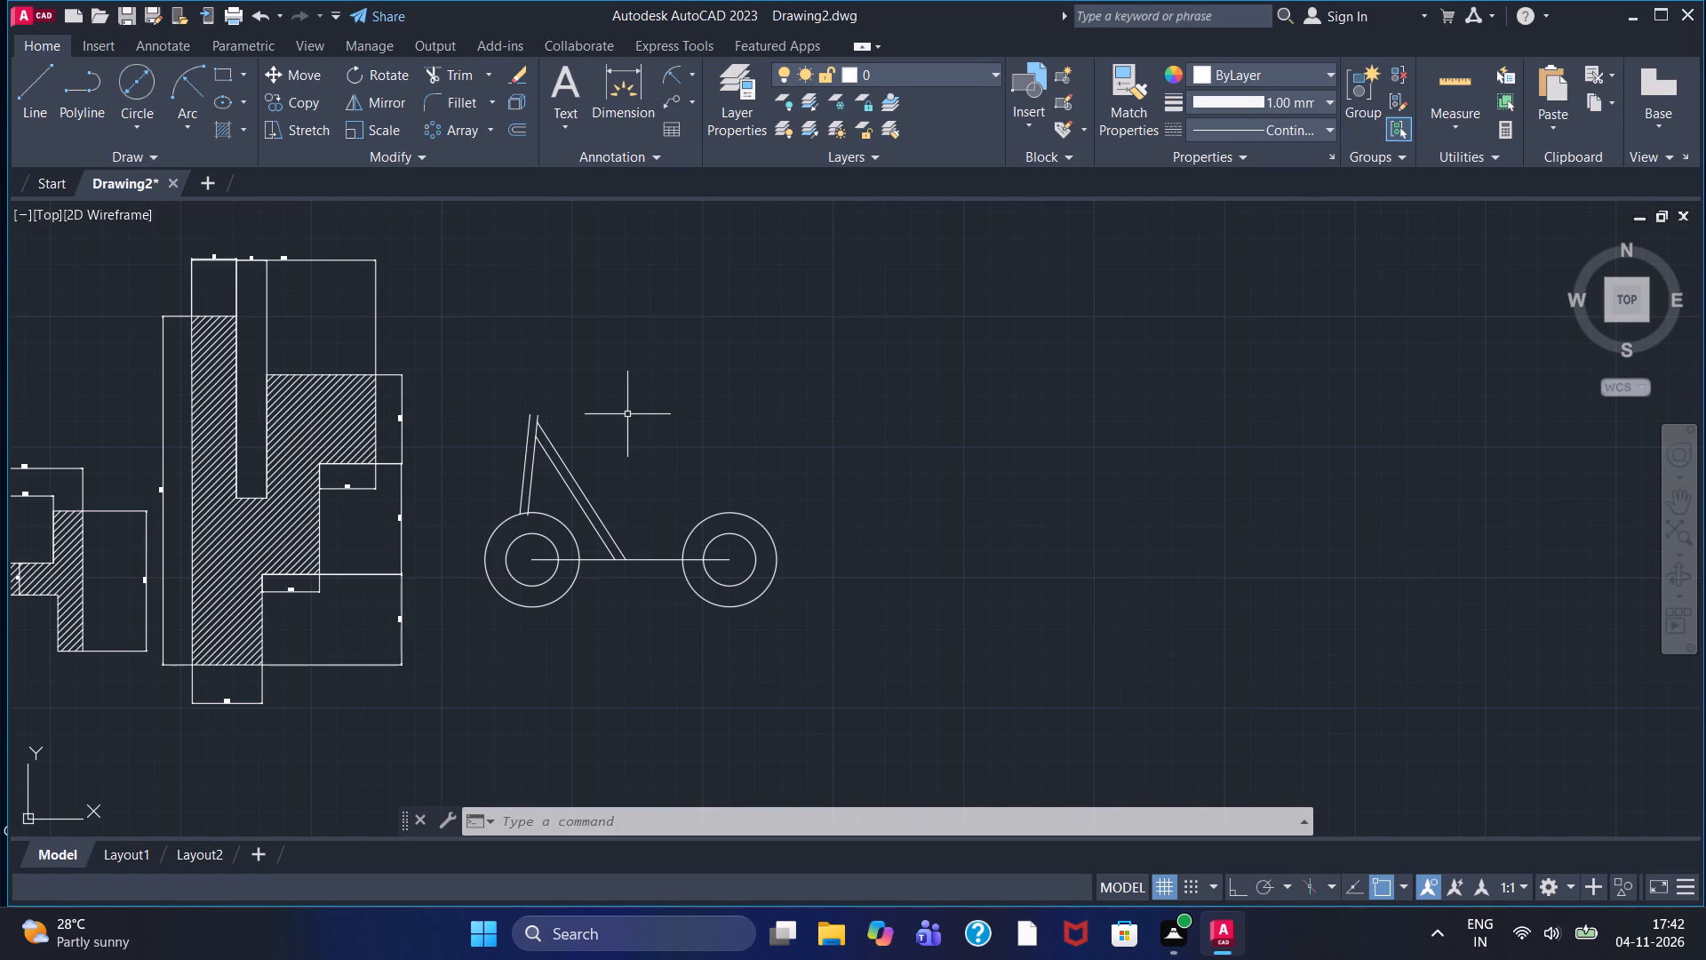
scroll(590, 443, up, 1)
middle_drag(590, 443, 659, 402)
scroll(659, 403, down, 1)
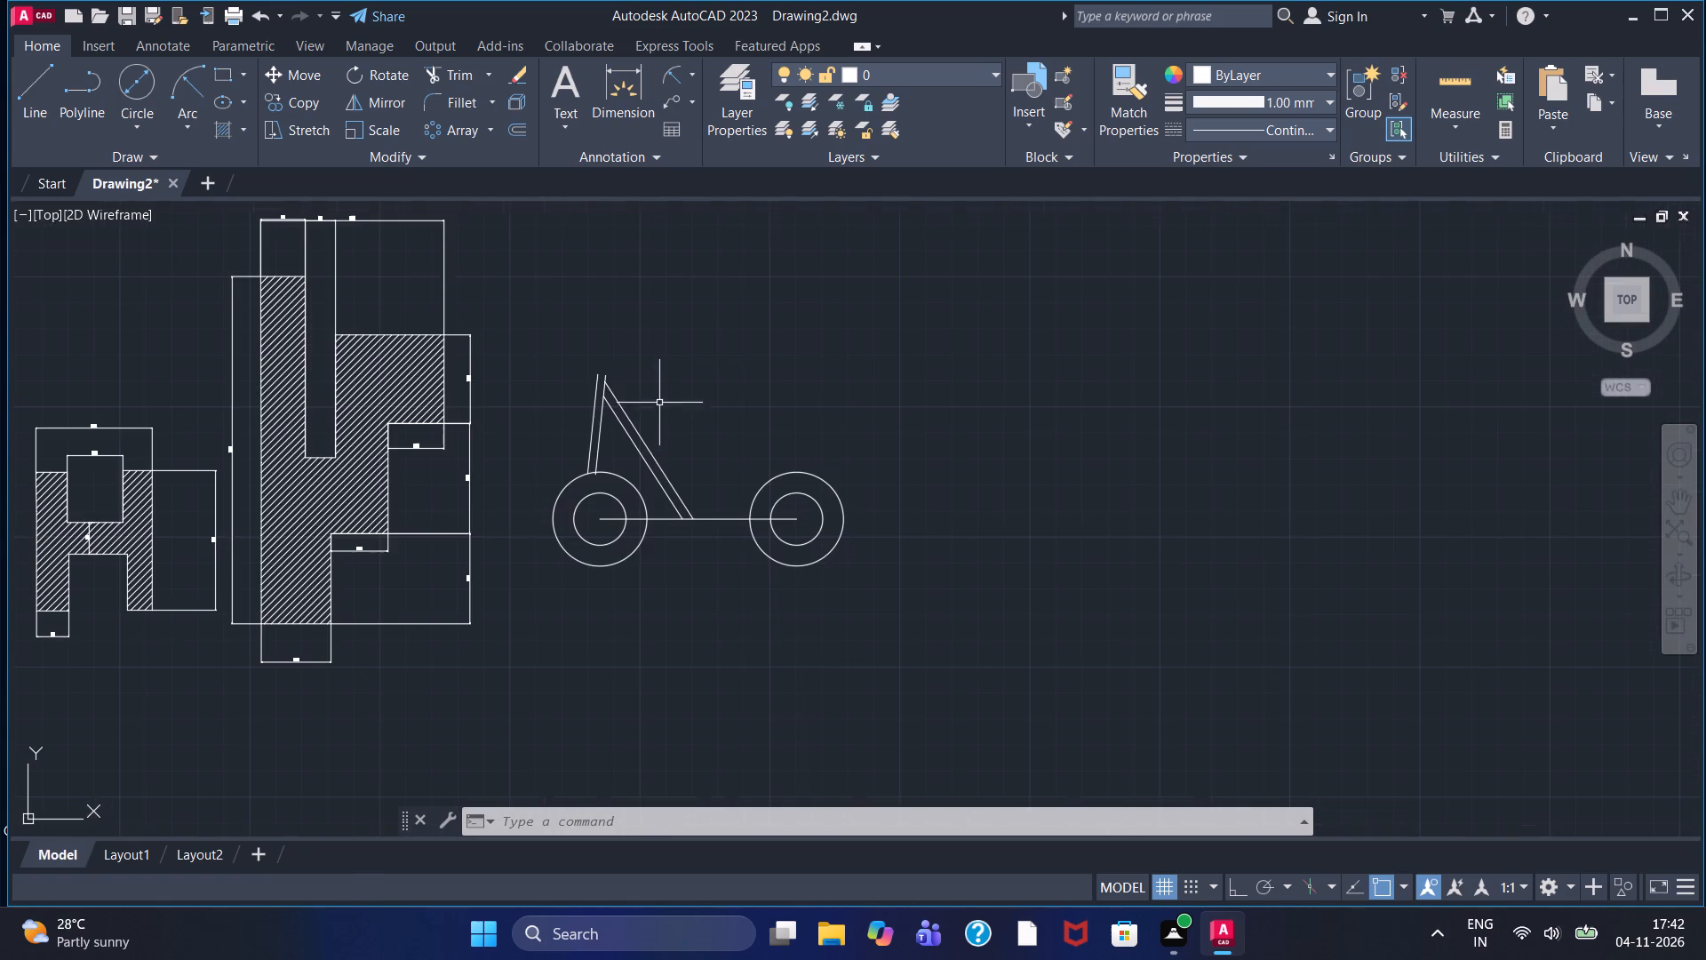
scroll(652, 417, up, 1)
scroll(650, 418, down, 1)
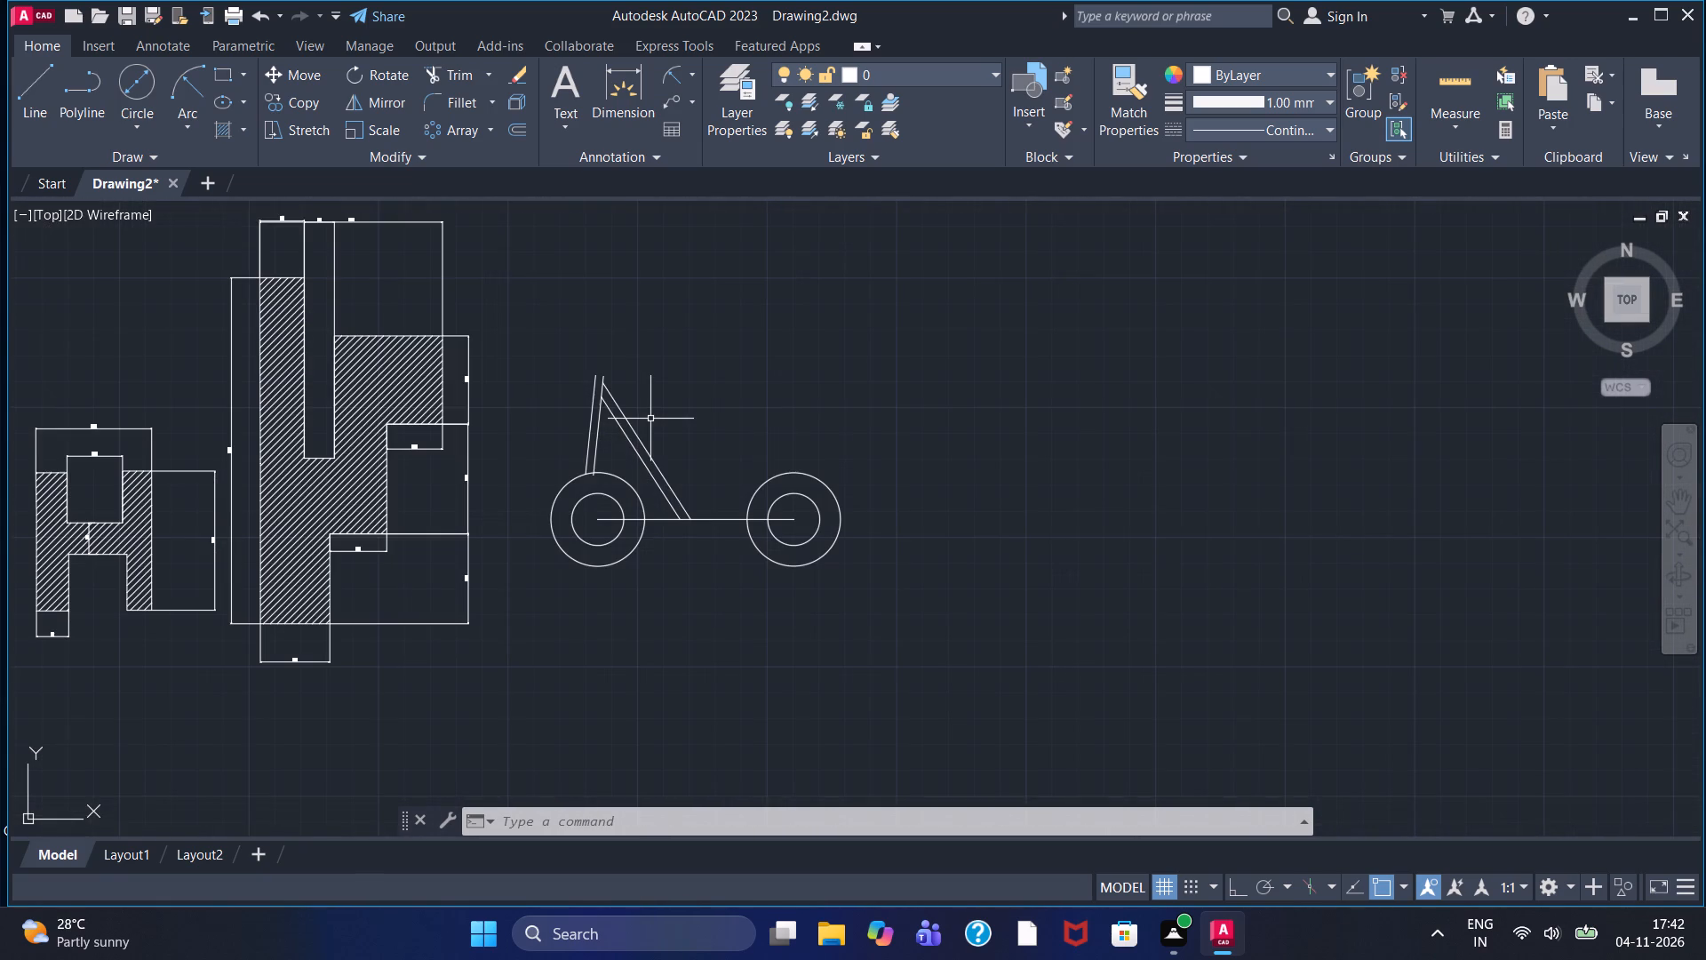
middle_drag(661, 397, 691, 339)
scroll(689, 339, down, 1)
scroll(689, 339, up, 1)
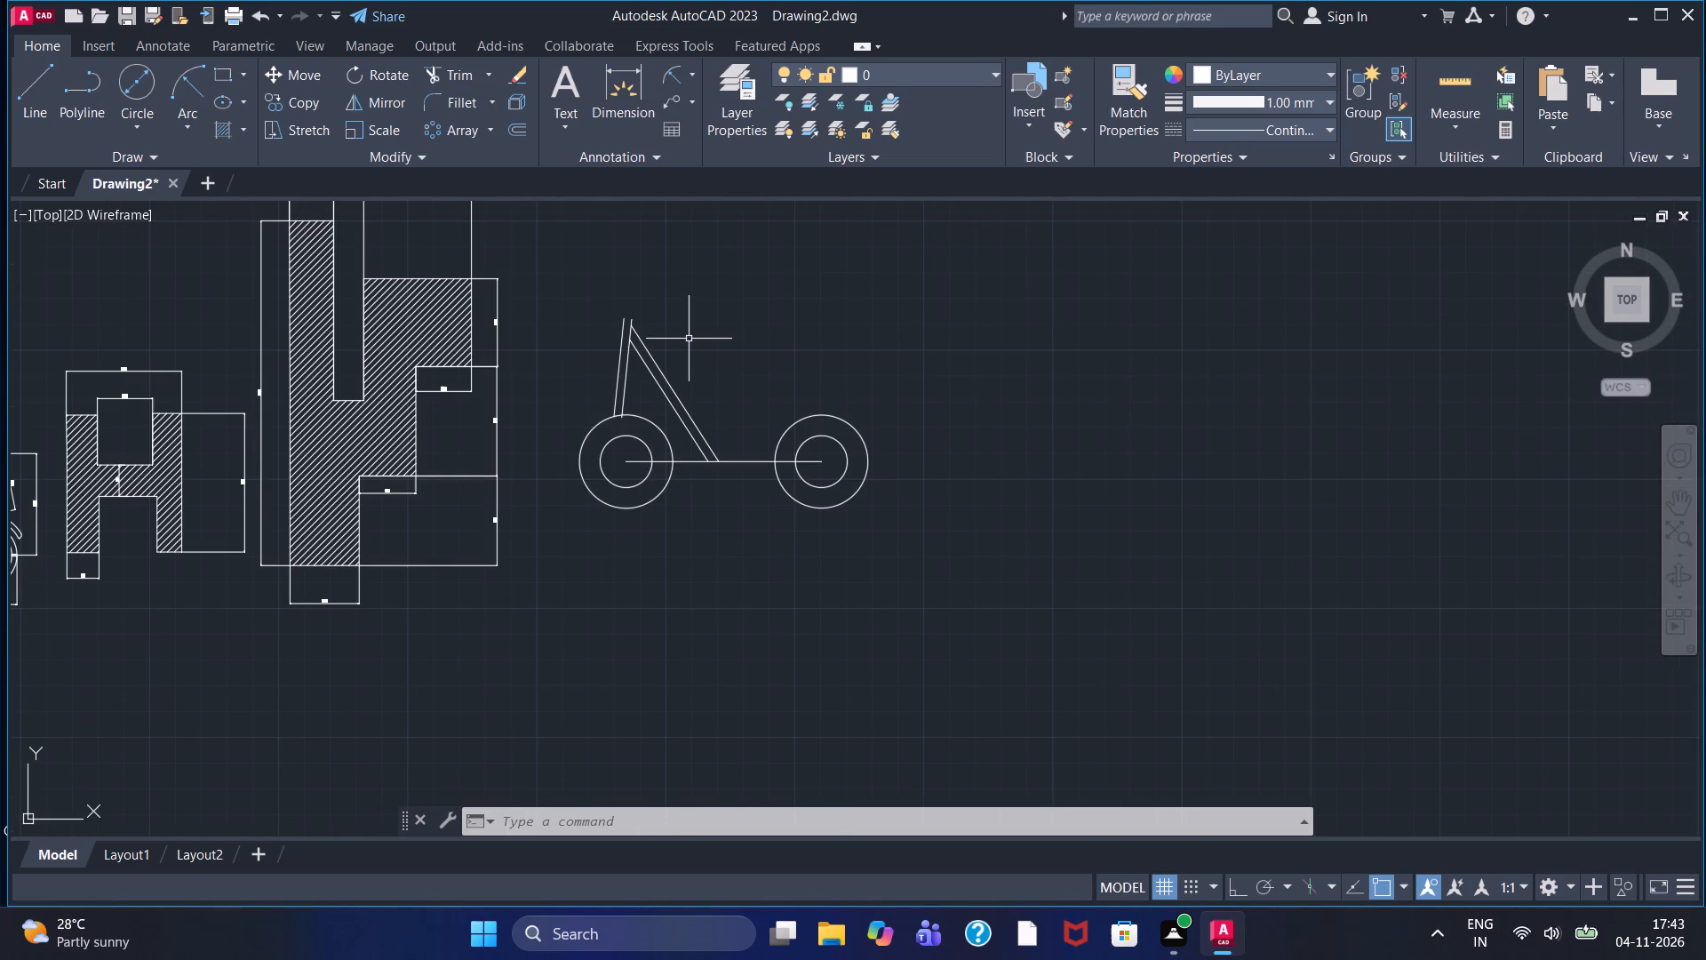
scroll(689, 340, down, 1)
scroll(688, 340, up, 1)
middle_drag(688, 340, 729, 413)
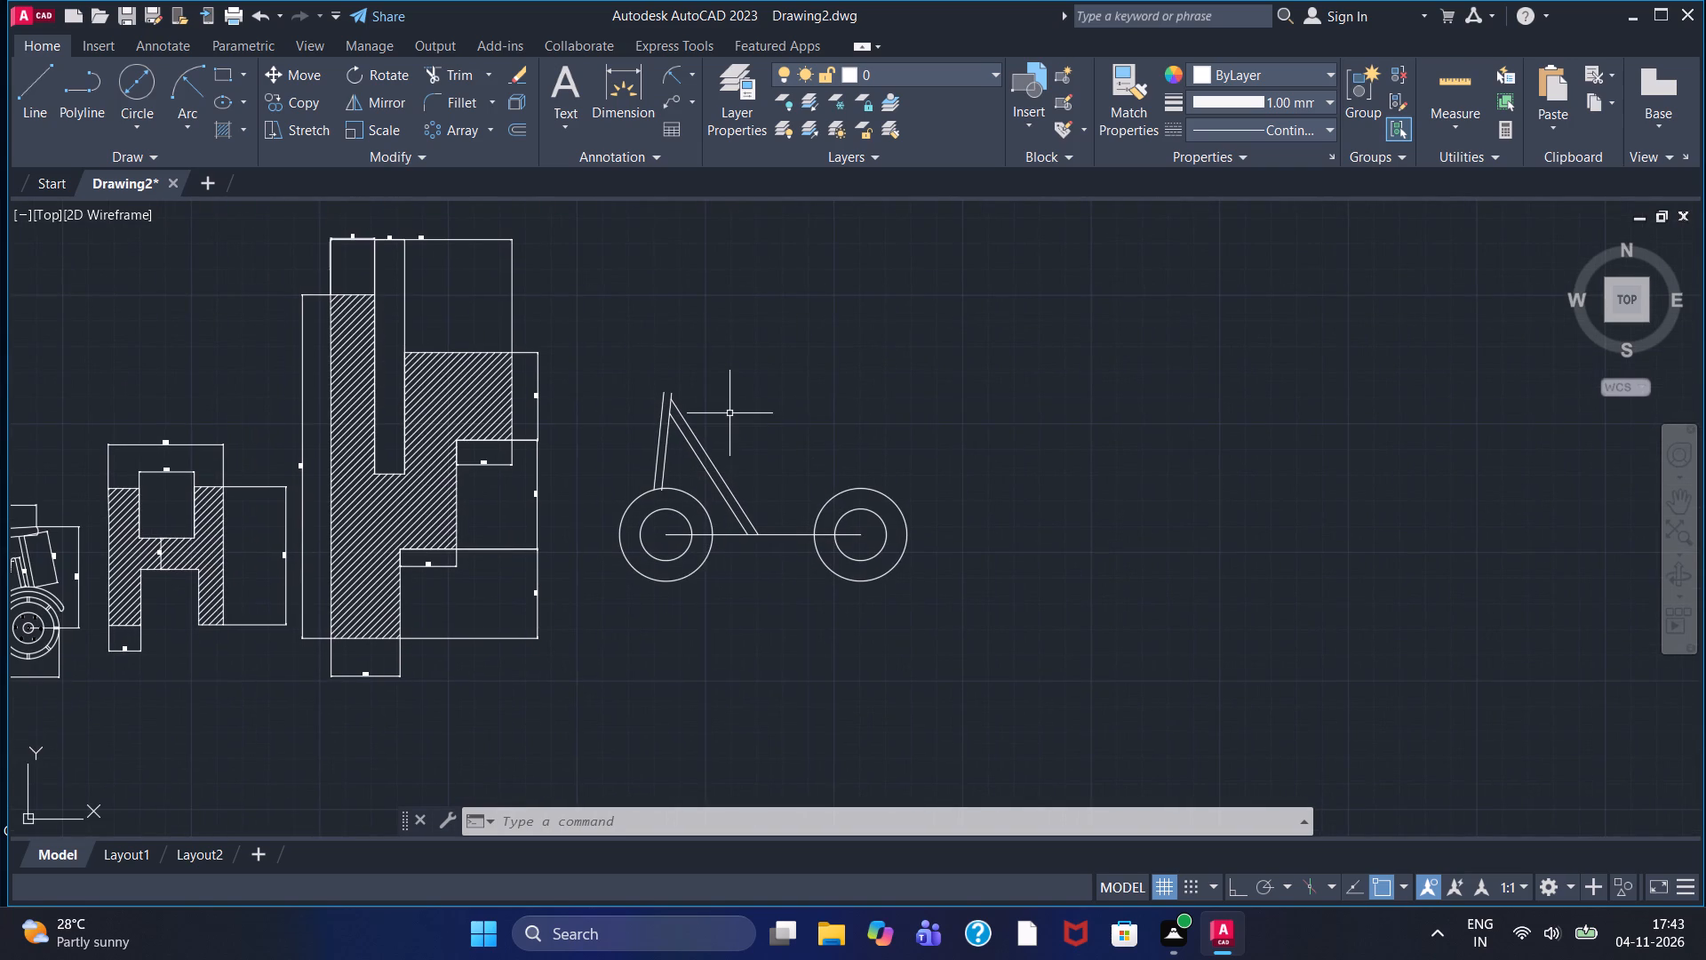
Draw a line about 365 long, sloping down about 8°, from the upper slanted line's top end to just above the east wheel.
double_click(26, 86)
scroll(722, 422, up, 2)
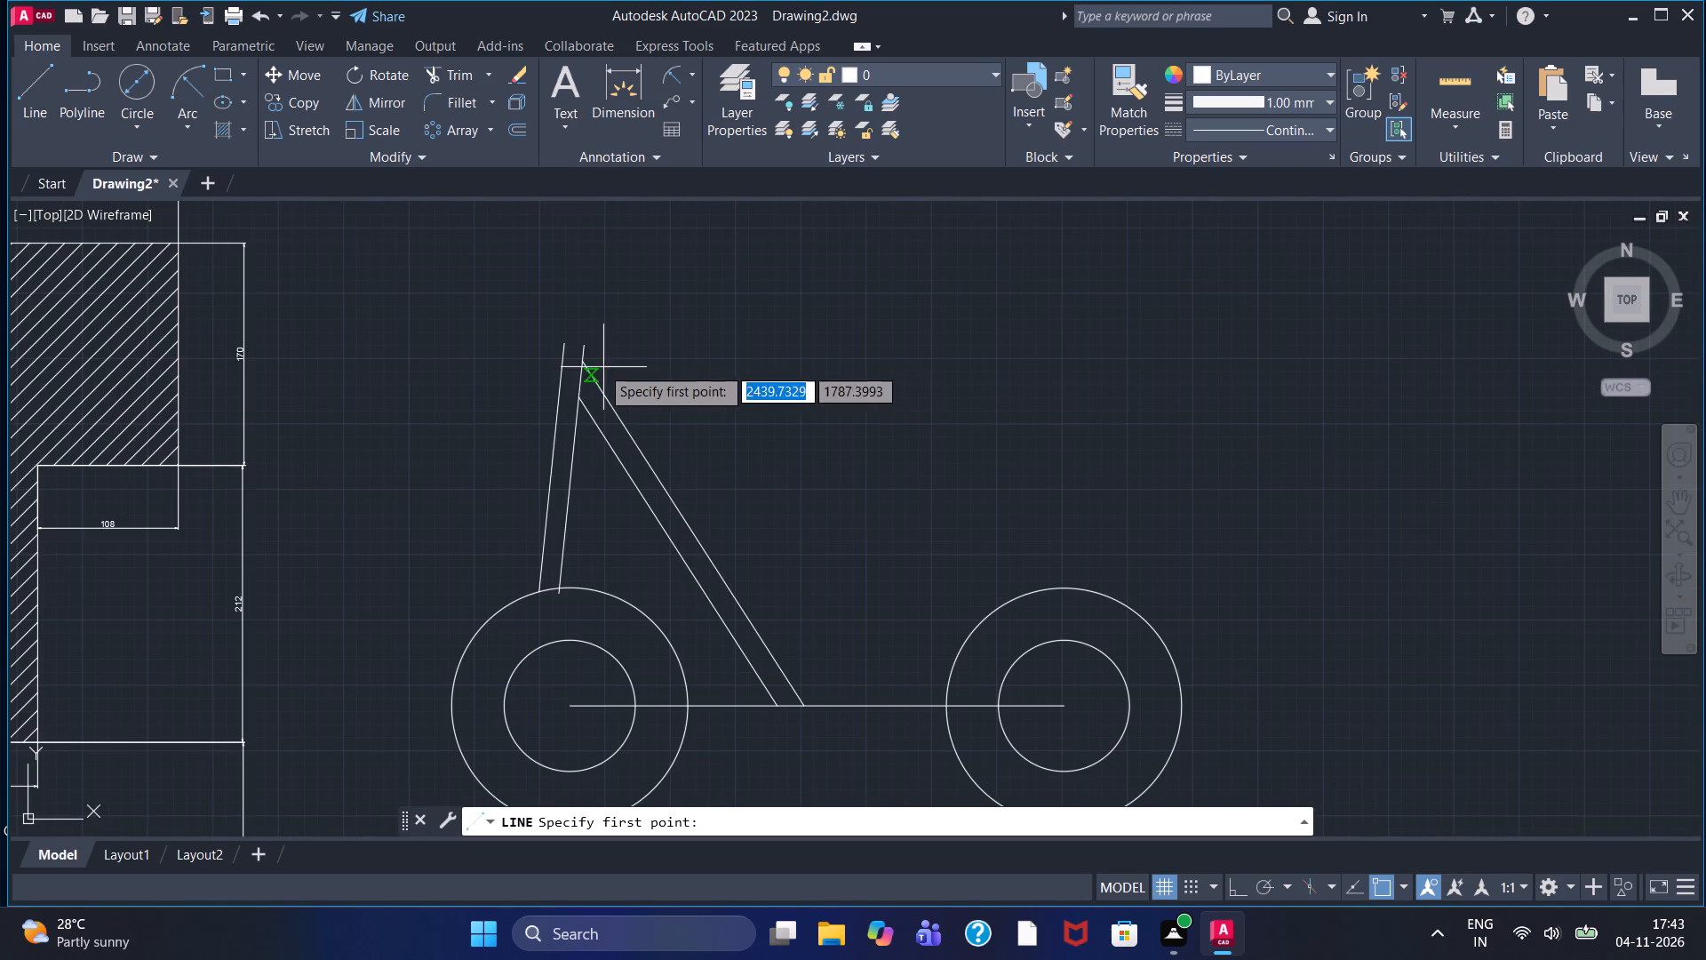
double_click(579, 360)
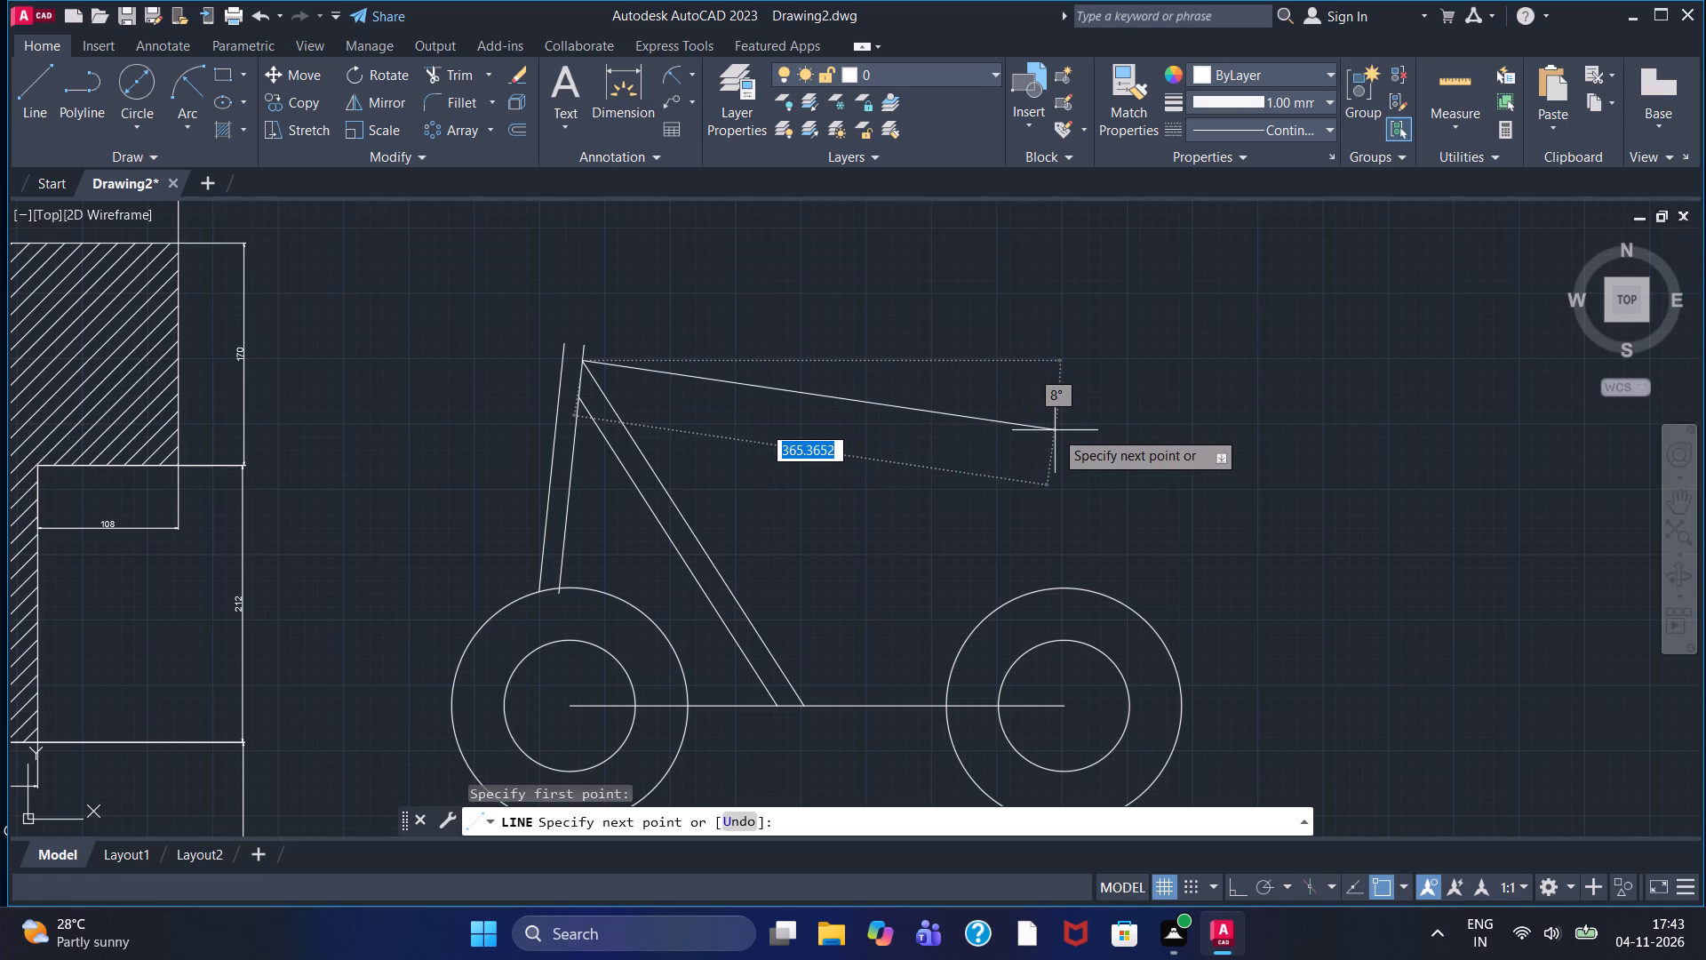
double_click(1055, 430)
right_click(1043, 408)
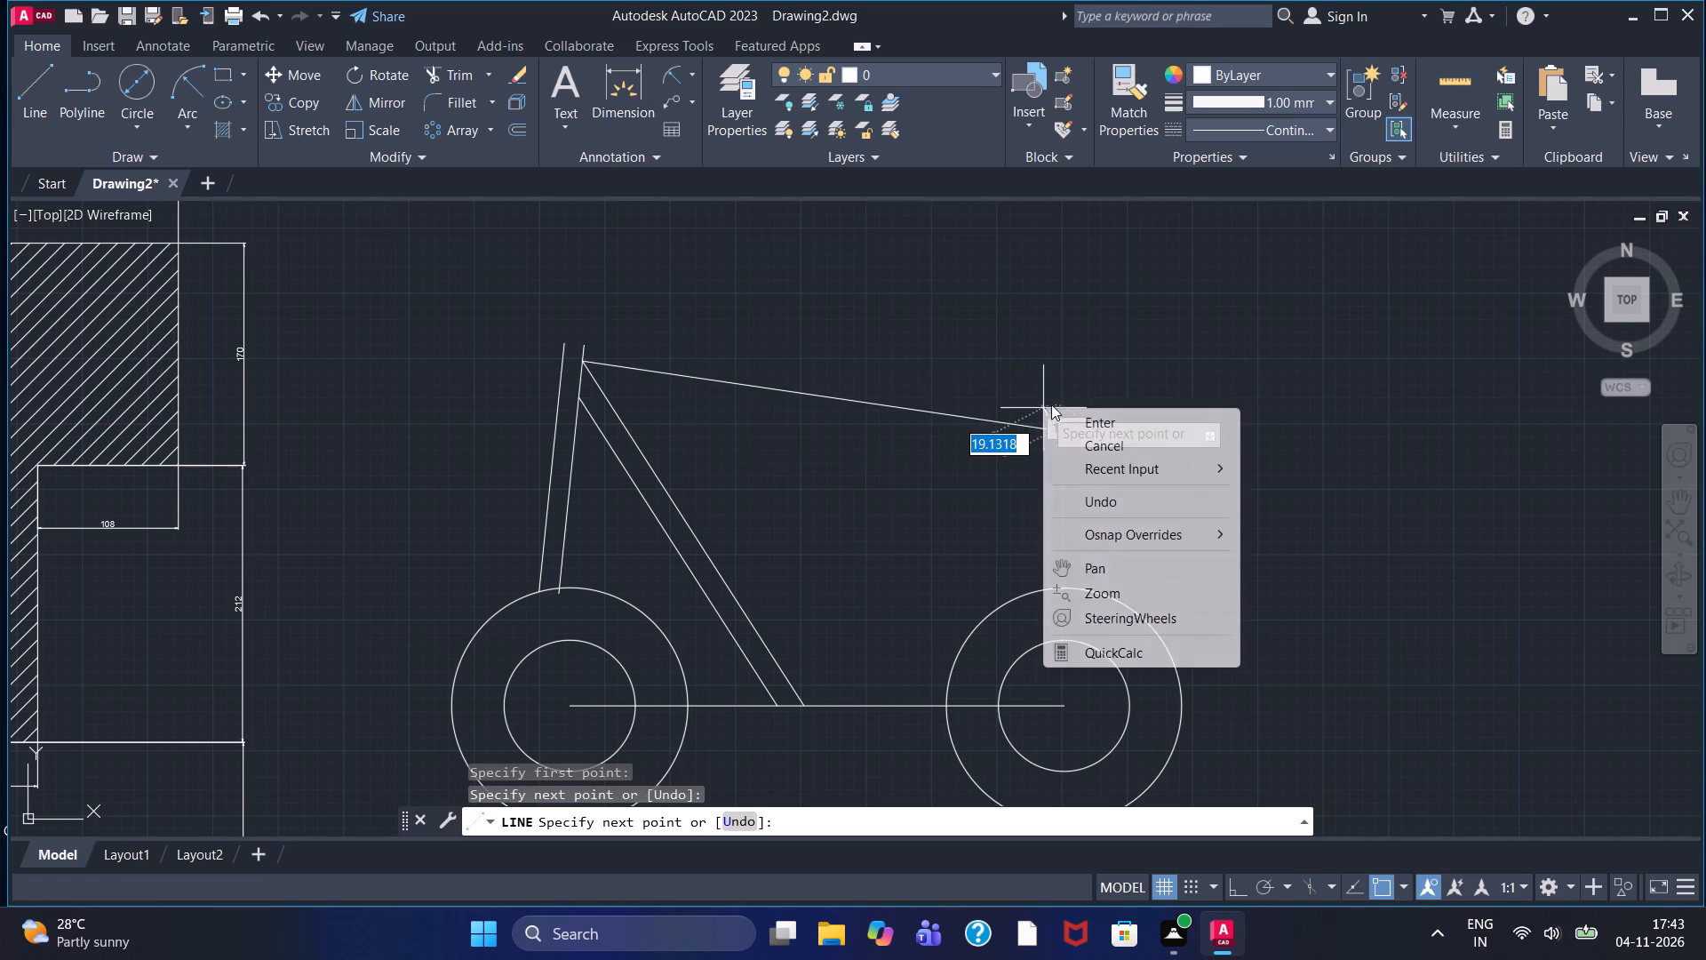
double_click(1060, 419)
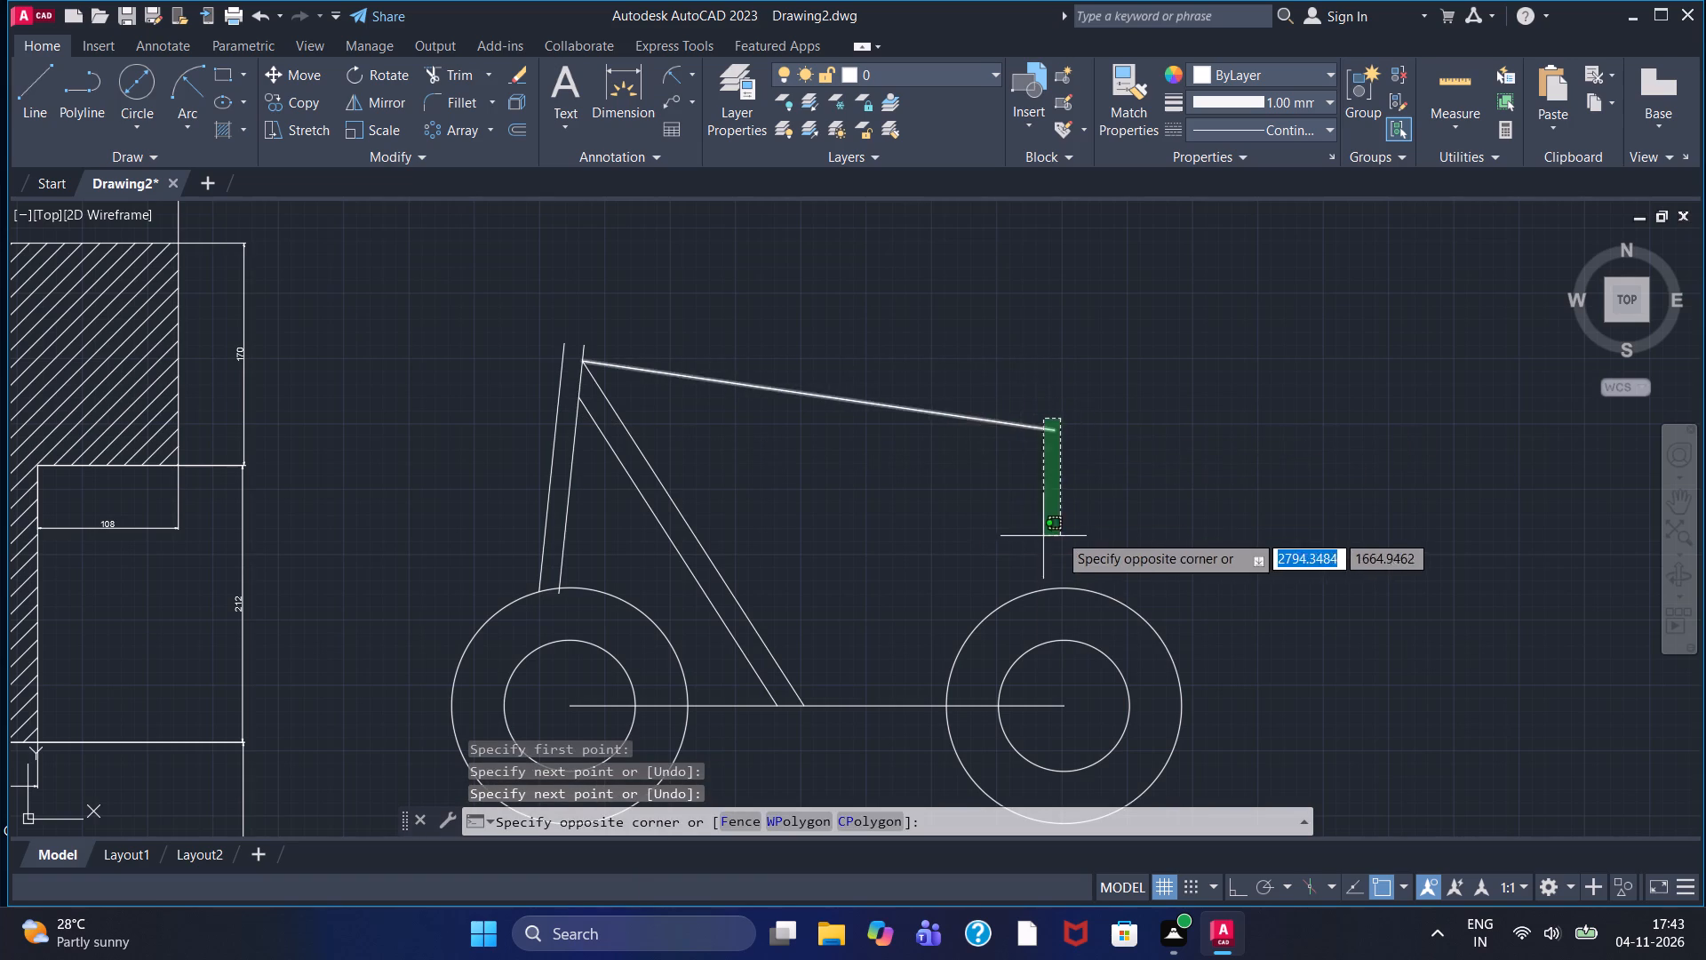
double_click(1116, 444)
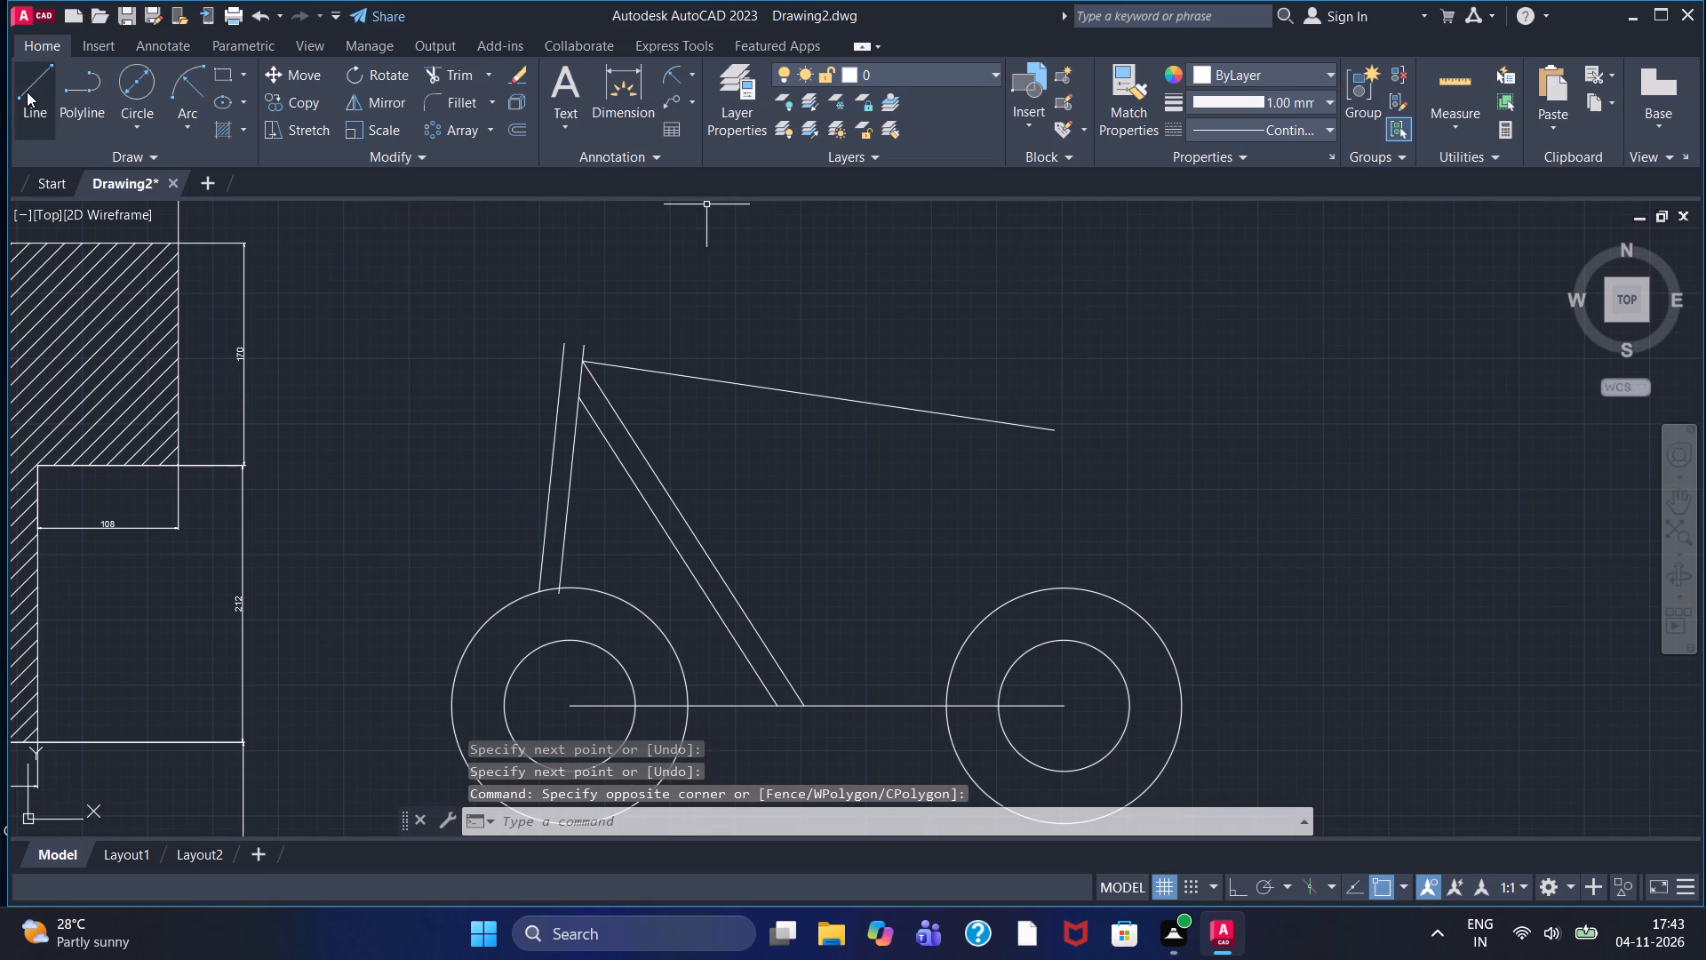
Draw a narrow closed post from the east wheel's centre: about 233 straight up, 15 across eastward, down beside the centre, and back to it.
click(27, 92)
drag(1064, 708, 1064, 678)
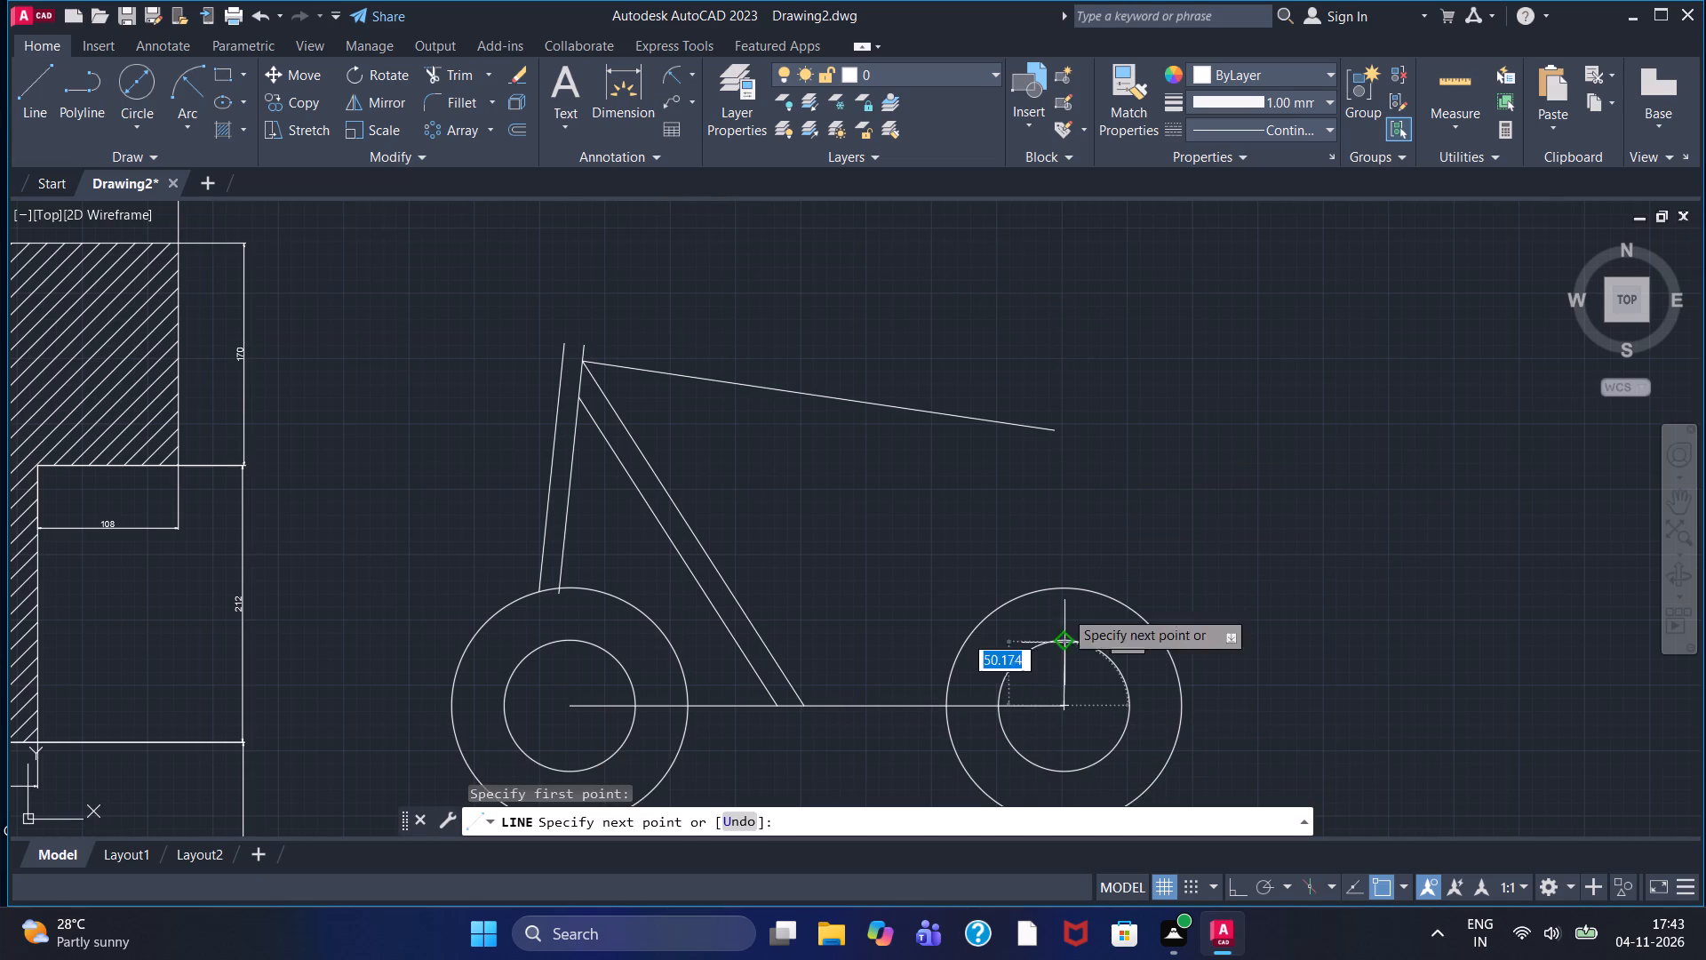
double_click(1064, 402)
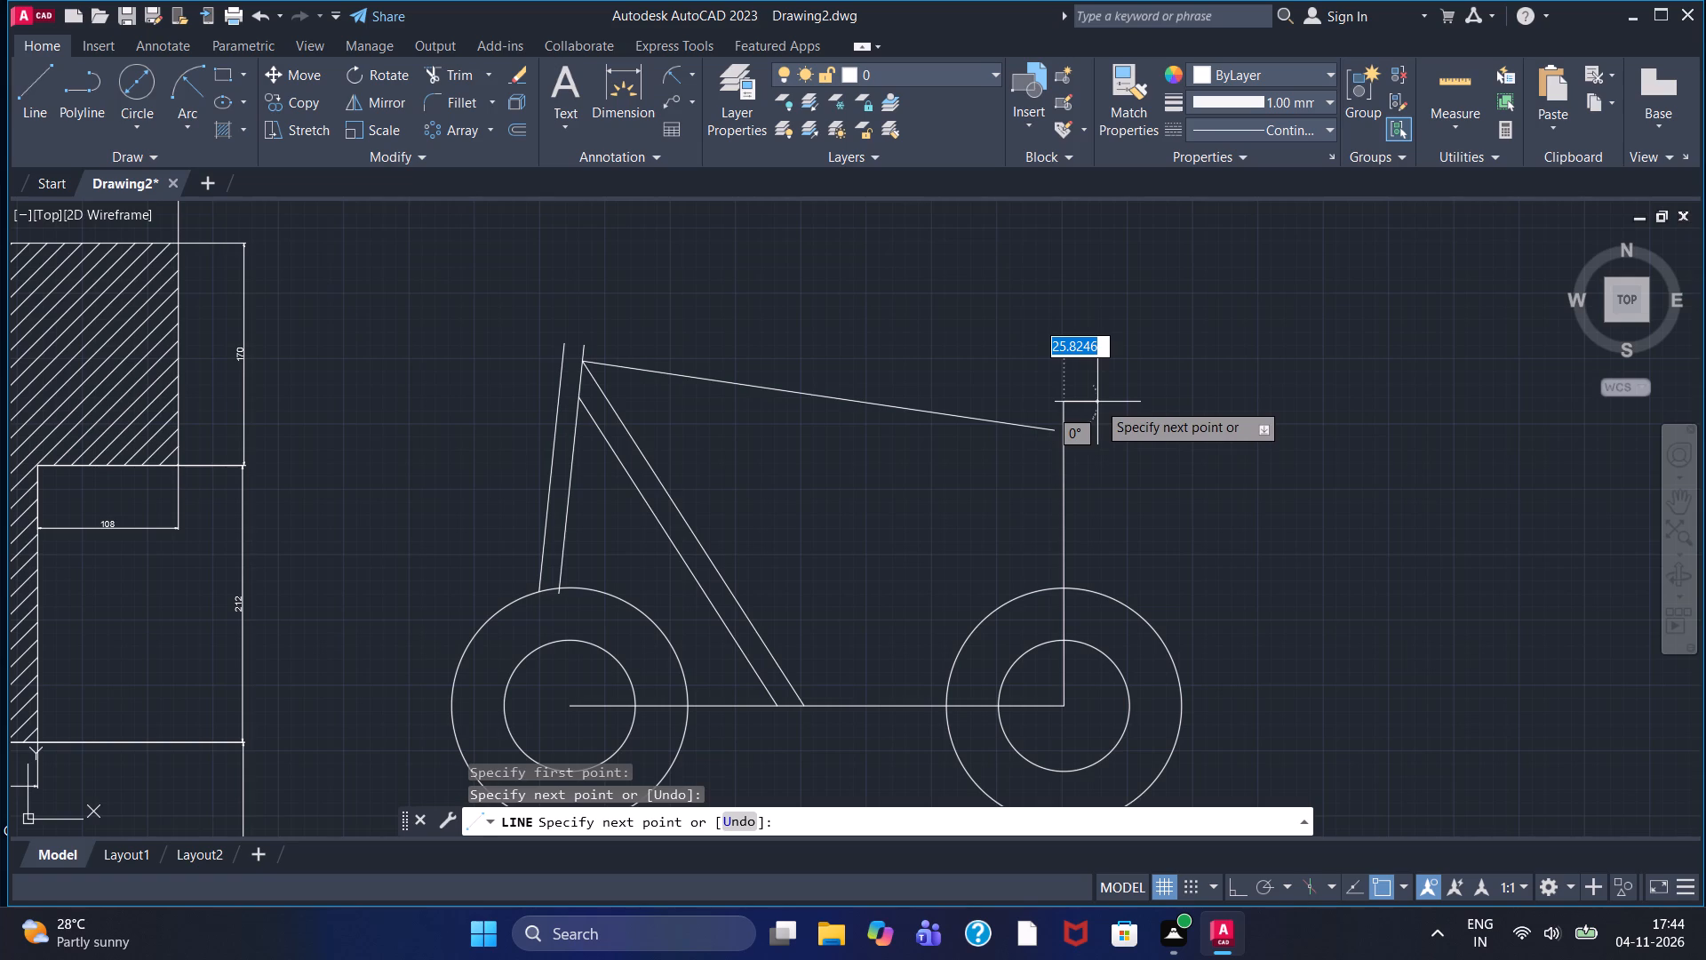
text(15)
key(Return)
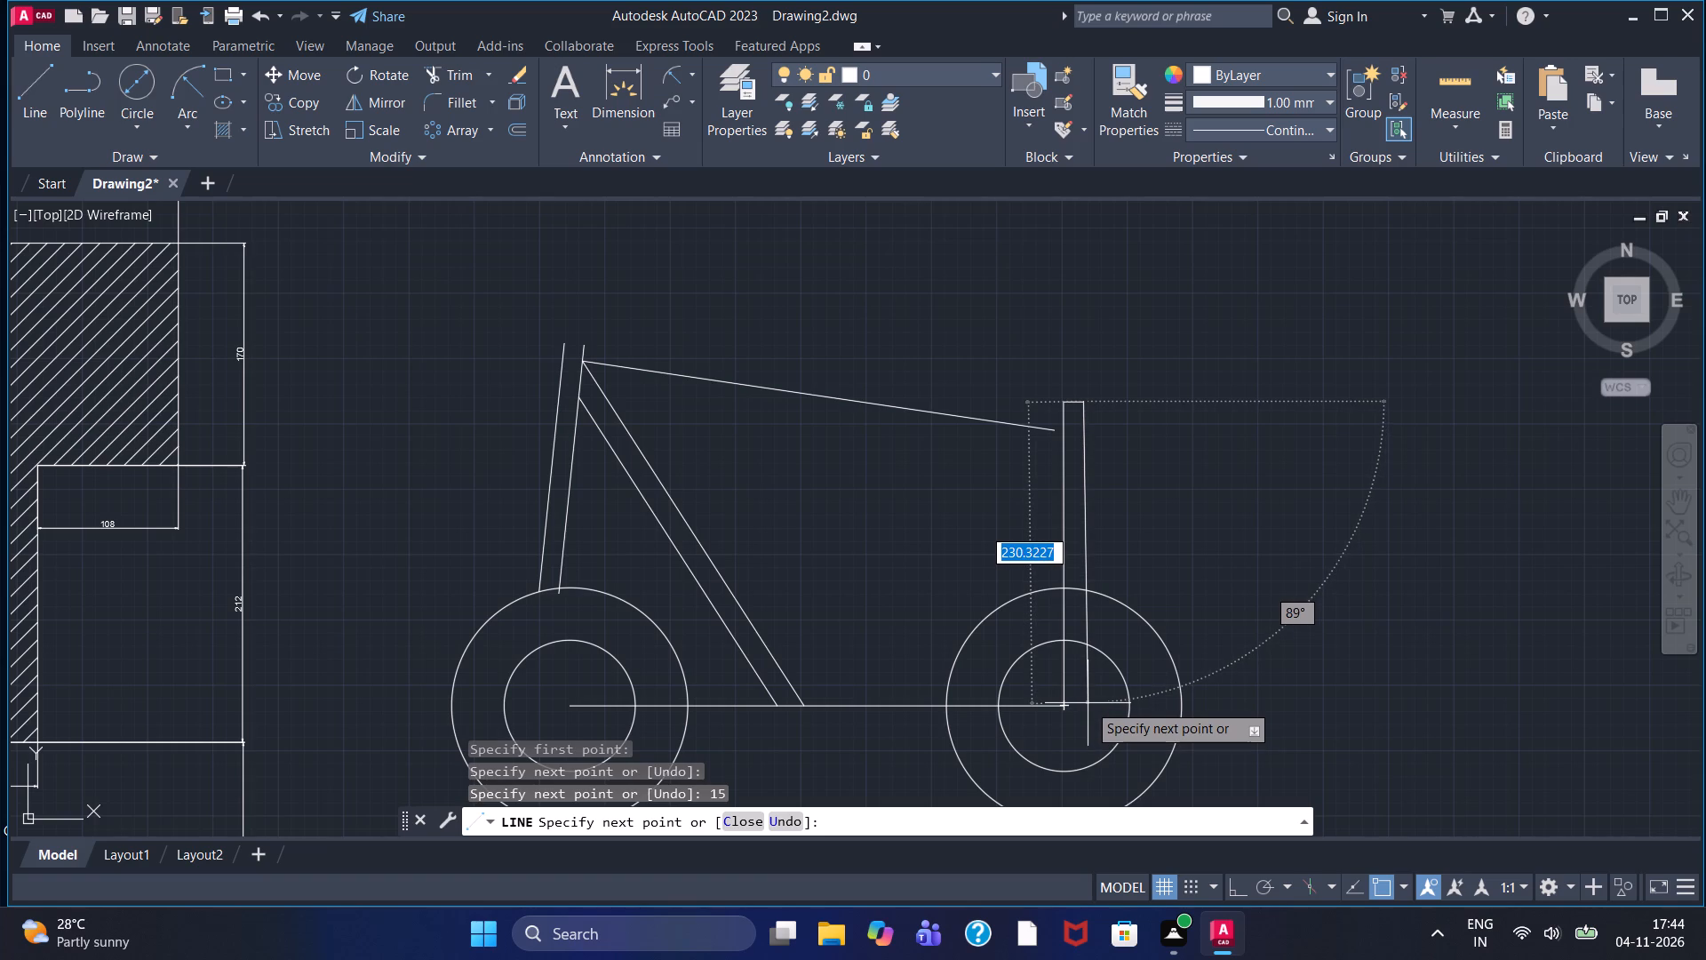
click(1088, 703)
click(1072, 704)
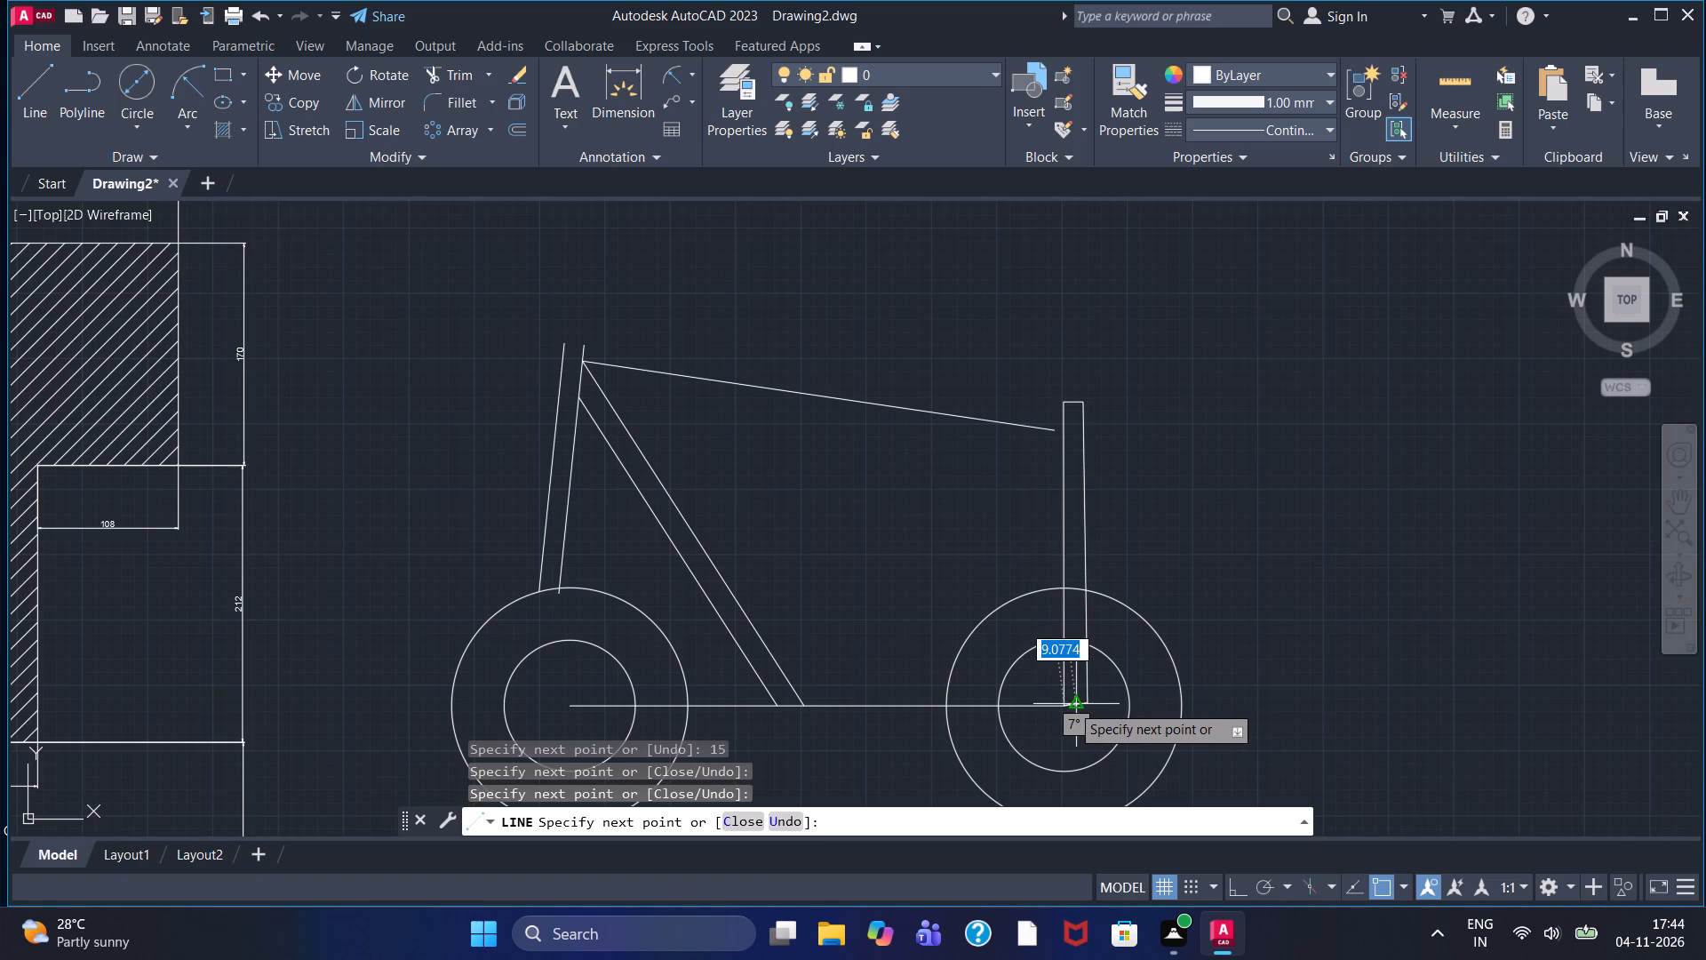
key(Escape)
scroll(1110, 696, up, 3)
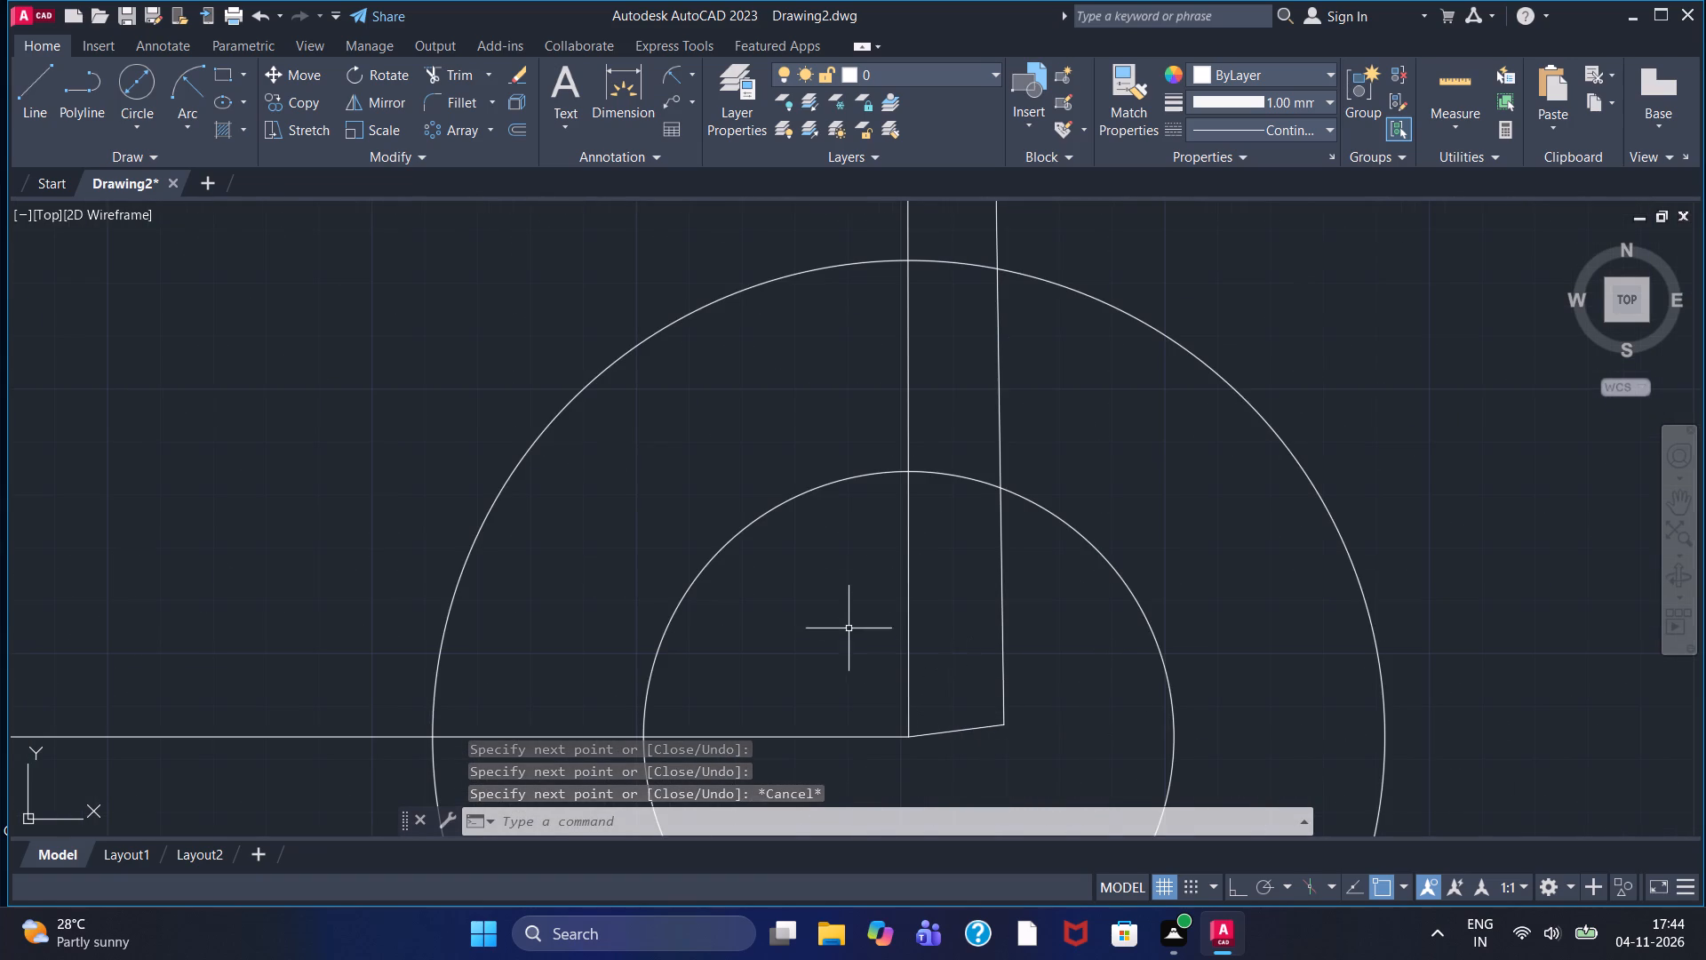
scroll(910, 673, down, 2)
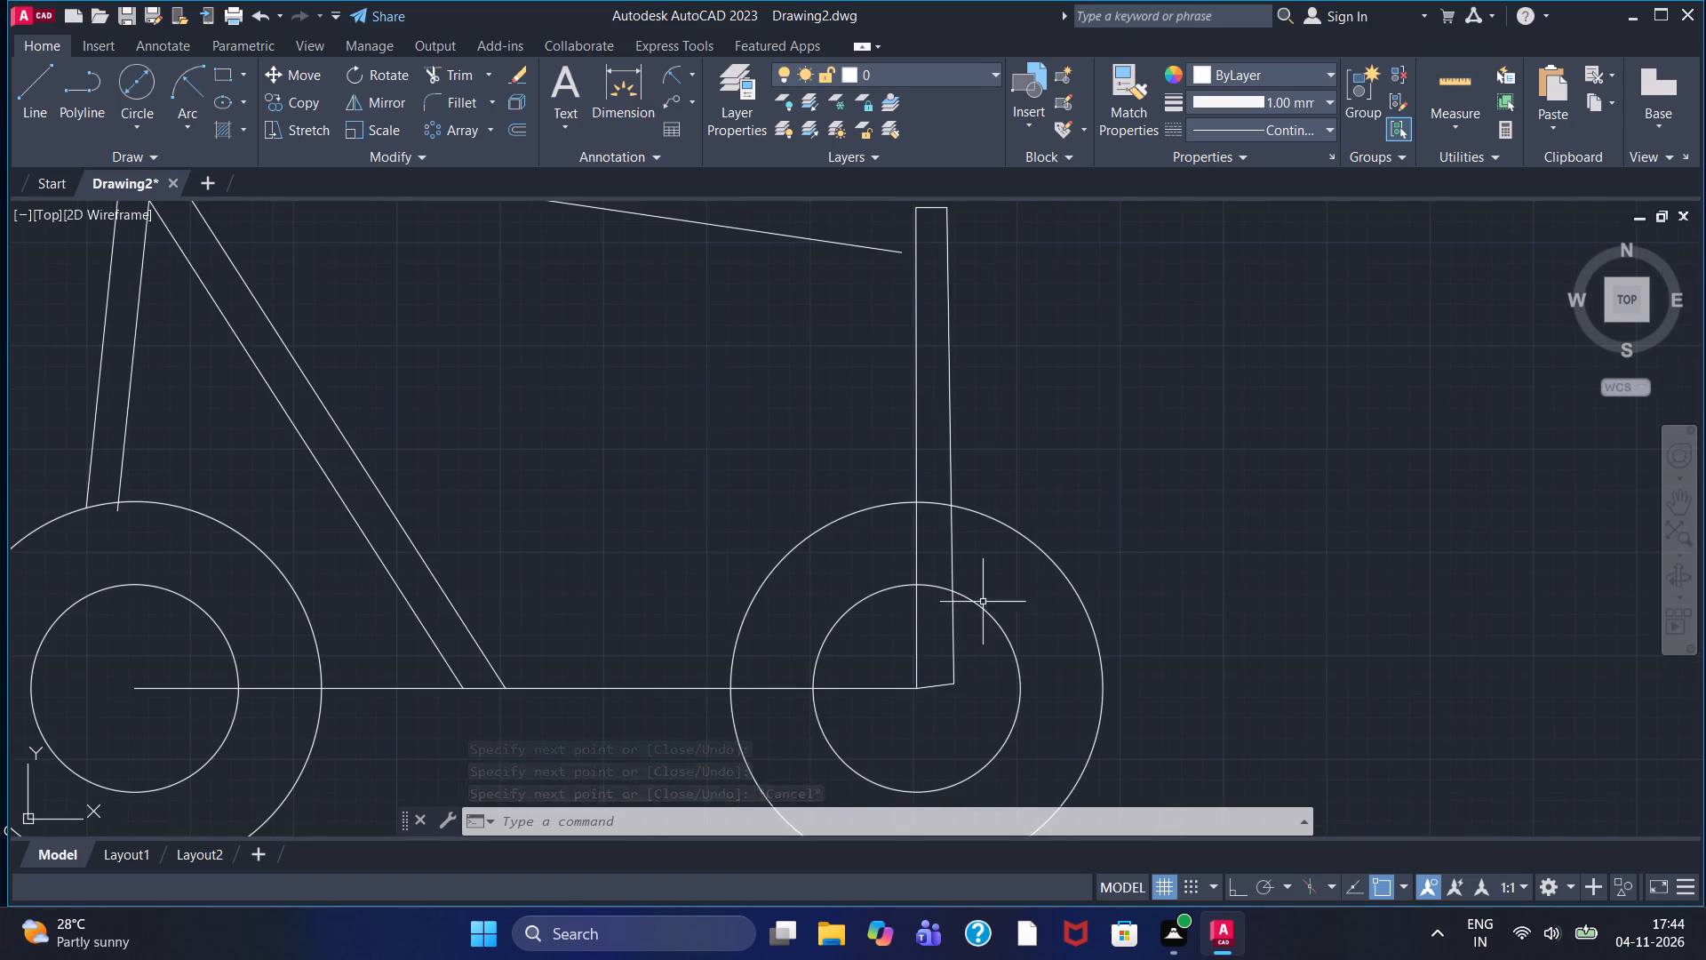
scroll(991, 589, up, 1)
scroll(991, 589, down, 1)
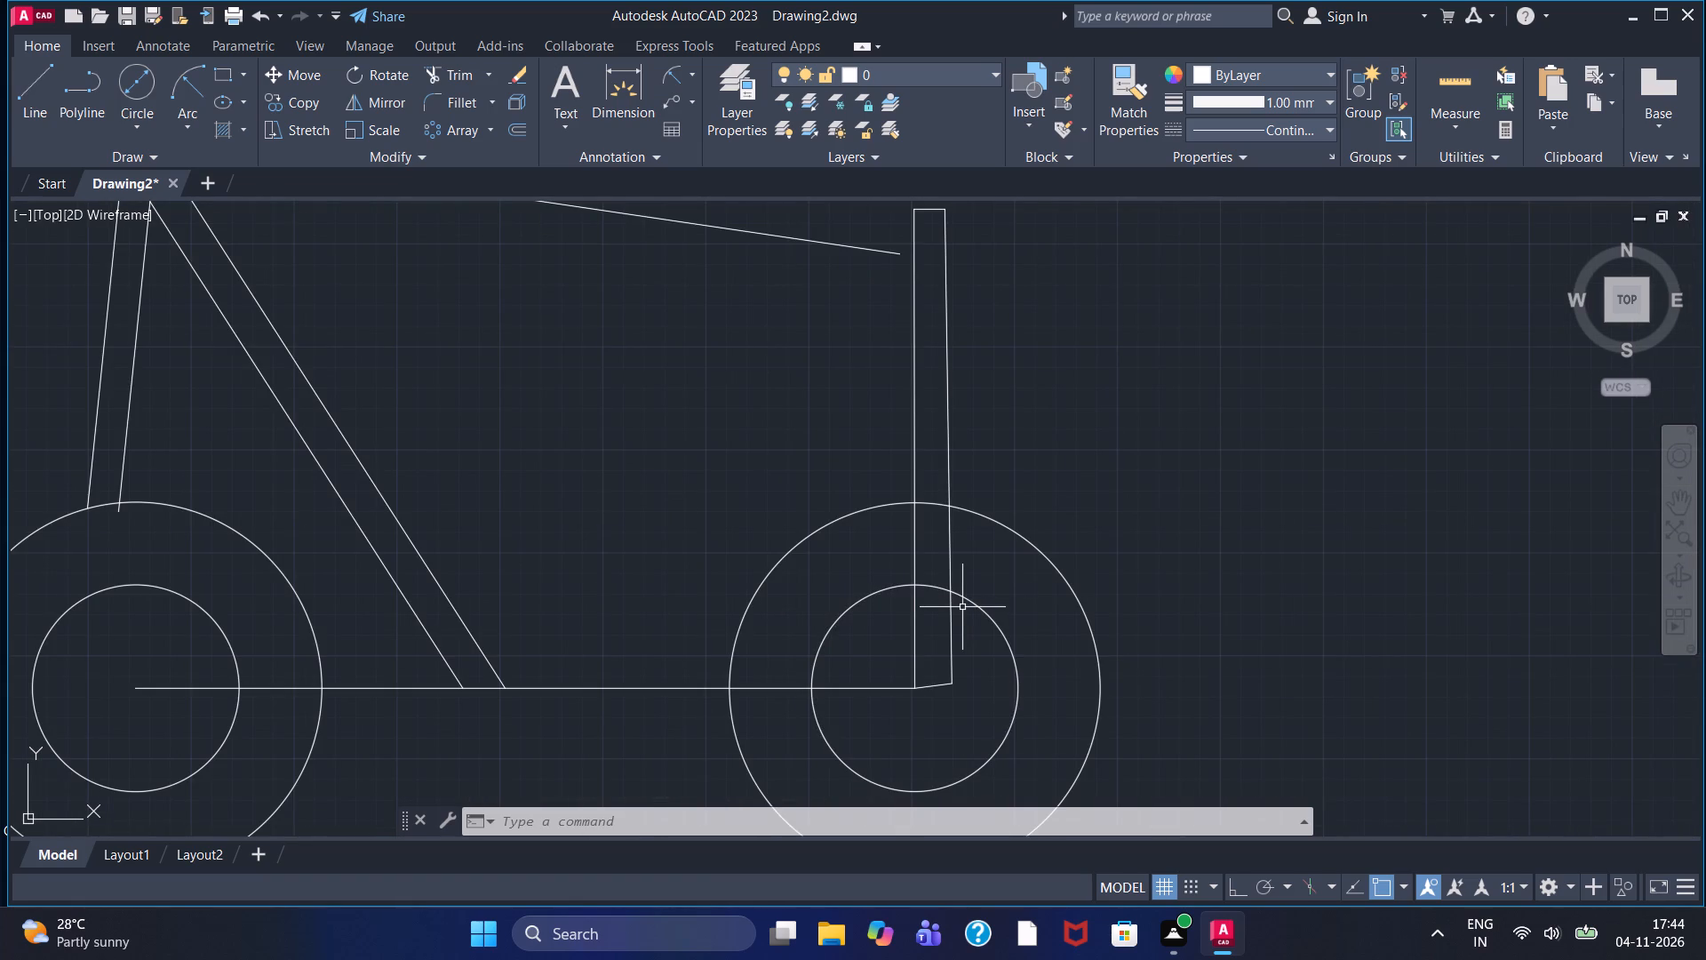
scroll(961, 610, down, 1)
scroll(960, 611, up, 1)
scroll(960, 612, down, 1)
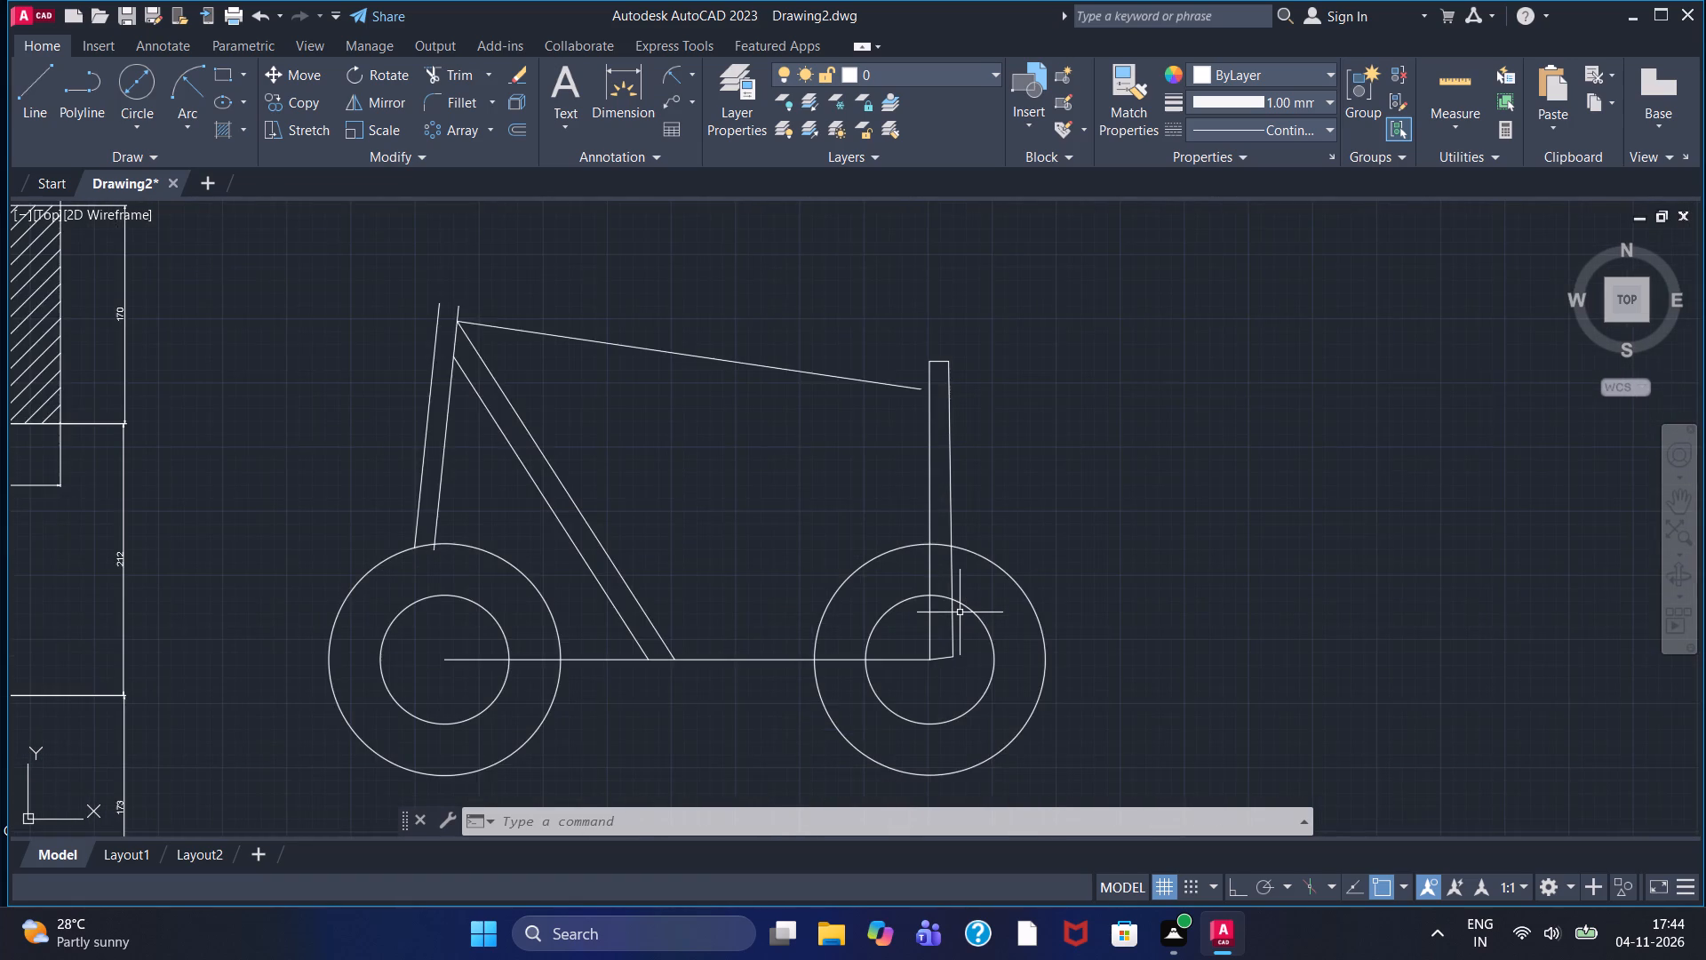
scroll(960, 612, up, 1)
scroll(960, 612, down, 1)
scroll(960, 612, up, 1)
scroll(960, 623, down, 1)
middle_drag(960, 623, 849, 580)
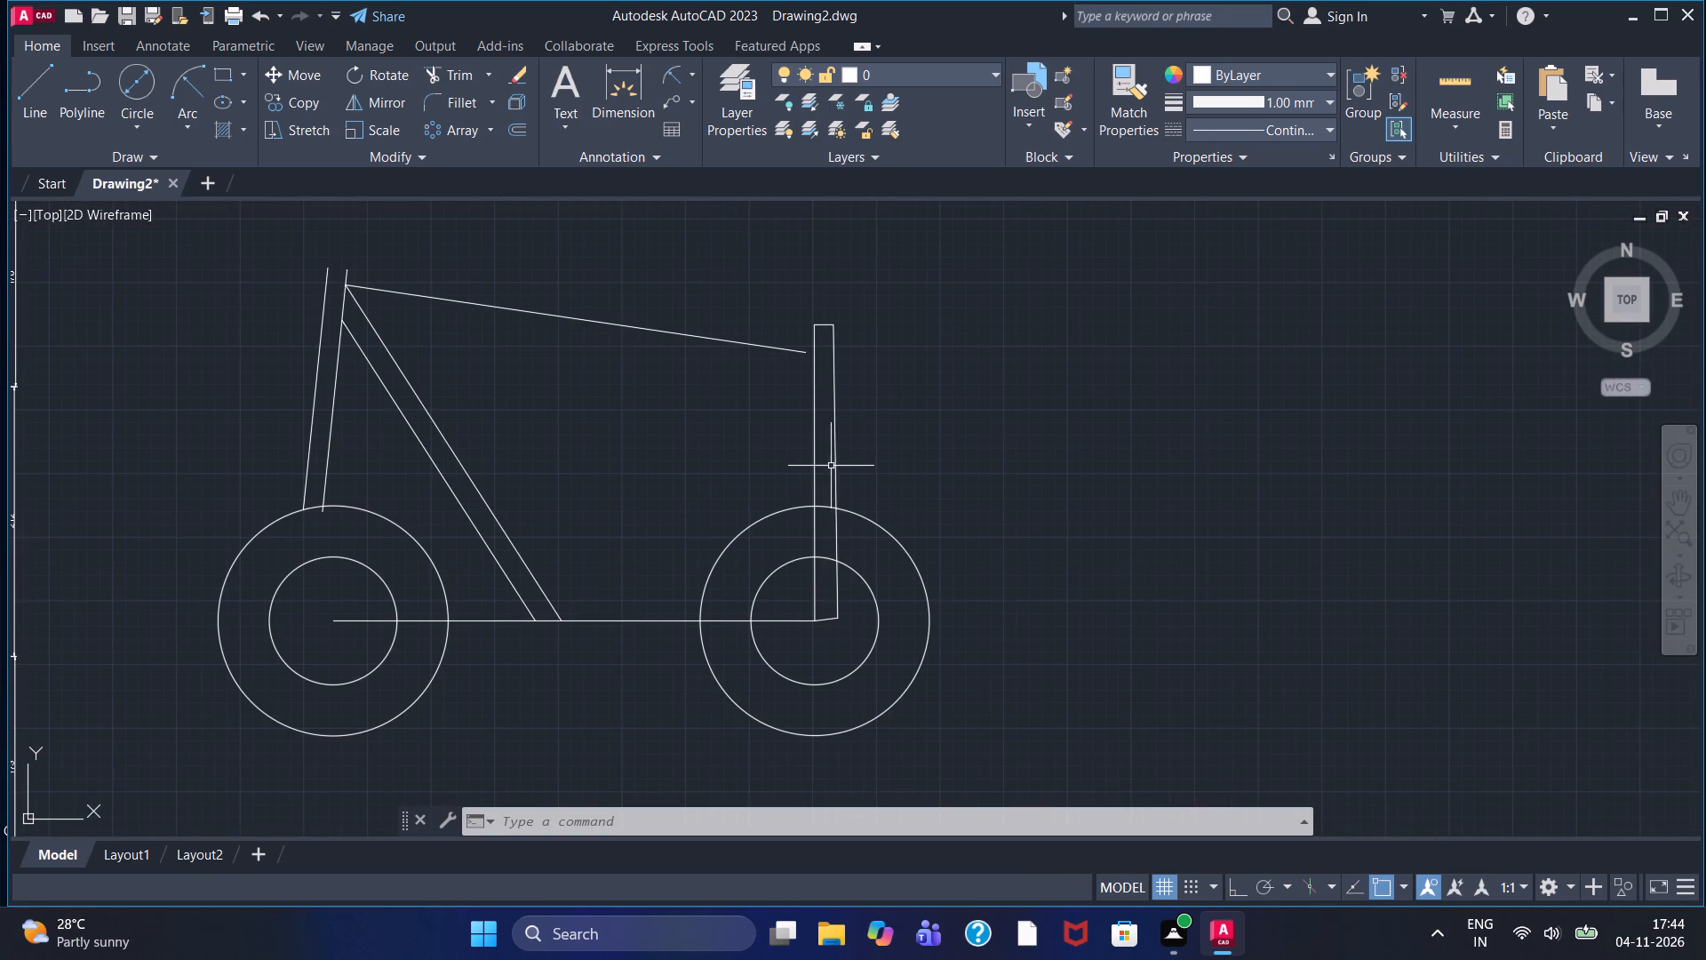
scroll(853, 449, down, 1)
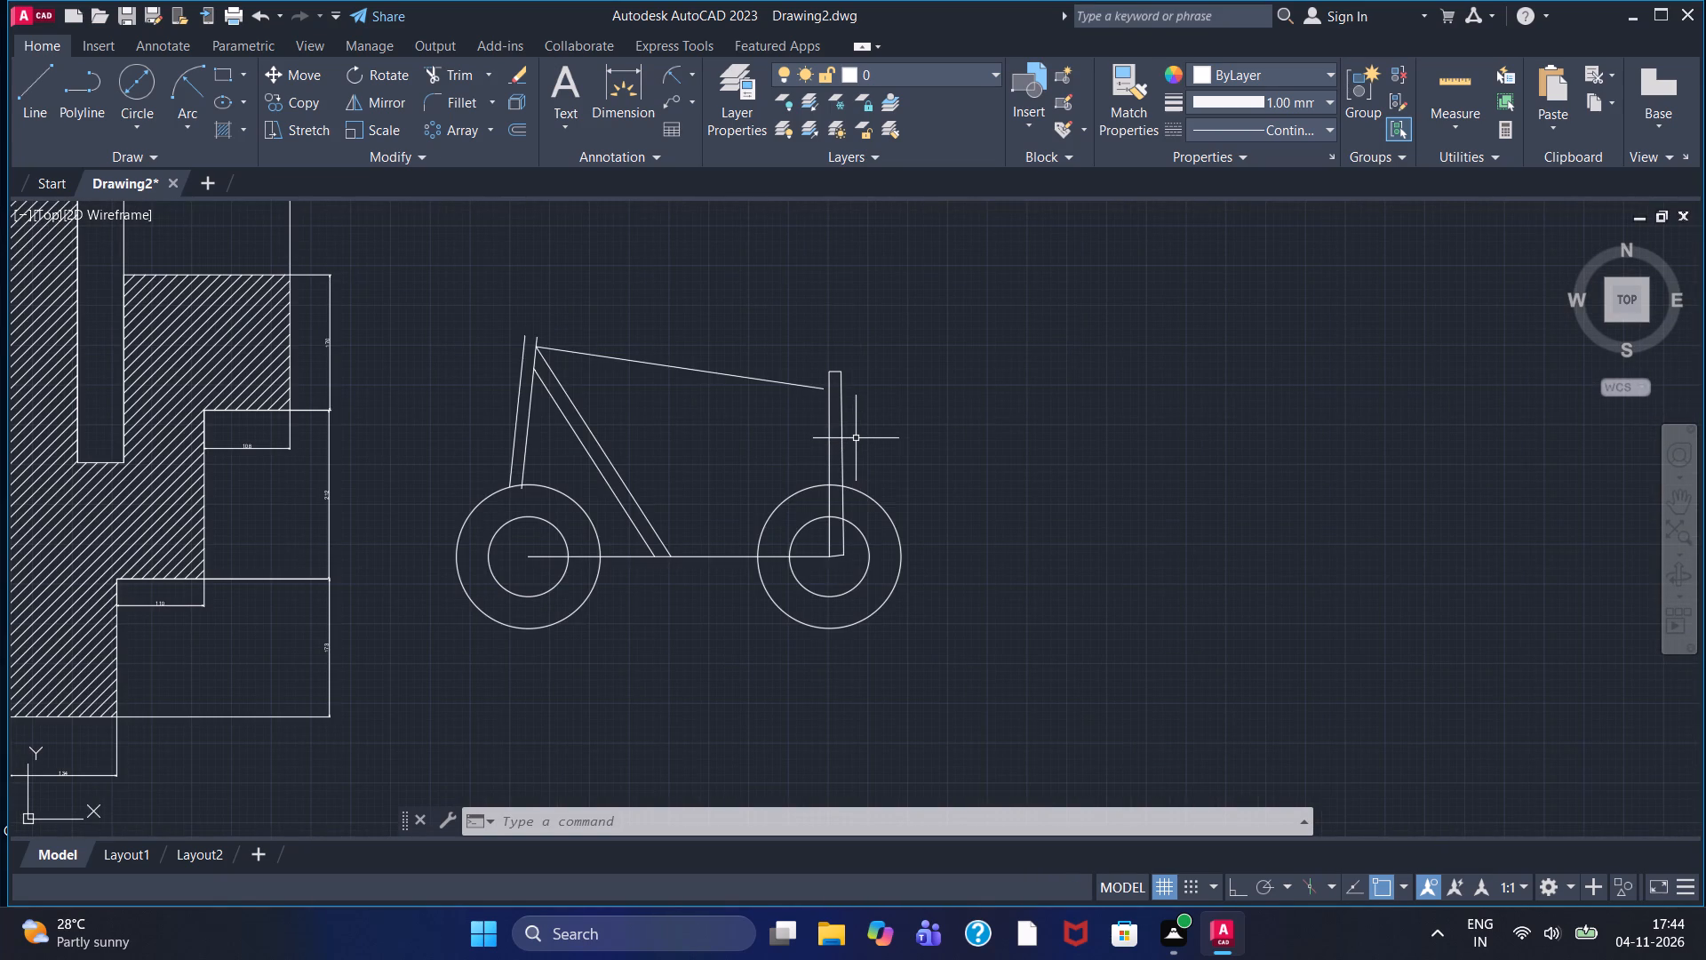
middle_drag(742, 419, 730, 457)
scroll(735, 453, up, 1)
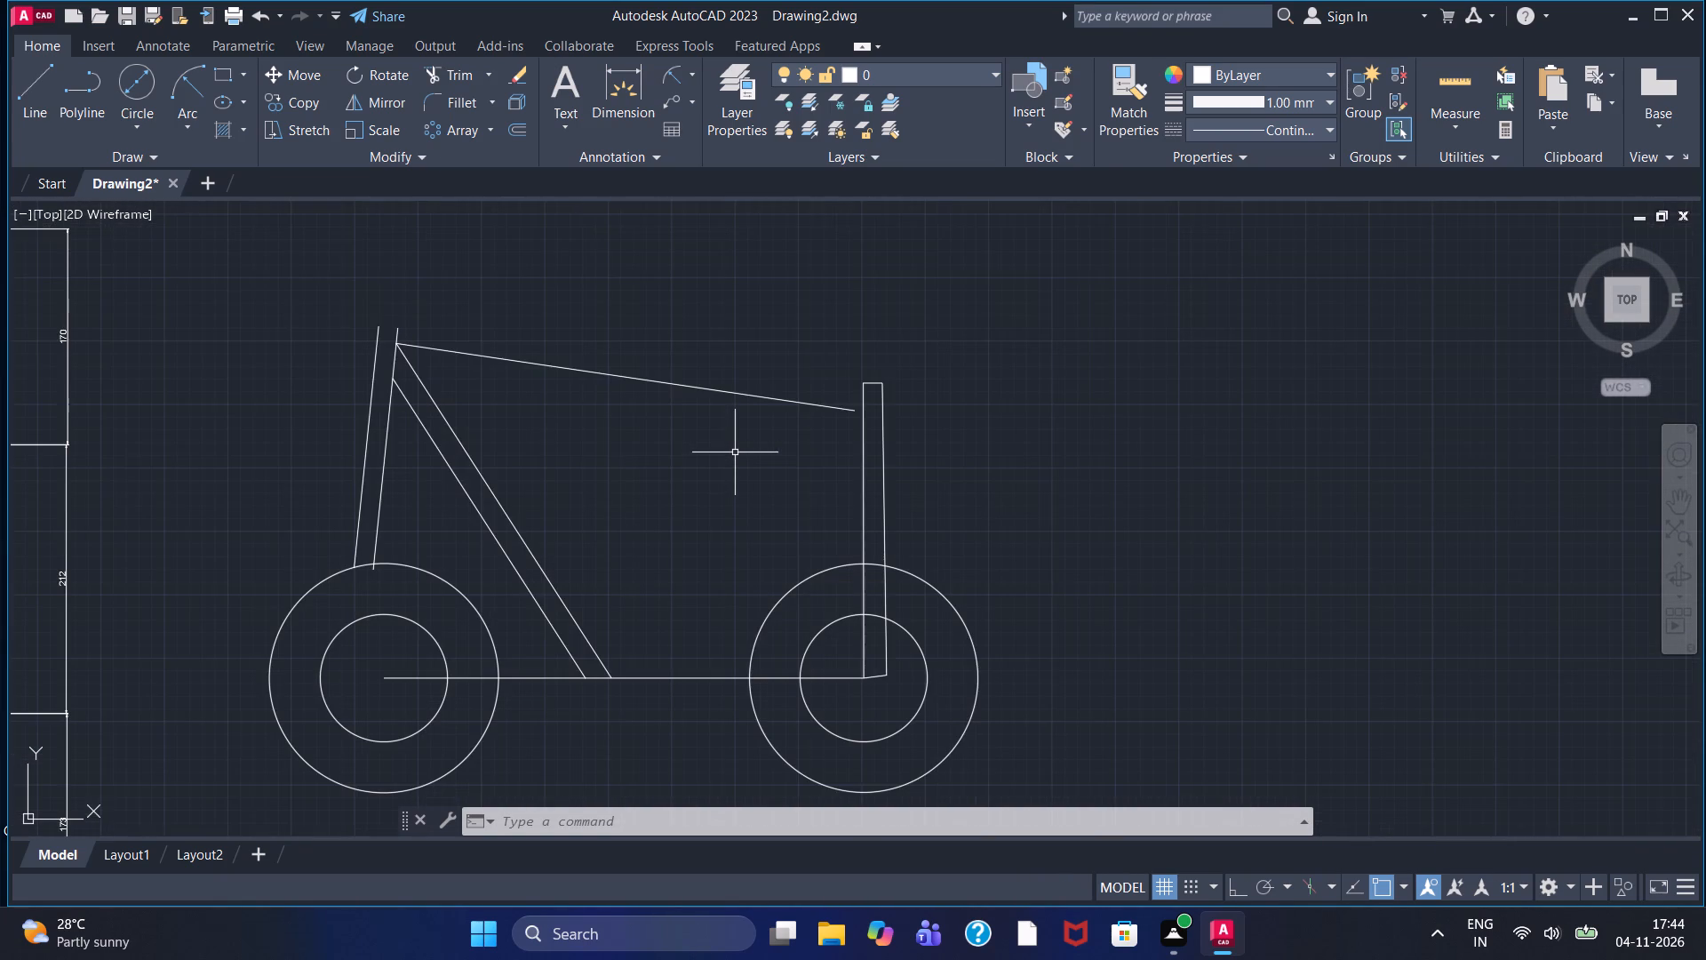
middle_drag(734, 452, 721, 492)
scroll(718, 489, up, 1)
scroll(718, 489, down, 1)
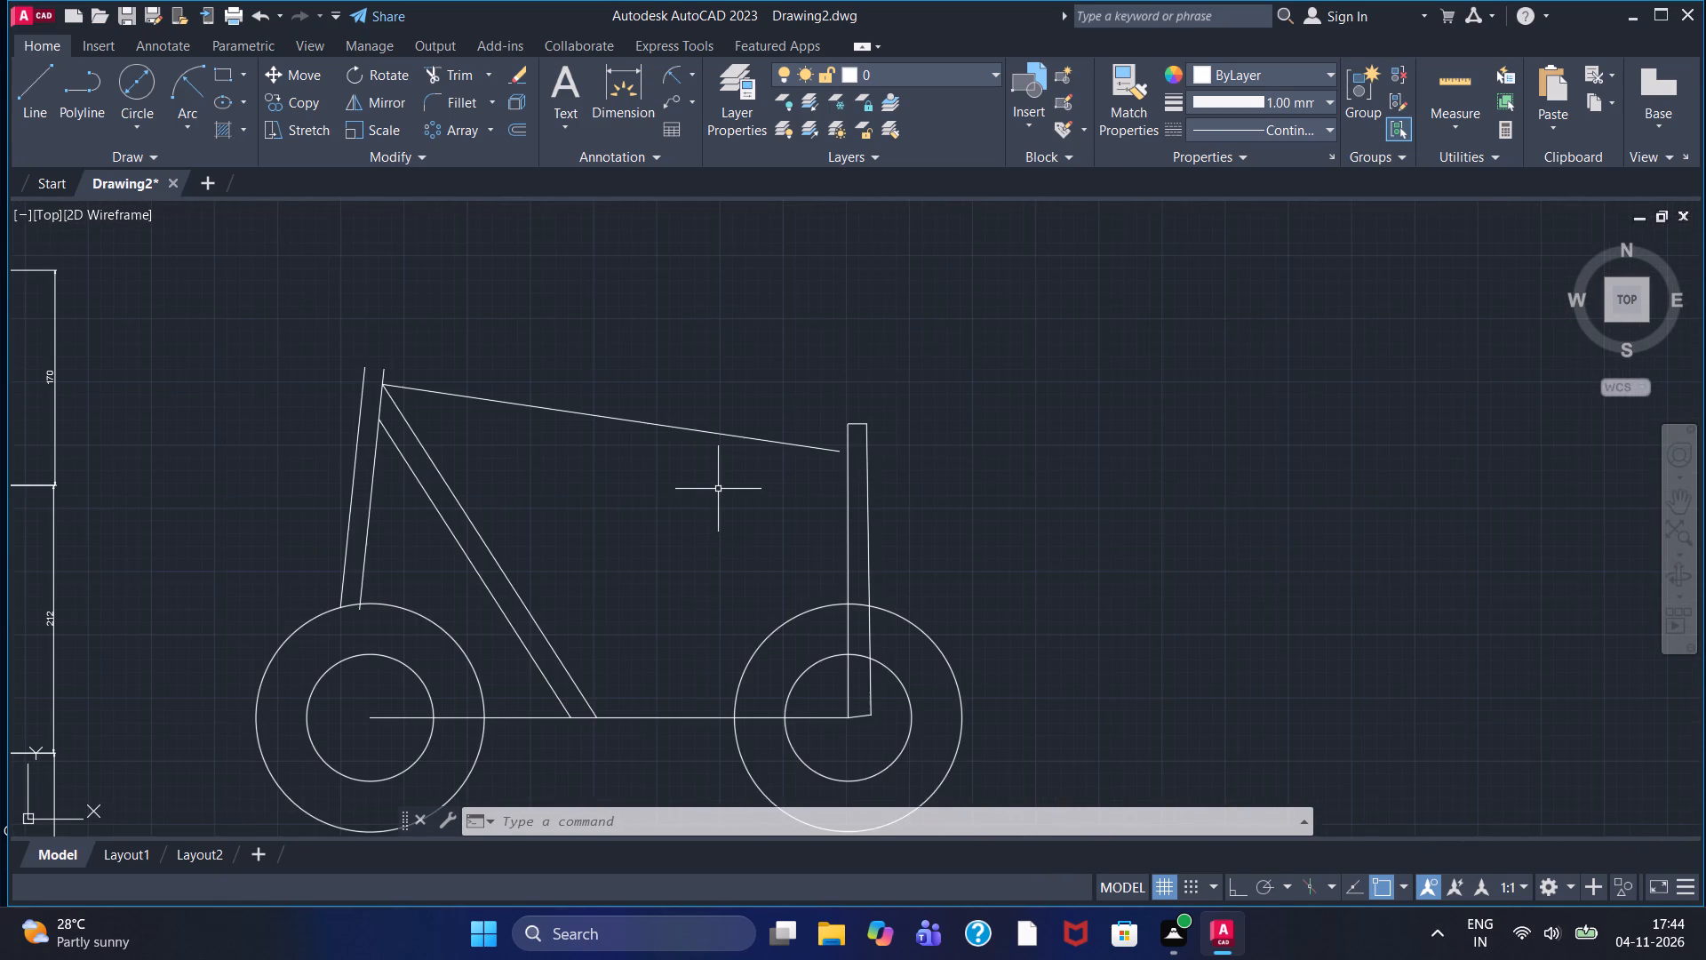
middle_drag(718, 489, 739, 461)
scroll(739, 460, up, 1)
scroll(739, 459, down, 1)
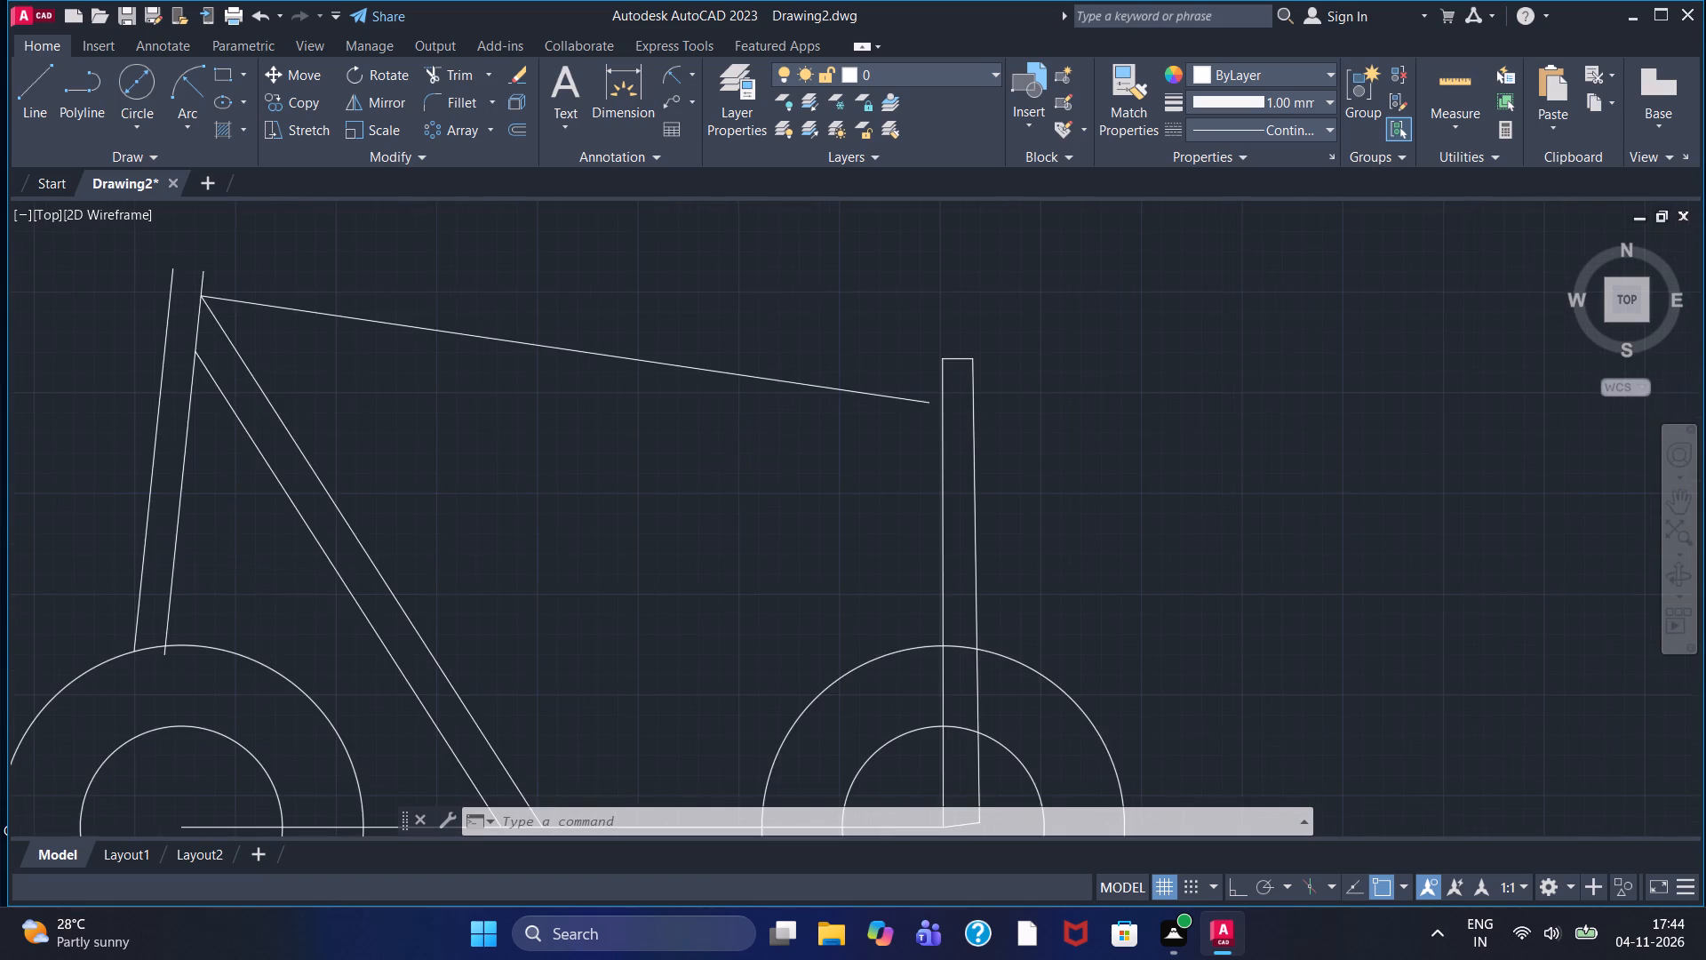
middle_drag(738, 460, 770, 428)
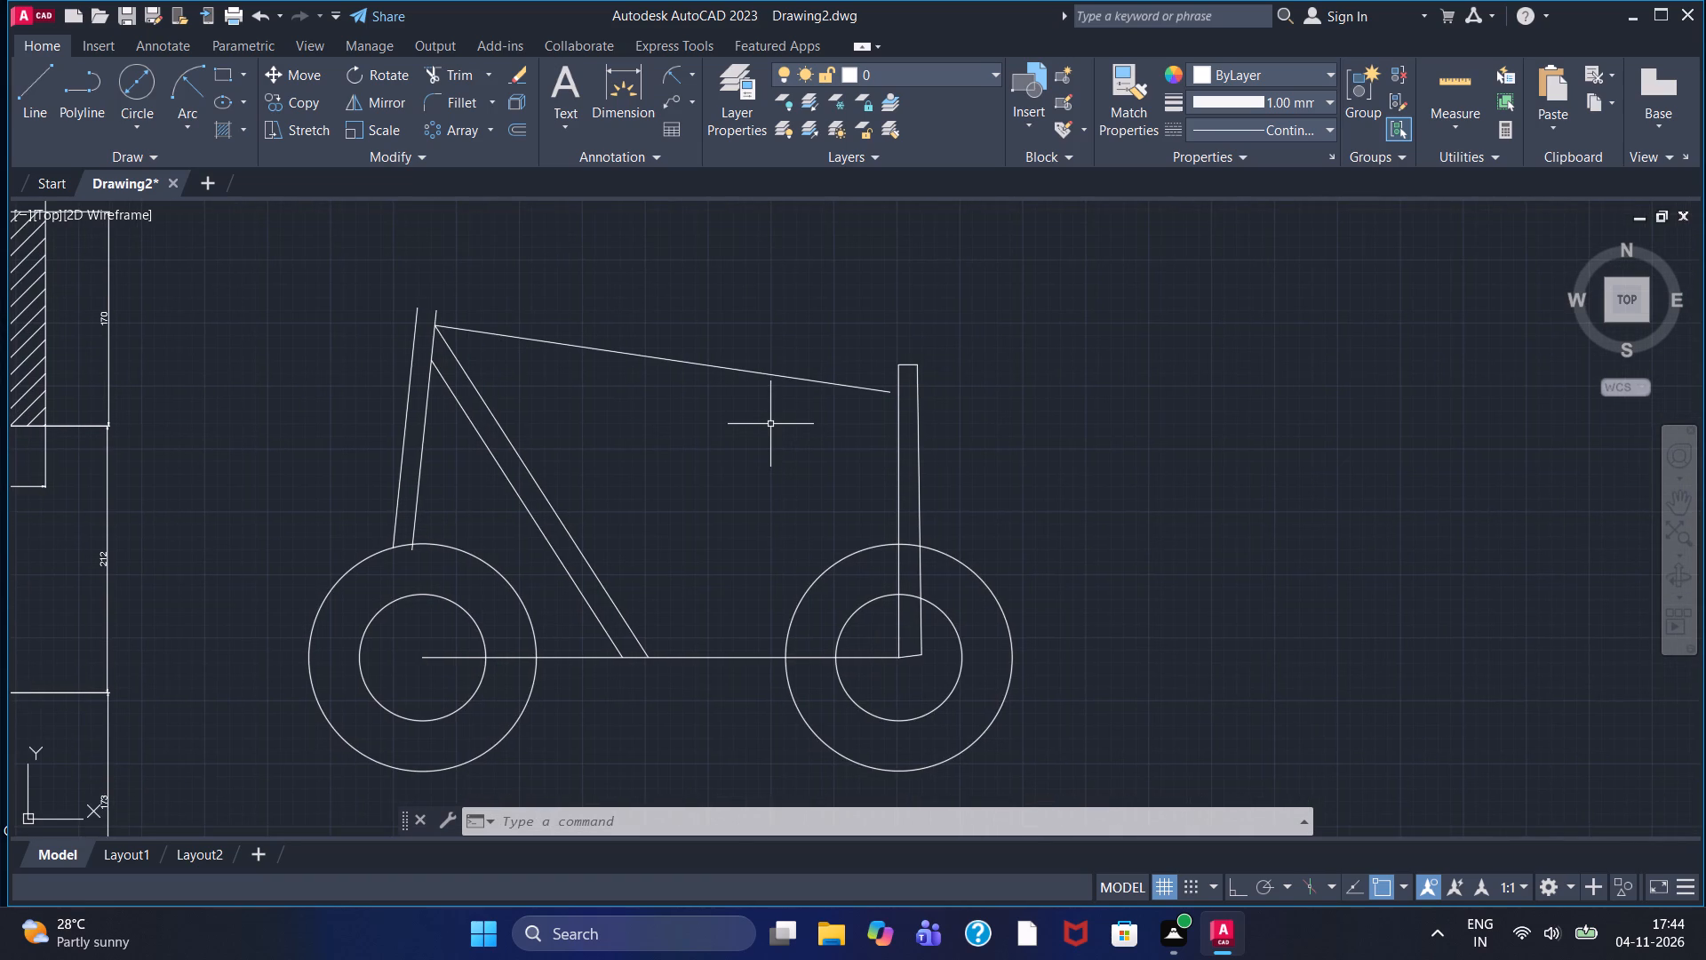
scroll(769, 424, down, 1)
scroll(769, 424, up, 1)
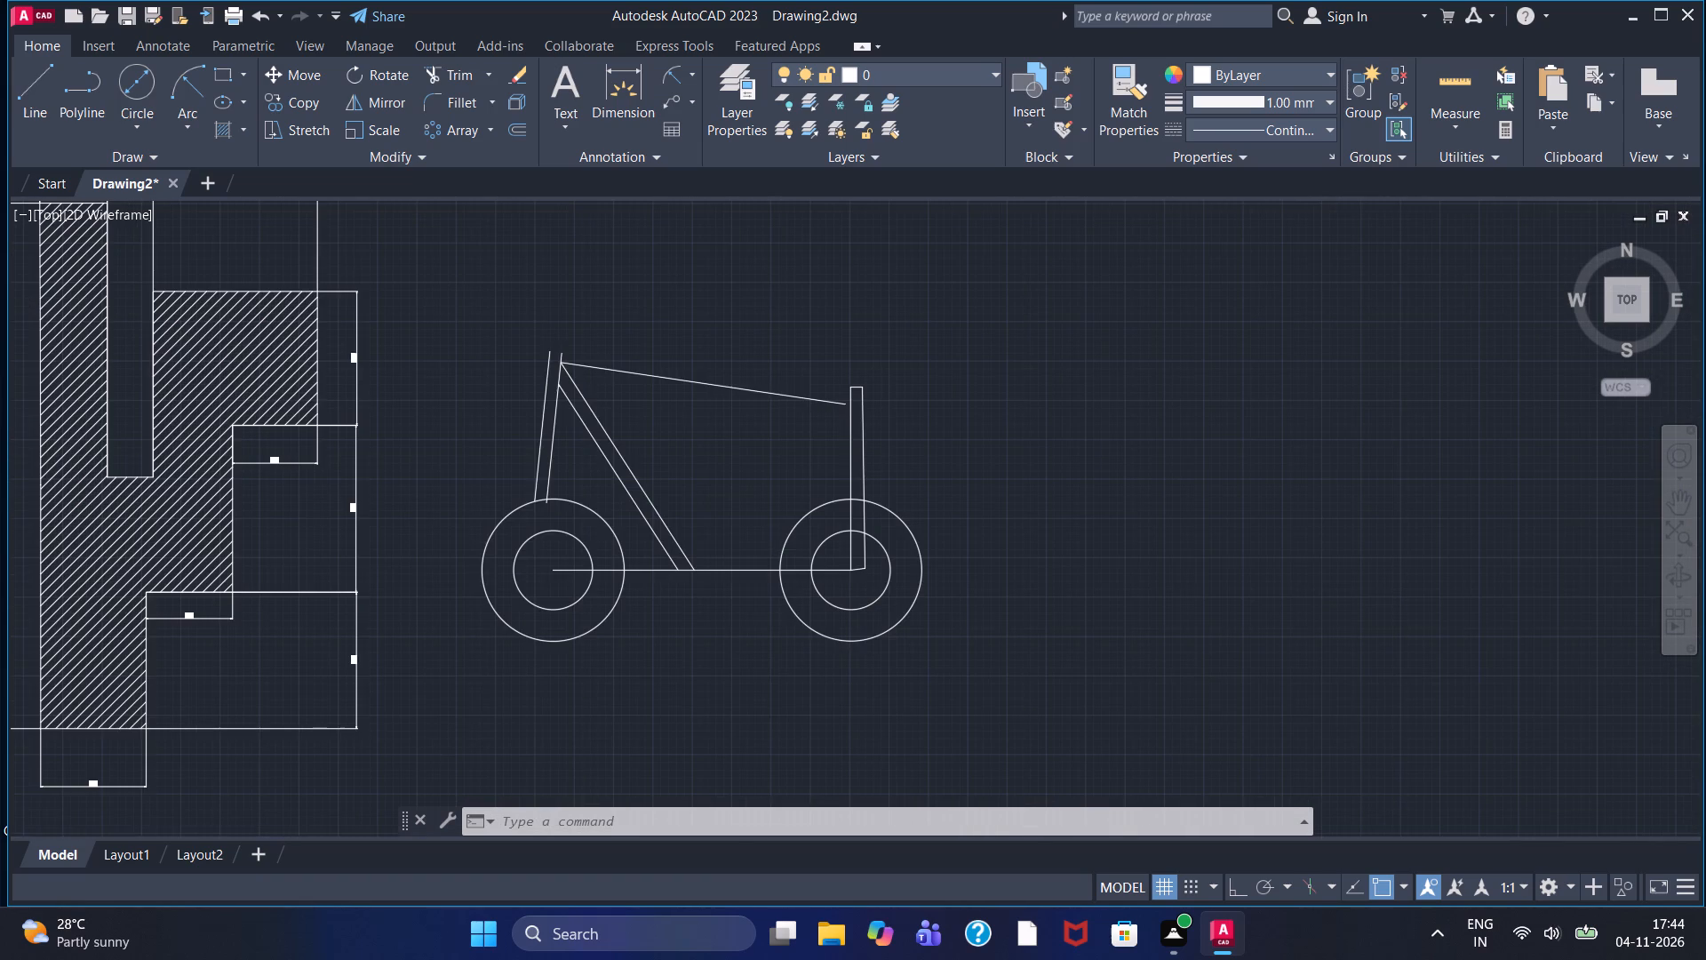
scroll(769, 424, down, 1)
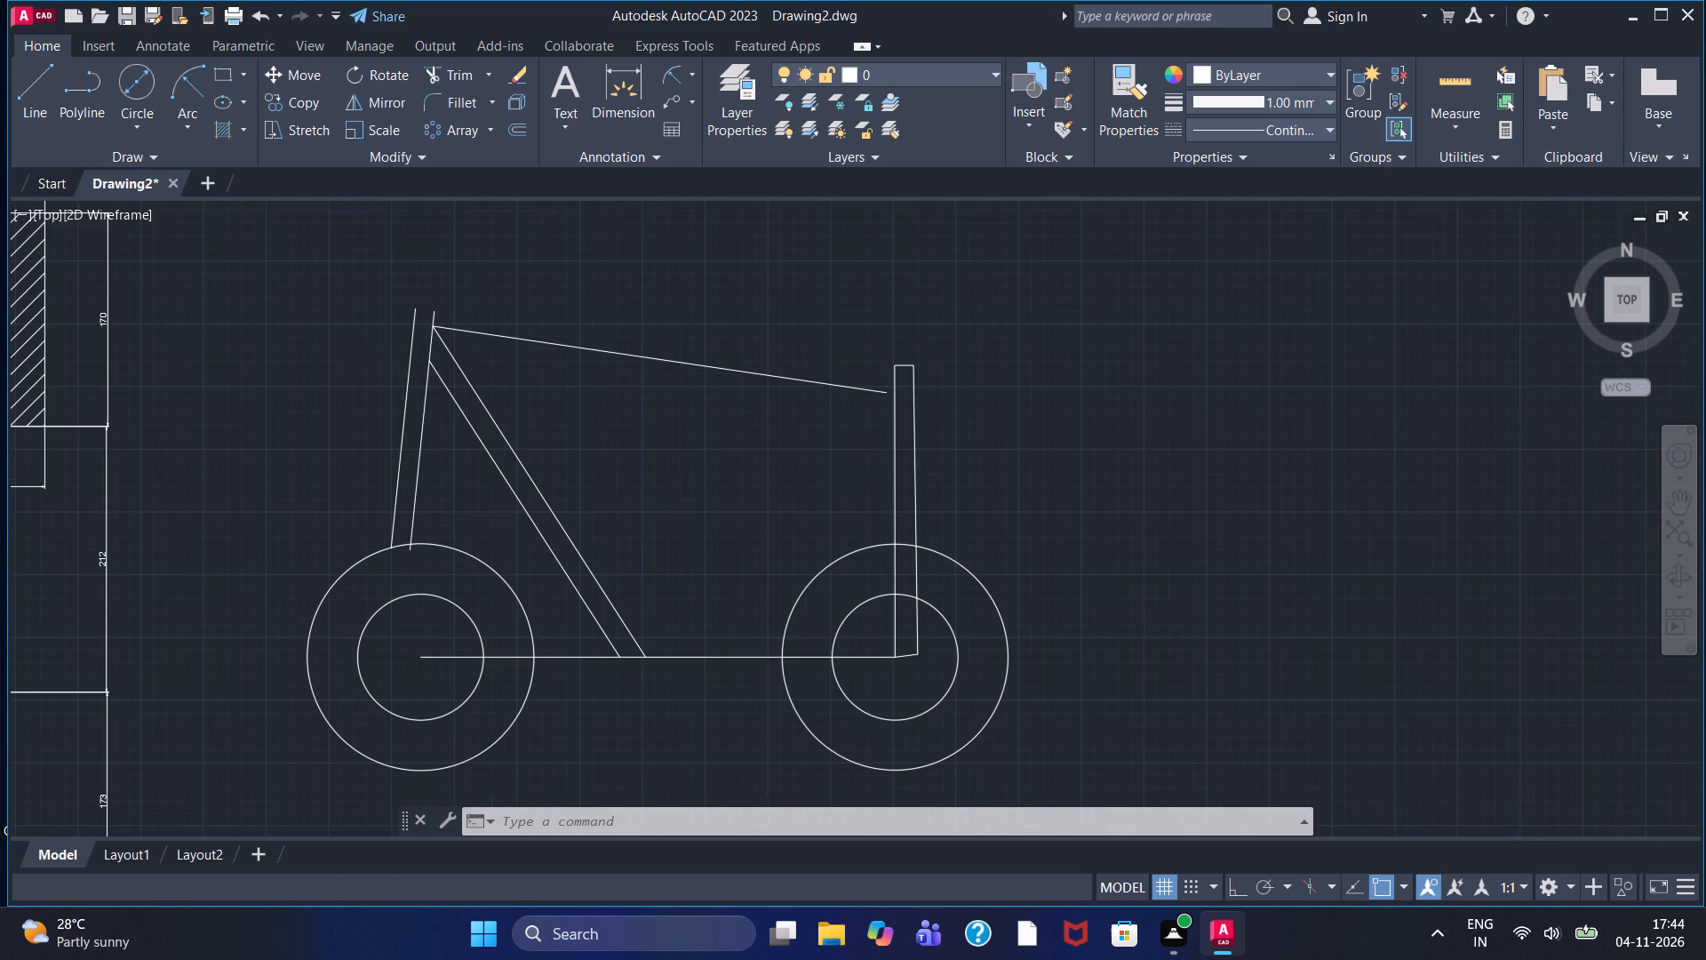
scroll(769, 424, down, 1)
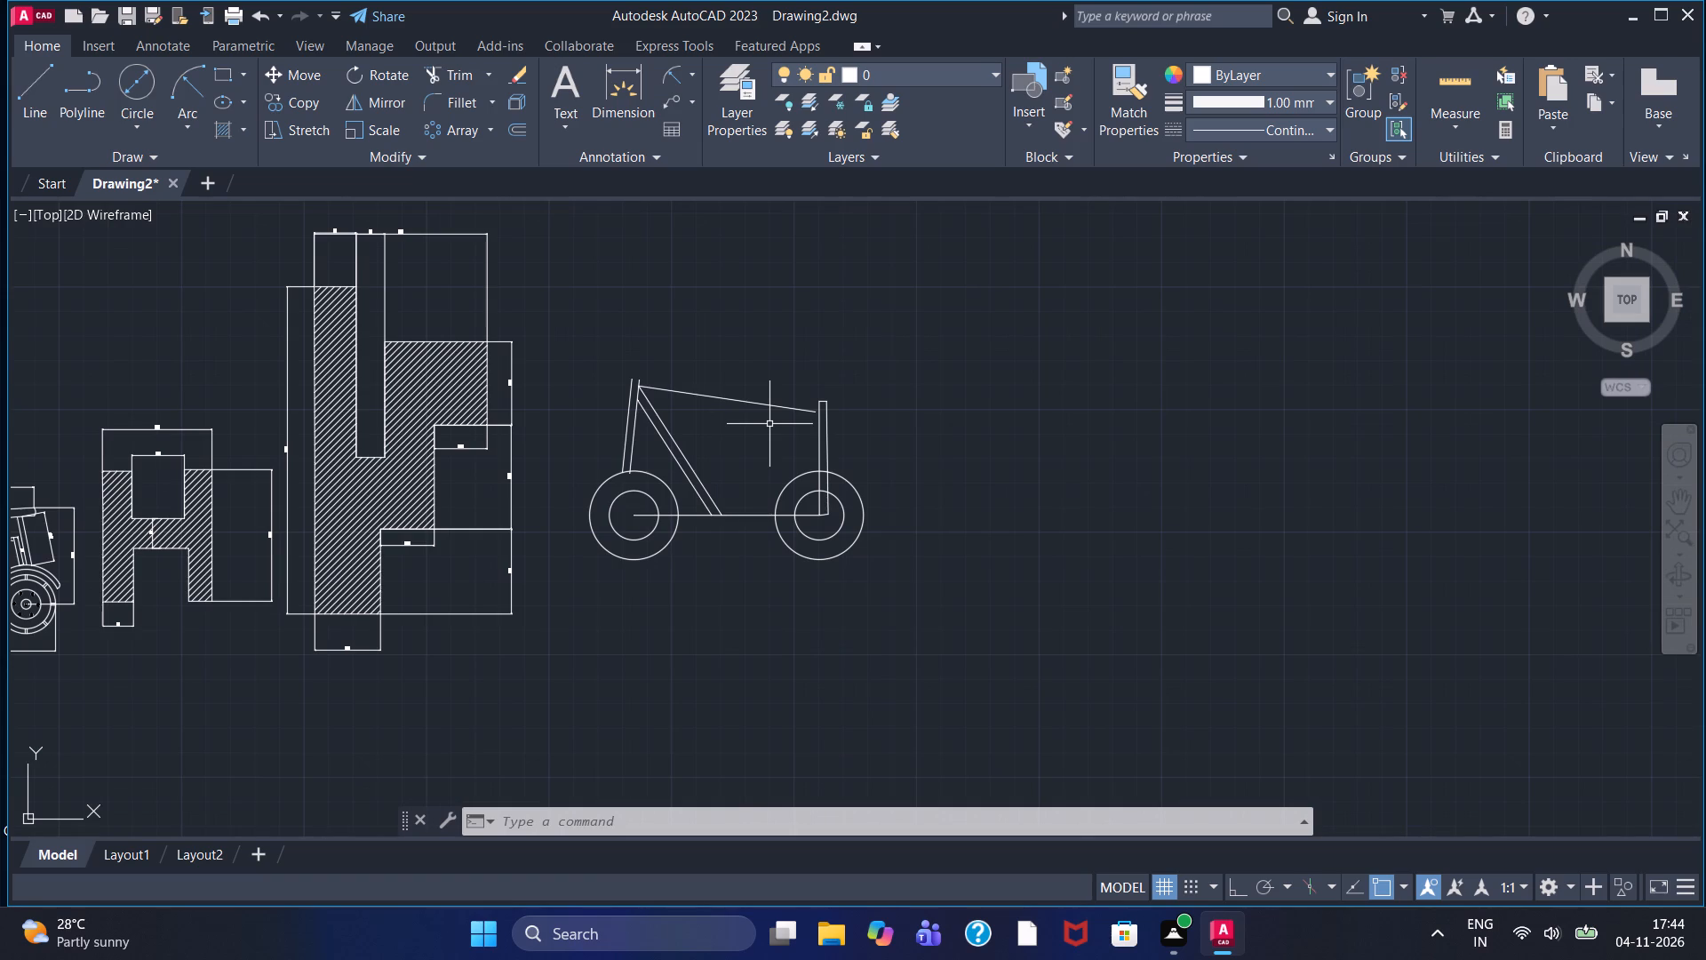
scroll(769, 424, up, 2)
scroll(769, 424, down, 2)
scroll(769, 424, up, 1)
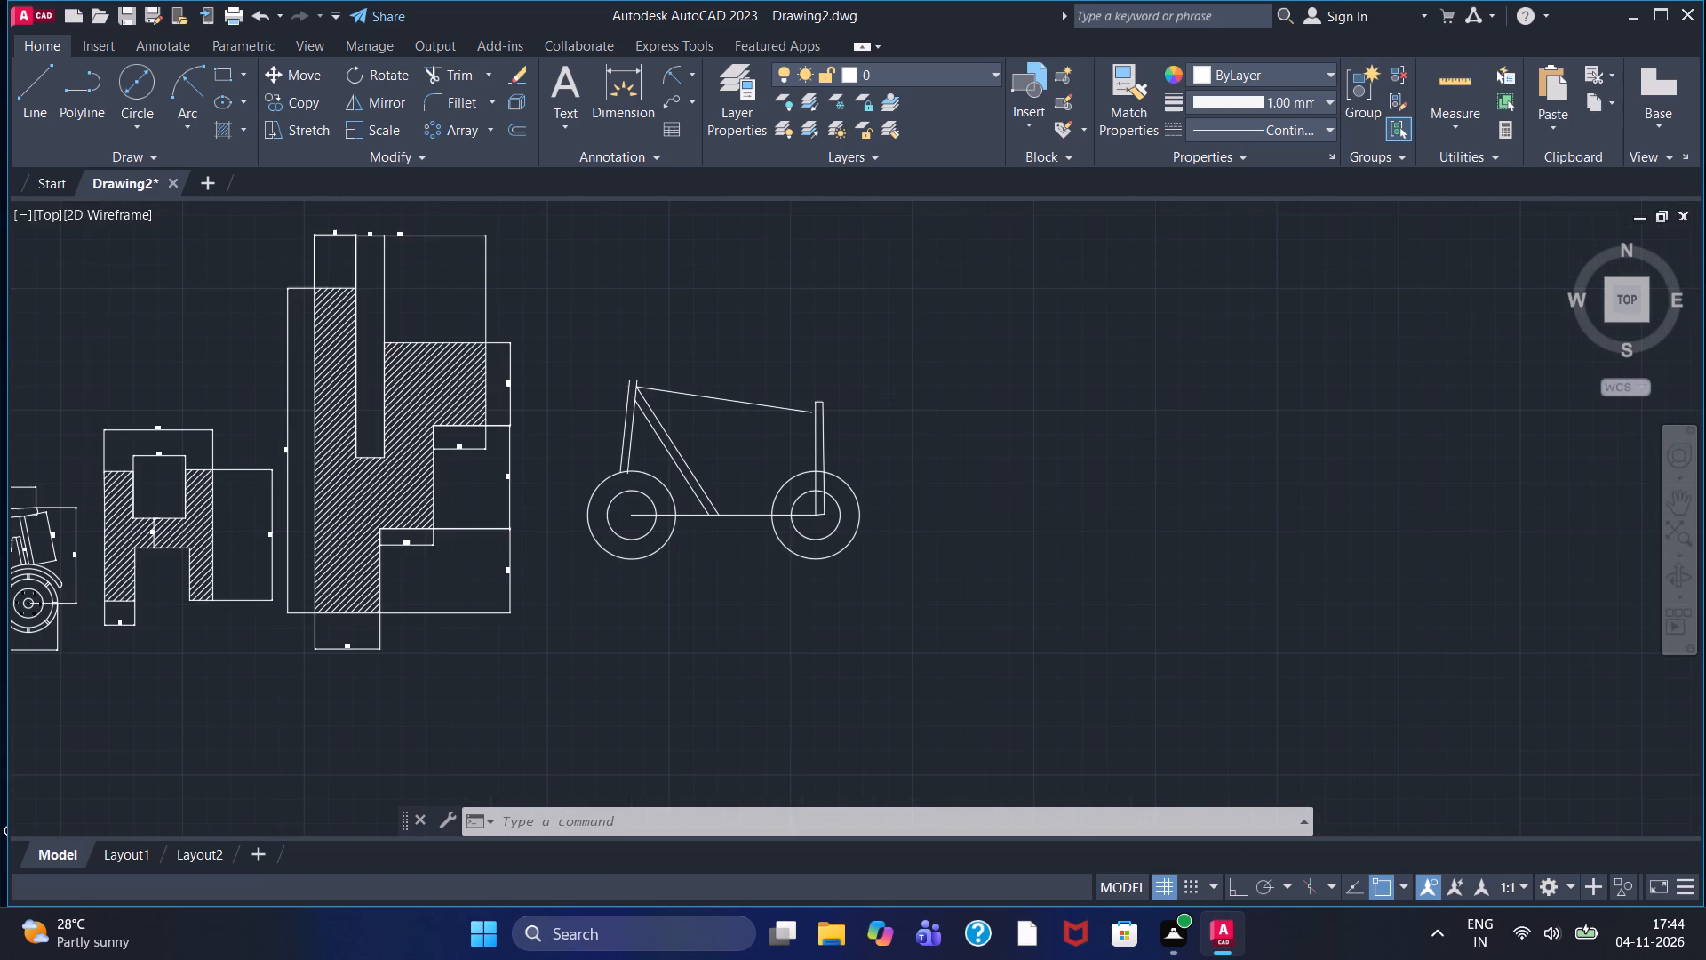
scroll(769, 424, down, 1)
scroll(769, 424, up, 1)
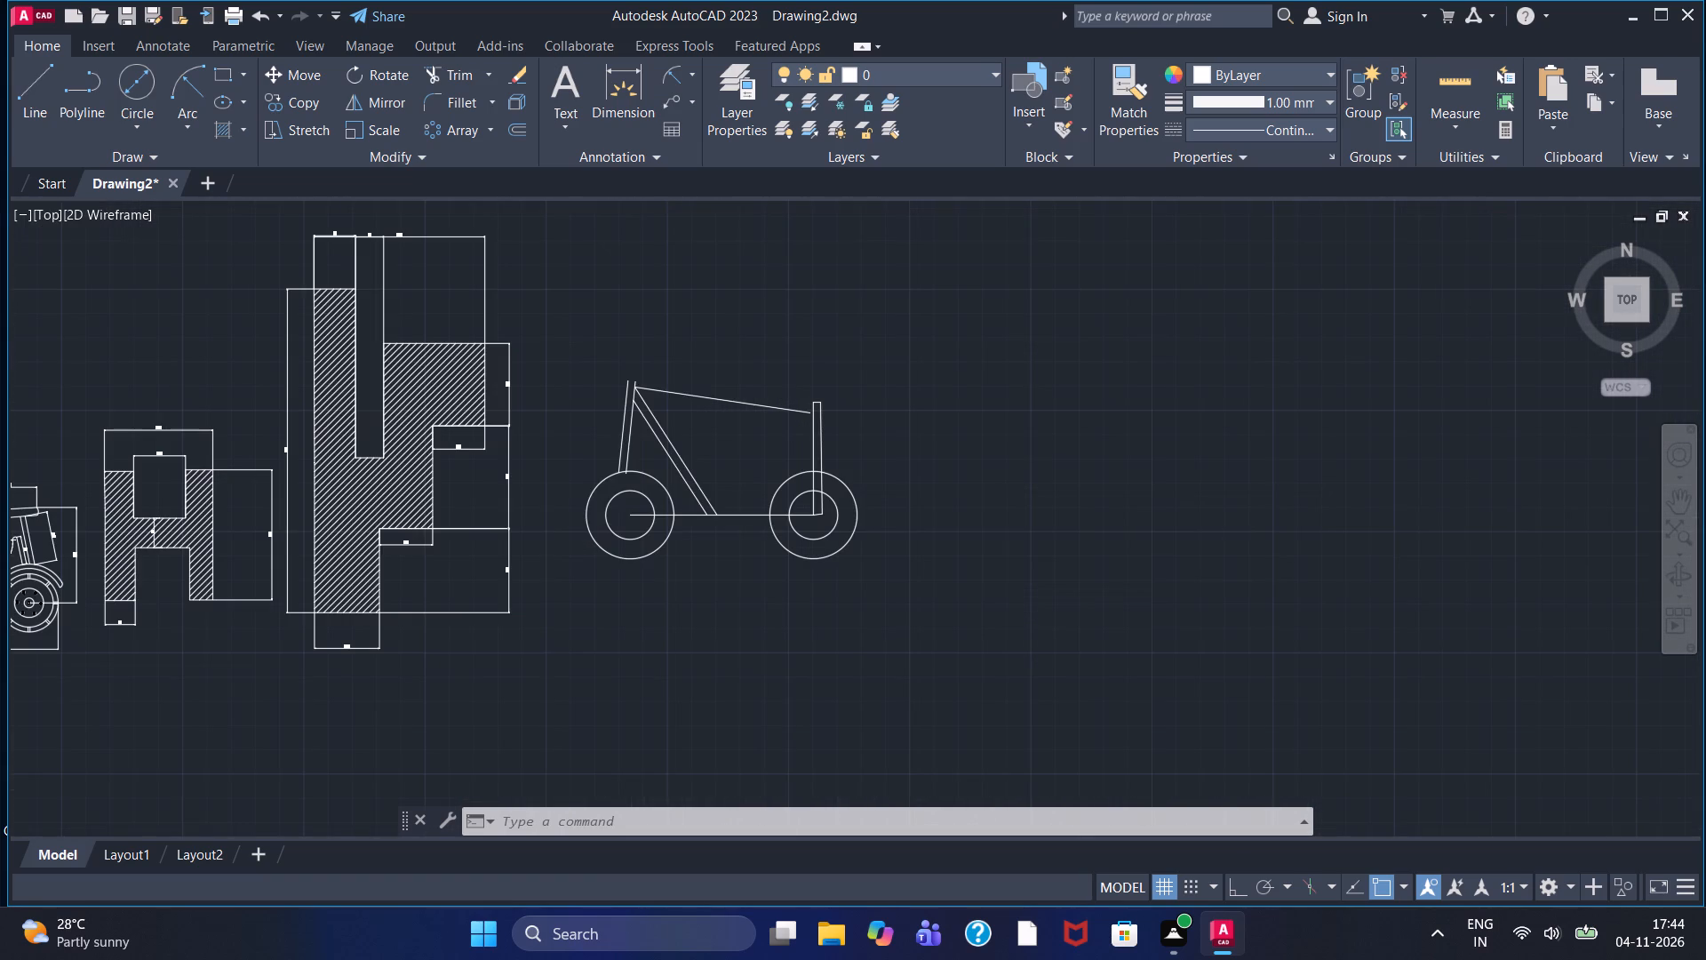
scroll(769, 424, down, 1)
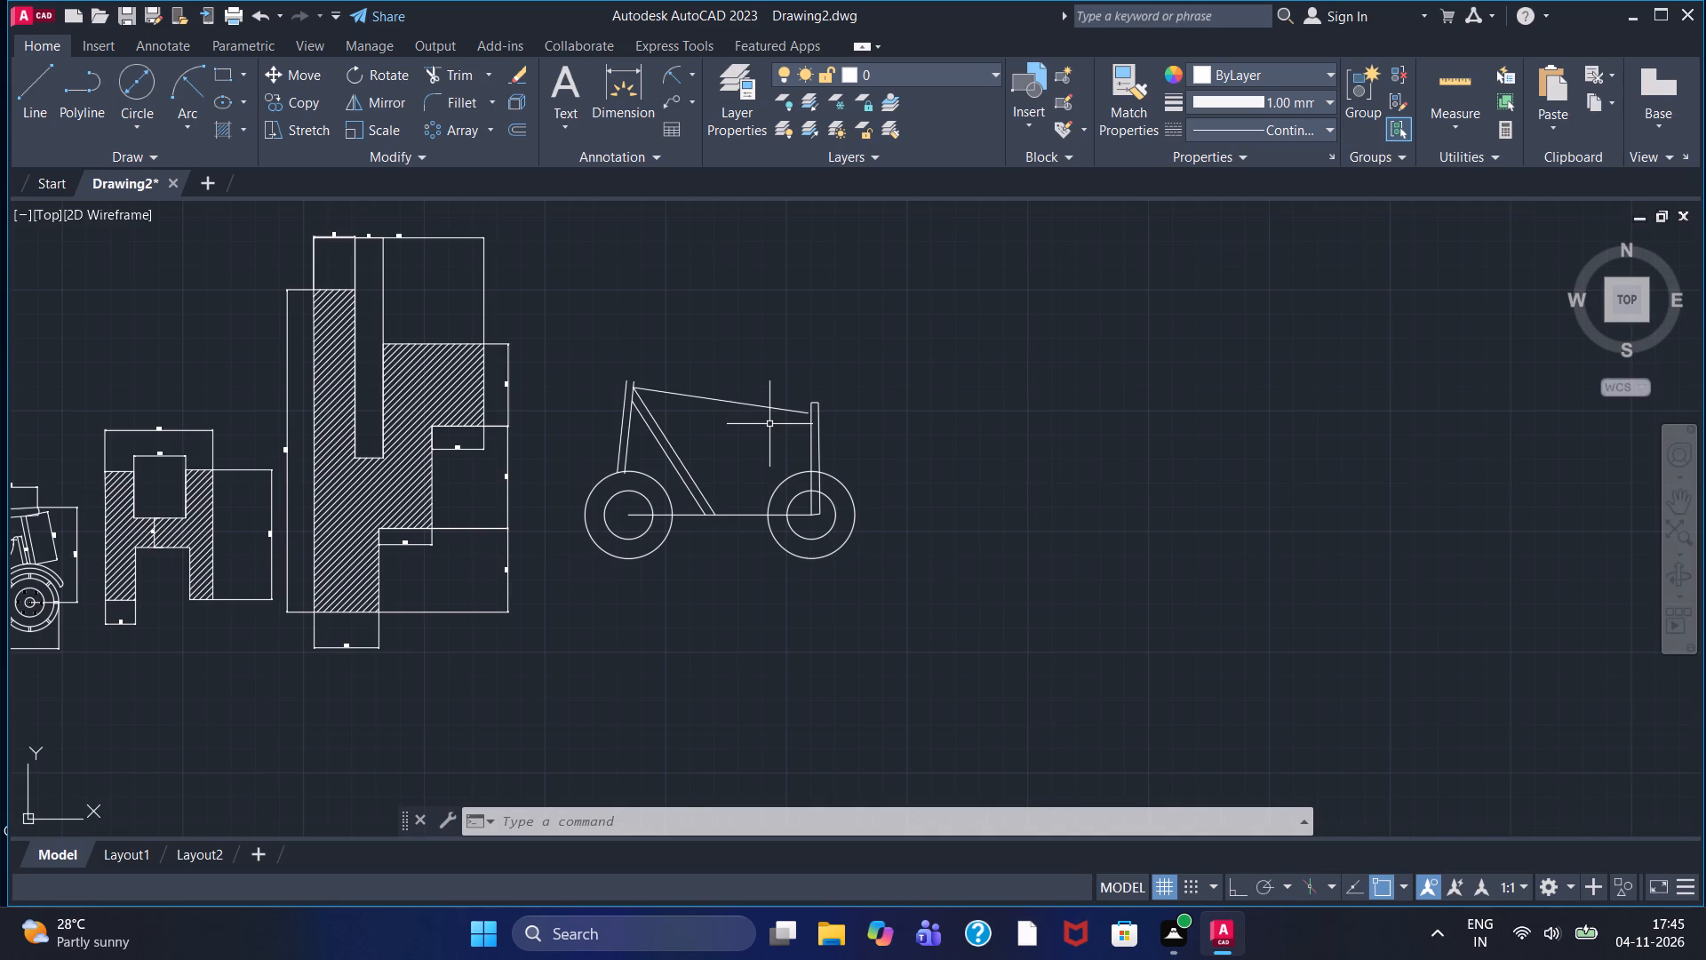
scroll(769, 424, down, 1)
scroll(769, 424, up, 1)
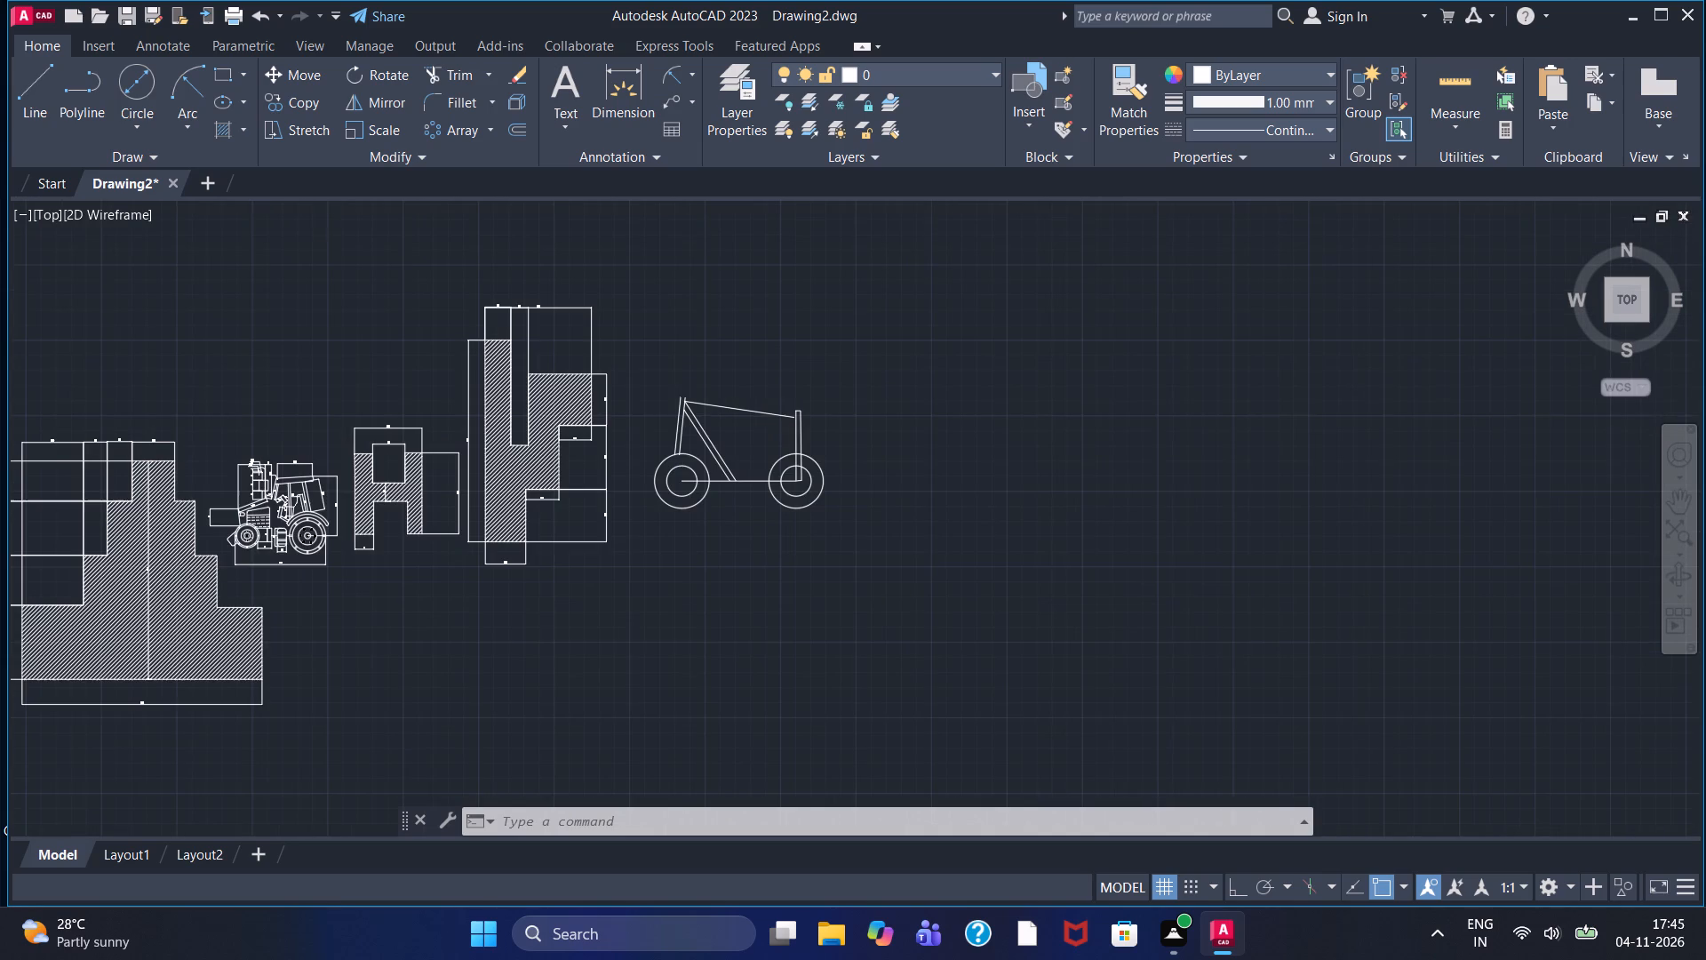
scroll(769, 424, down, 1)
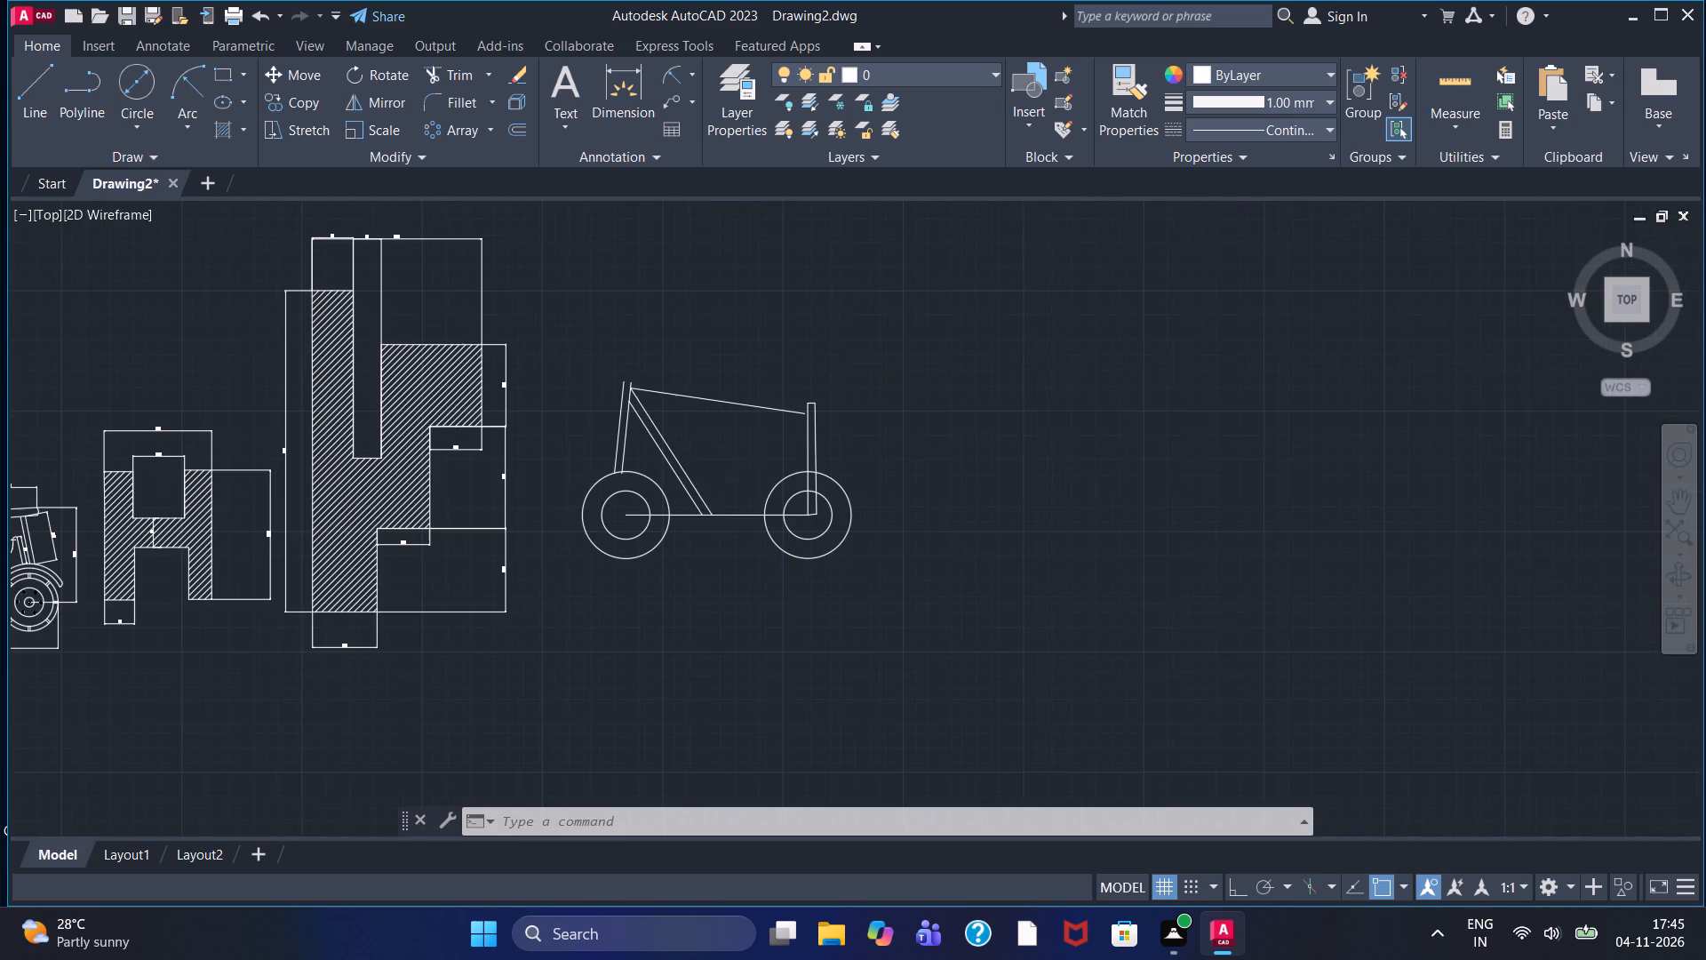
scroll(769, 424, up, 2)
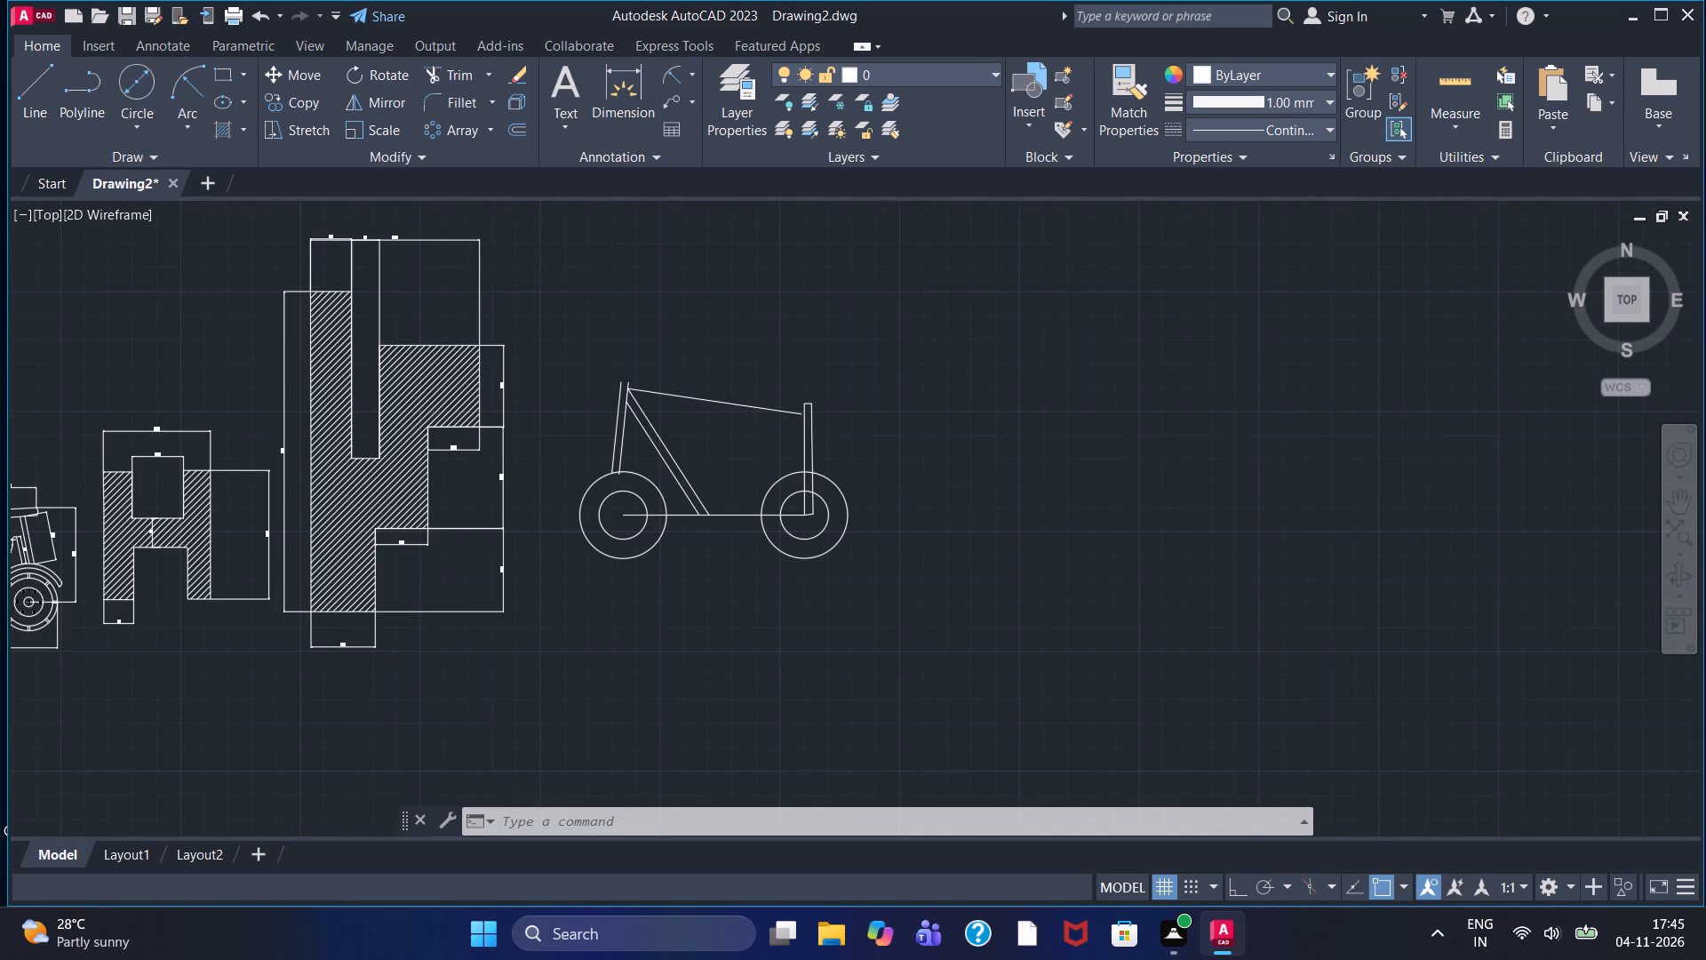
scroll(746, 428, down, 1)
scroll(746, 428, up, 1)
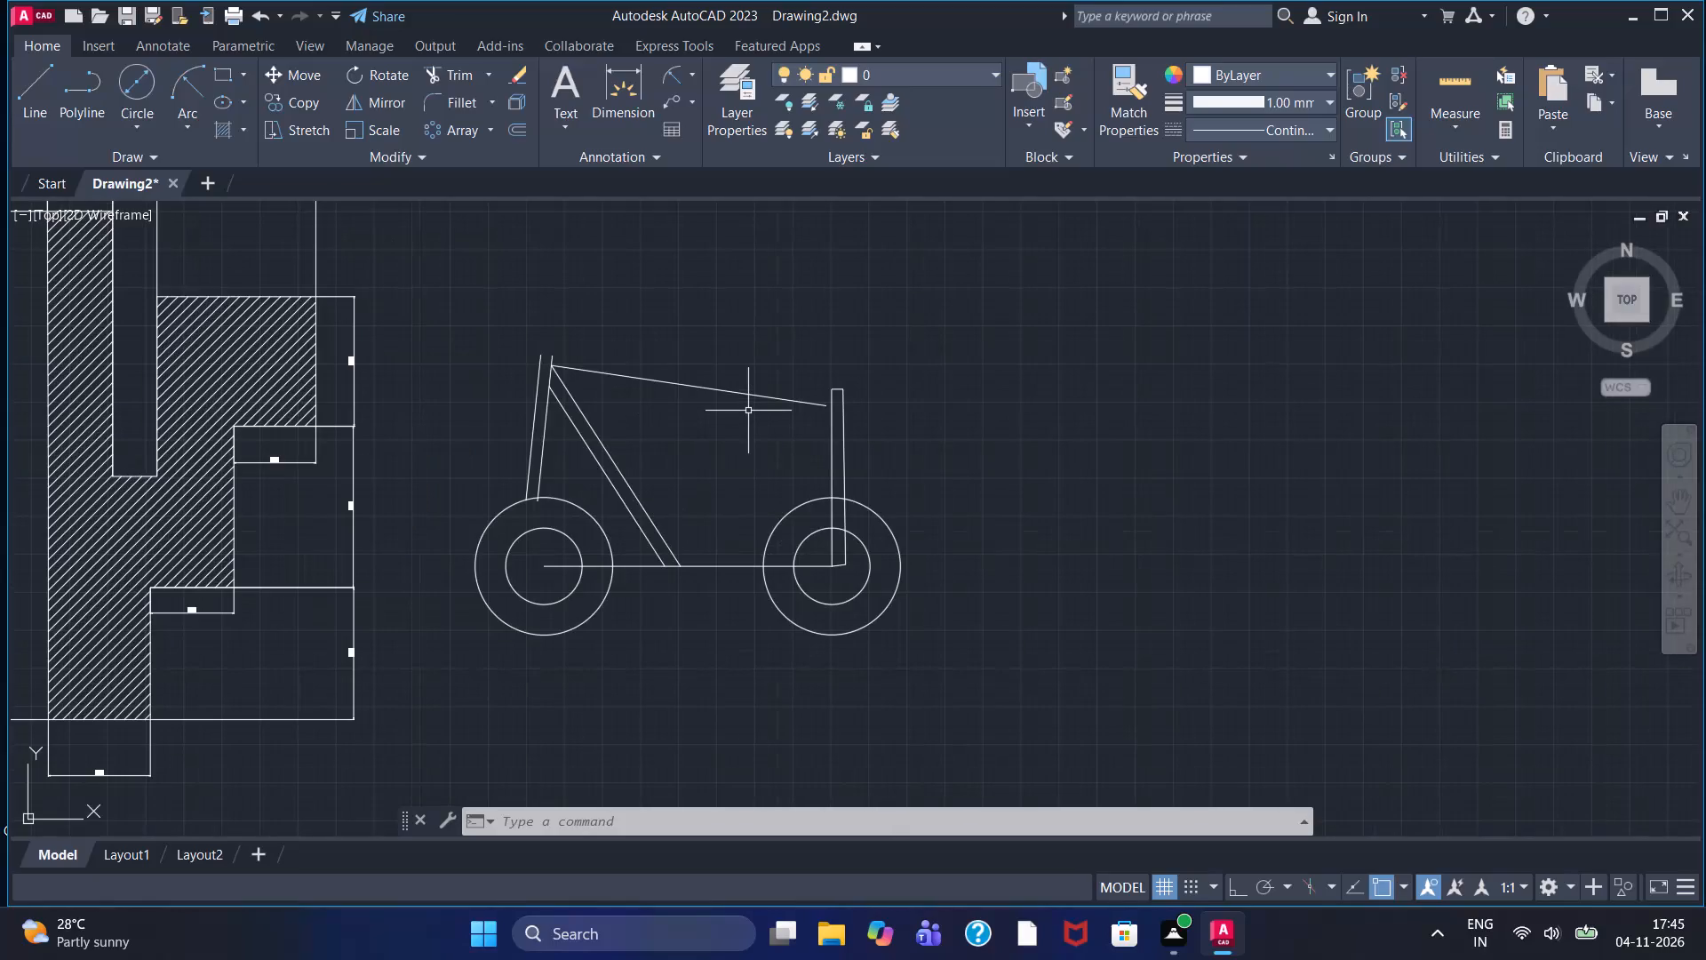
Offset the sloping top line about 10 to its upper side, using the Through option.
scroll(749, 419, down, 1)
scroll(749, 419, up, 1)
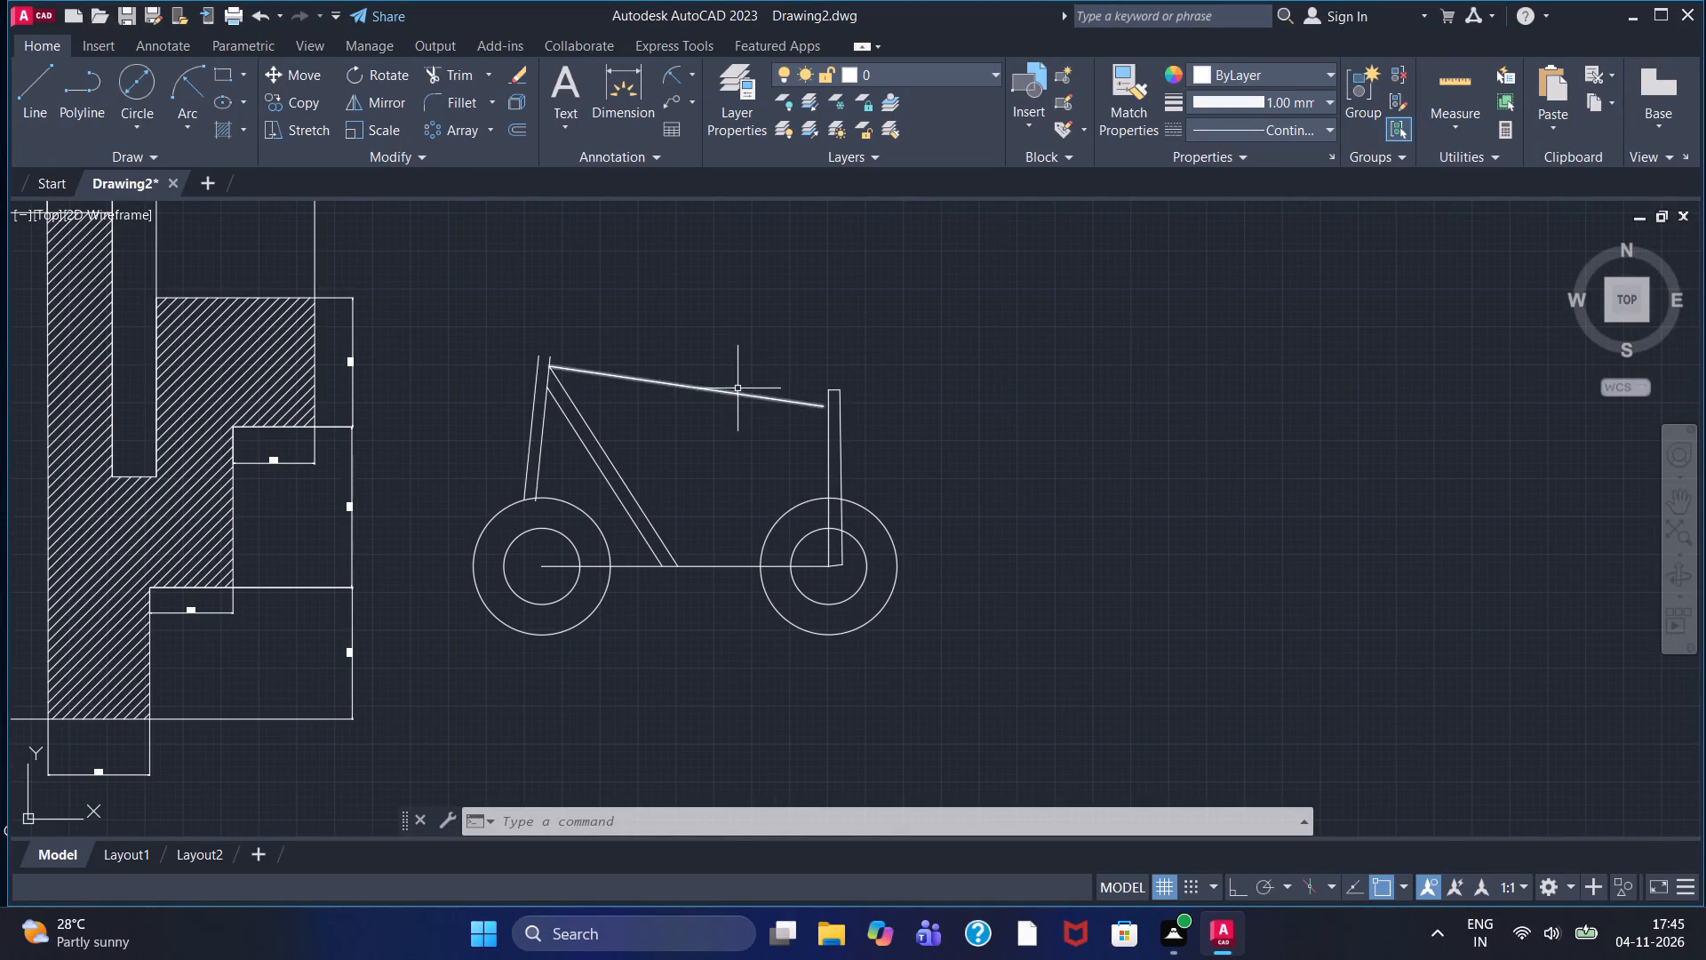
scroll(747, 381, up, 1)
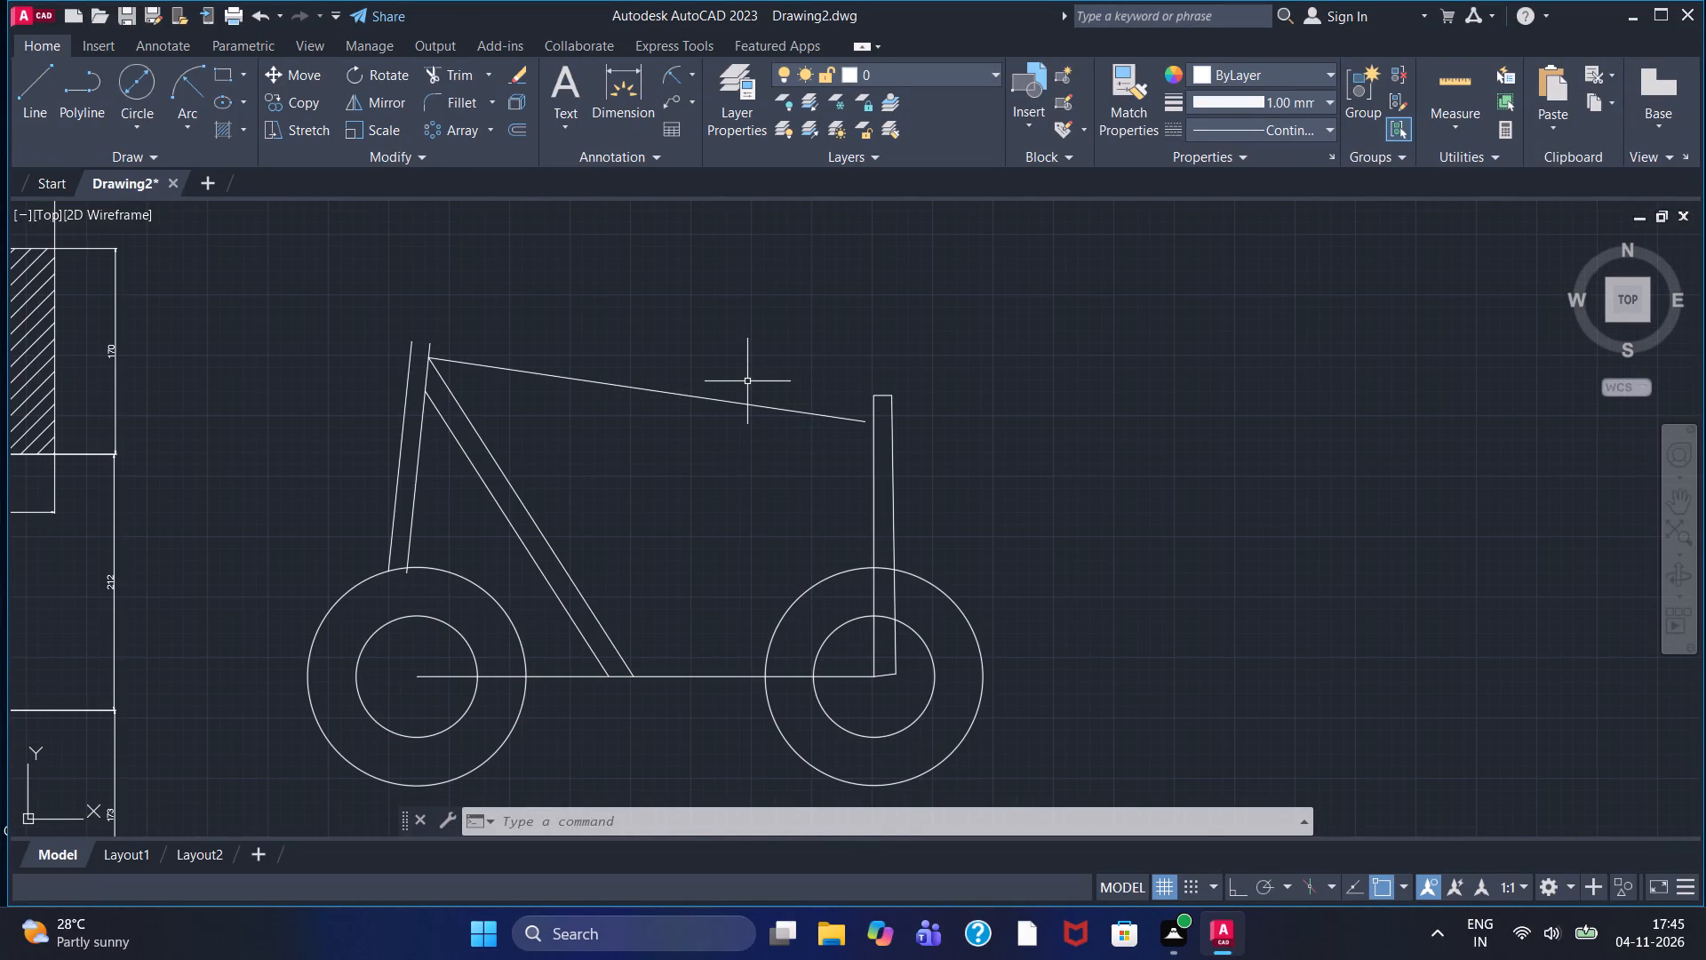
scroll(747, 381, down, 1)
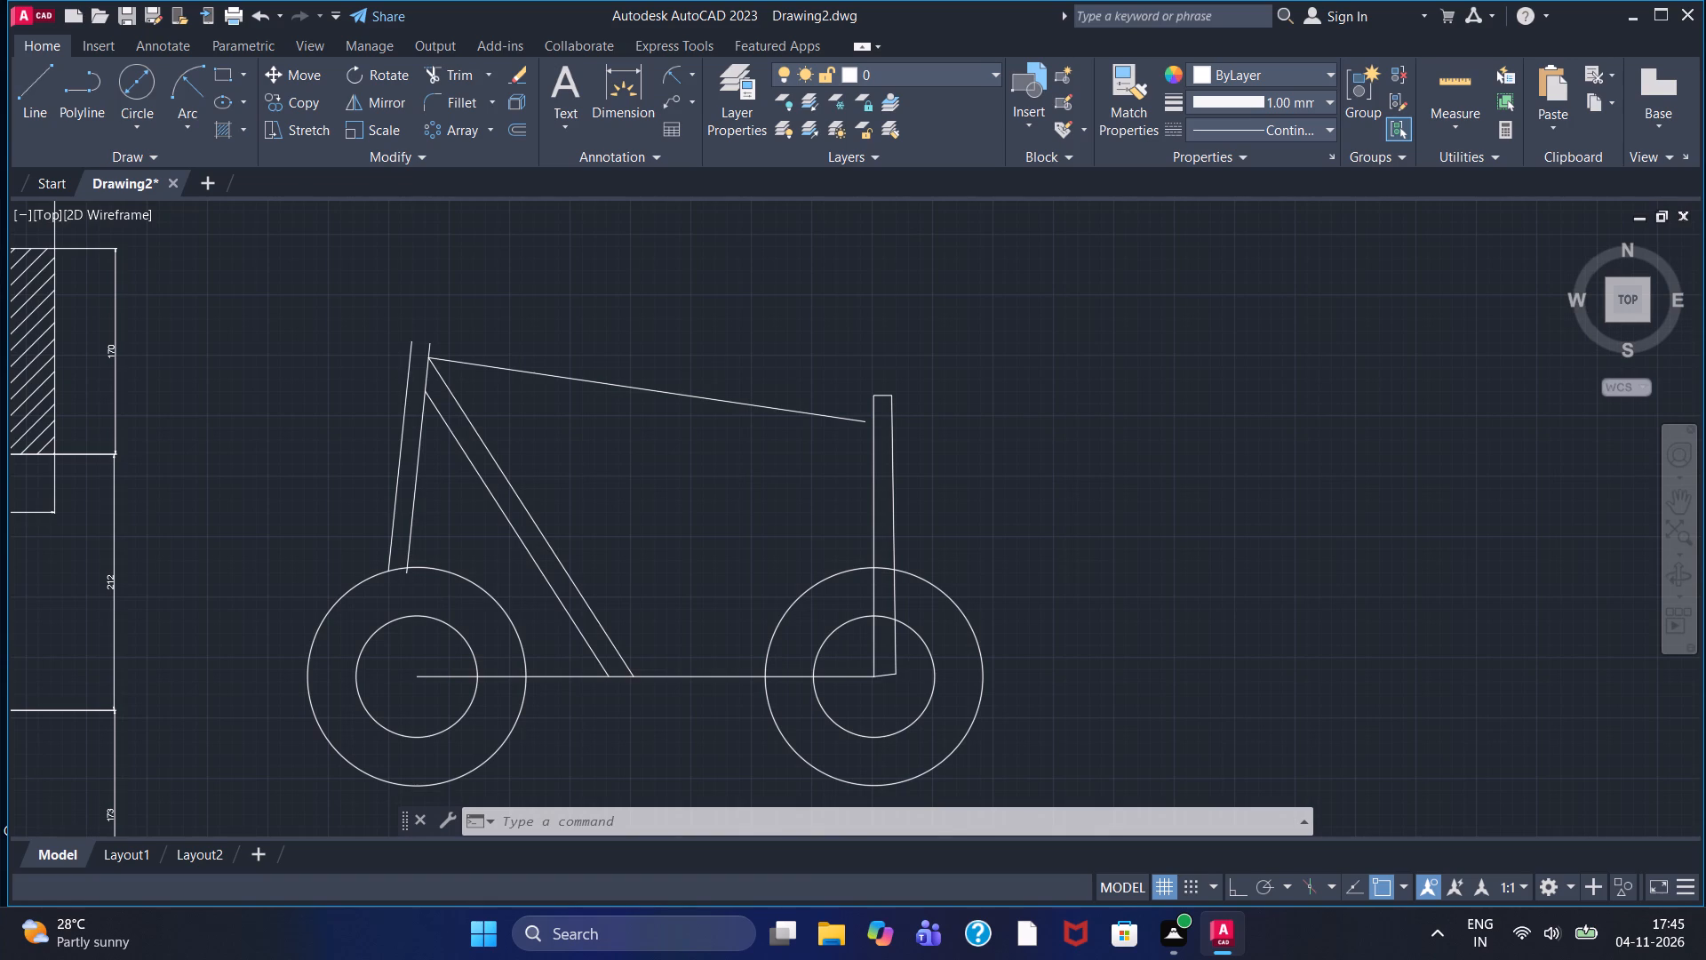
scroll(747, 381, down, 1)
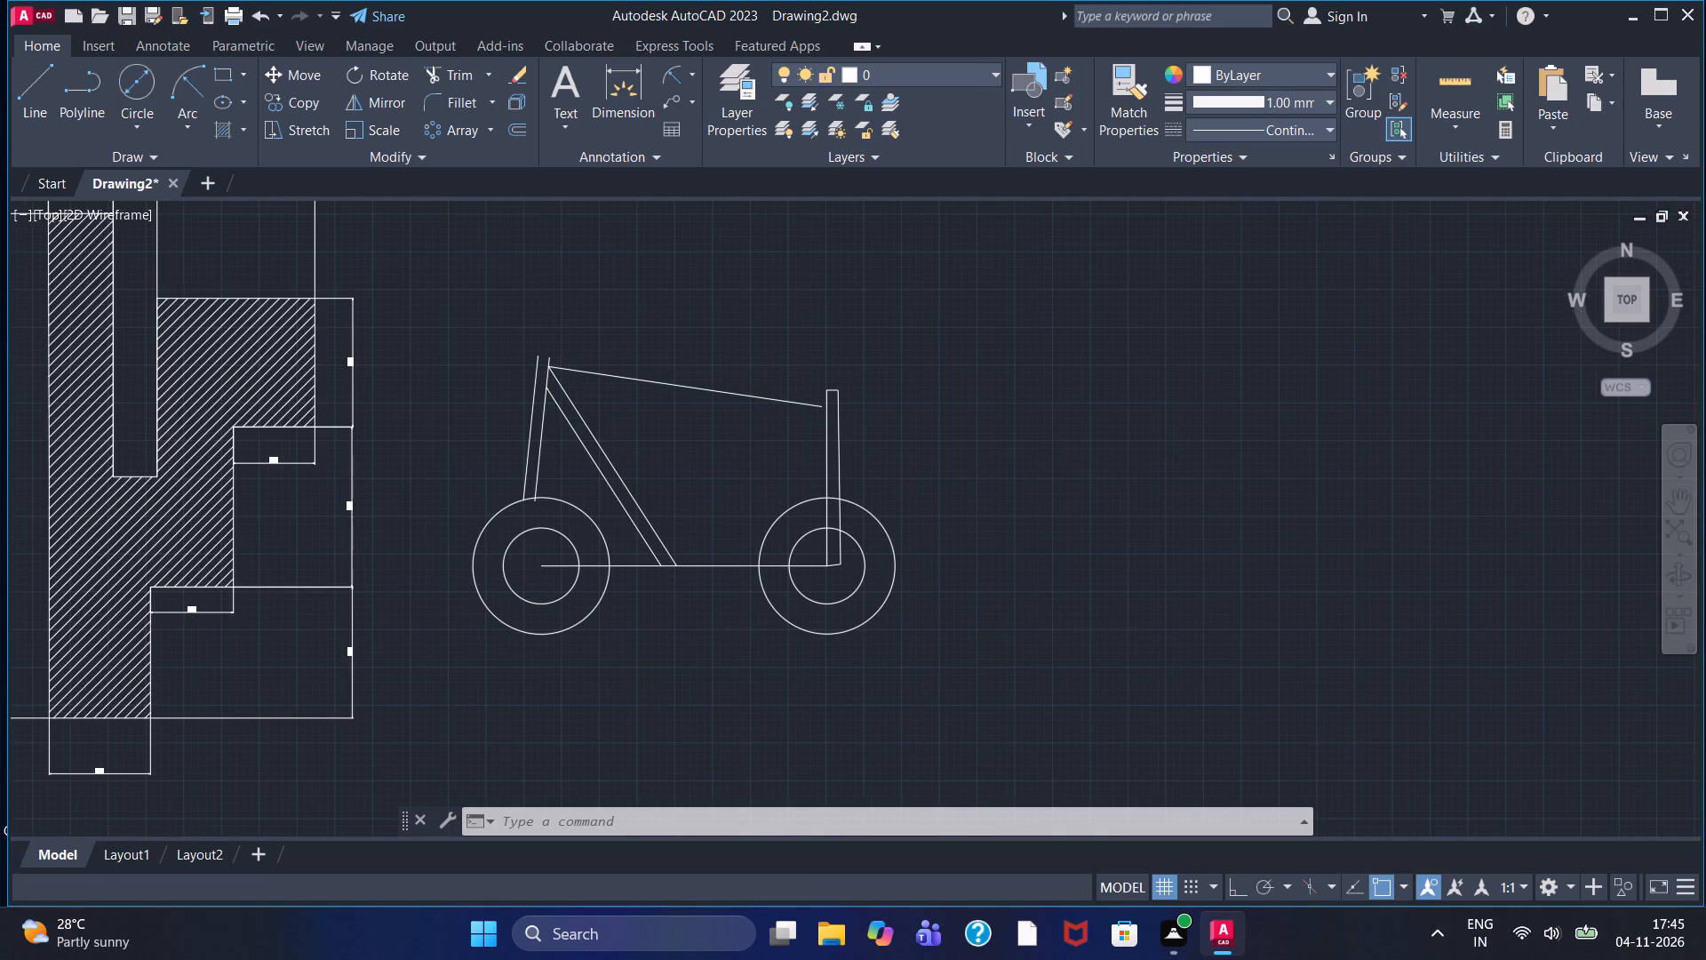
scroll(747, 381, up, 1)
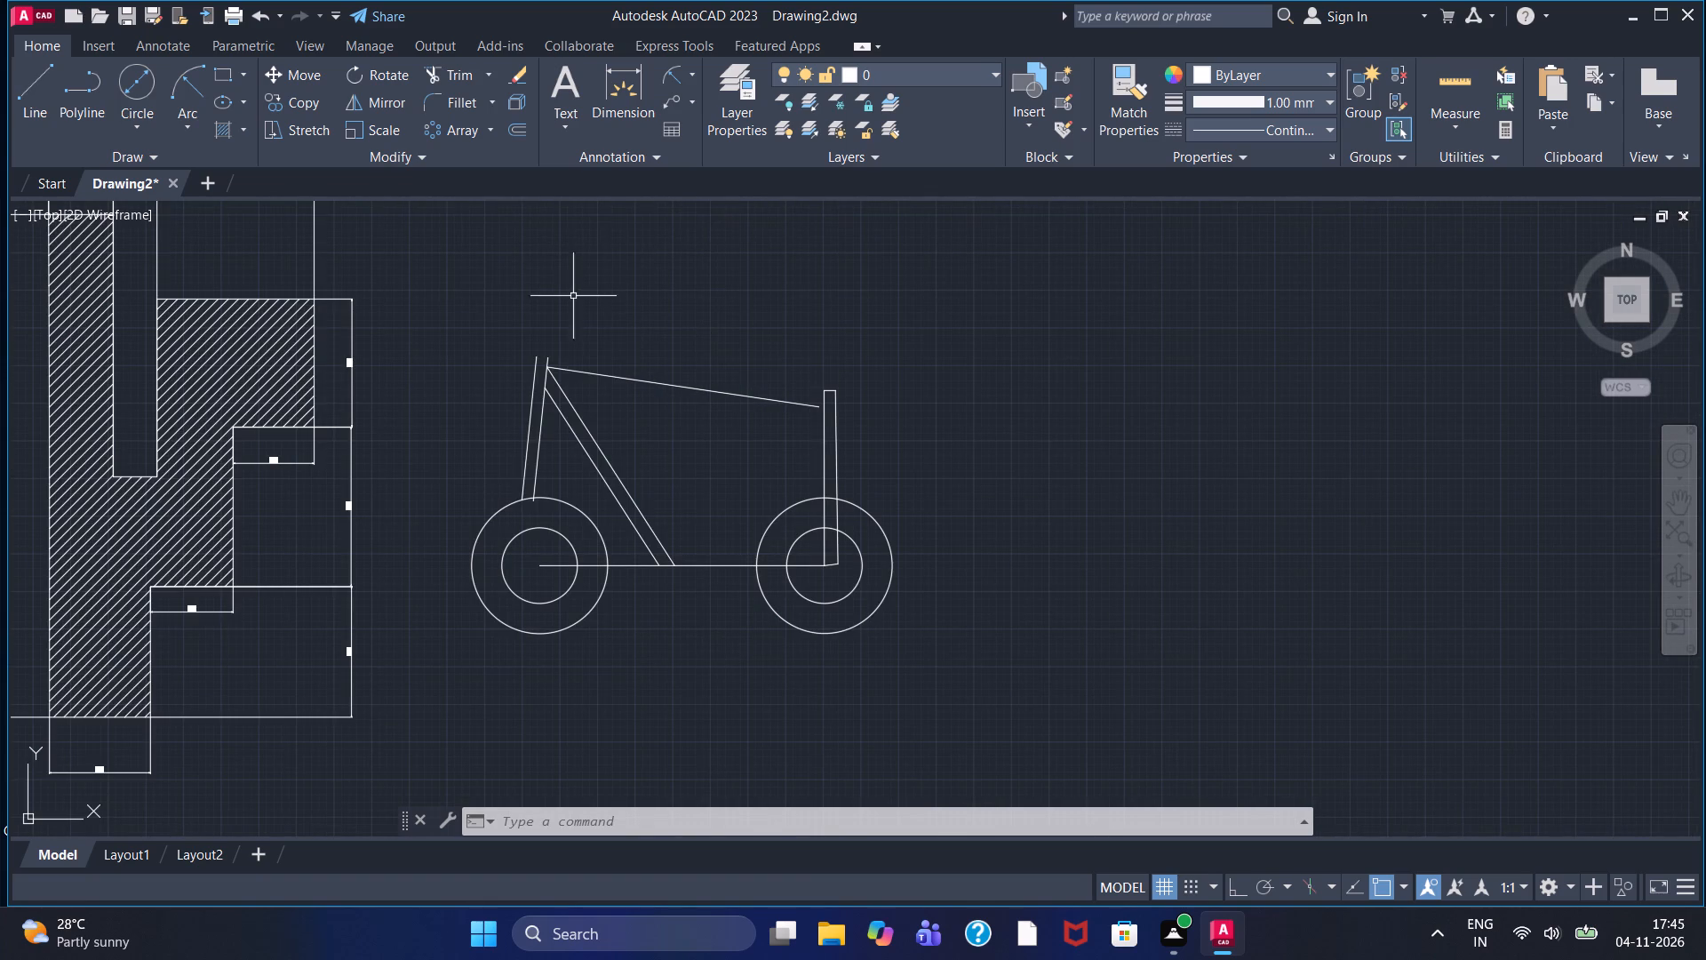
double_click(505, 124)
click(807, 812)
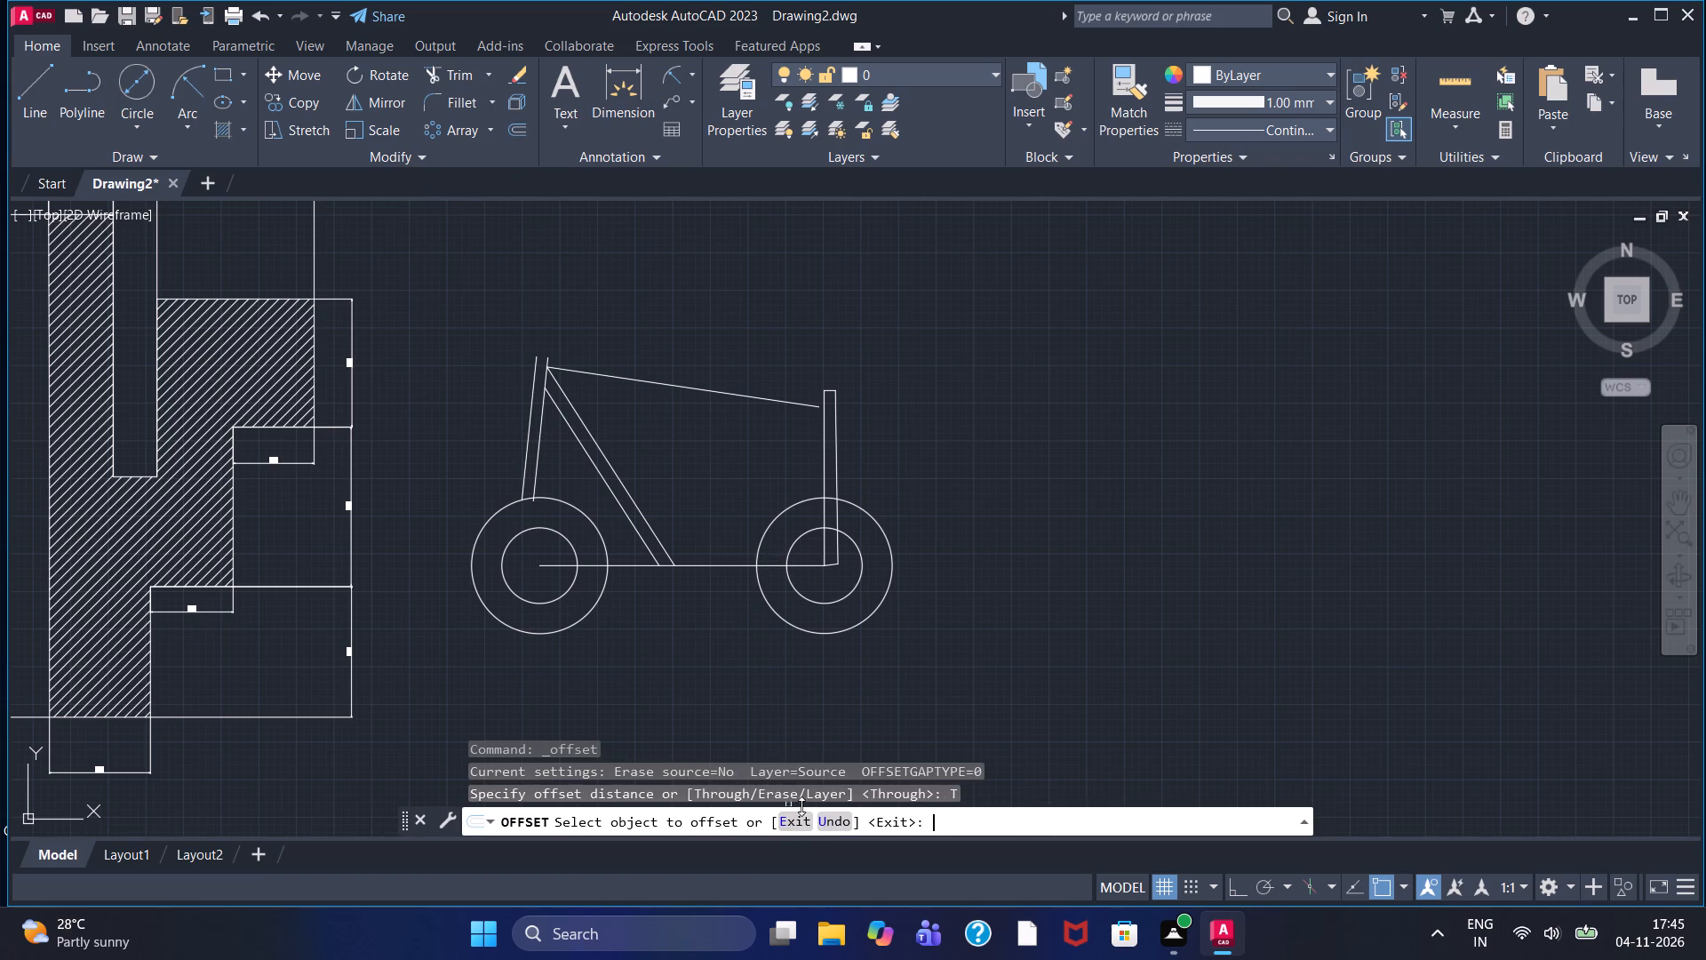
middle_drag(723, 458, 753, 577)
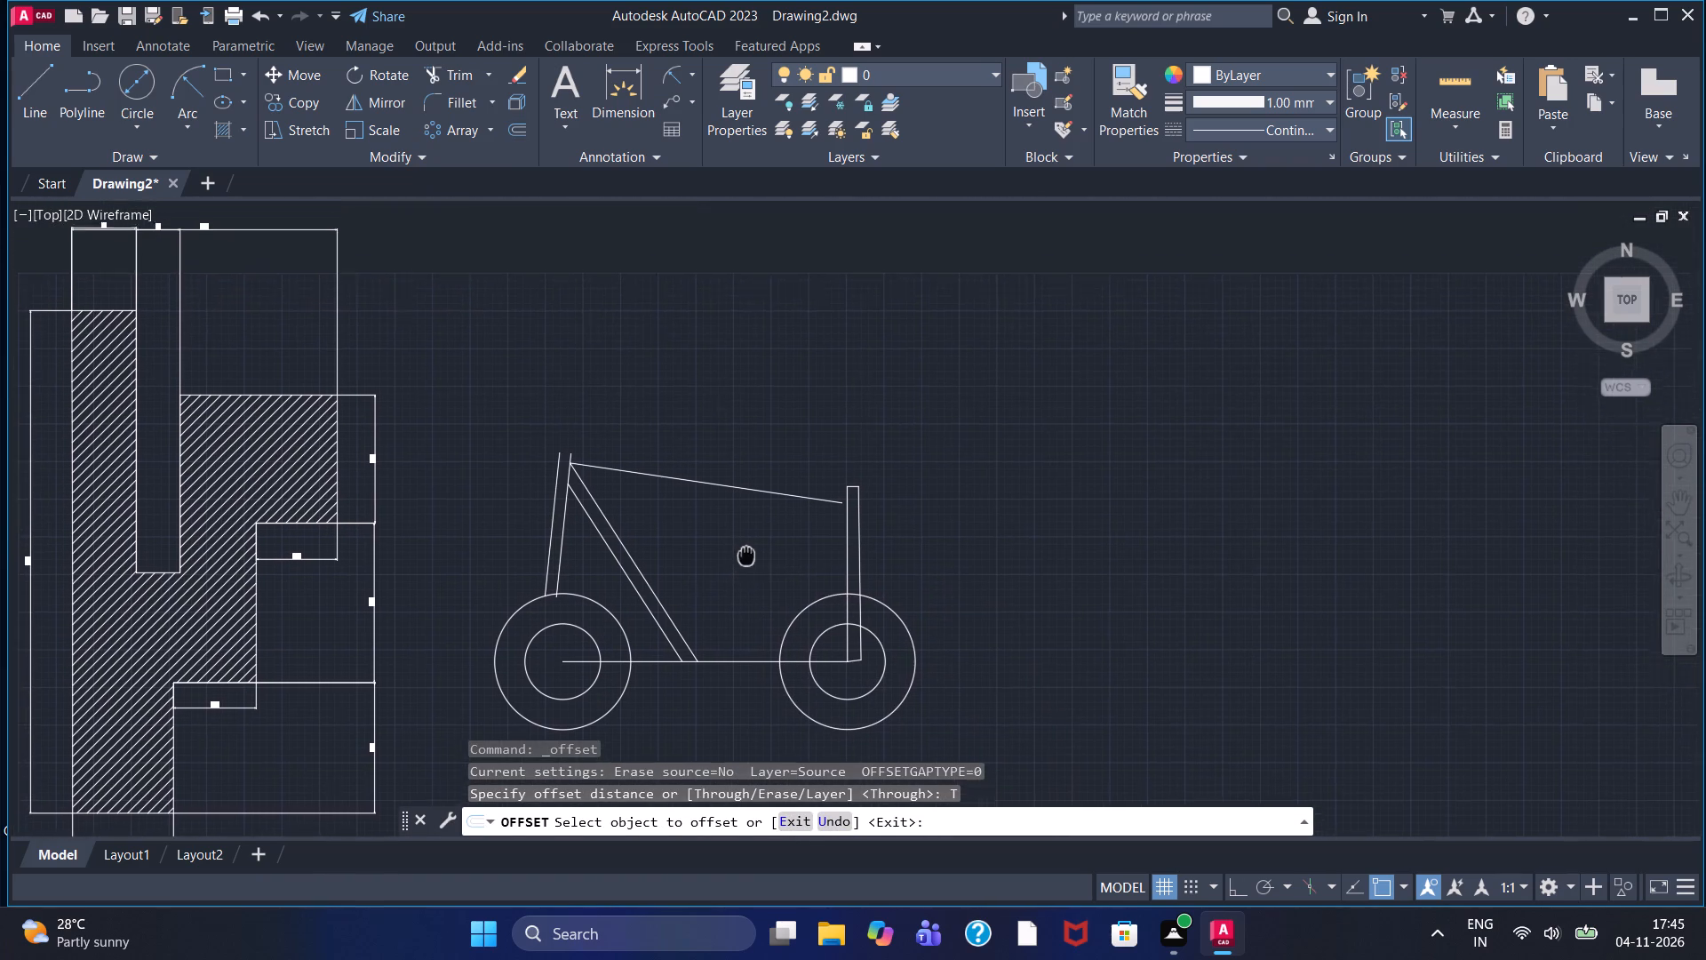
middle_drag(753, 577, 756, 588)
click(754, 521)
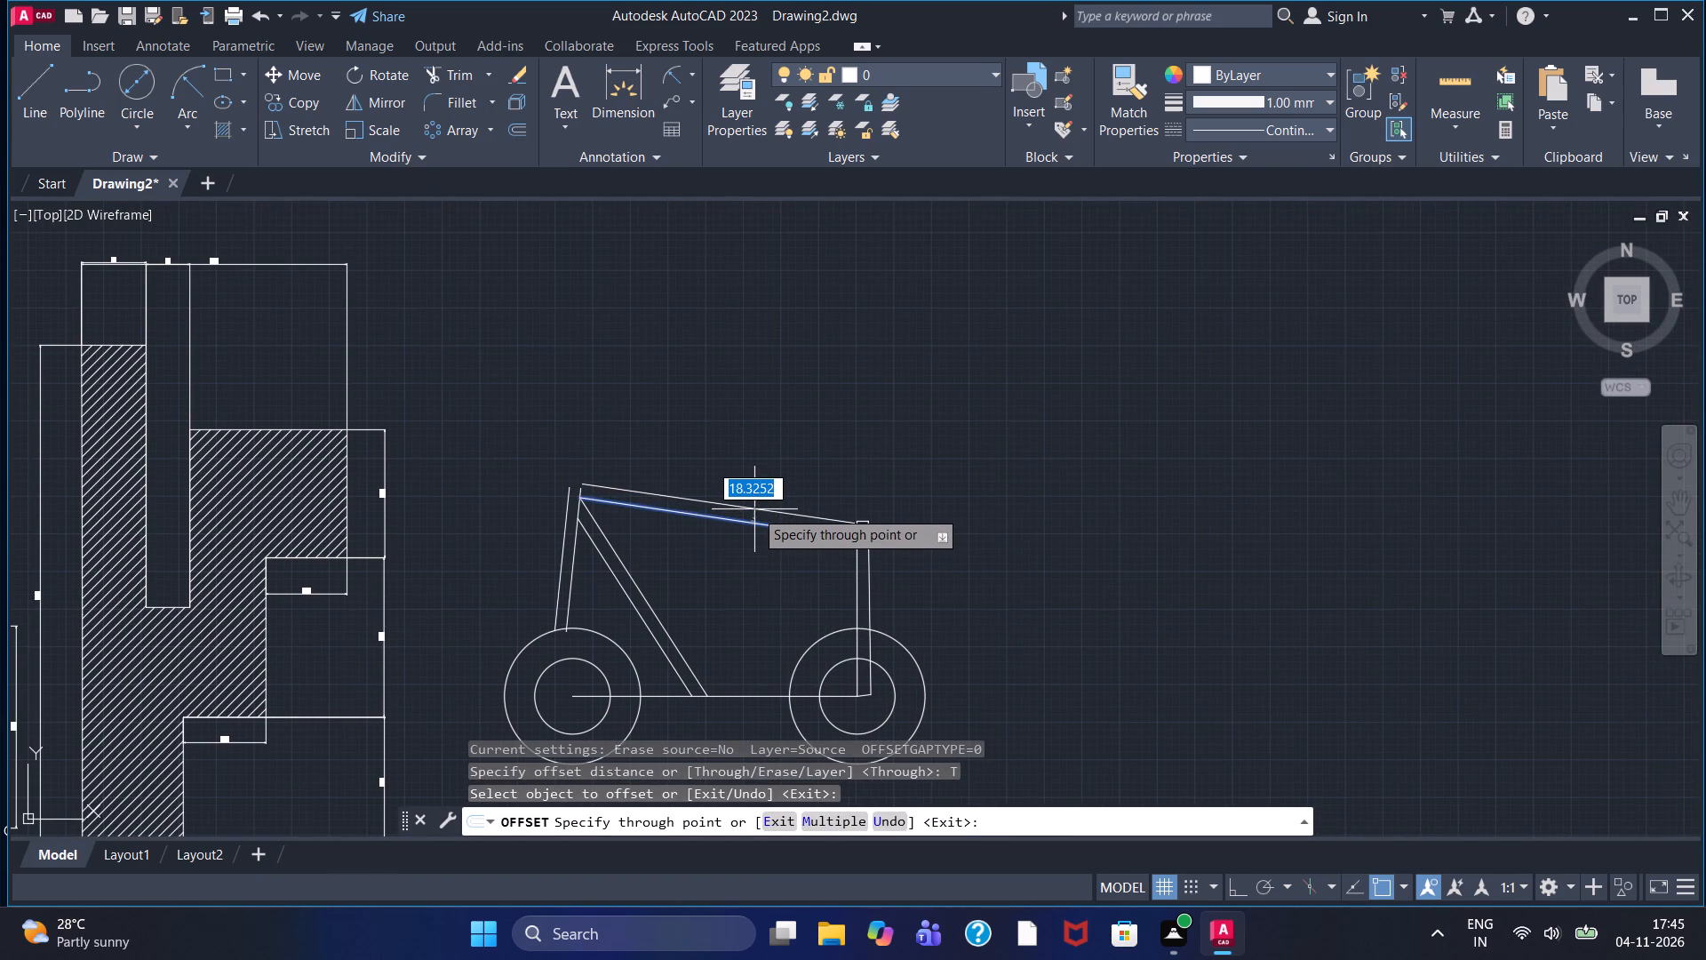
scroll(754, 510, up, 1)
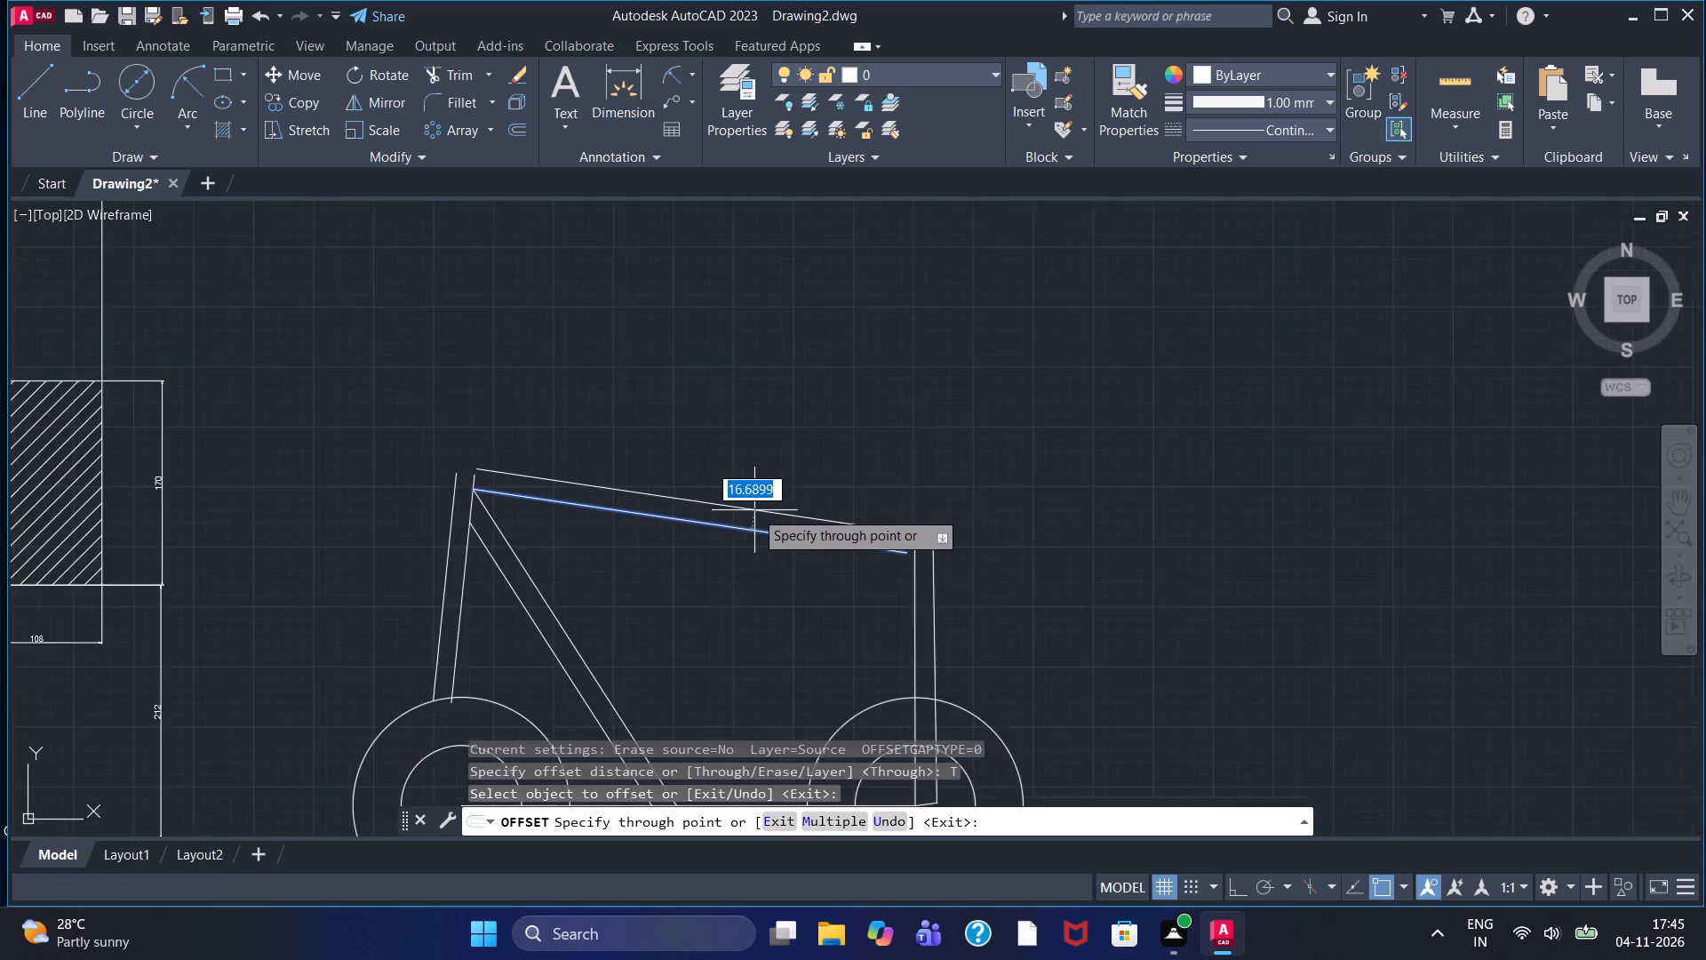
scroll(754, 510, up, 1)
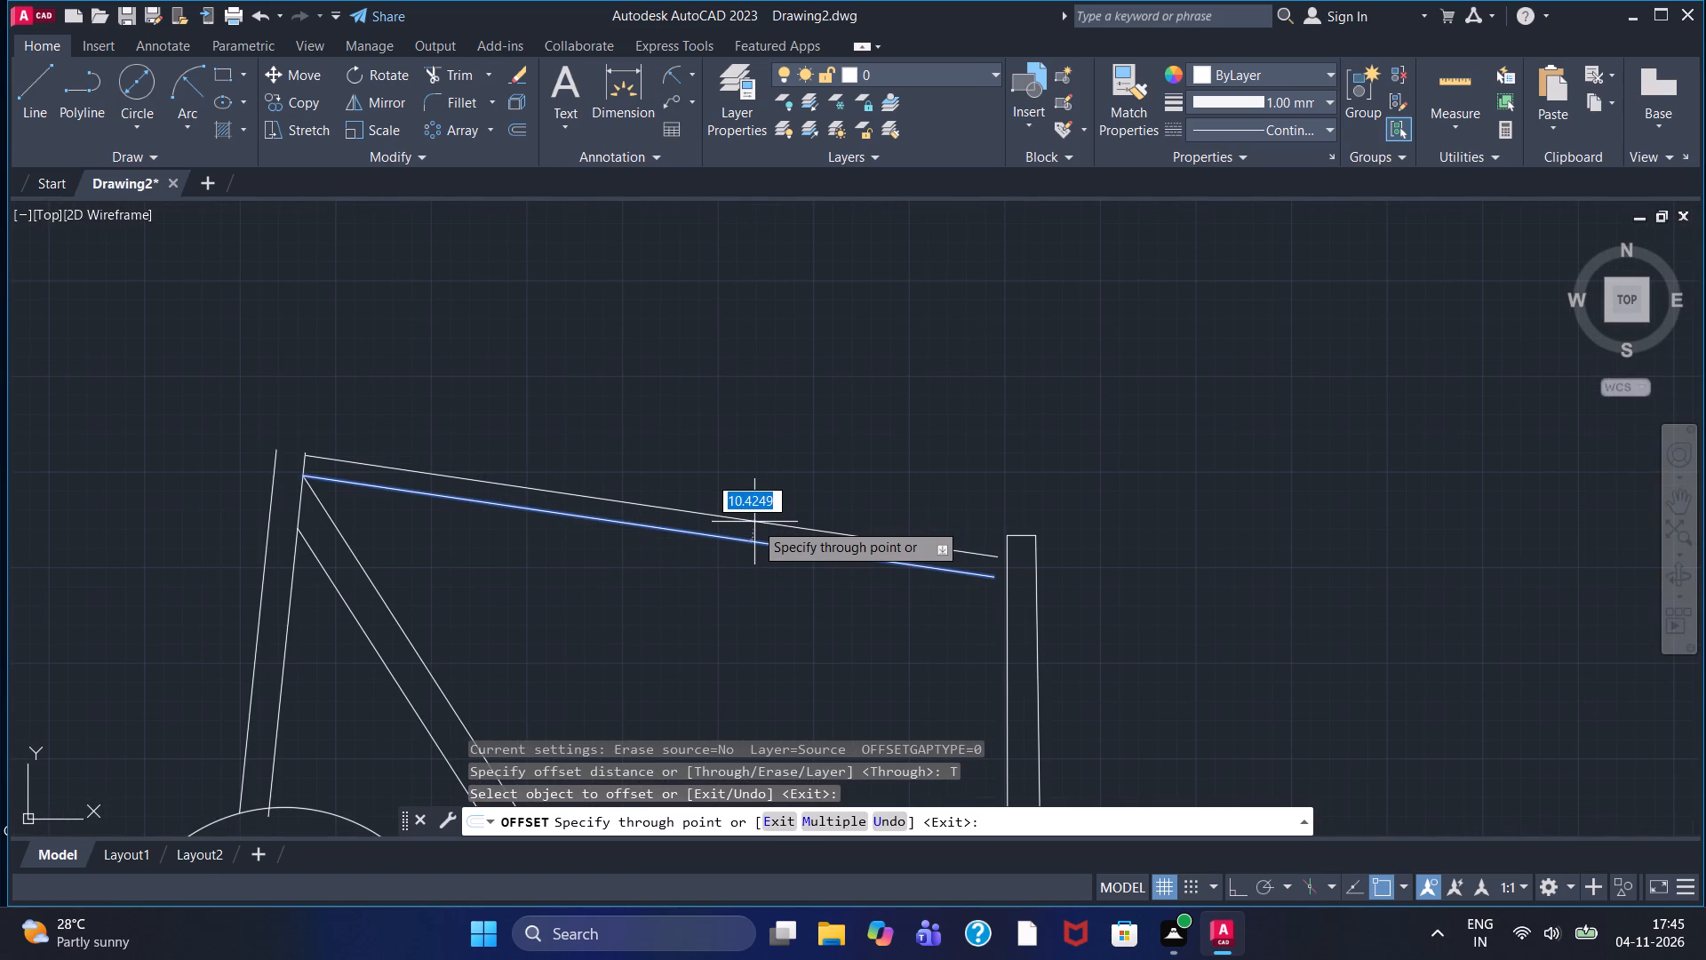
double_click(754, 522)
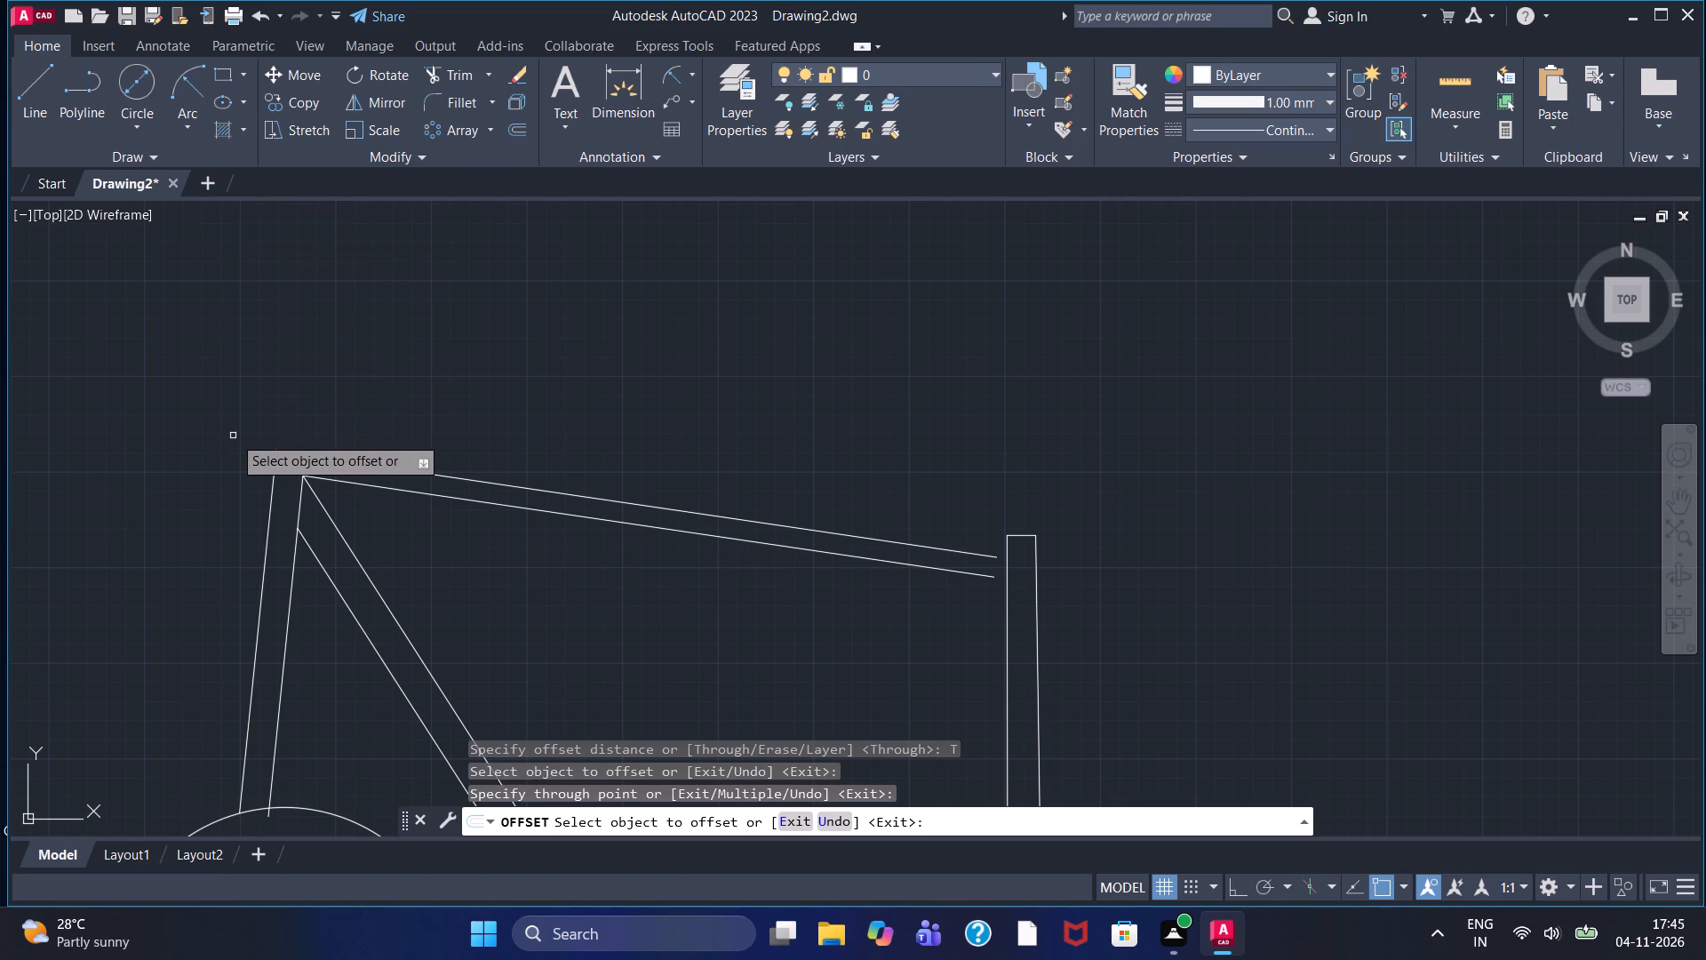
key(Escape)
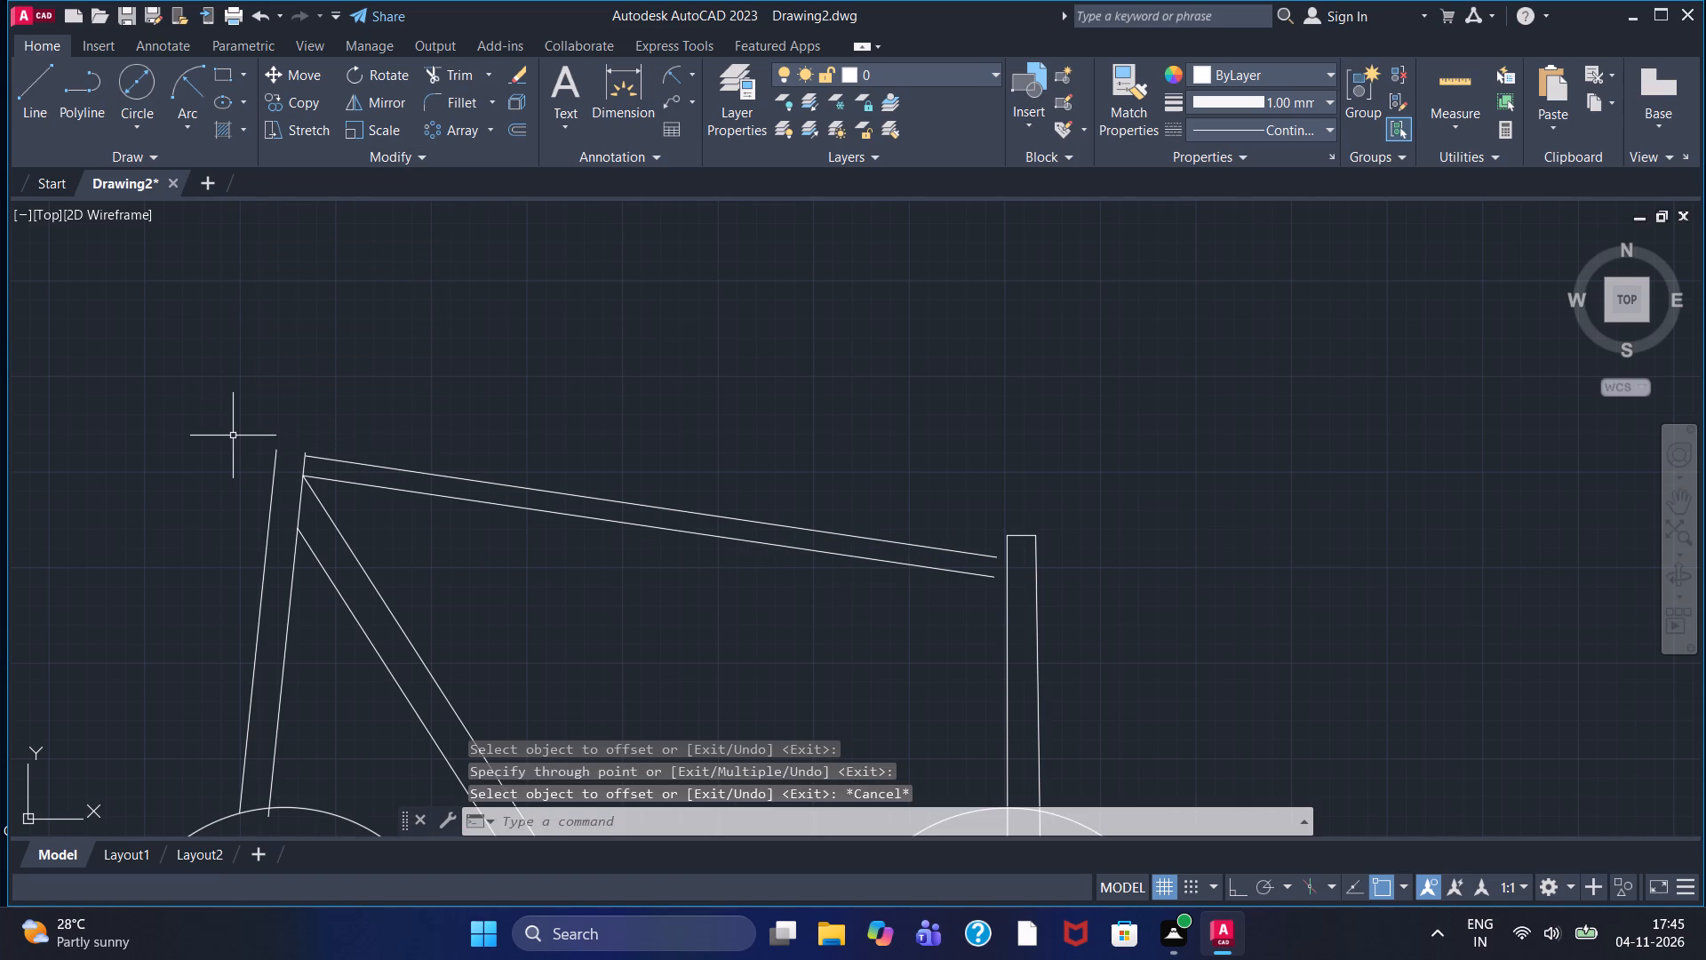
Extend the east ends of both sloping top lines to the west side of the post above the east wheel.
key(3)
key(BackSpace)
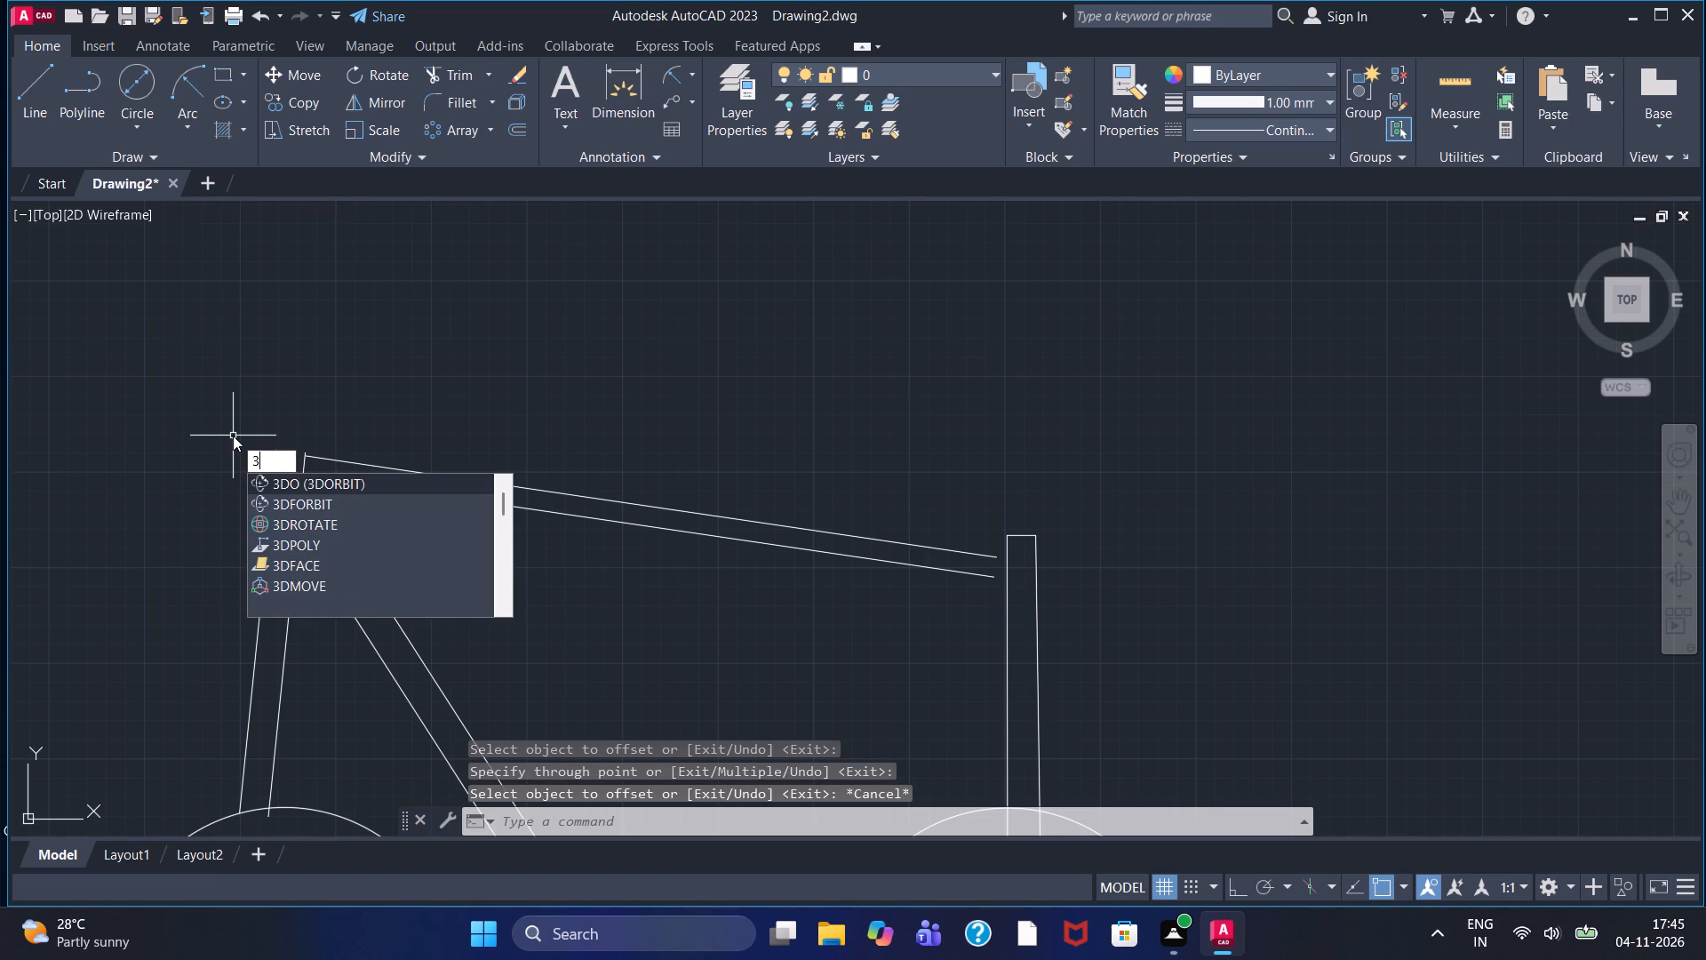
key(e)
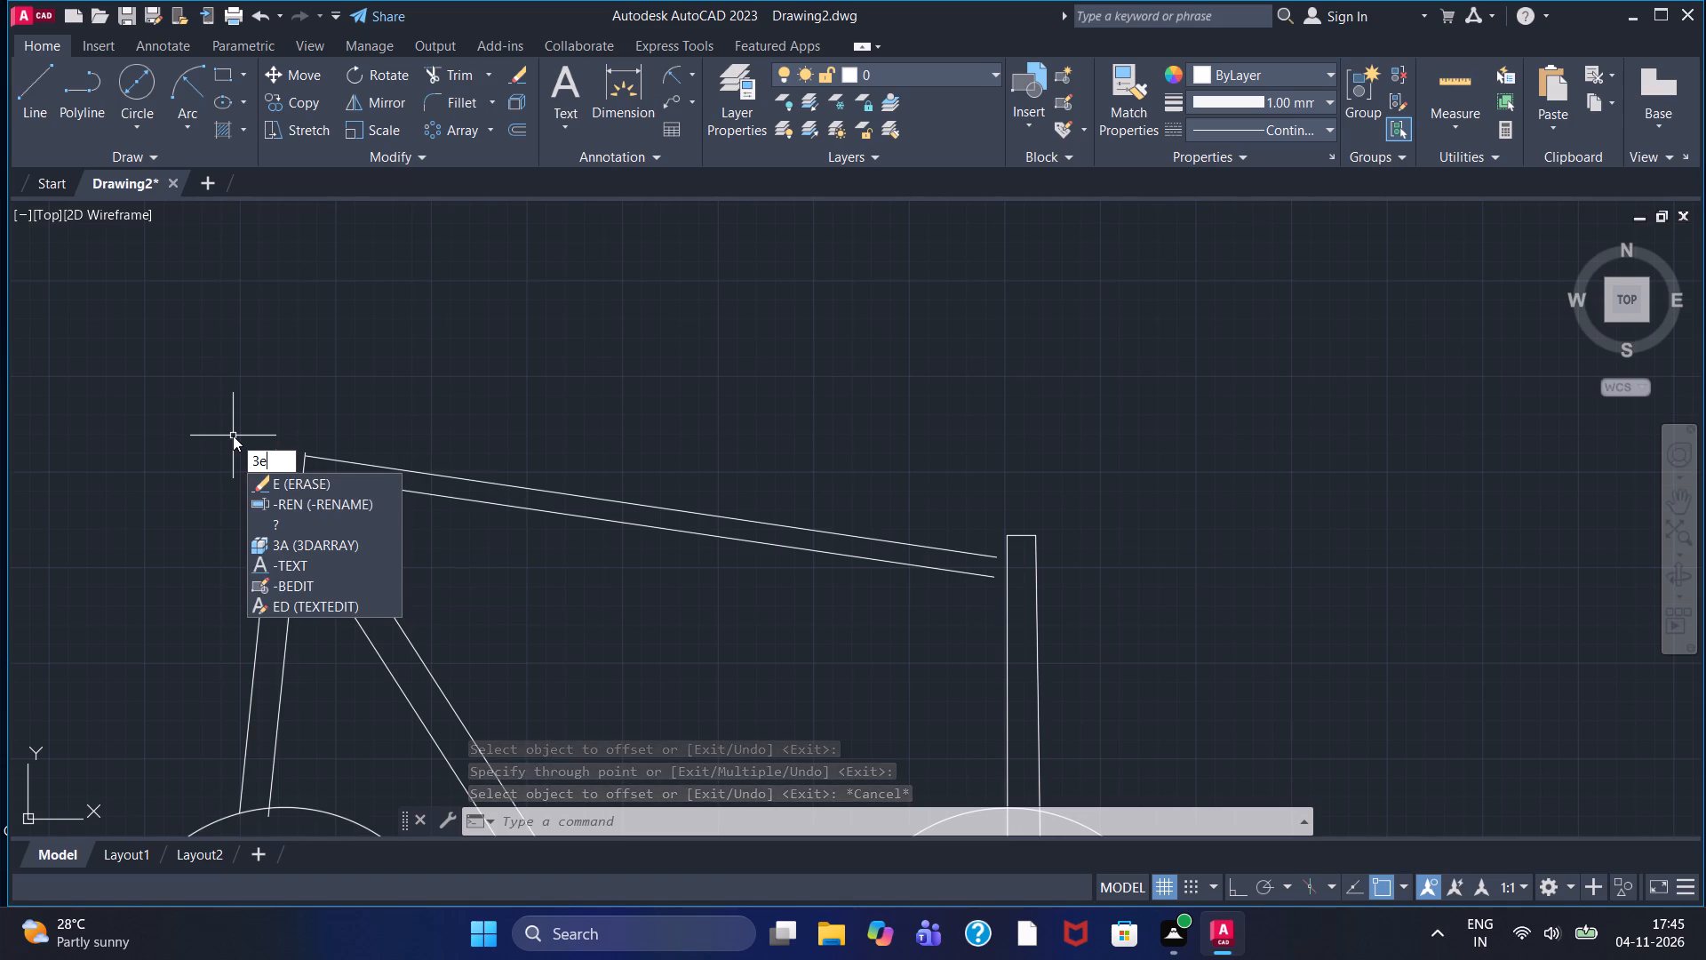
key(Left)
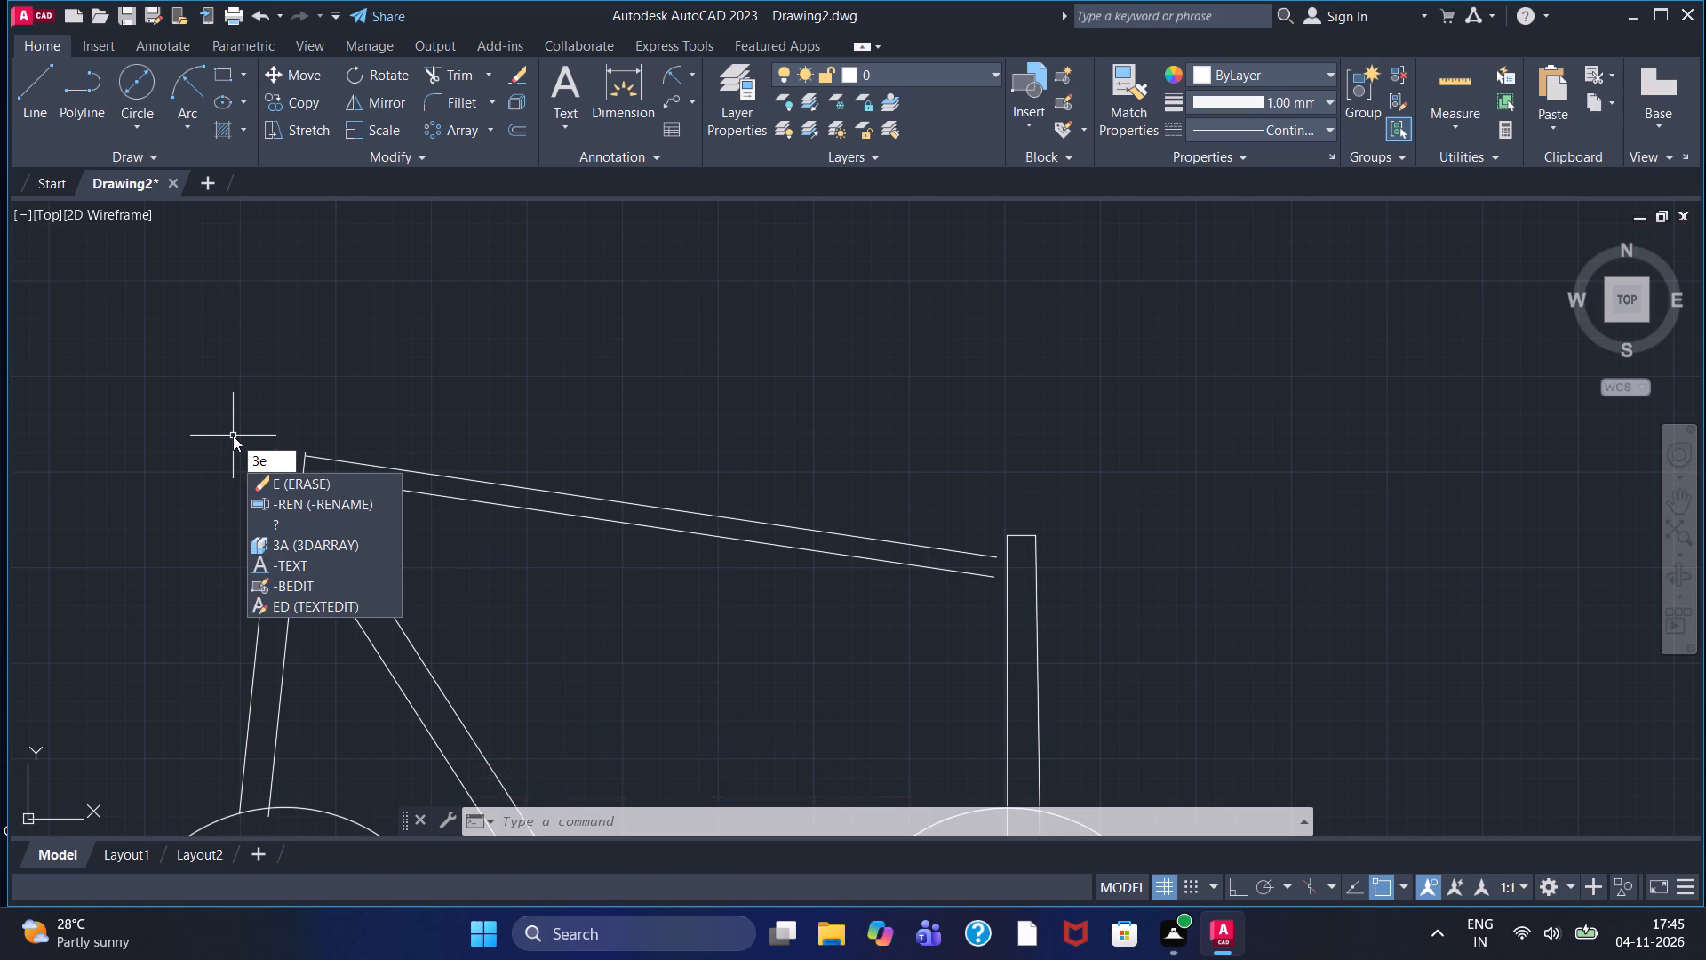
key(BackSpace)
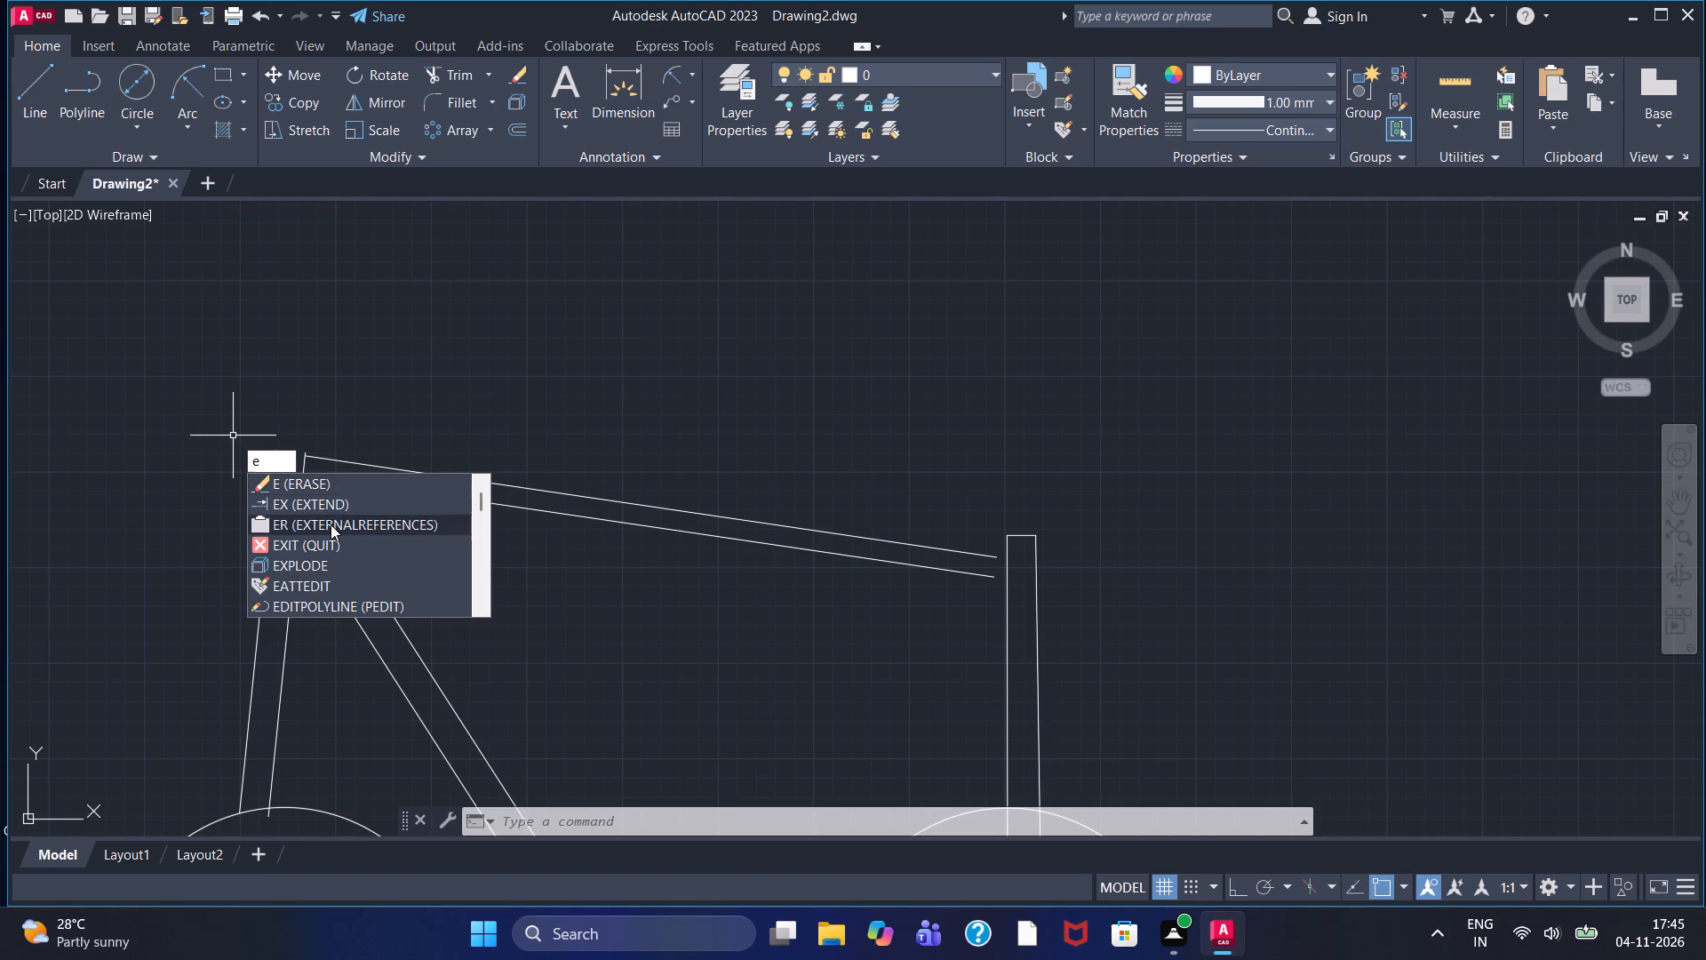
click(339, 503)
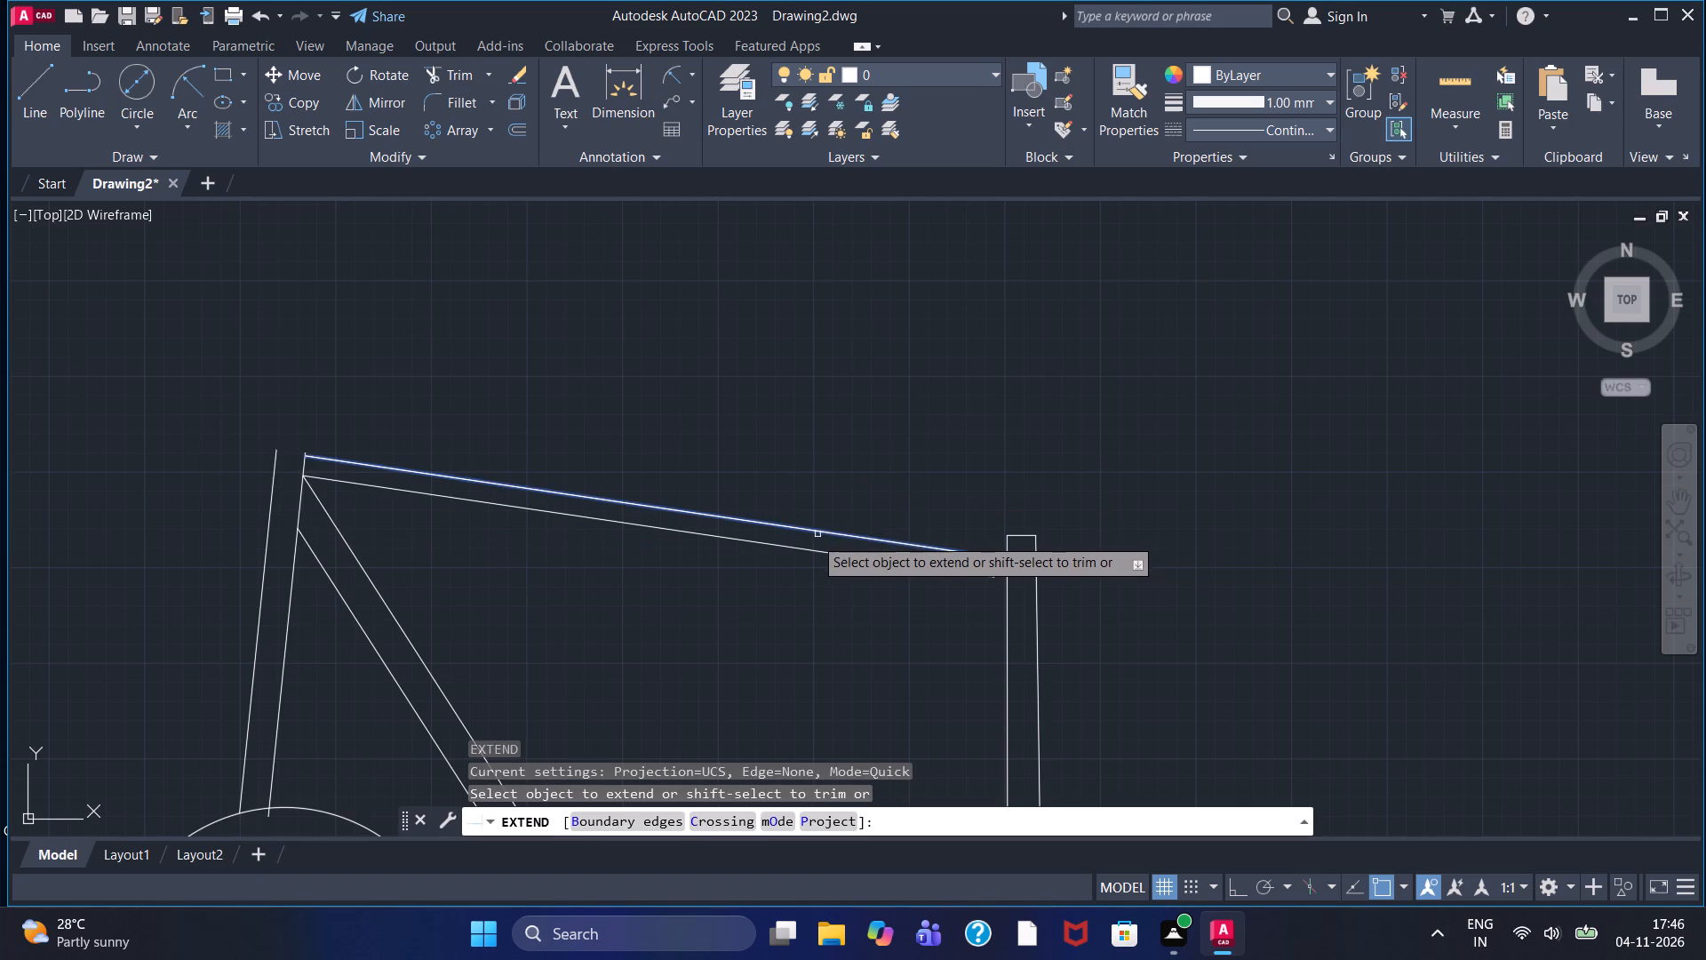
double_click(937, 546)
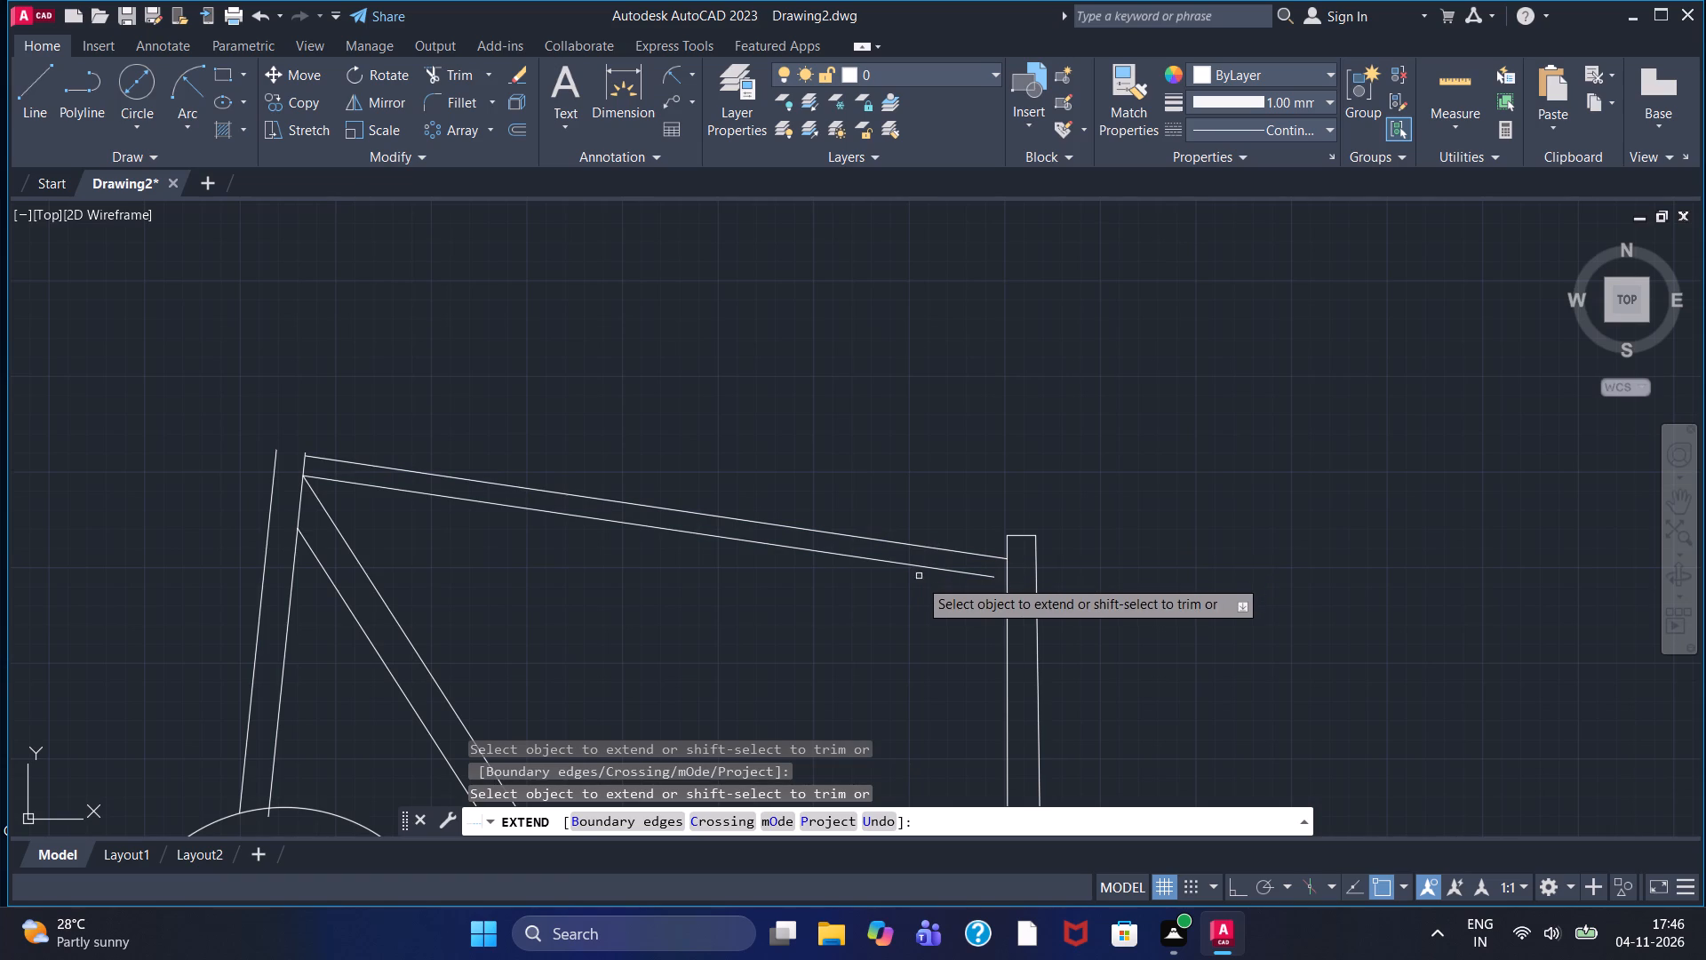
double_click(947, 567)
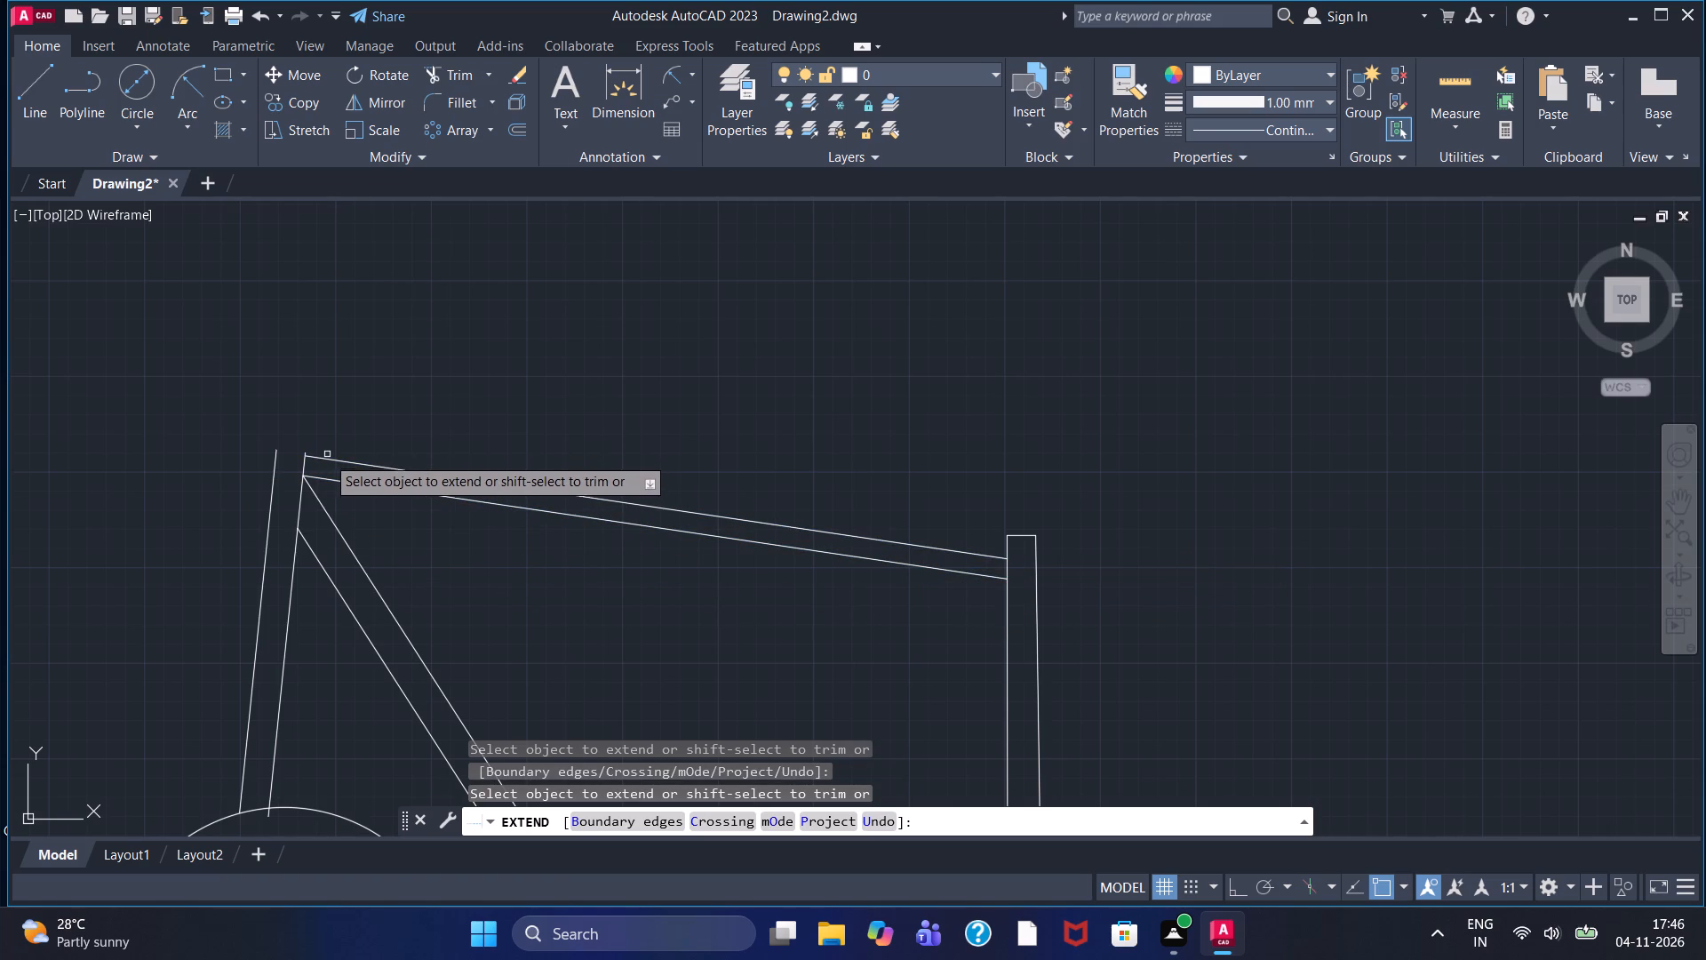
double_click(324, 458)
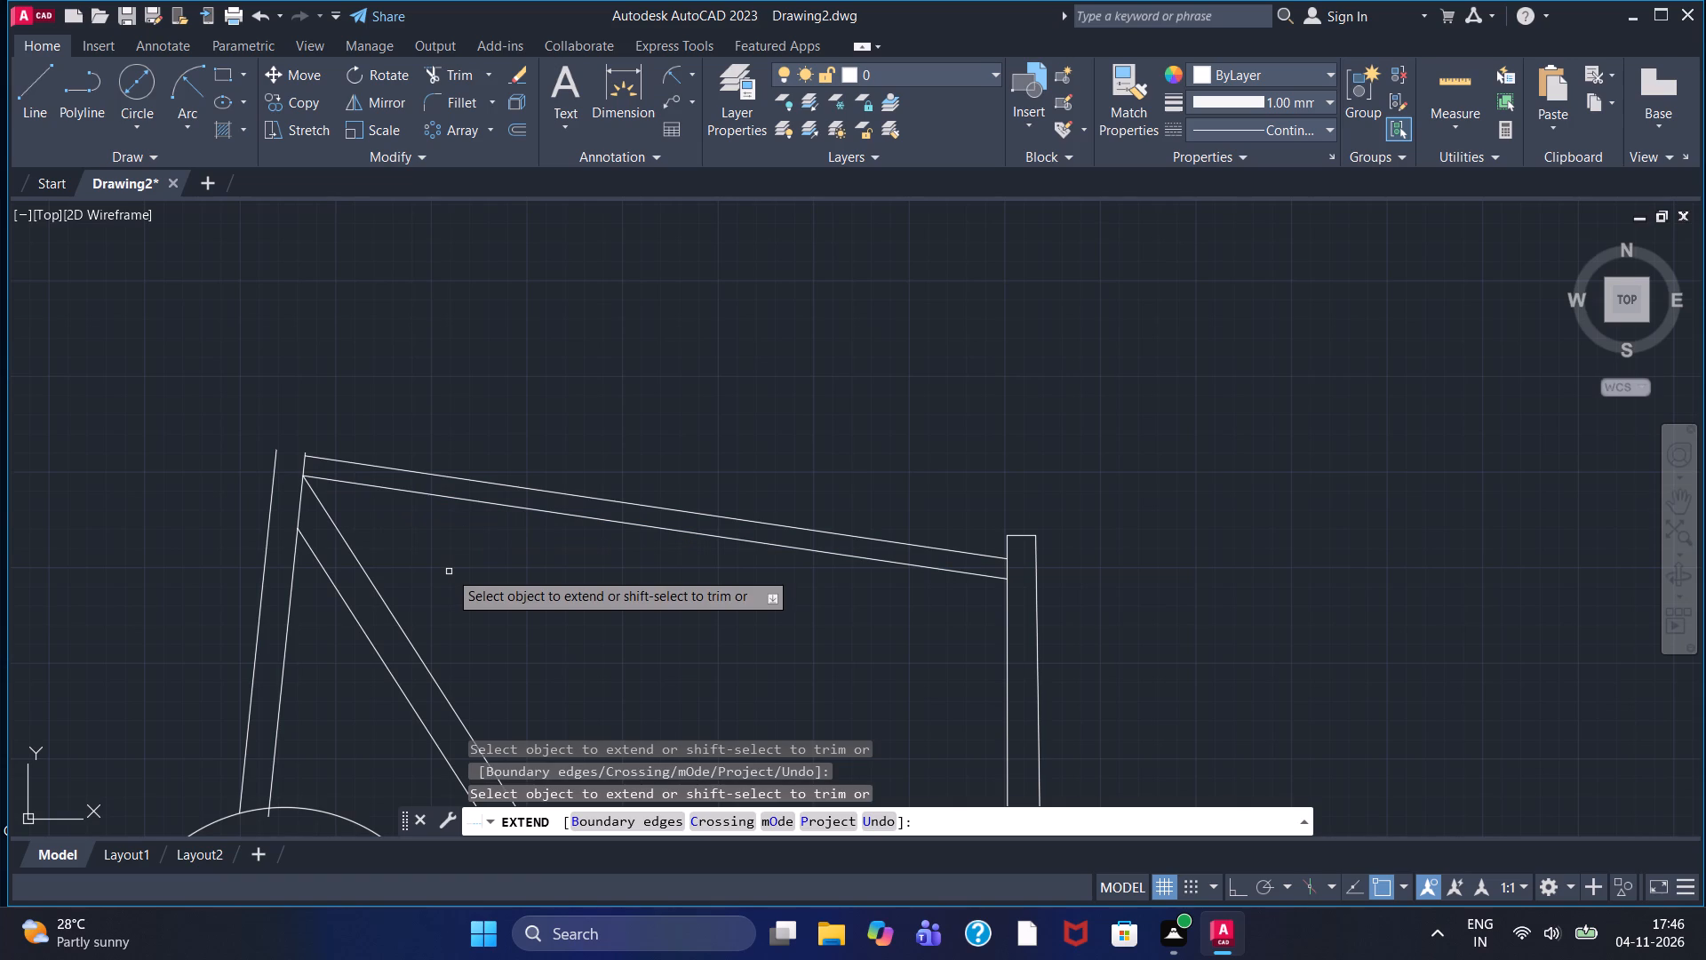
key(Escape)
Draw a closed saddle on the post from its top west corner: 50 east, 15 up, west past the post, and slanting back to the corner.
scroll(469, 545, down, 1)
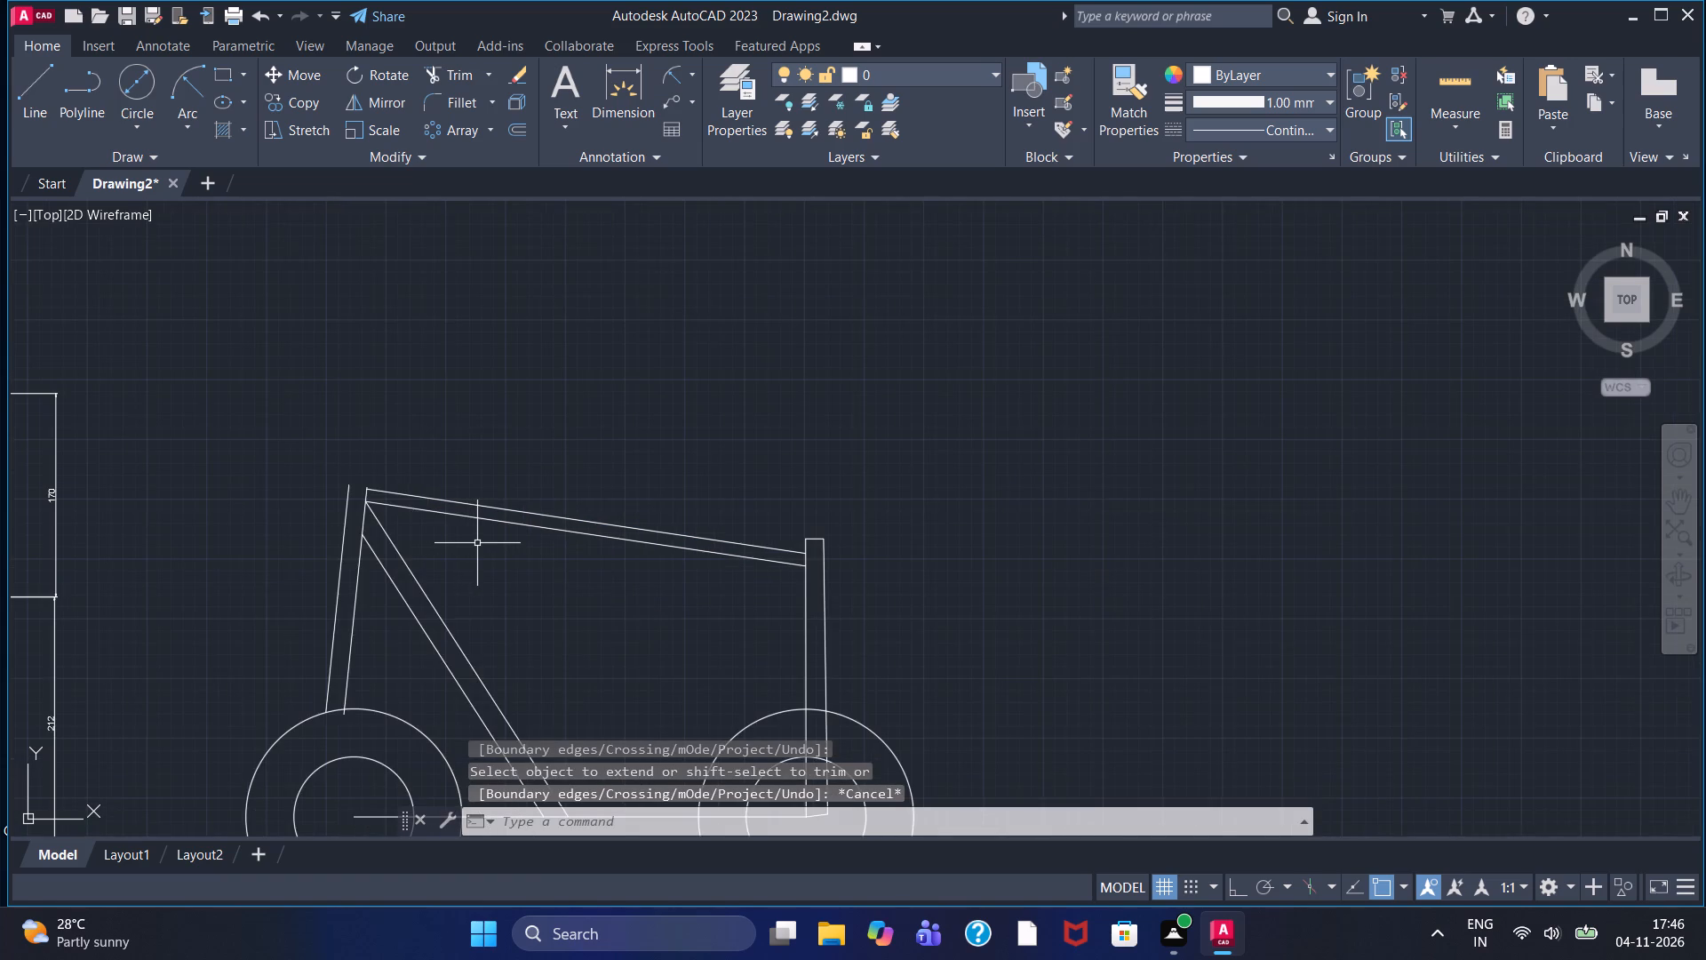
scroll(477, 543, up, 1)
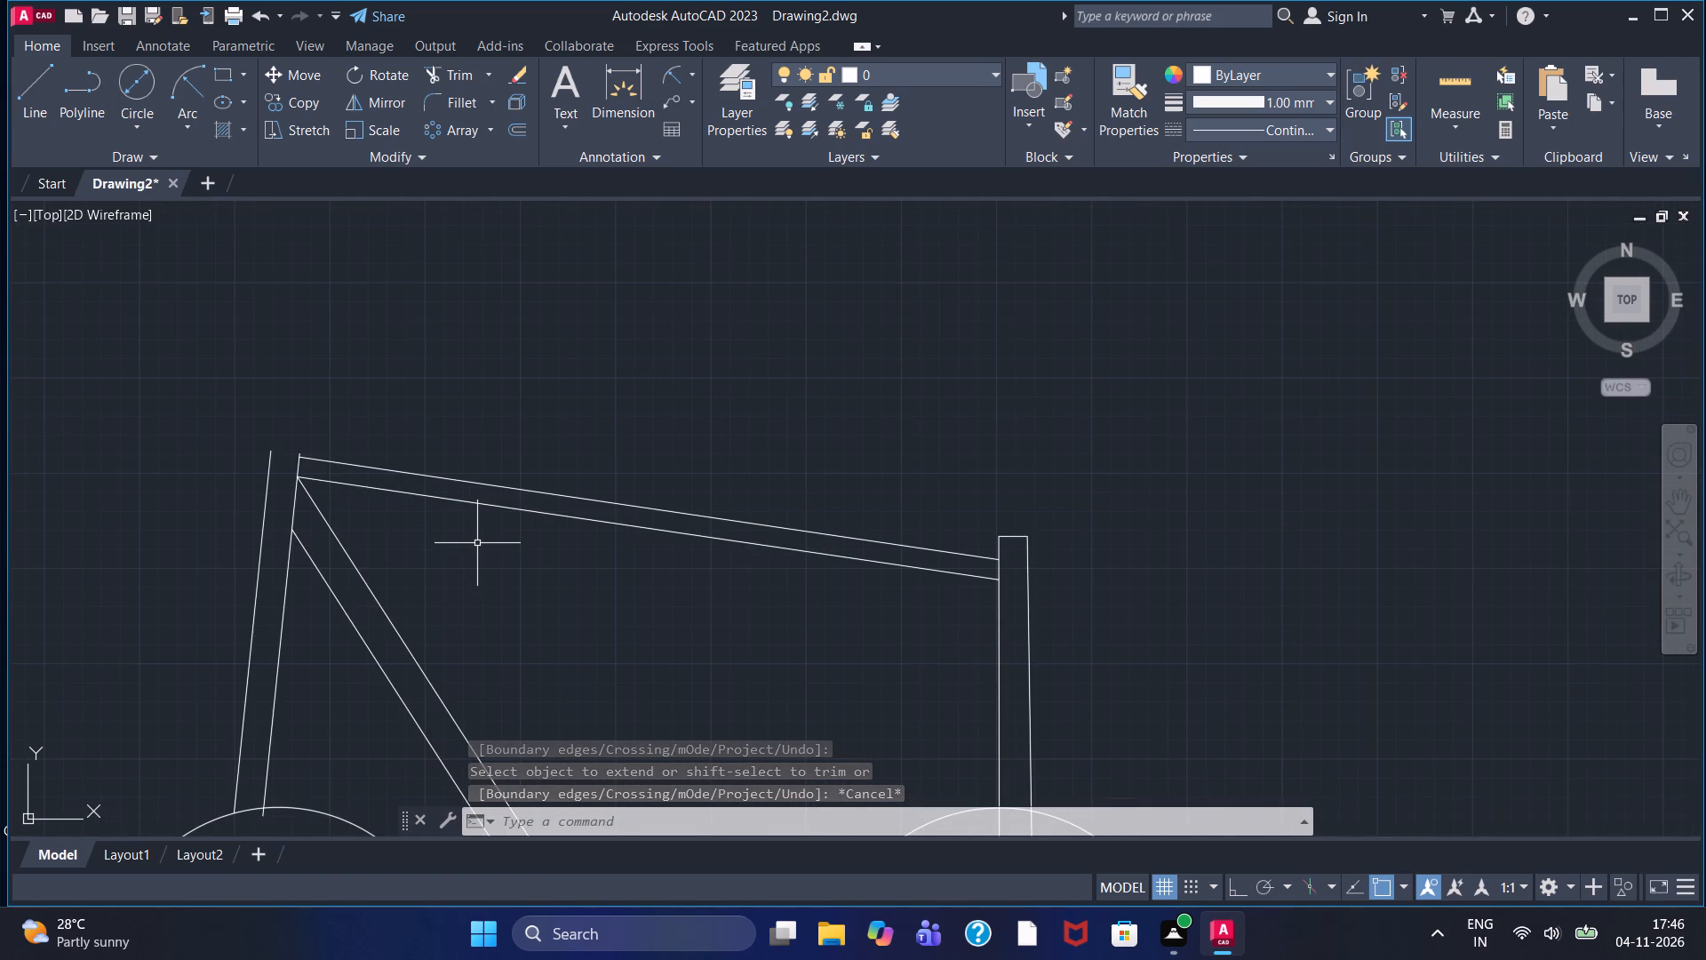
scroll(477, 543, up, 1)
scroll(477, 543, down, 1)
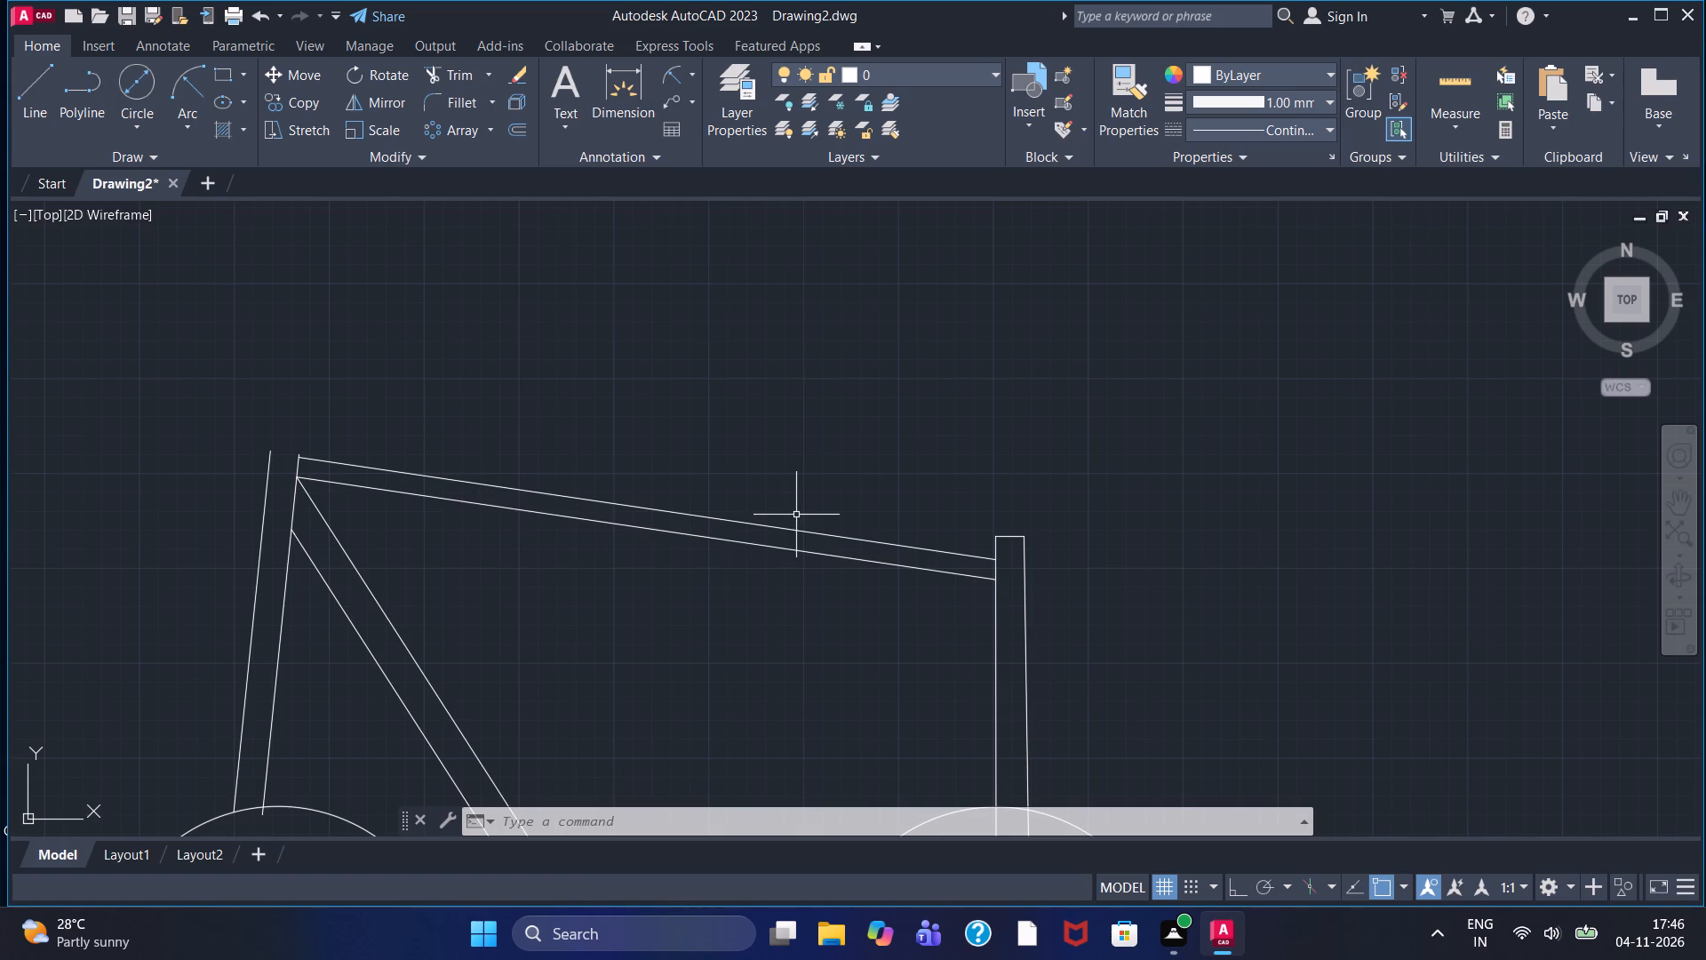
scroll(788, 463, up, 1)
scroll(780, 488, down, 1)
middle_drag(784, 488, 830, 503)
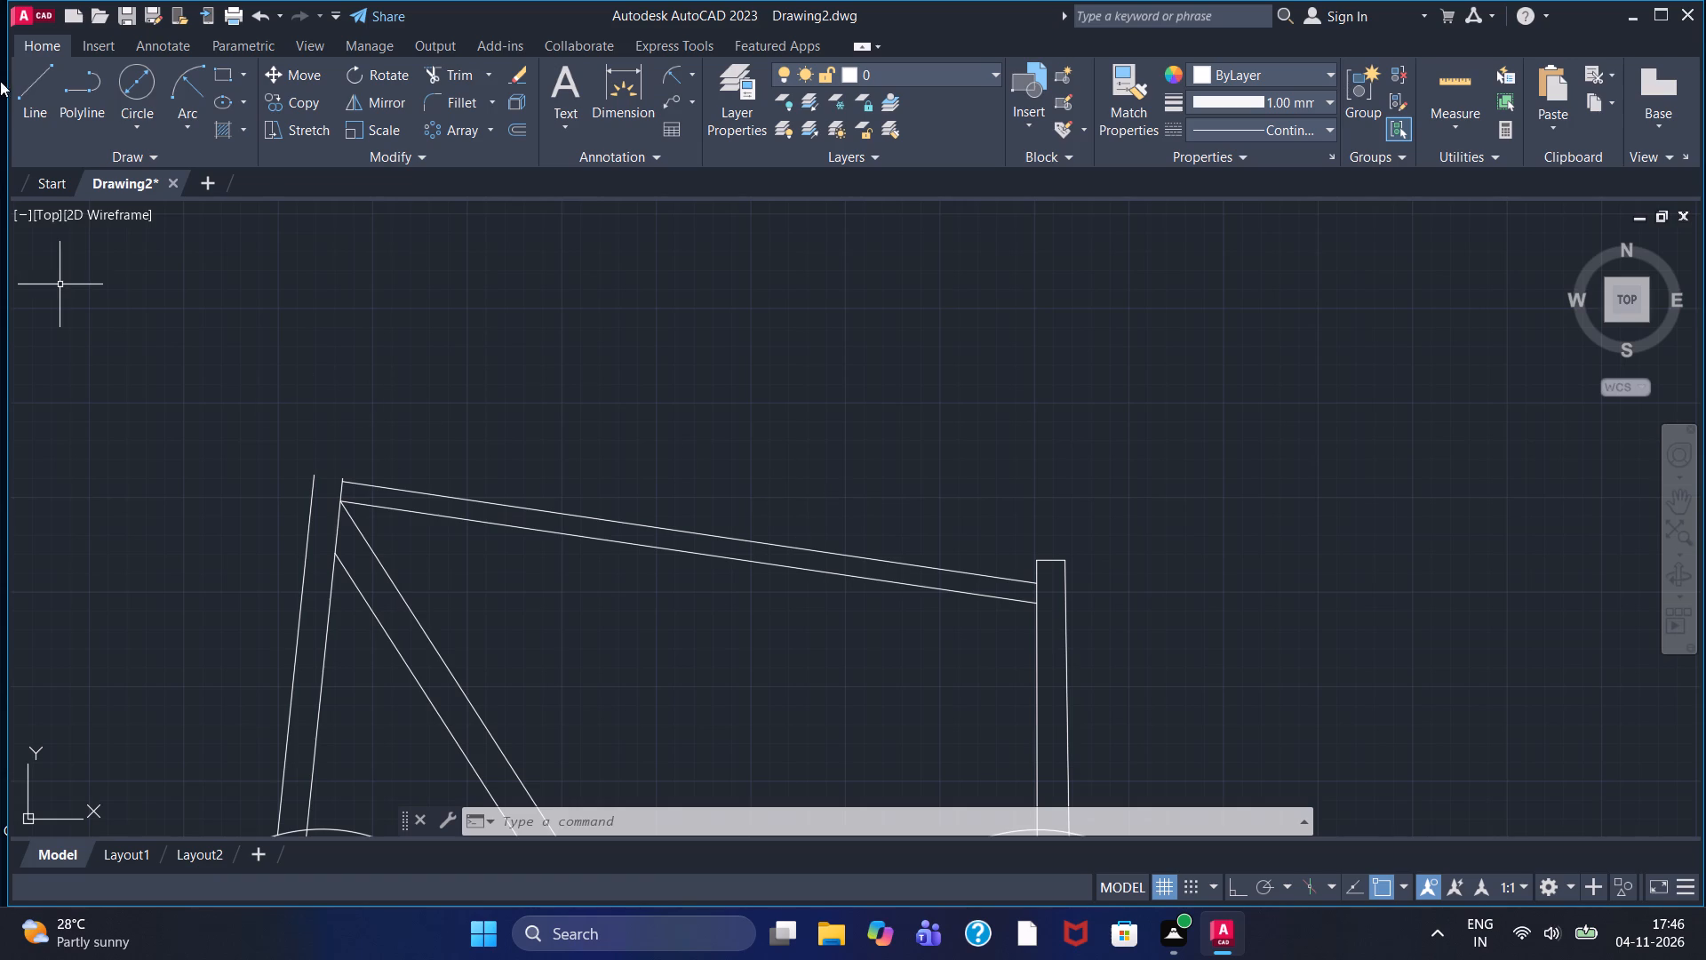
click(29, 75)
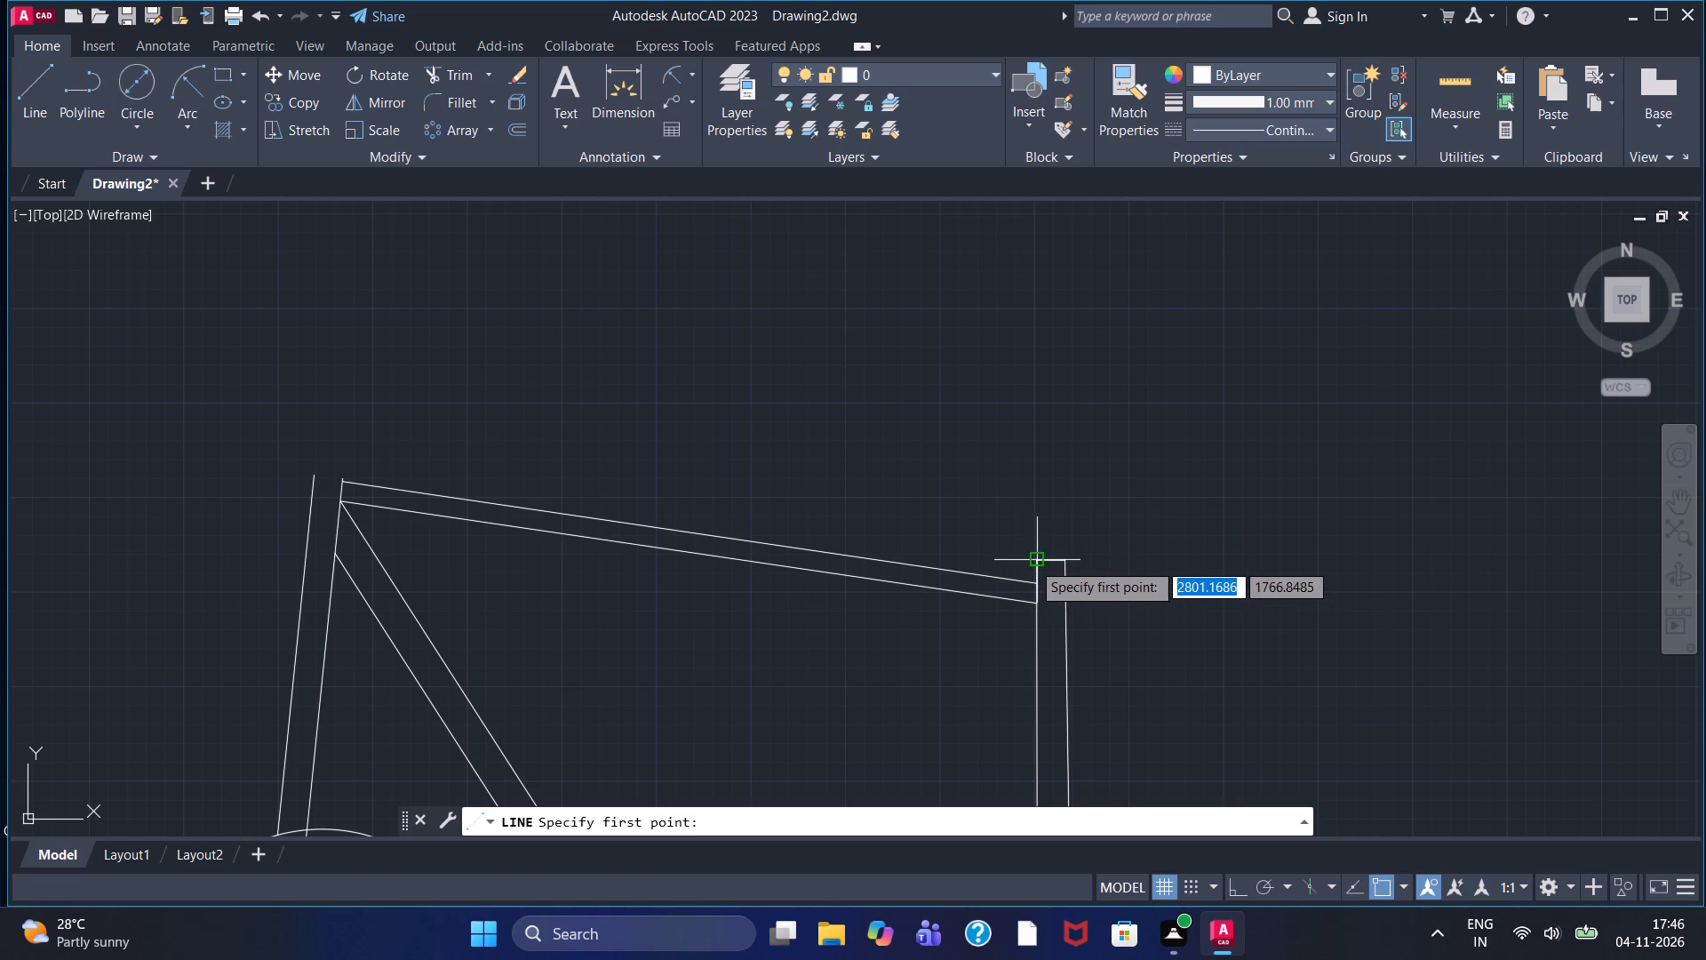
double_click(1032, 559)
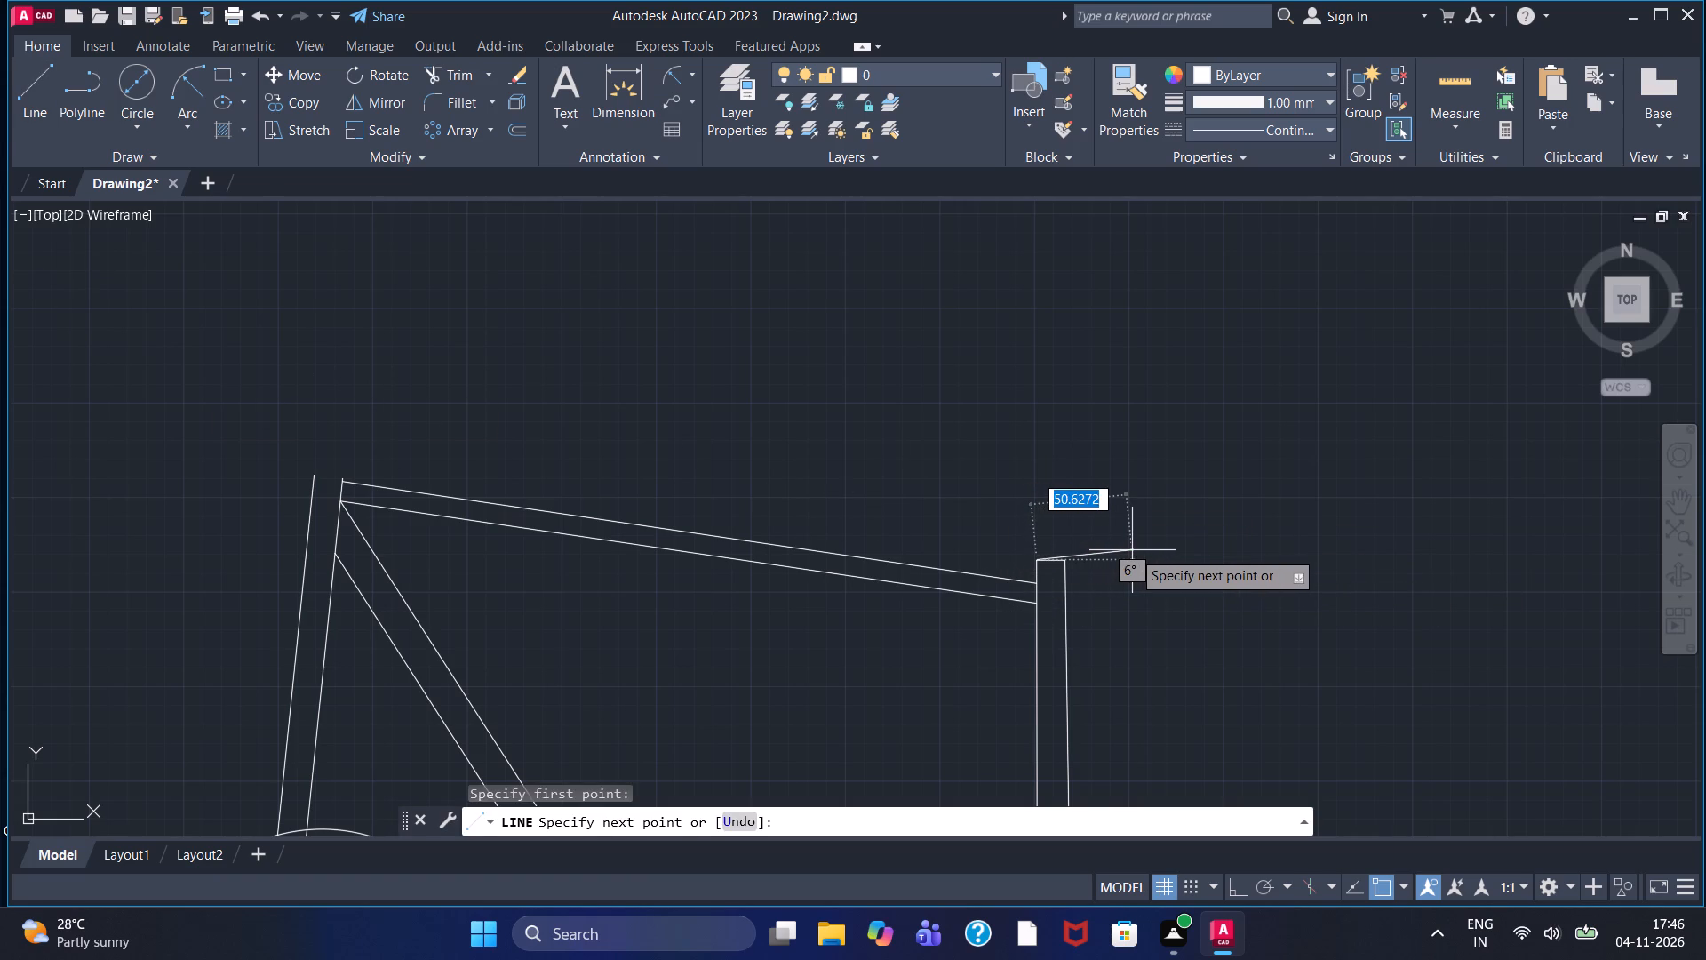
key(F8)
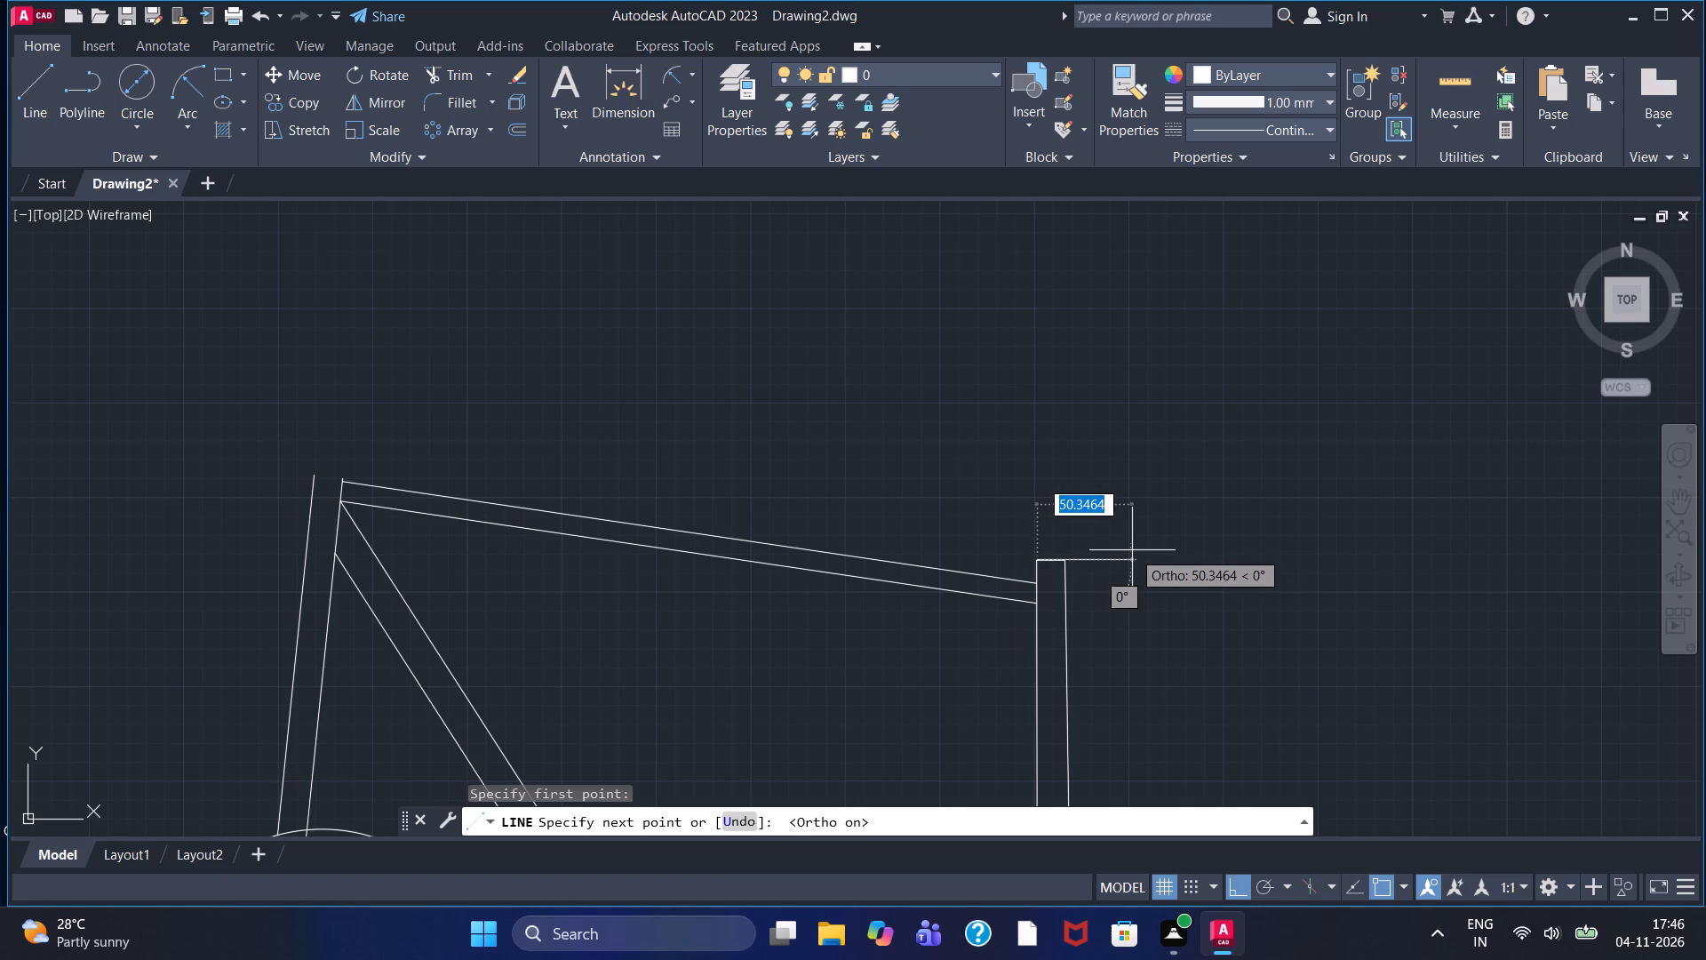
text(50)
key(Return)
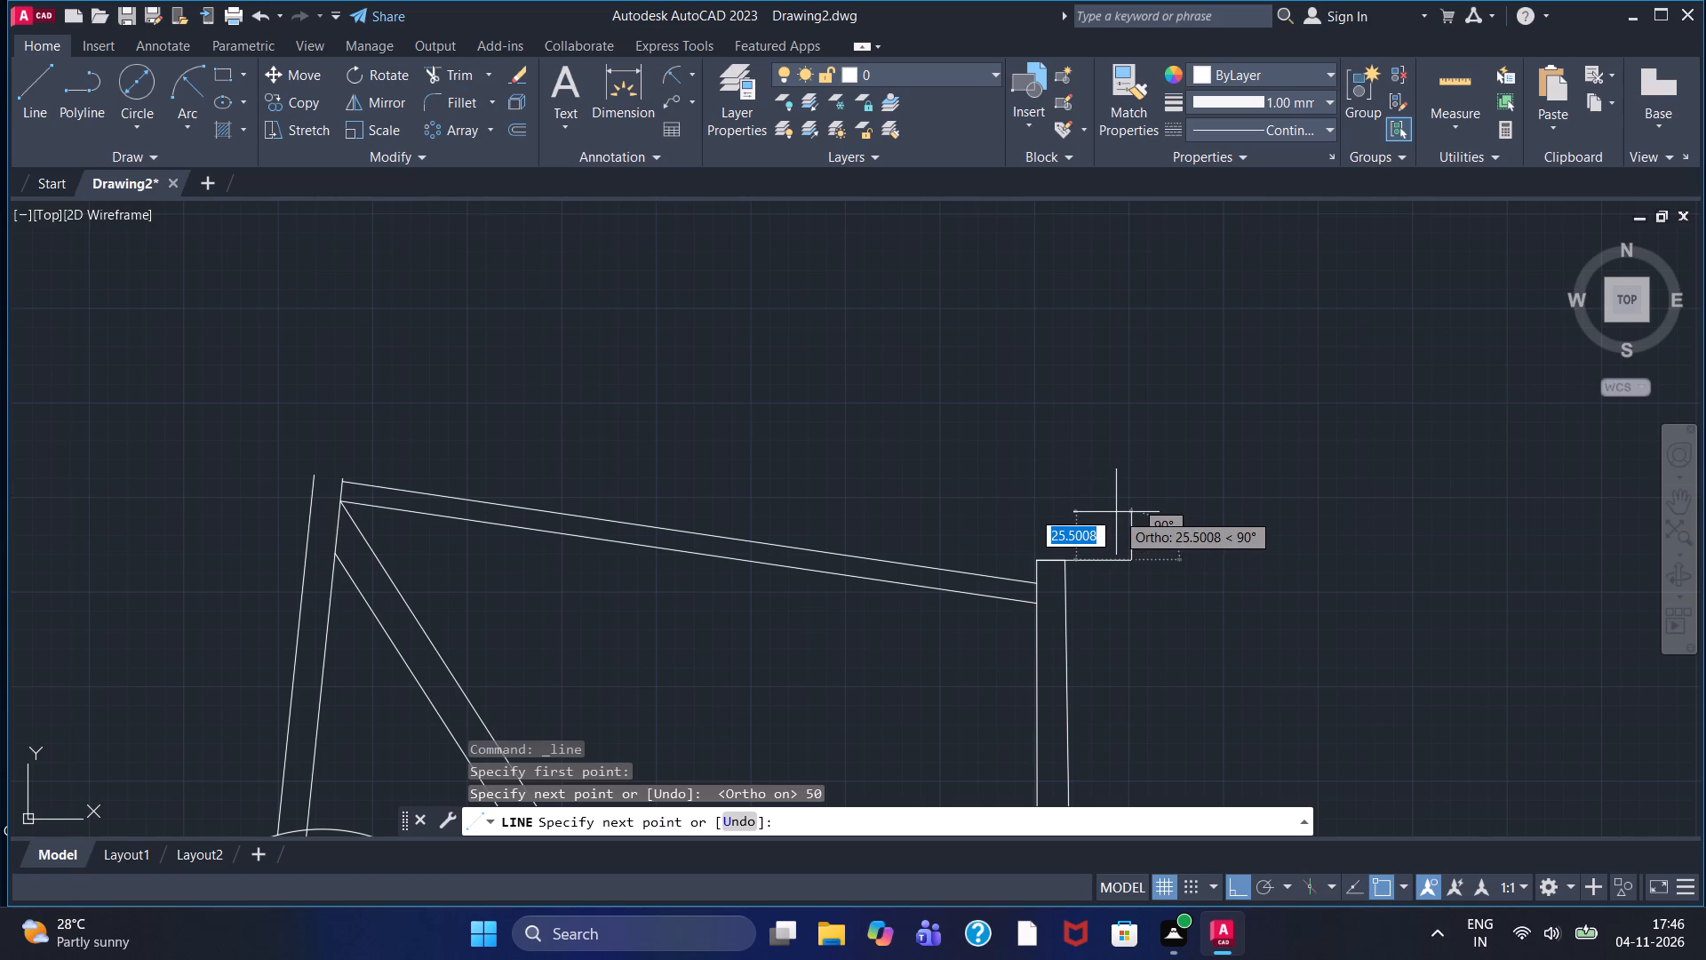
text(15)
key(Return)
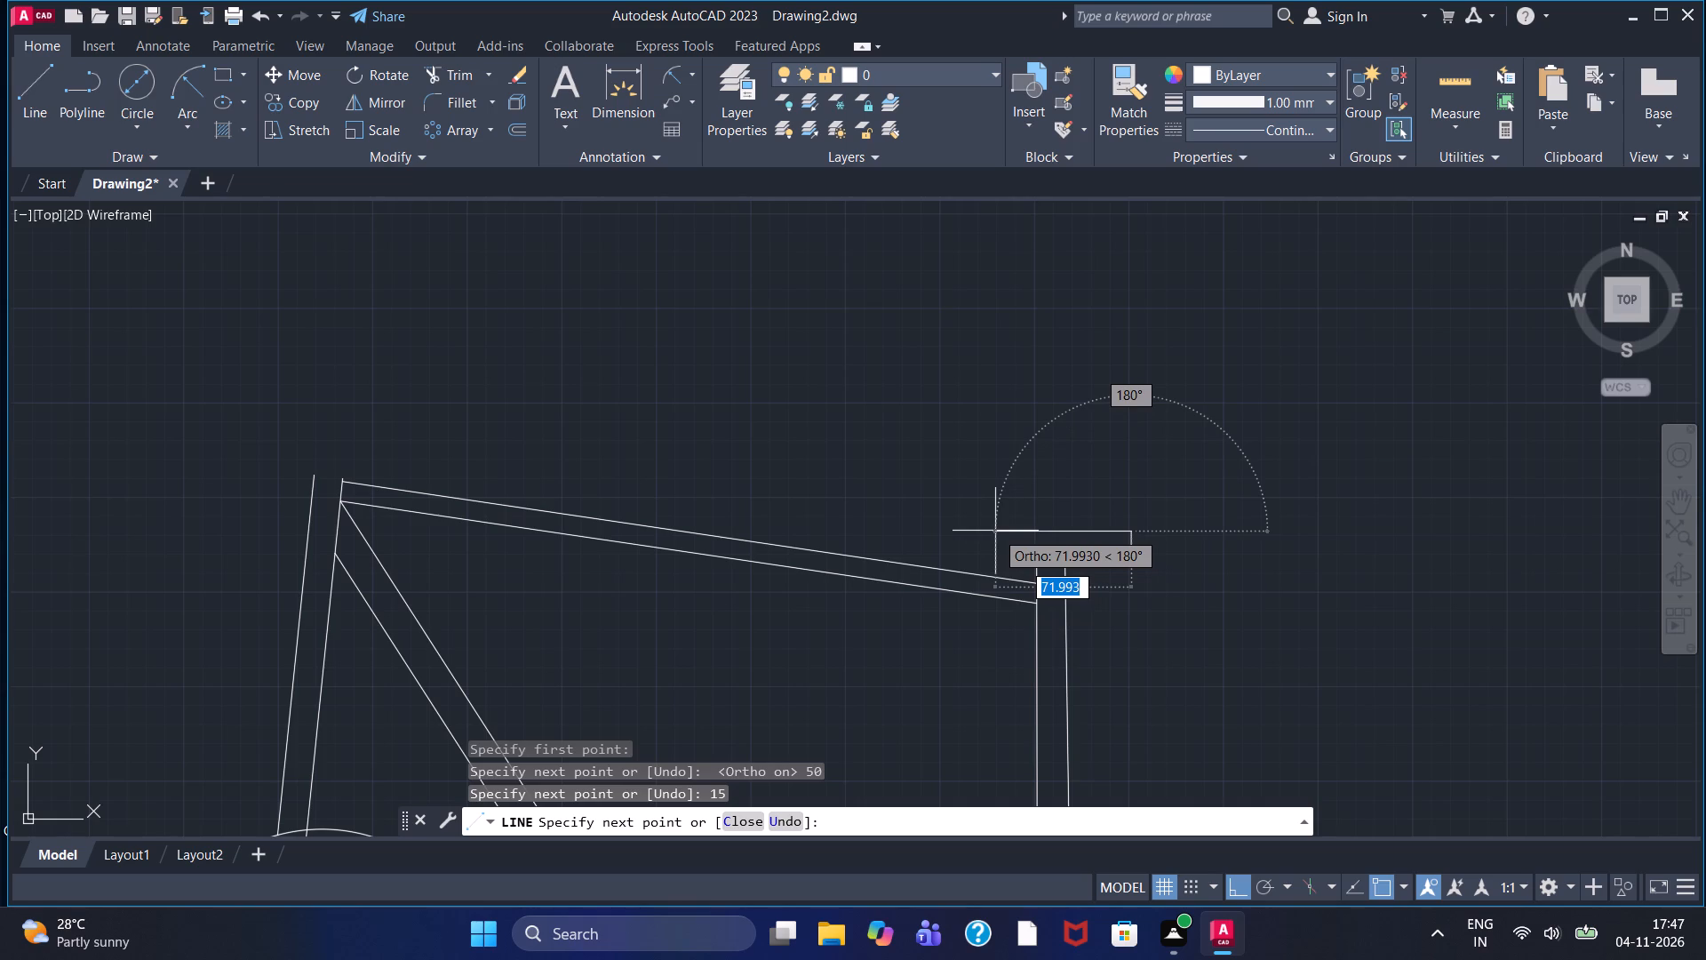
click(982, 531)
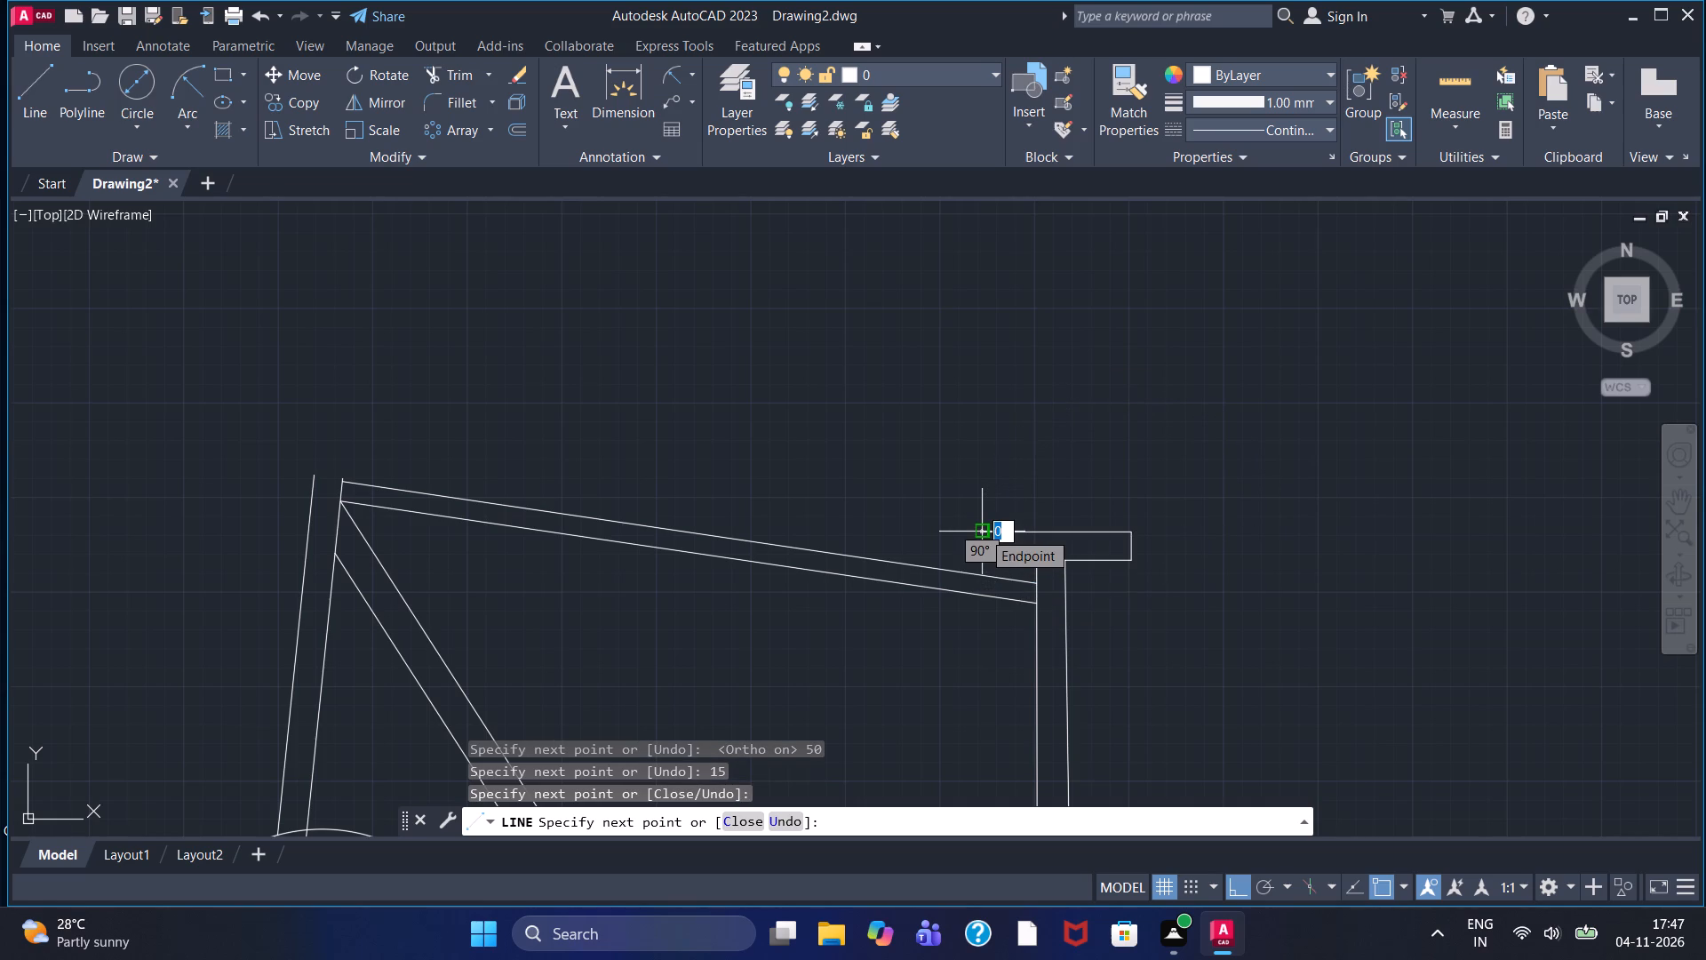
key(F8)
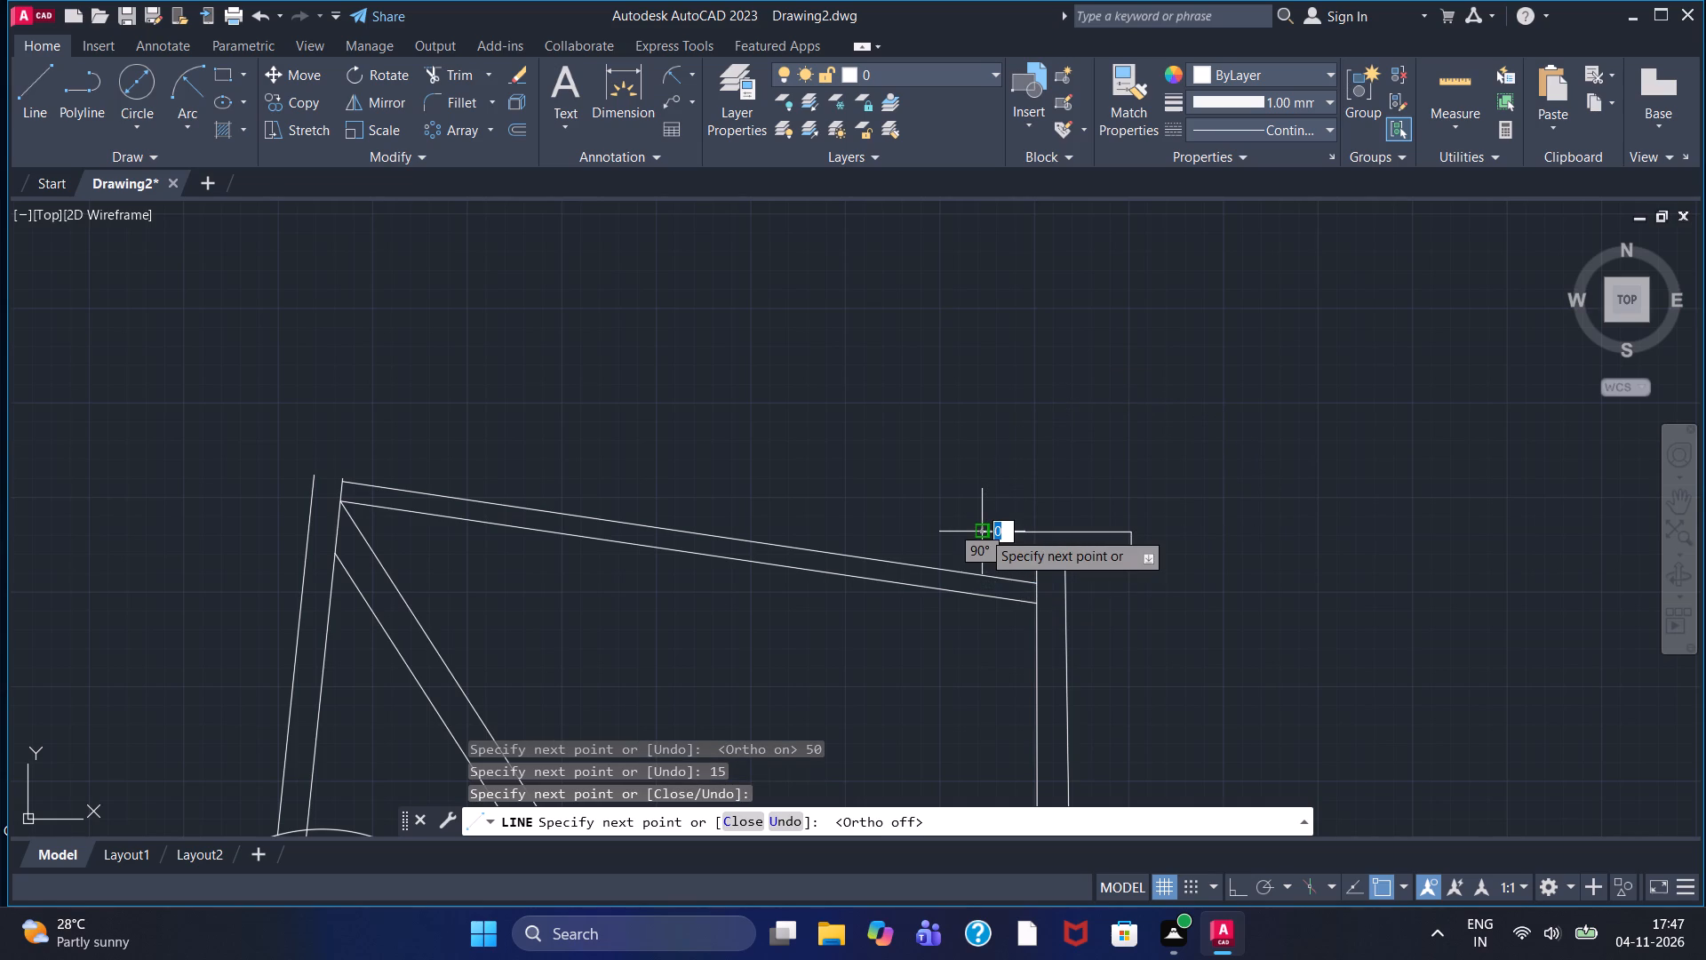
click(1039, 563)
key(Escape)
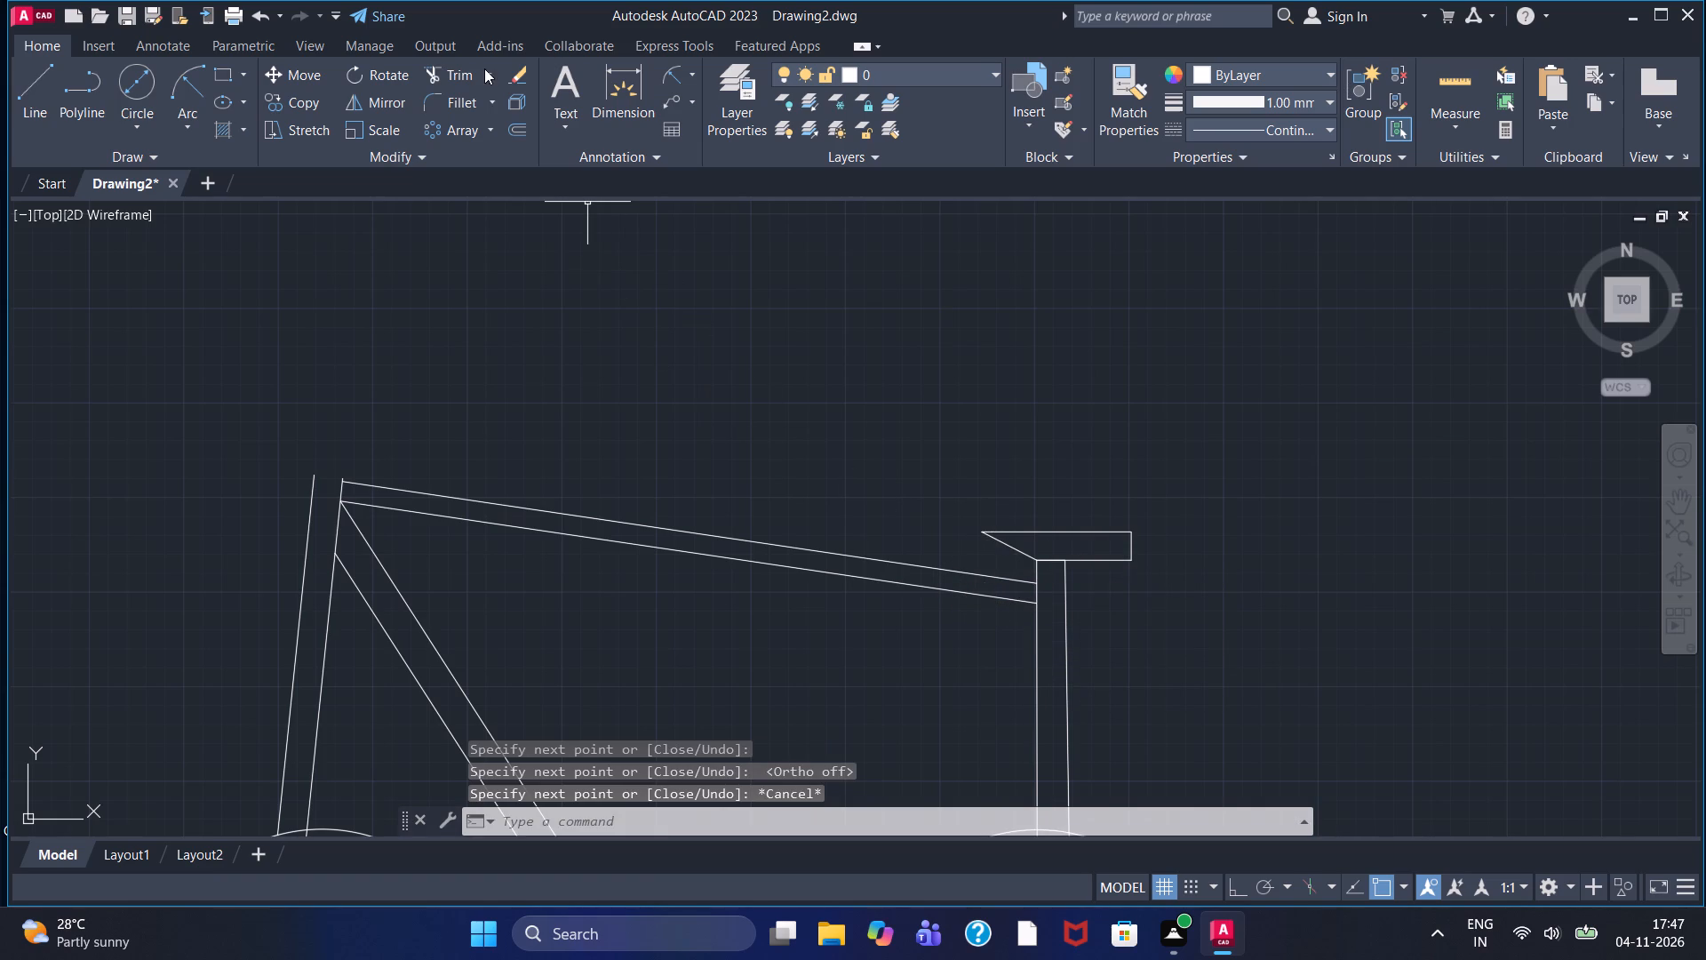
Fillet the saddle's pointed west tip, between its slanting edge and top edge, with radius 5.
double_click(445, 96)
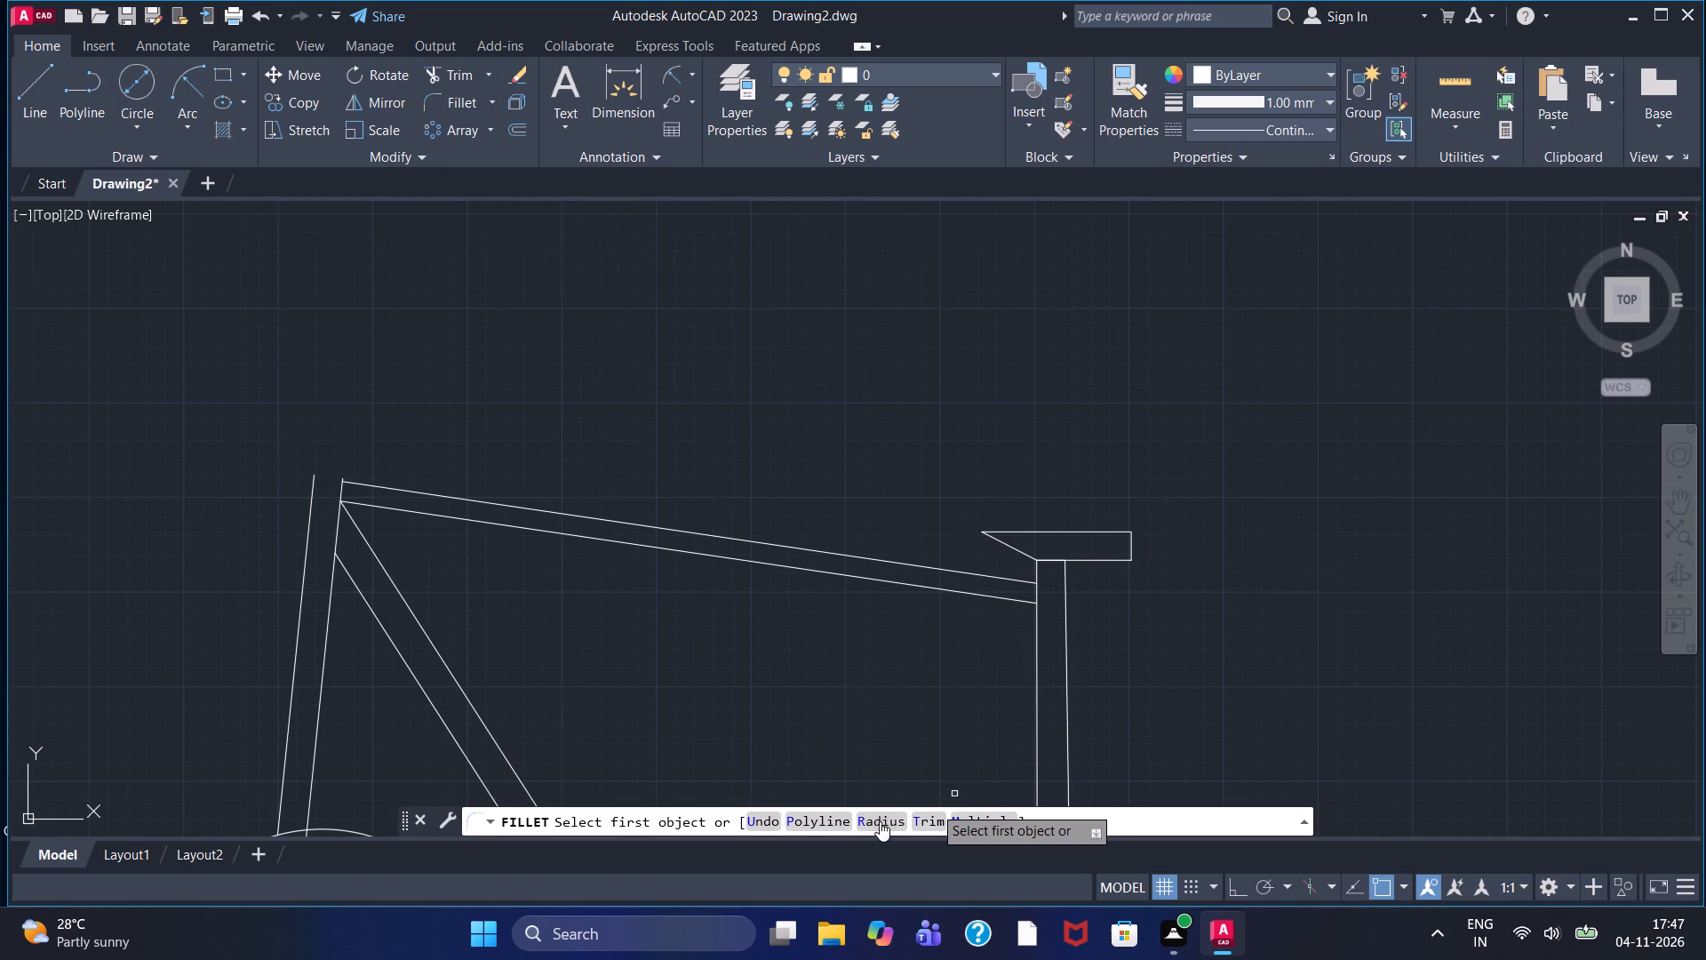
click(878, 821)
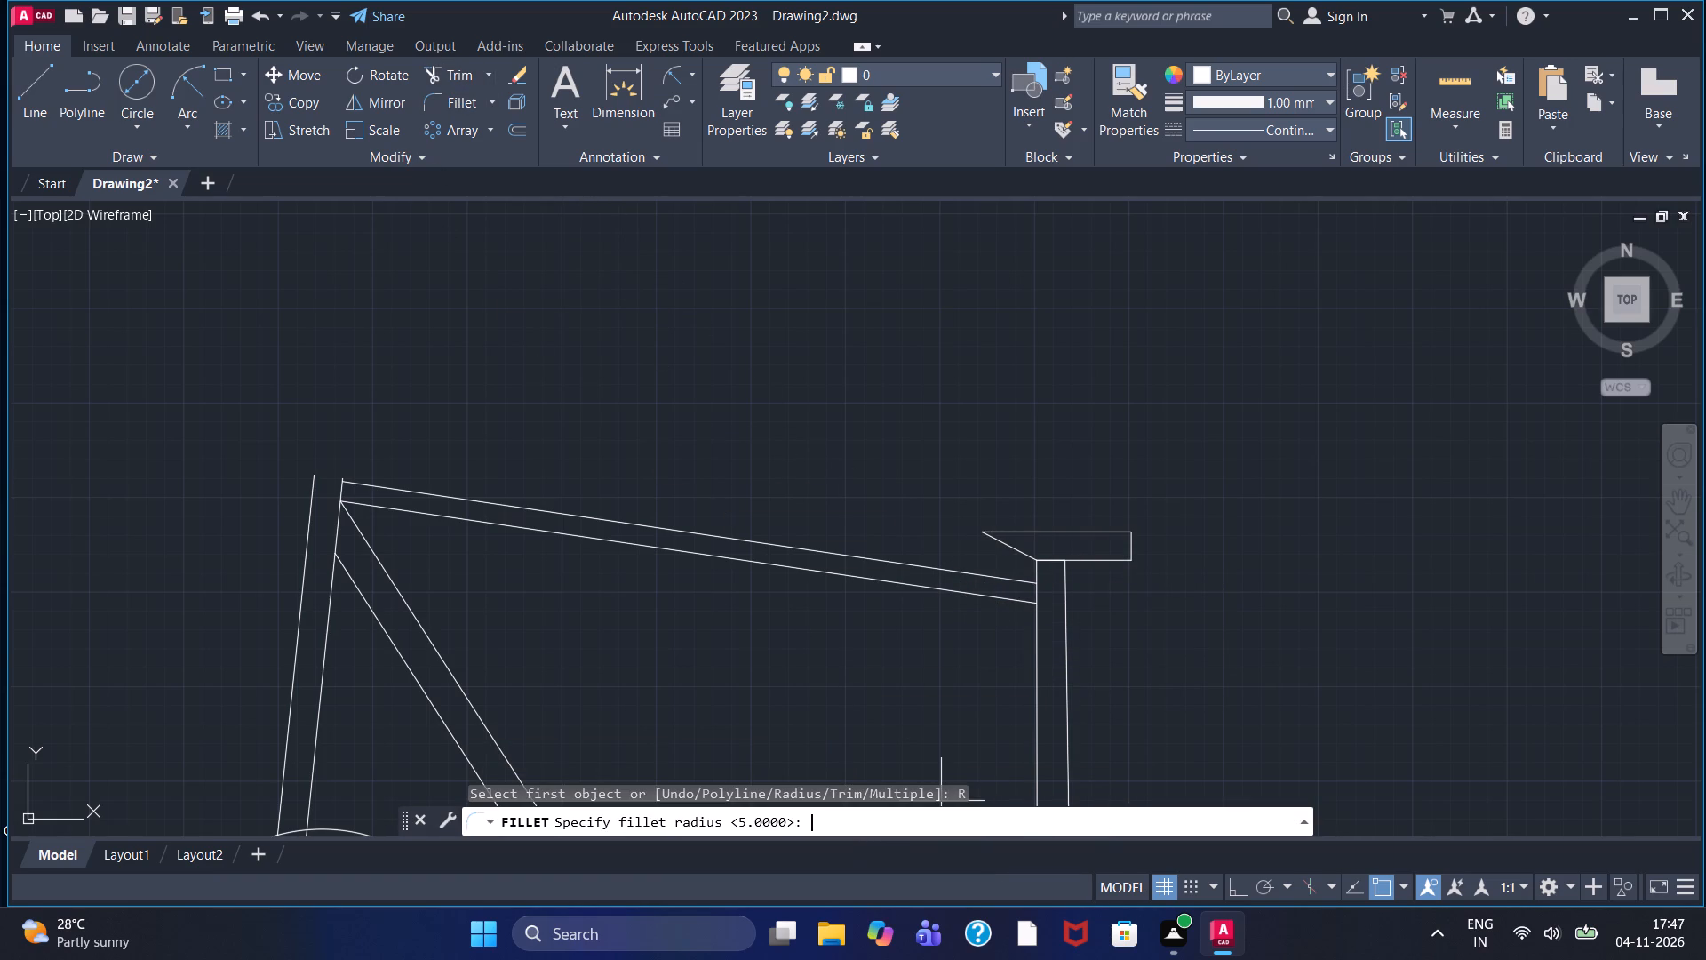
key(5)
key(Return)
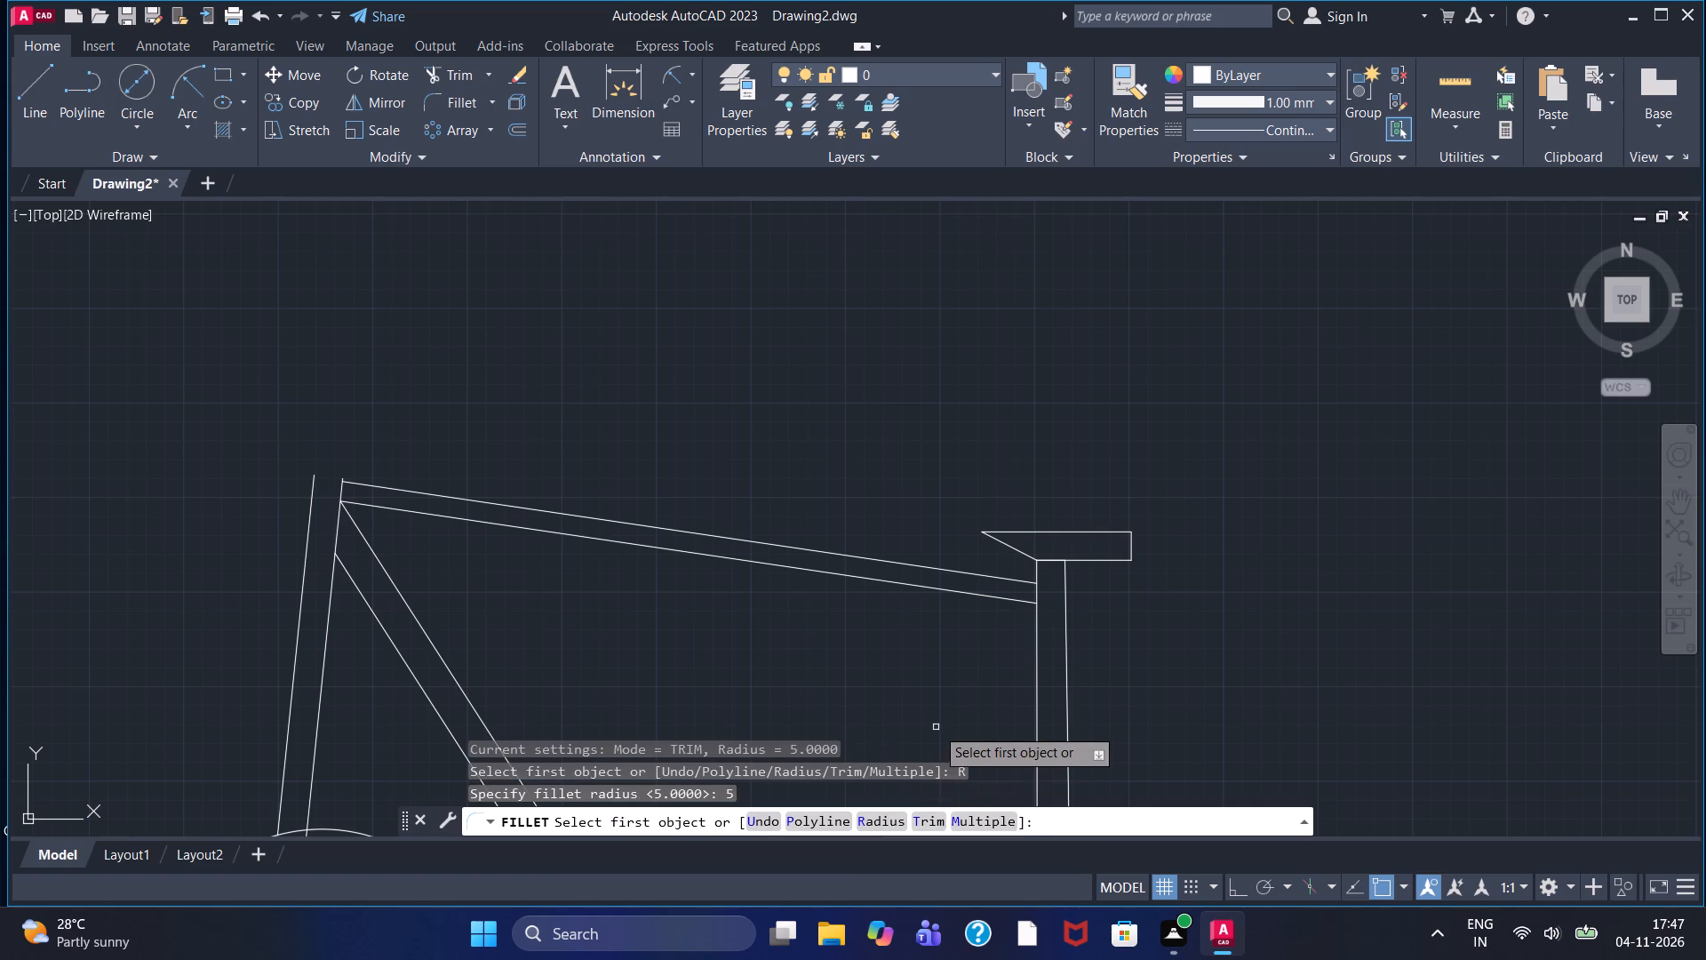
click(998, 537)
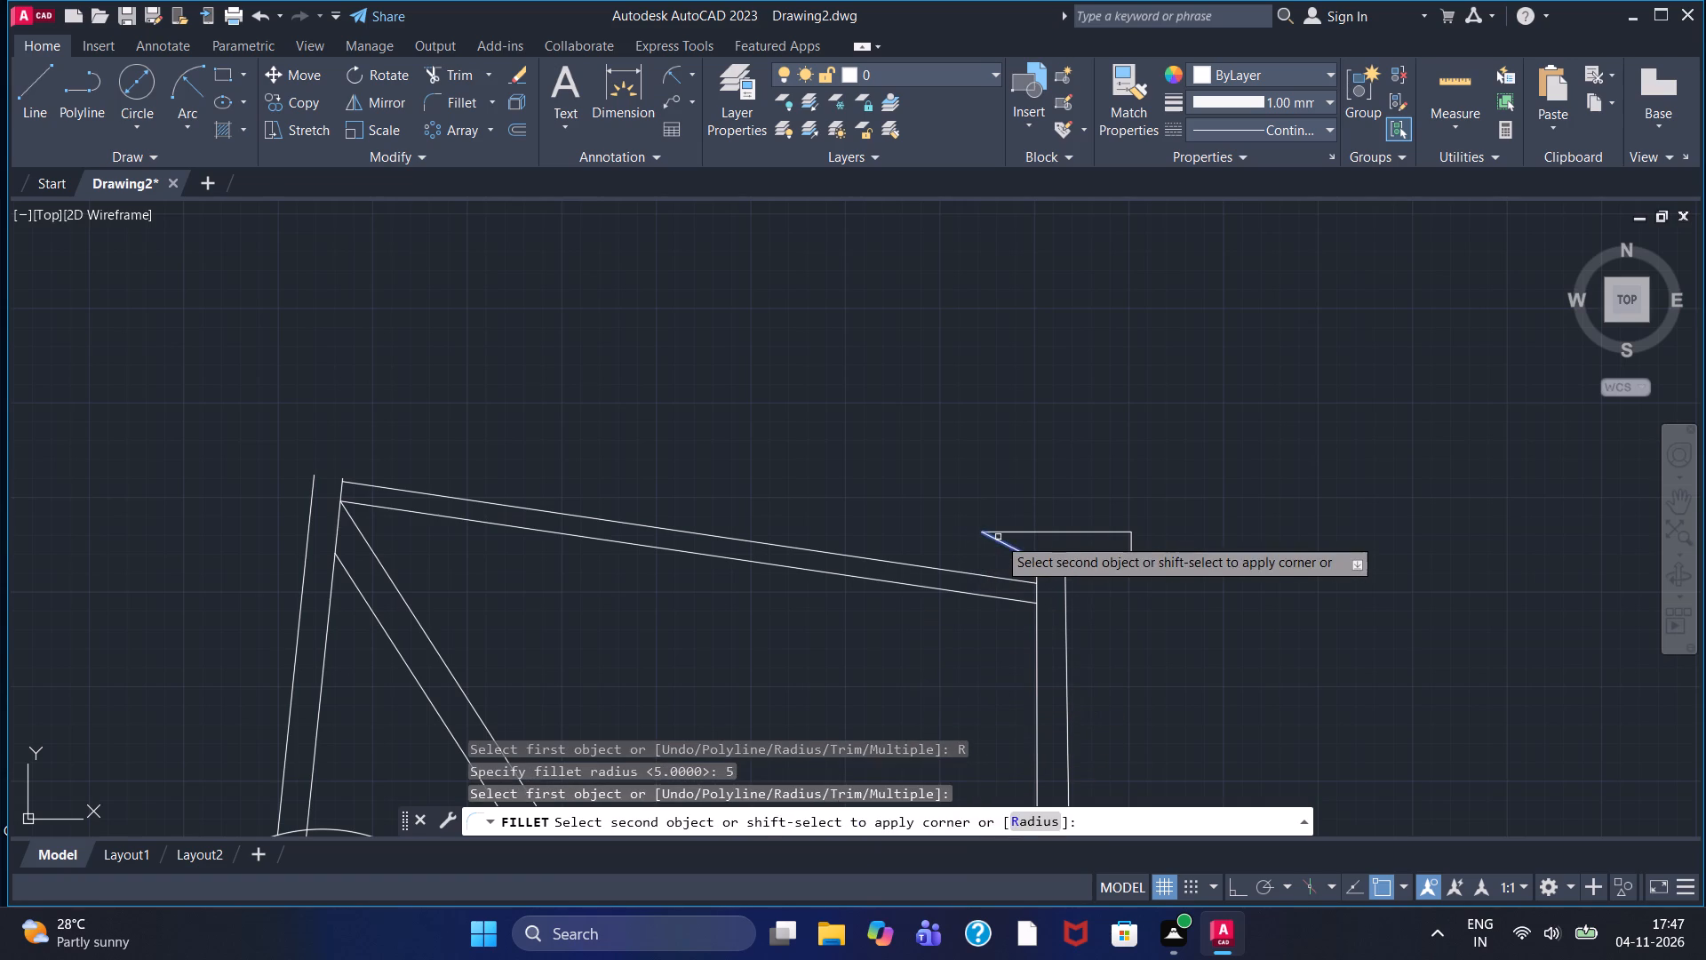
click(1001, 532)
Fillet the upper and lower east corners of the saddle with the same radius of 5.
right_click(1113, 573)
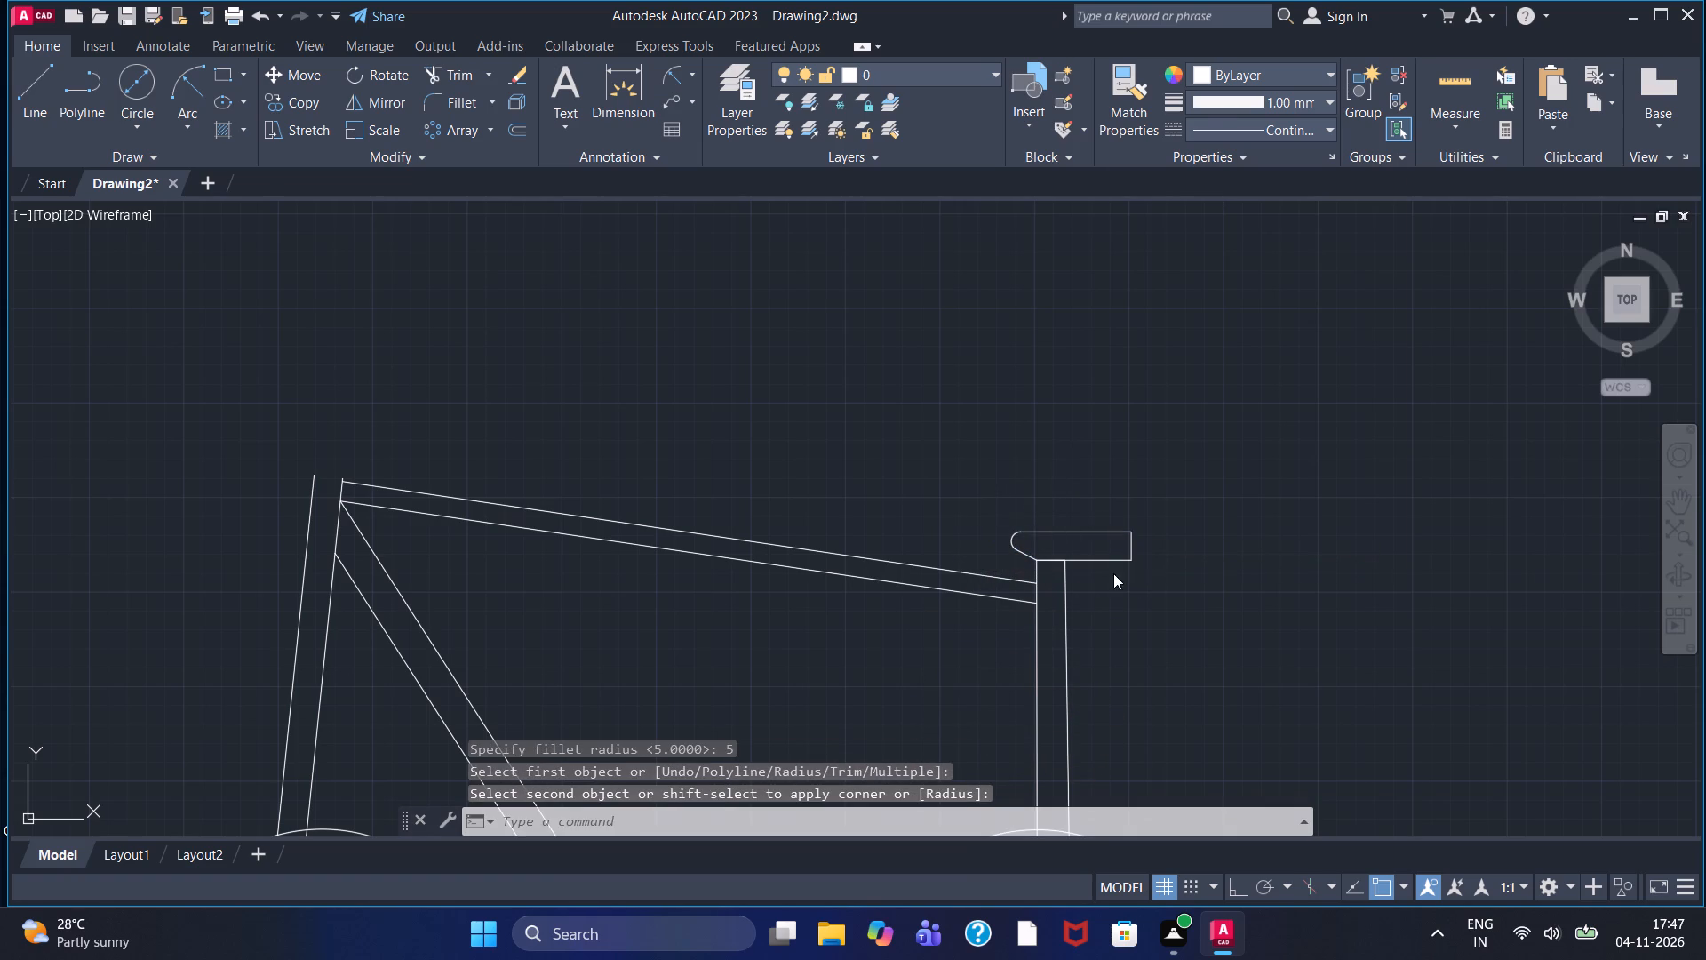
double_click(1205, 135)
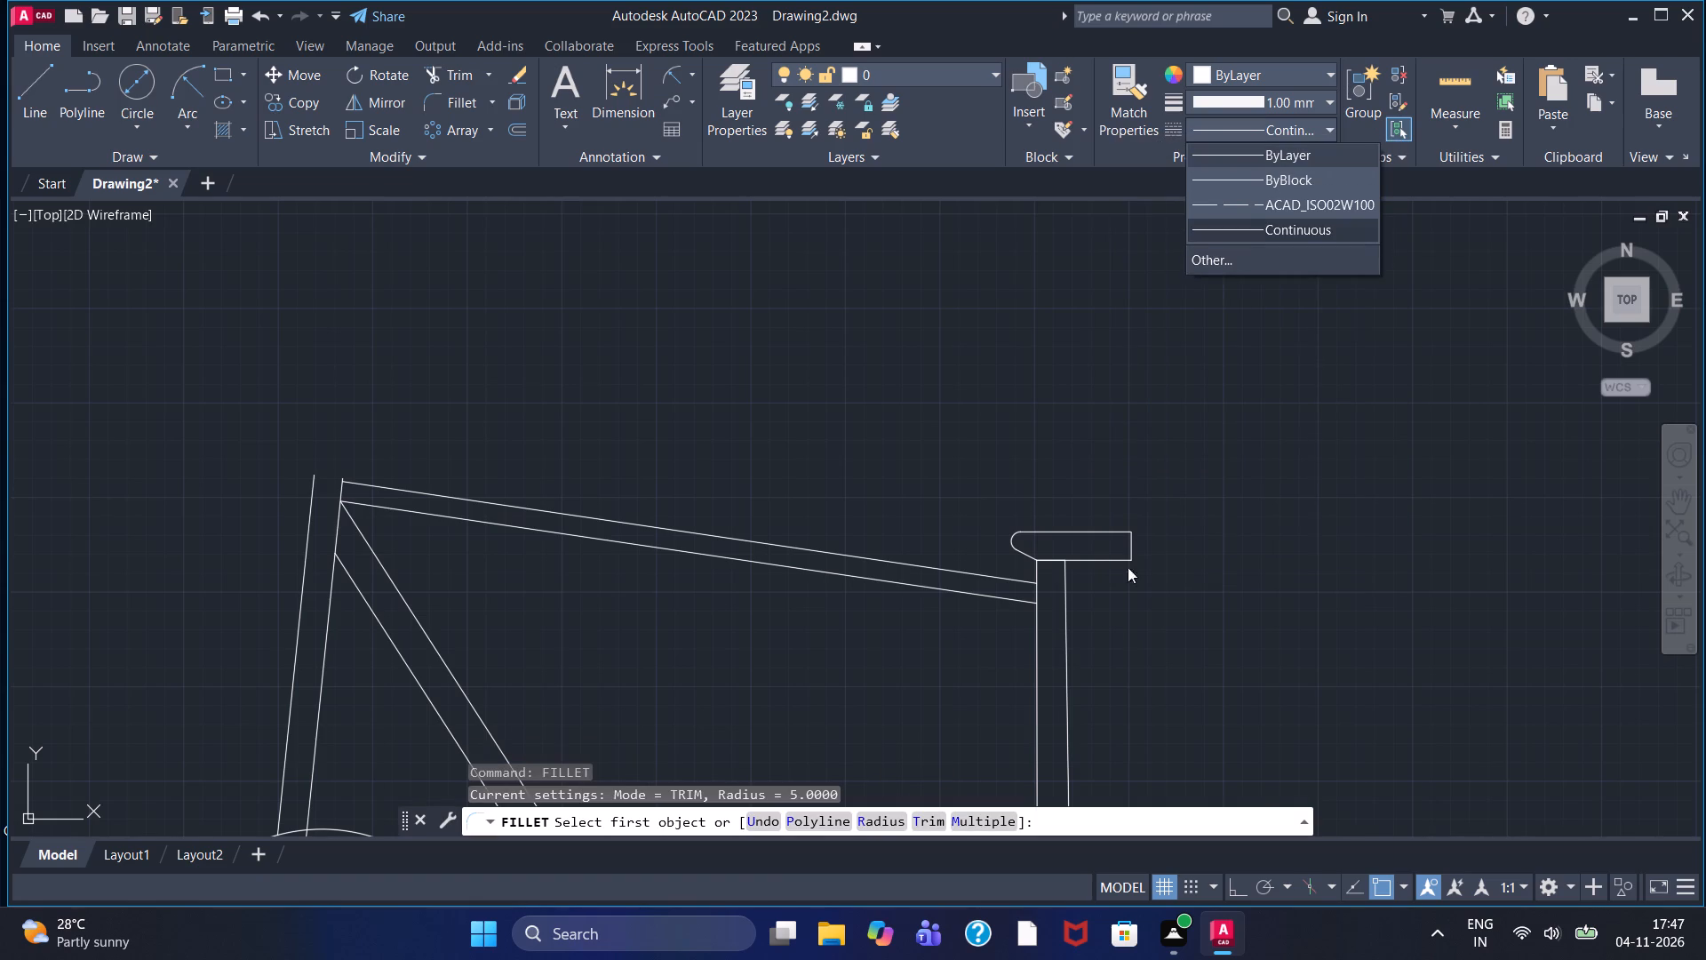
double_click(1177, 500)
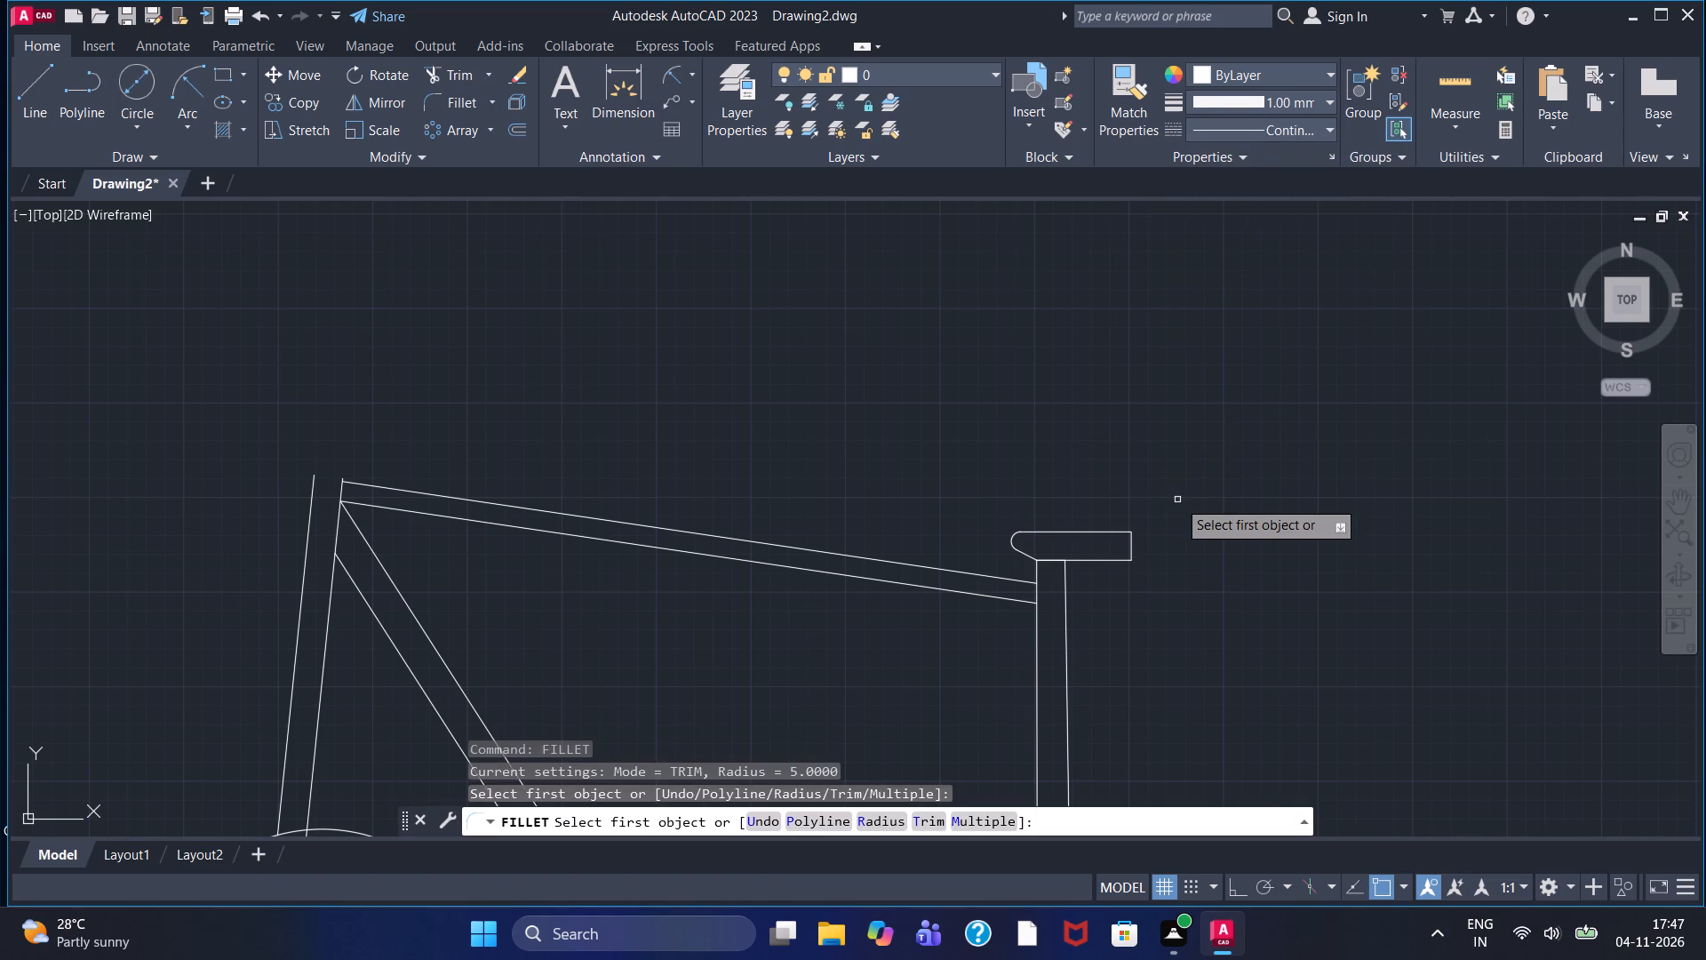
click(1117, 533)
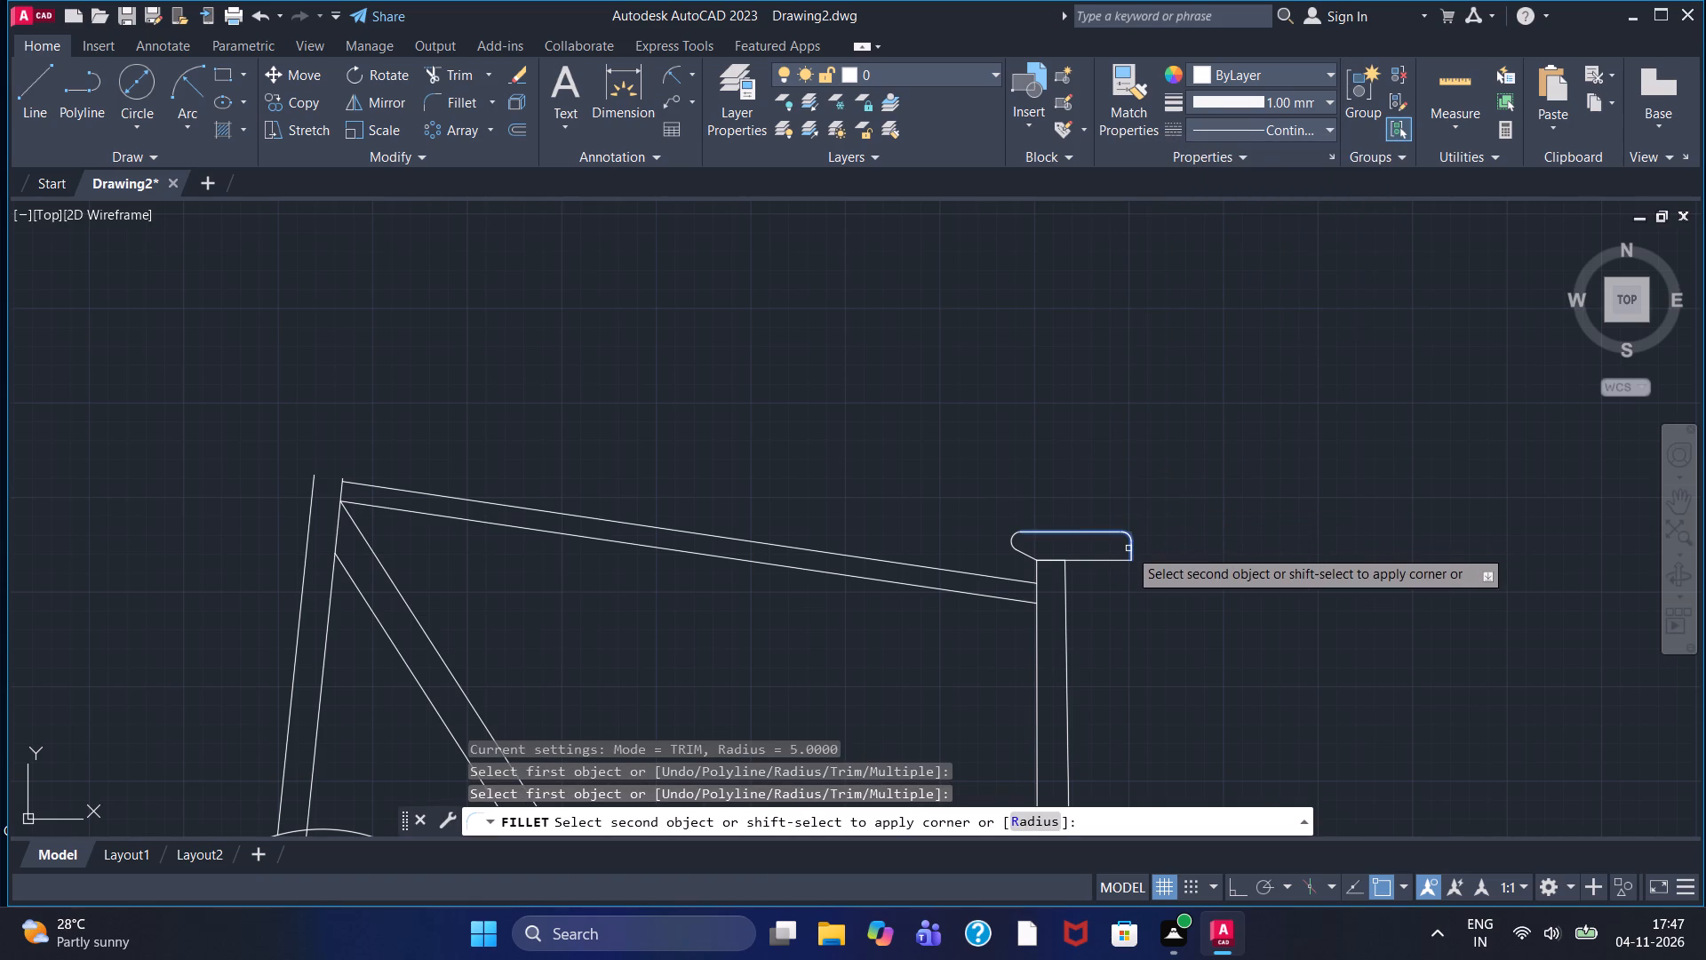
double_click(1128, 548)
right_click(1144, 535)
double_click(1265, 110)
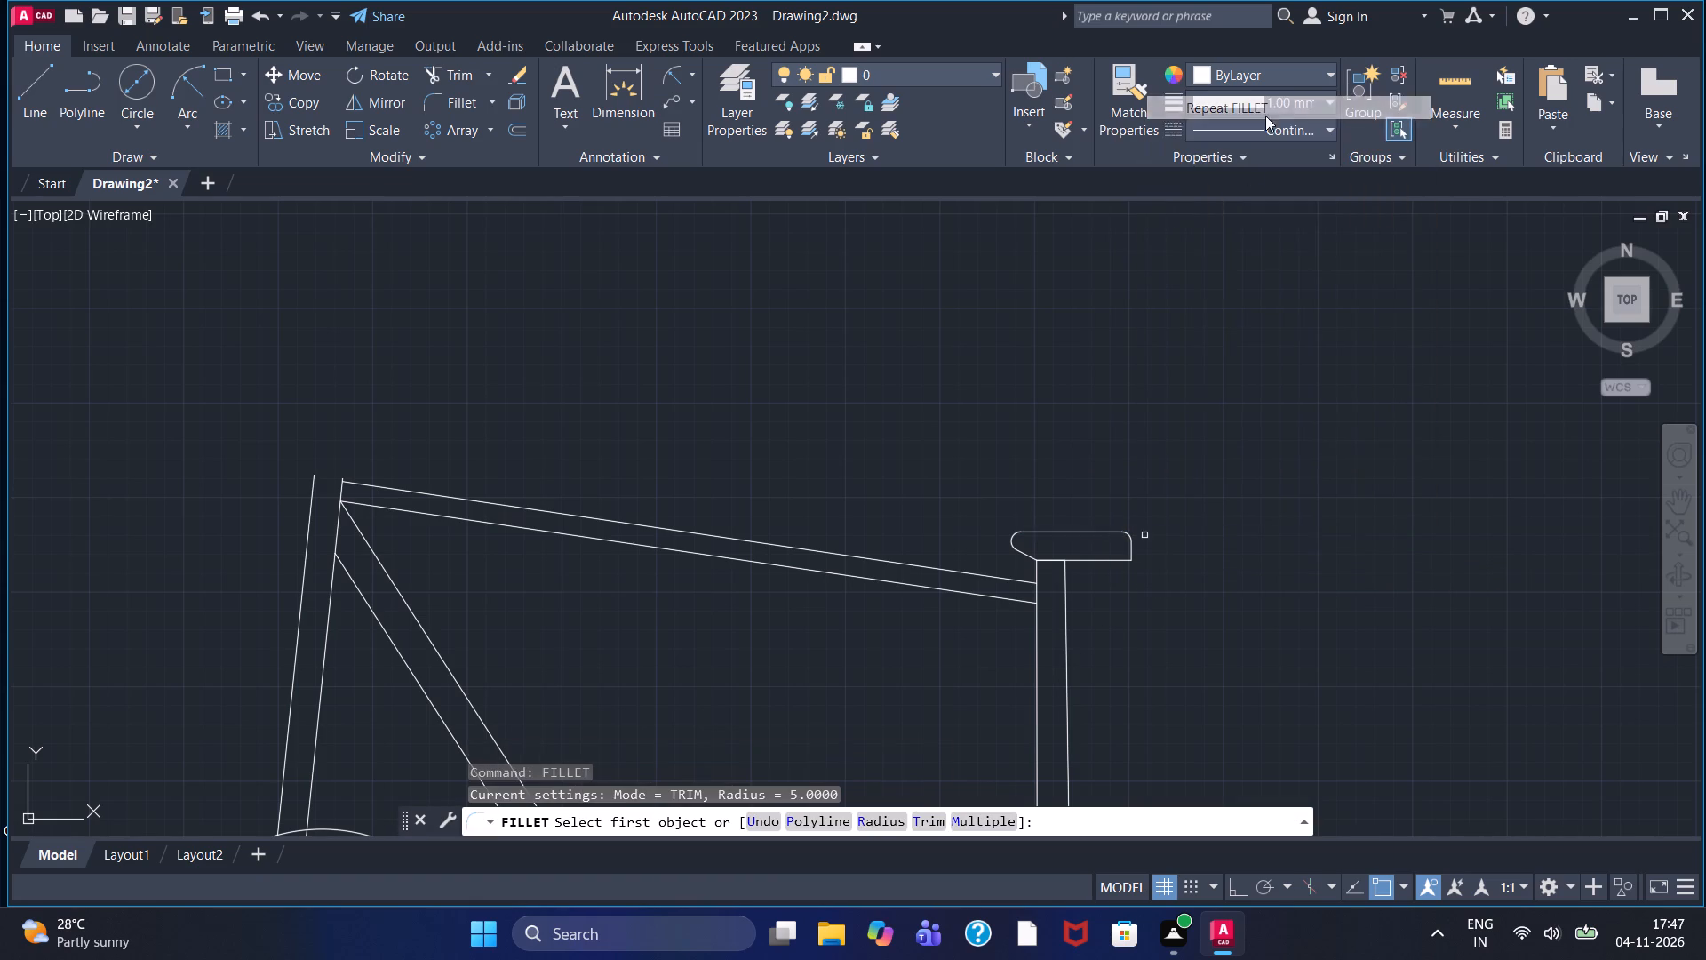
click(1141, 553)
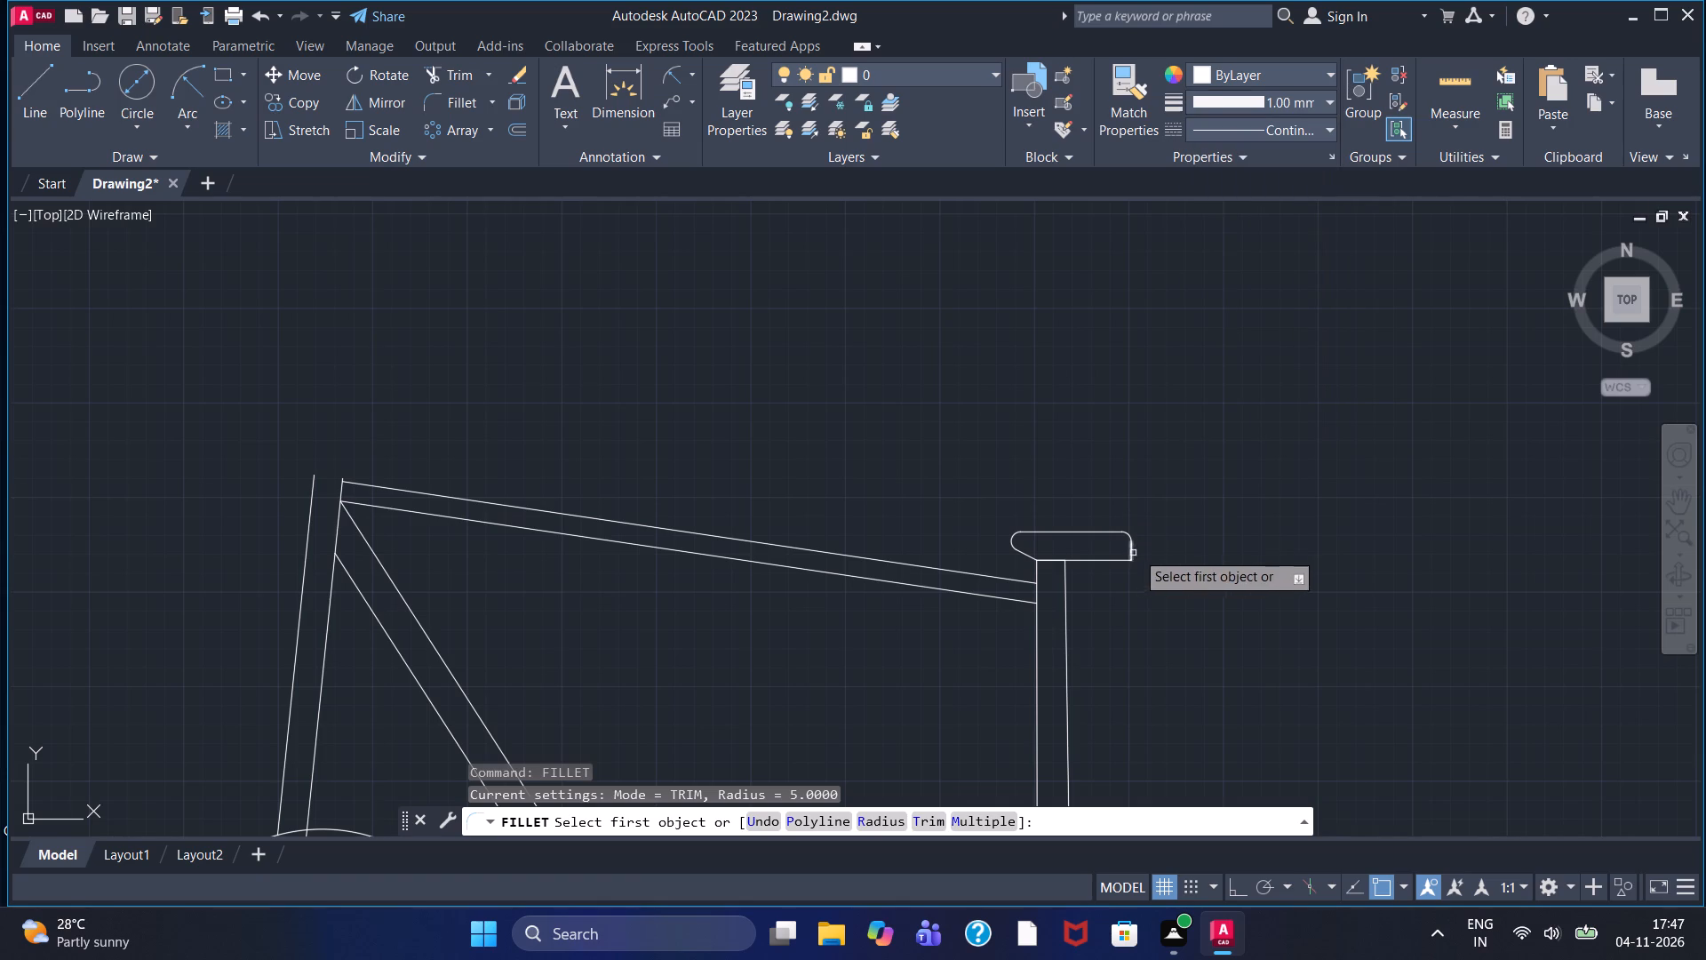
click(1115, 564)
double_click(1133, 552)
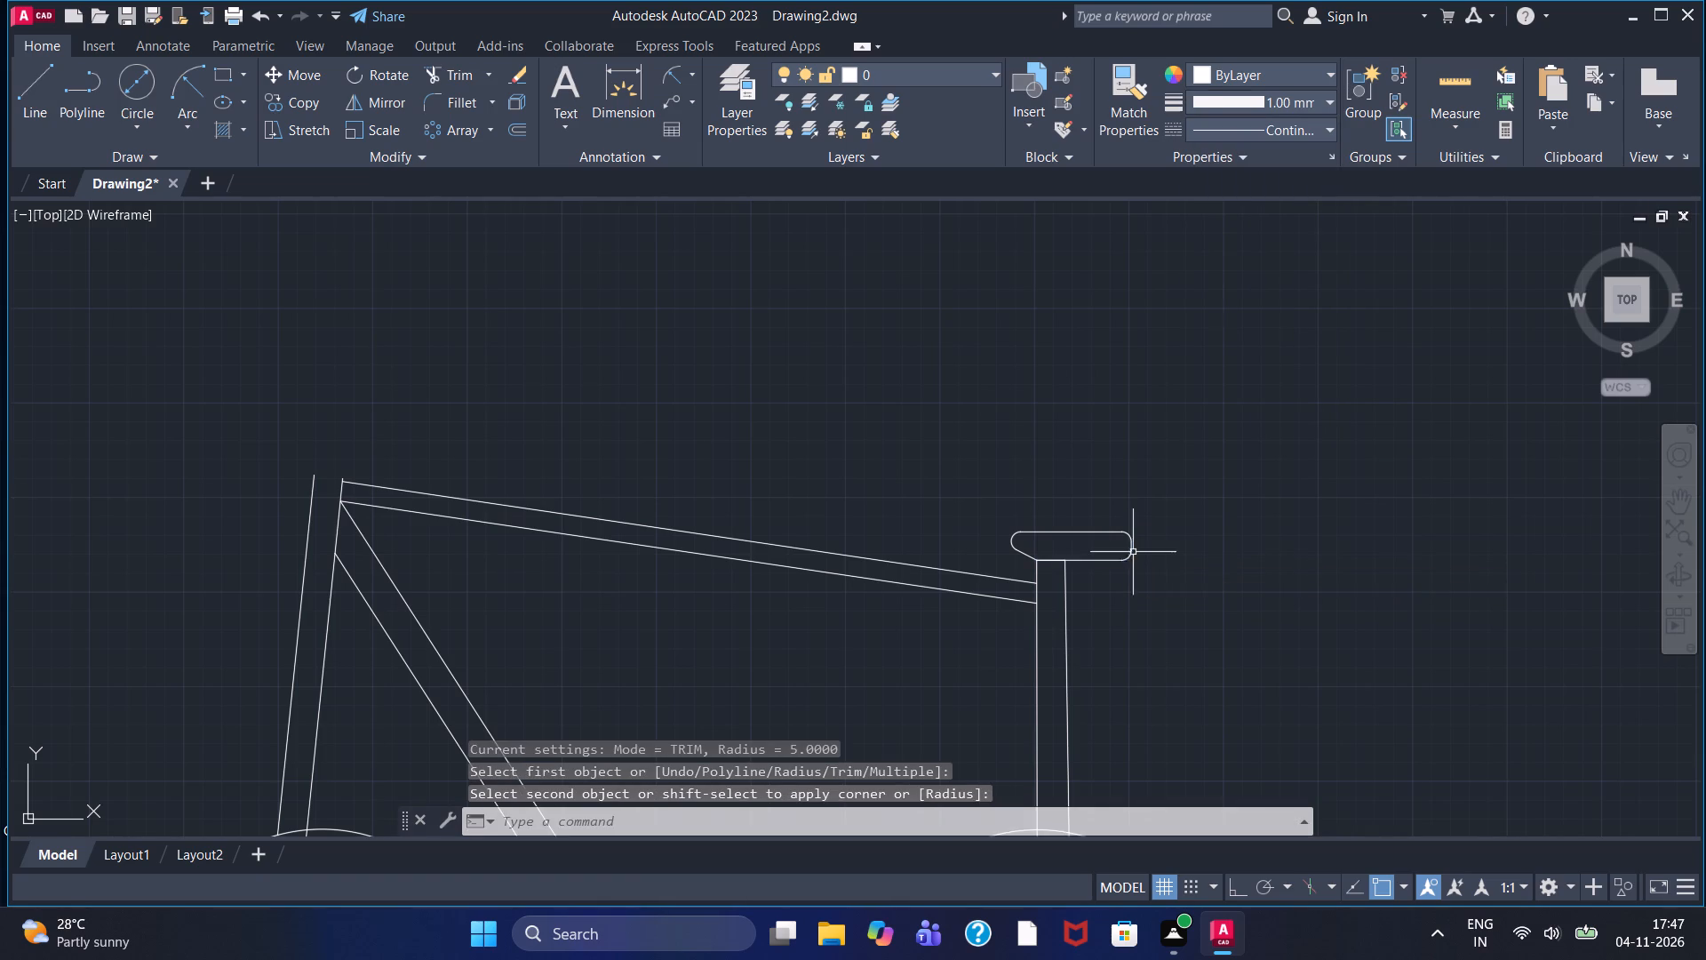
Fillet the corner where the saddle's slanting edge meets its bottom edge at the post, radius 5.
scroll(1053, 552, up, 3)
right_click(939, 572)
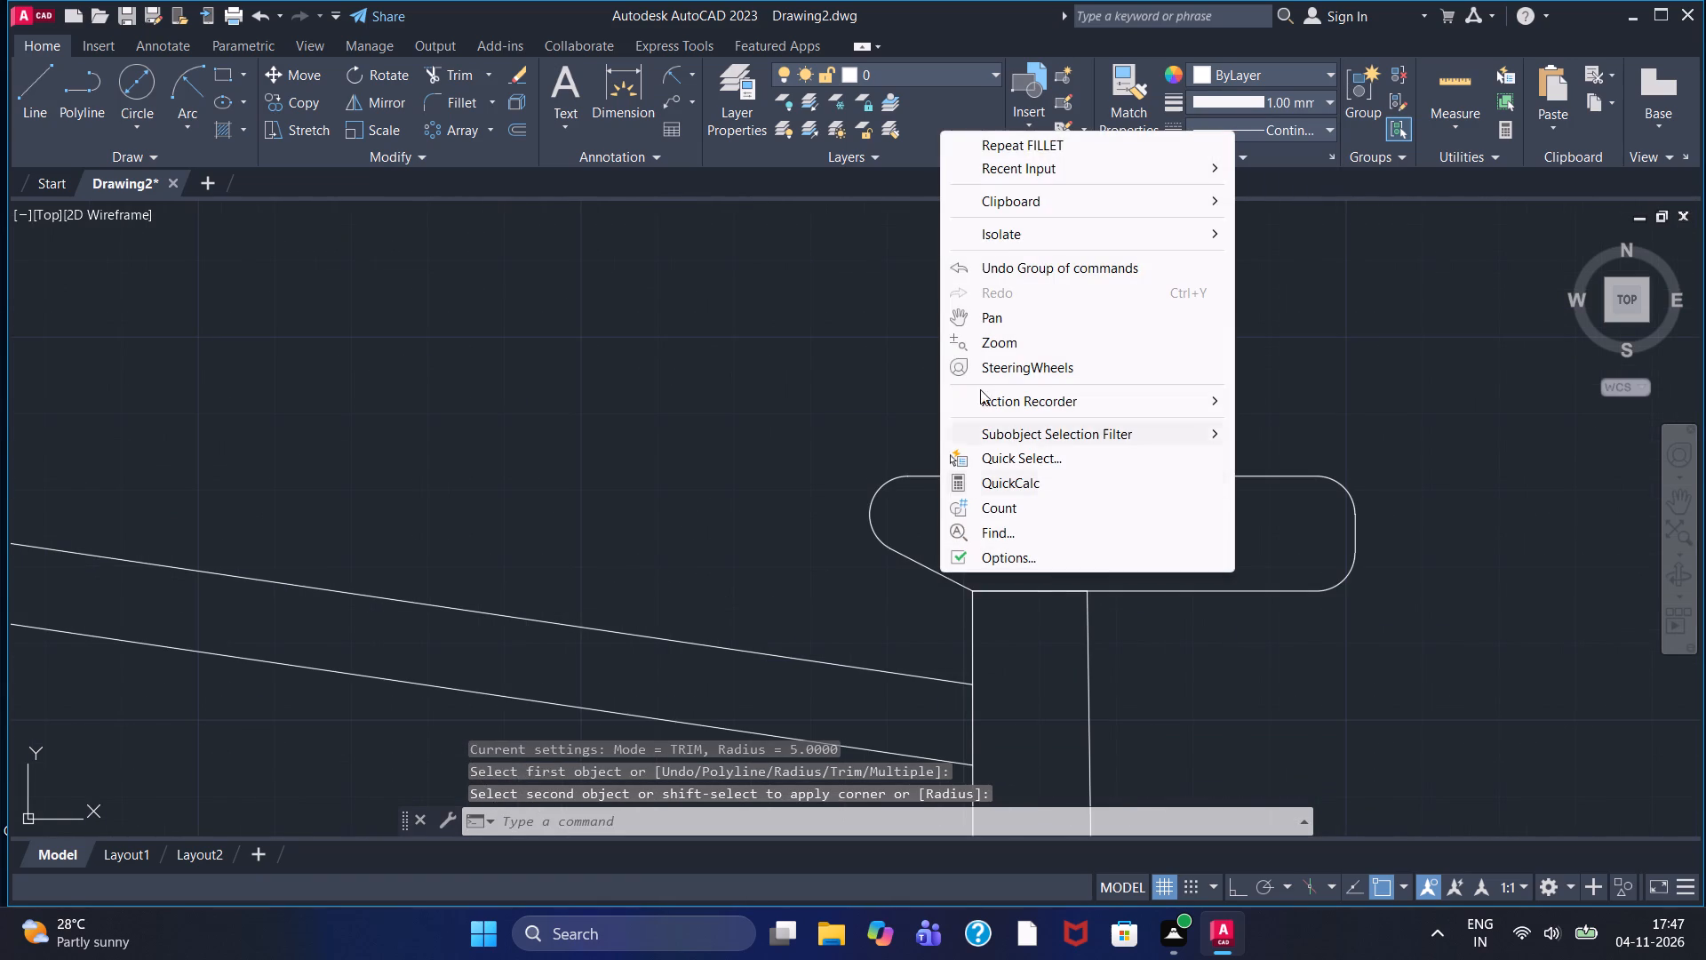
click(1053, 142)
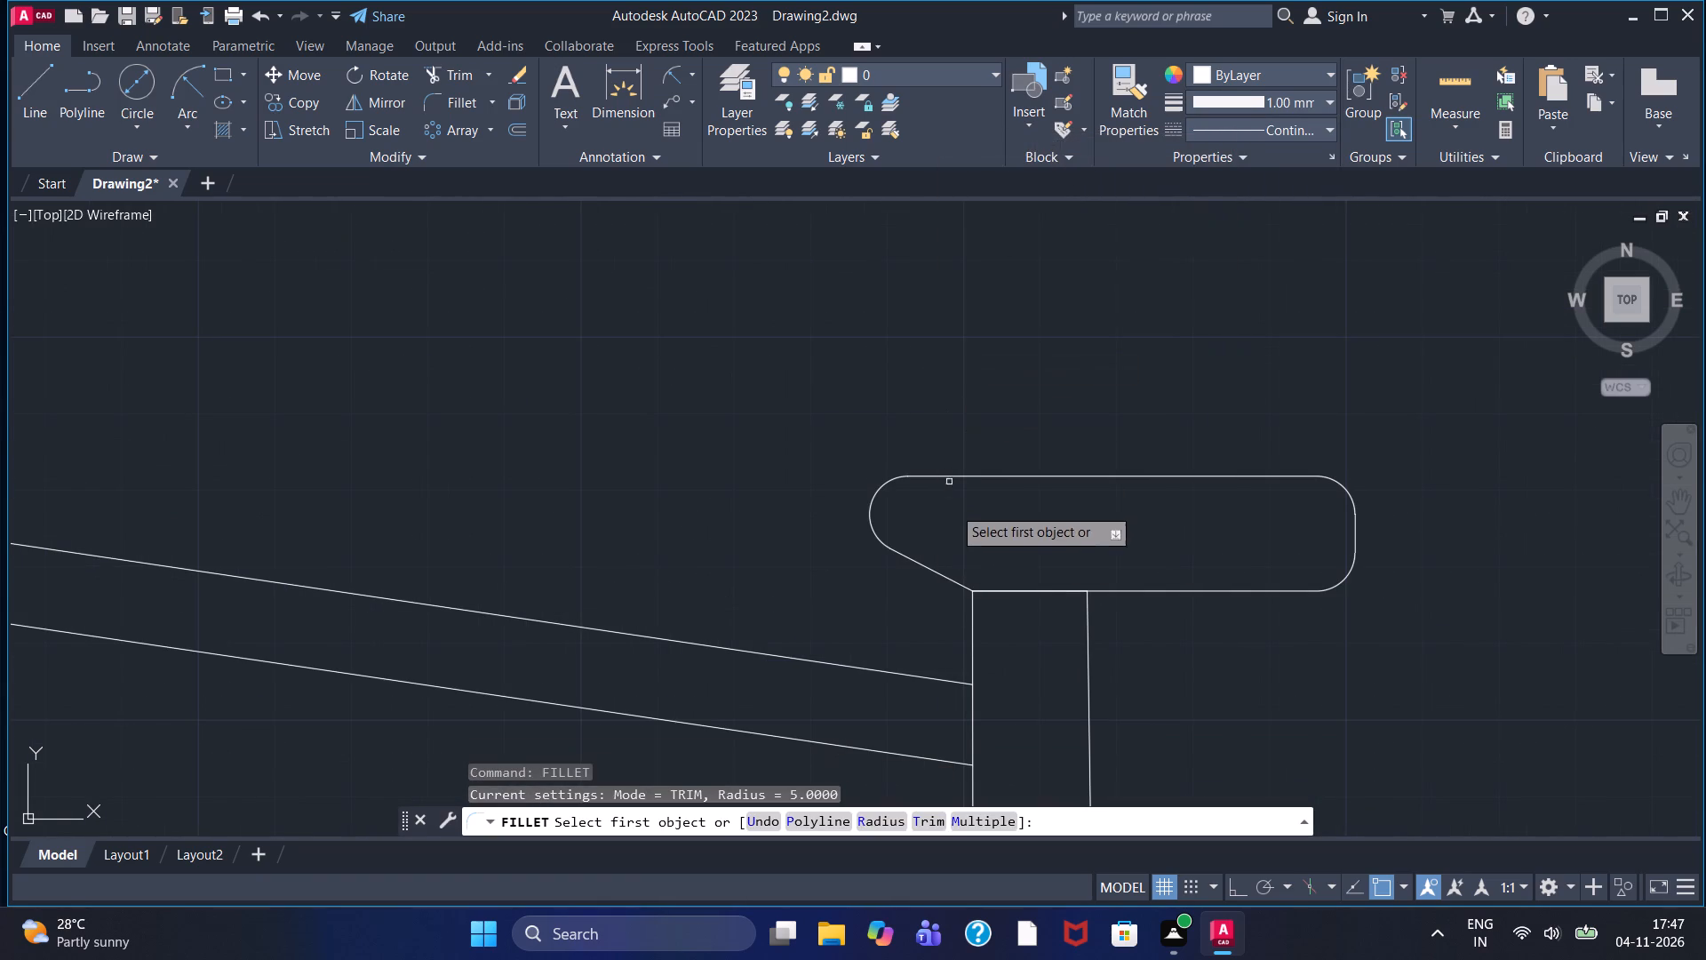
double_click(949, 578)
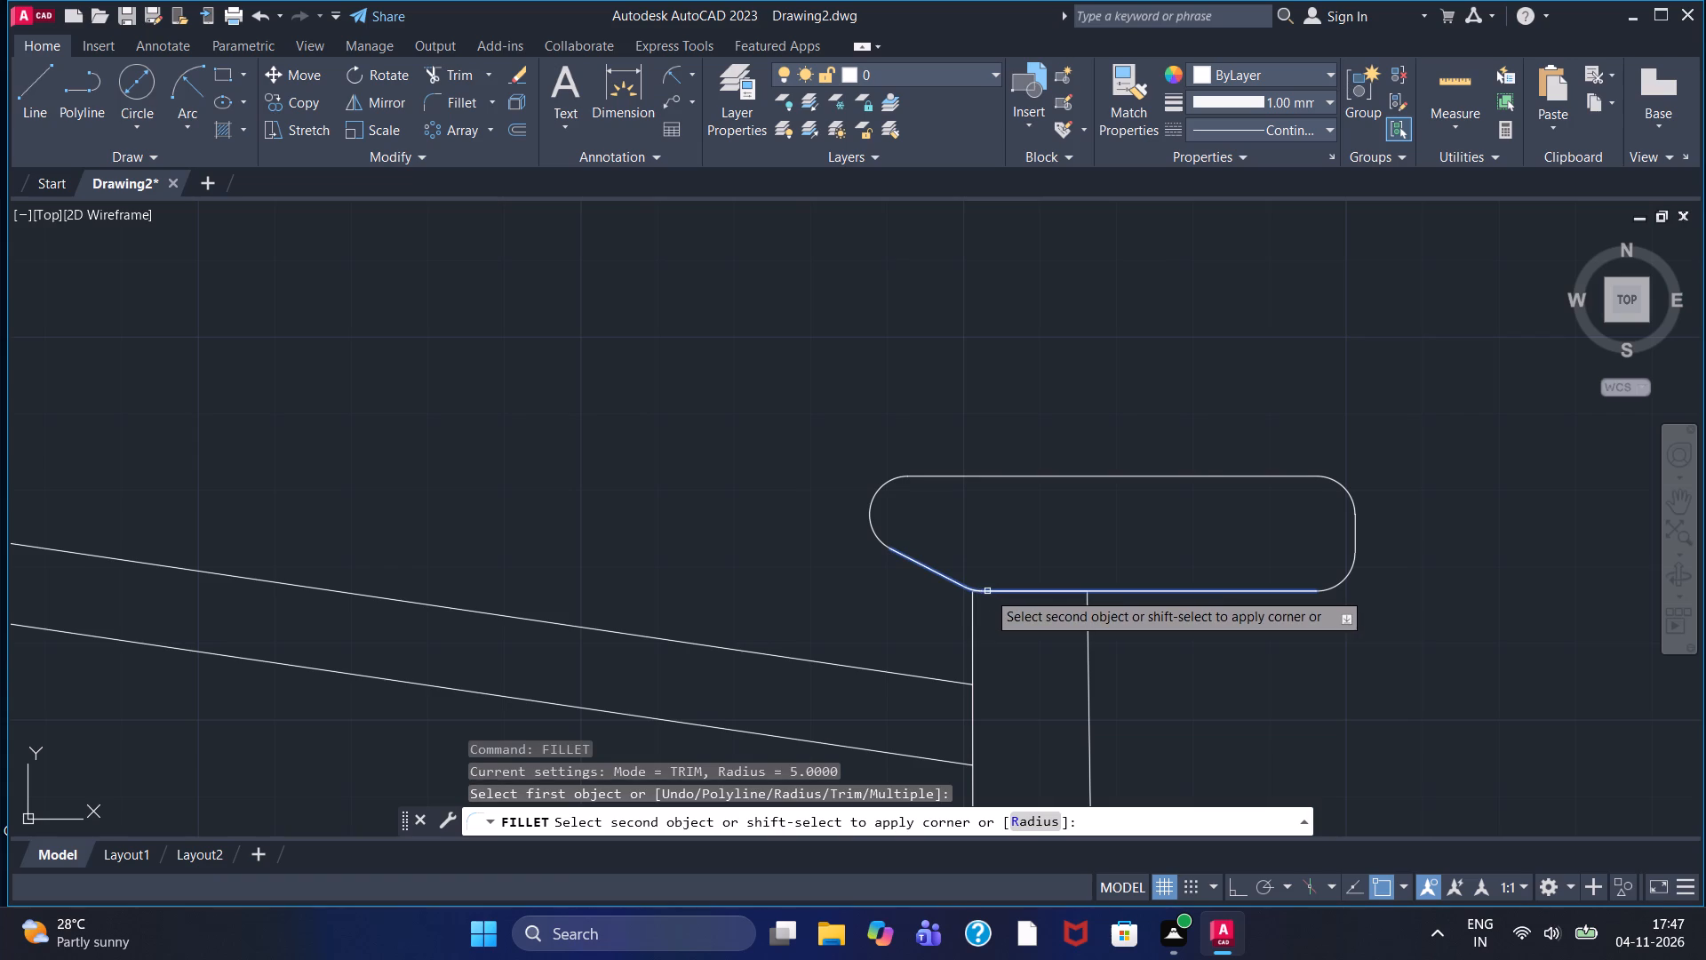
double_click(987, 591)
key(Escape)
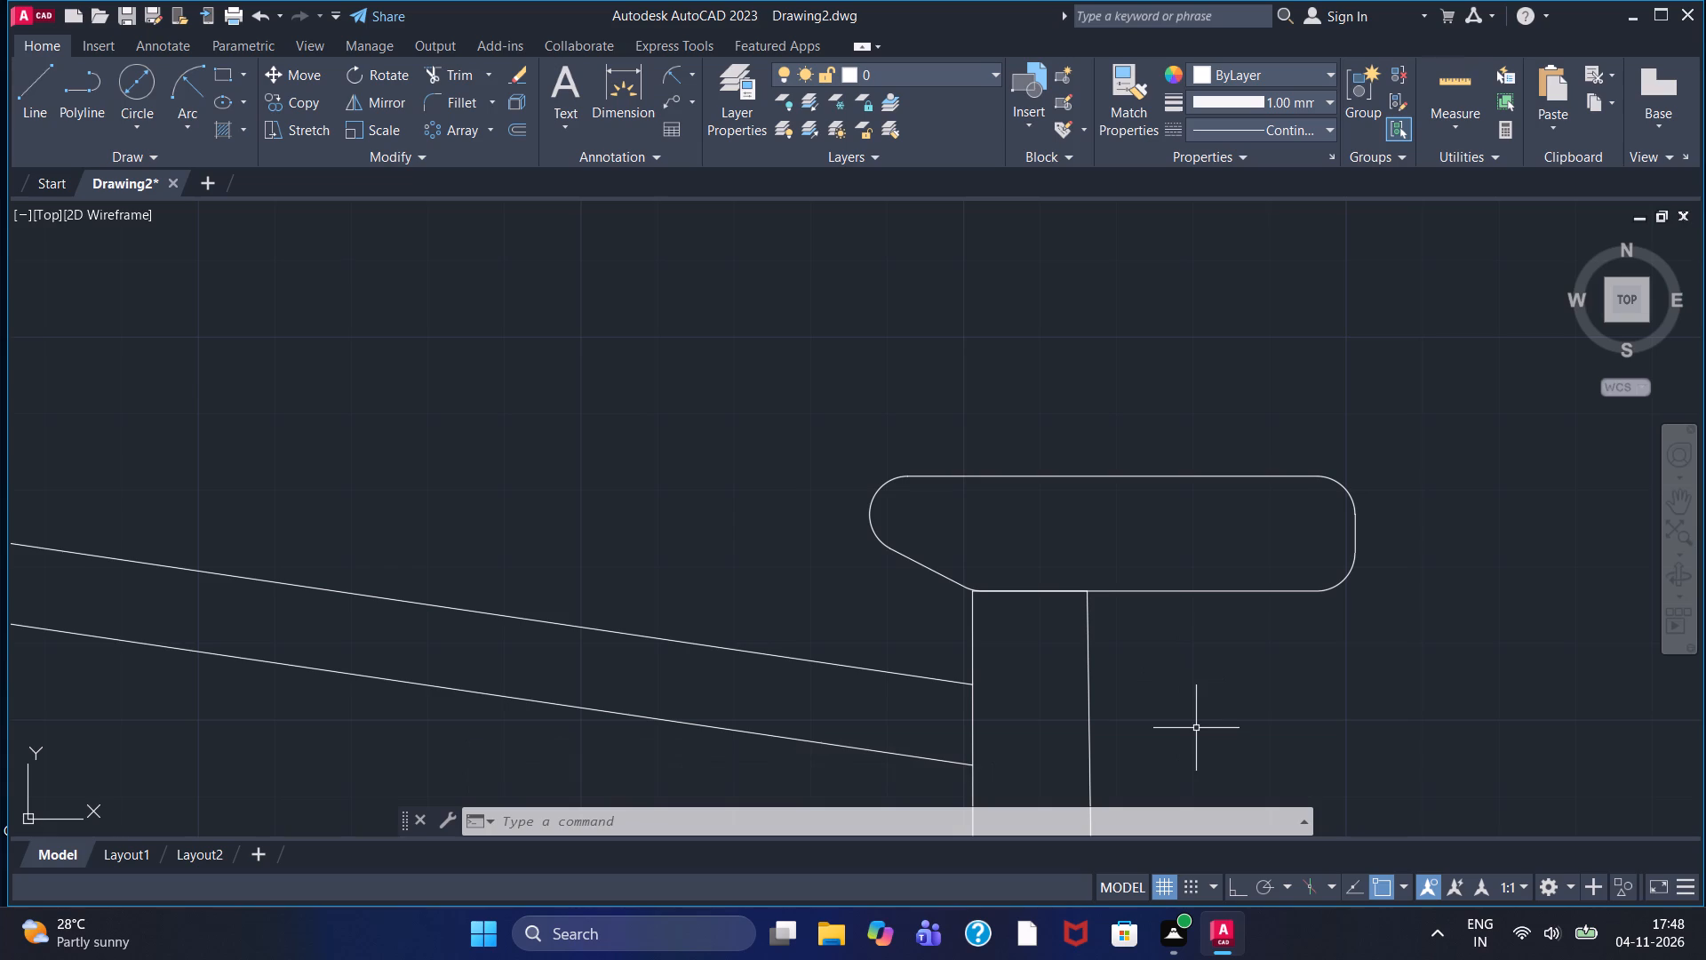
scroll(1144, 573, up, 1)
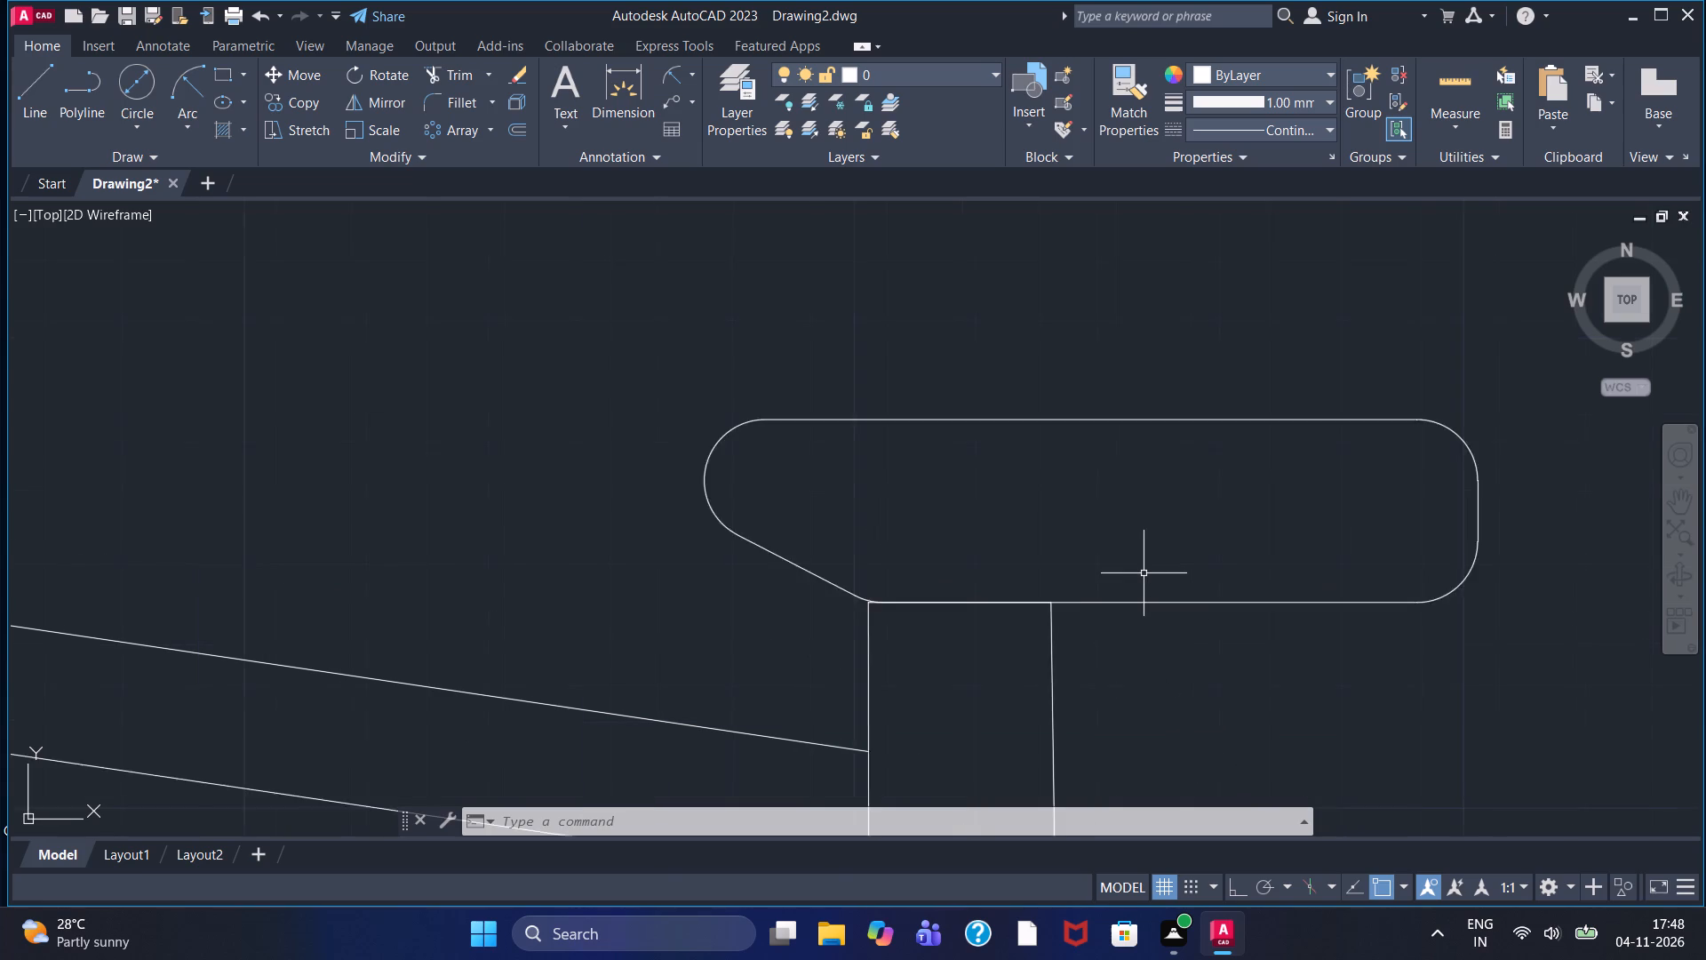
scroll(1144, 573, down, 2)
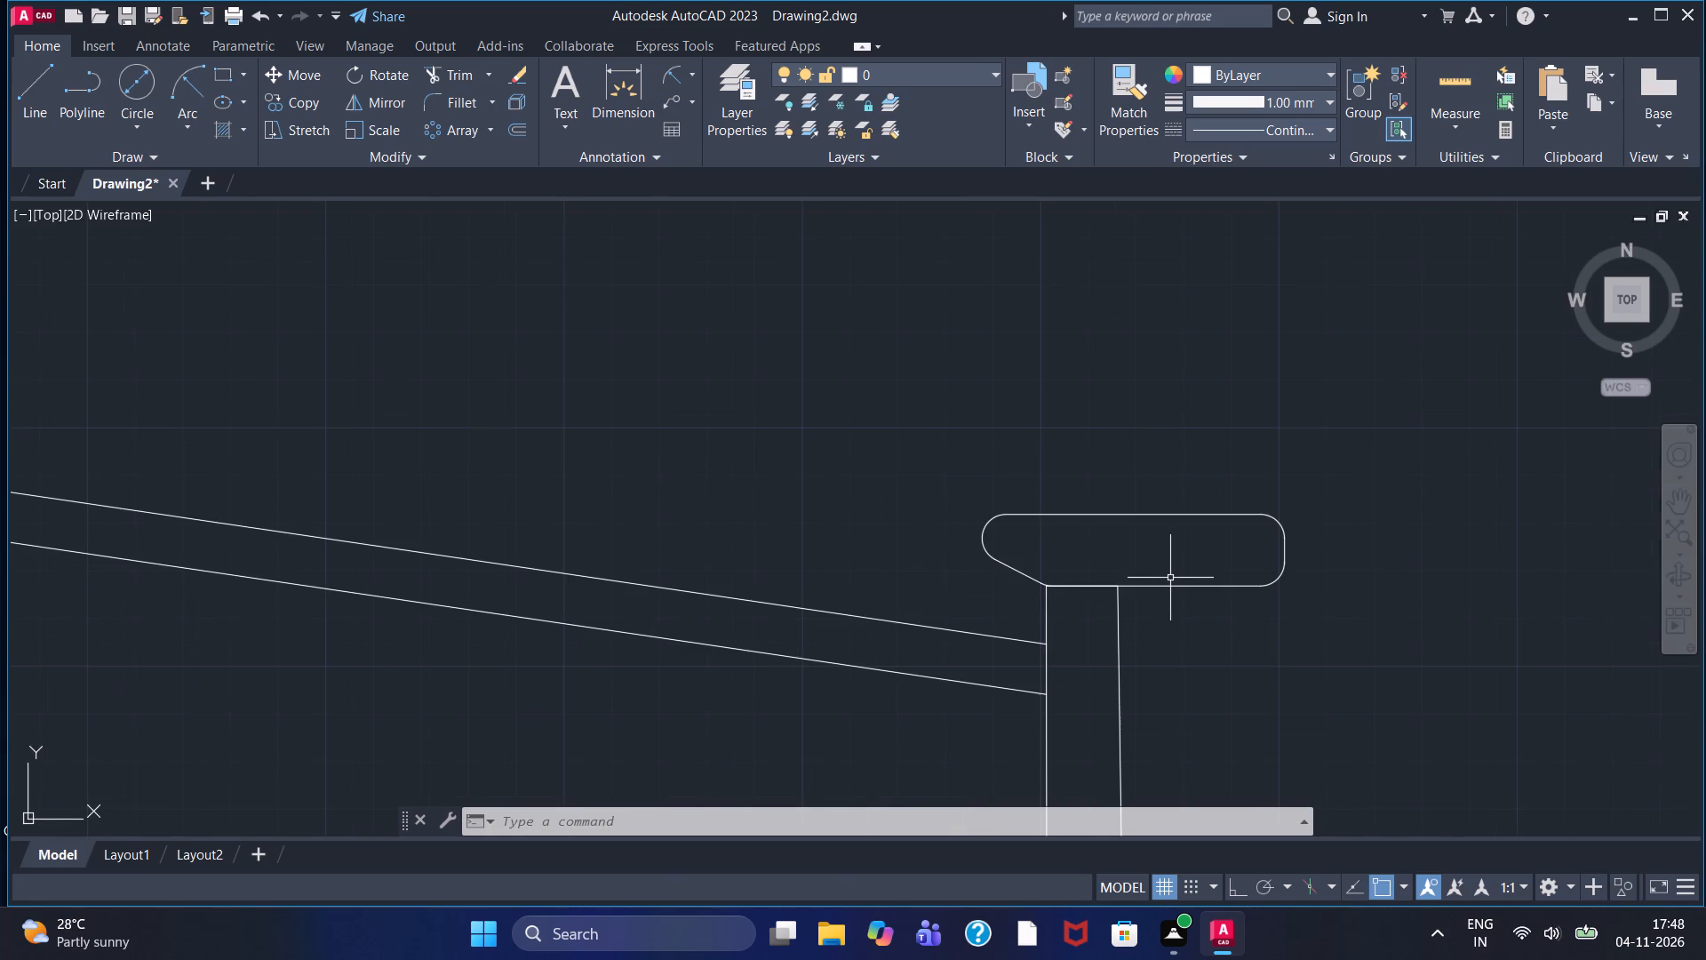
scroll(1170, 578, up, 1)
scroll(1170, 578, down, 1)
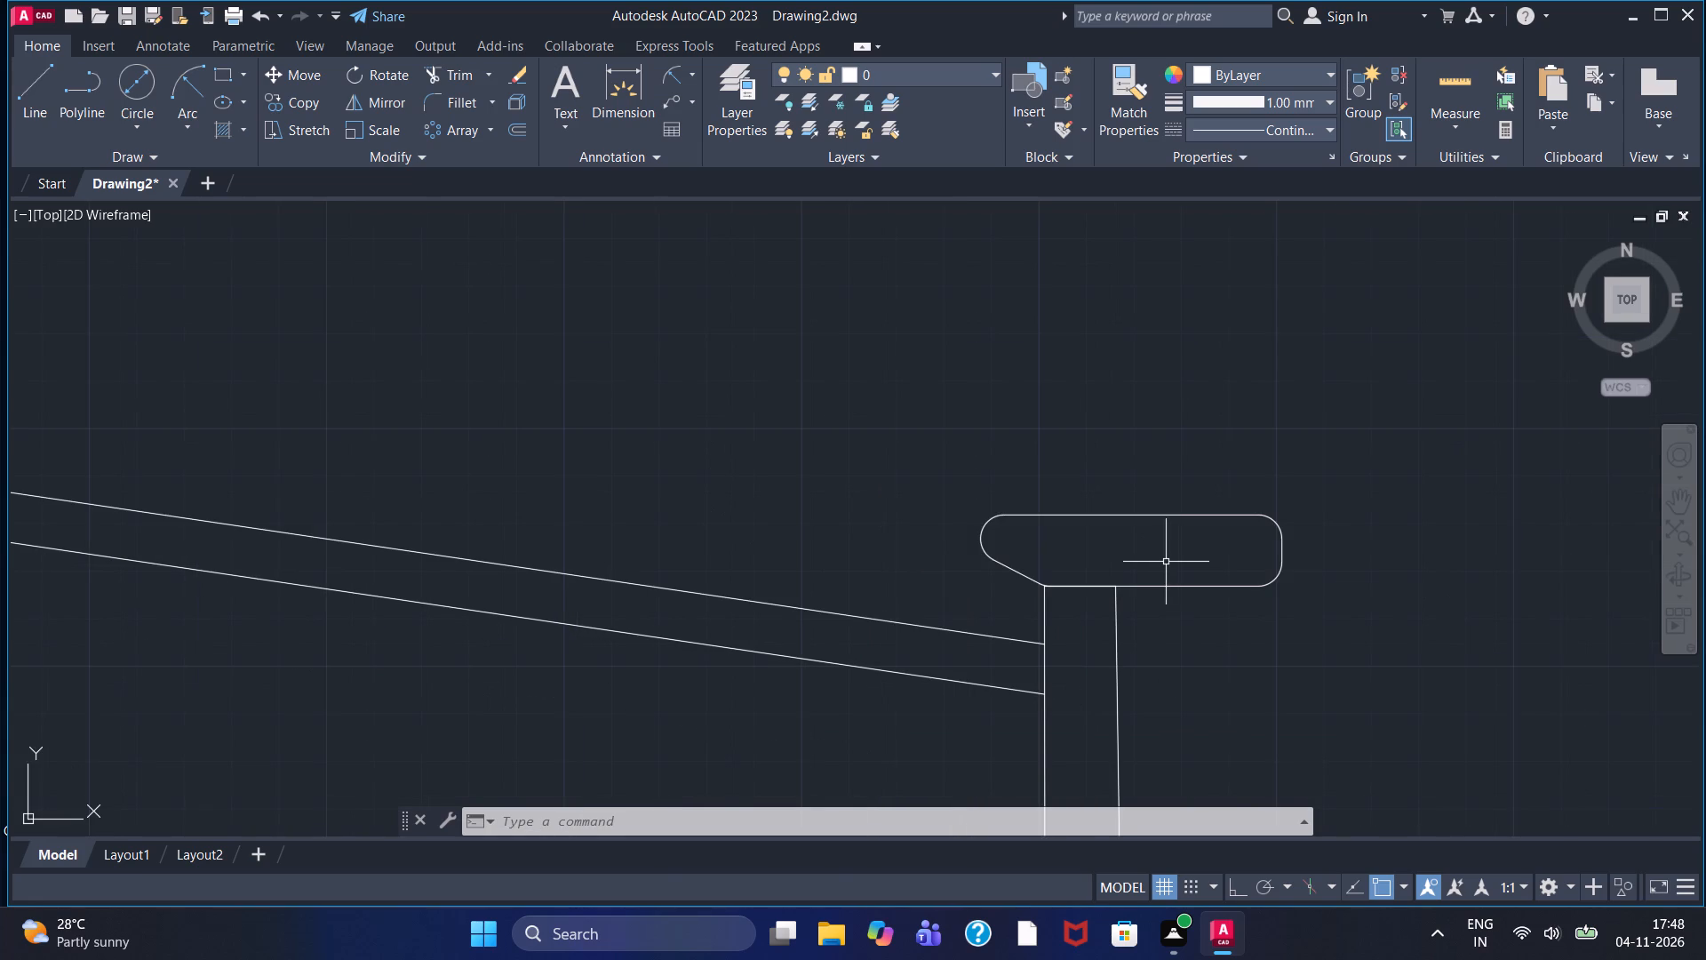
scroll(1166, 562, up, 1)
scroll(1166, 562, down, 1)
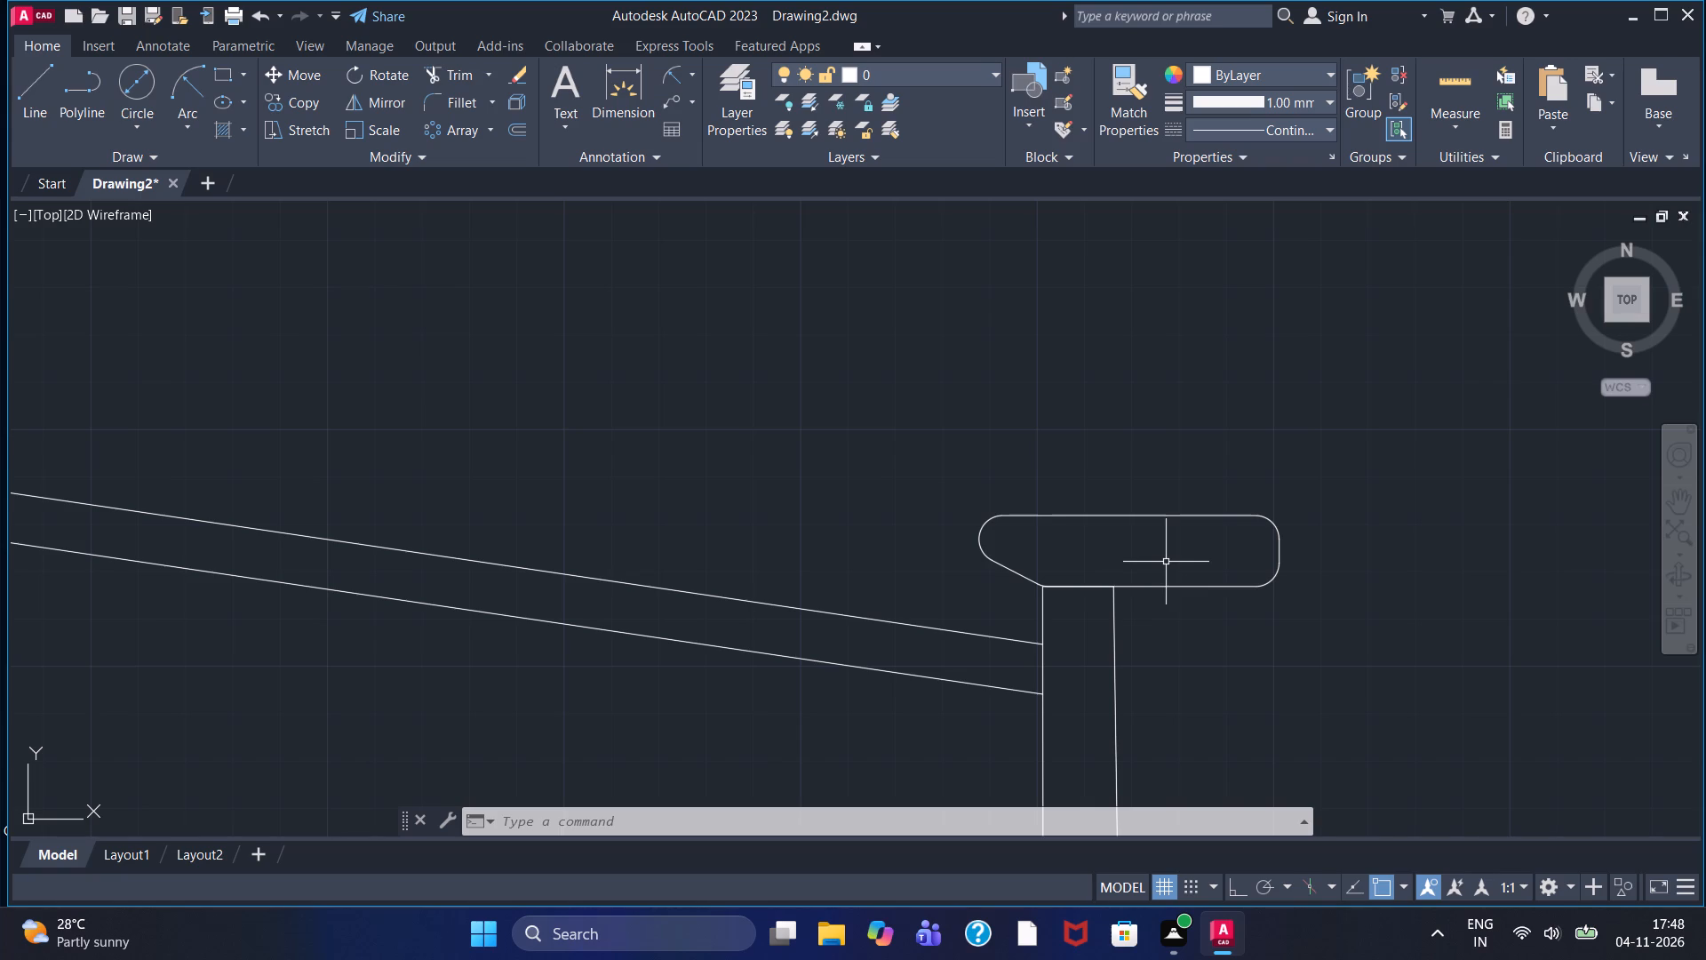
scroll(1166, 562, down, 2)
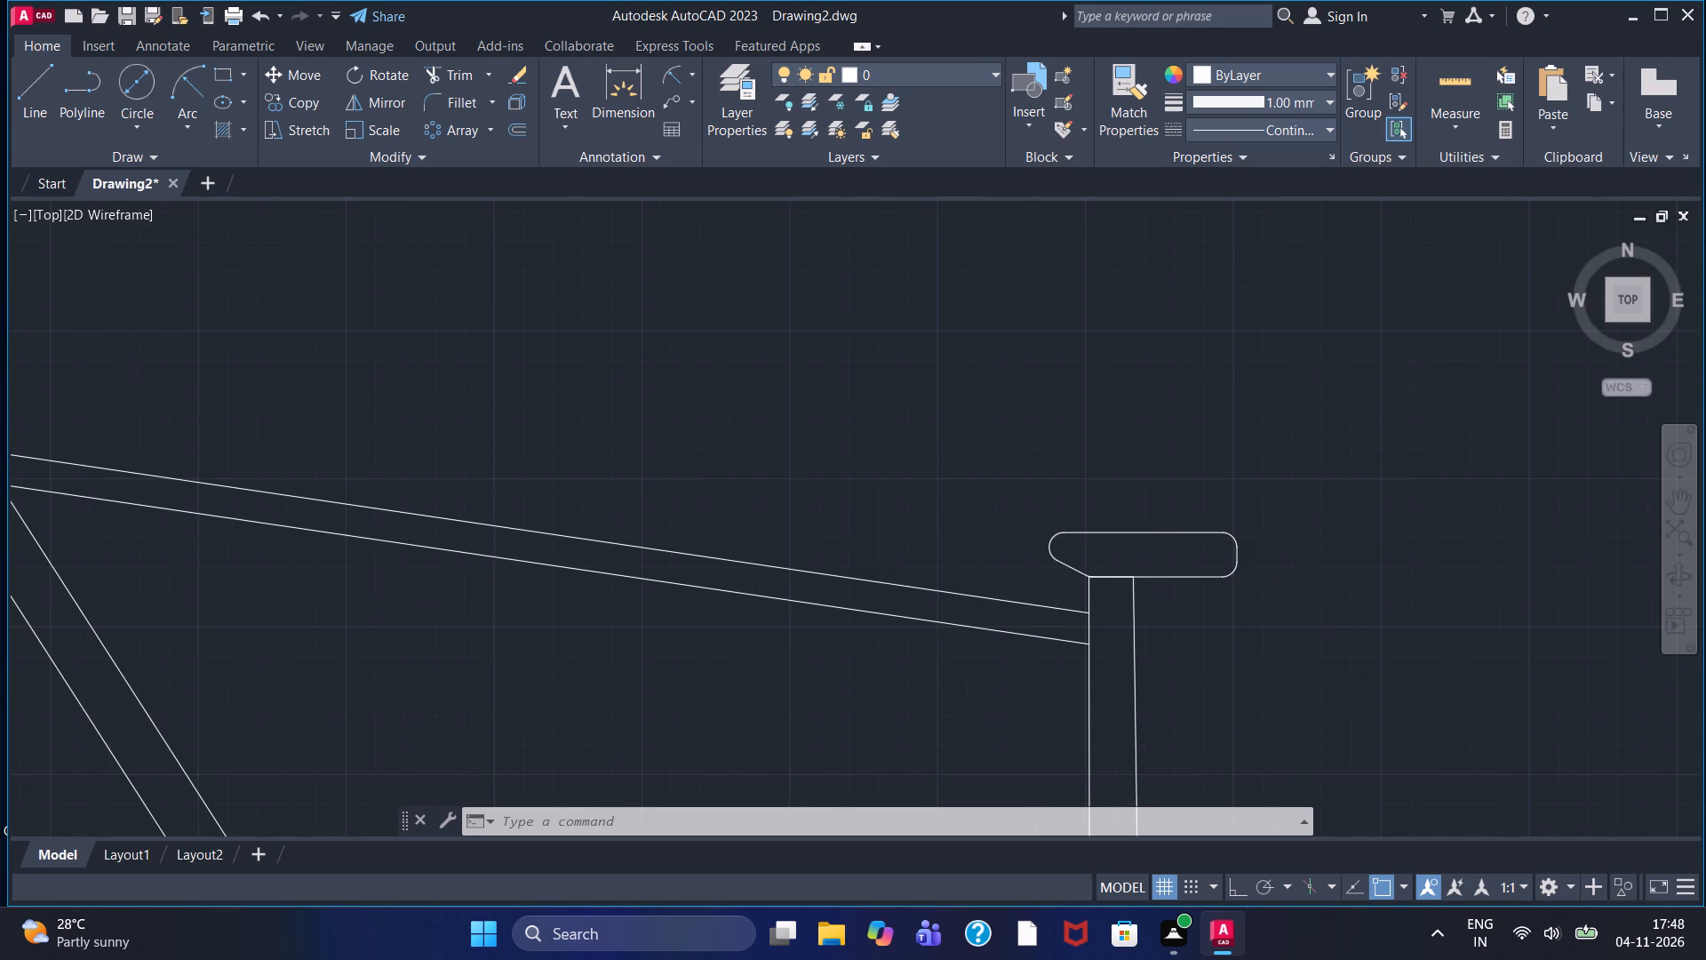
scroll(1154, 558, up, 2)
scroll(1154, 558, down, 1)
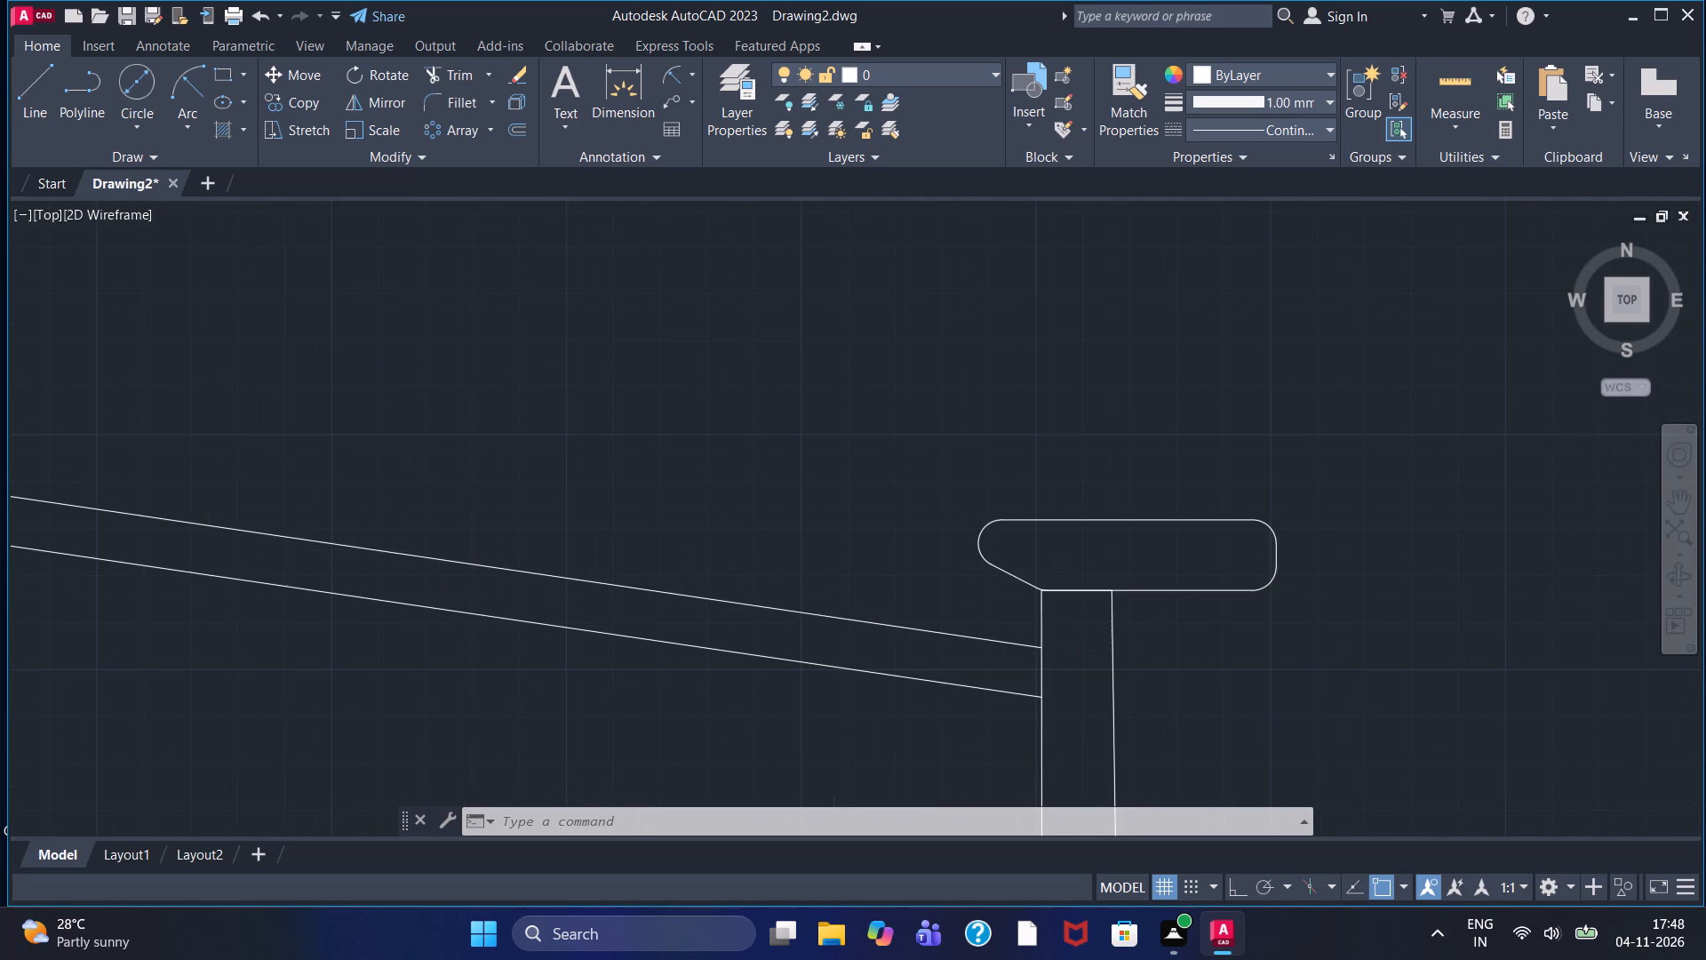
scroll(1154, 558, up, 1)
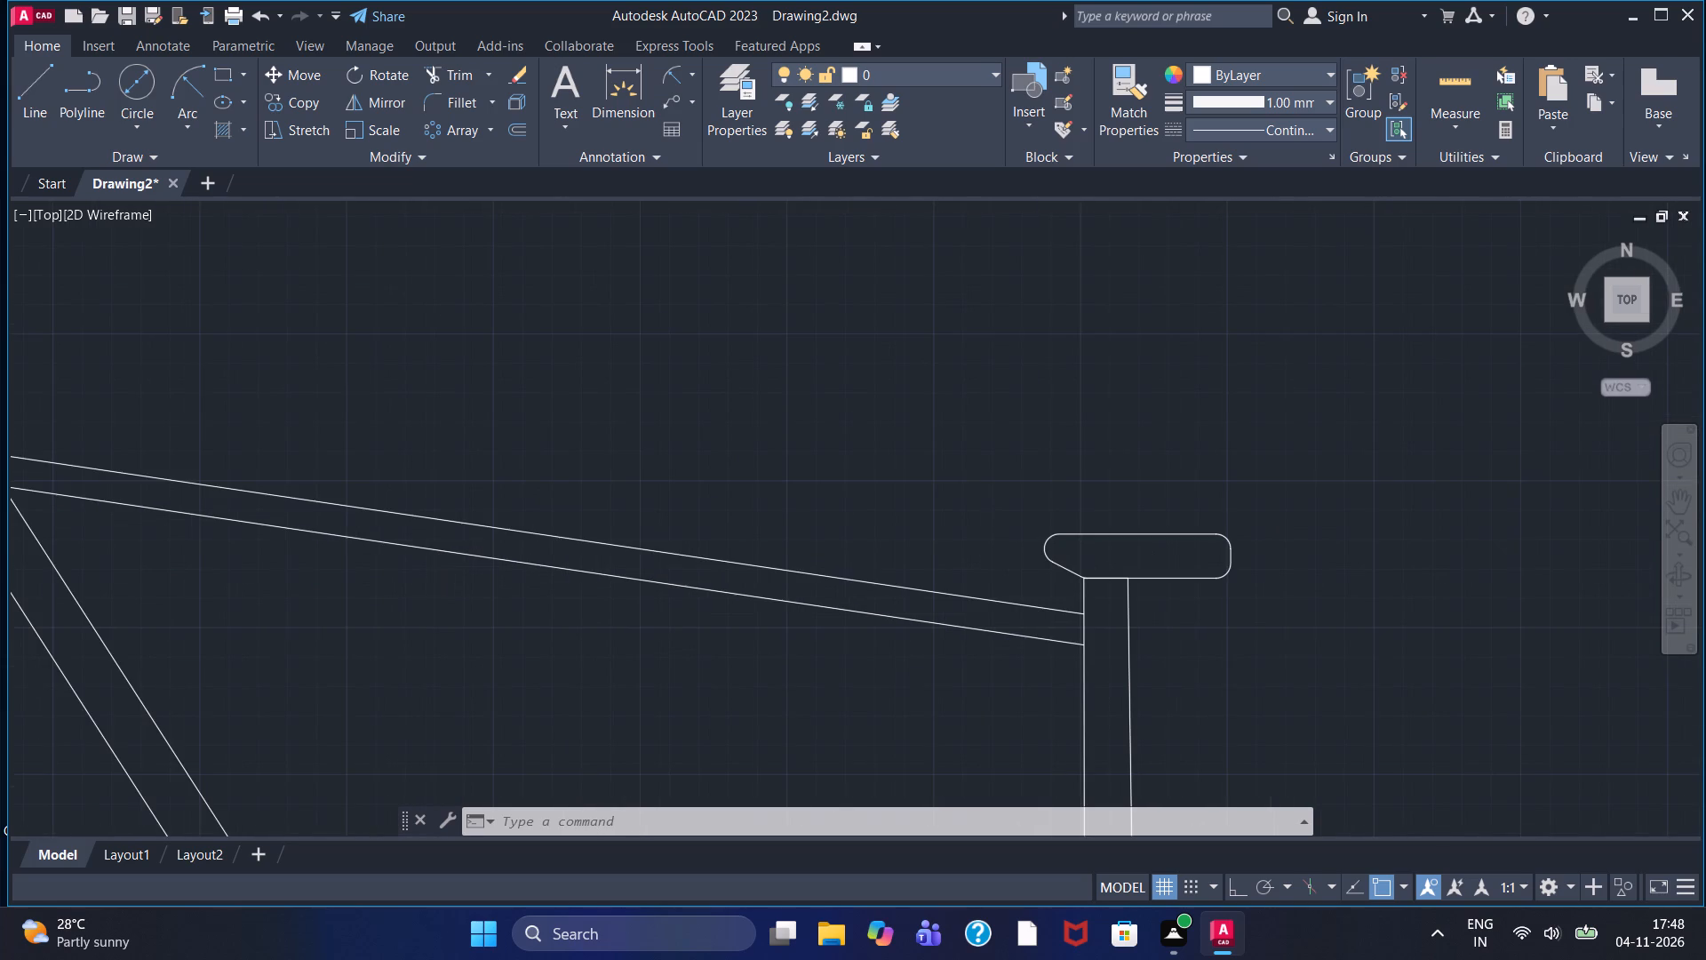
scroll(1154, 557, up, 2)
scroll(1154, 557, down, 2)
Examine the whole bicycle figure: the wheels, frame members, post and saddle.
middle_drag(1134, 542, 1153, 454)
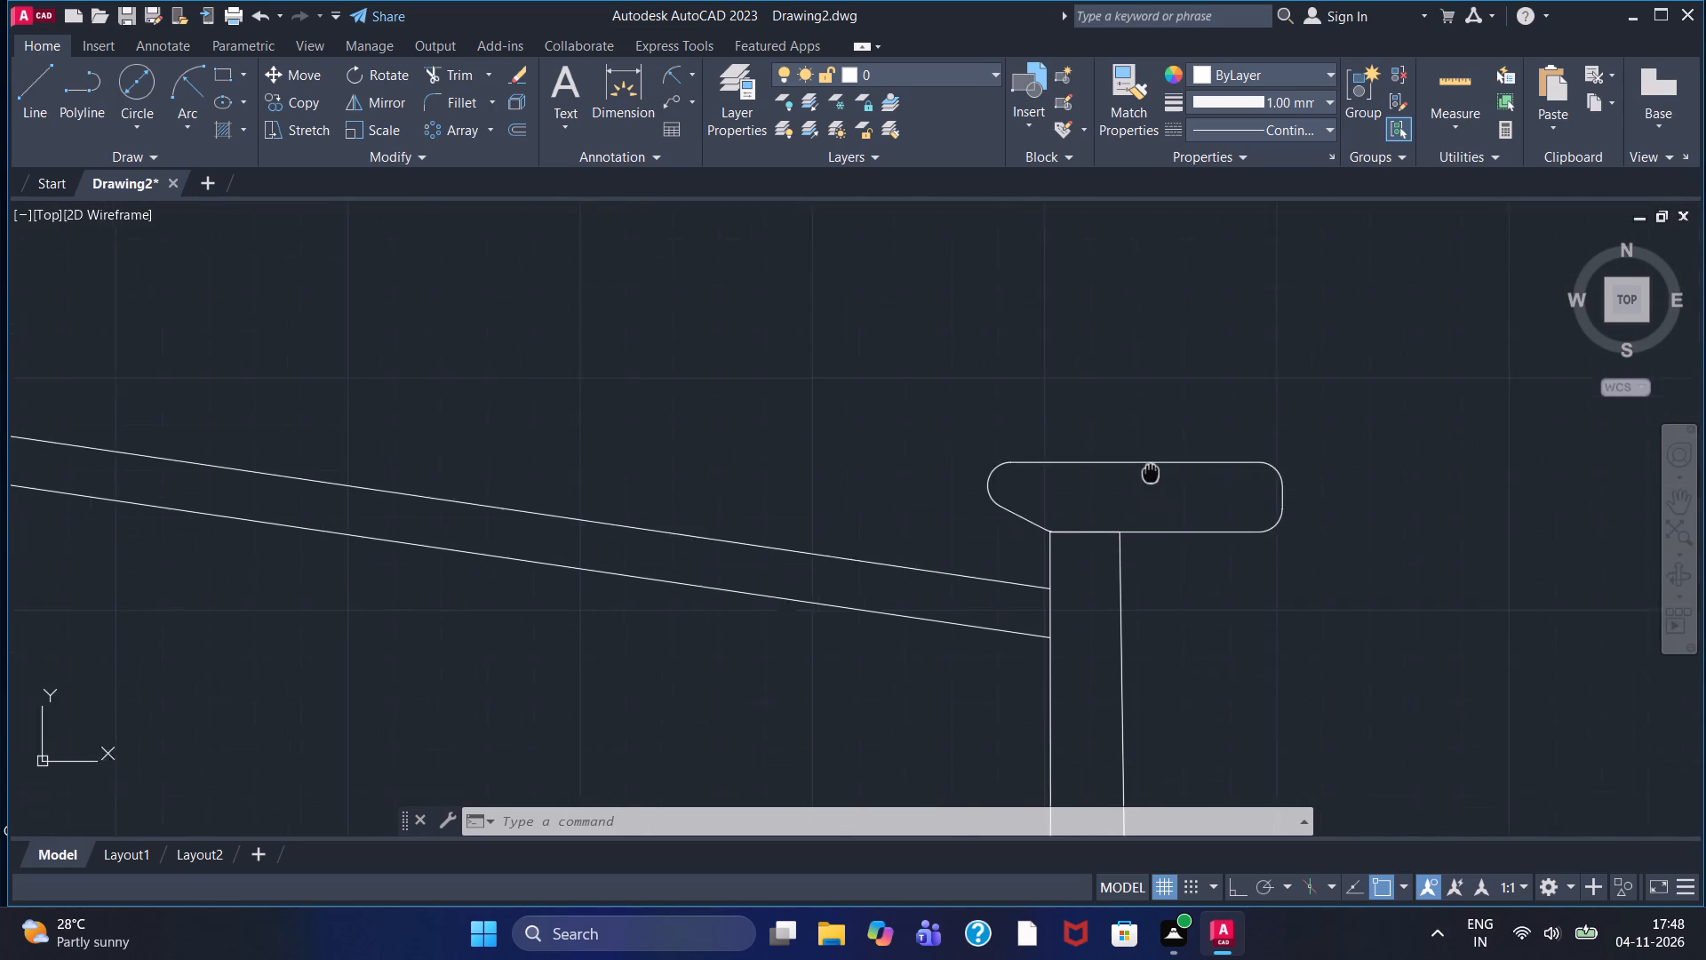
middle_drag(1153, 454, 1184, 356)
scroll(991, 554, down, 1)
middle_drag(989, 553, 1032, 452)
scroll(1032, 452, down, 1)
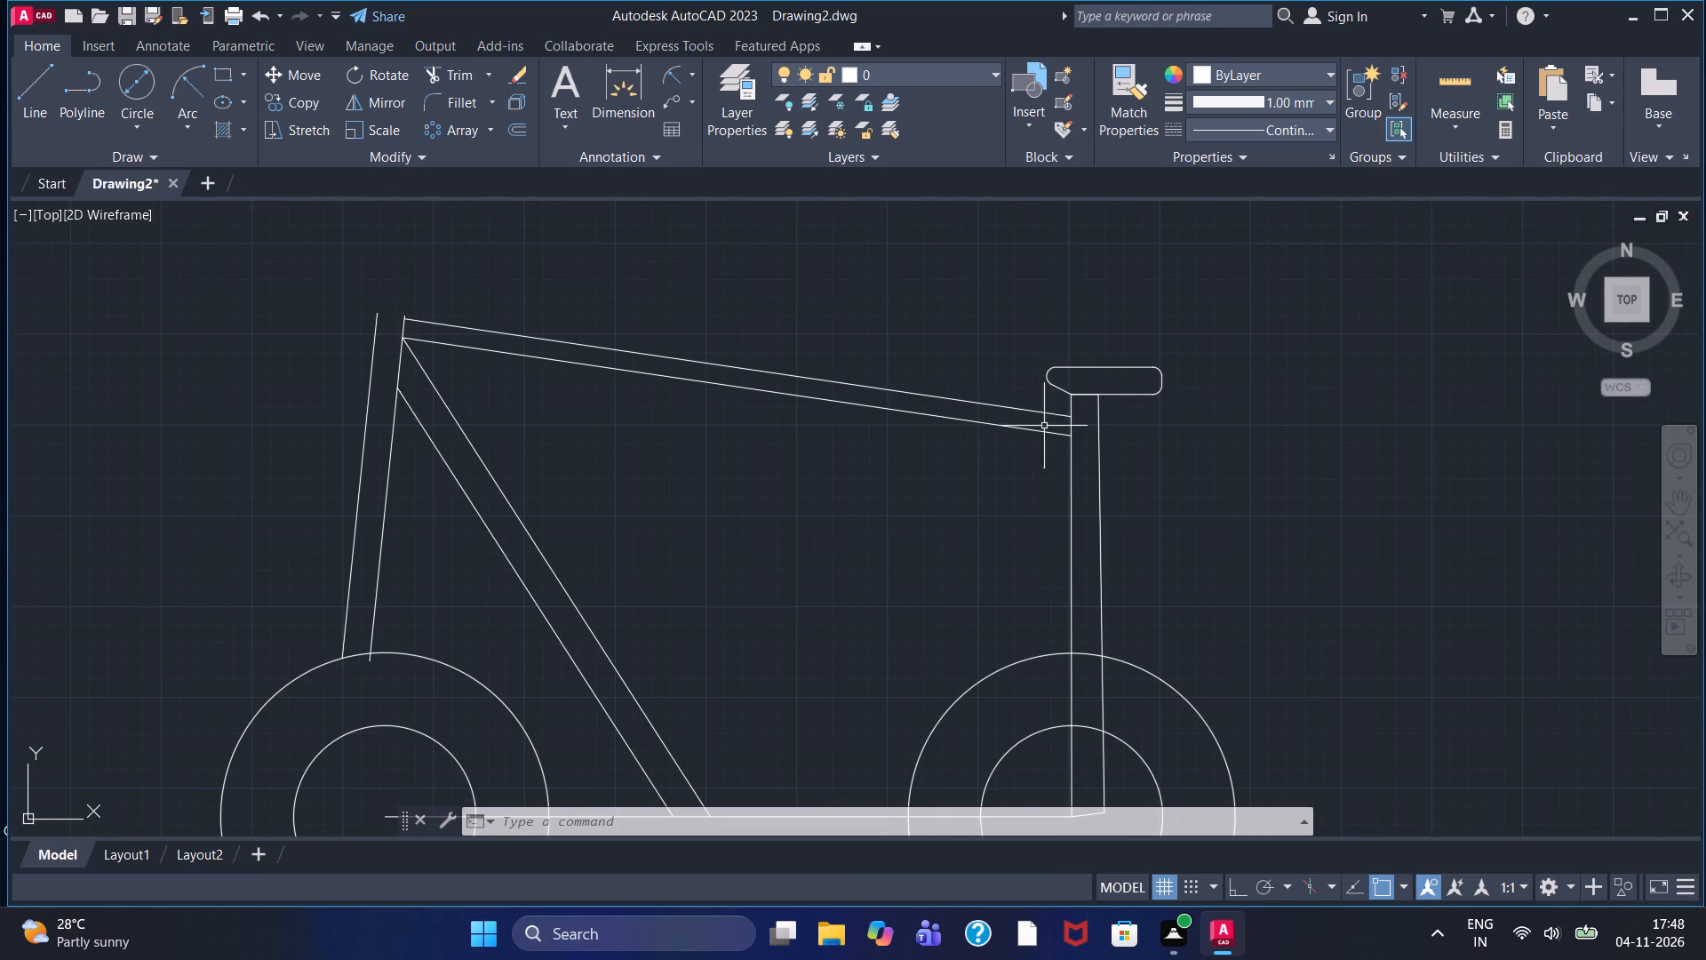
scroll(974, 451, down, 1)
middle_drag(977, 445, 999, 396)
scroll(999, 396, up, 2)
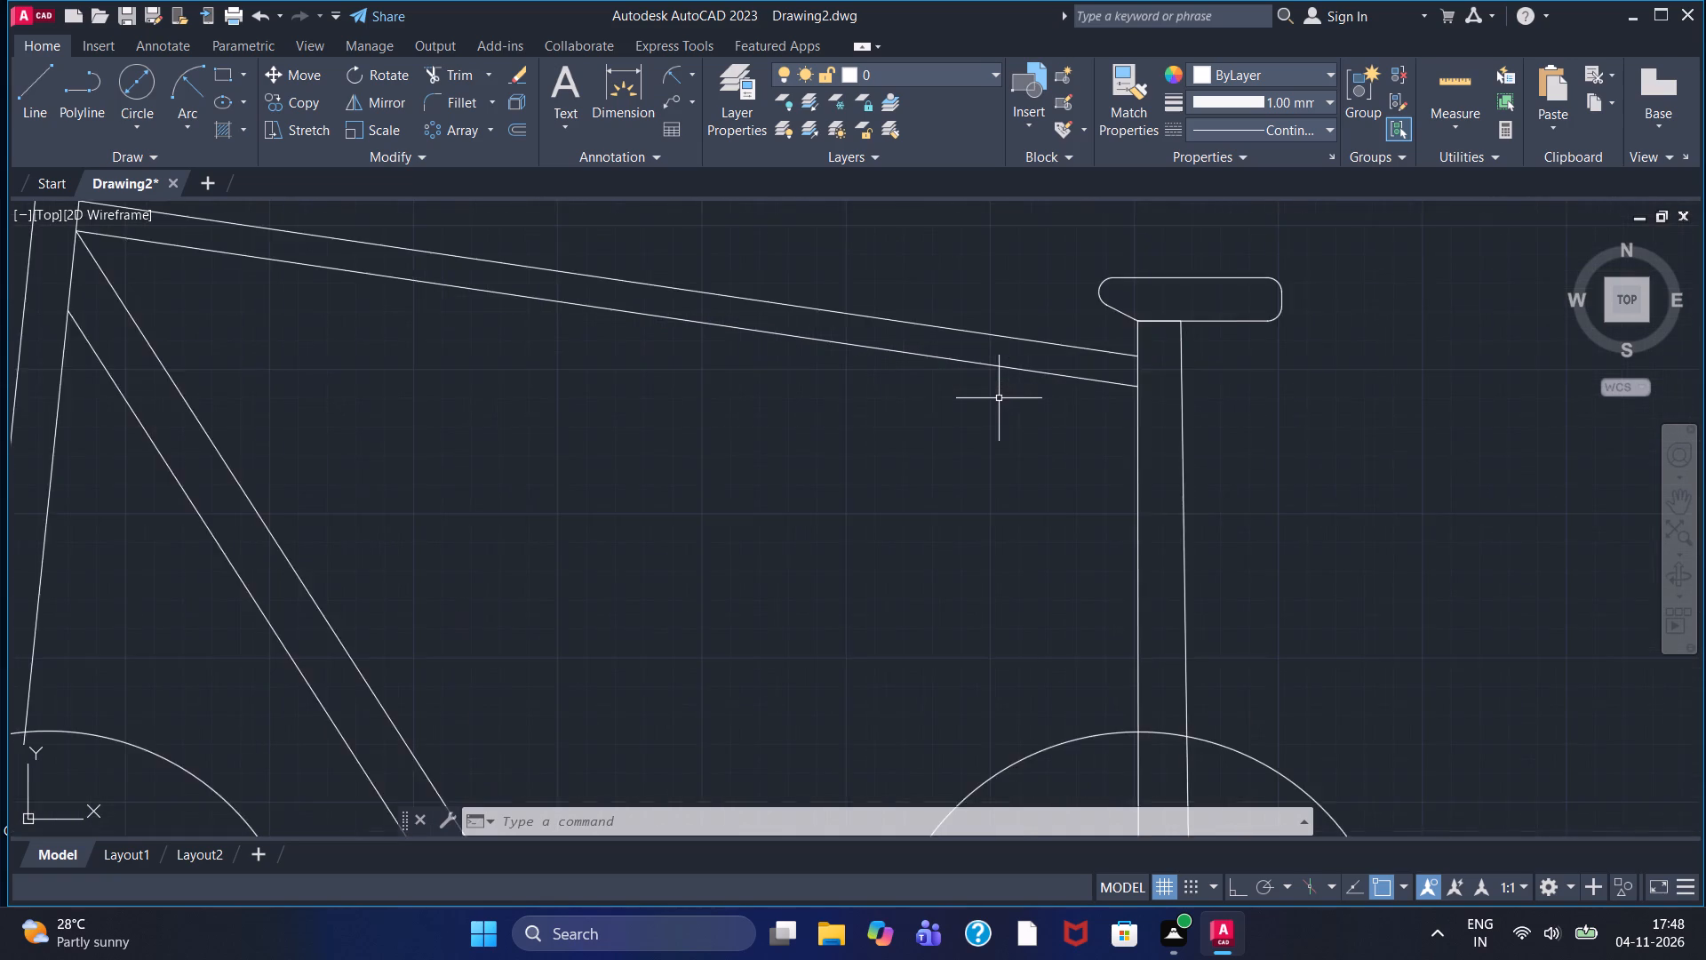
scroll(999, 400, down, 1)
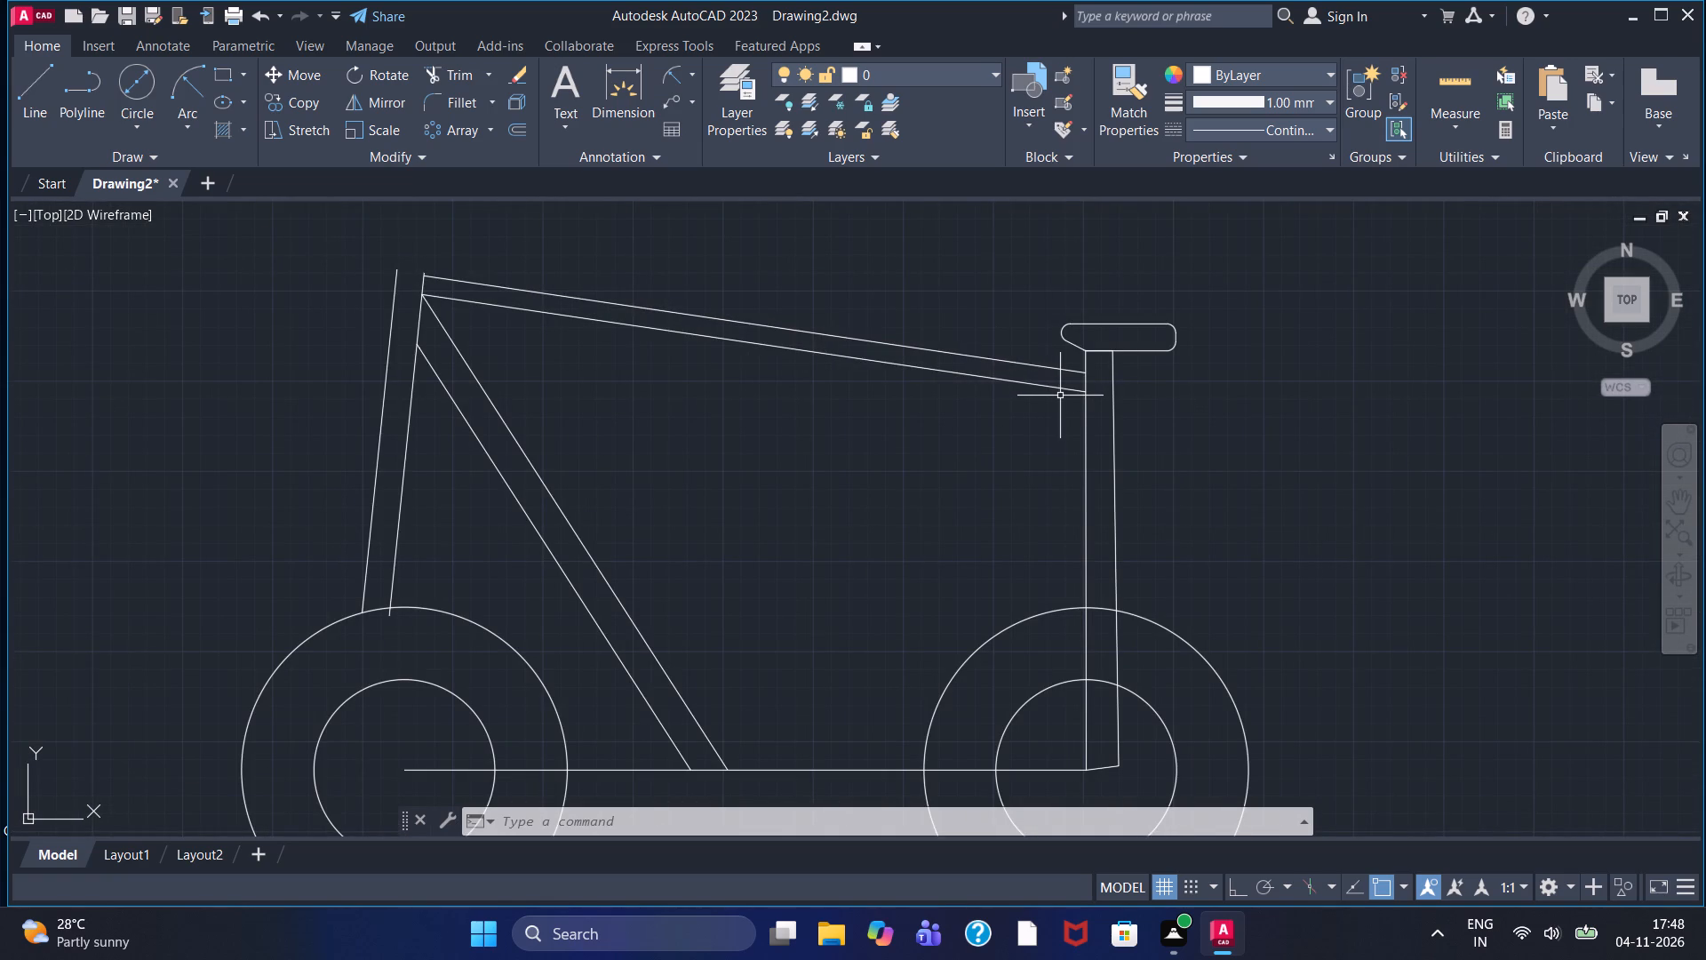
scroll(1048, 412, down, 1)
middle_drag(1048, 412, 1065, 366)
scroll(933, 407, up, 1)
middle_drag(932, 399, 952, 451)
scroll(932, 399, down, 1)
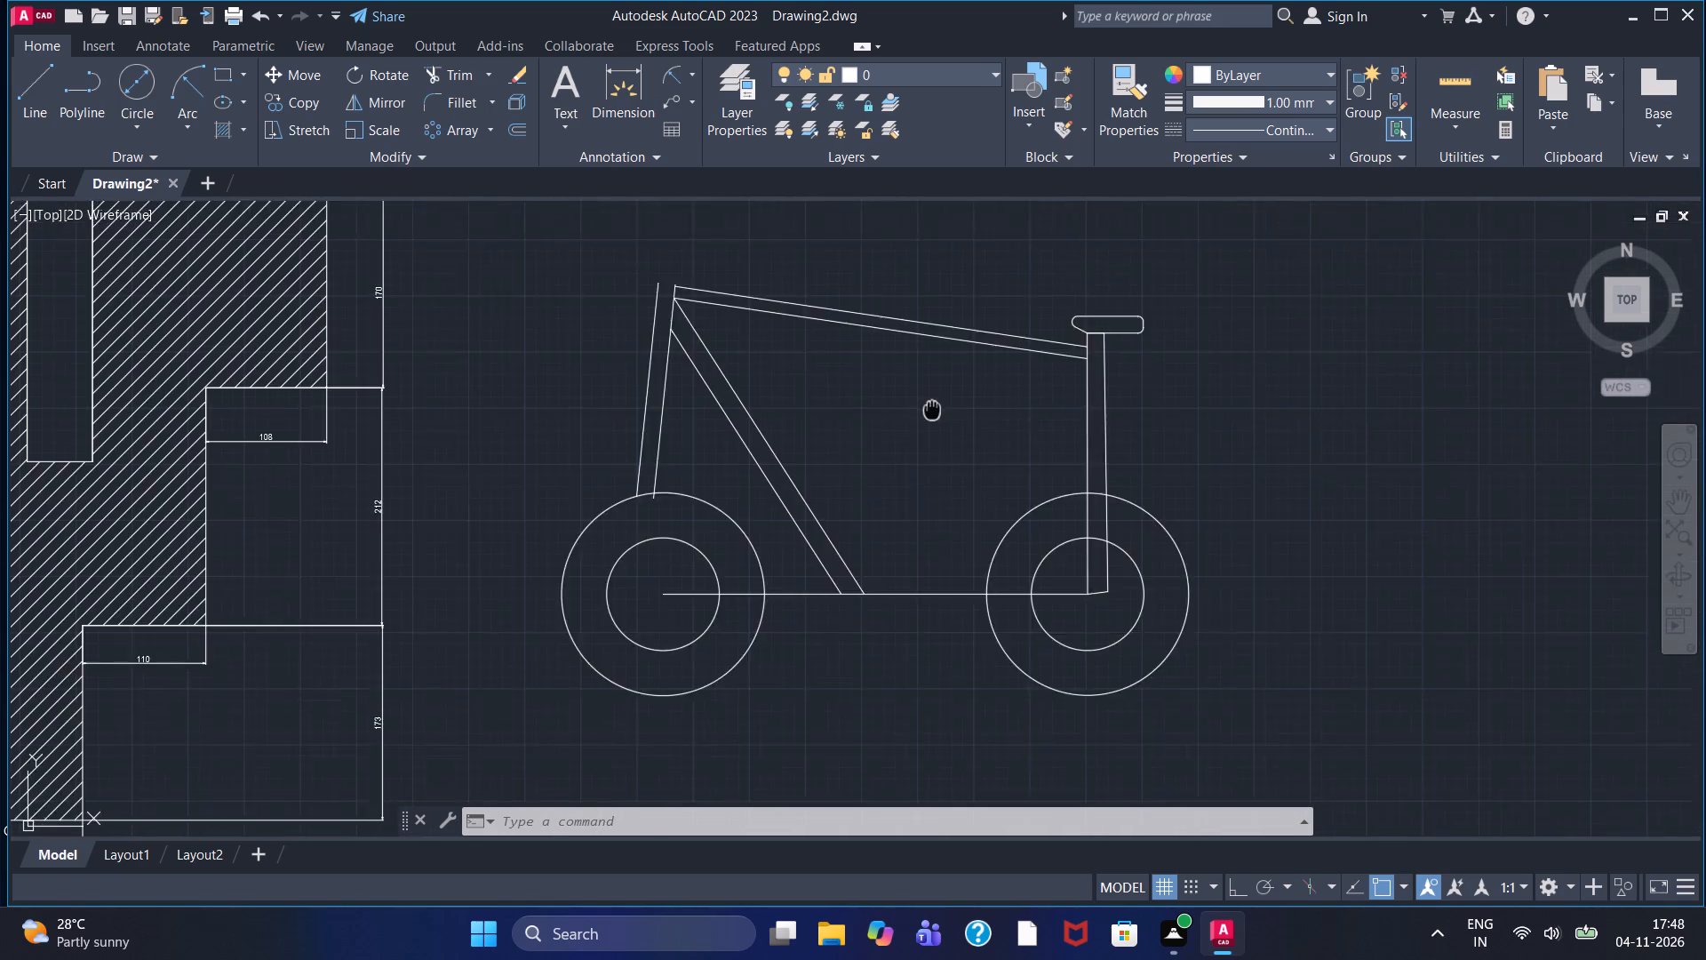
middle_drag(952, 451, 983, 615)
Draw a line about 26 long at about 47° up to the northeast from the top end of the fork's east line.
scroll(969, 573, up, 1)
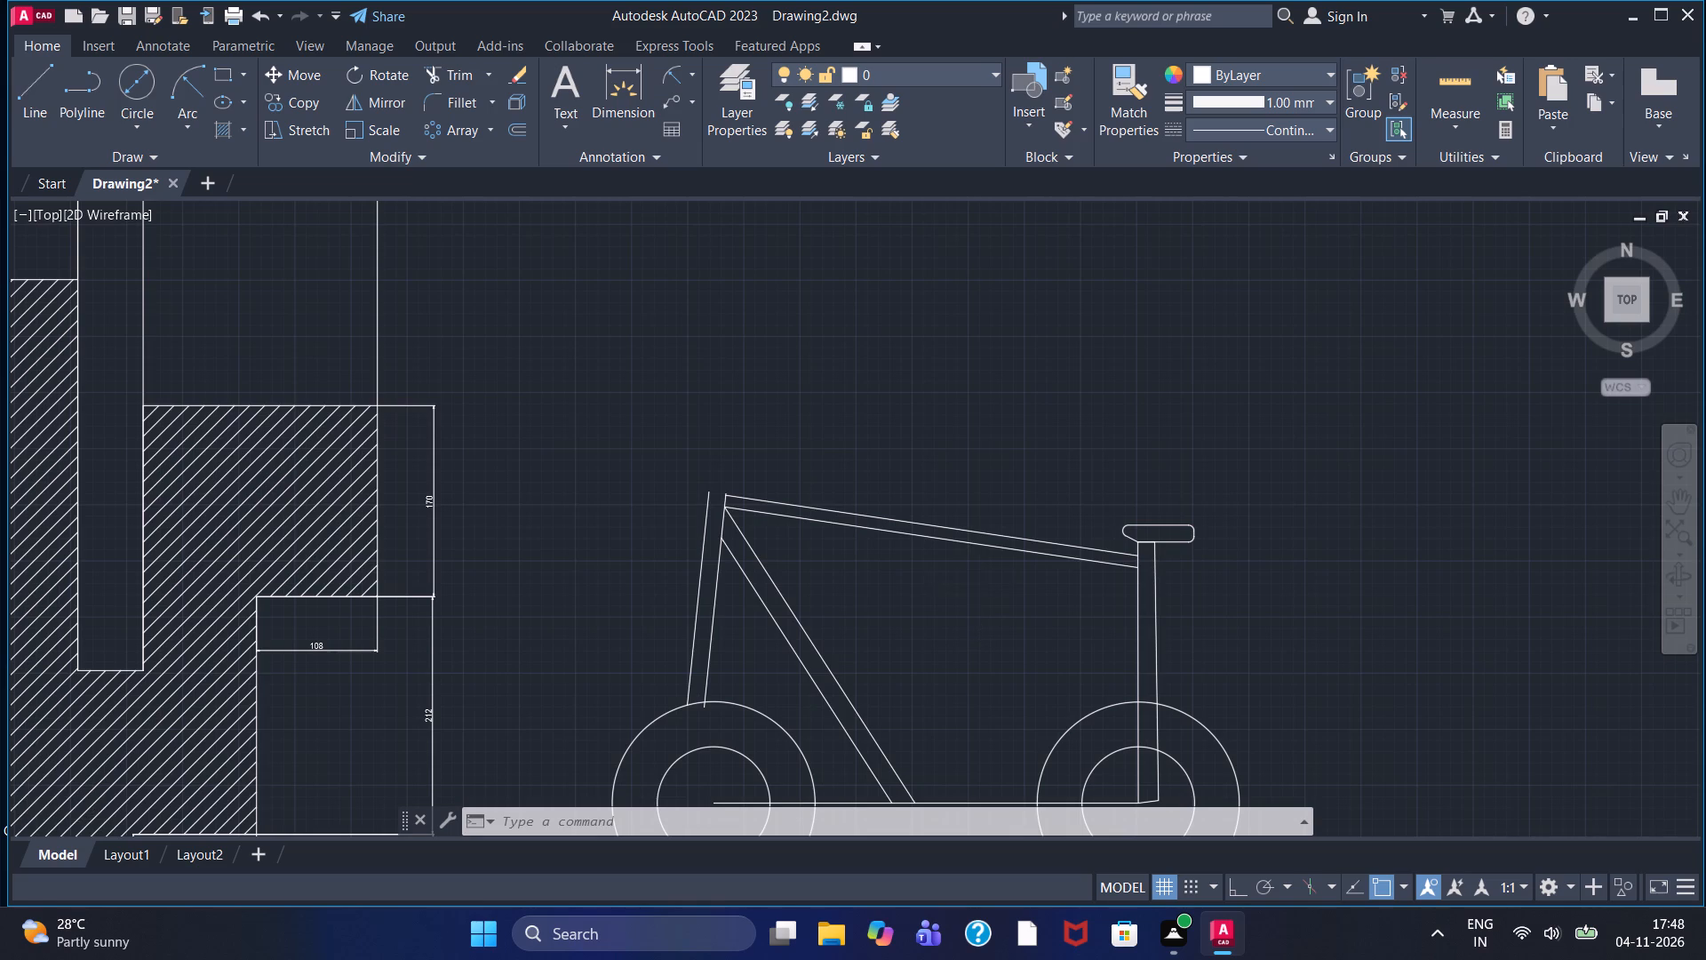
middle_drag(979, 581, 1007, 648)
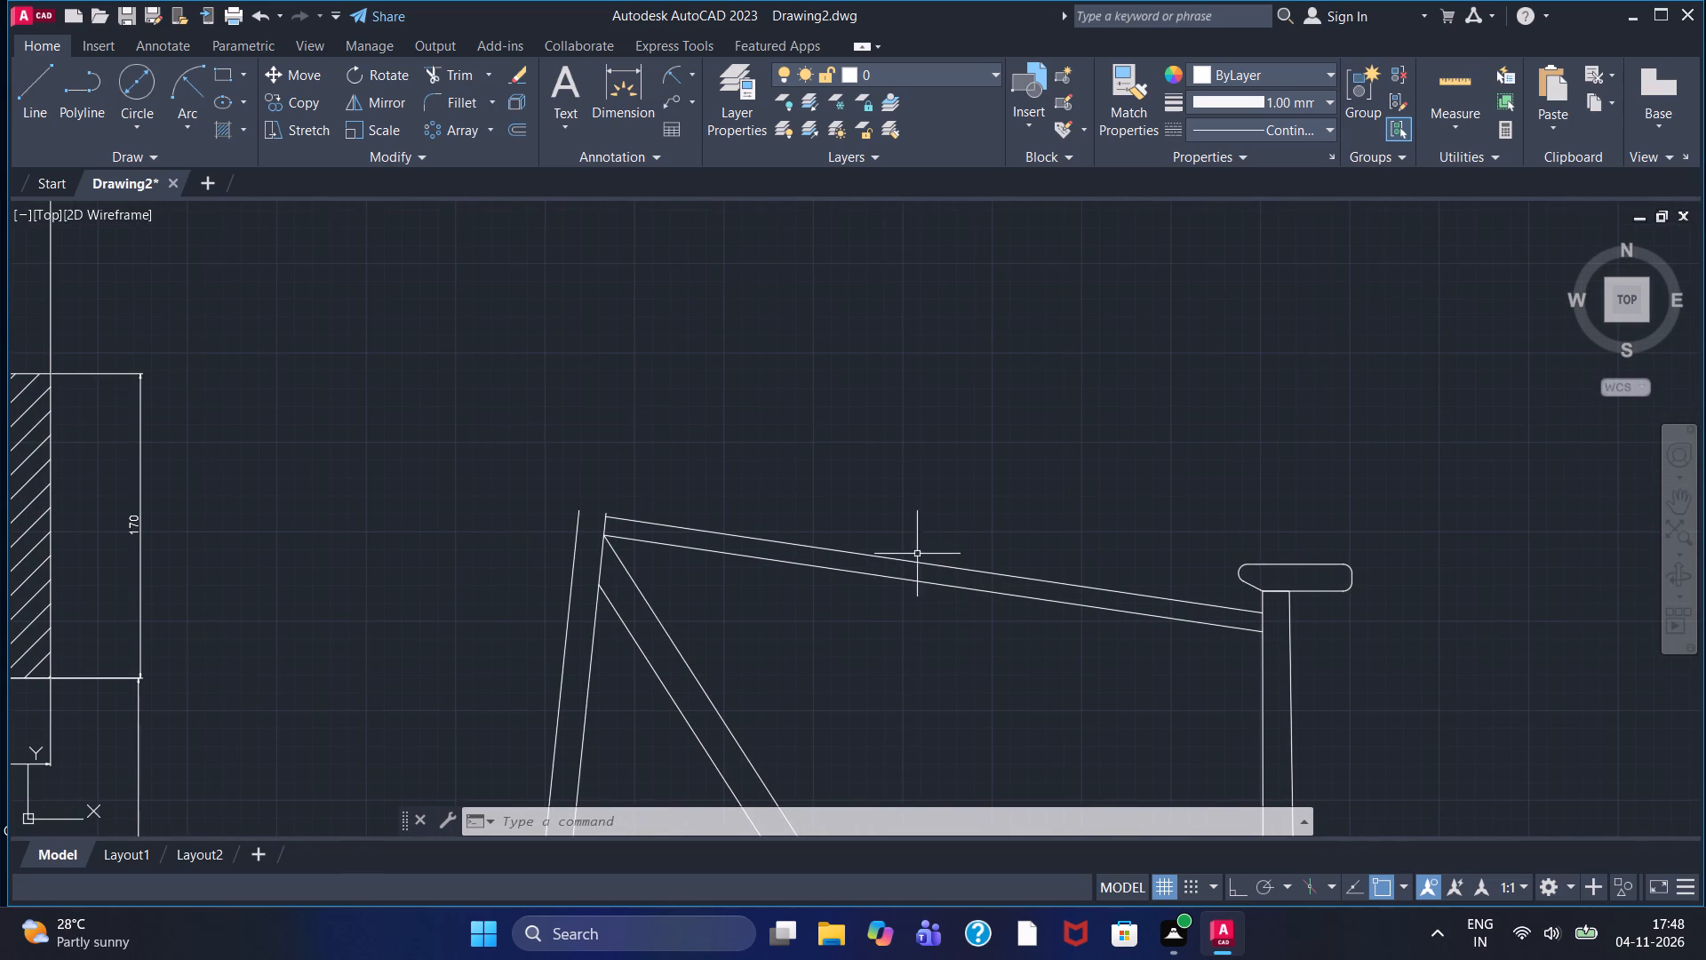
scroll(608, 512, up, 4)
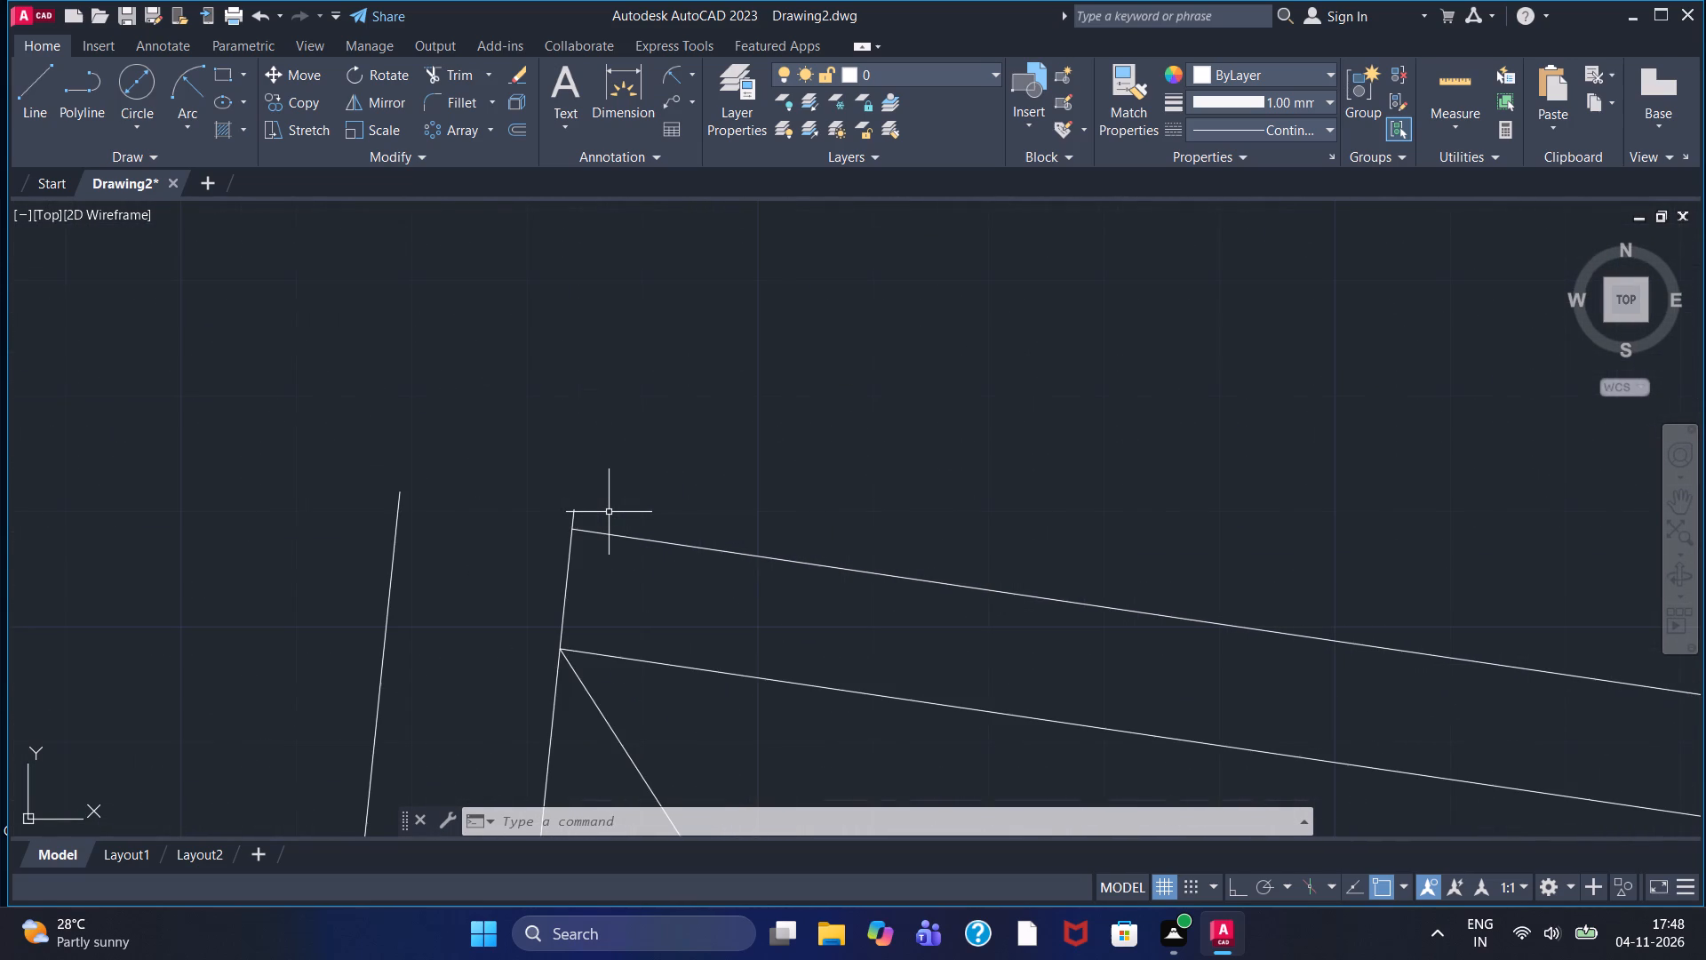
click(22, 84)
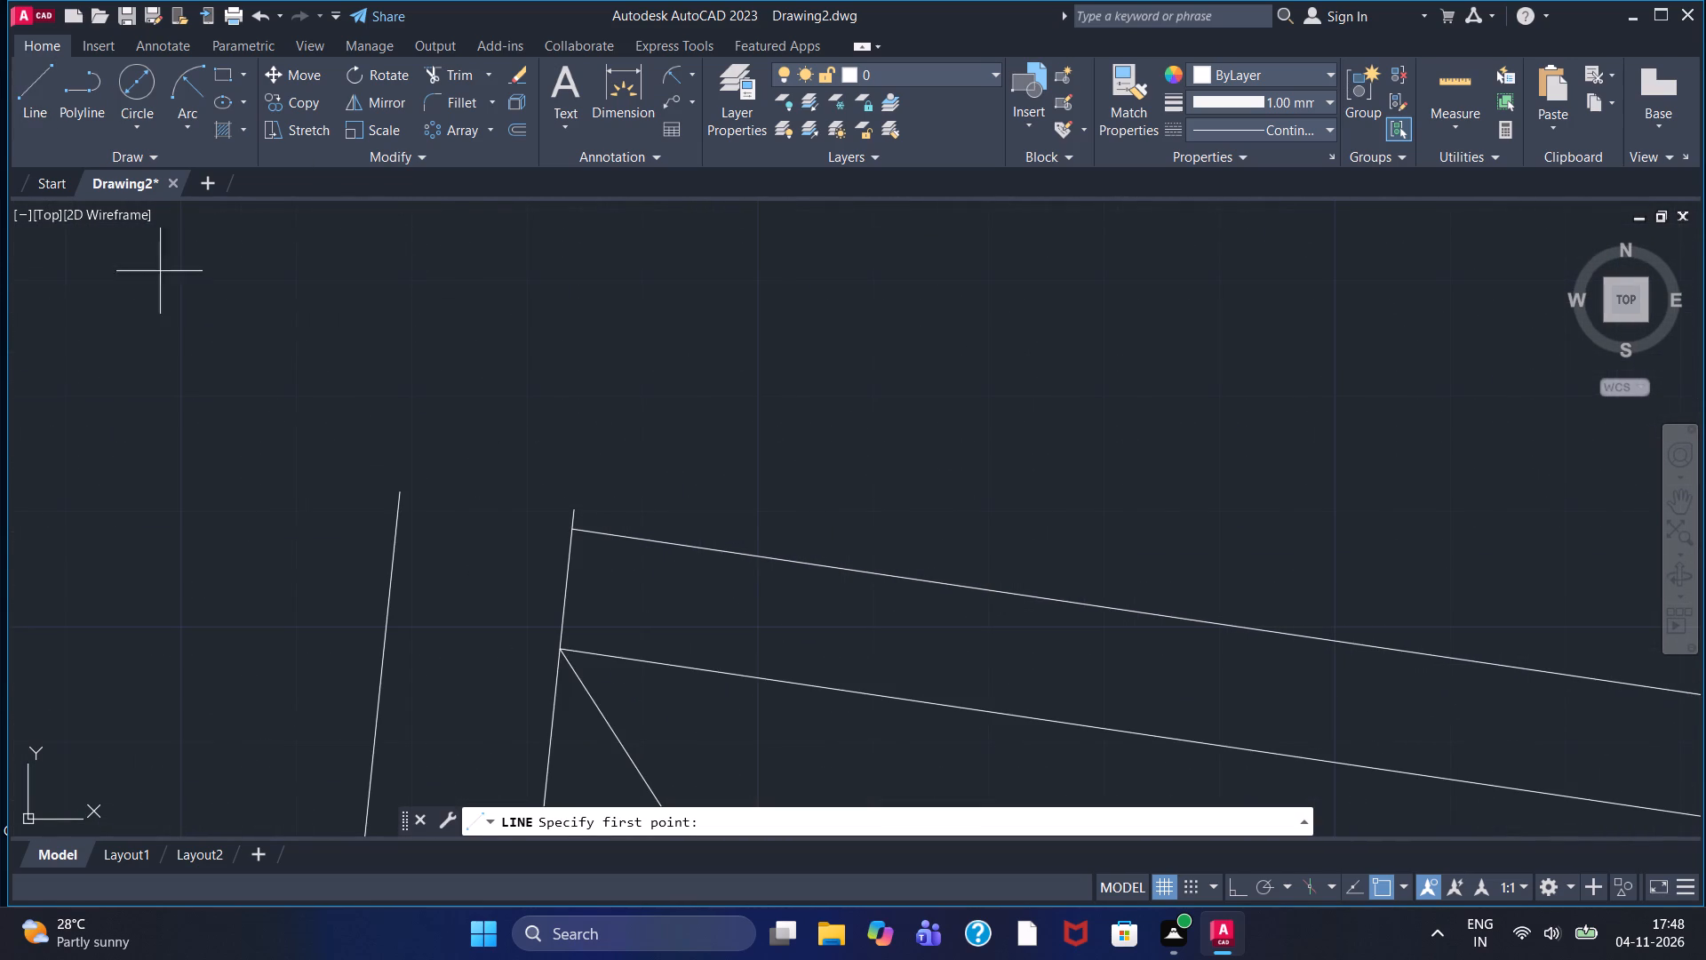
click(567, 506)
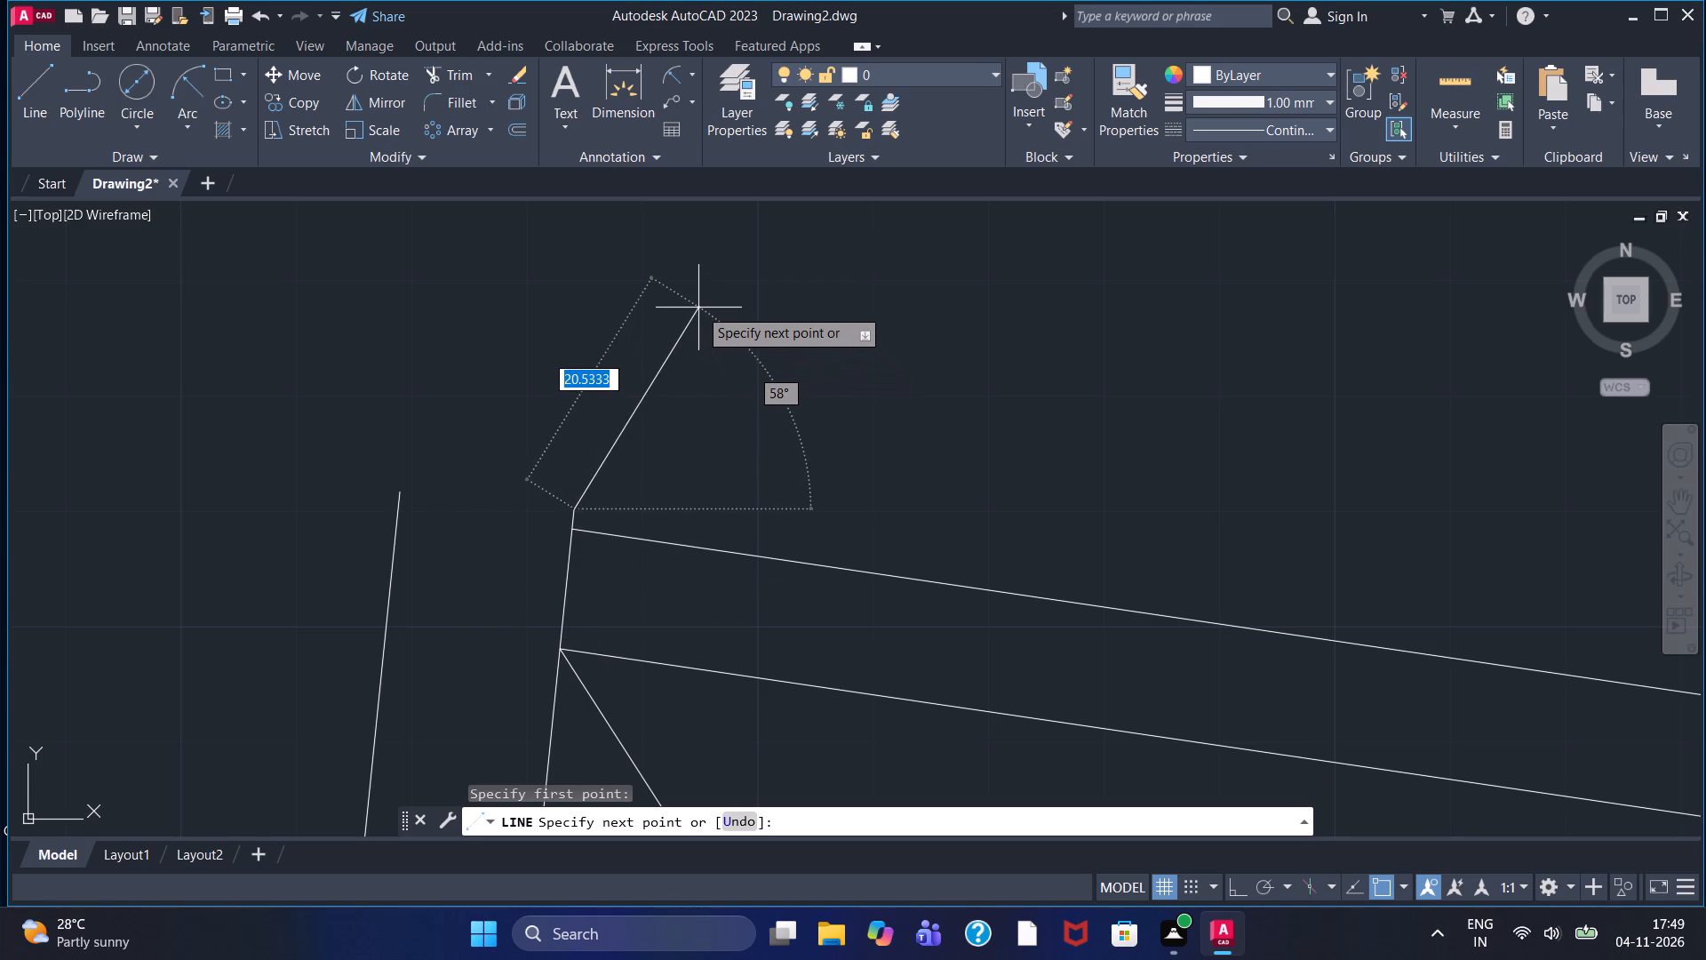
click(780, 288)
key(Escape)
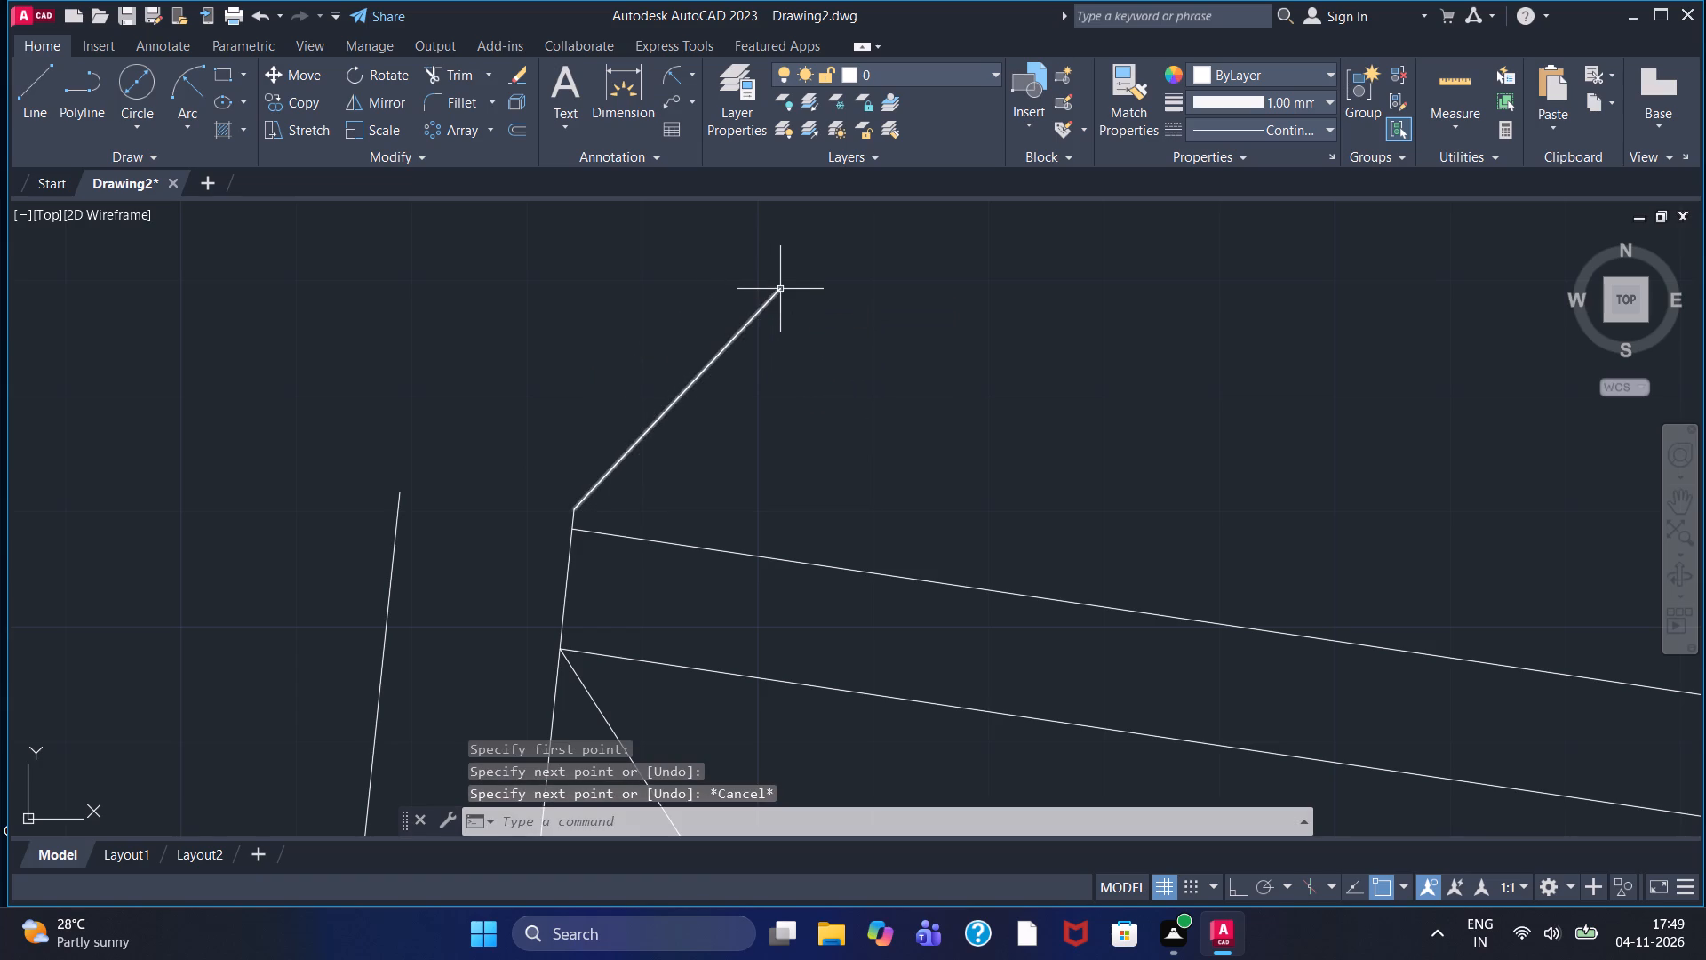
Draw the handlebar outline from the fork's east line top: a southwest line, a 5-long end, a long upper edge and a short closing northeast end.
double_click(34, 100)
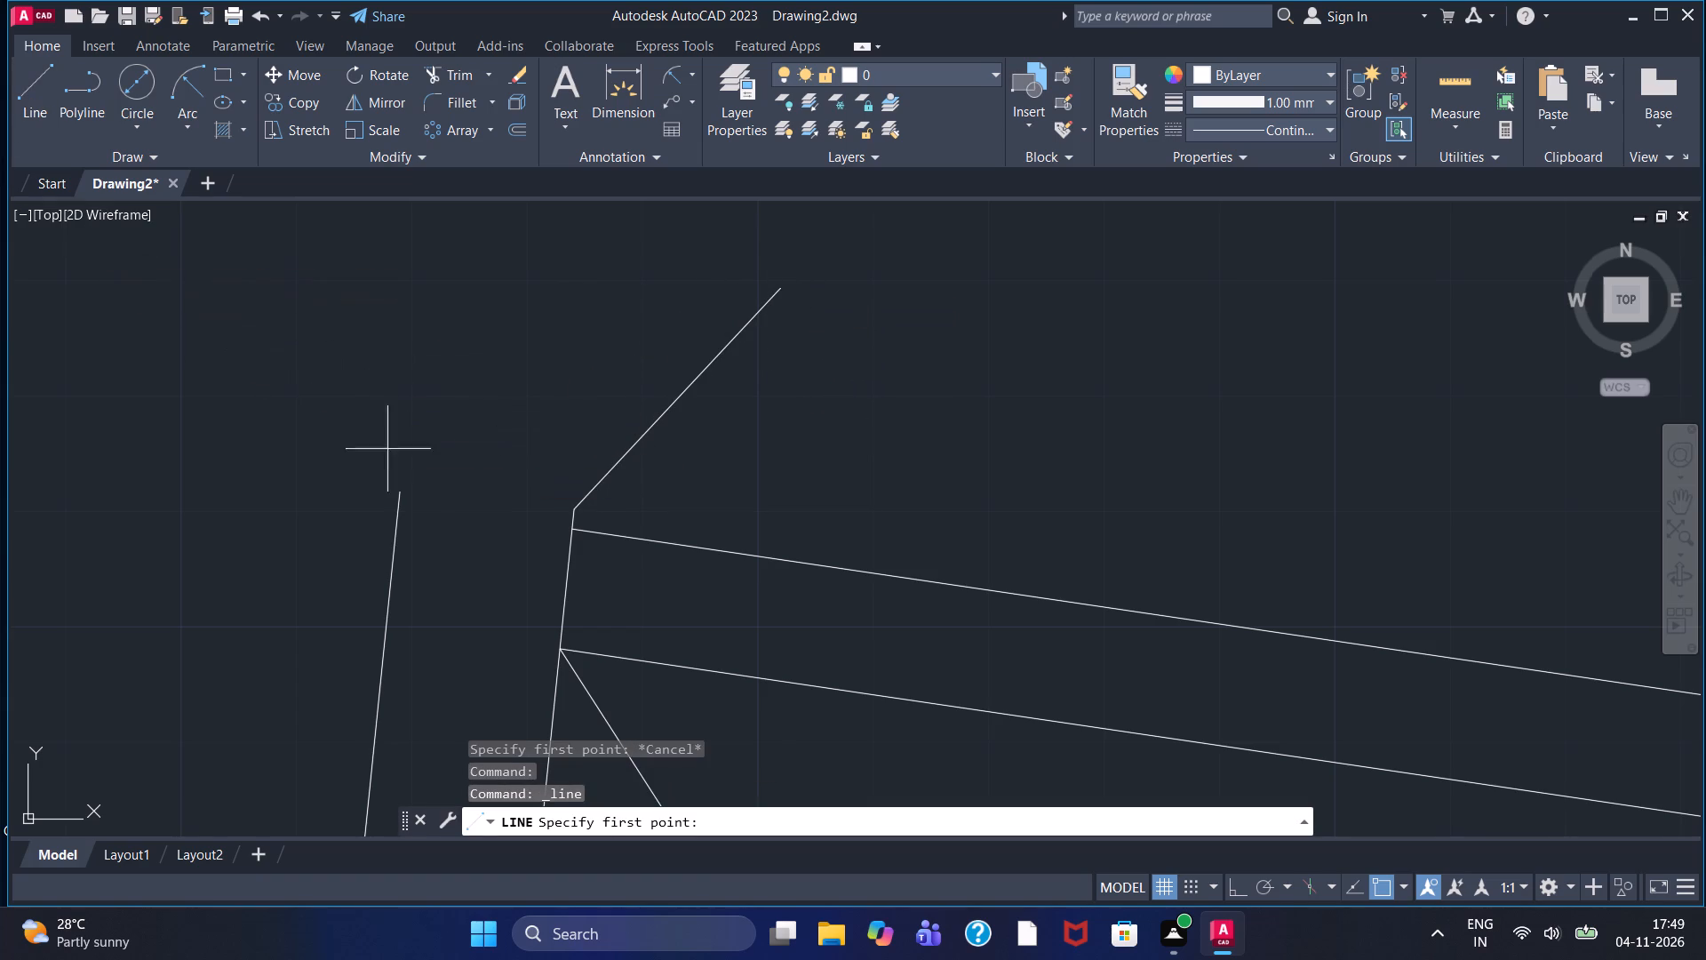
click(575, 502)
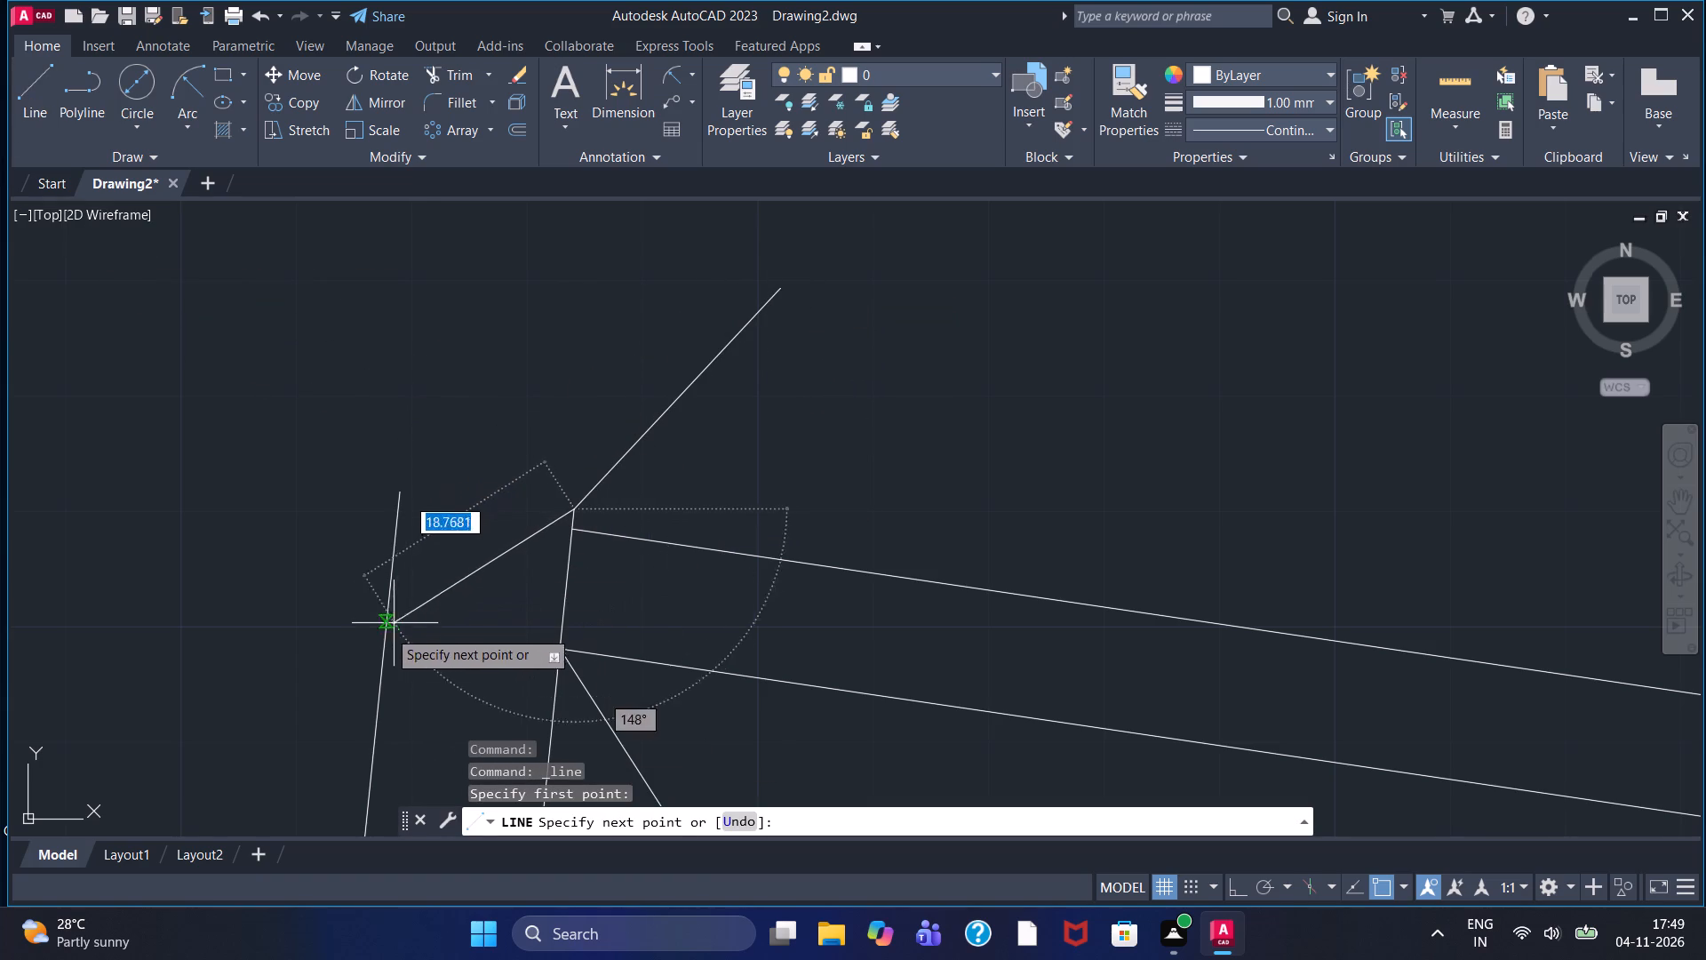
click(254, 701)
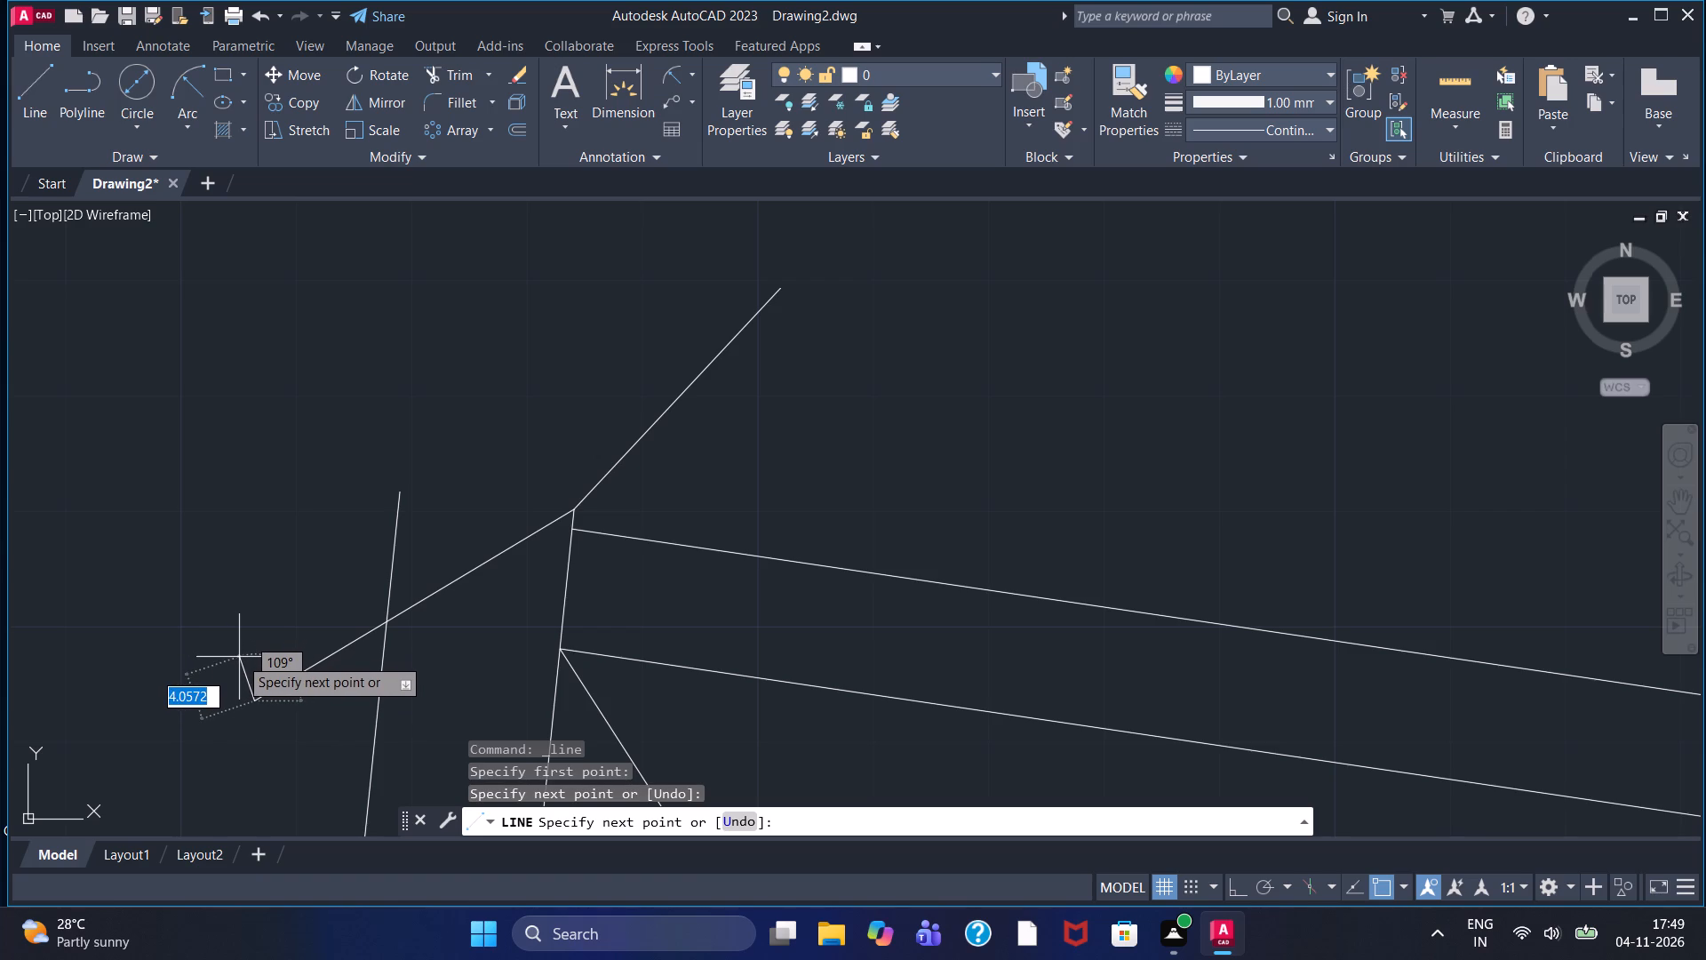
key(5)
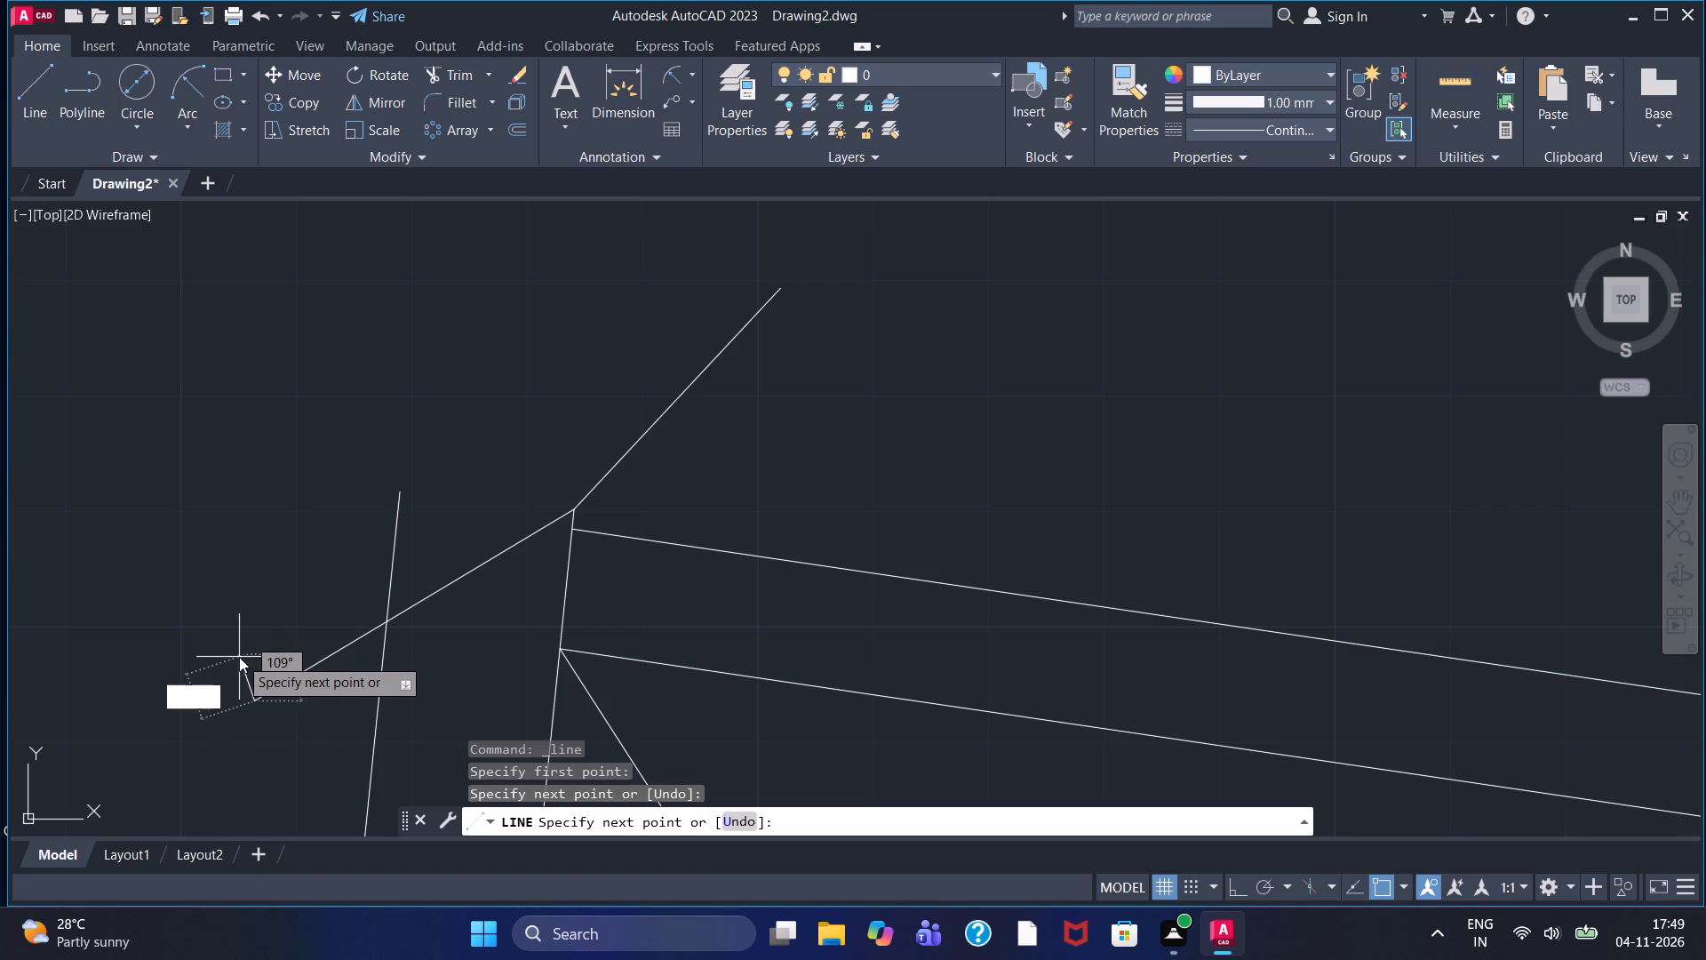
key(Return)
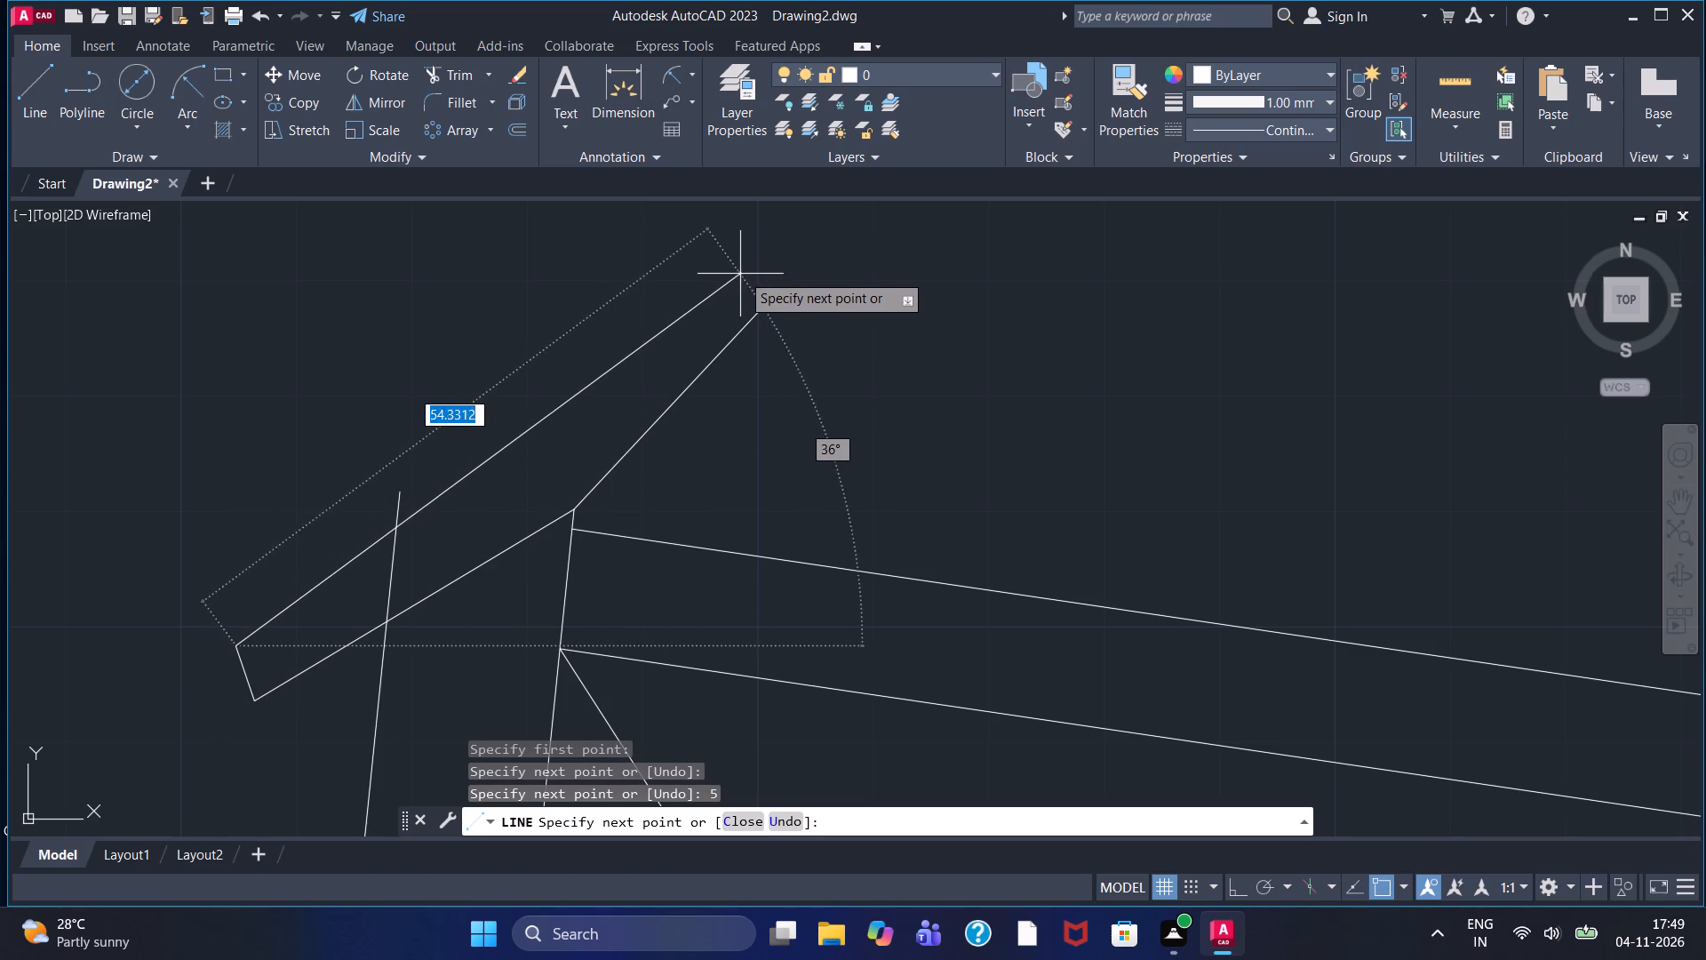
click(760, 232)
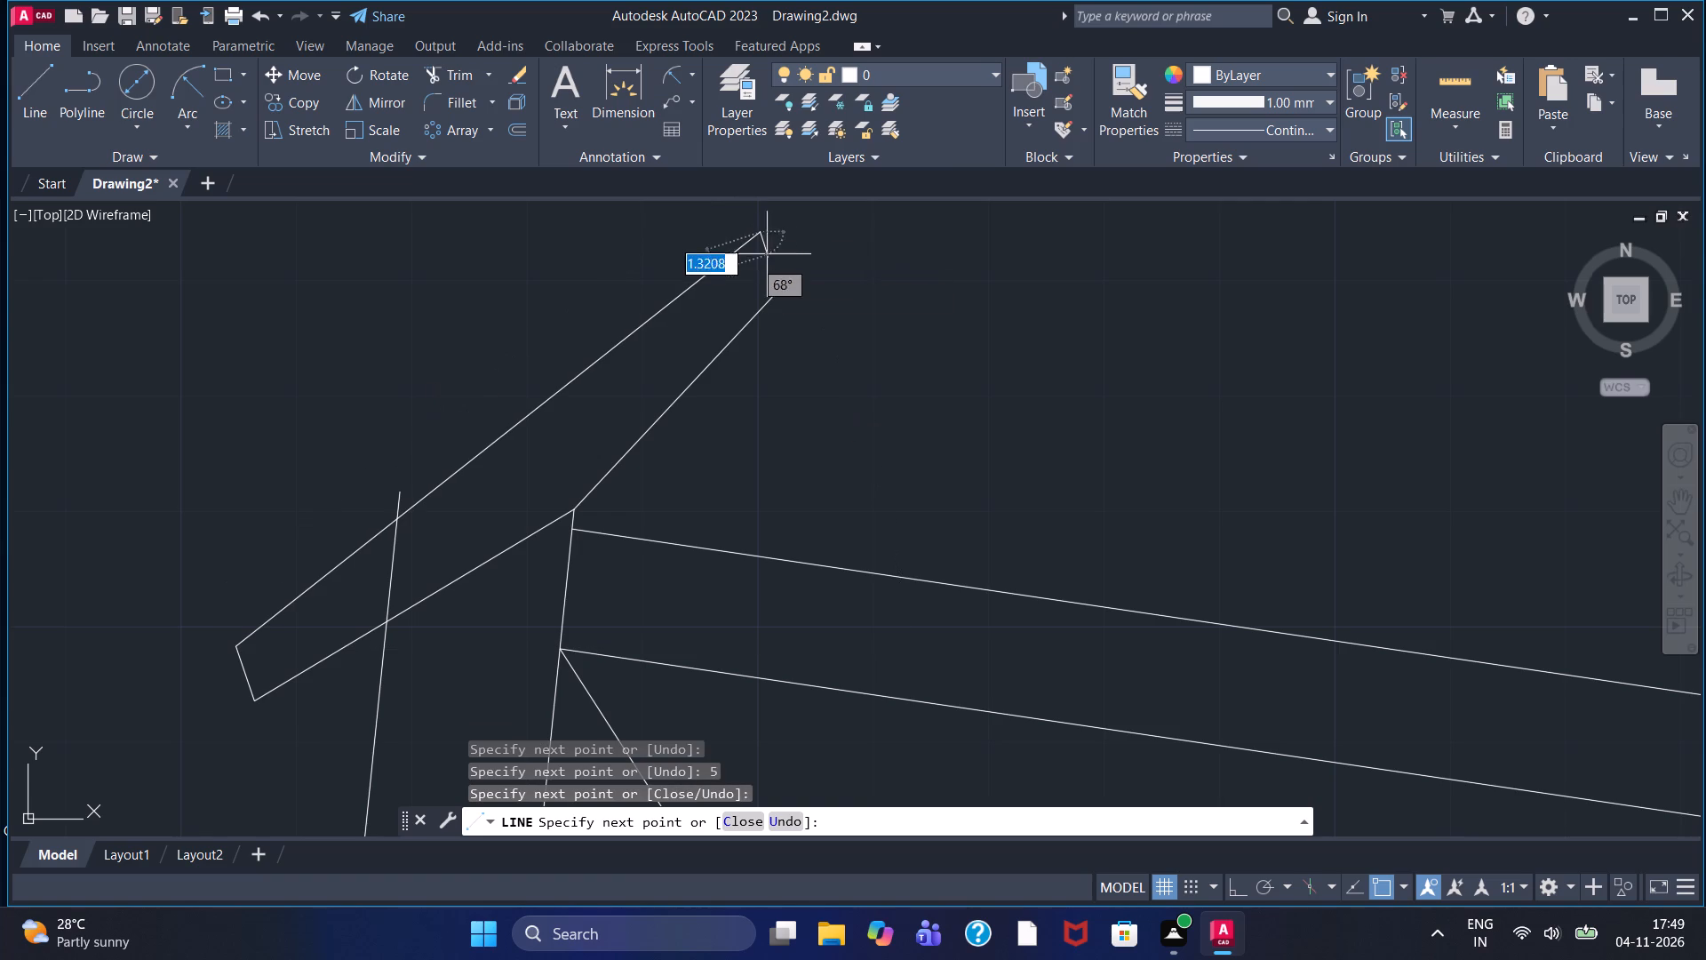
click(777, 279)
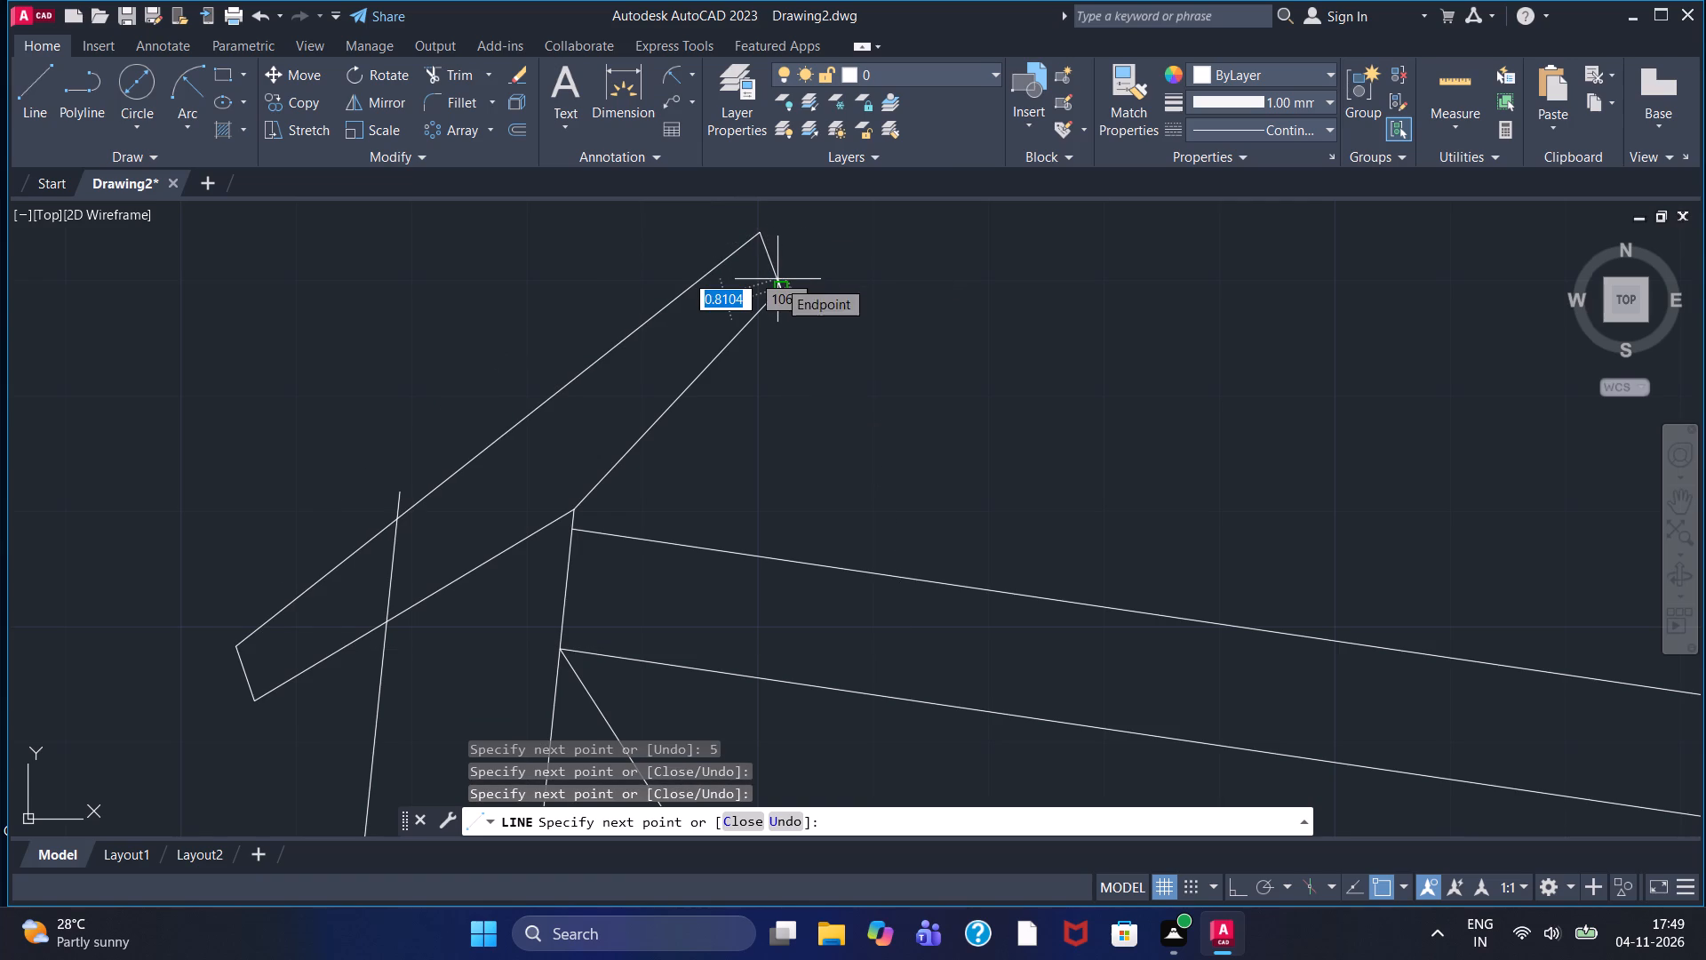
key(Escape)
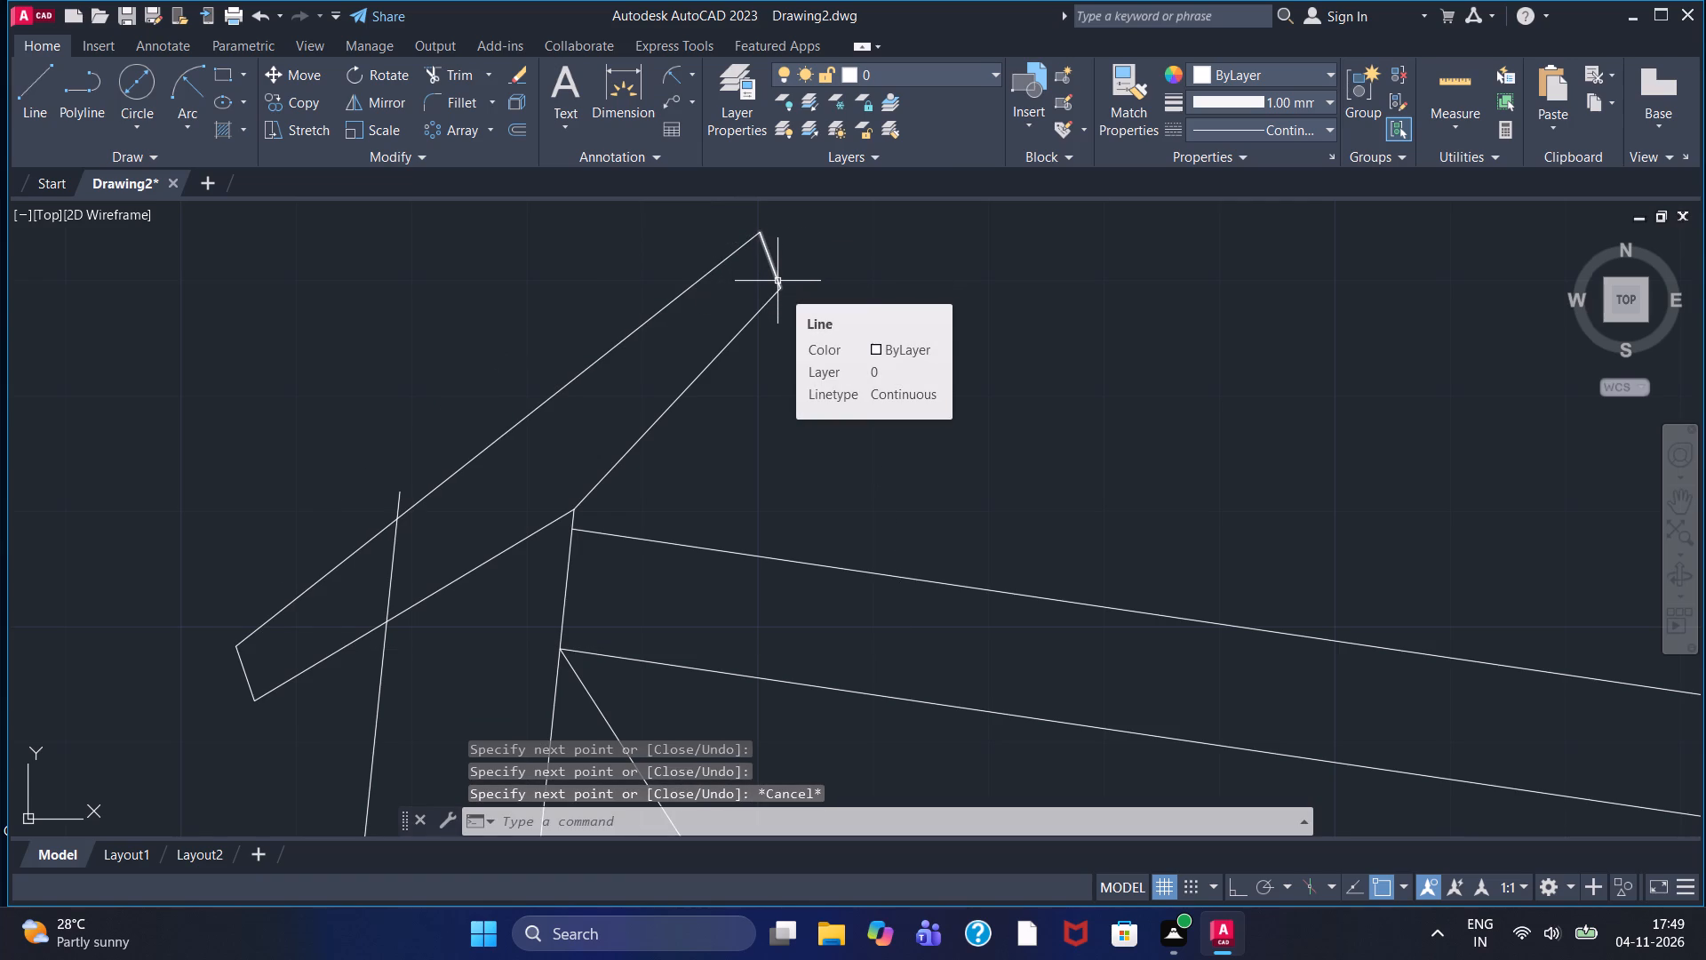
Examine the handlebar outline where it crosses the fork lines and meets the upper frame member.
scroll(364, 458, down, 2)
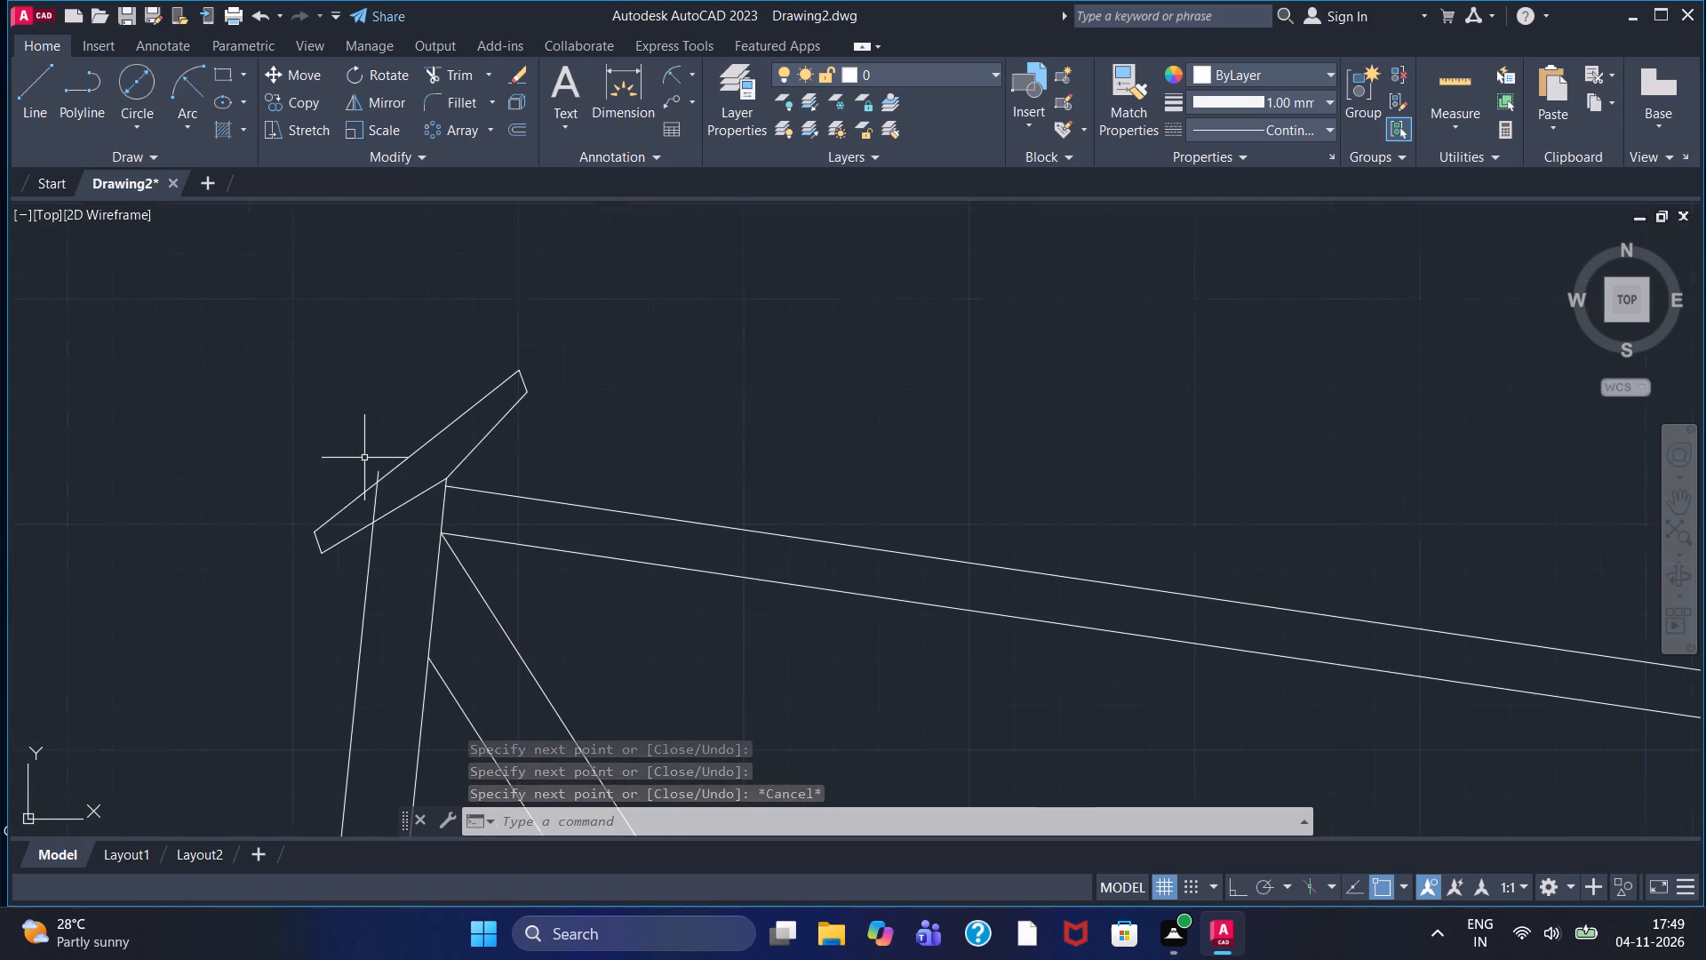
scroll(463, 470, down, 1)
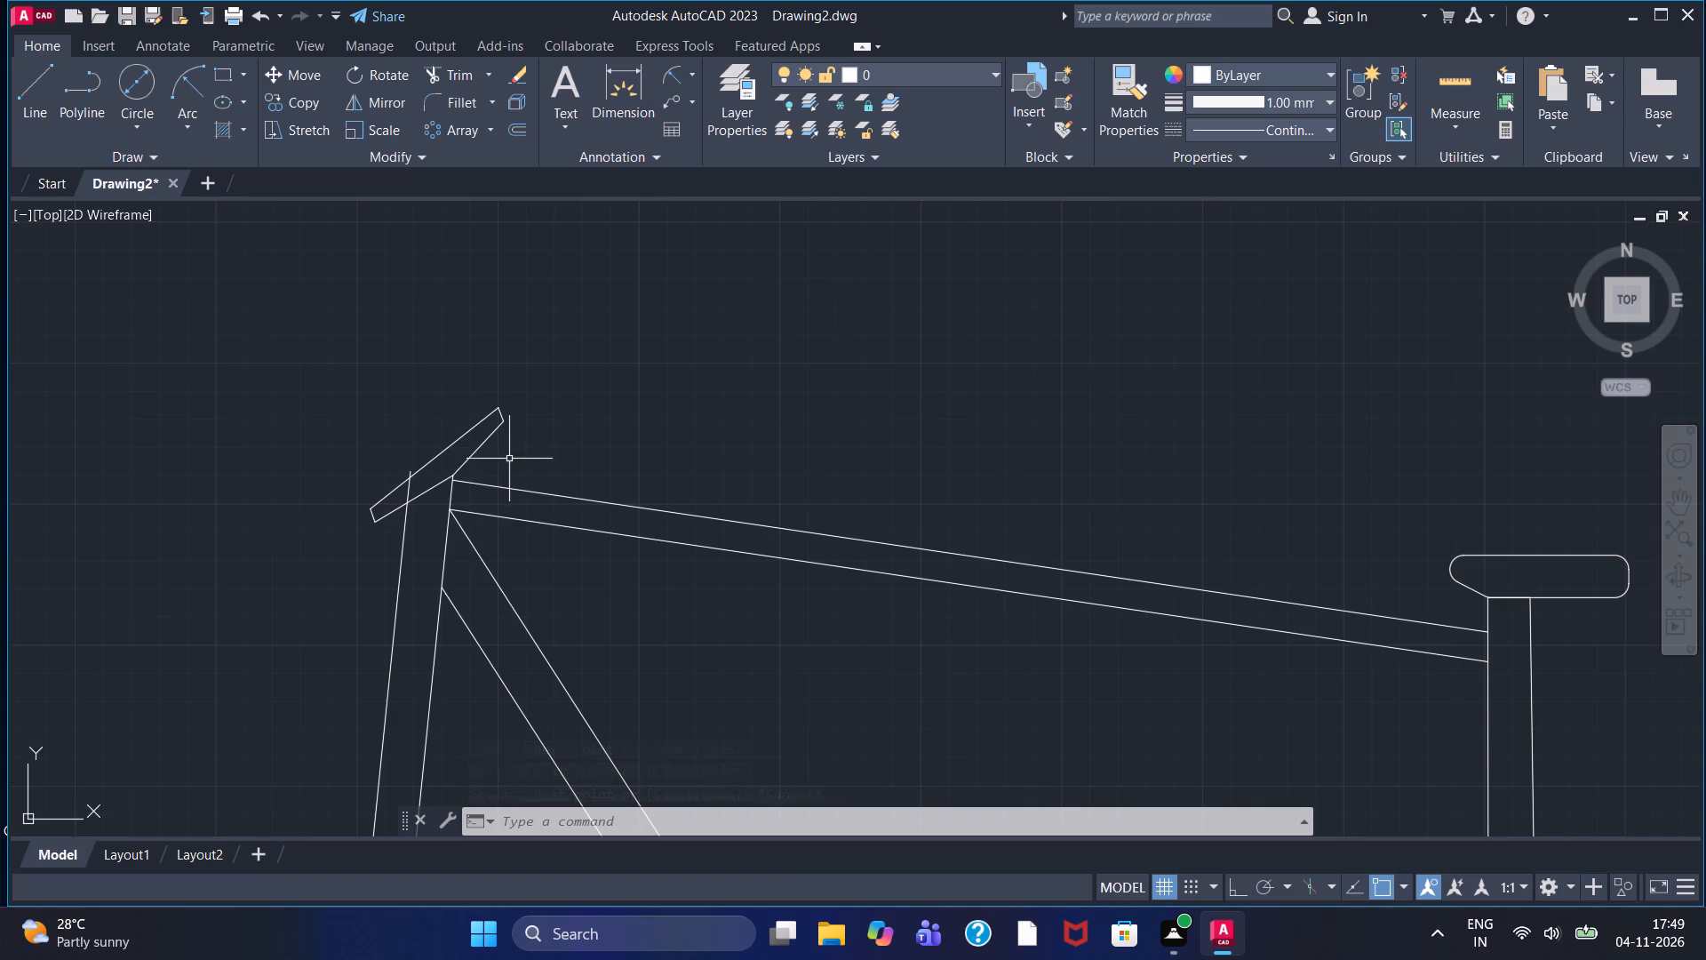
scroll(512, 449, up, 1)
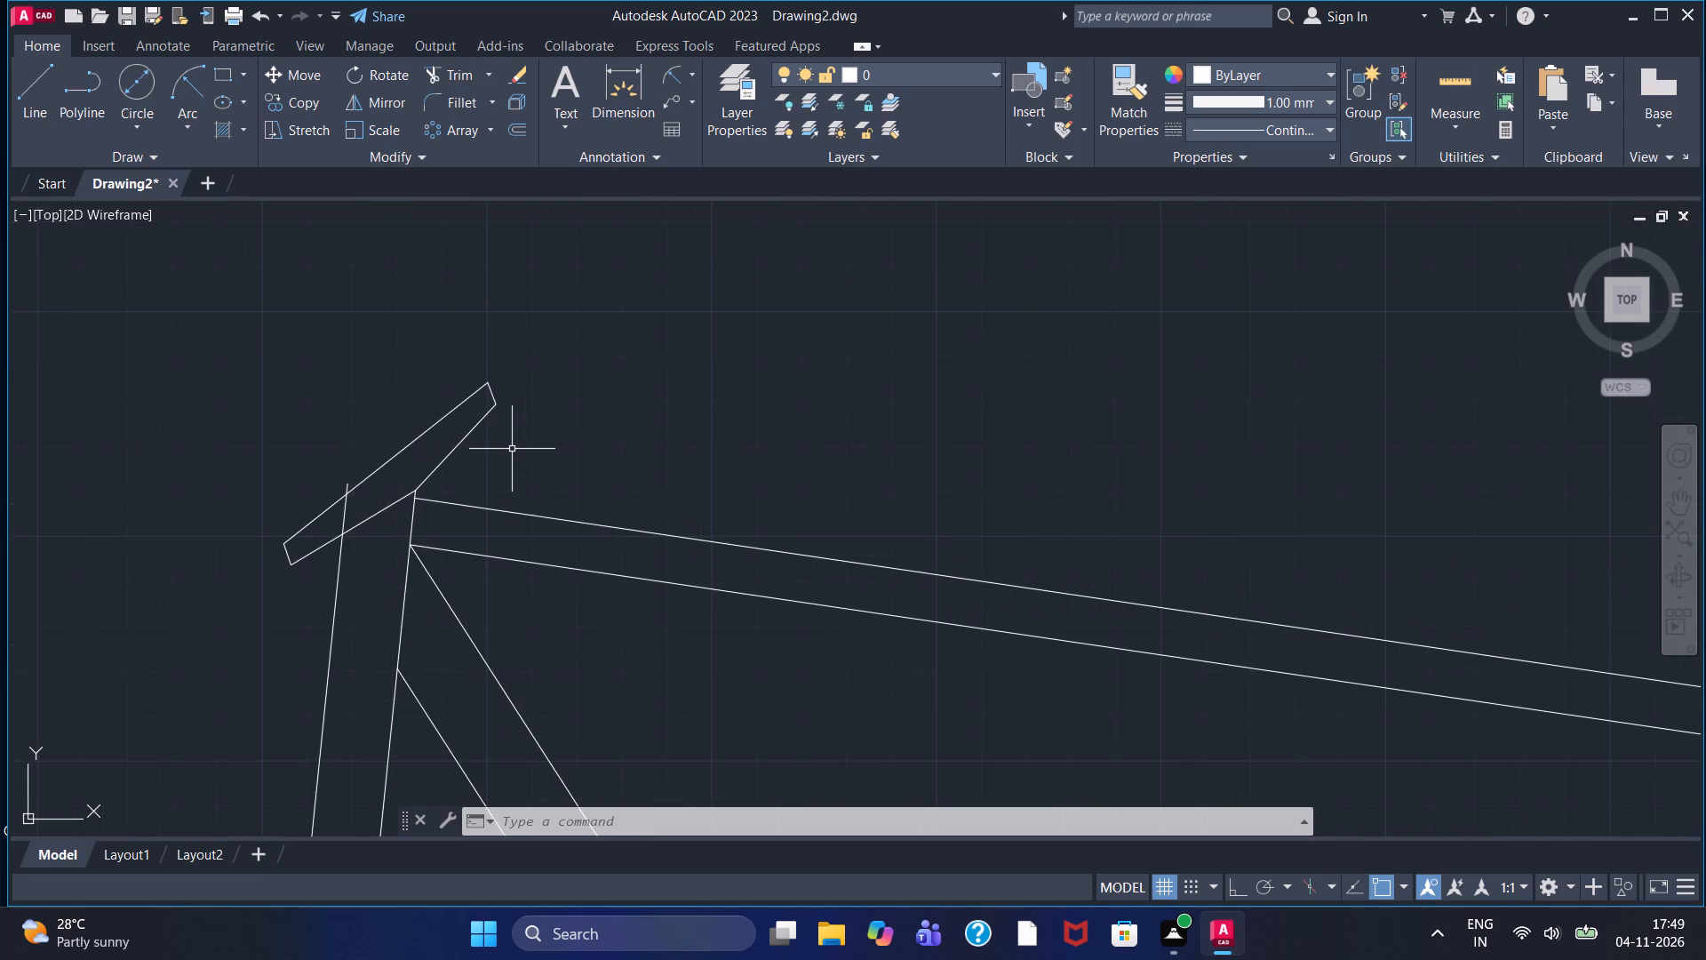
scroll(511, 449, down, 1)
scroll(511, 449, up, 1)
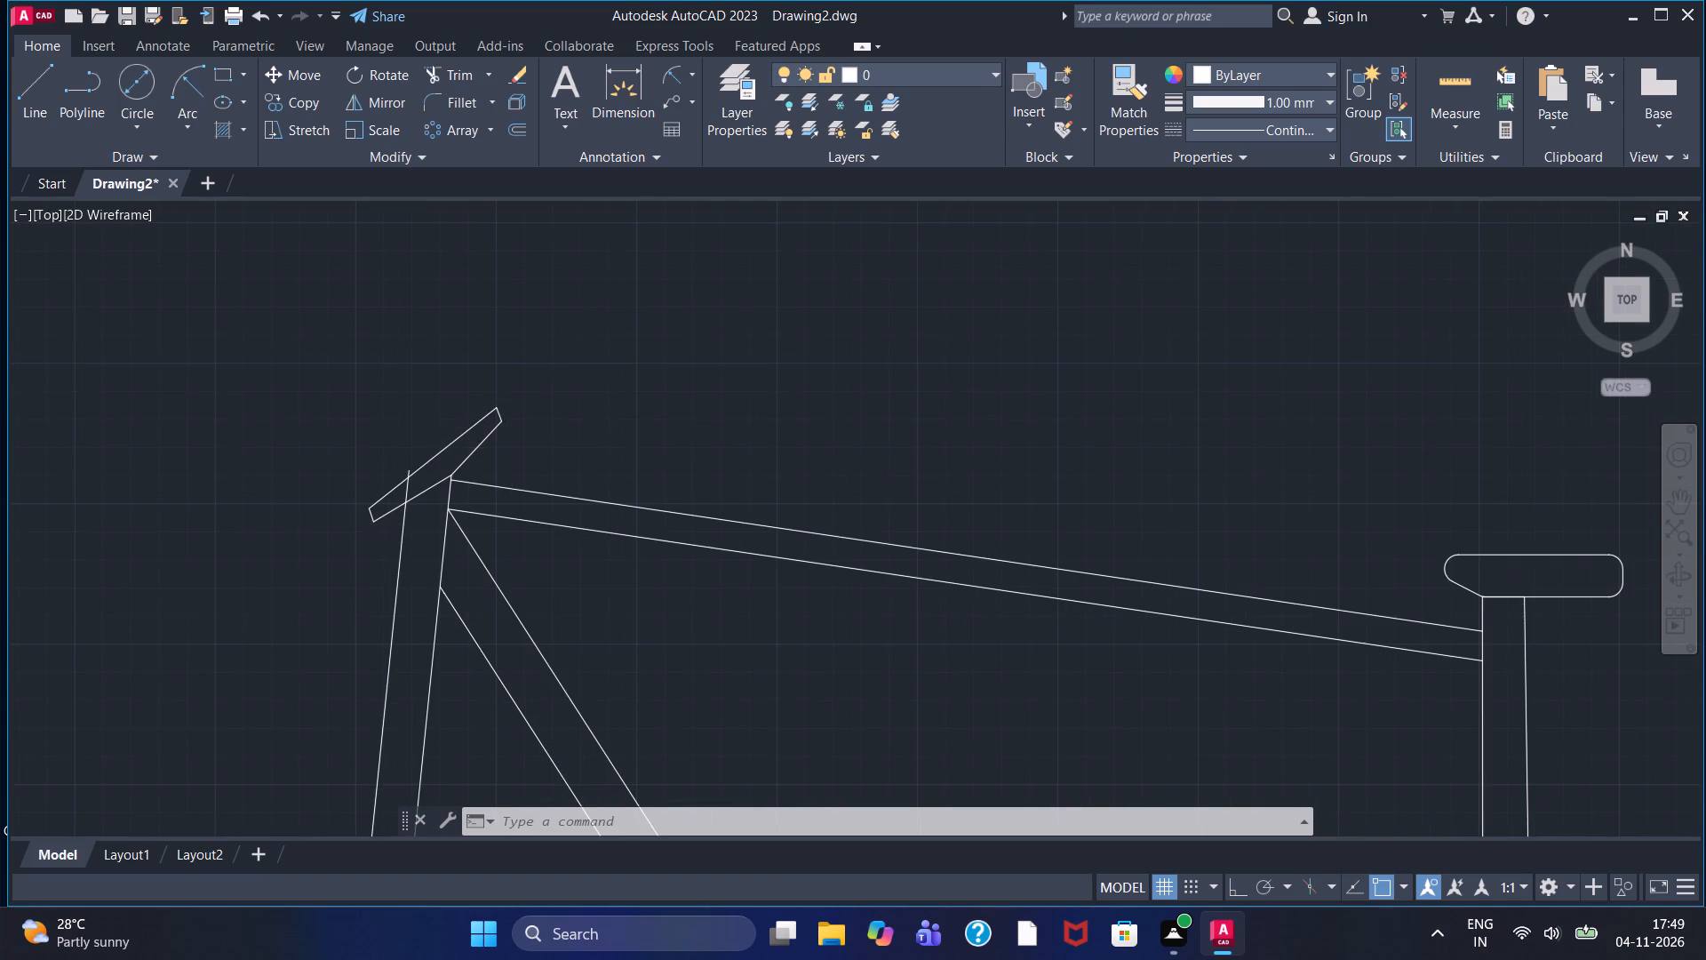
scroll(511, 449, up, 1)
scroll(511, 449, down, 1)
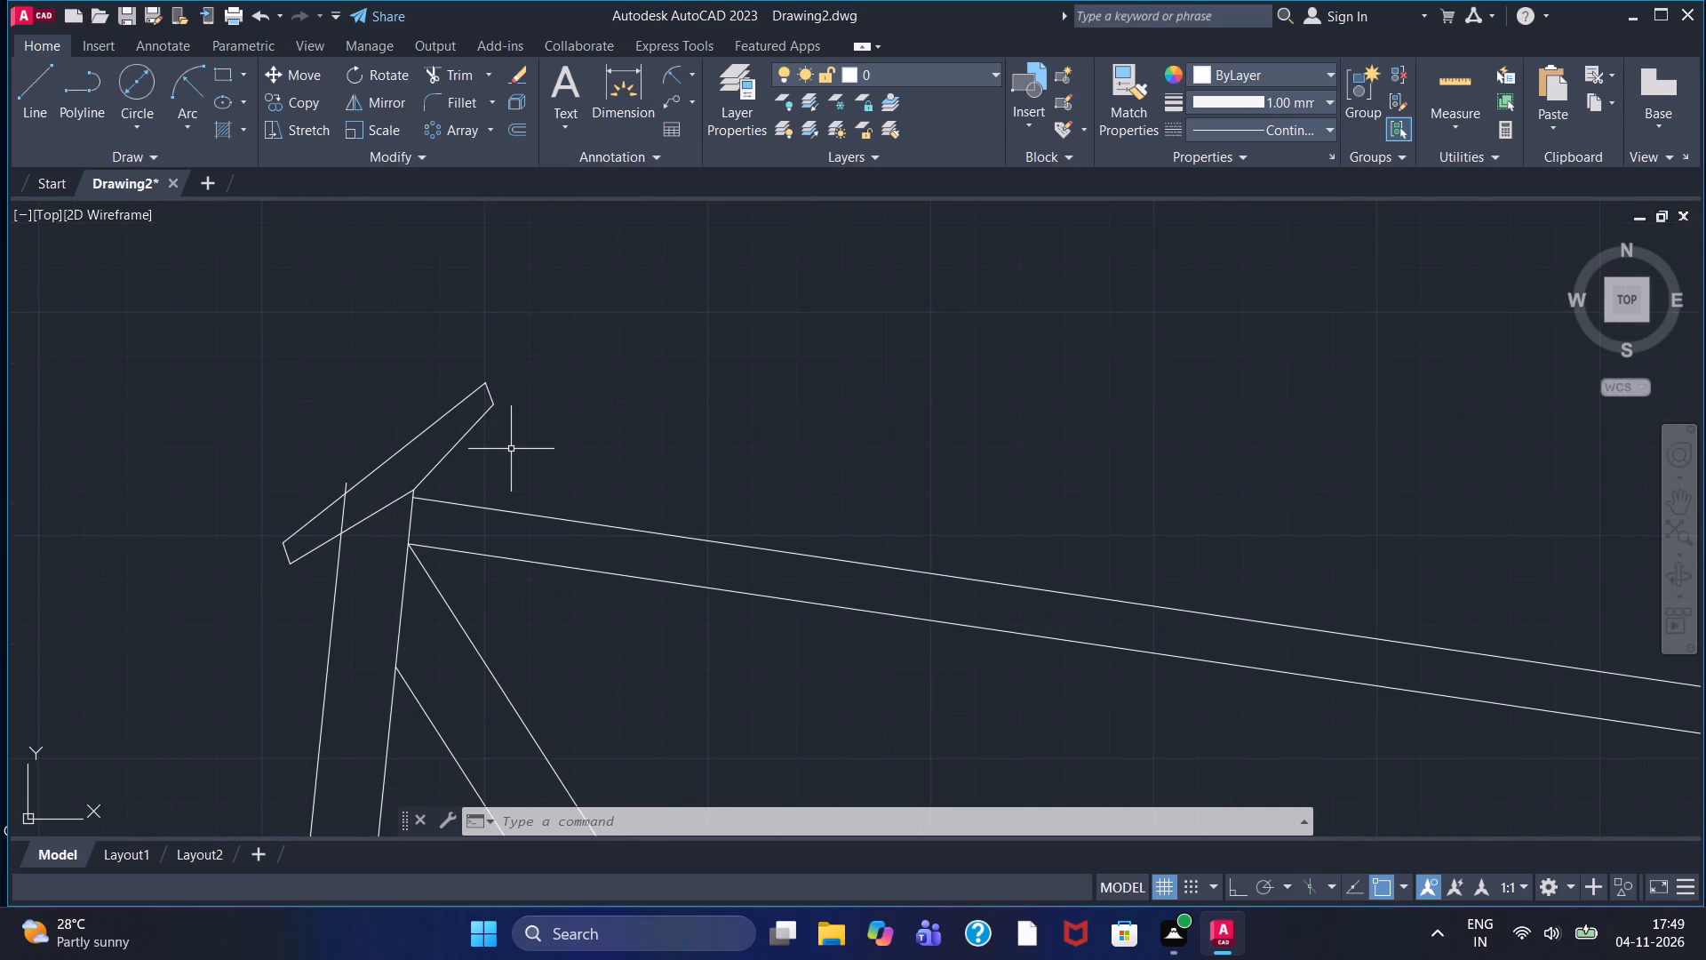
scroll(511, 449, up, 1)
scroll(511, 449, down, 1)
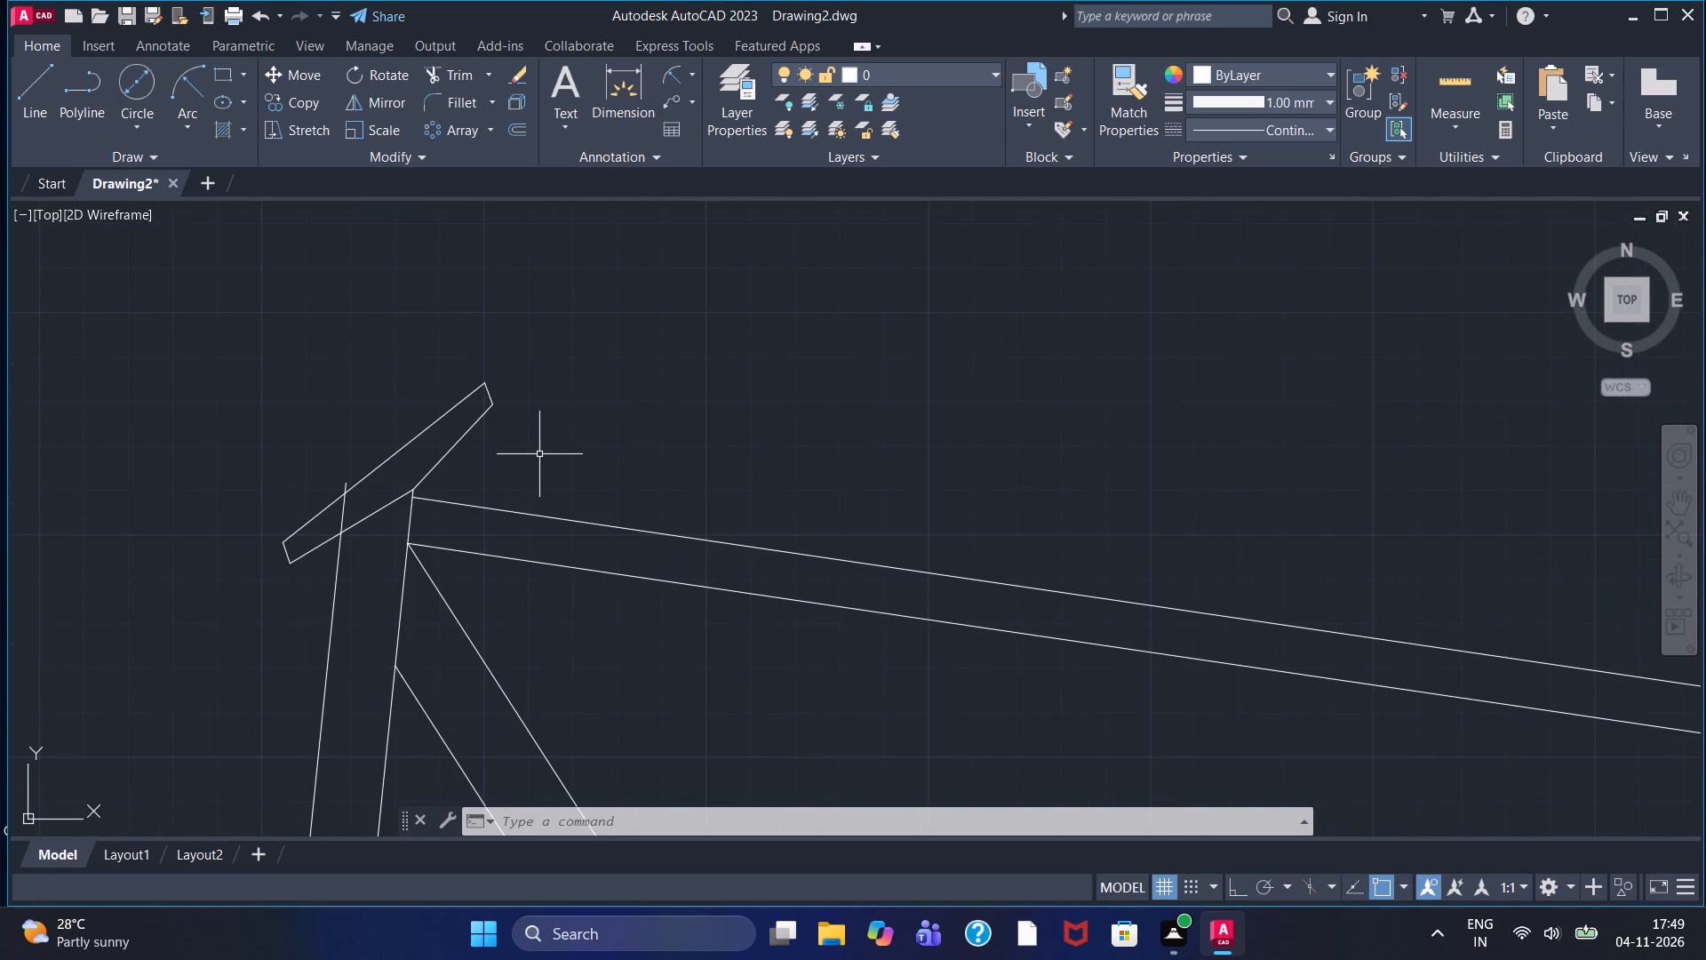
scroll(540, 454, up, 1)
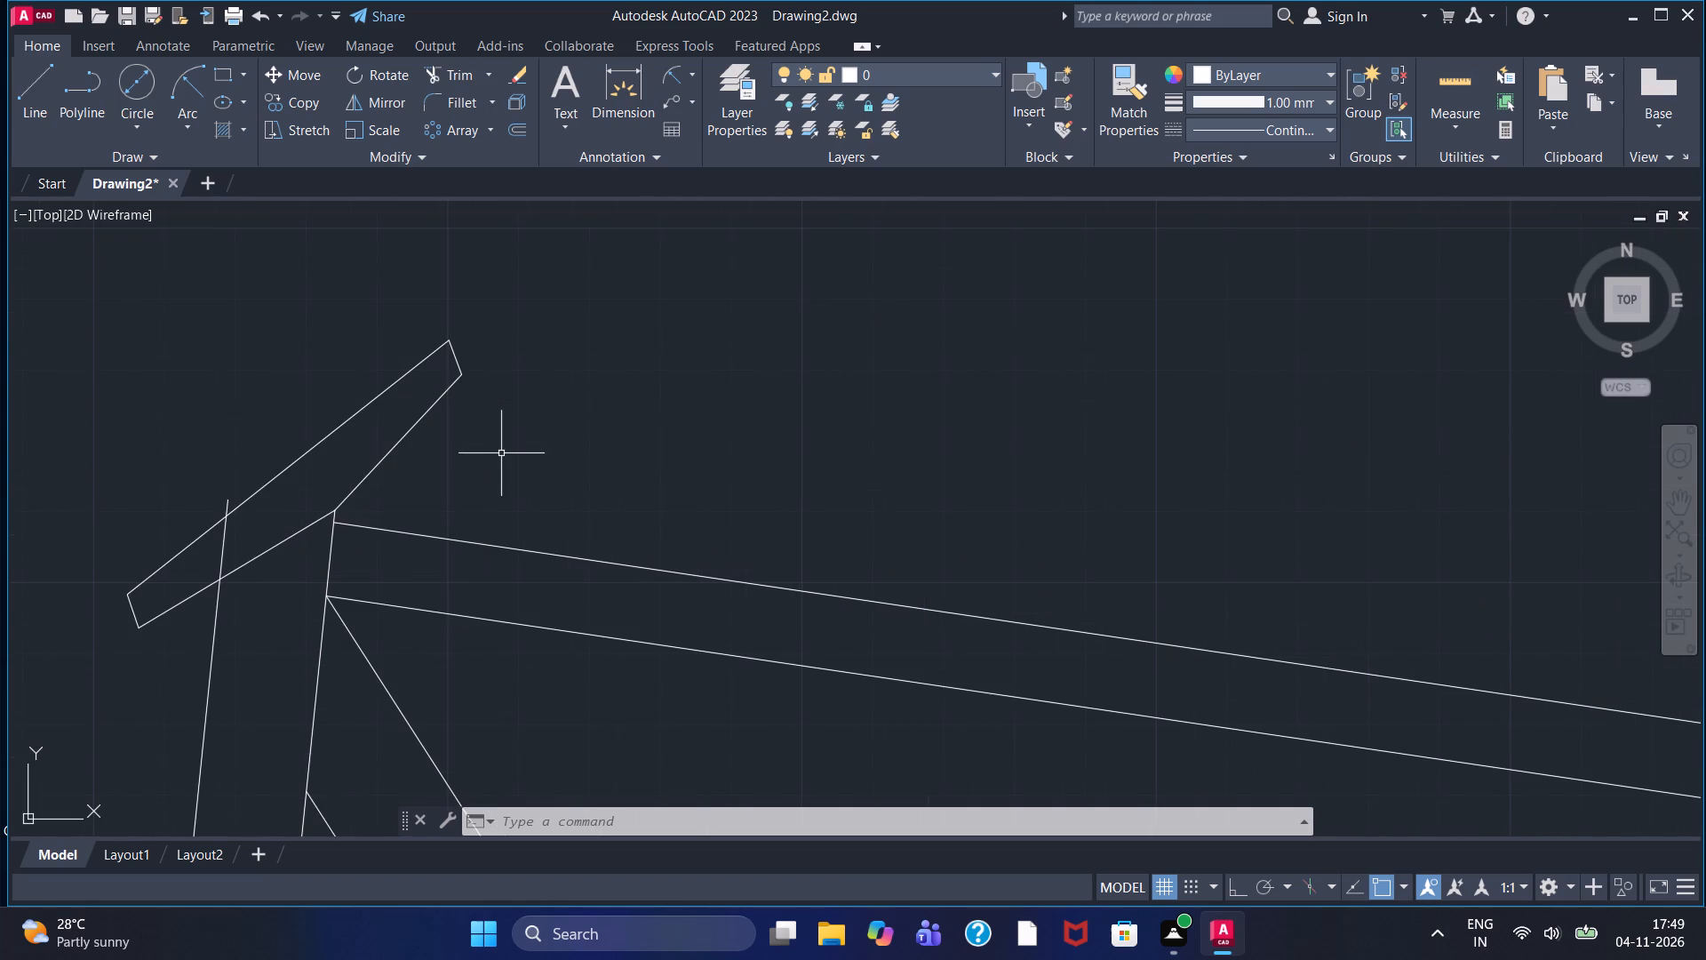
scroll(507, 442, down, 1)
scroll(507, 442, up, 1)
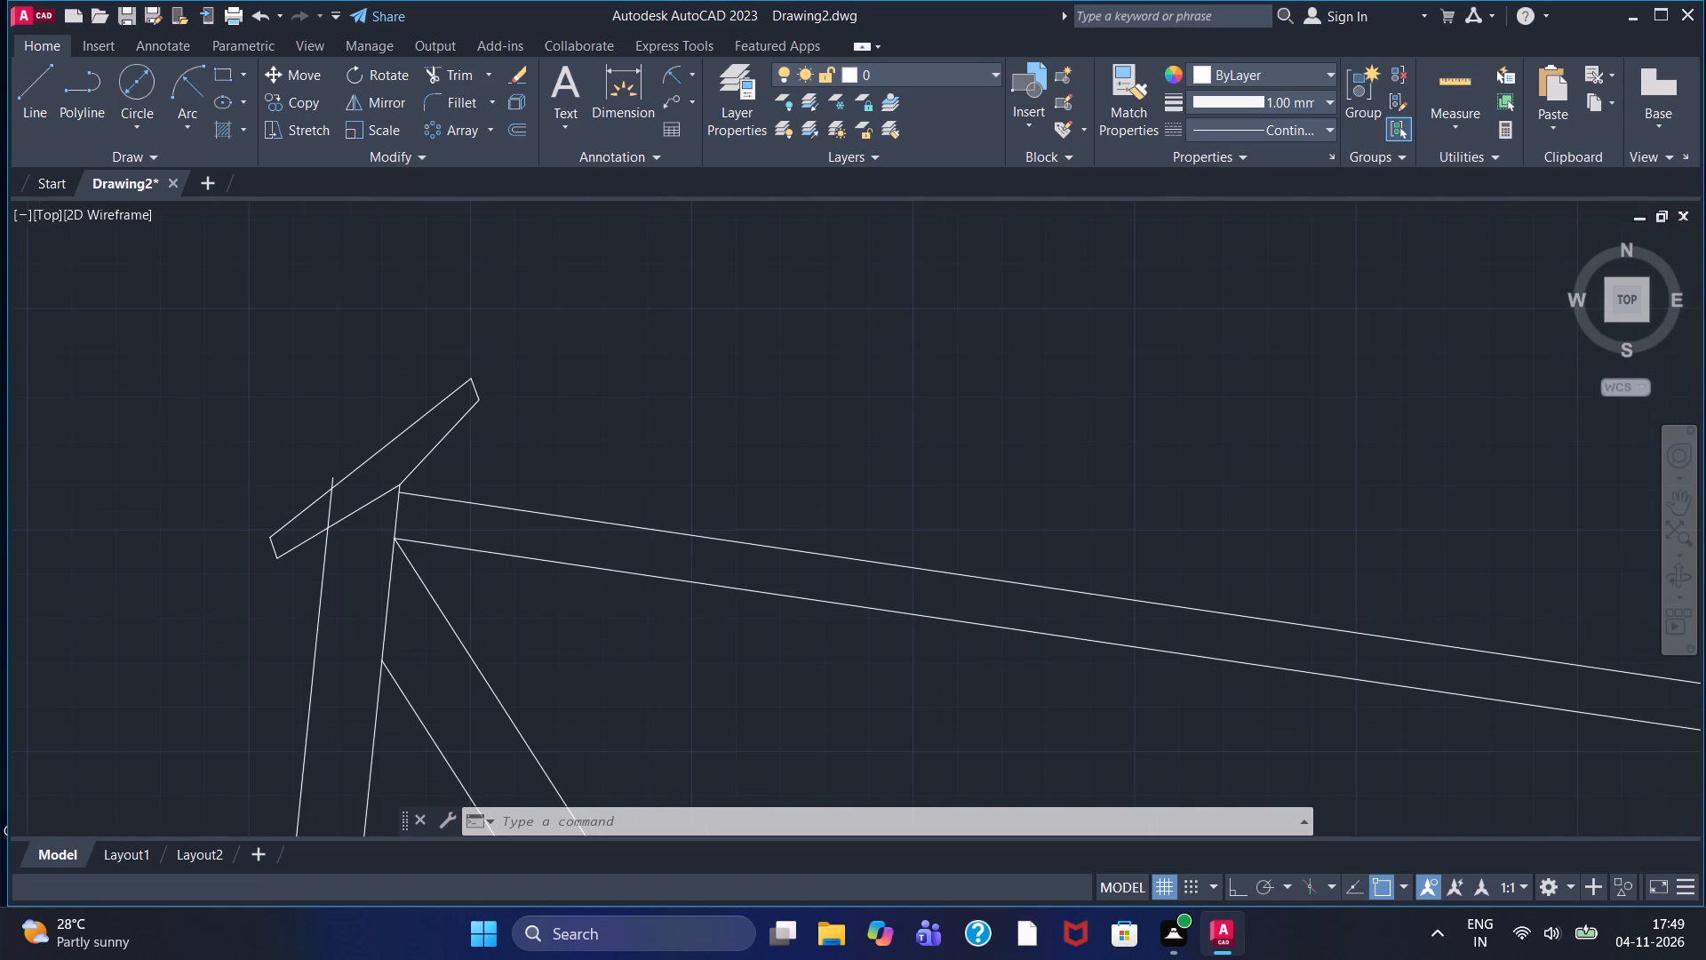
scroll(507, 442, down, 1)
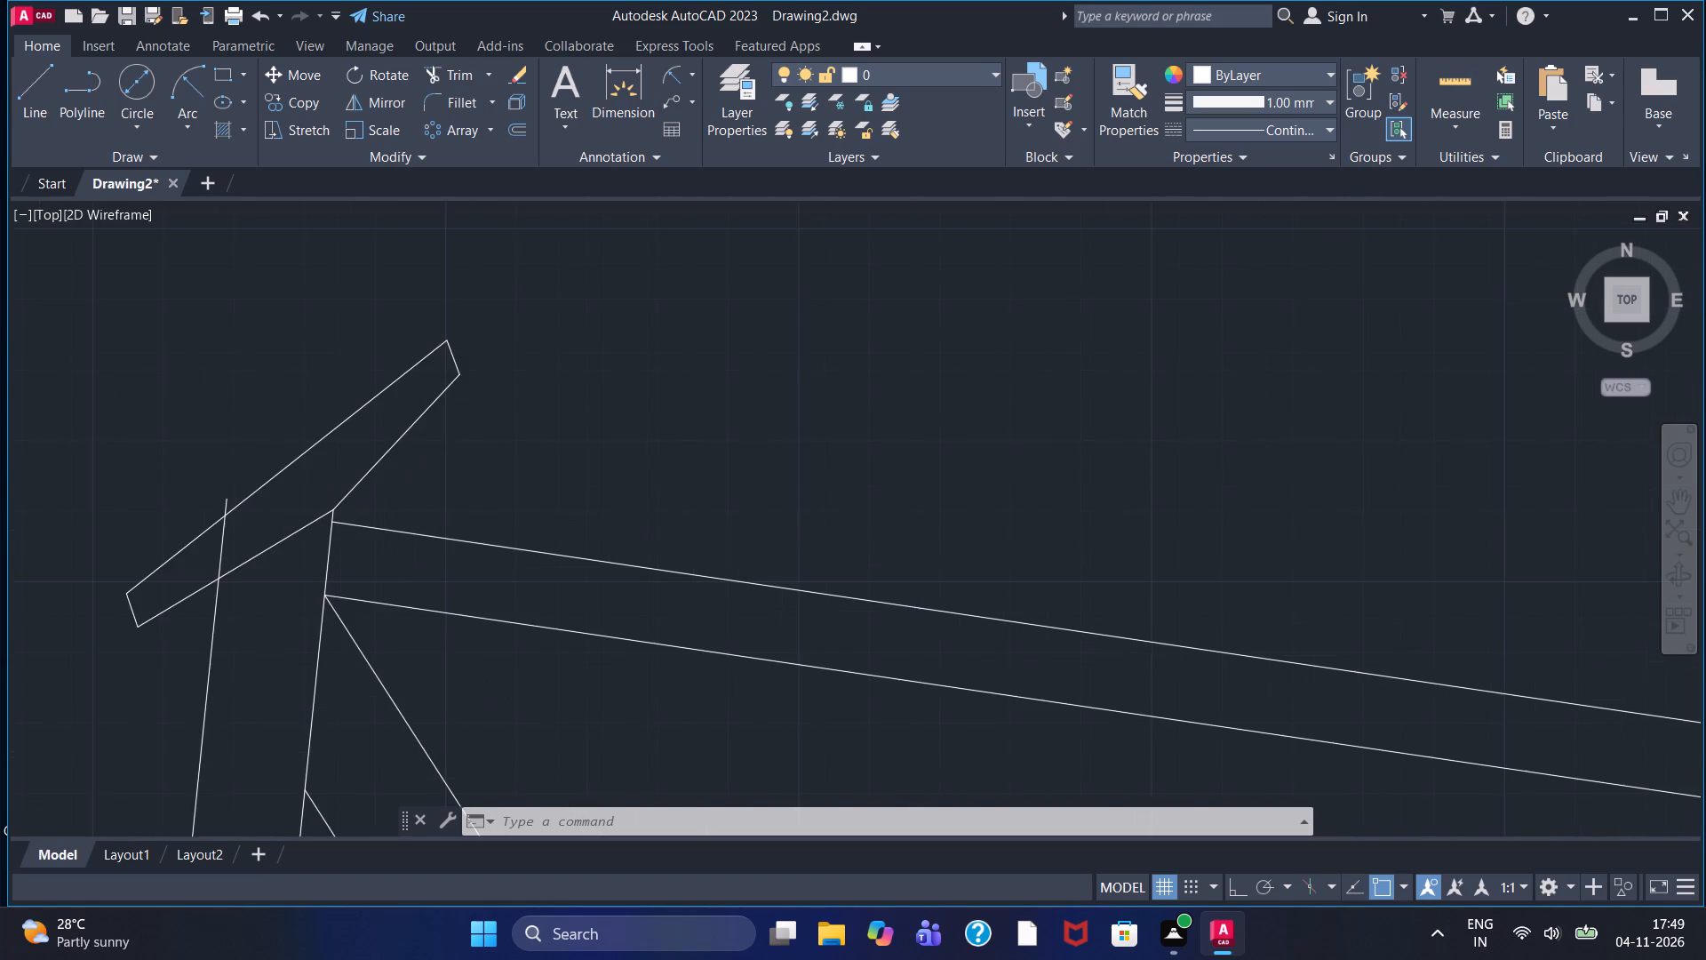
scroll(507, 442, up, 1)
scroll(507, 442, down, 1)
scroll(507, 441, up, 1)
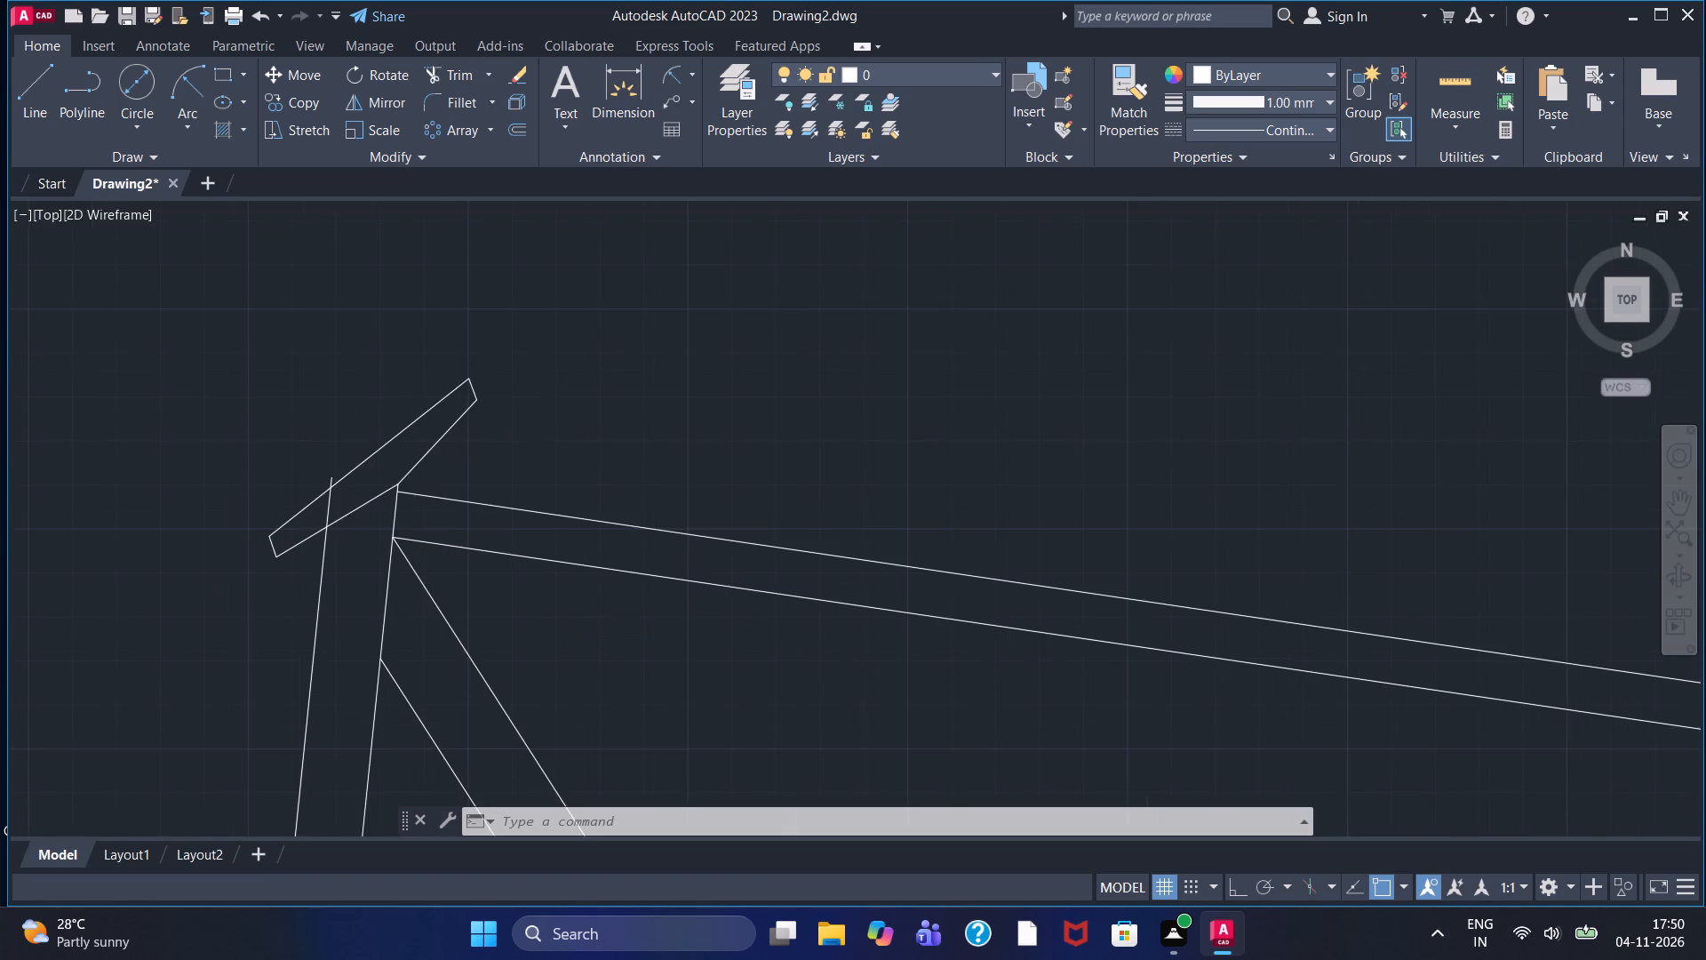
scroll(507, 441, up, 1)
scroll(507, 441, down, 1)
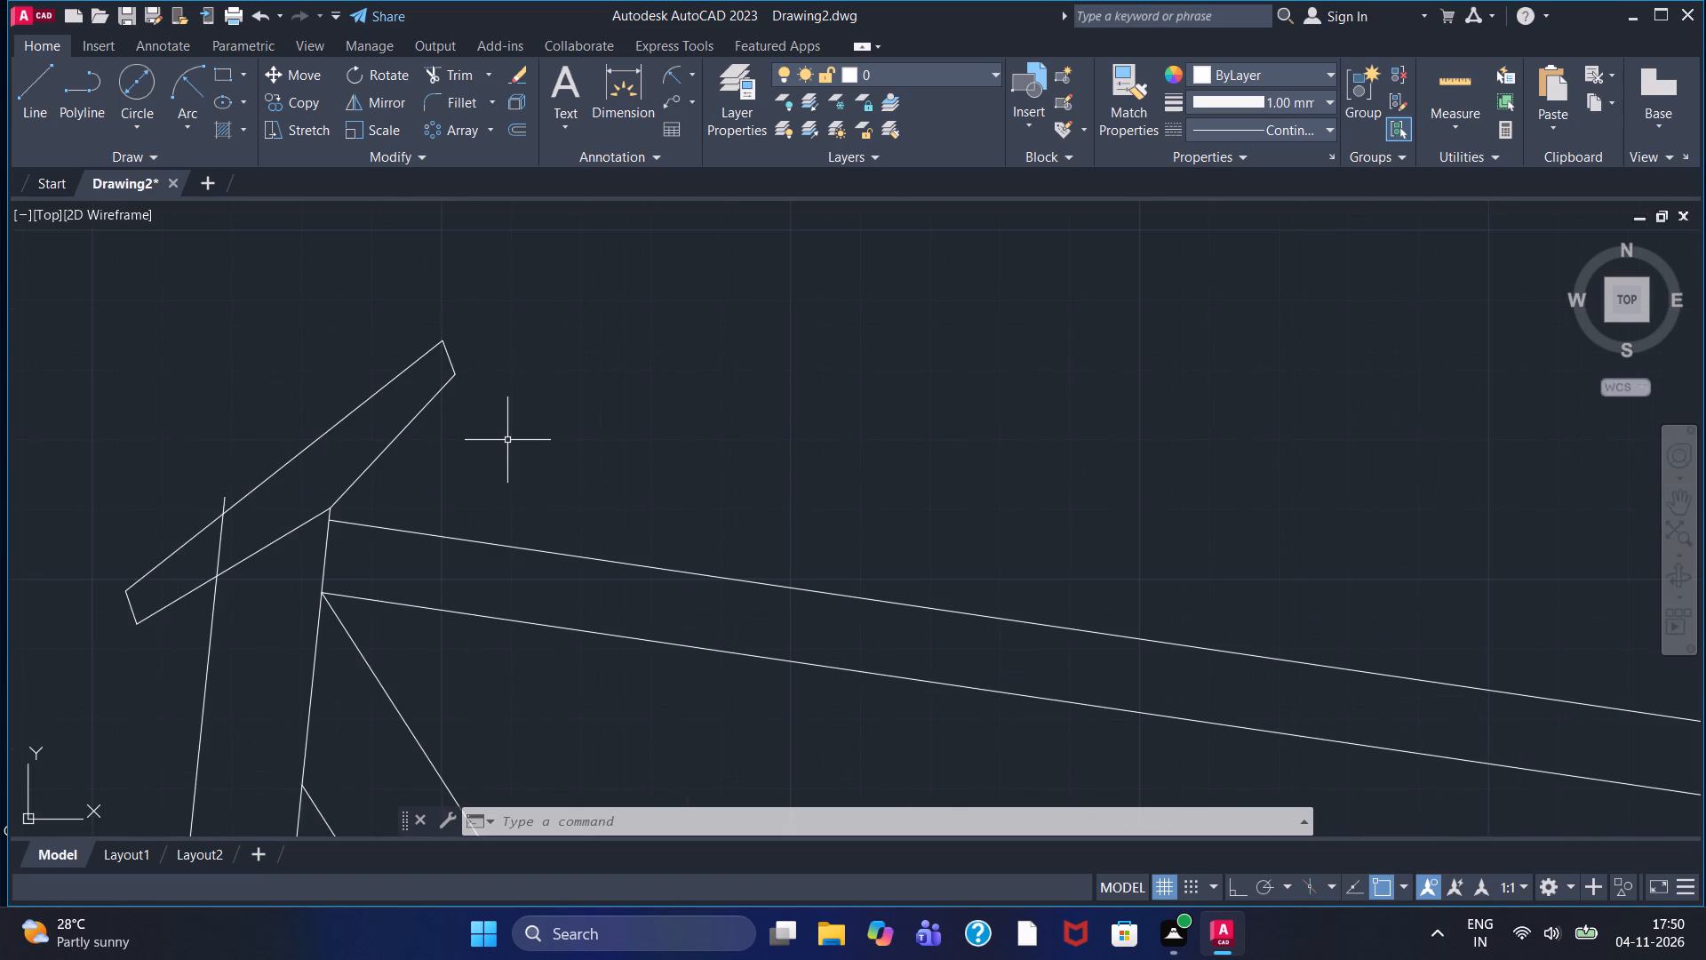
scroll(508, 439, down, 1)
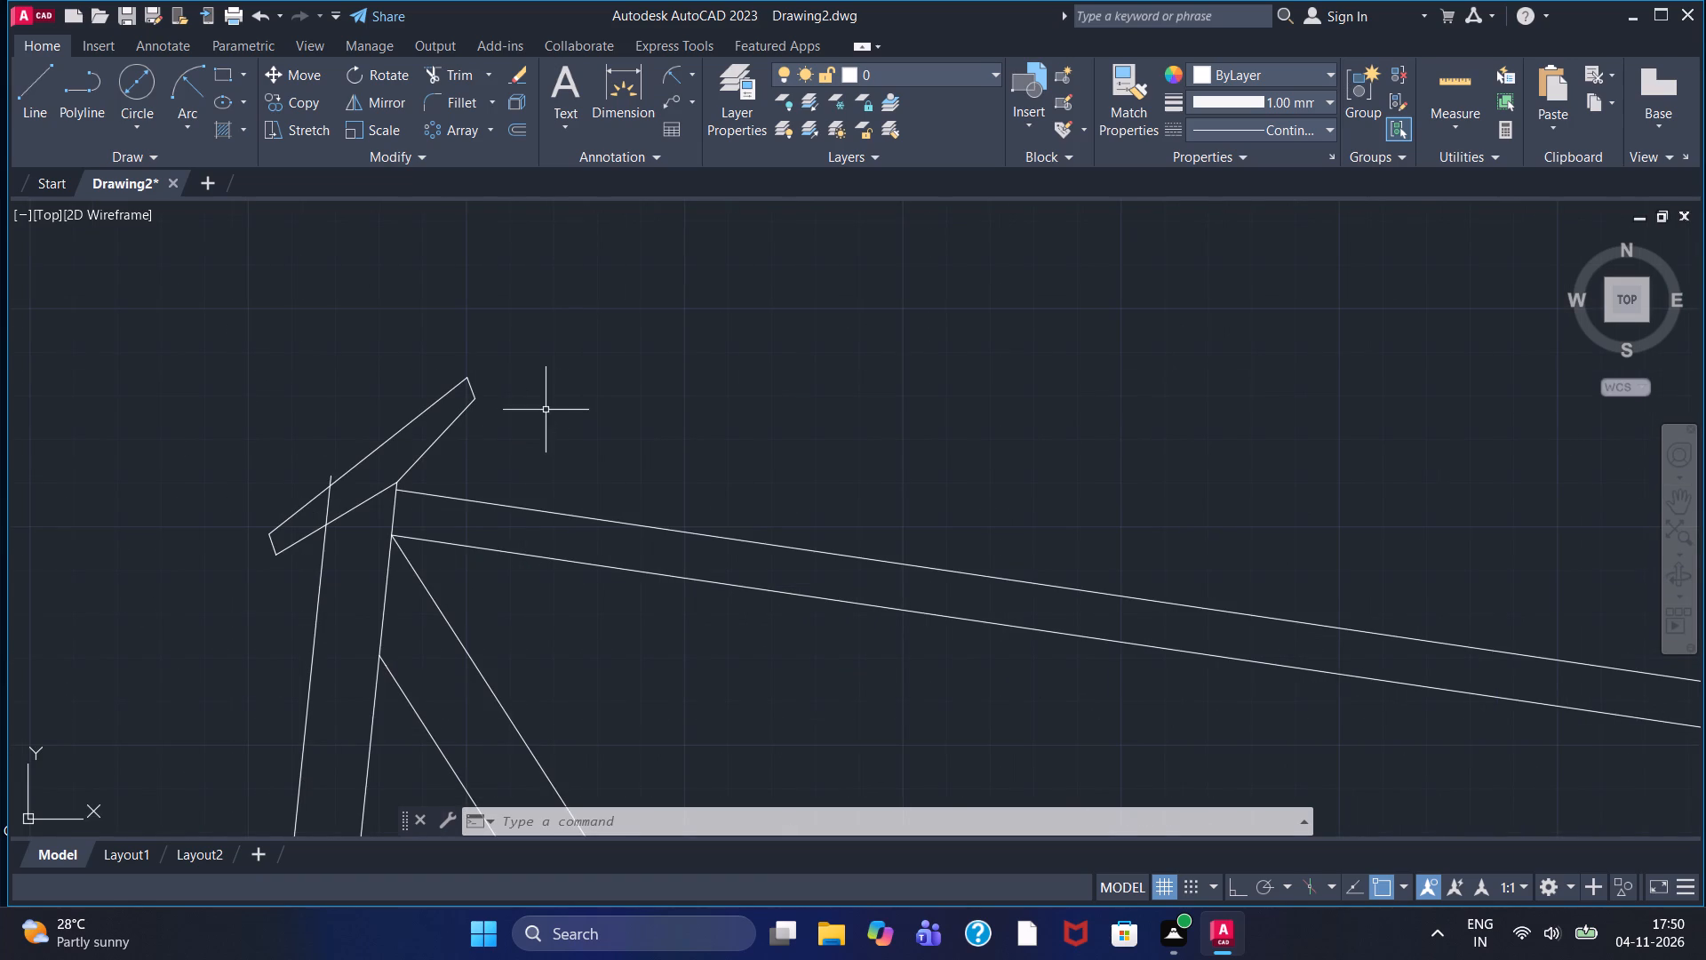
scroll(460, 423, up, 2)
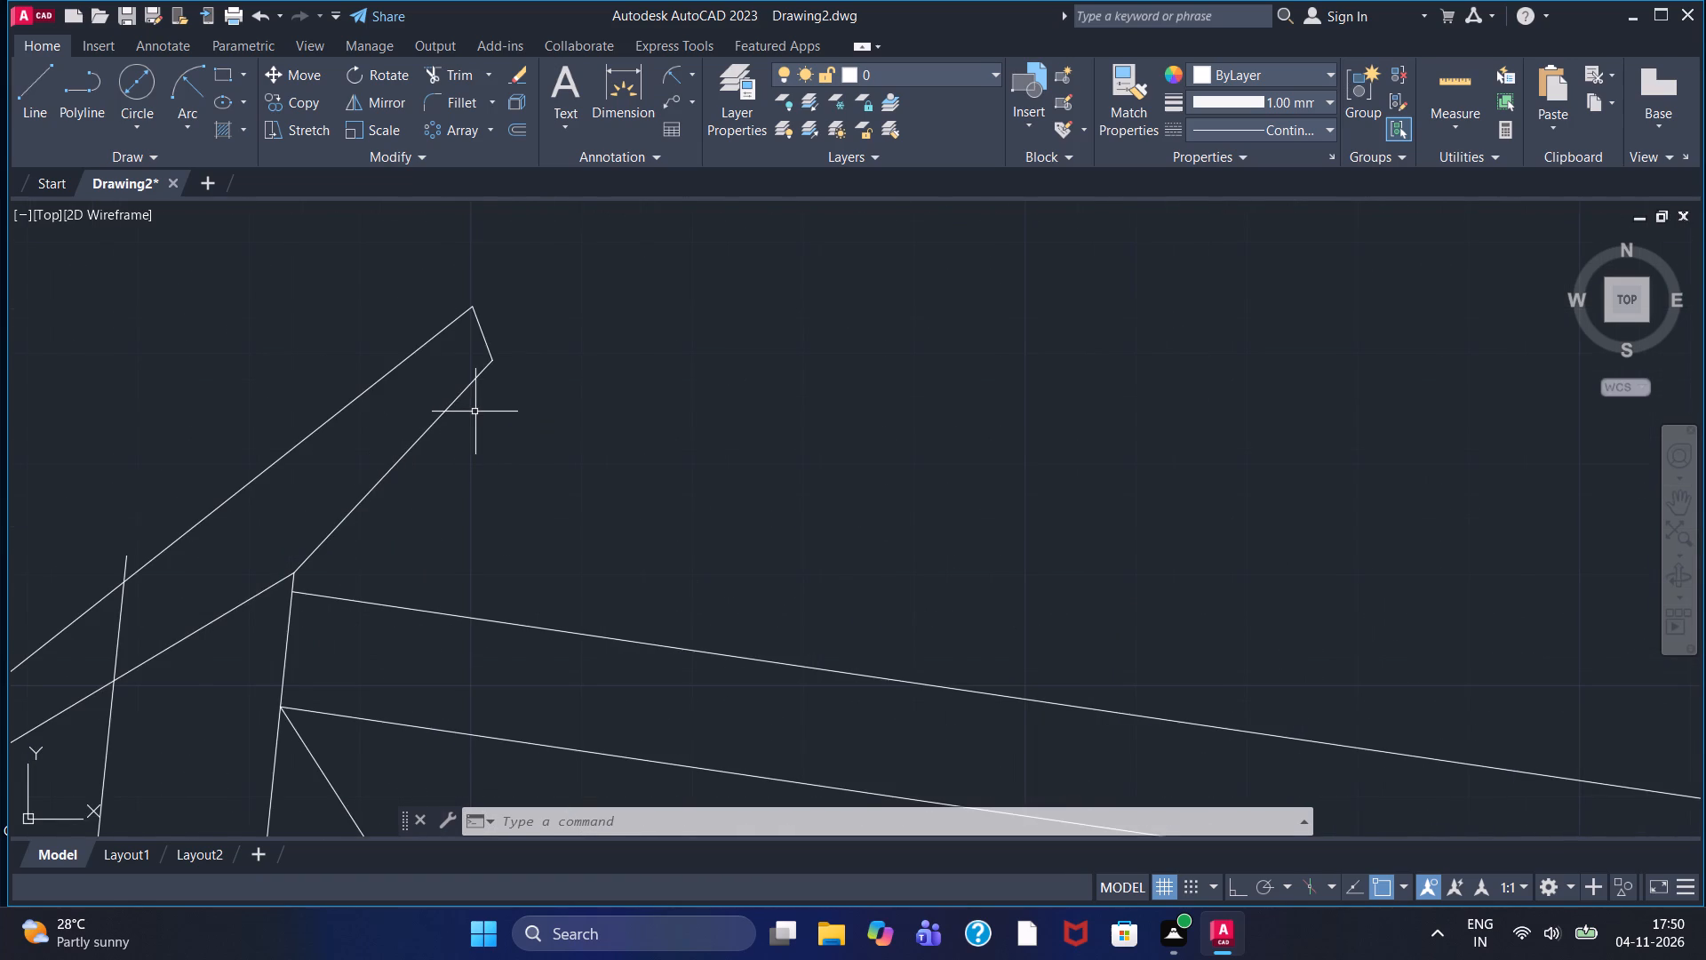
scroll(474, 412, up, 1)
scroll(474, 412, down, 2)
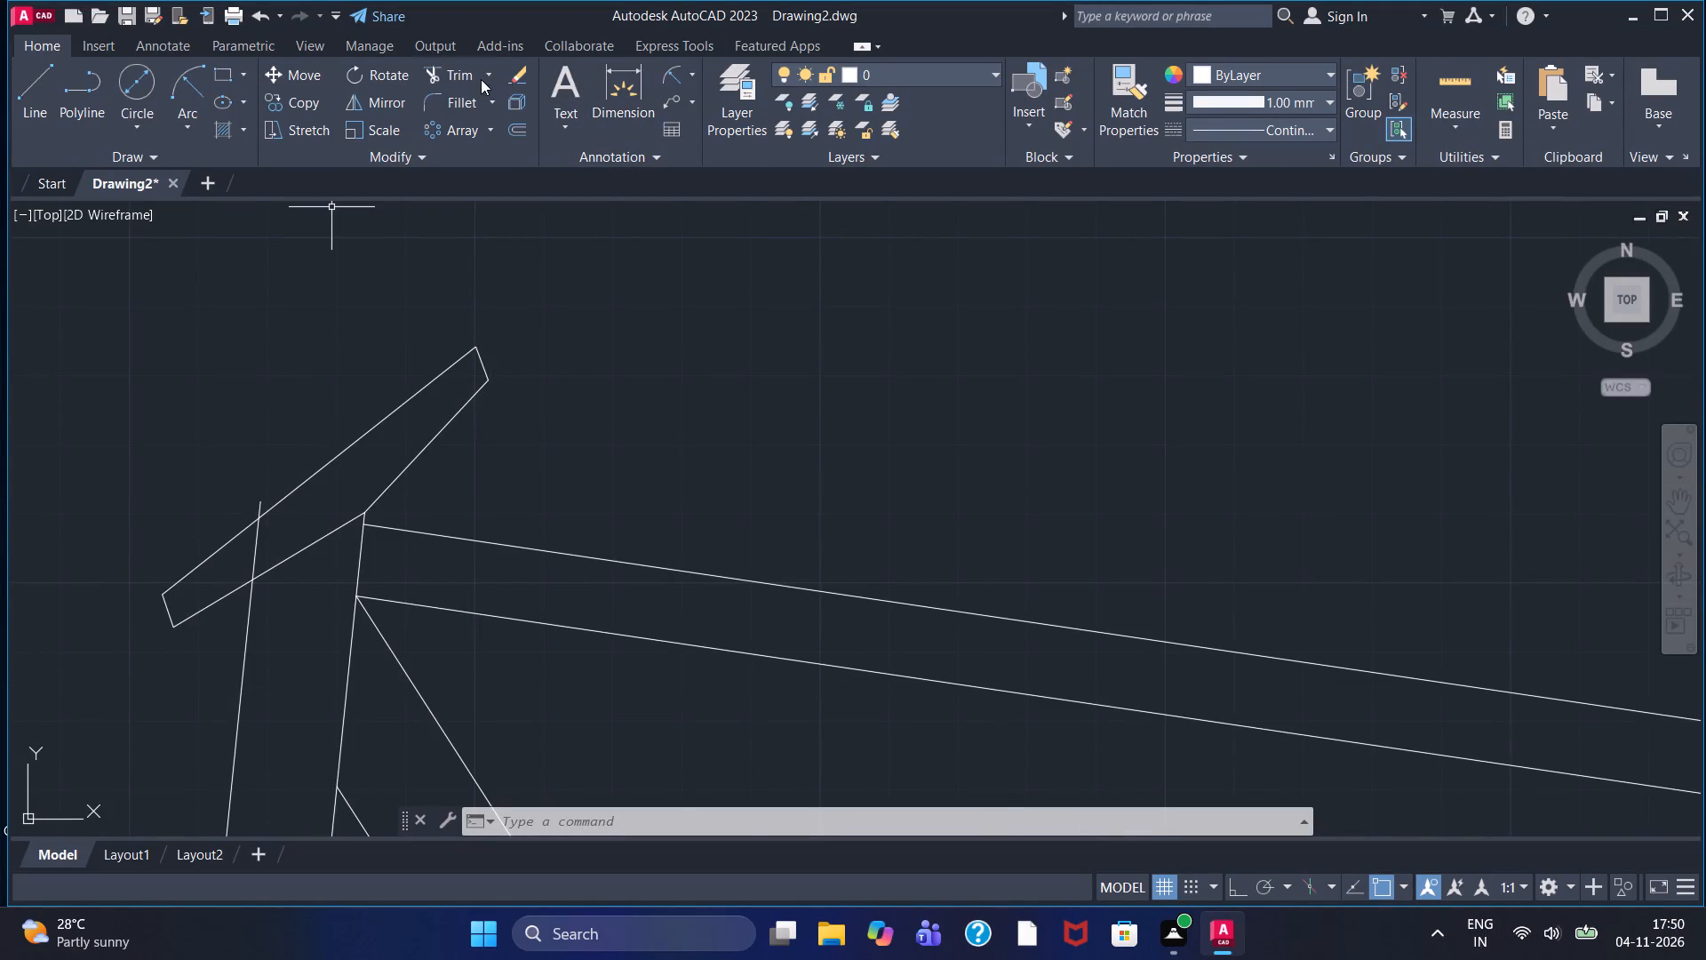
Trim the end of the fork's west line that projects above the handlebar's upper edge.
double_click(438, 66)
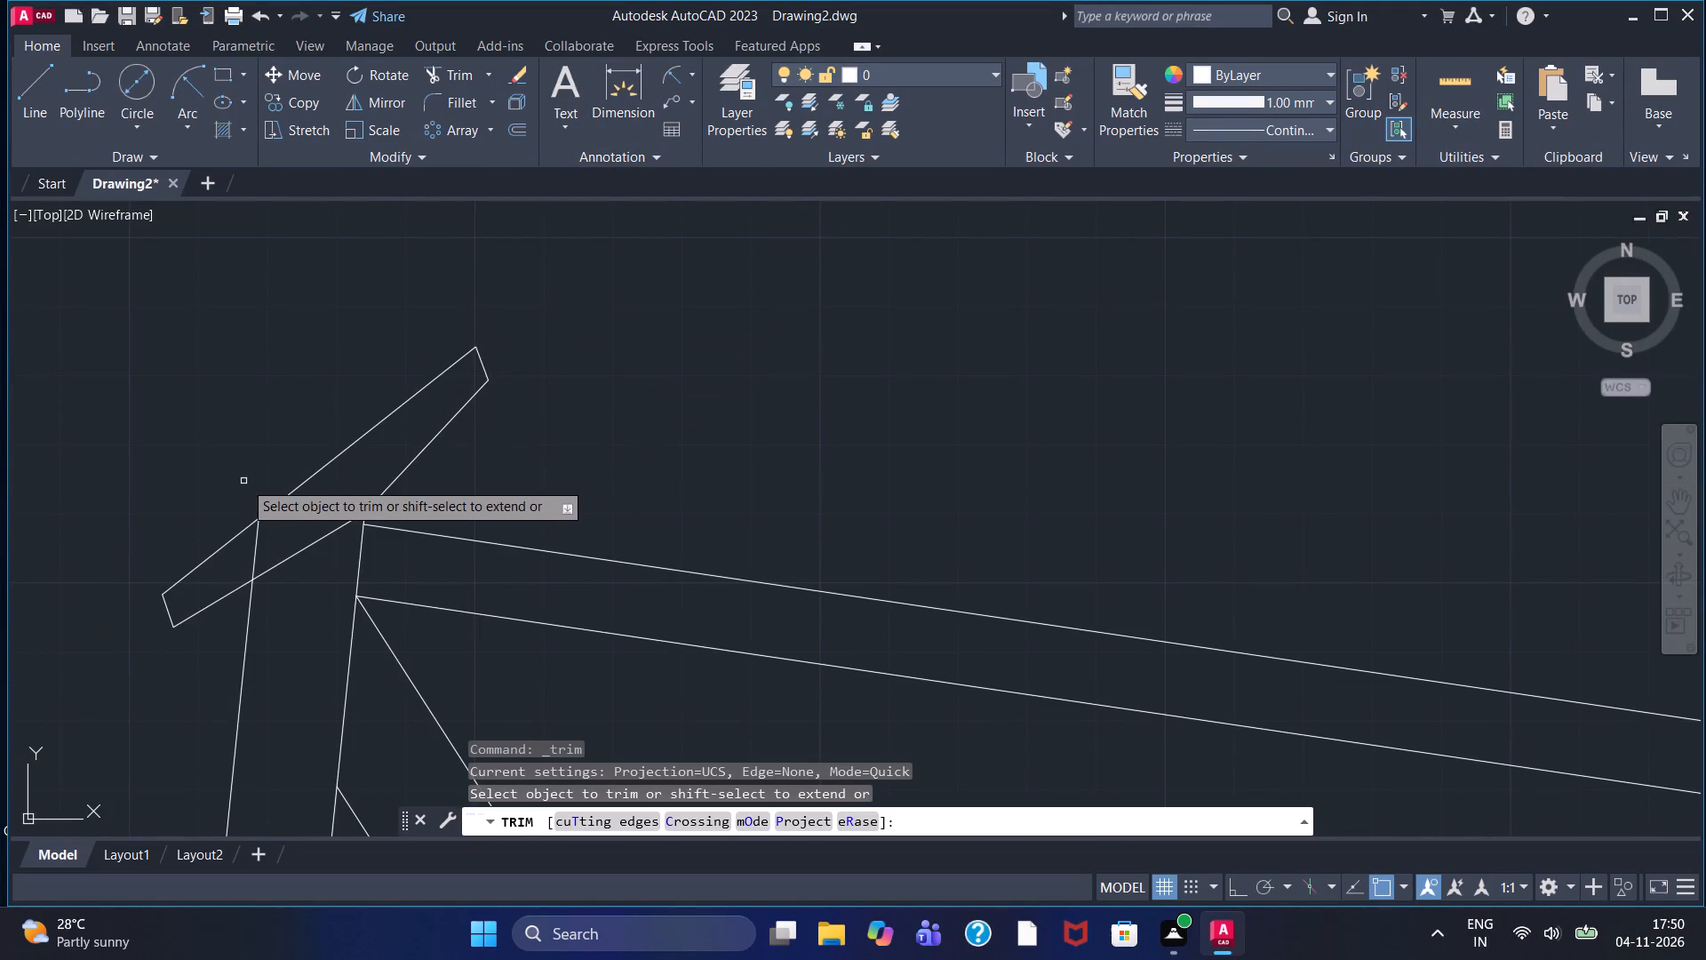
double_click(259, 501)
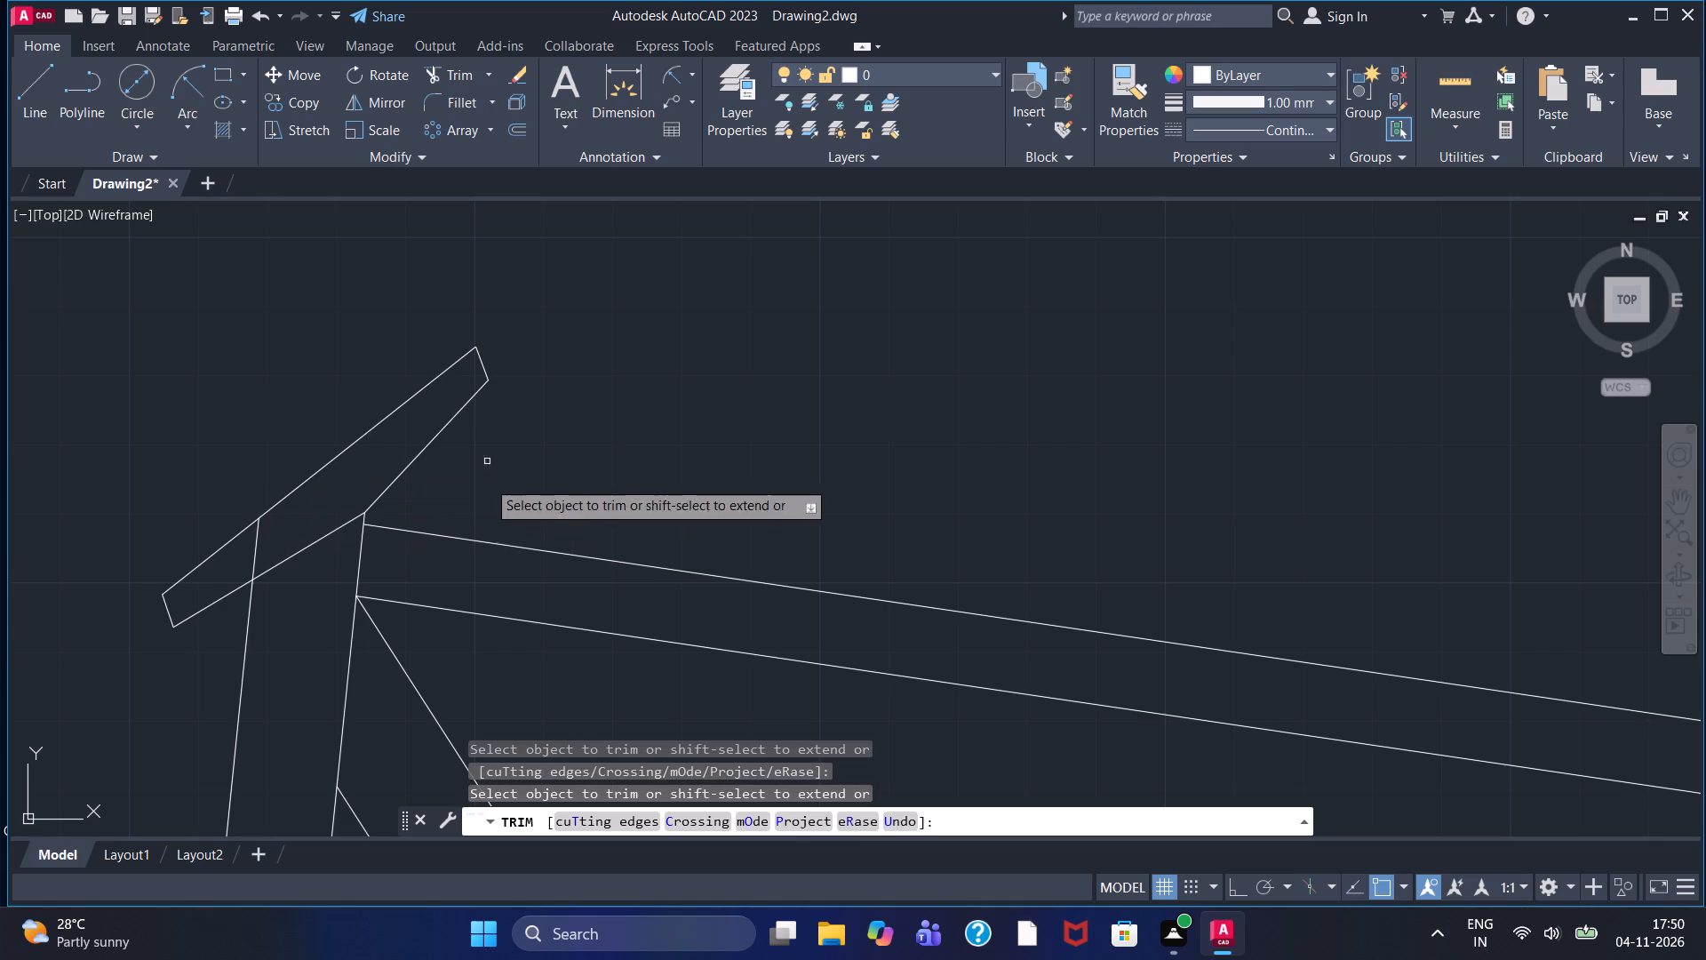
scroll(640, 374, down, 1)
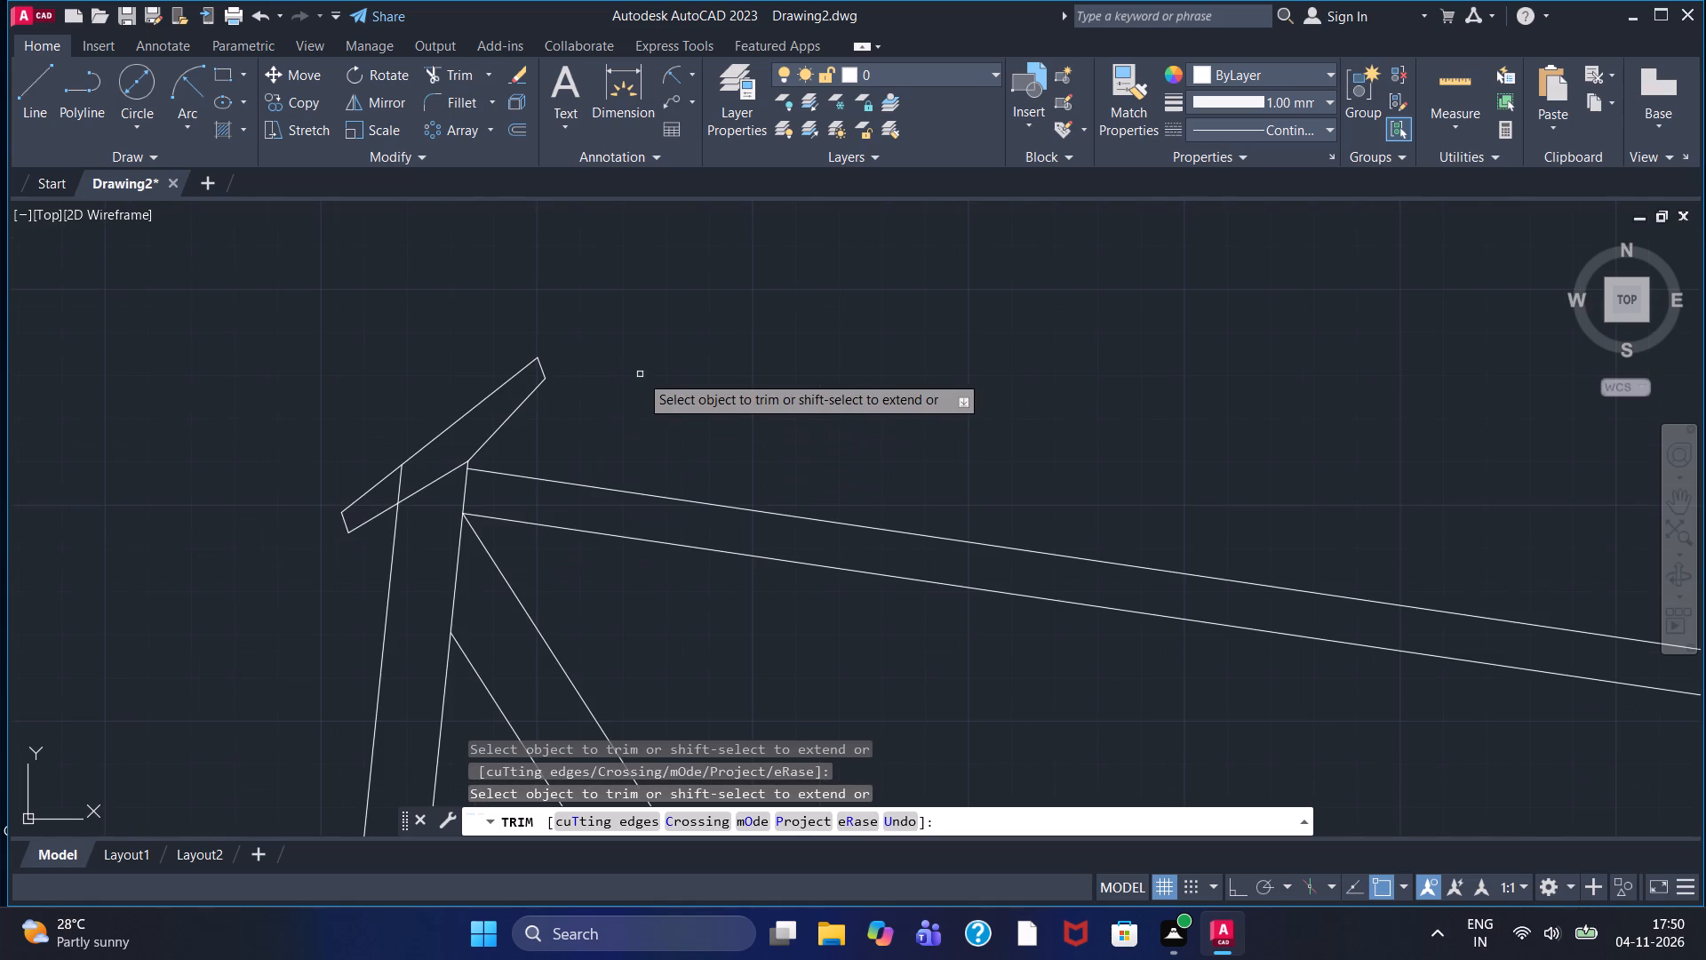
double_click(654, 355)
right_click(704, 319)
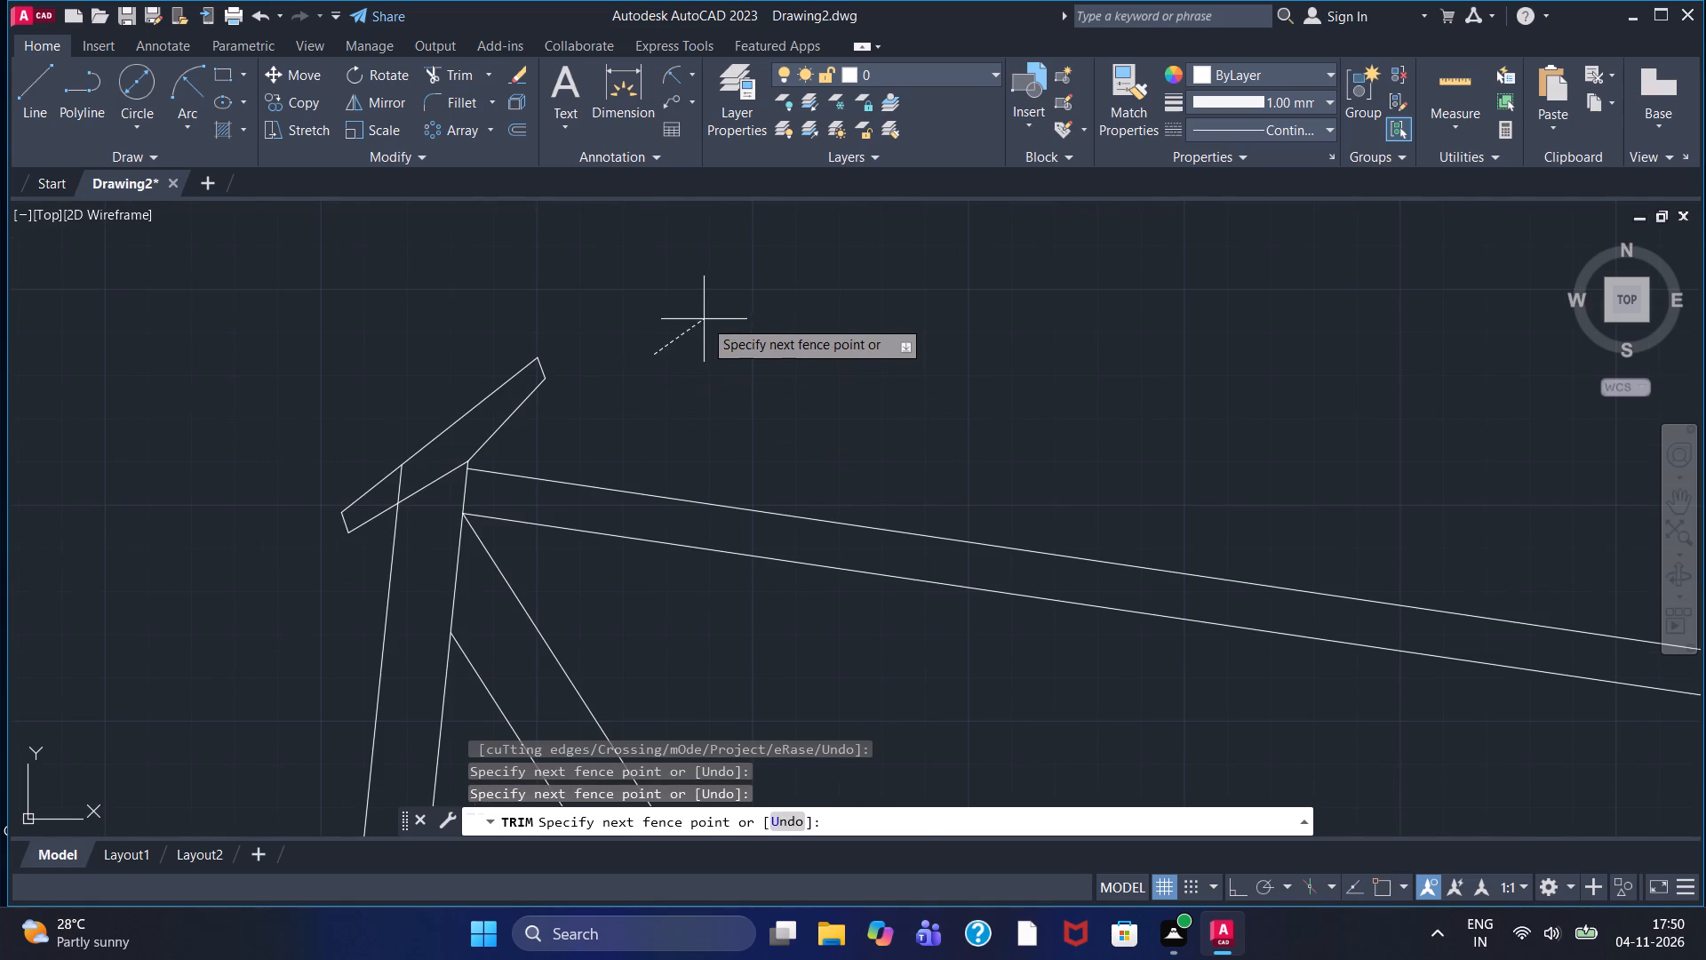
double_click(734, 361)
scroll(735, 357, down, 1)
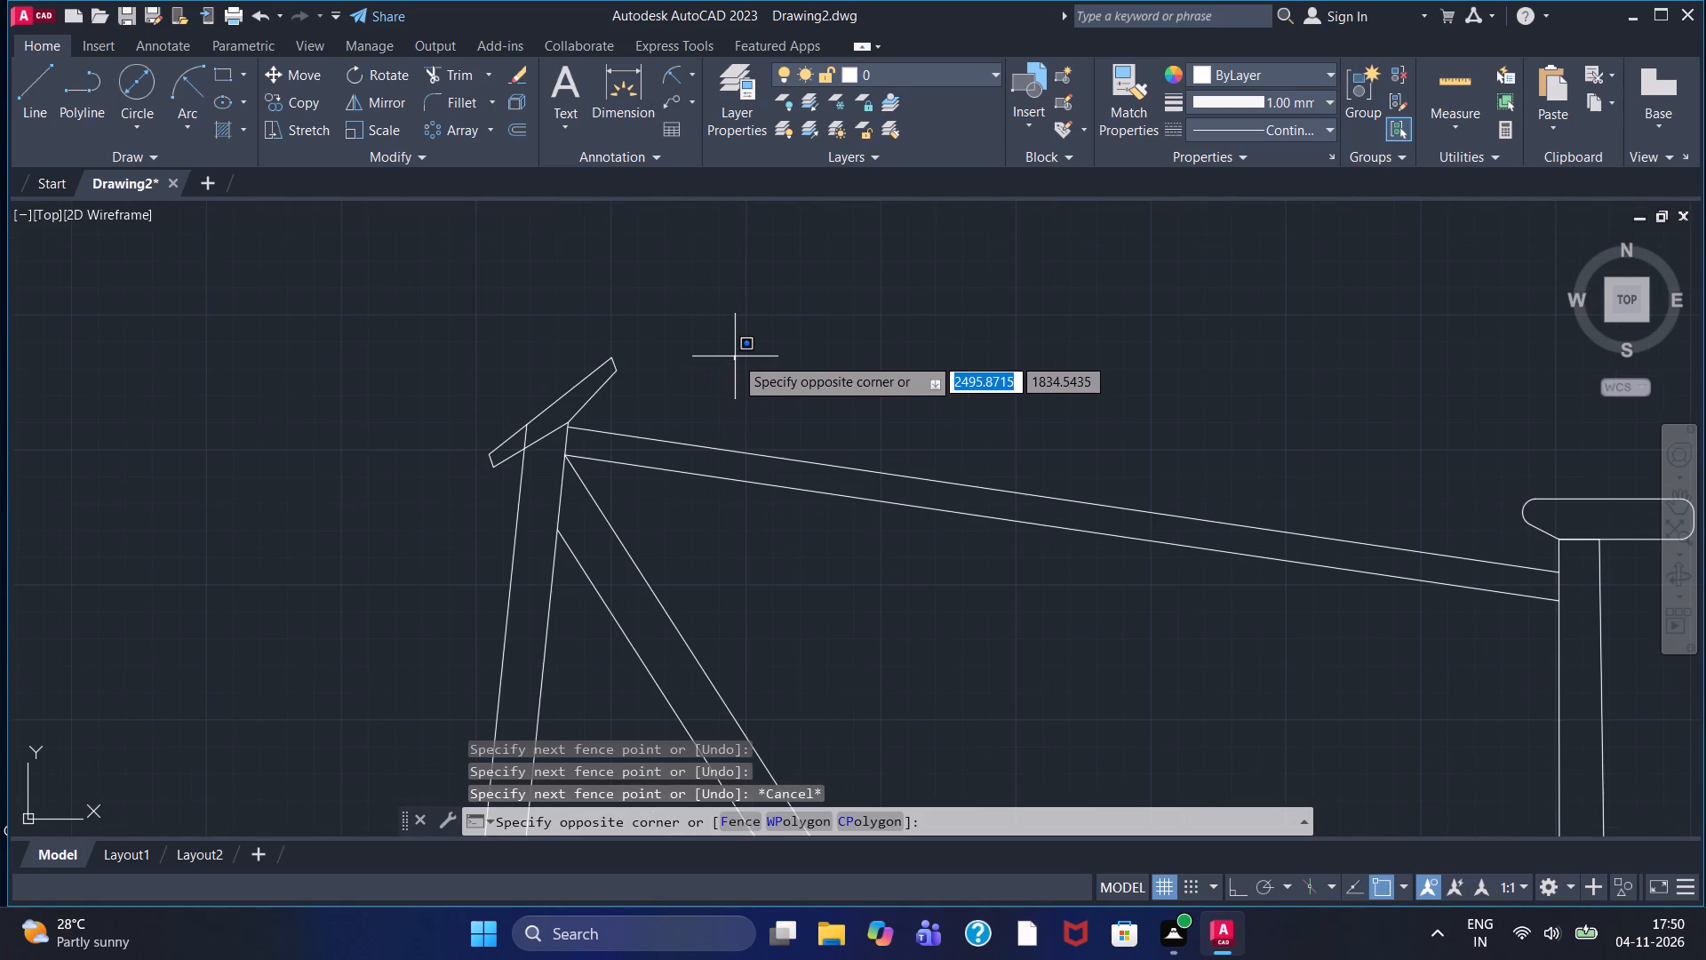
scroll(735, 356, up, 1)
scroll(735, 356, down, 1)
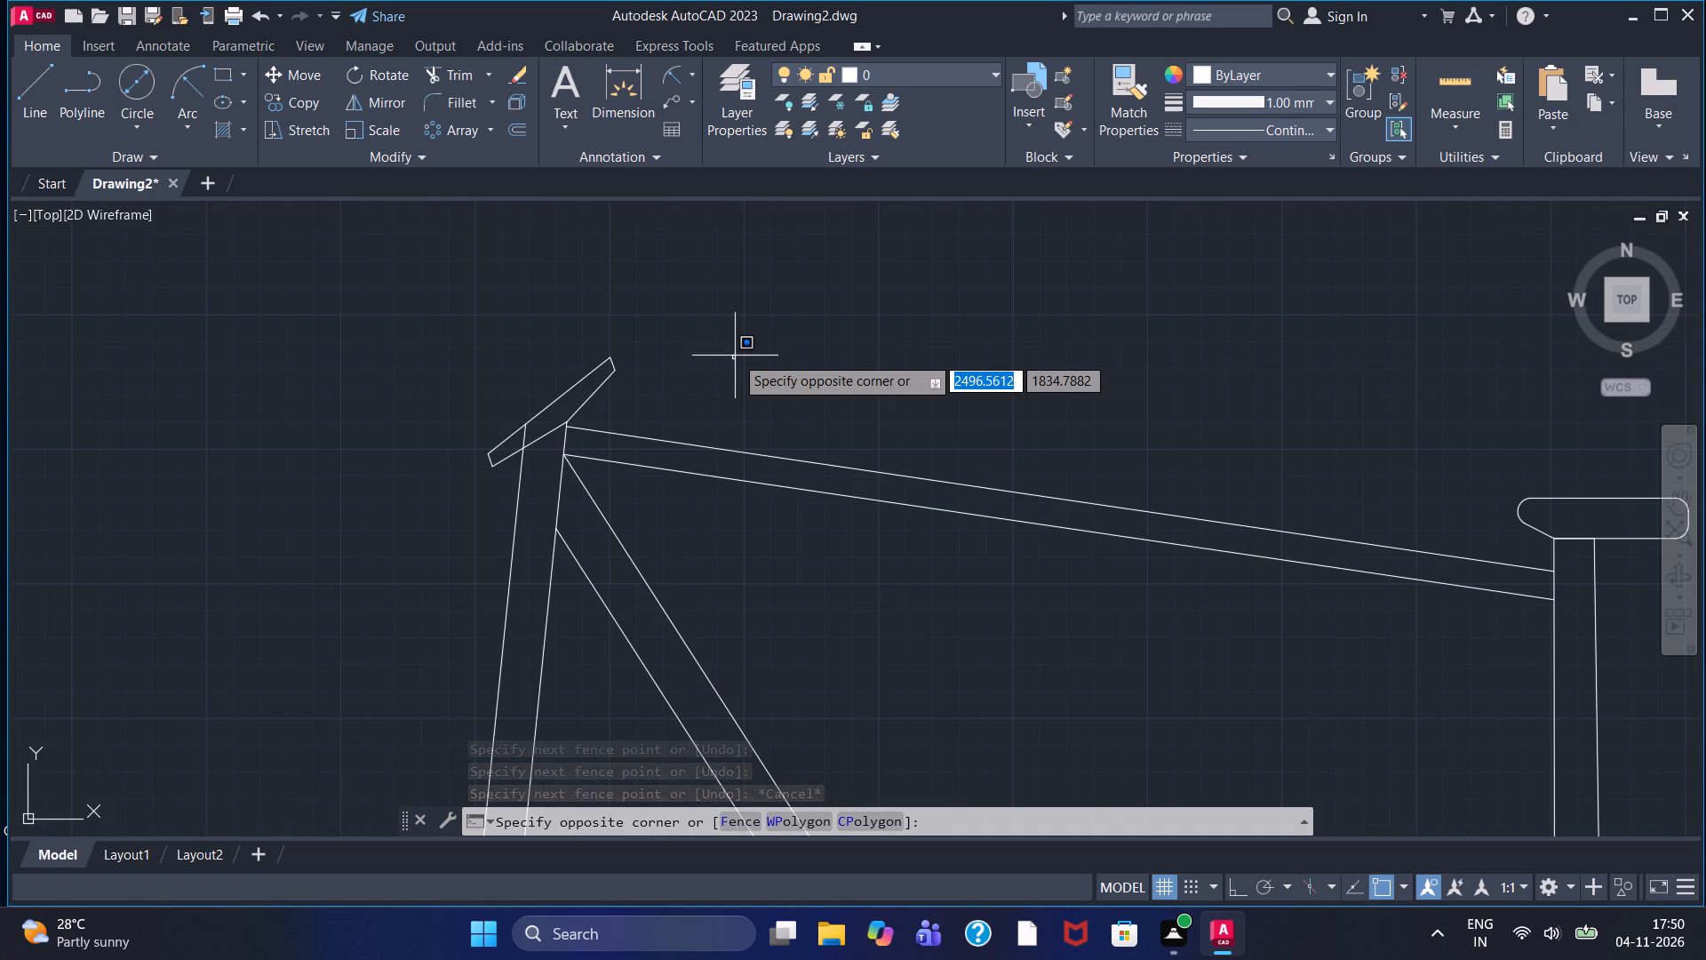
scroll(735, 356, down, 1)
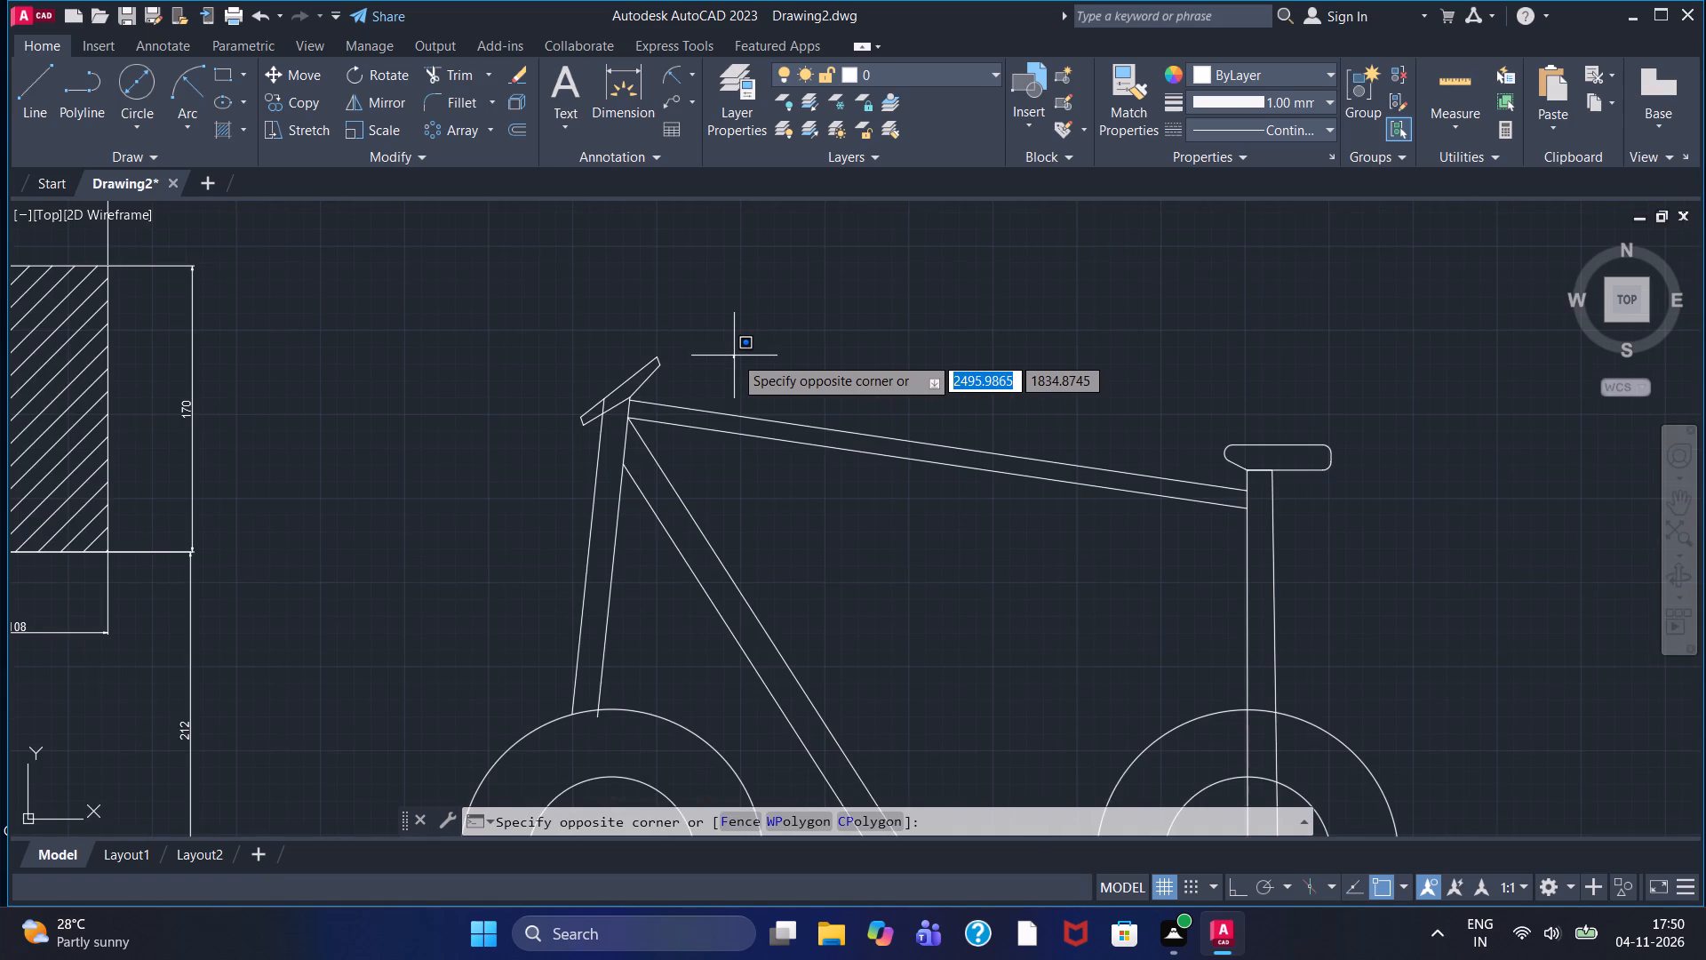
scroll(734, 356, up, 1)
scroll(734, 356, down, 1)
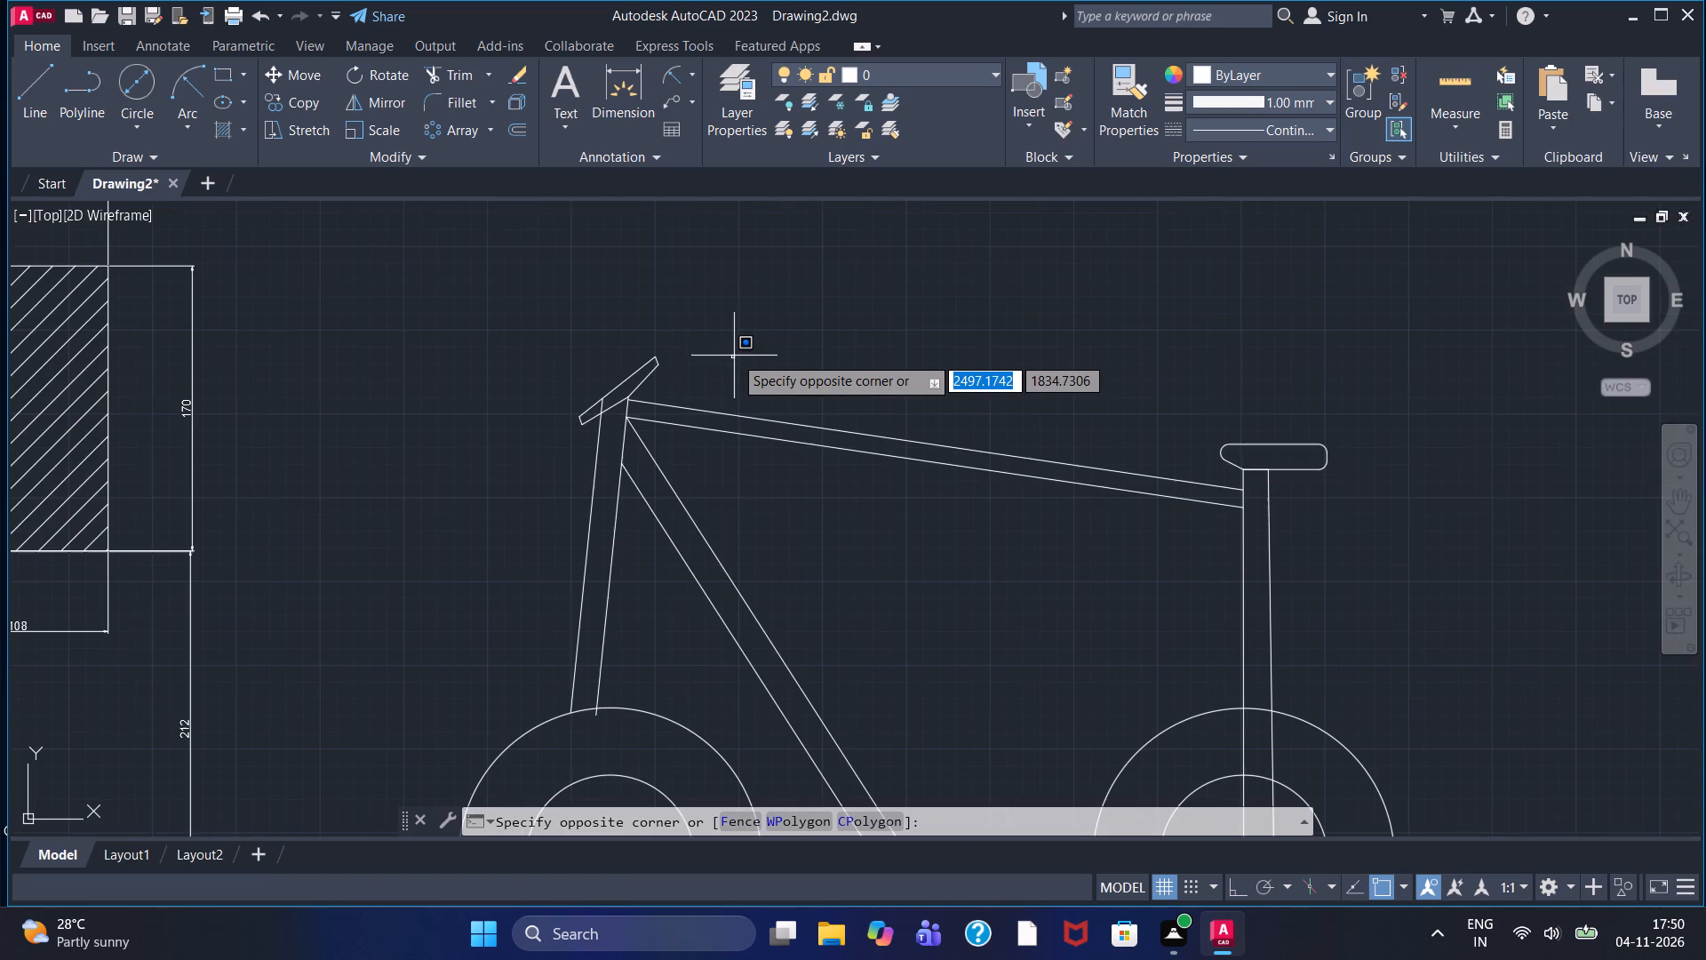
click(897, 319)
Examine the whole bicycle figure beside the hatched figures.
scroll(909, 320, down, 1)
middle_drag(909, 320, 744, 312)
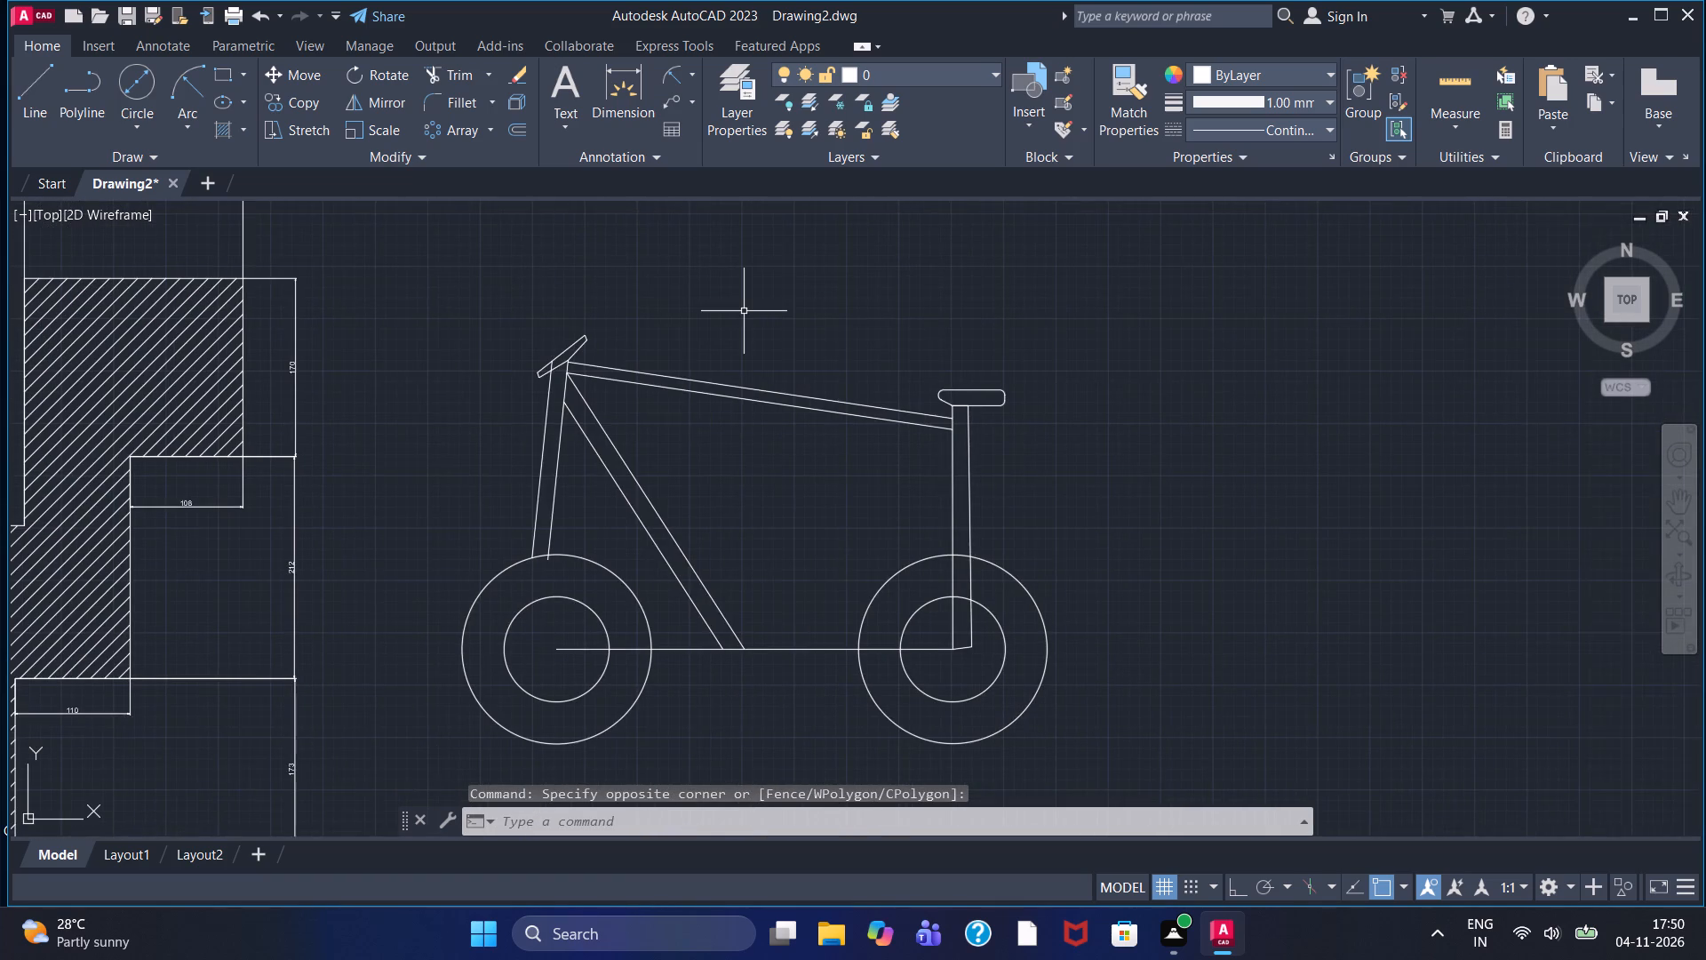
scroll(744, 310, down, 1)
scroll(744, 310, up, 1)
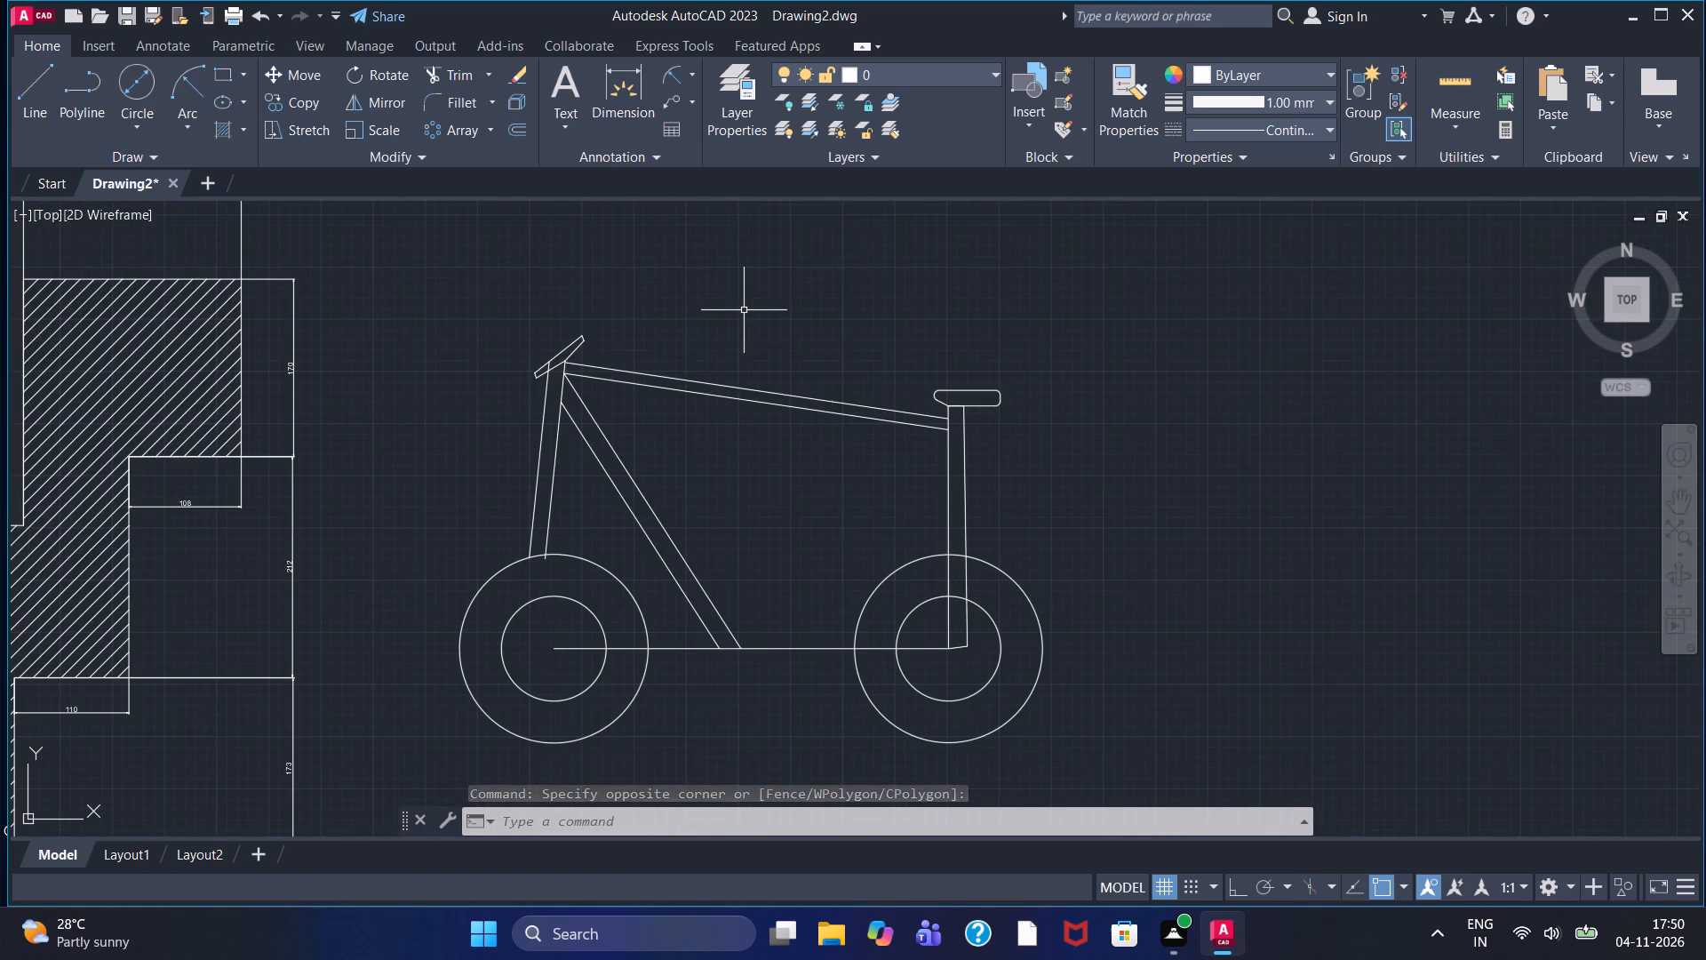
scroll(744, 310, up, 1)
scroll(744, 310, down, 1)
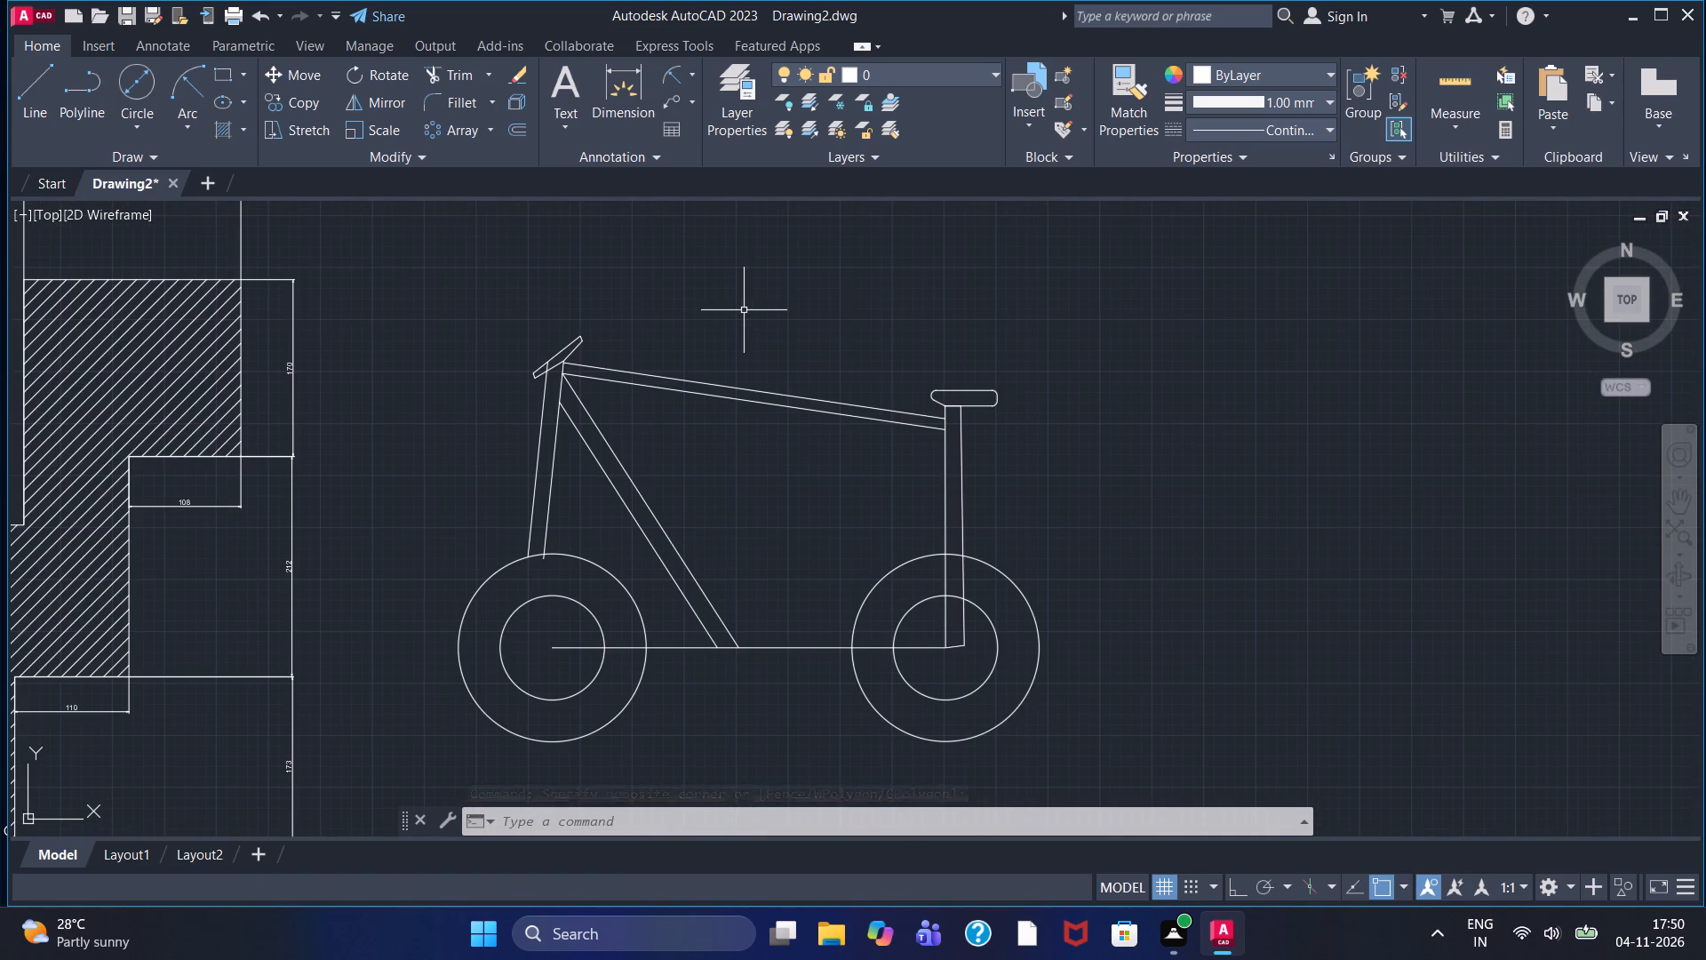
scroll(876, 322, down, 1)
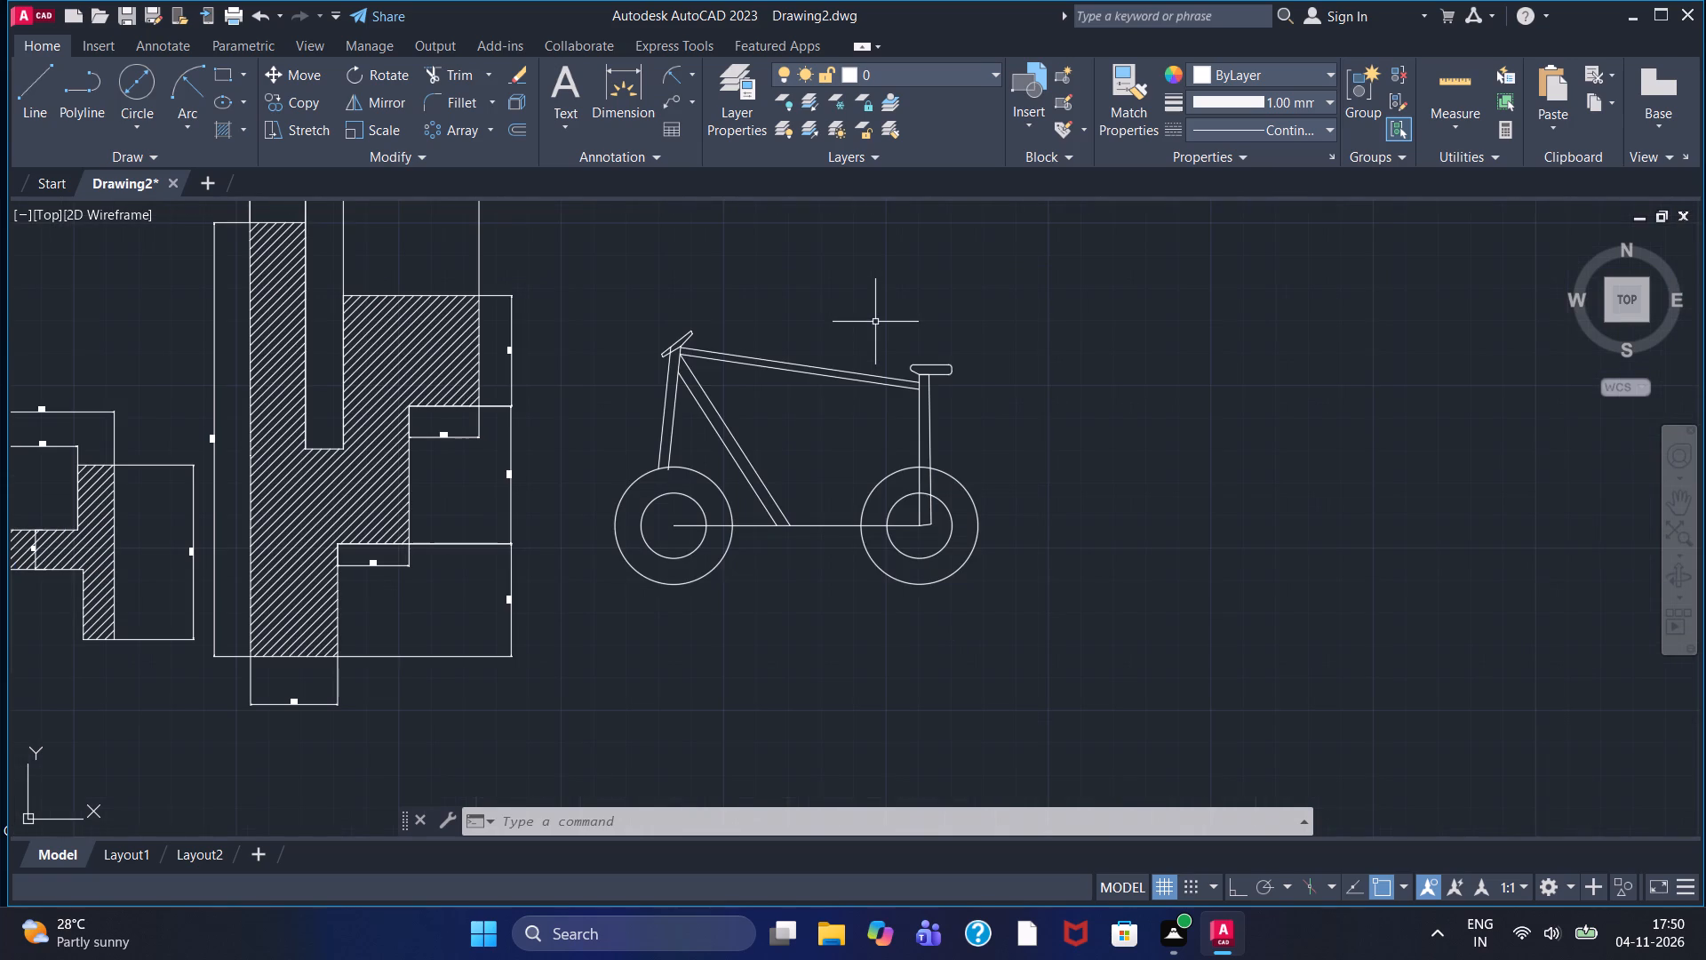
Examine the finished bicycle figure, including its frame, handlebar, saddle and wheels.
scroll(870, 321, up, 1)
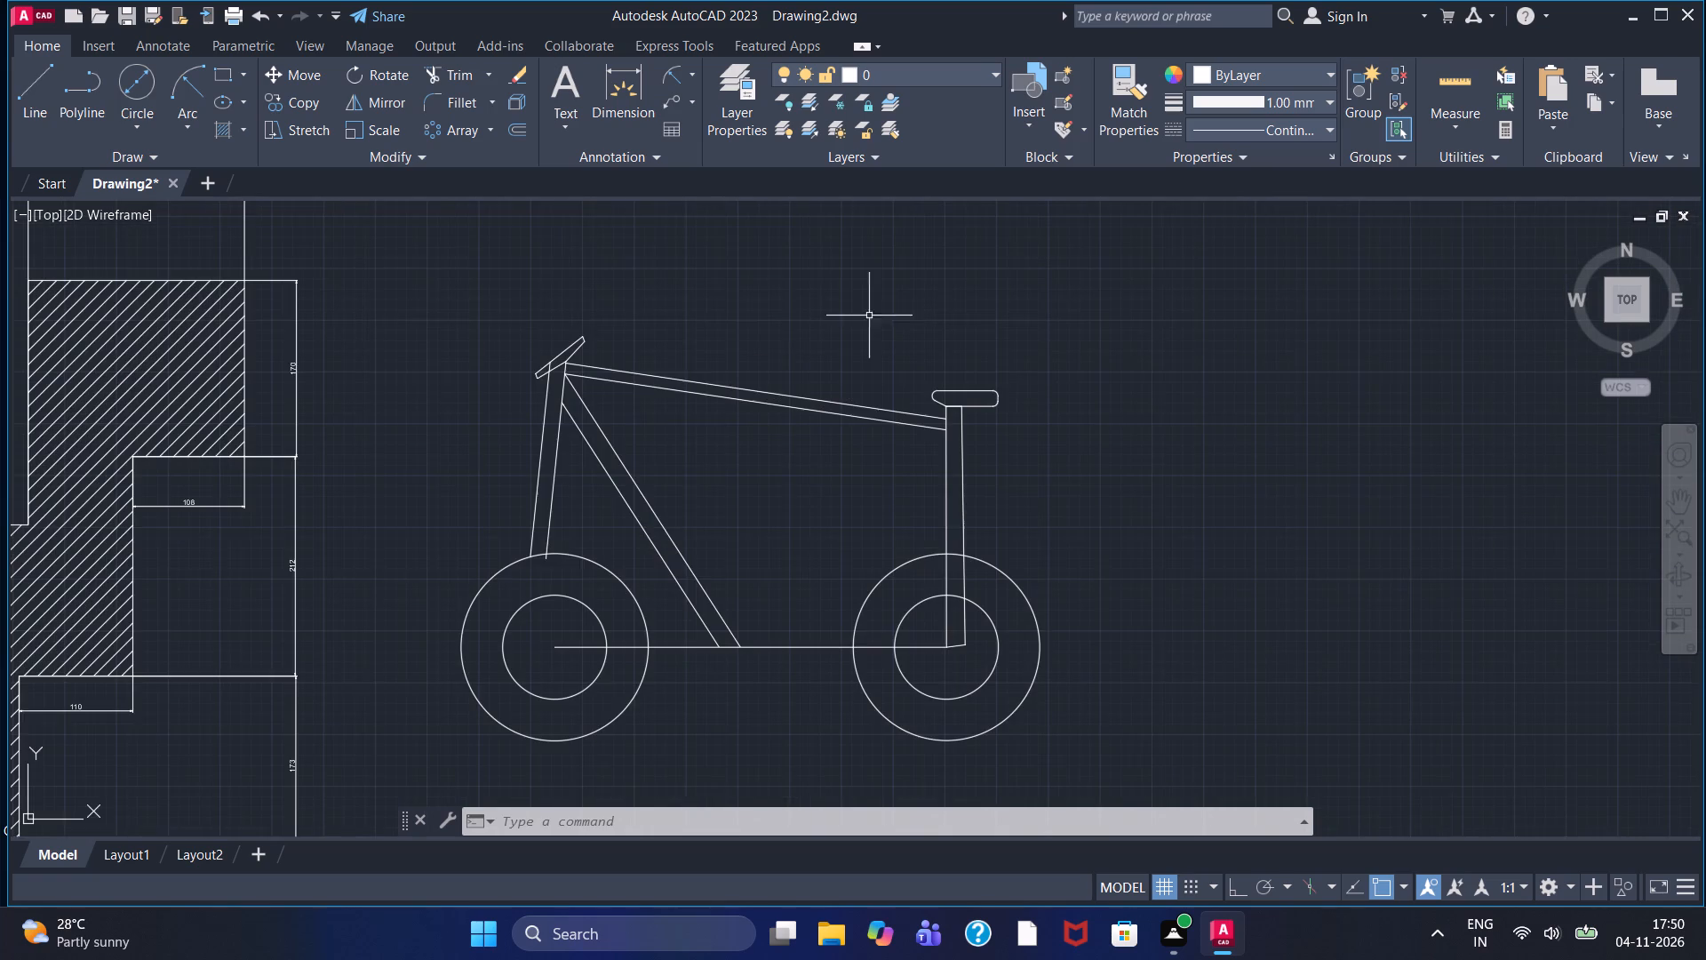
middle_drag(866, 301, 826, 354)
scroll(764, 340, up, 1)
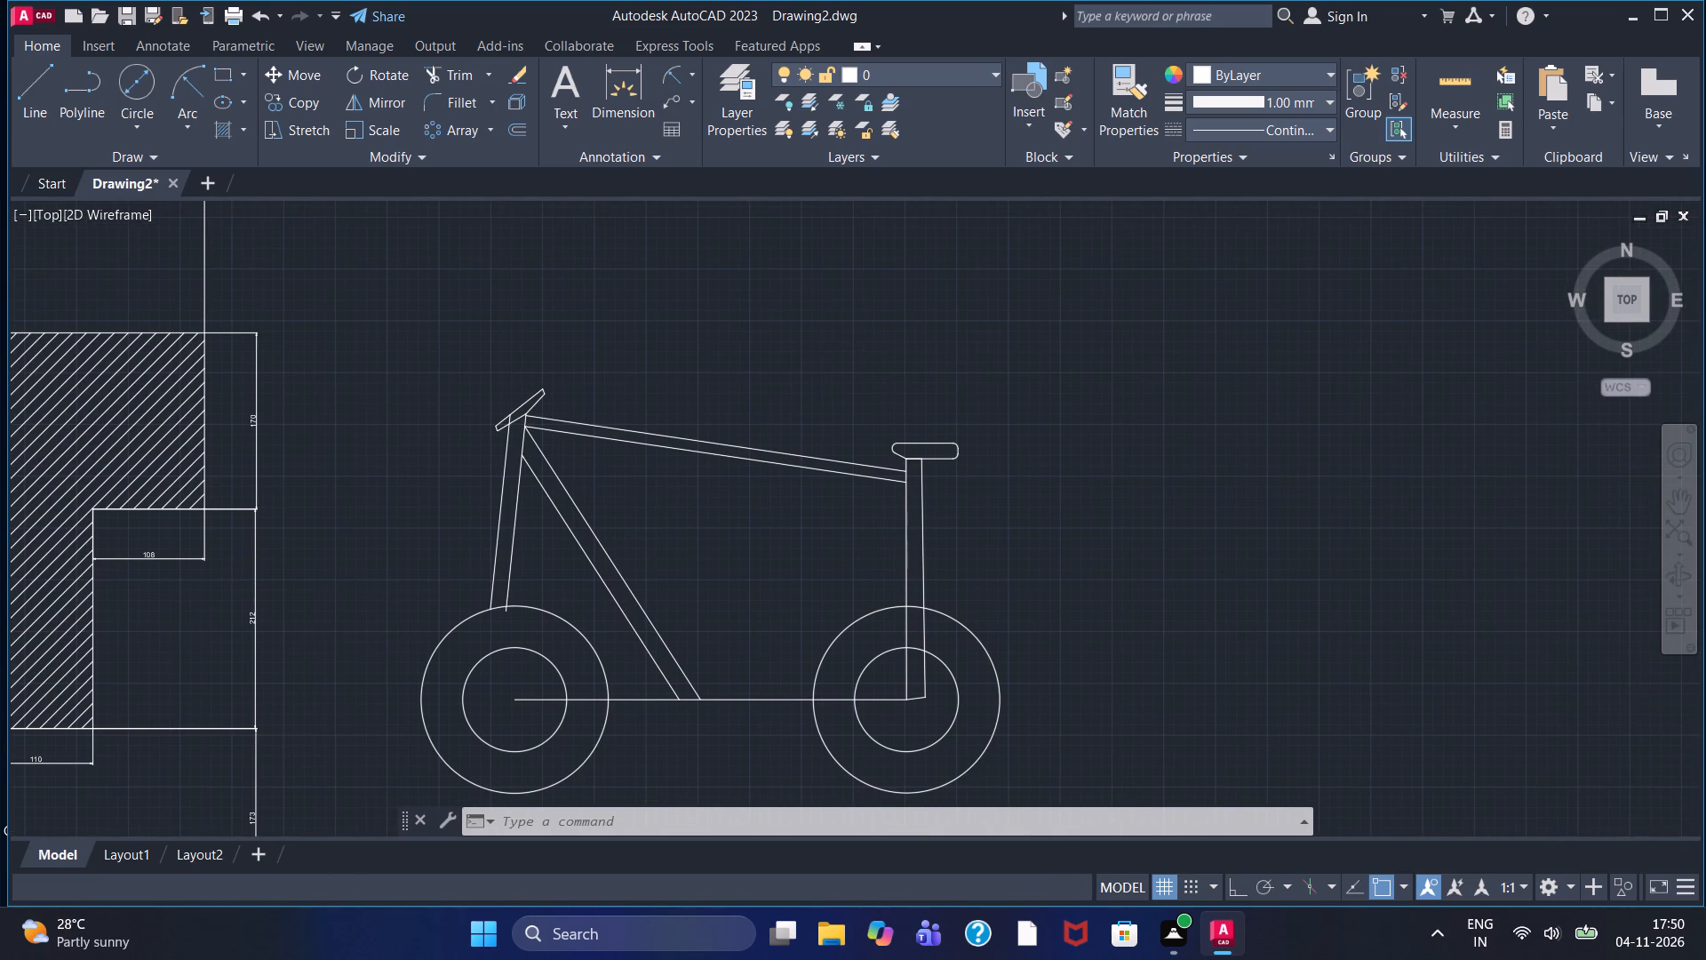
scroll(764, 340, down, 1)
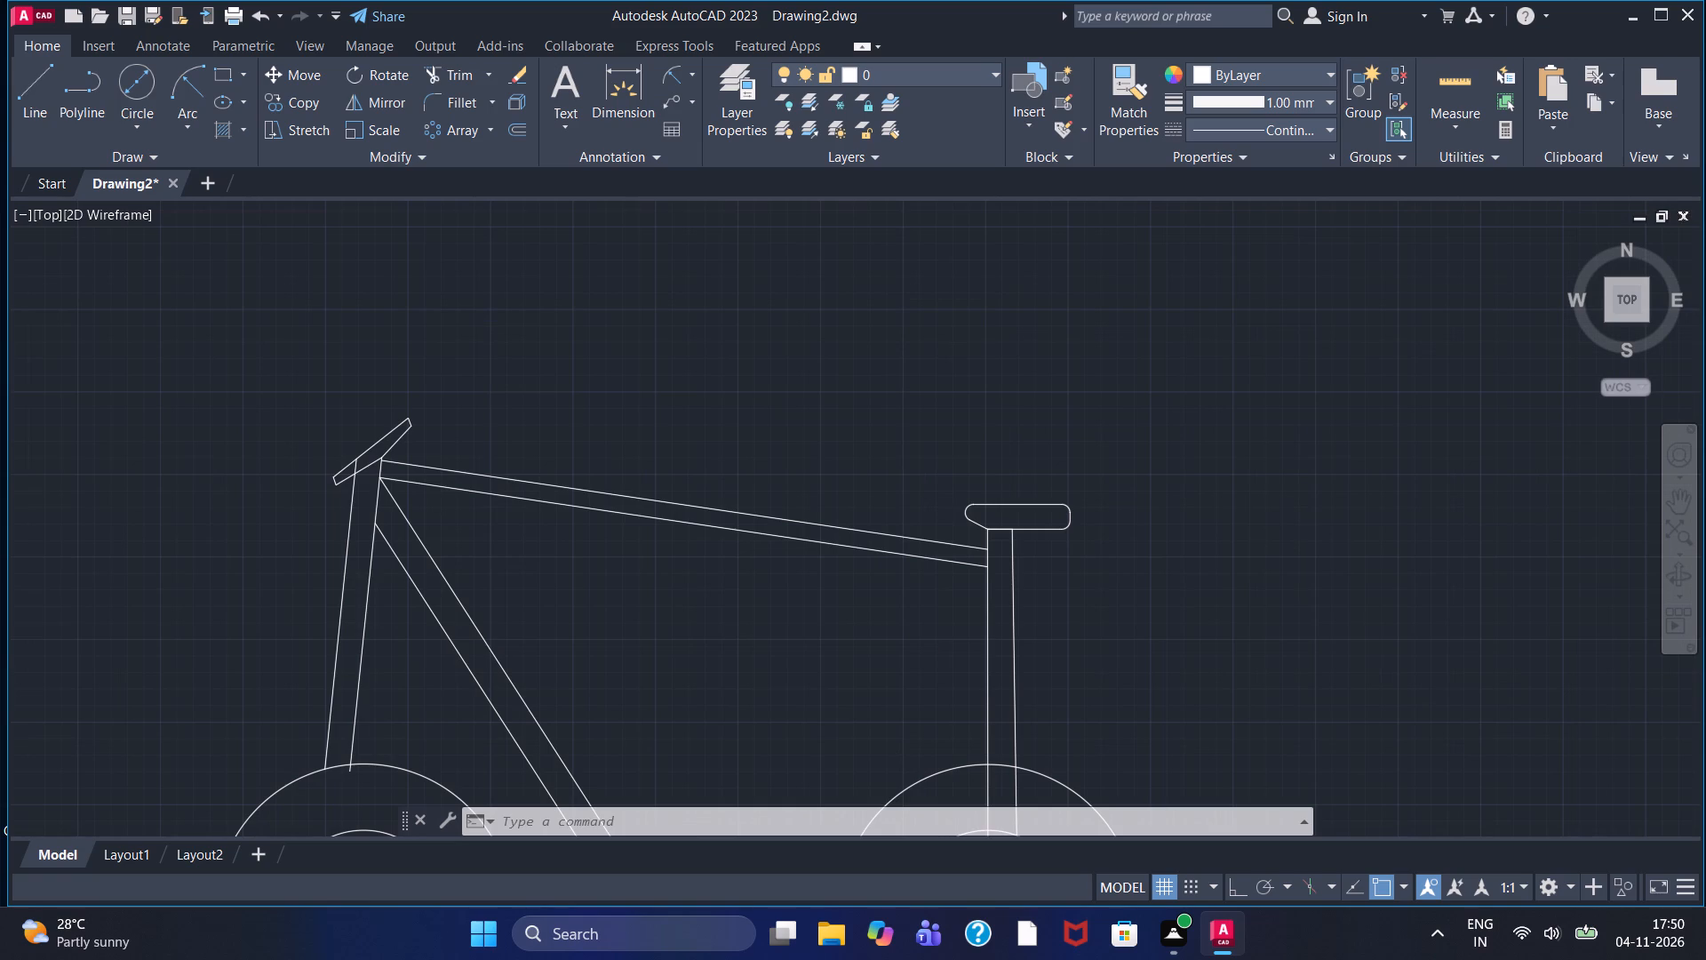
scroll(764, 340, up, 1)
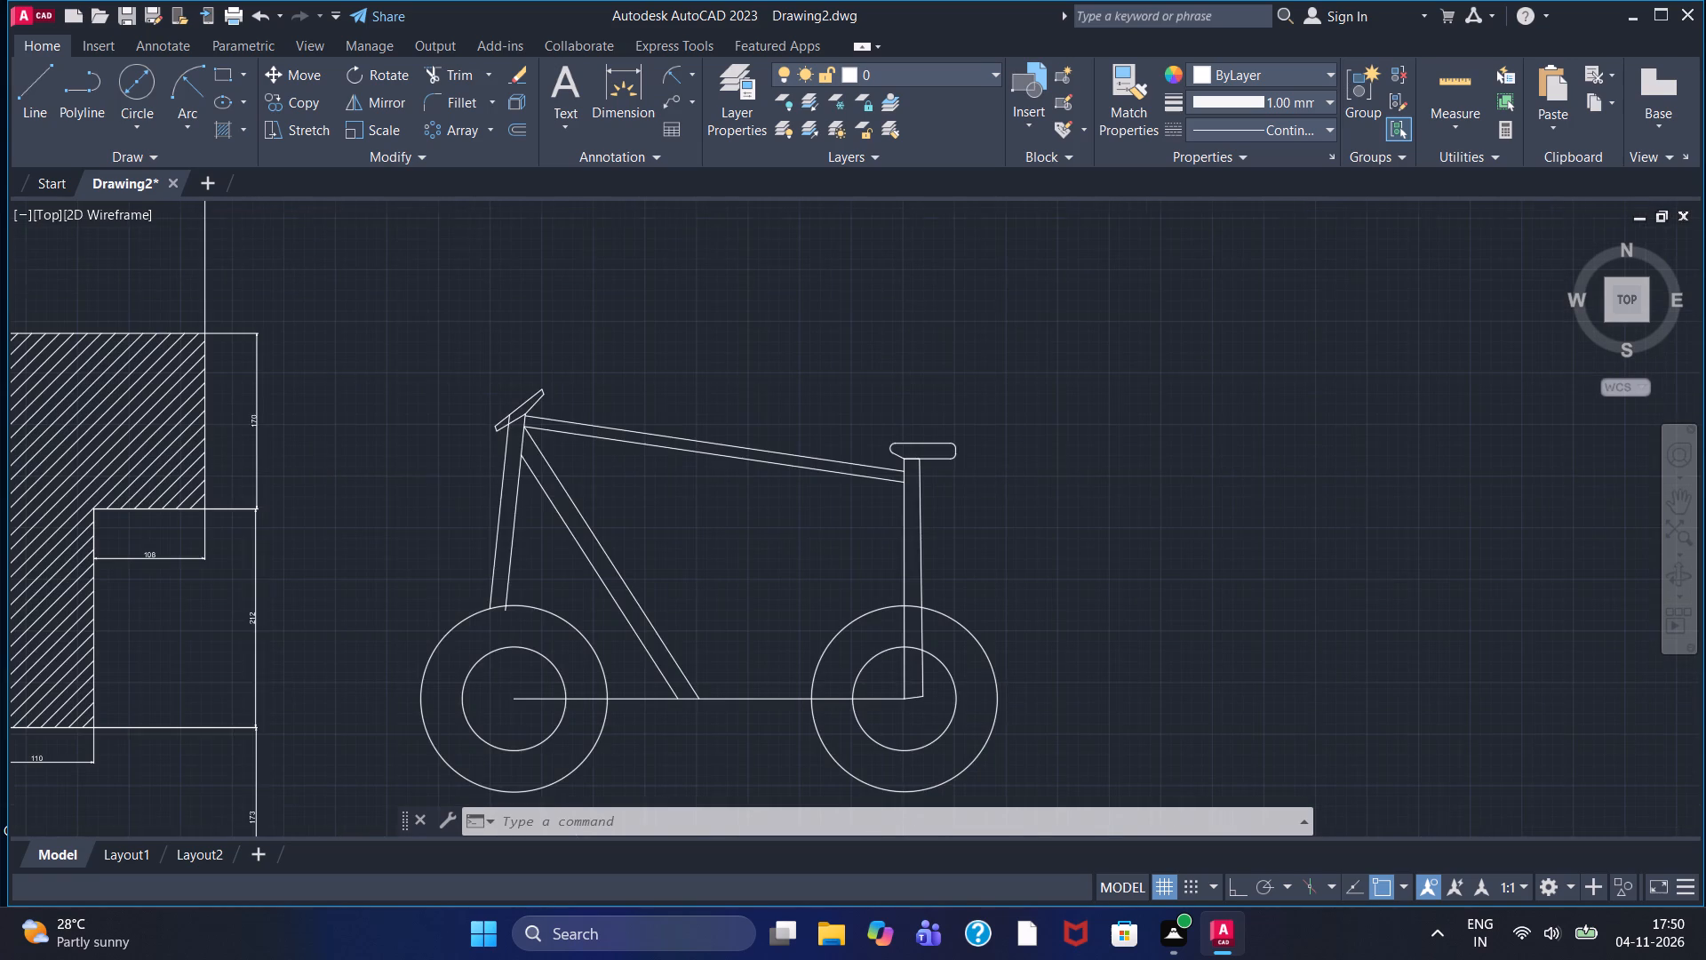
scroll(764, 340, down, 1)
scroll(764, 340, up, 1)
scroll(764, 340, down, 1)
middle_drag(752, 412, 865, 346)
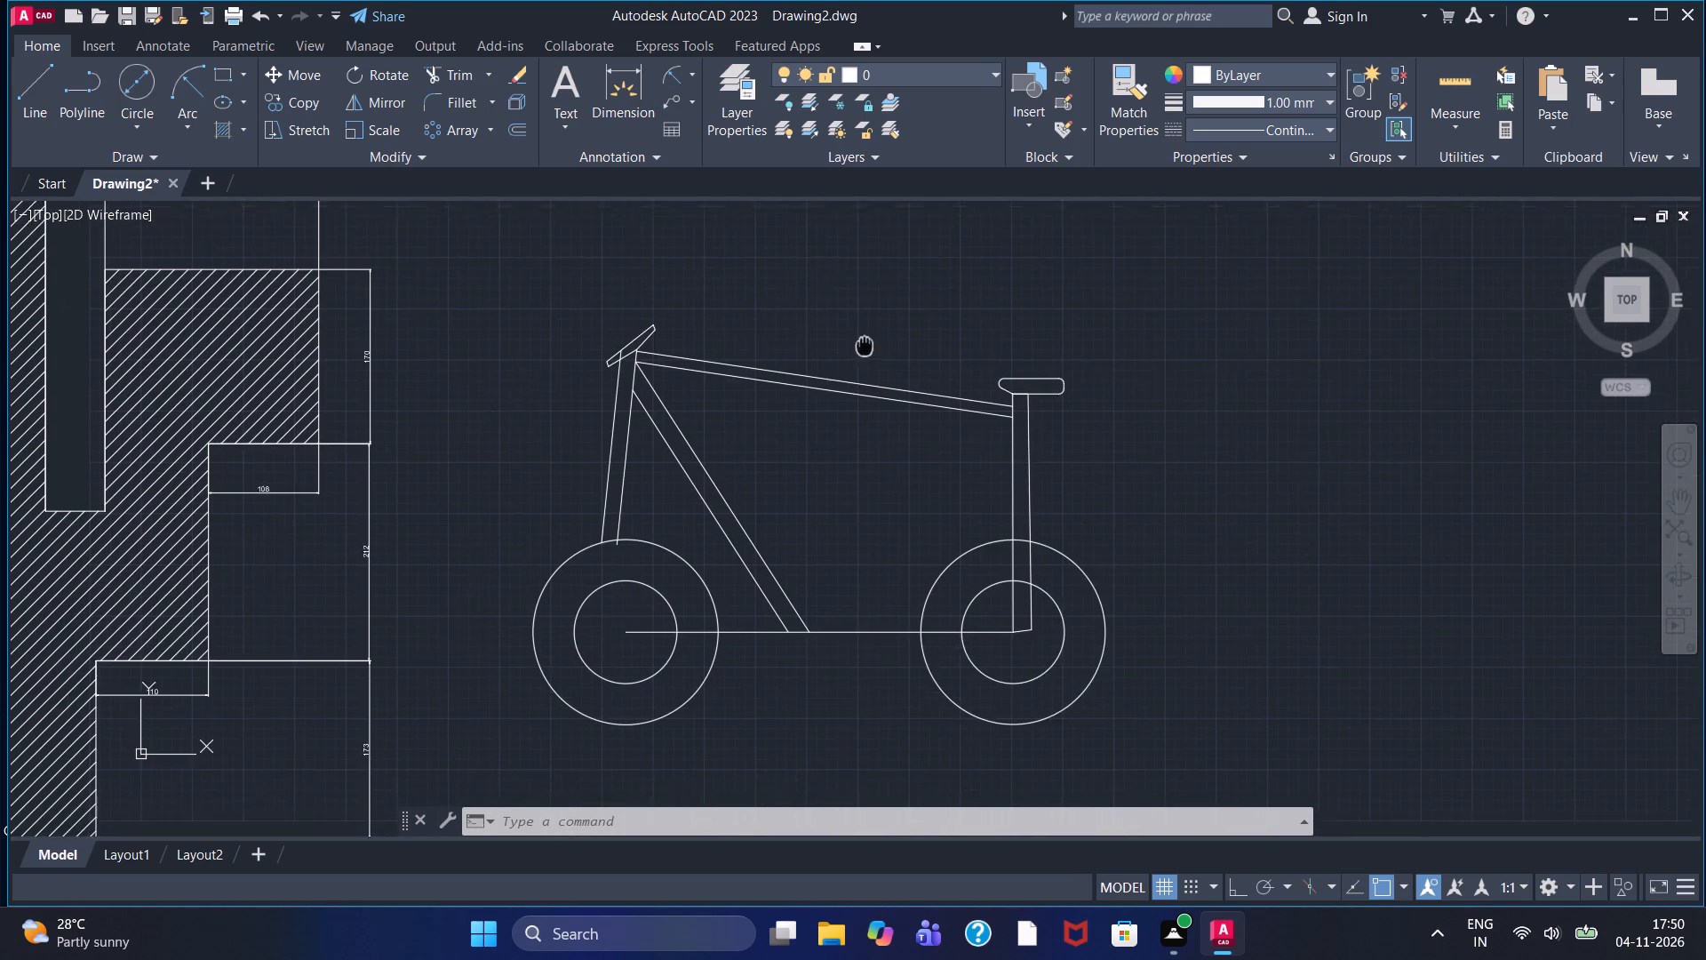
middle_drag(833, 380, 865, 353)
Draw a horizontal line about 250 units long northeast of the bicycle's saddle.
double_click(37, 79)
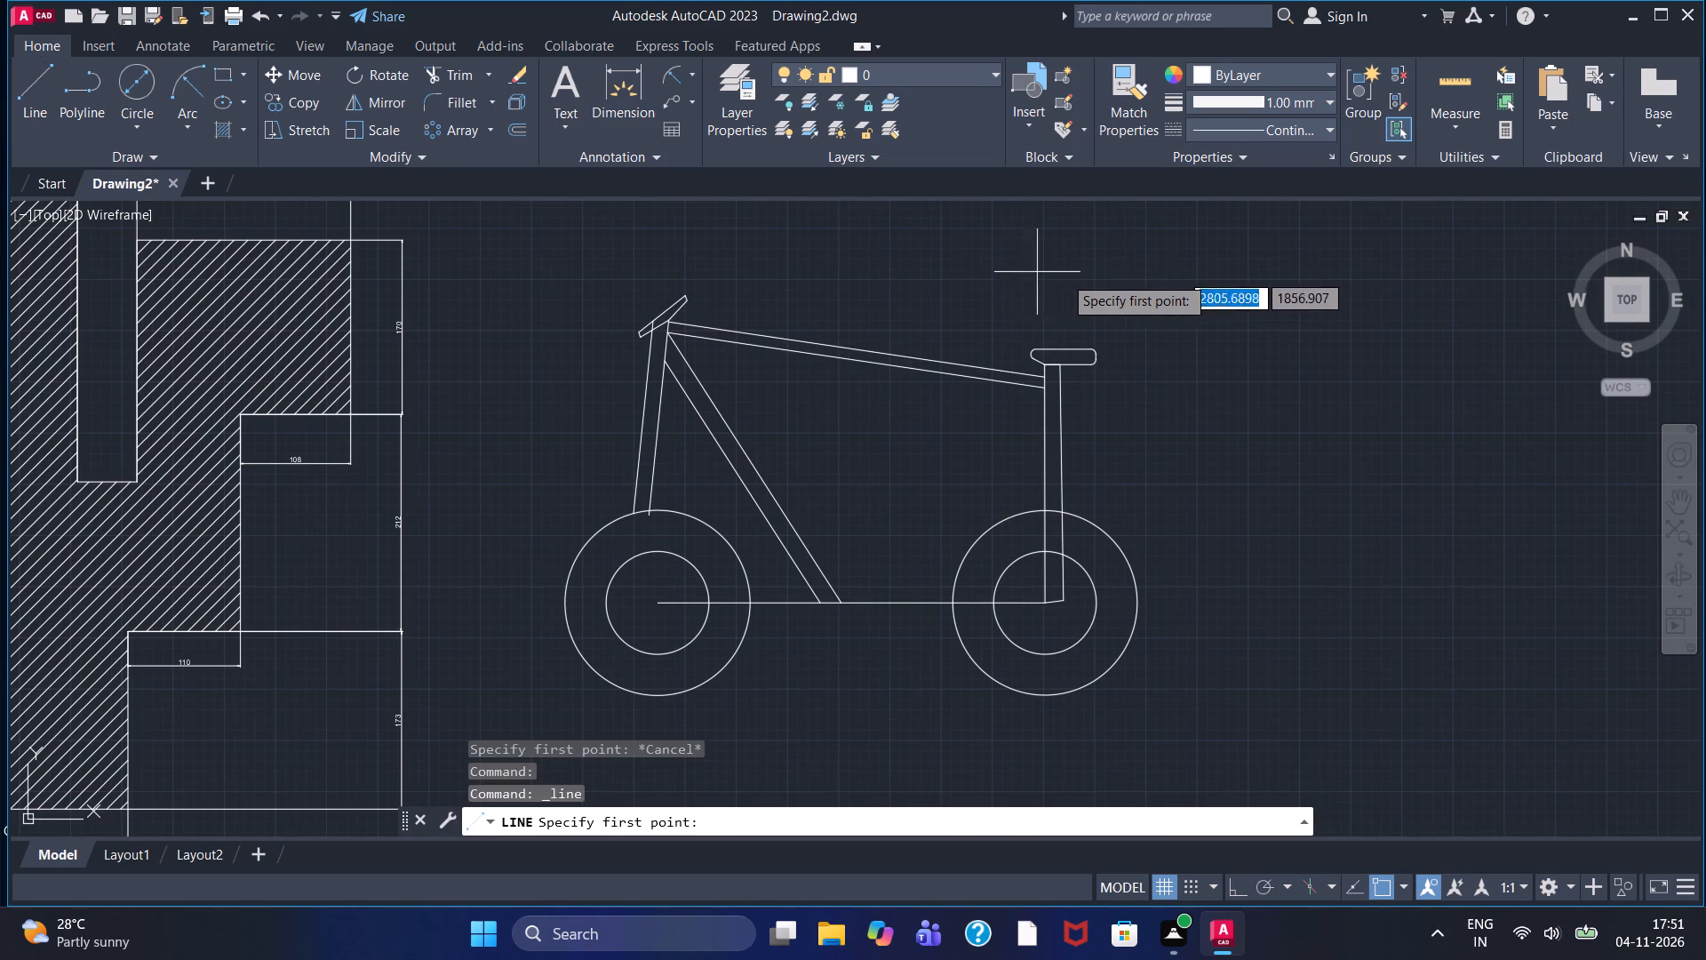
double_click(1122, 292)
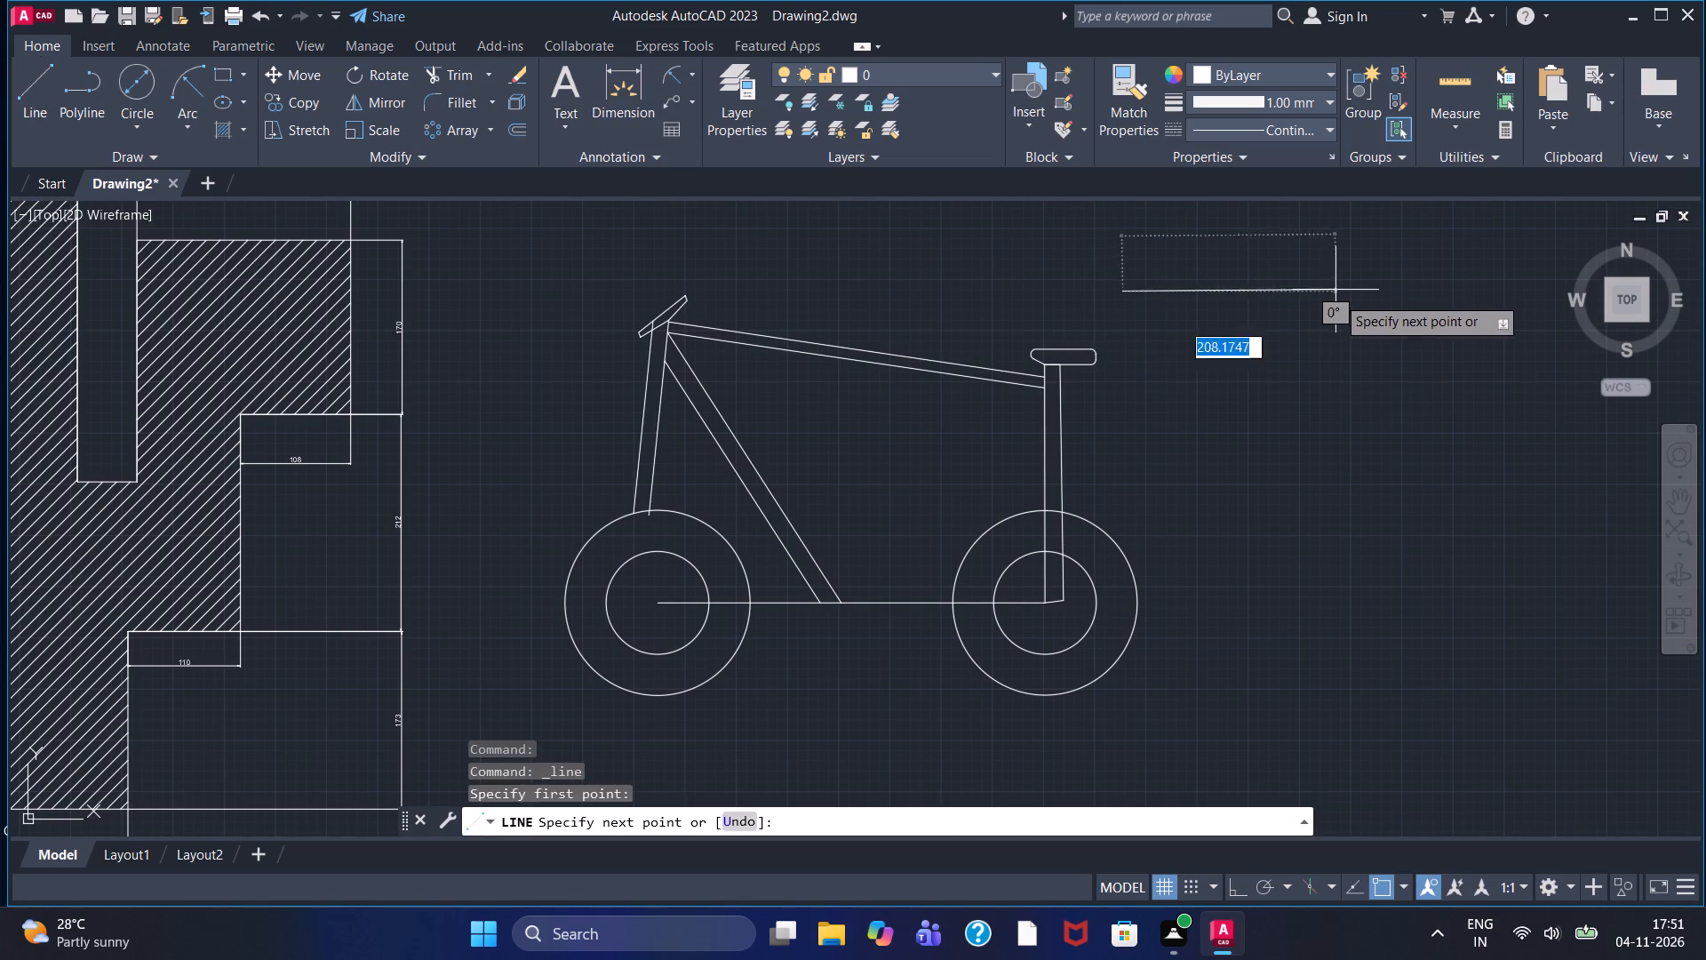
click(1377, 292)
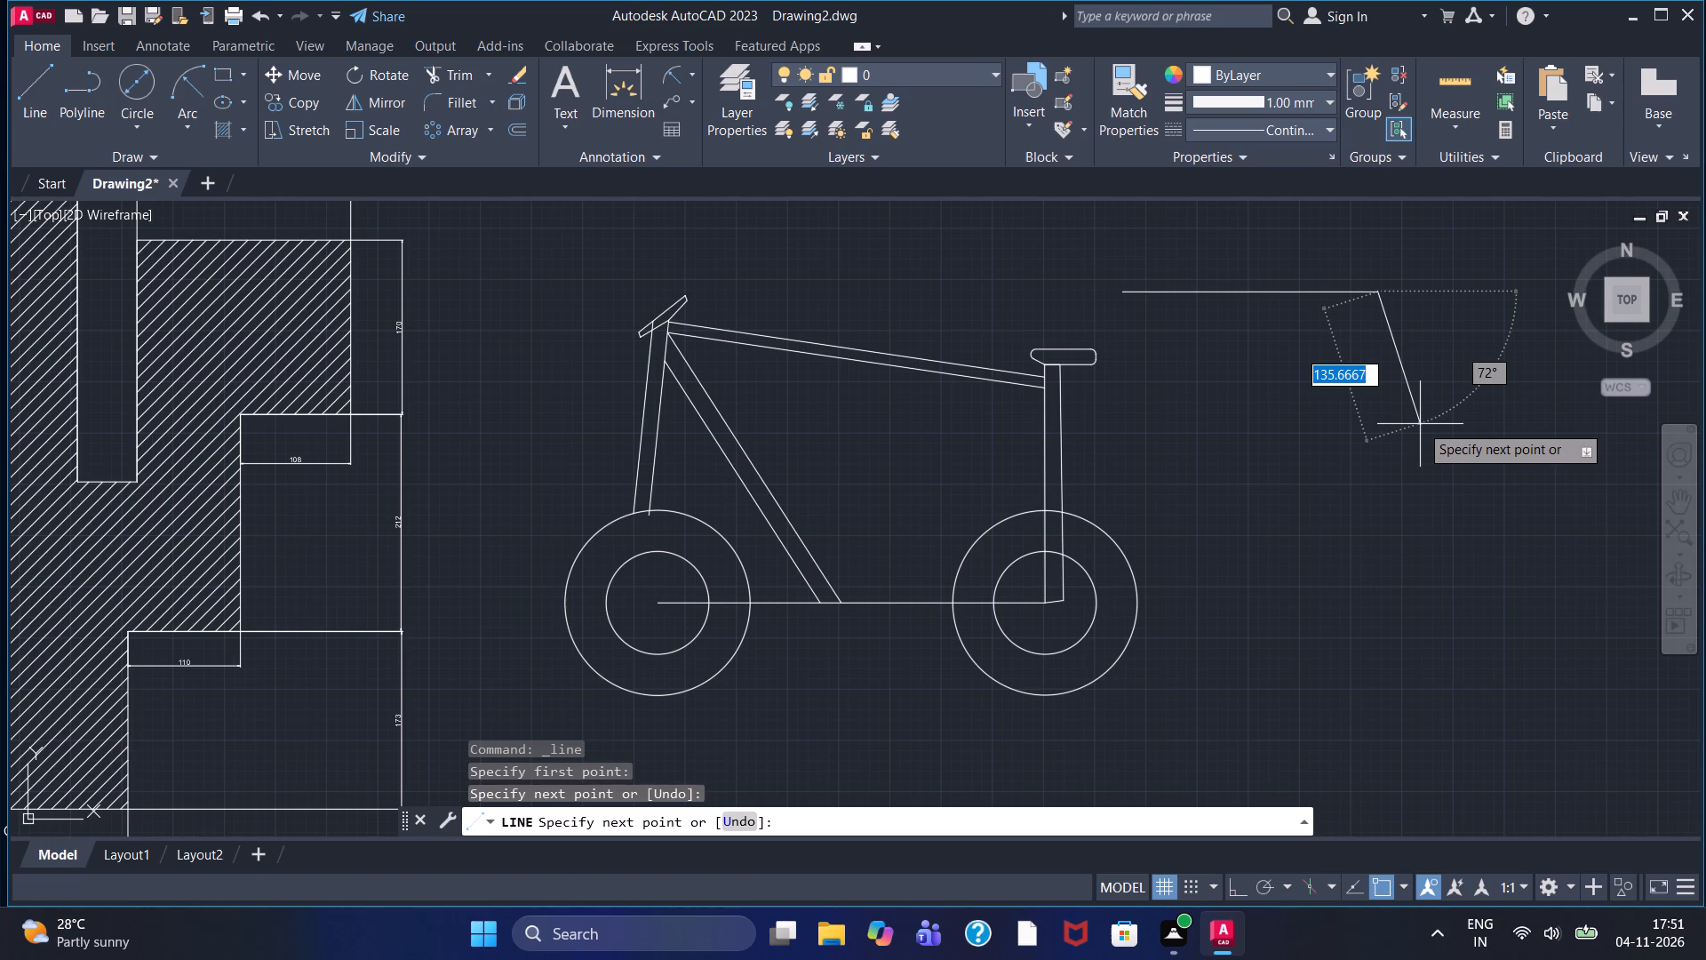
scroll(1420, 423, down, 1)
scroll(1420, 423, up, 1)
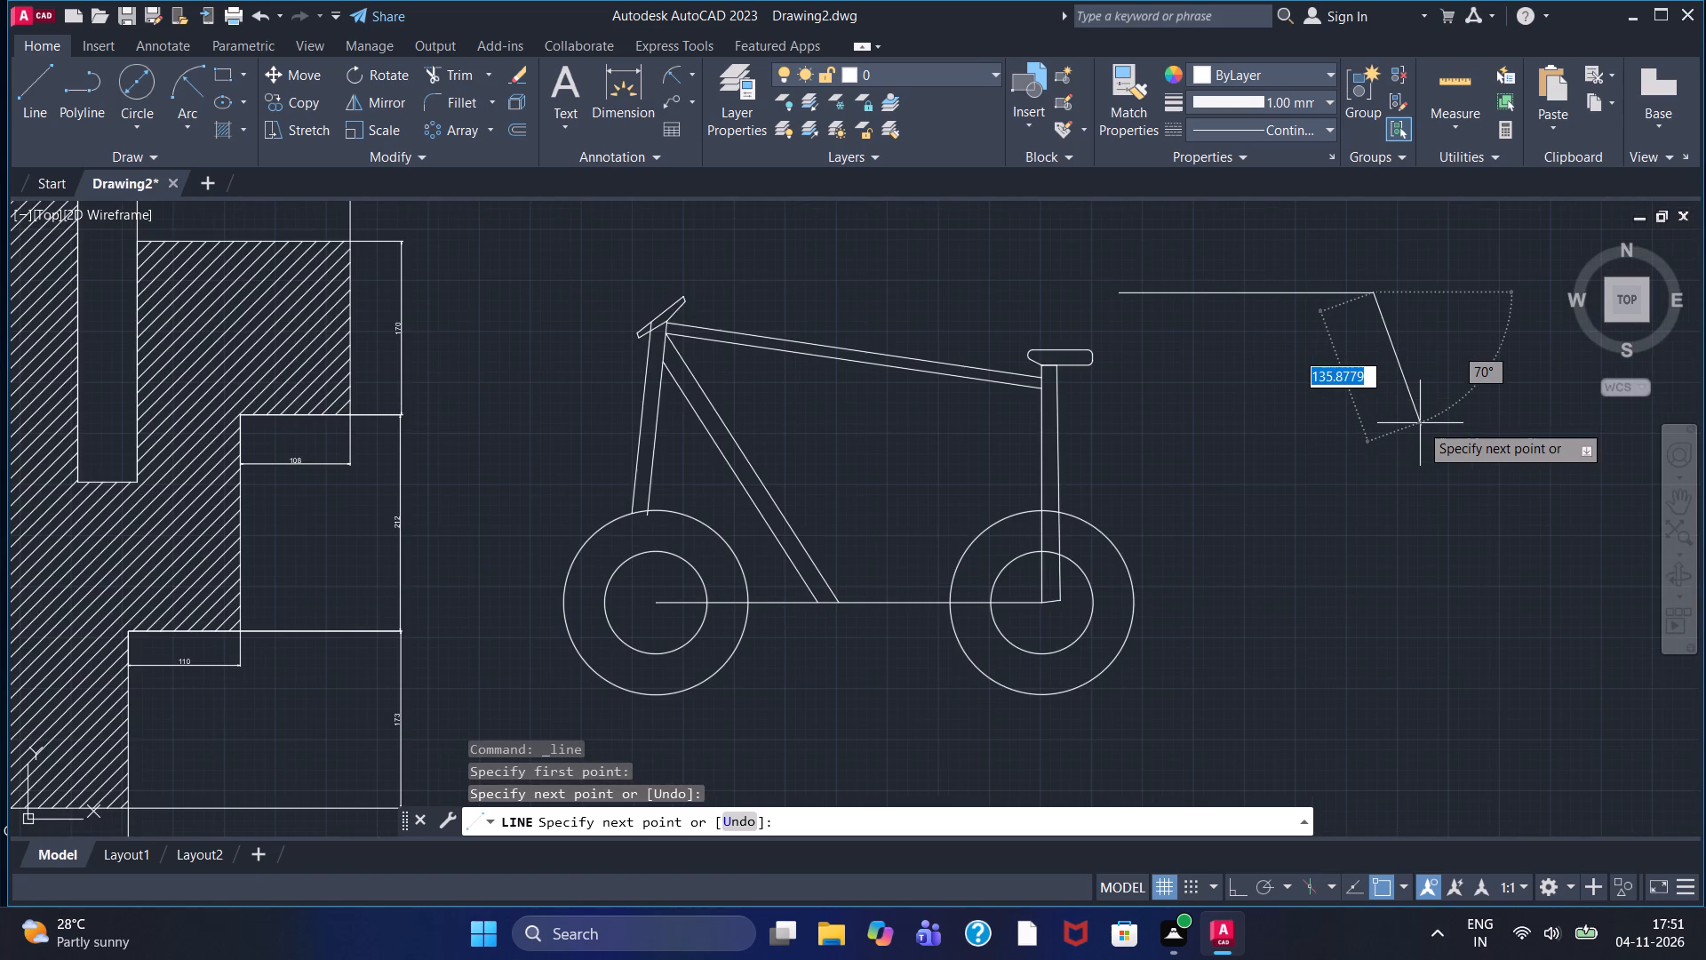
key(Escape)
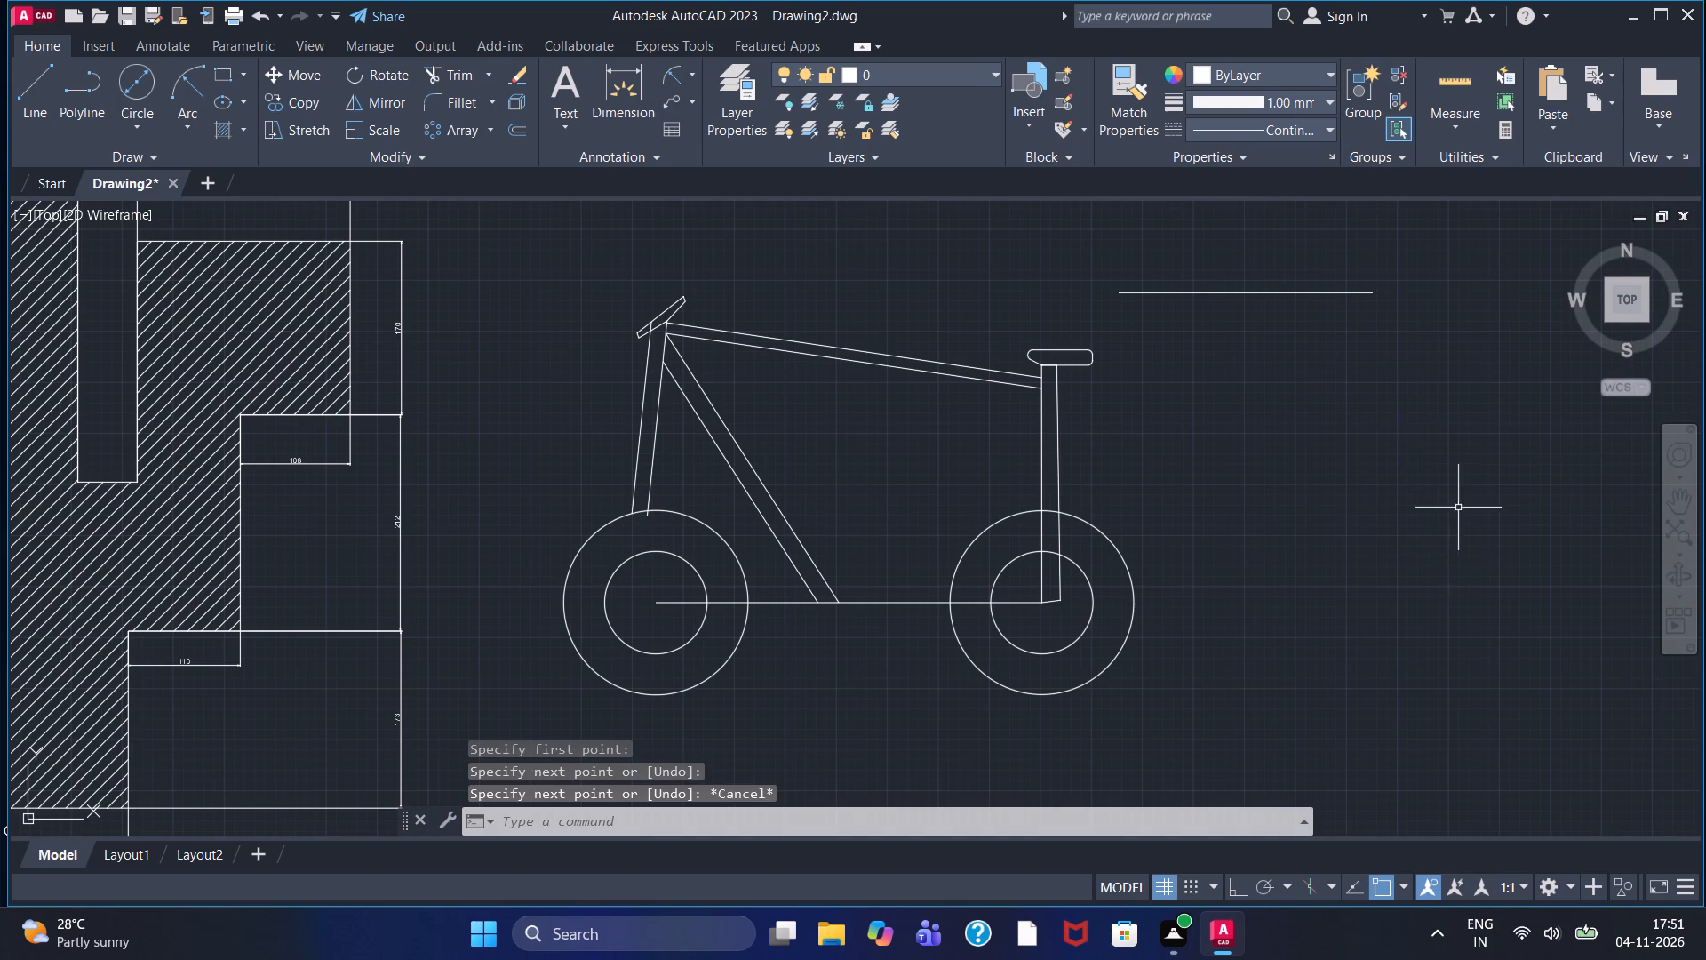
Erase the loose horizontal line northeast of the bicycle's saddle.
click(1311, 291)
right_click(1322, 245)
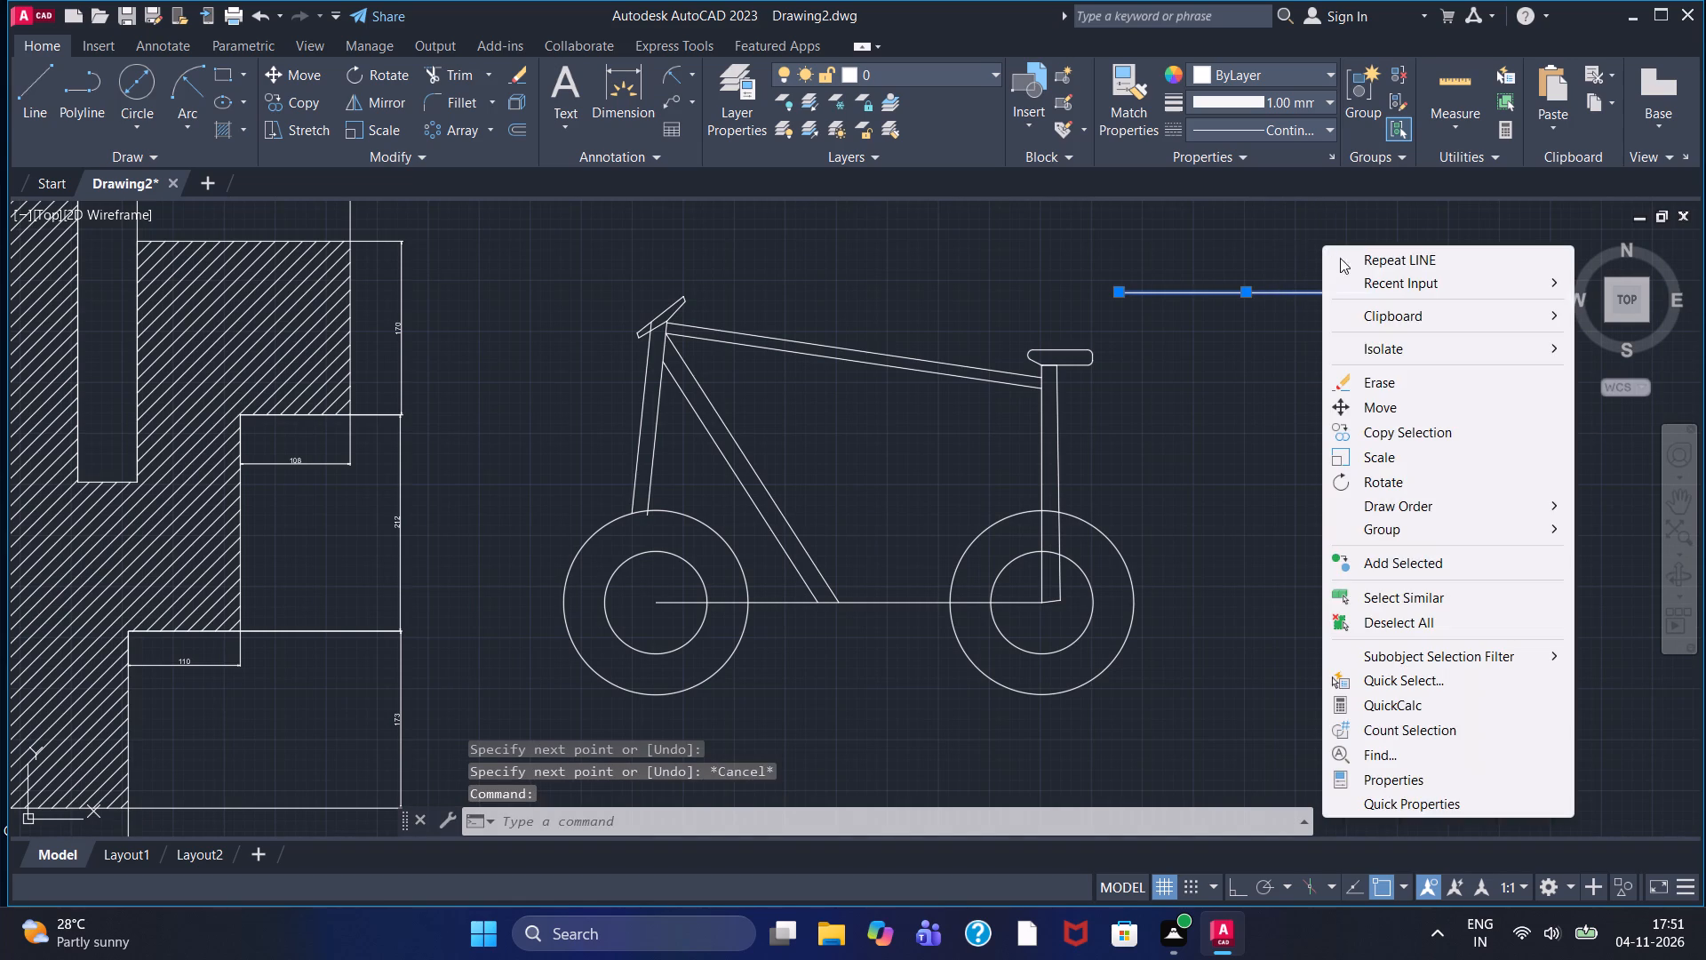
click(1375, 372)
Examine the whole drawing with the hatched figures, the tractor and the bicycle.
scroll(1330, 370, down, 1)
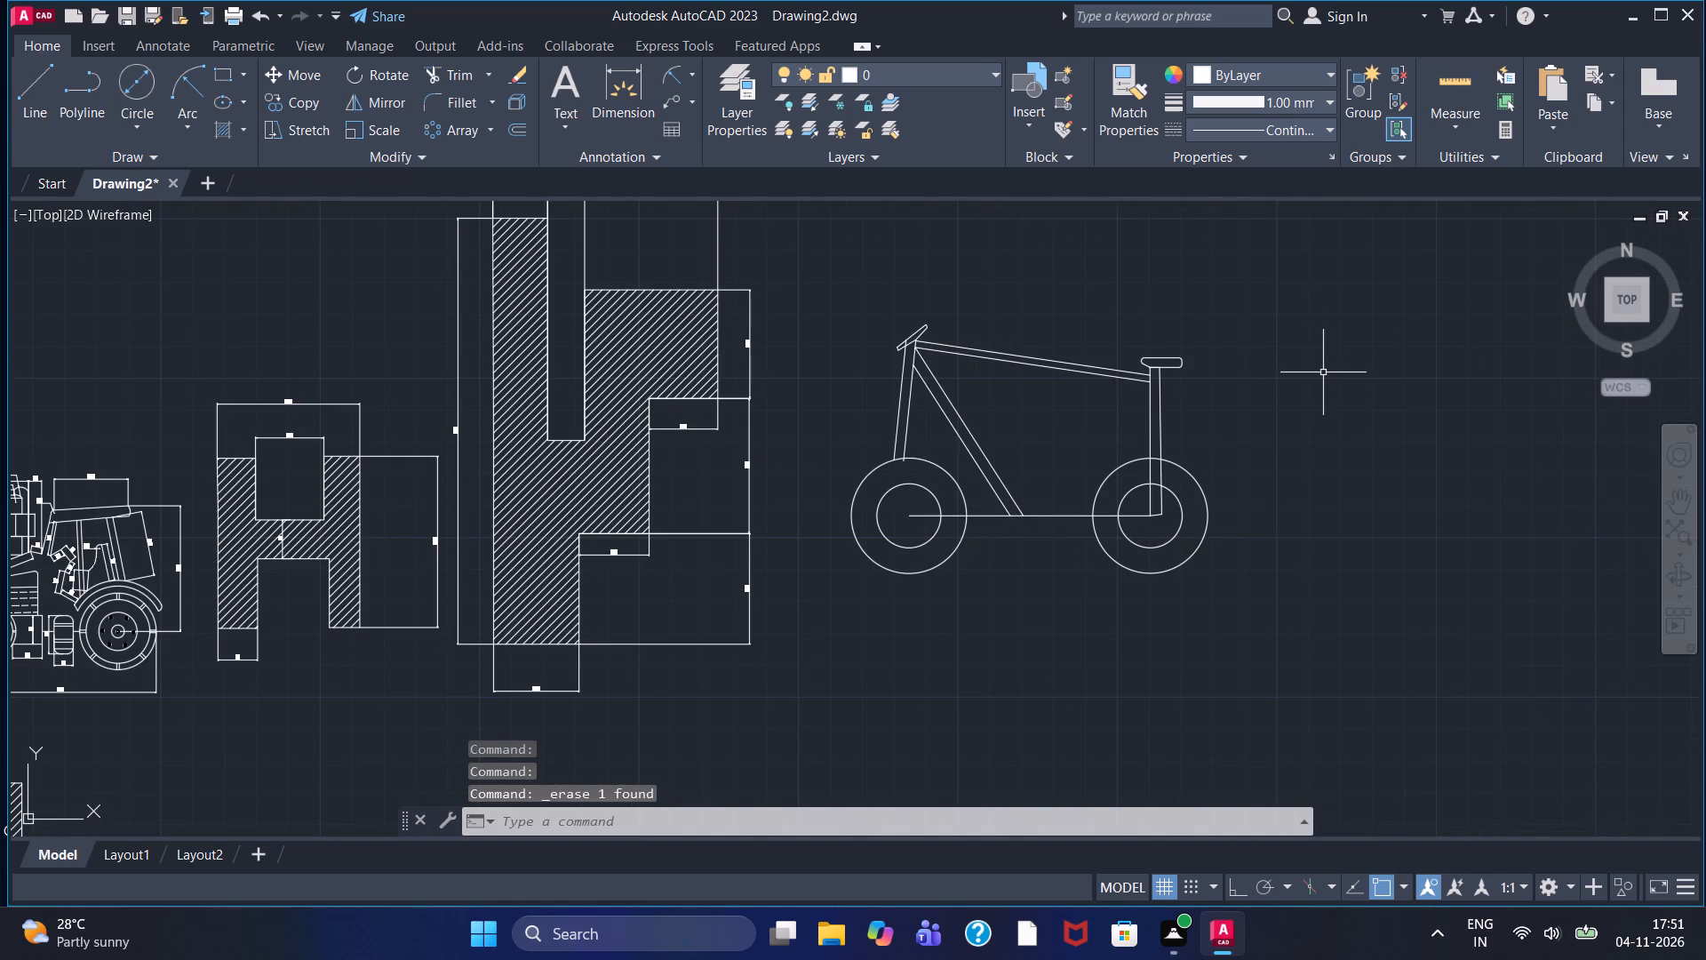
middle_drag(1323, 372, 1327, 386)
scroll(1327, 386, down, 1)
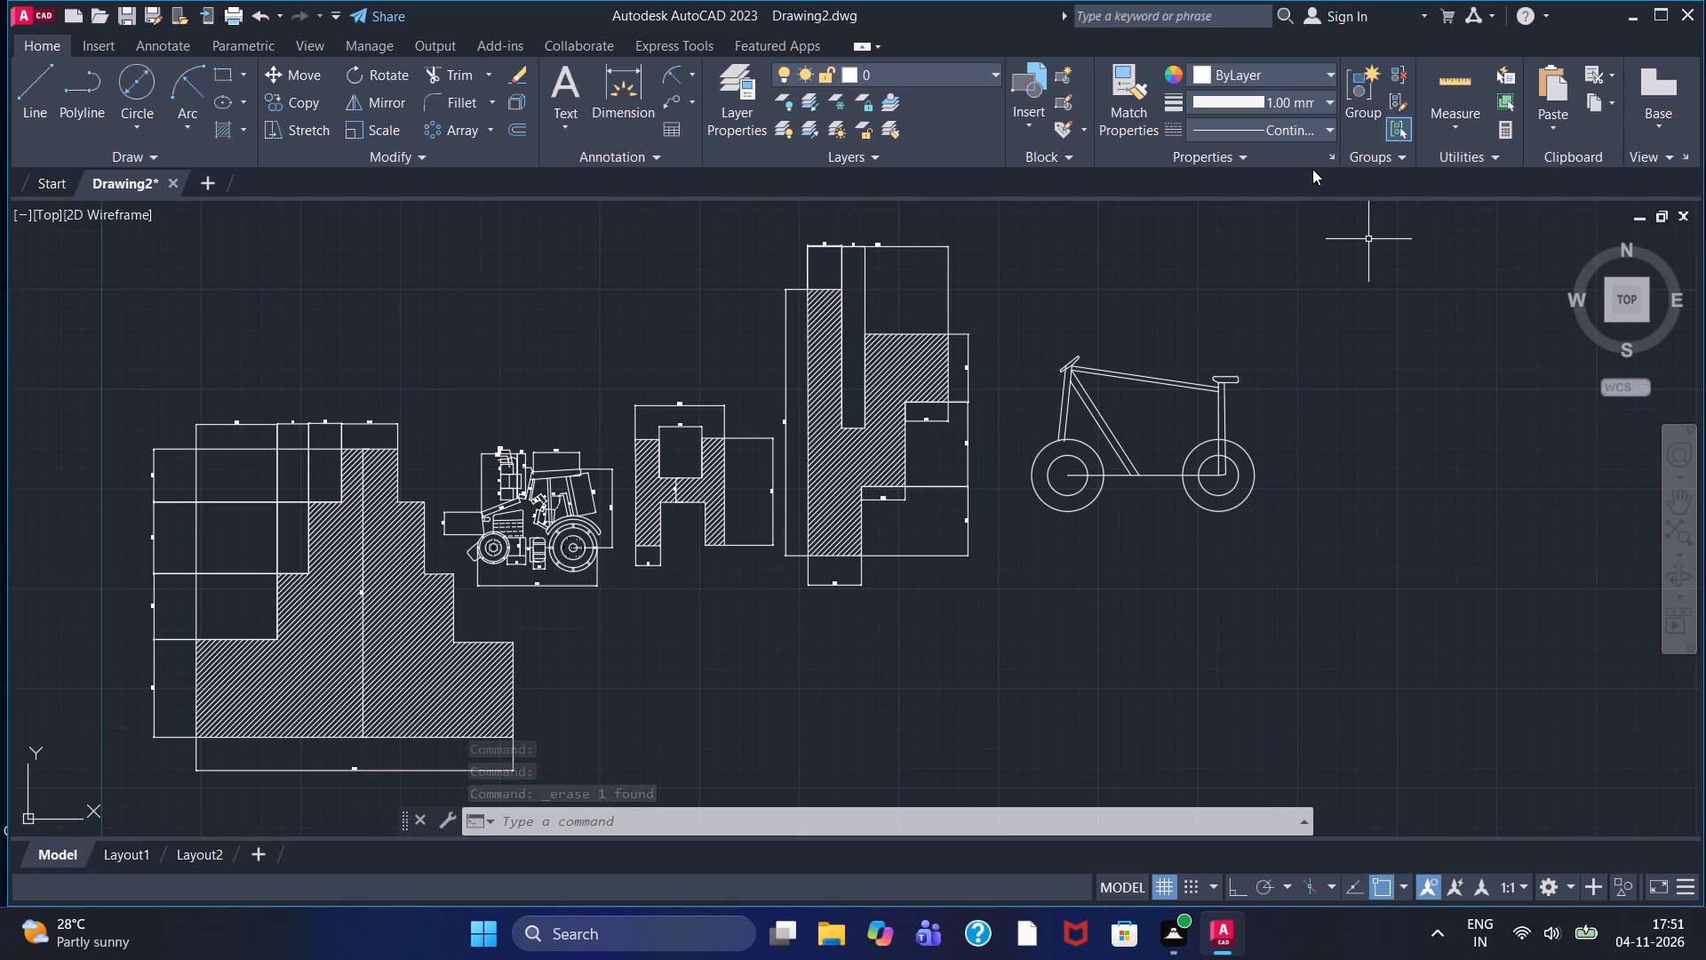
scroll(1248, 195, down, 2)
scroll(1248, 195, up, 2)
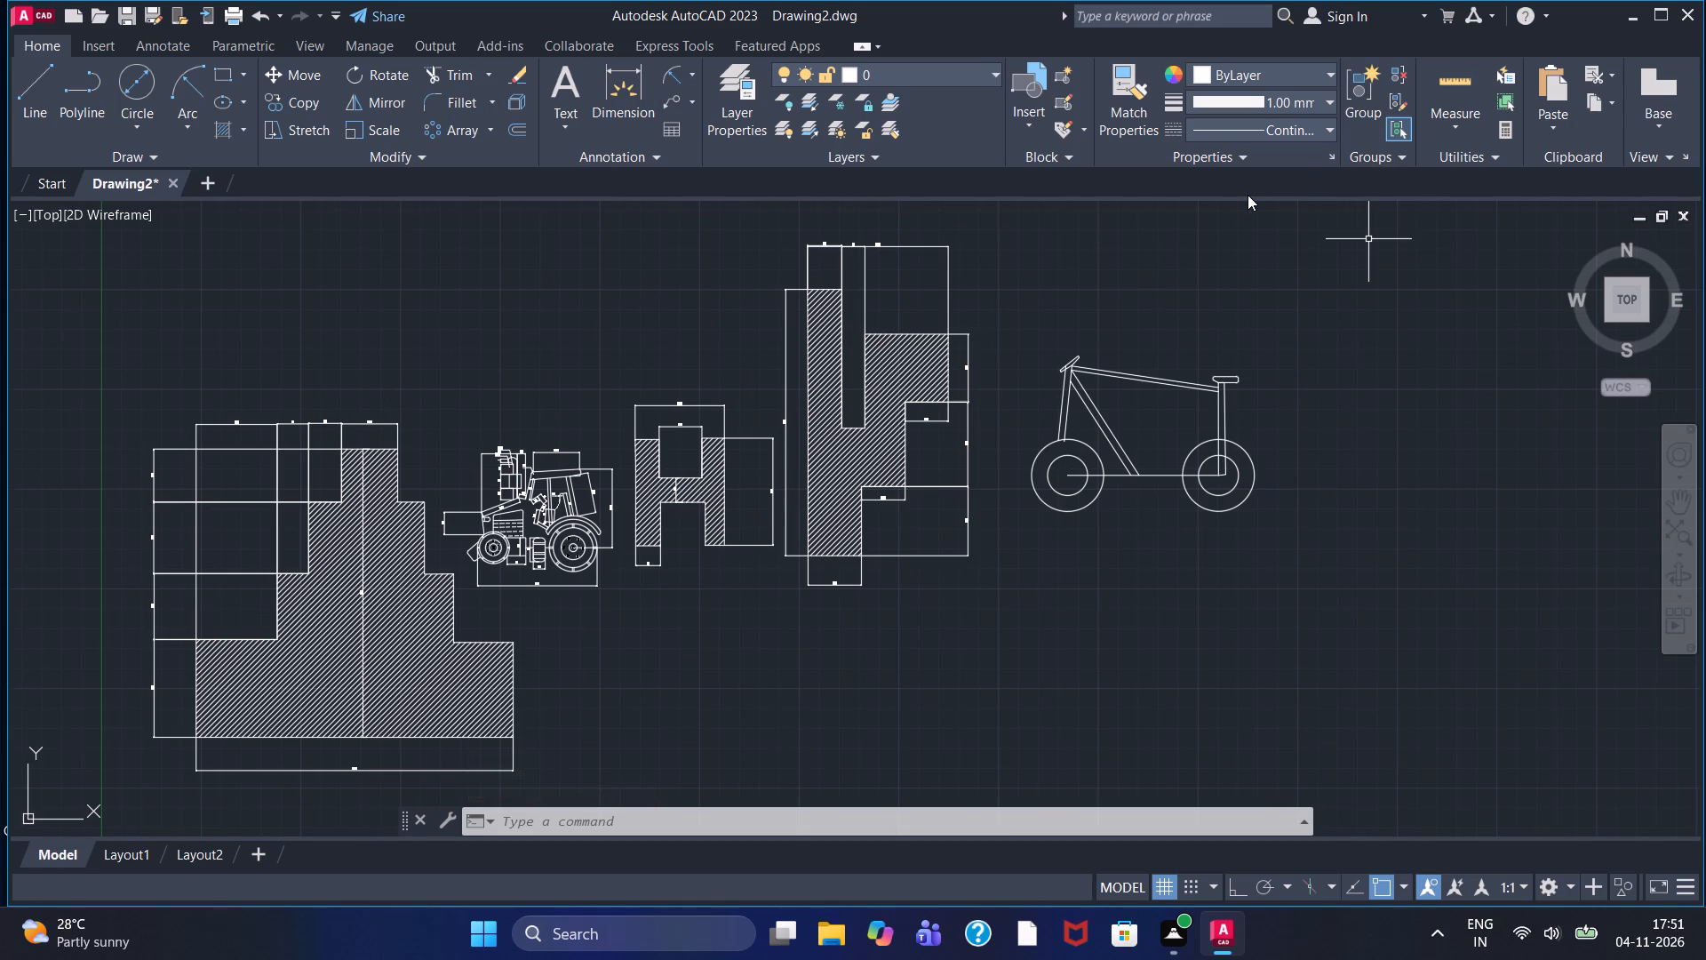
scroll(1248, 195, down, 2)
middle_drag(1247, 201, 1327, 266)
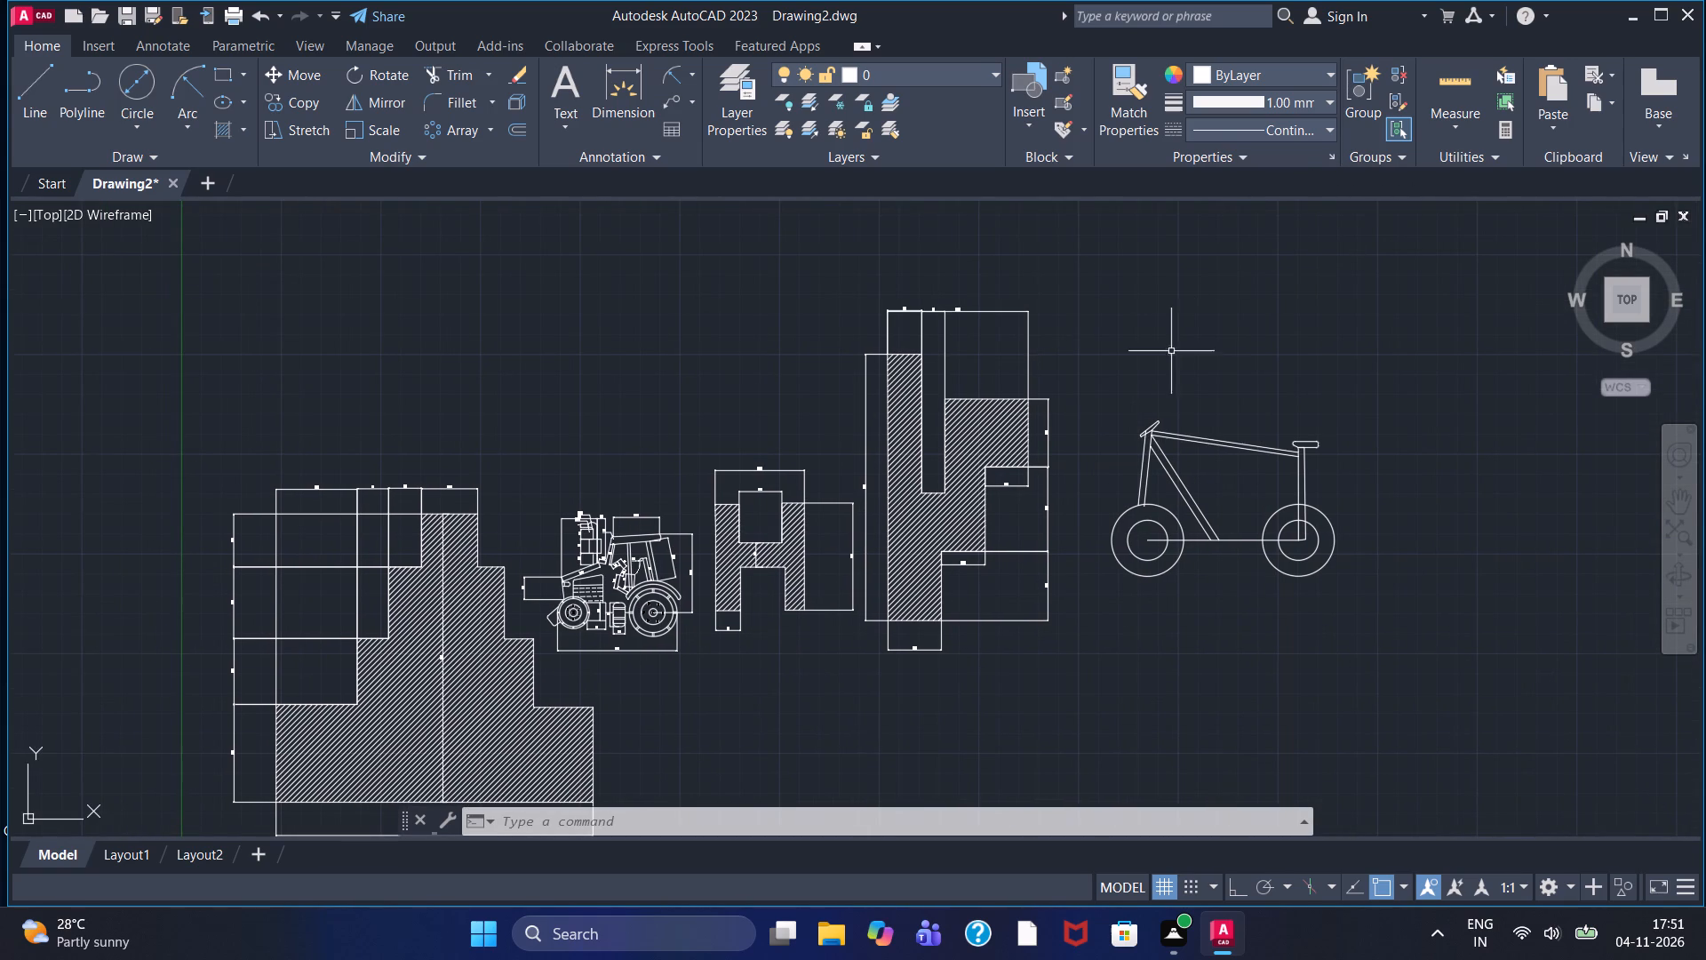
Erase the entire bicycle figure, including the outer circle of its front wheel.
double_click(1118, 391)
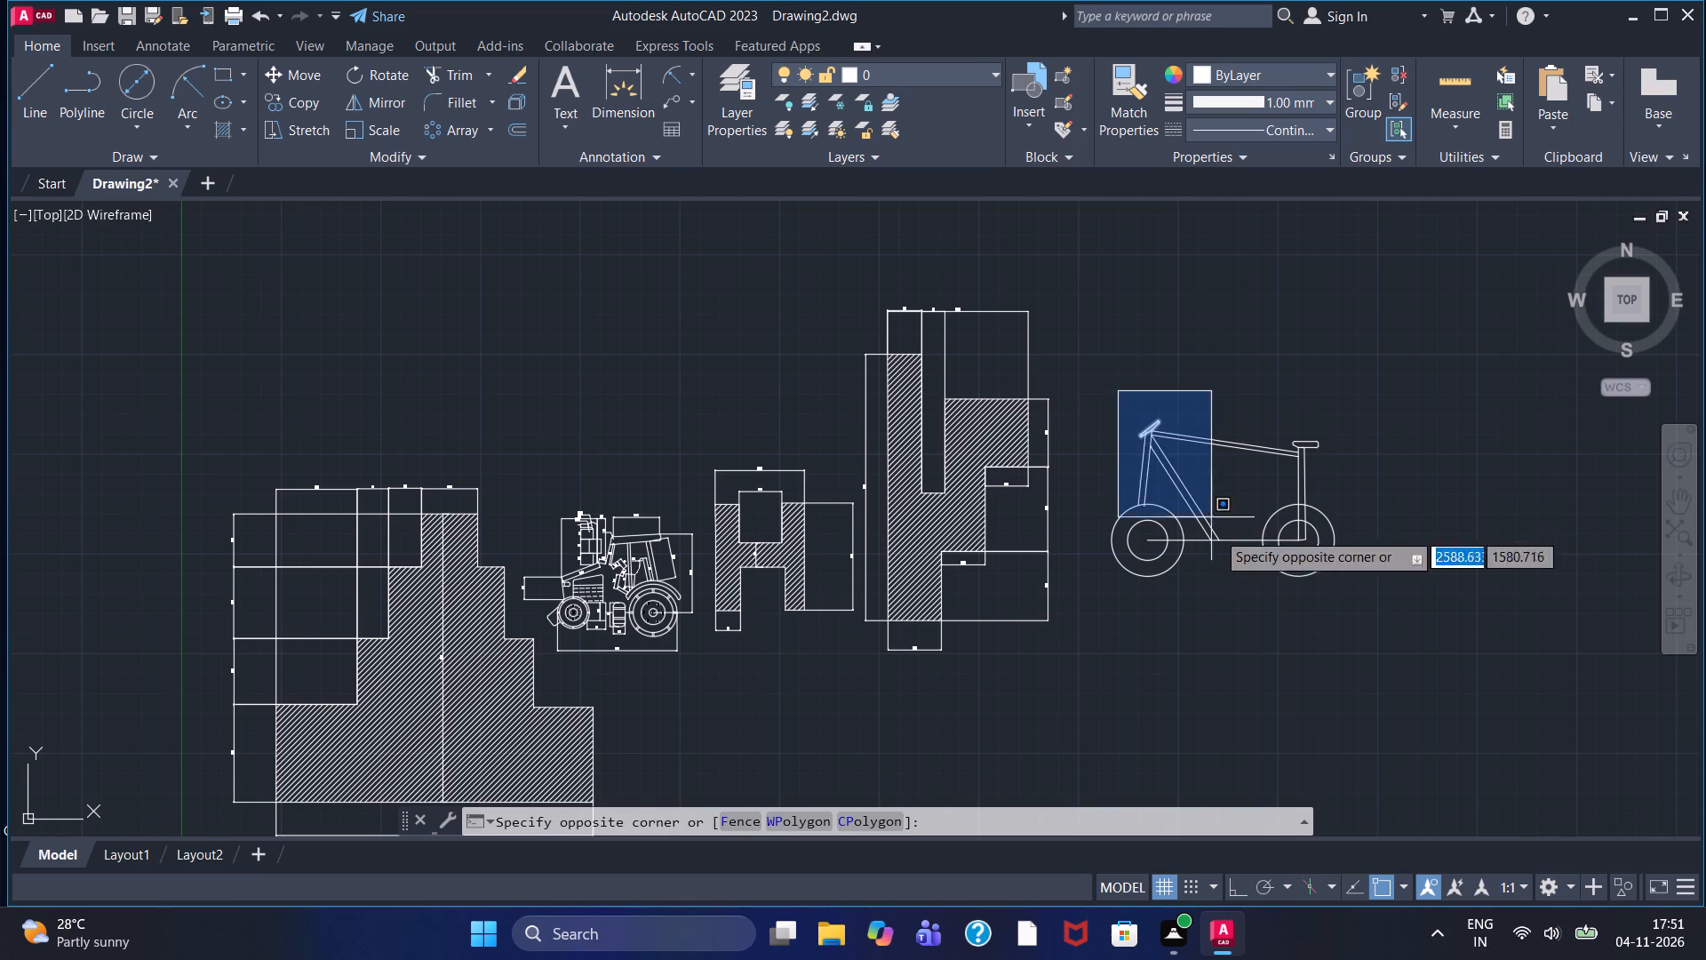
click(1343, 597)
right_click(1348, 316)
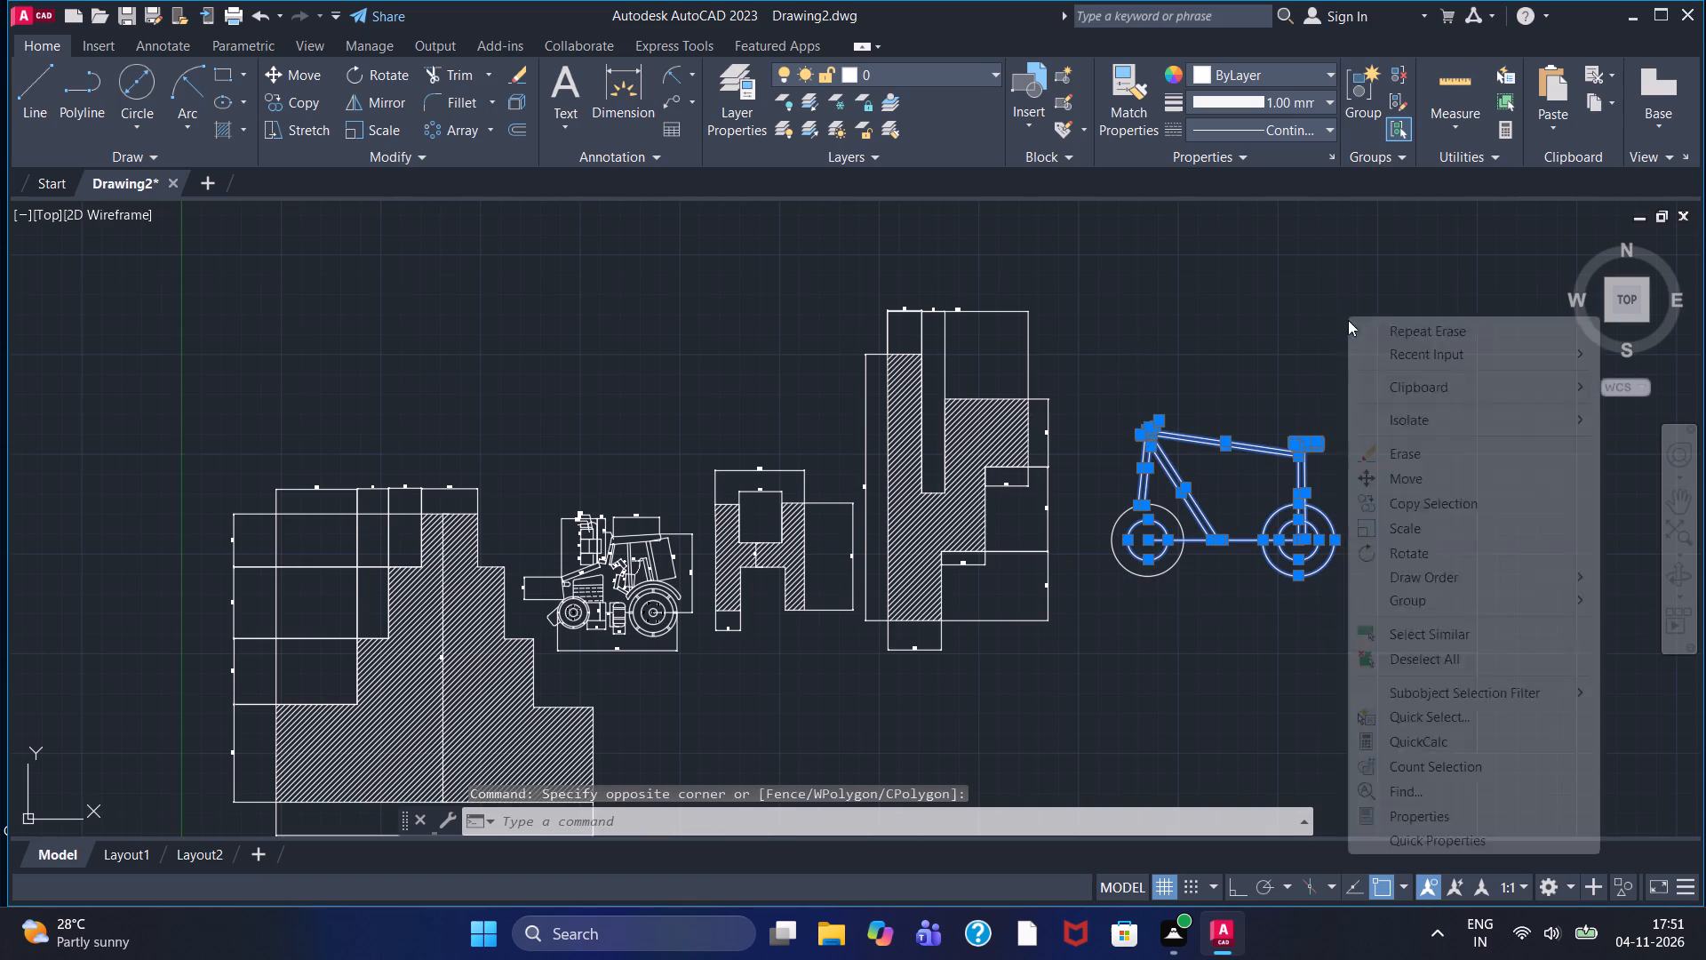
click(1397, 446)
click(1247, 508)
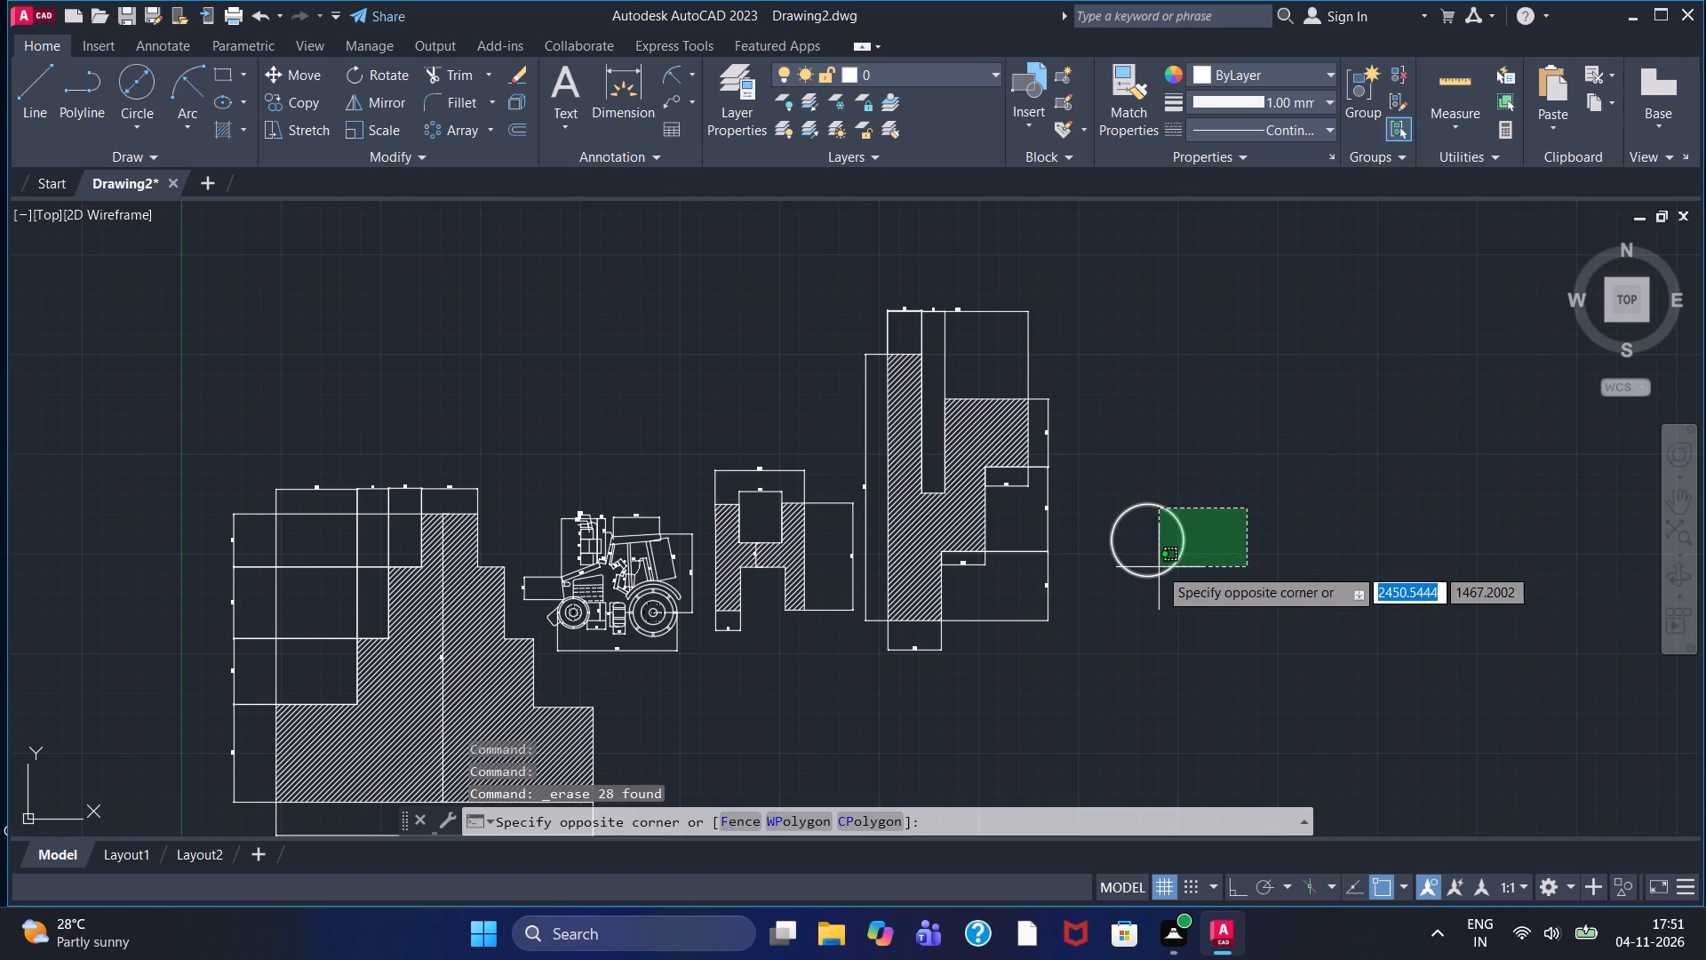
click(1158, 569)
right_click(1181, 512)
click(1223, 470)
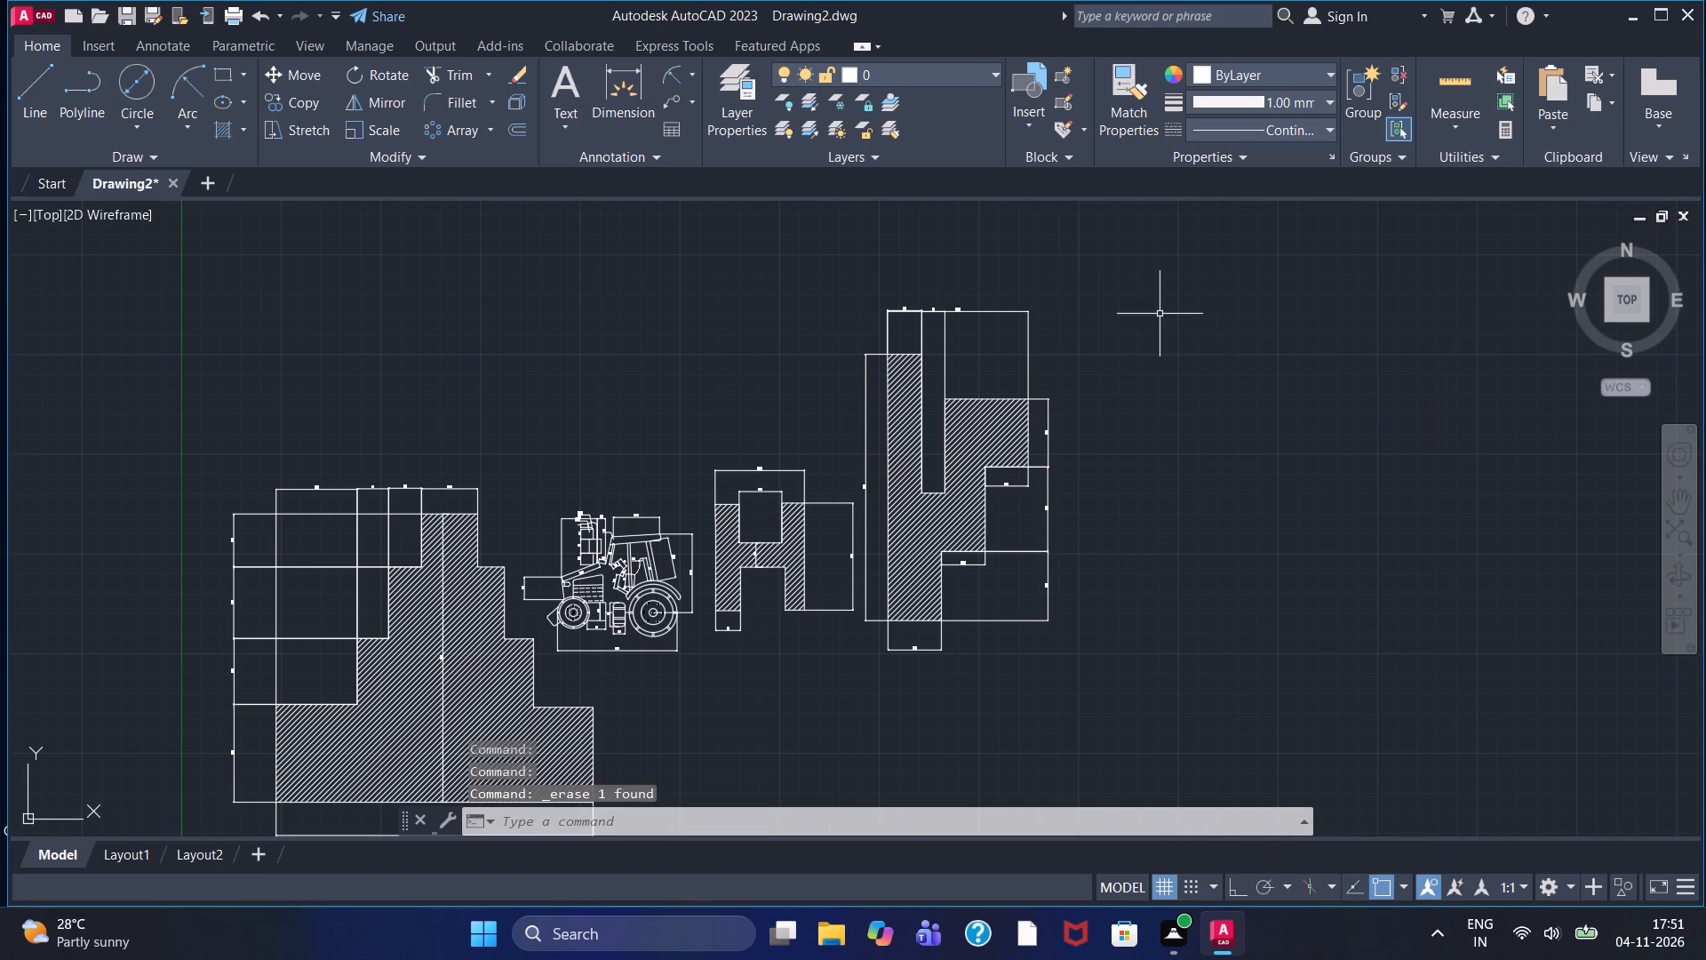
Erase the tall, notched hatched figure at the drawing's east end together with its dimensions.
double_click(1136, 278)
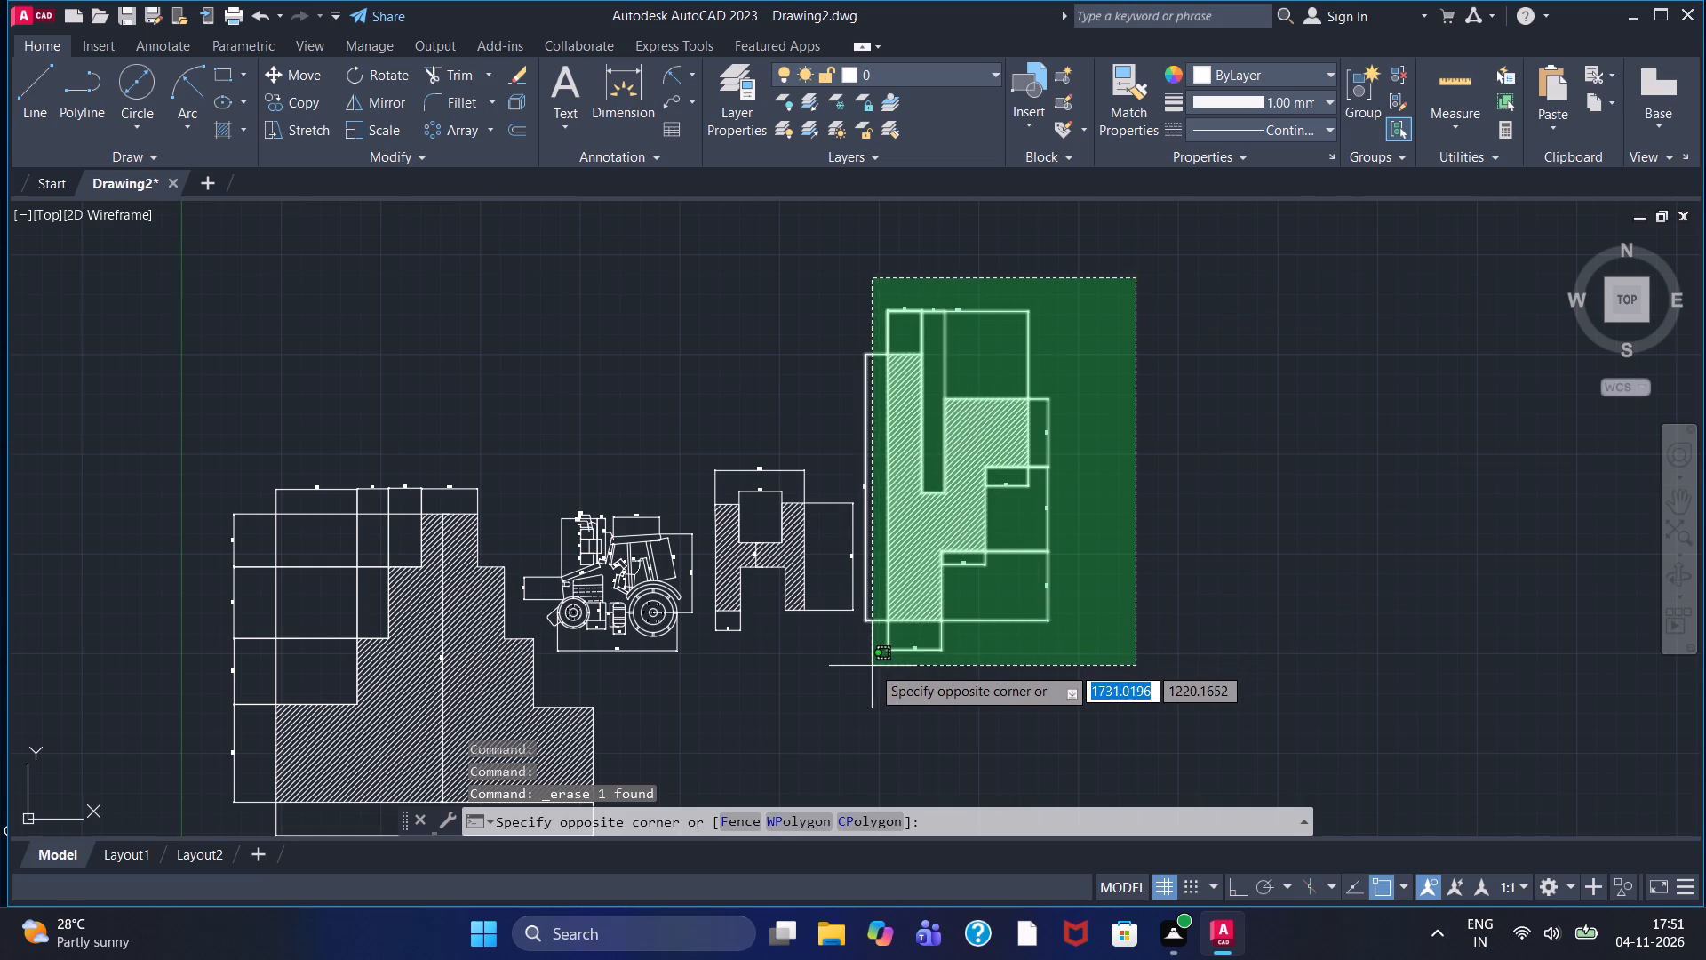
click(863, 657)
right_click(940, 492)
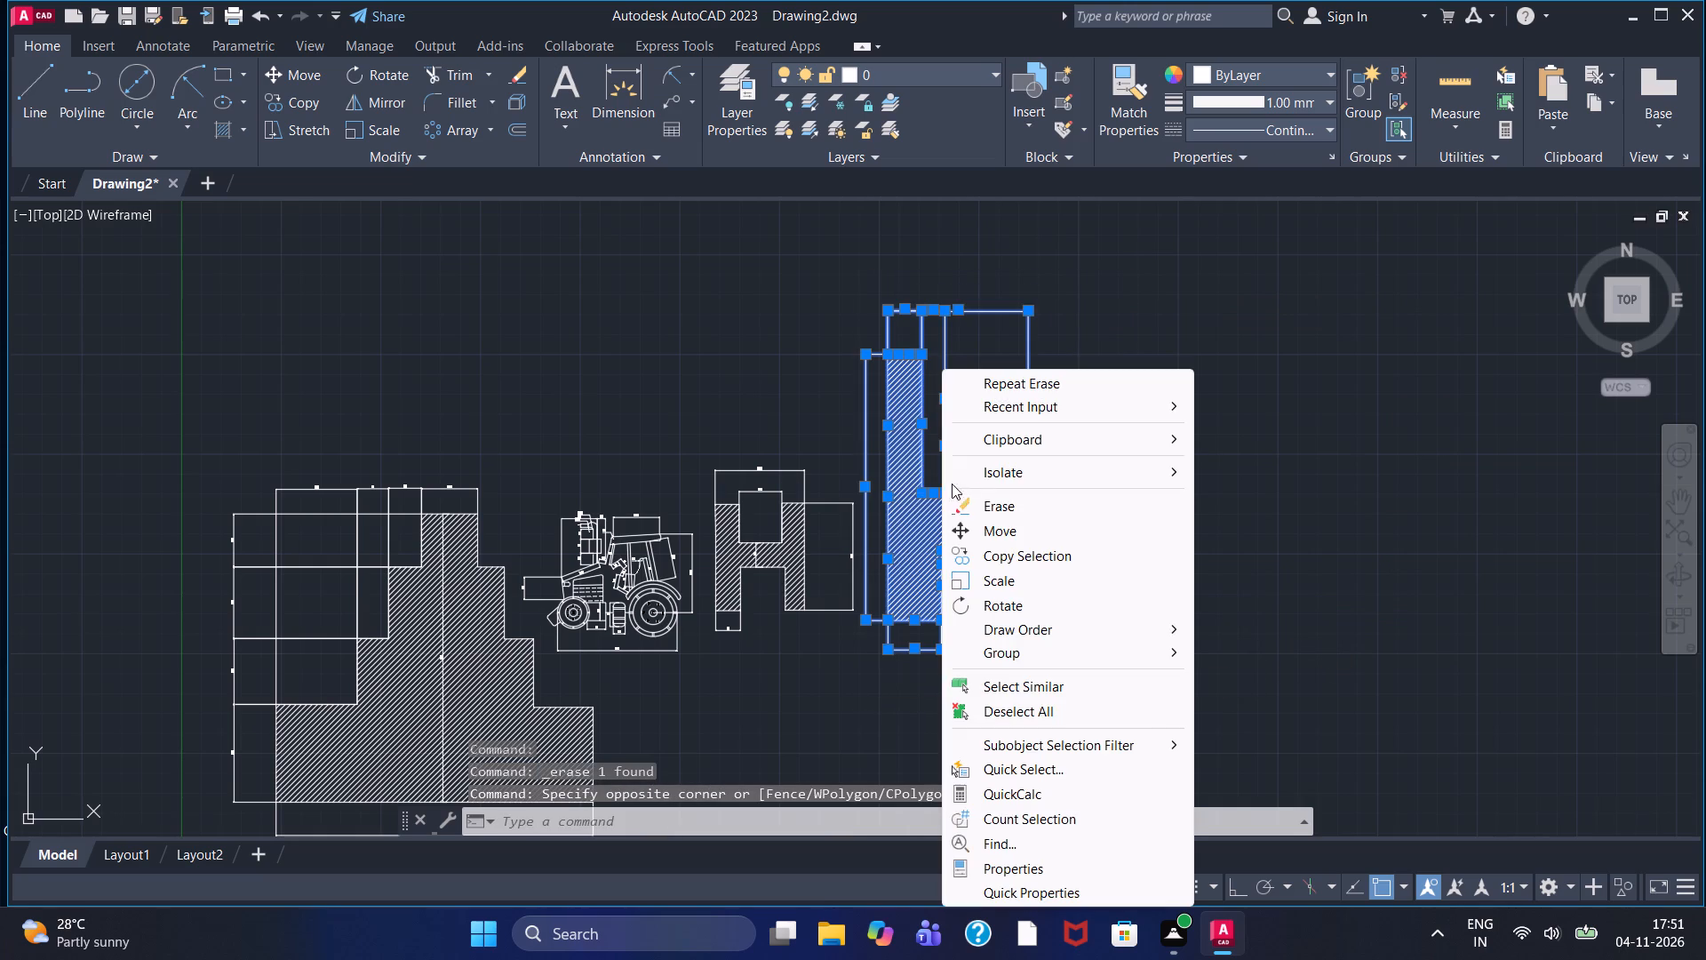
click(1012, 496)
Erase the H-shaped hatched figure east of the tractor together with its dimensions.
middle_drag(878, 443, 1048, 343)
scroll(1048, 343, down, 1)
middle_drag(1048, 343, 1055, 340)
drag(1111, 345, 1108, 355)
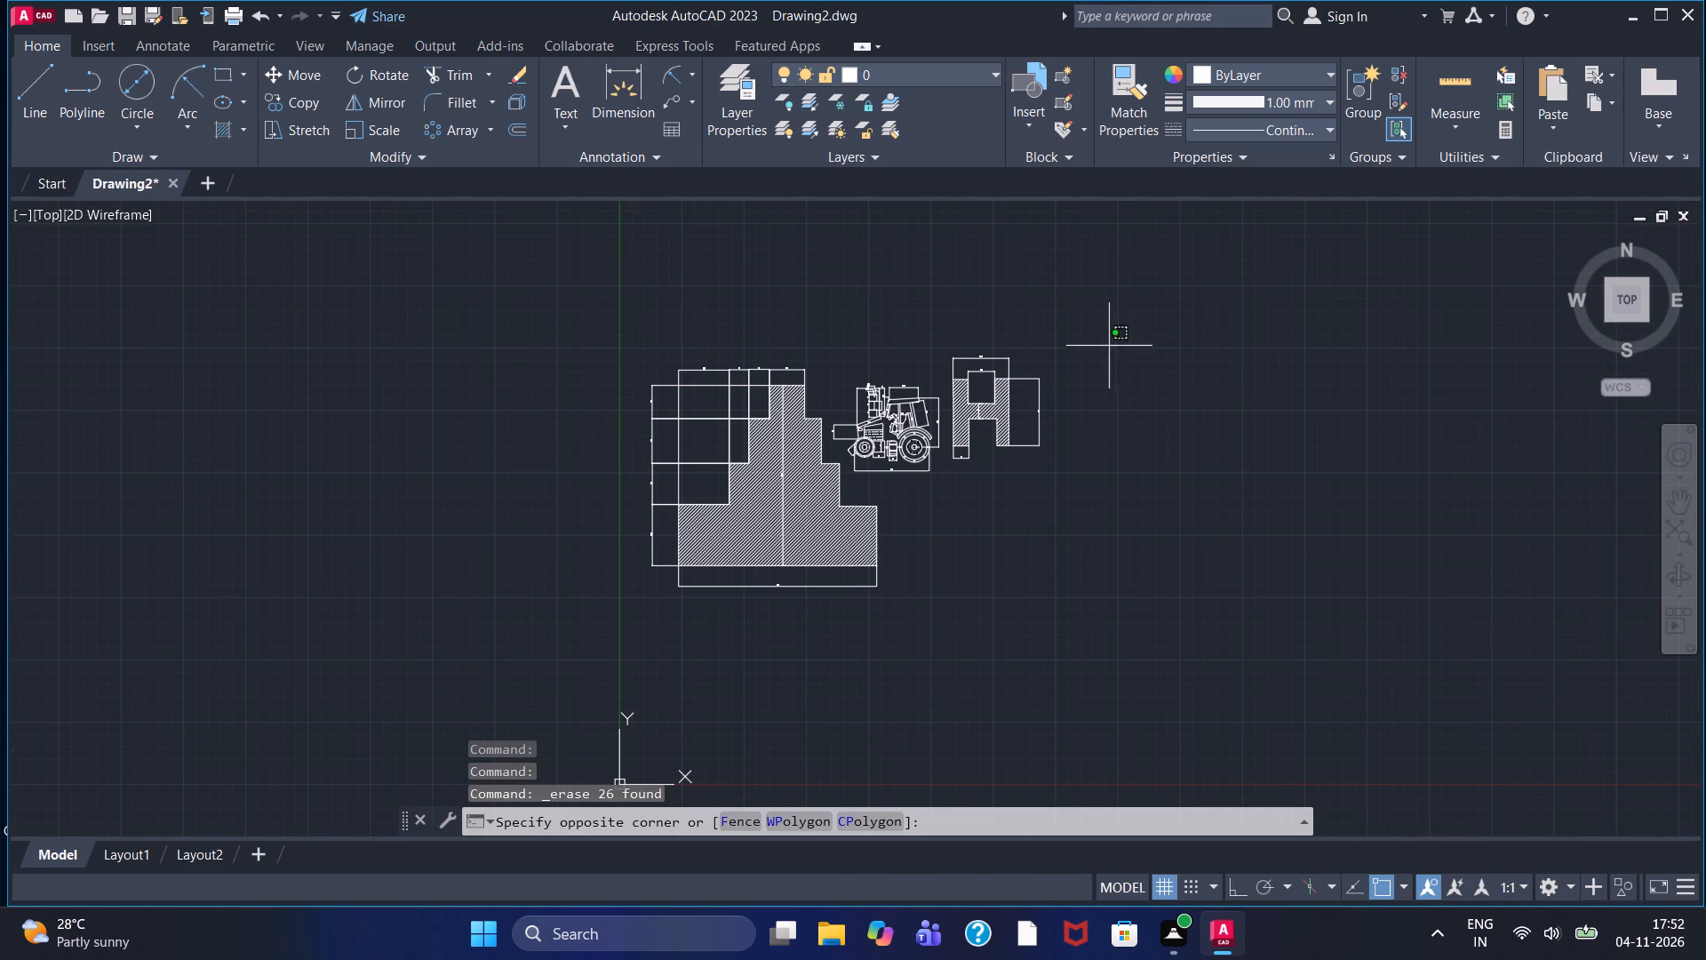
drag(1108, 355, 1100, 380)
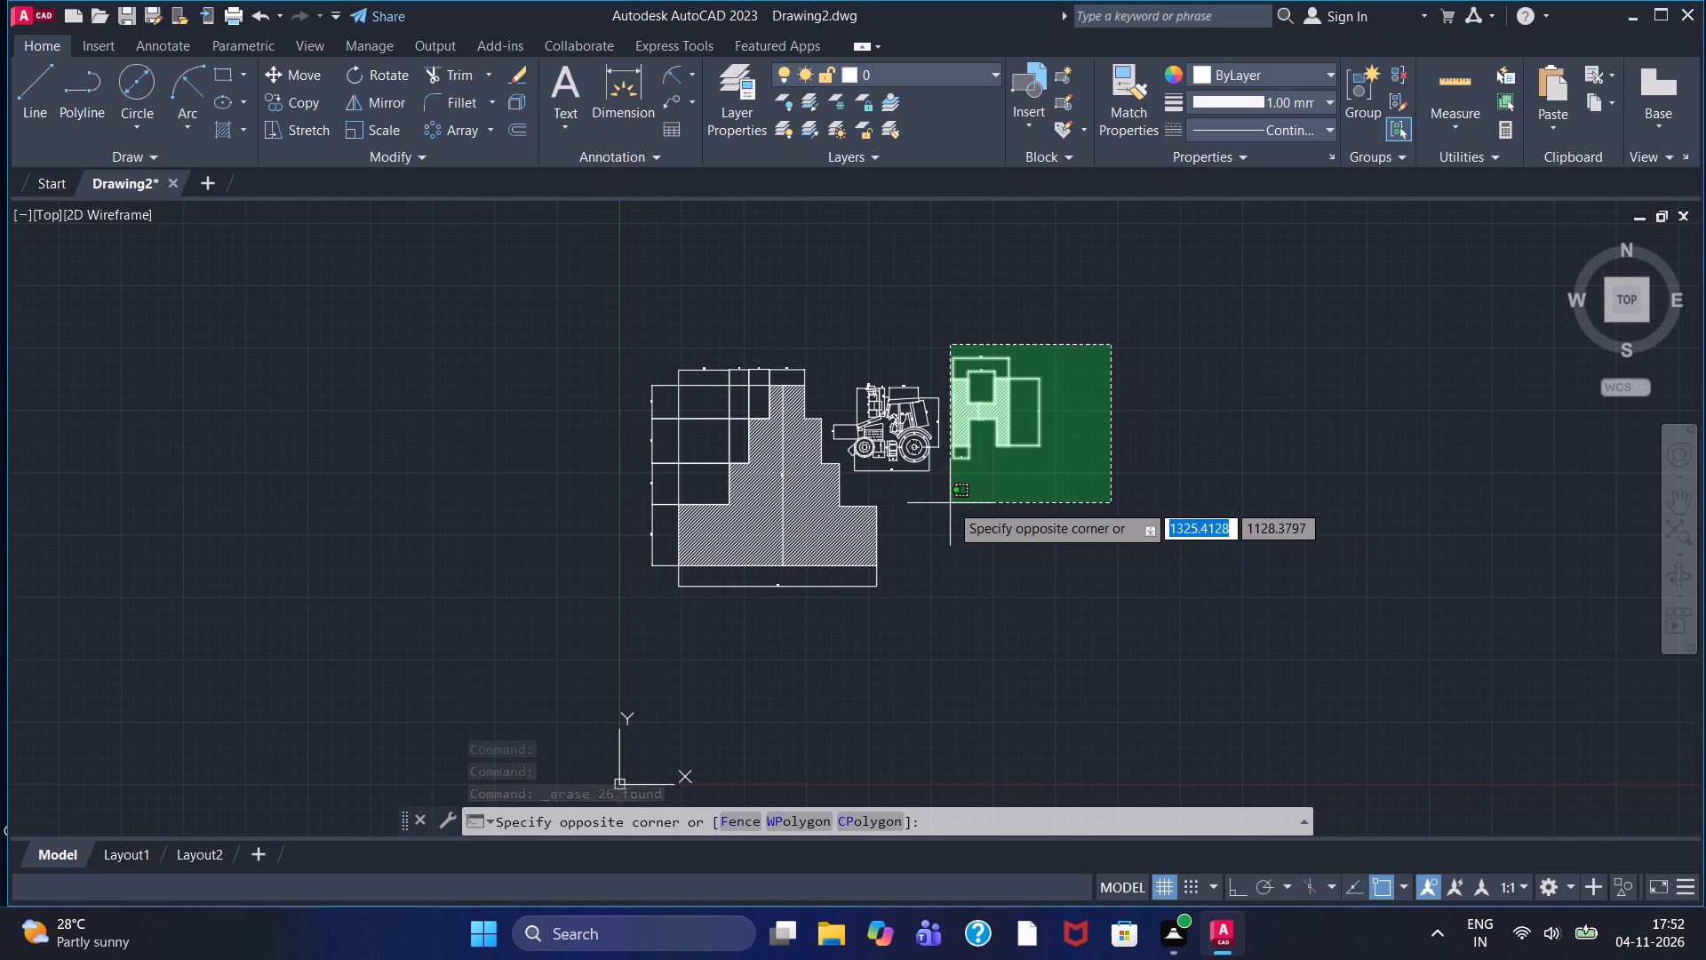
double_click(950, 503)
right_click(1003, 466)
double_click(1055, 501)
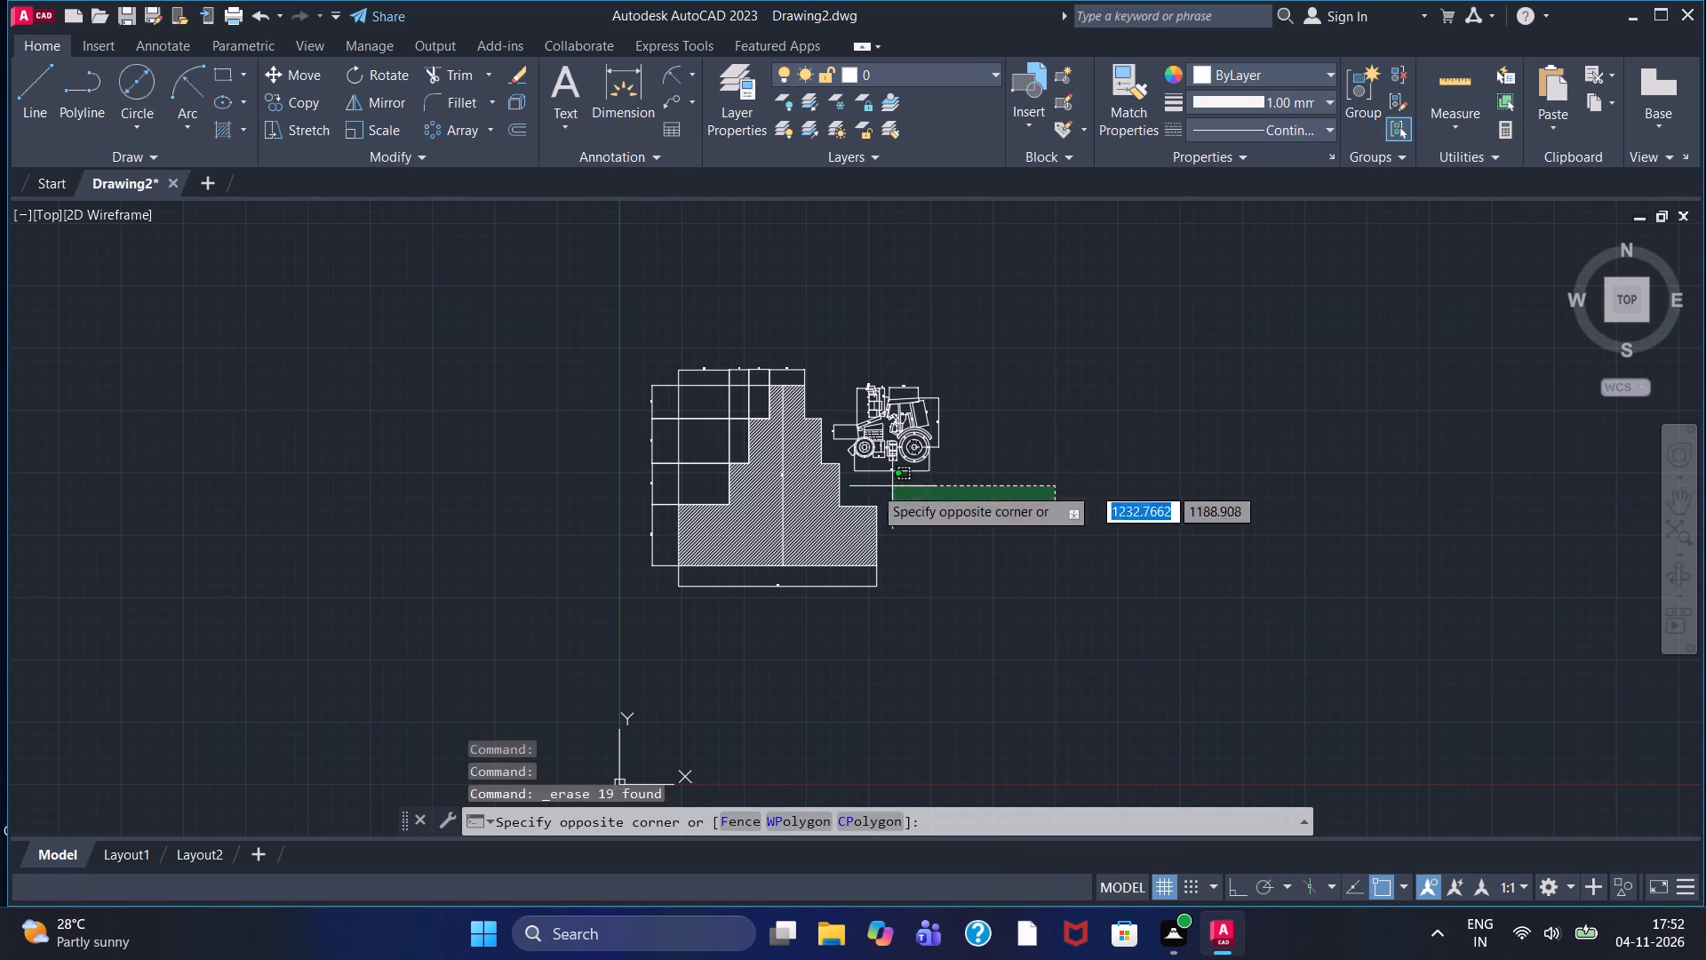
double_click(906, 535)
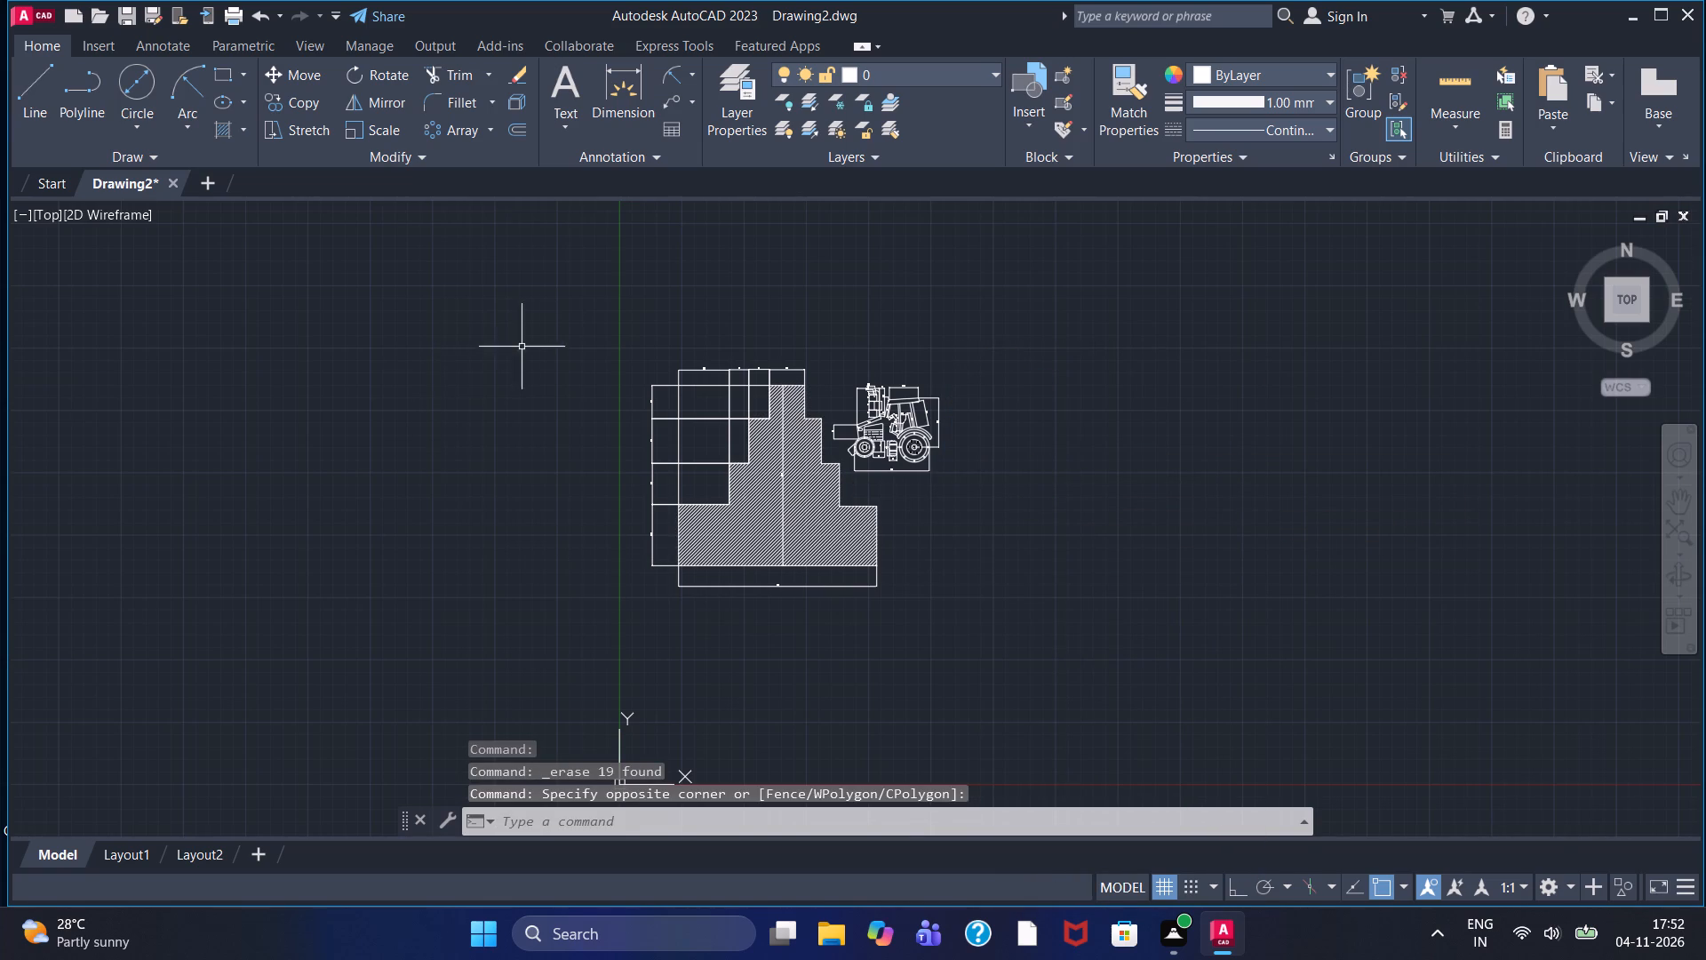
Erase the stepped hatched figure west of the tractor, including its outline, centre line, hatch and dimensions.
click(559, 327)
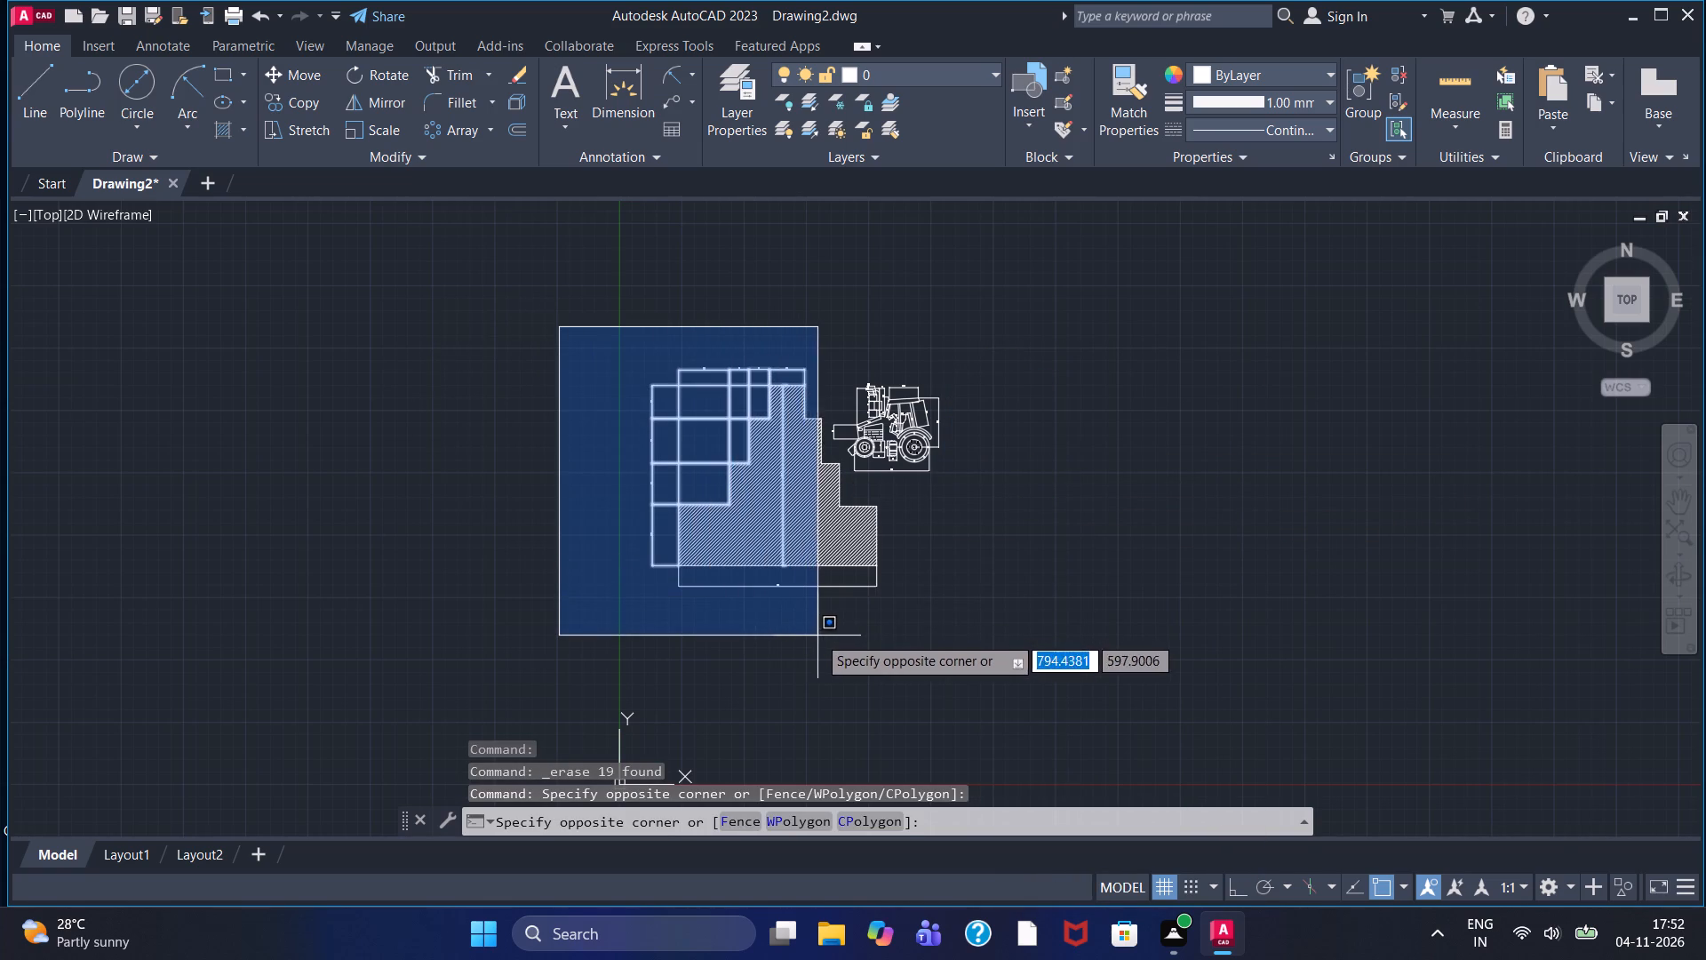
double_click(821, 637)
right_click(810, 524)
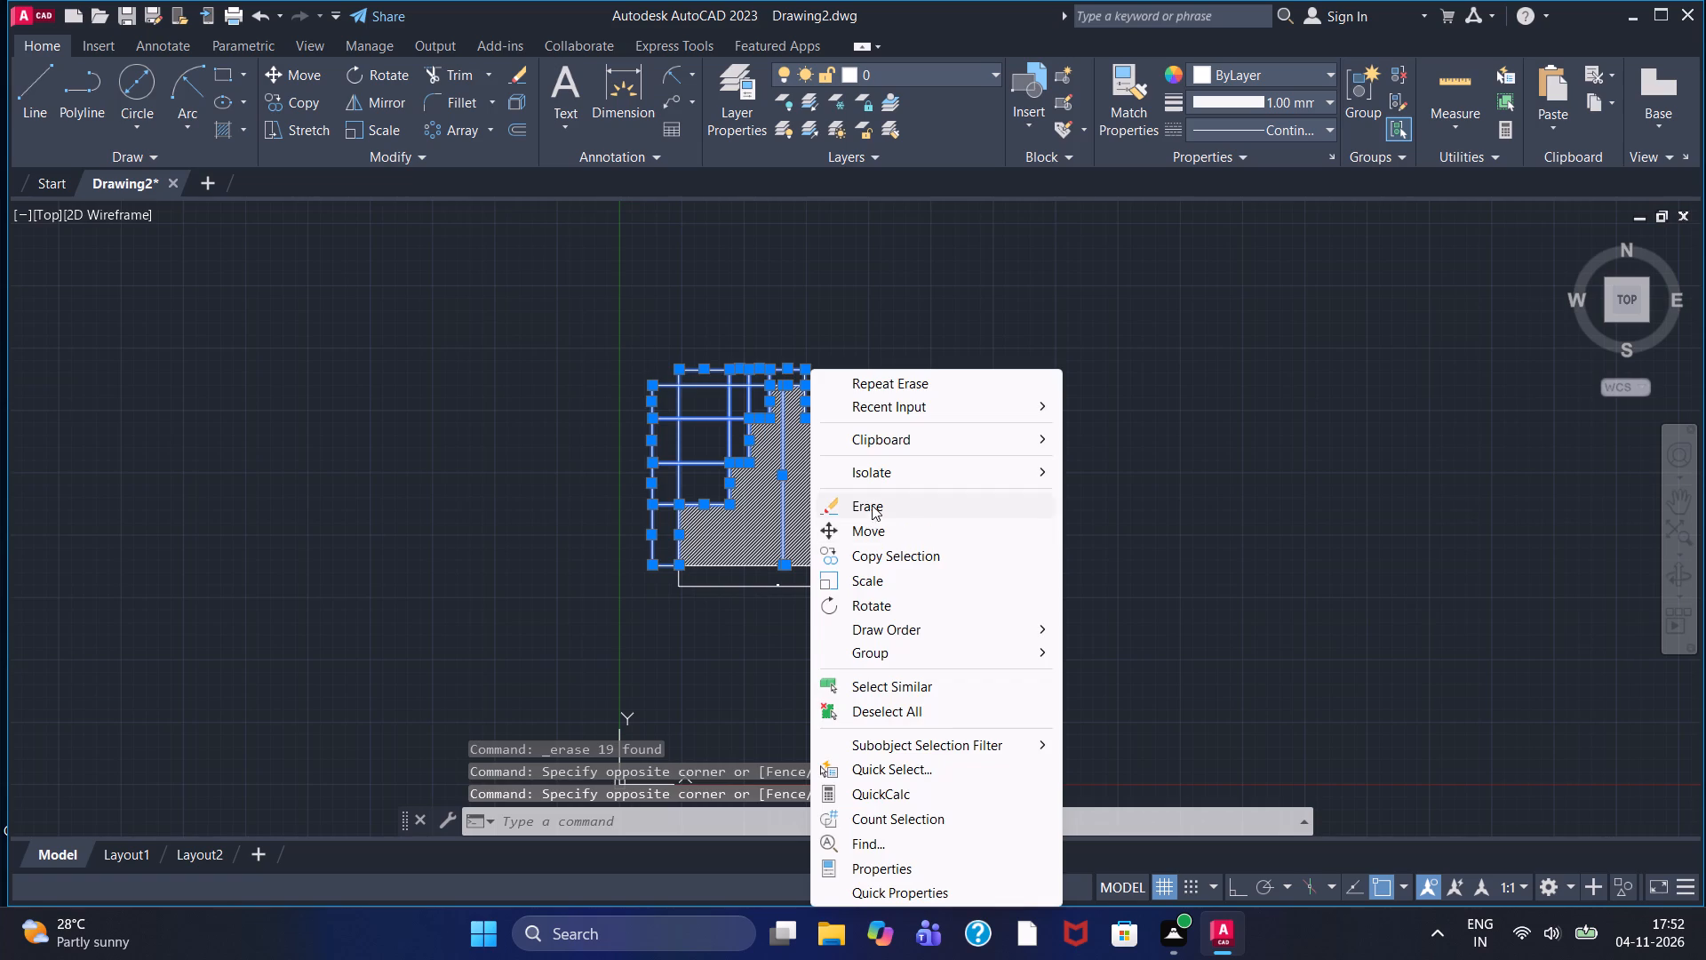
double_click(872, 505)
scroll(841, 503, up, 5)
click(1040, 494)
drag(1040, 494, 1028, 507)
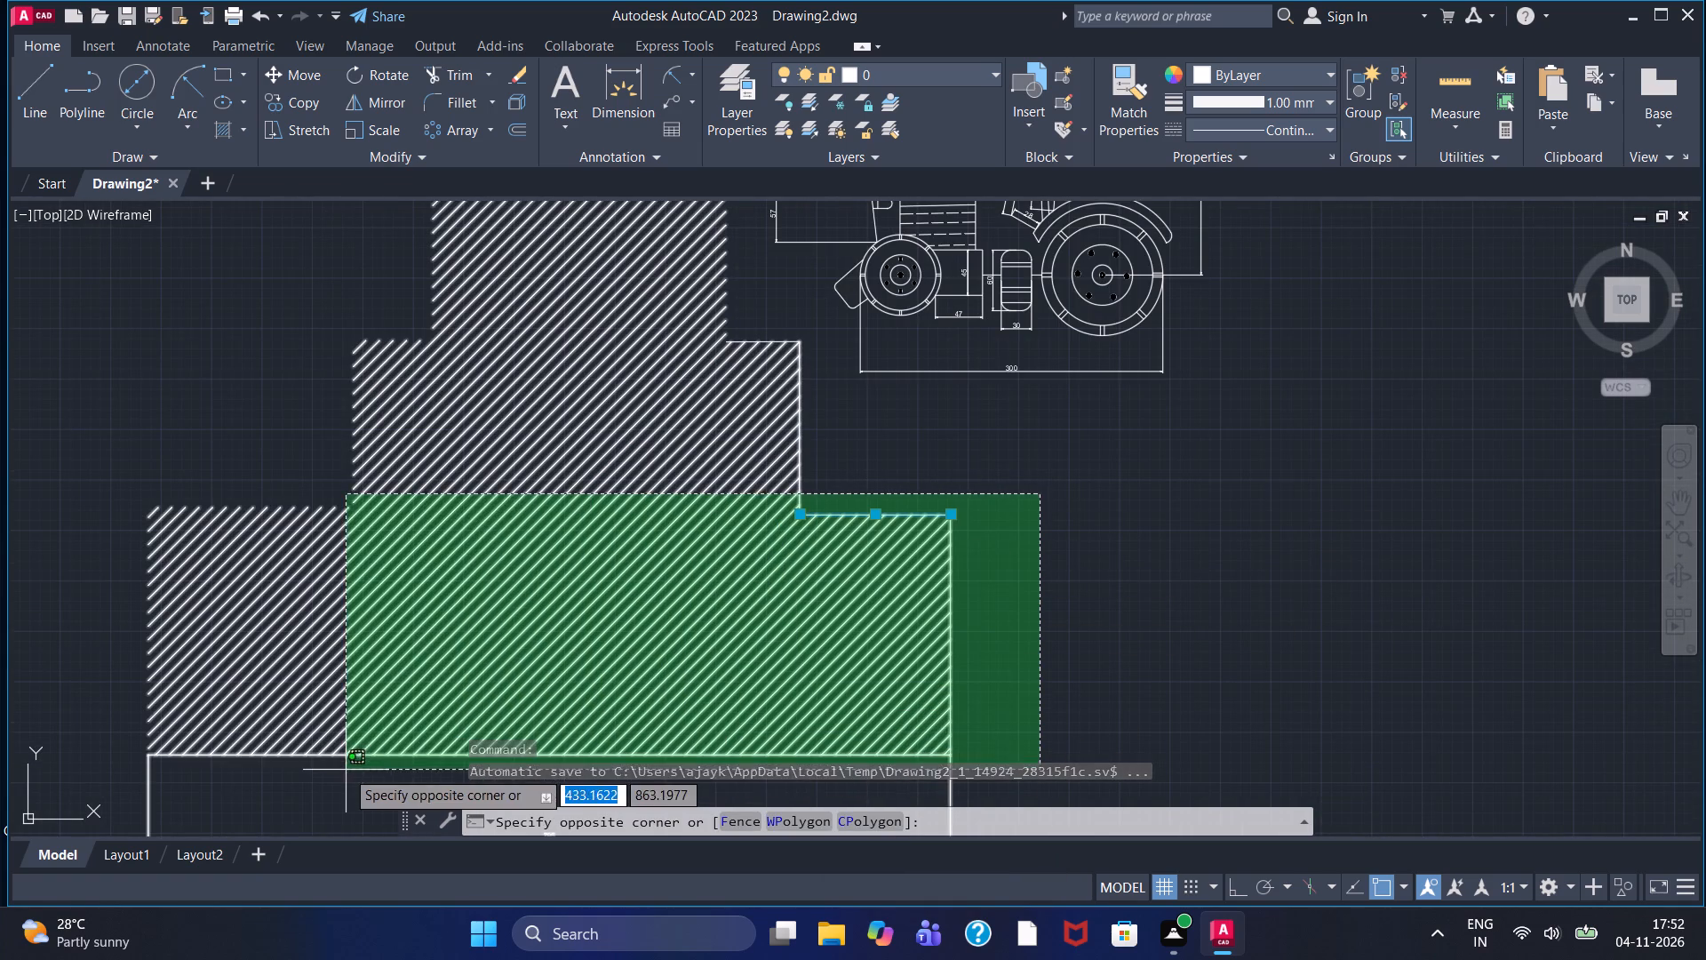
click(346, 770)
right_click(396, 589)
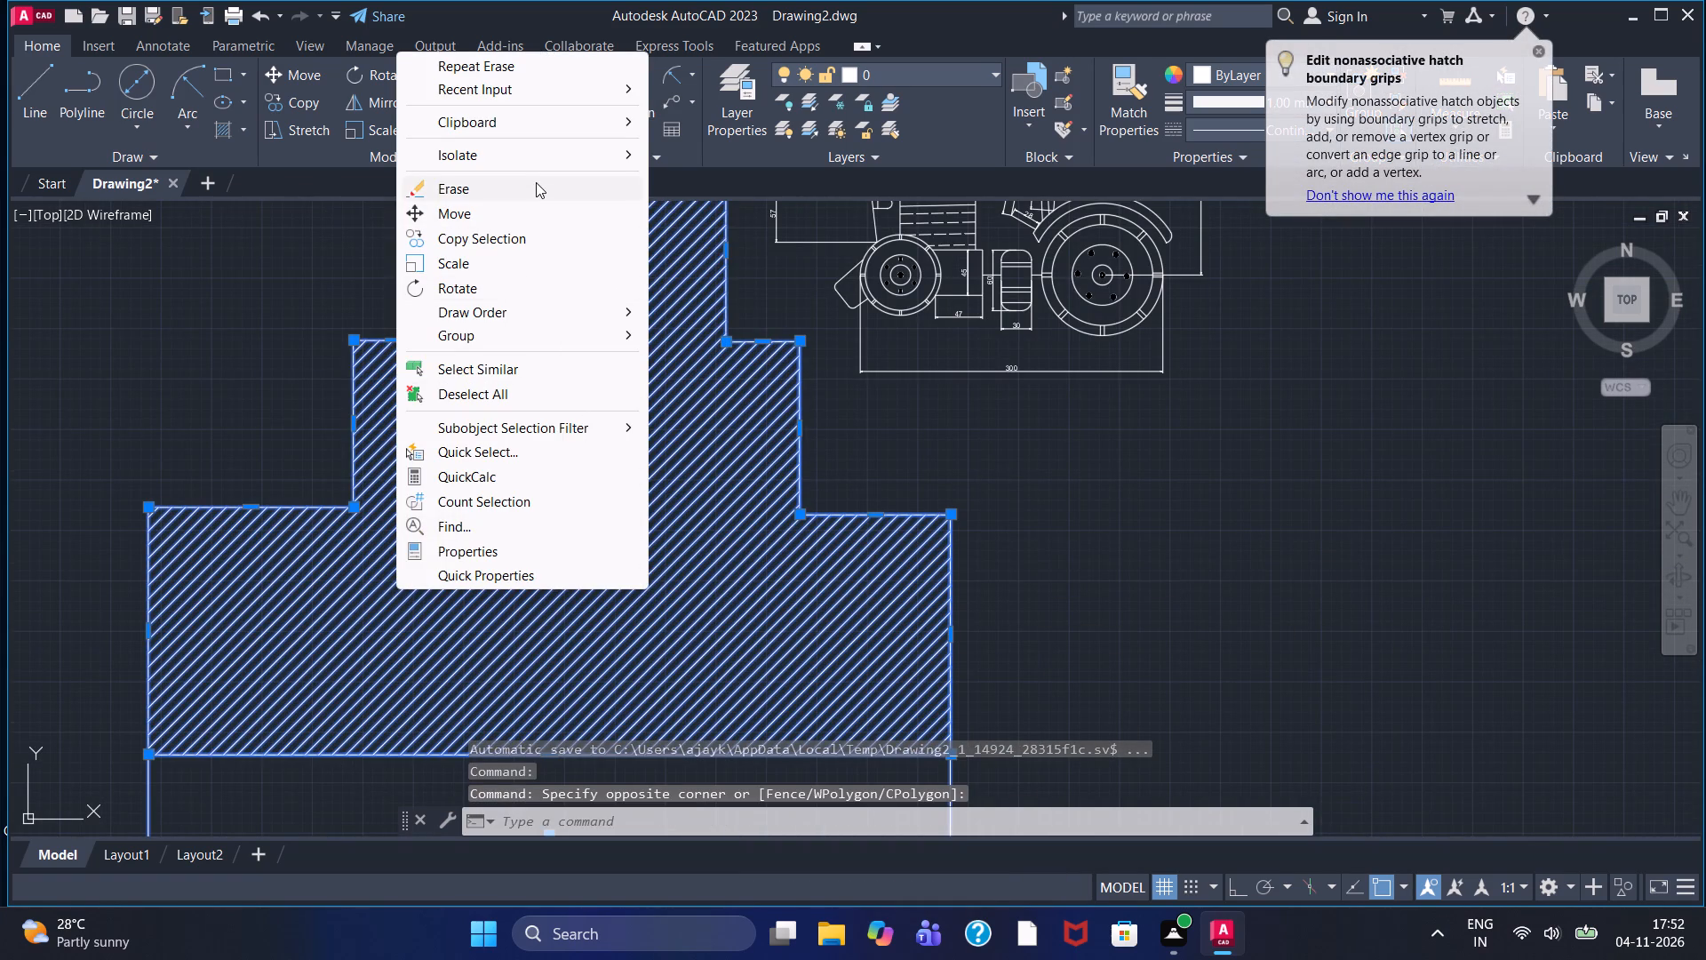
click(536, 182)
Erase the leftover short horizontal line southwest of the tractor's front wheel.
scroll(679, 390, down, 1)
middle_drag(782, 407, 685, 594)
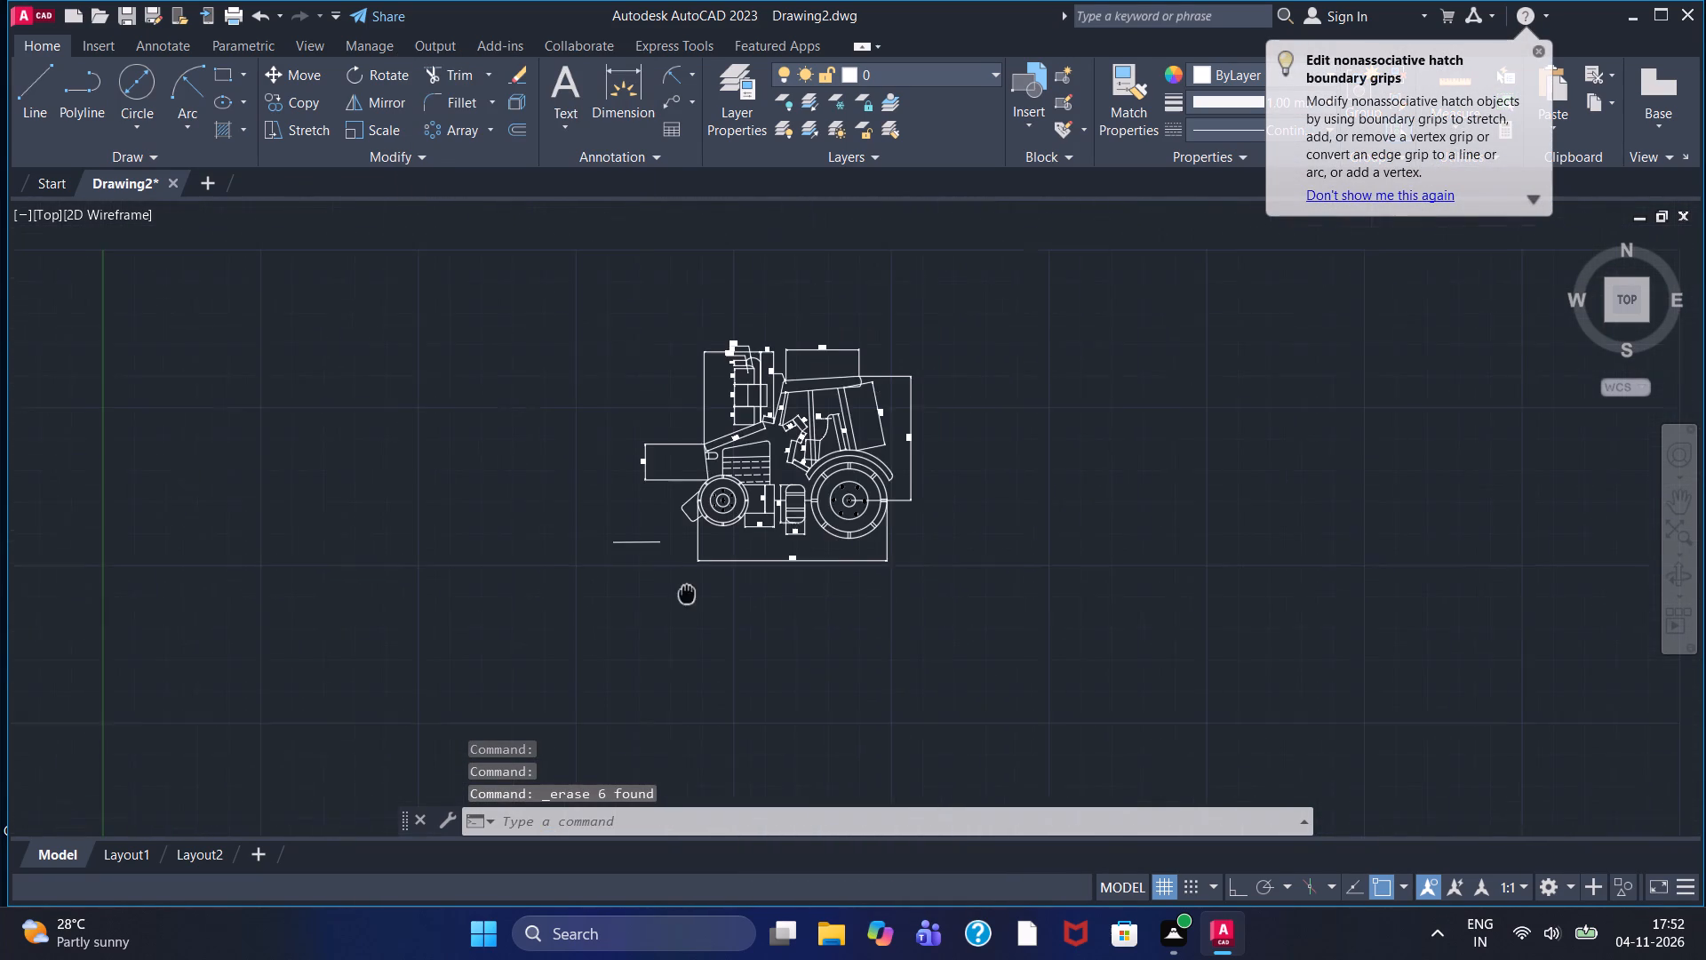
middle_drag(685, 594, 682, 596)
scroll(682, 523, up, 2)
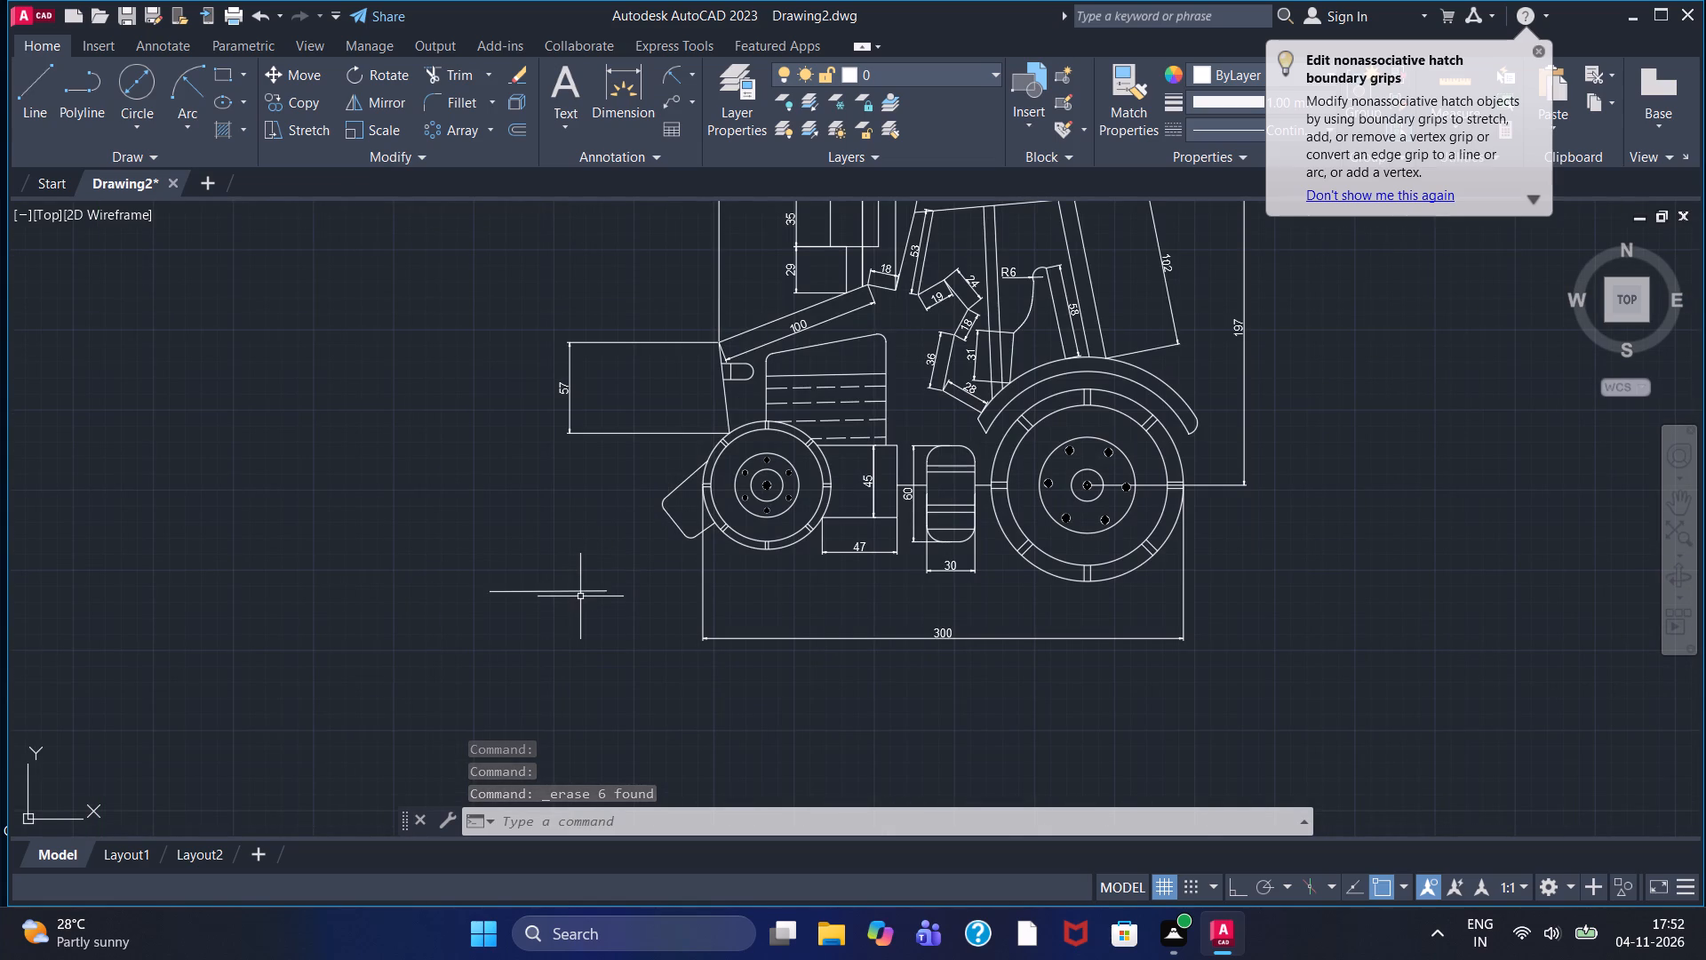
click(580, 589)
right_click(570, 535)
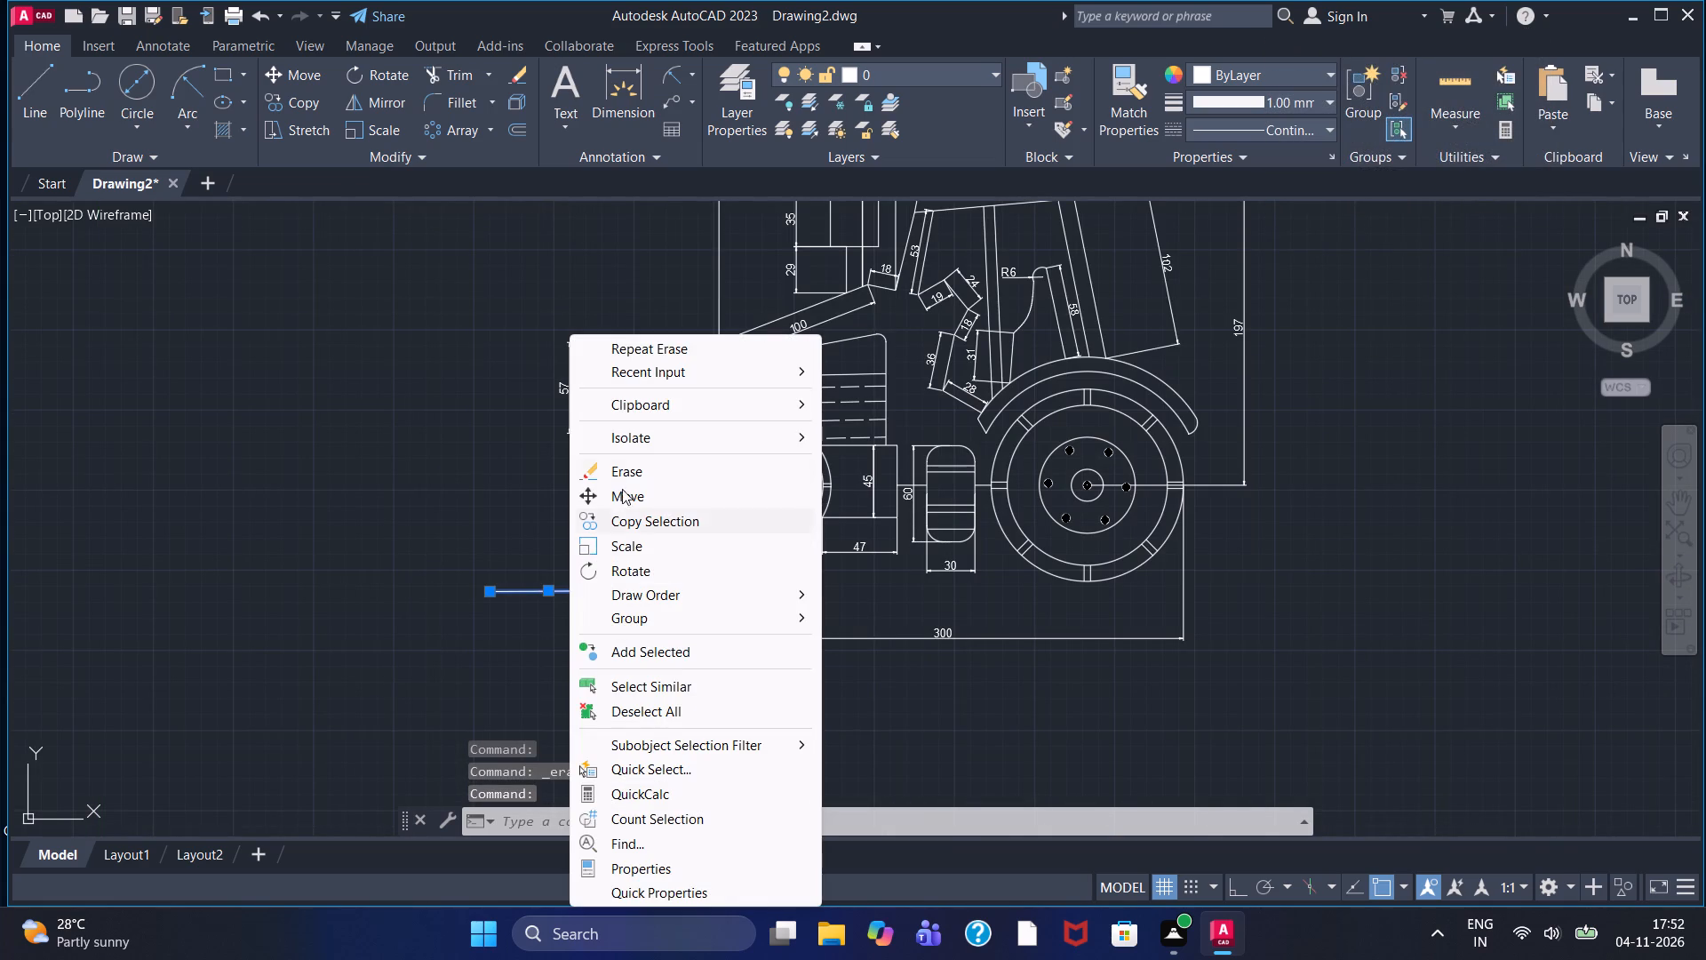
click(640, 466)
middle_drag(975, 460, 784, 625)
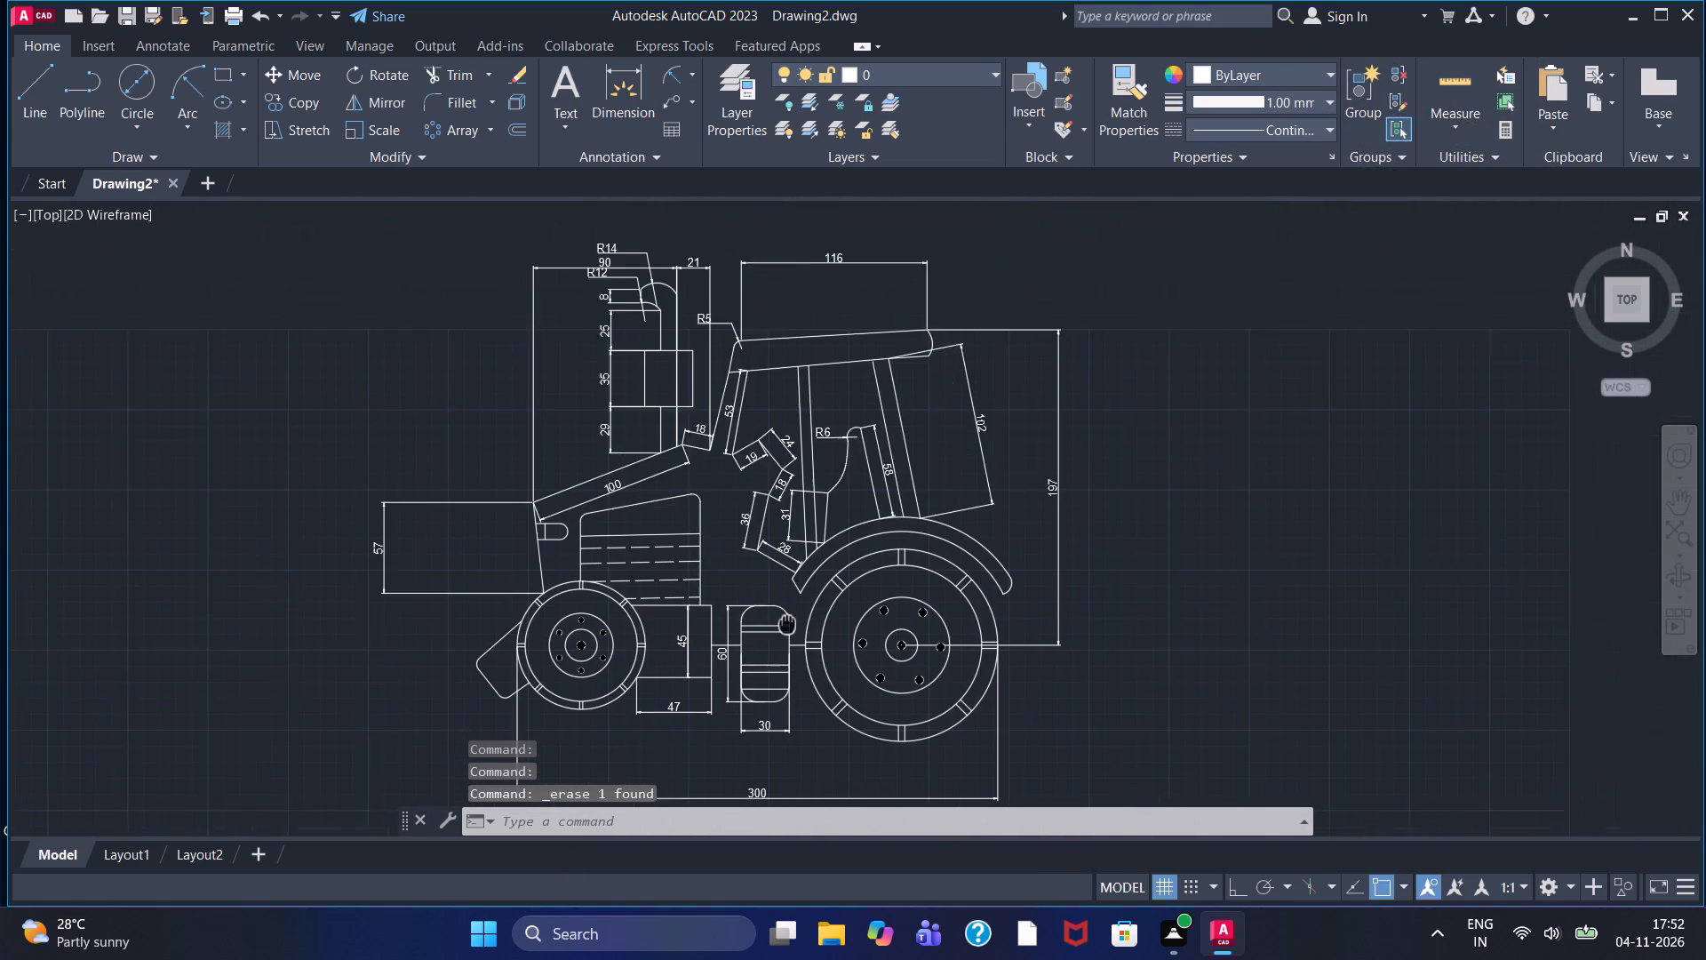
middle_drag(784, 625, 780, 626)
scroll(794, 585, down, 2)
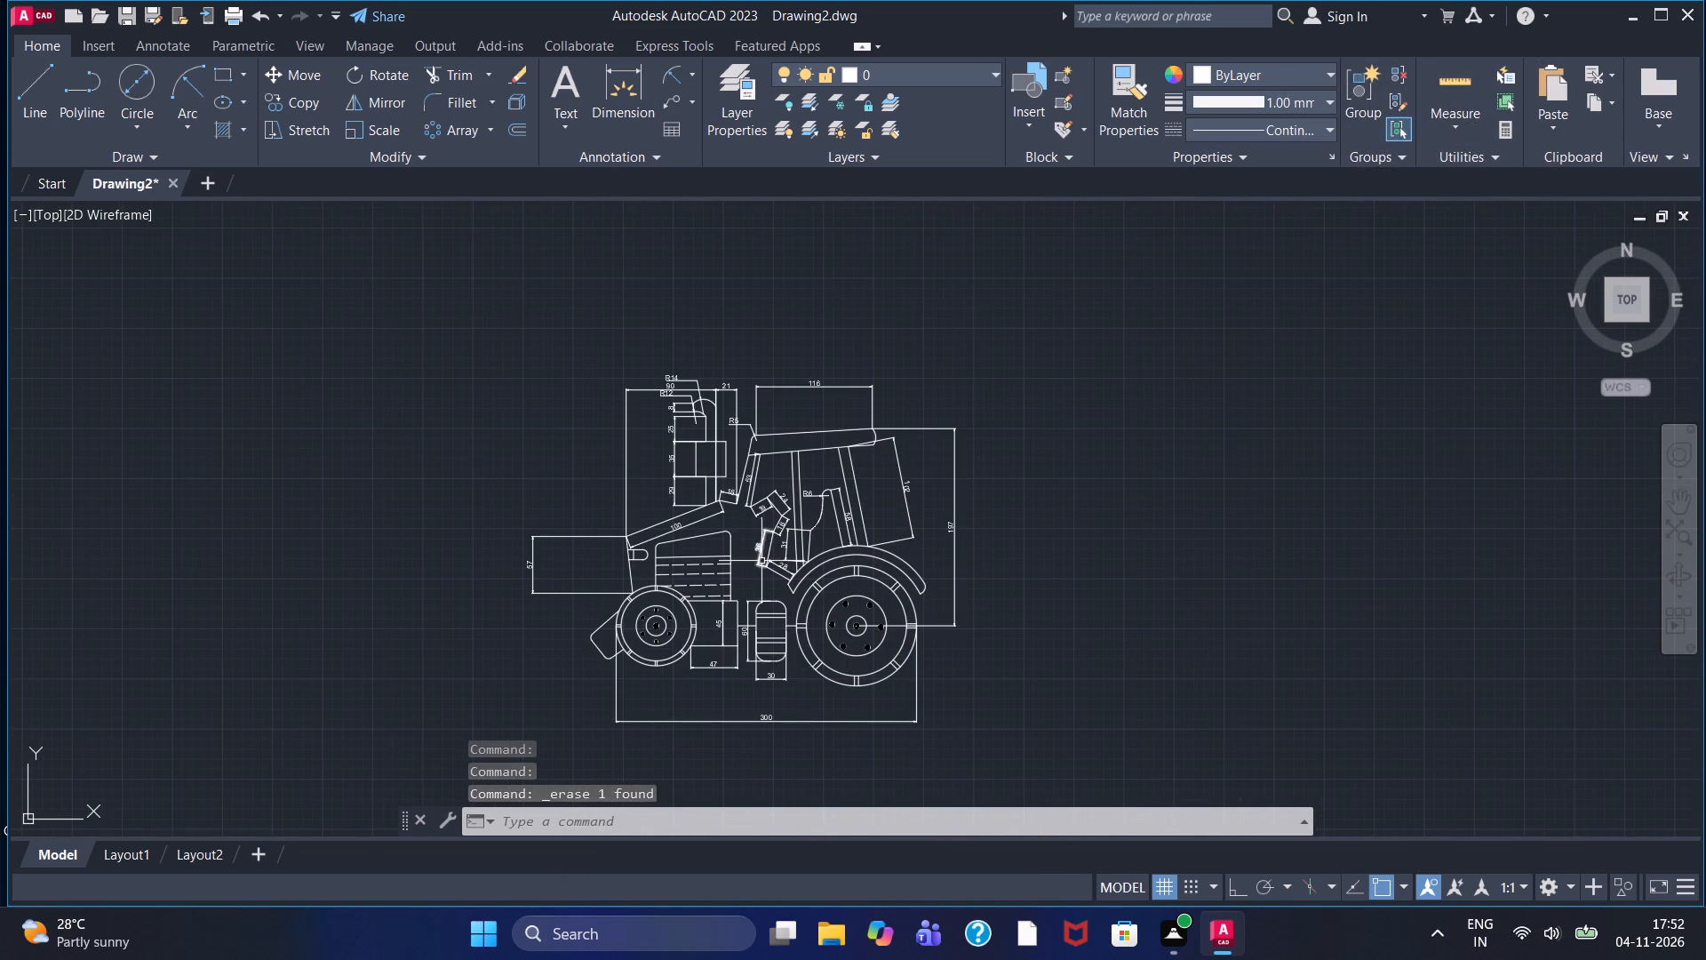
Examine the remaining tractor drawing and its dimensions, both close up and as a whole.
scroll(772, 542, up, 2)
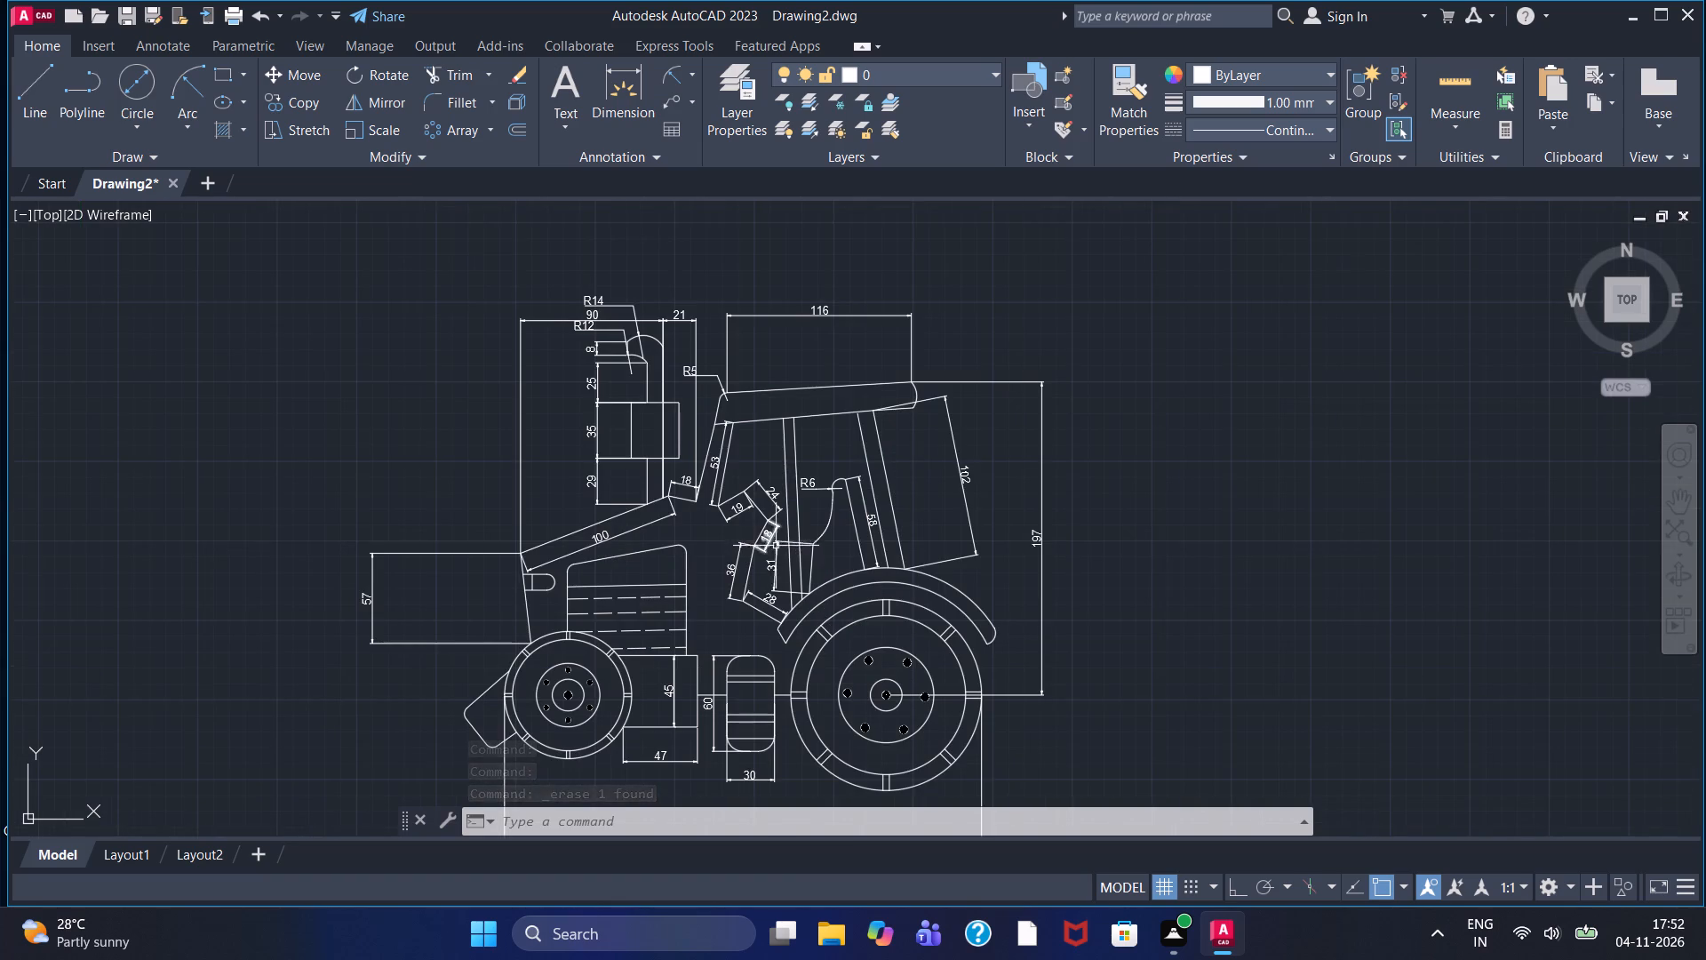
middle_drag(789, 551, 828, 501)
middle_drag(828, 494, 826, 476)
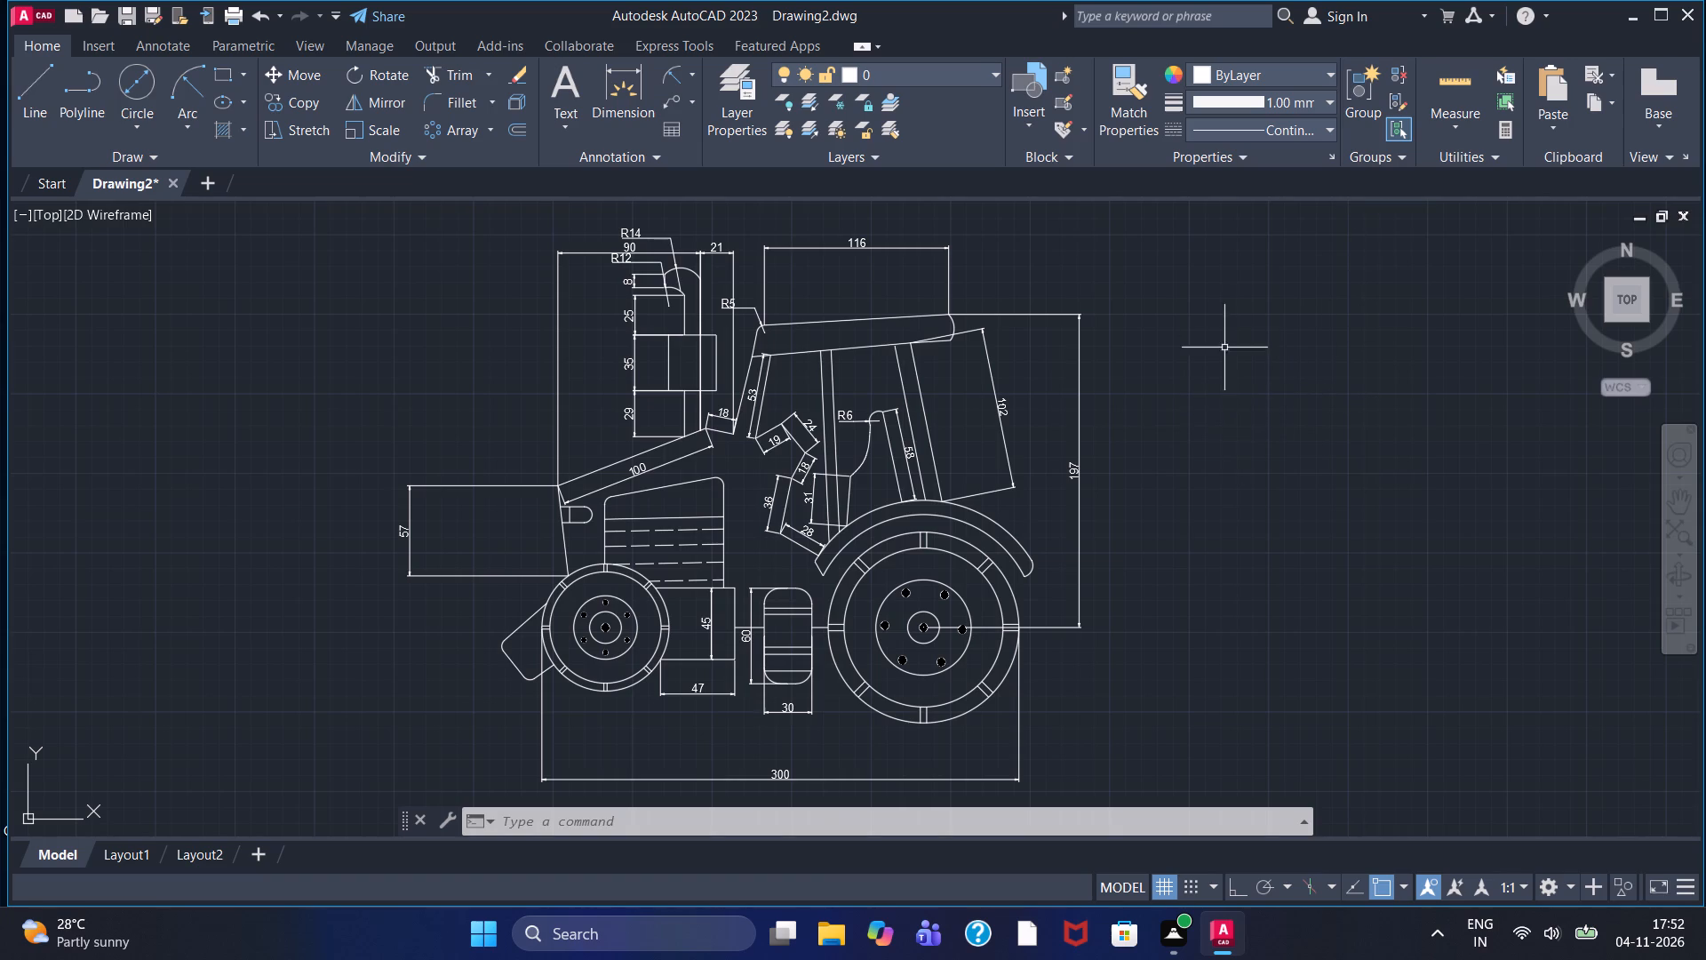
middle_drag(1210, 403, 1226, 364)
scroll(1174, 394, down, 1)
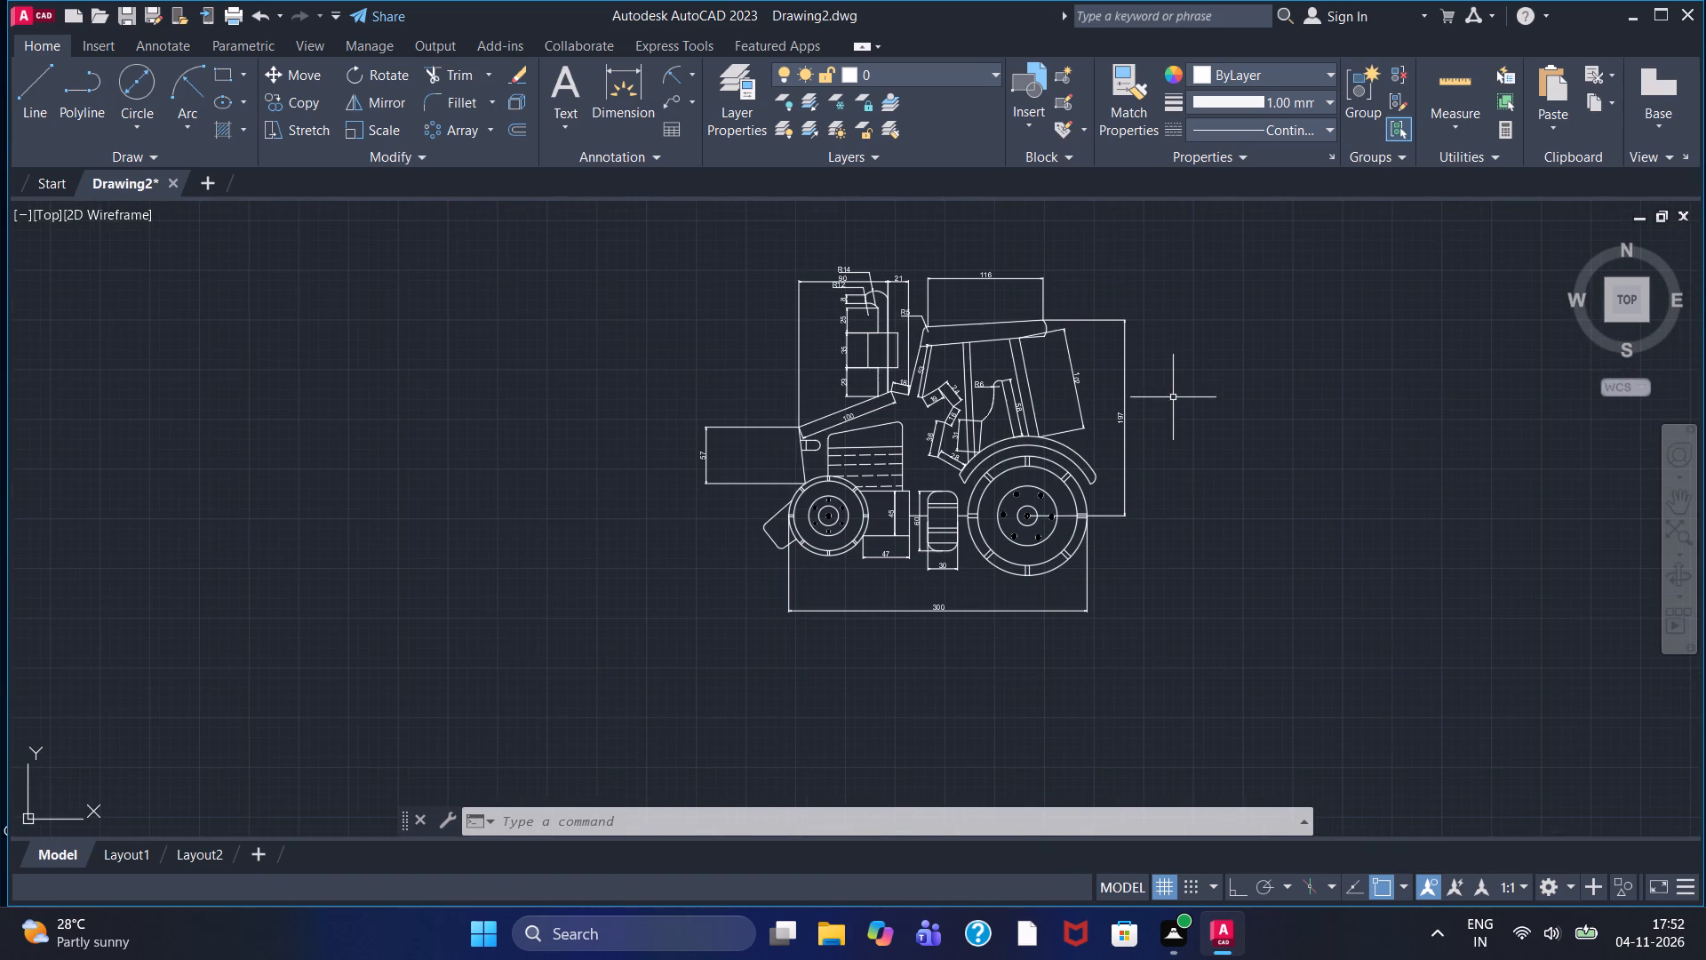
middle_drag(1173, 398, 1116, 403)
scroll(1091, 394, up, 1)
middle_drag(1091, 394, 1090, 395)
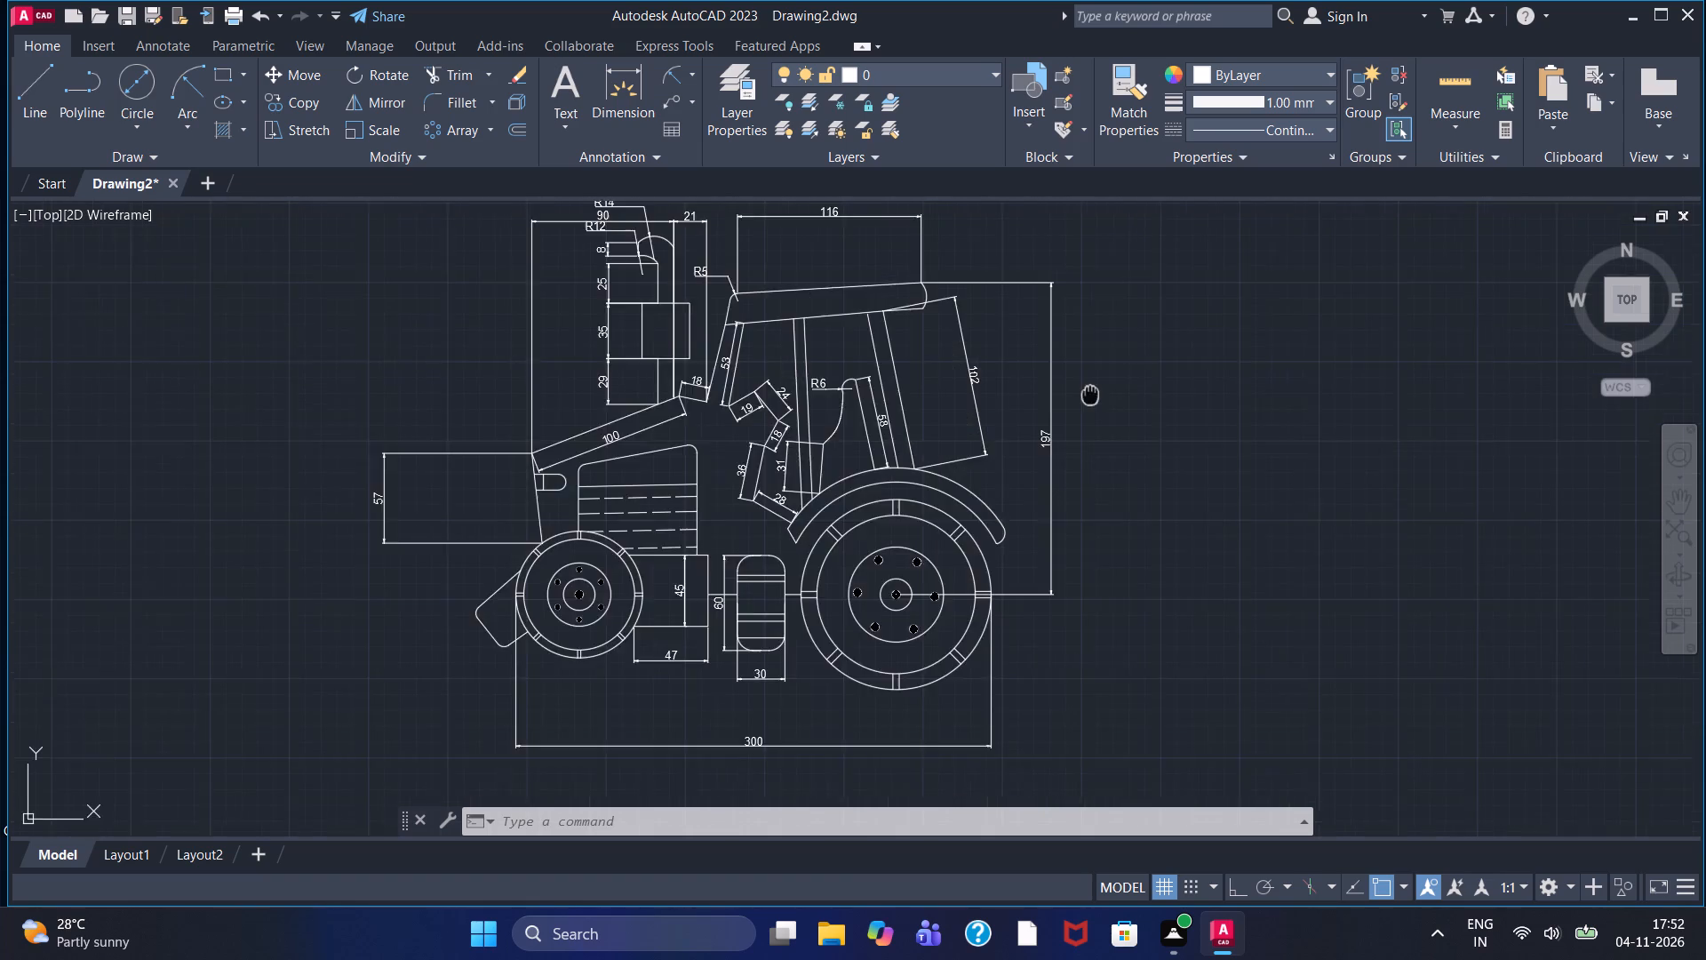
middle_drag(1090, 395, 1088, 422)
scroll(1088, 409, down, 1)
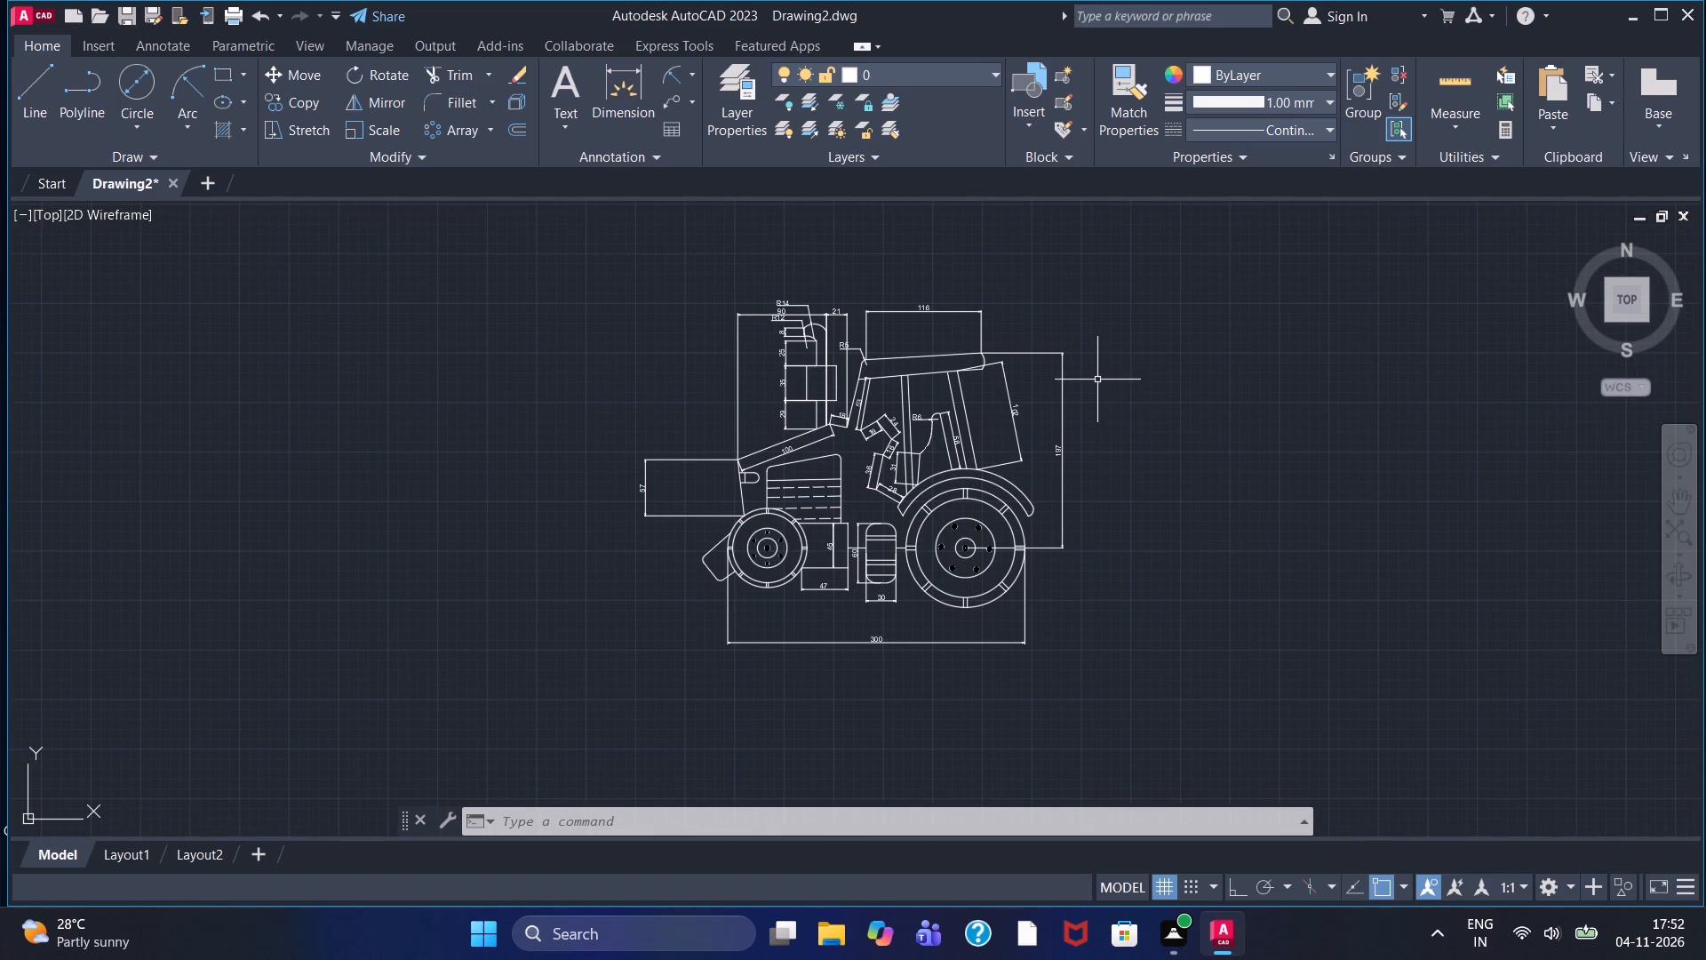
scroll(1072, 419, down, 1)
middle_drag(1072, 419, 1031, 457)
scroll(1006, 431, up, 1)
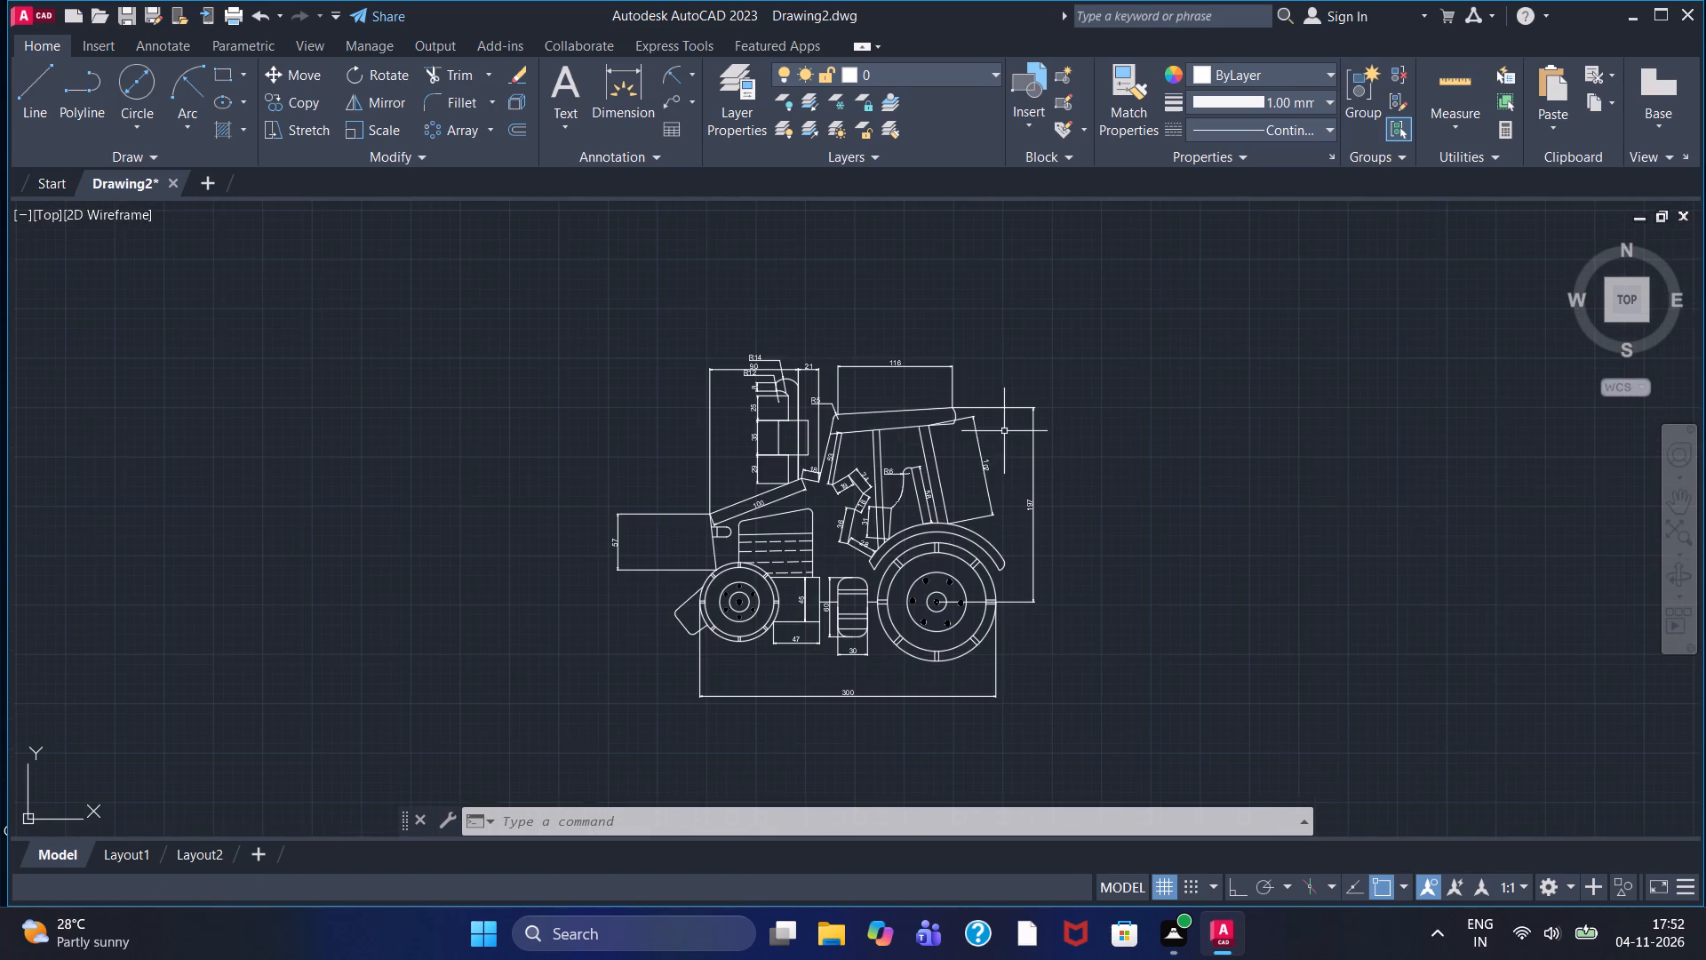
scroll(982, 507, down, 1)
middle_drag(982, 507, 1000, 487)
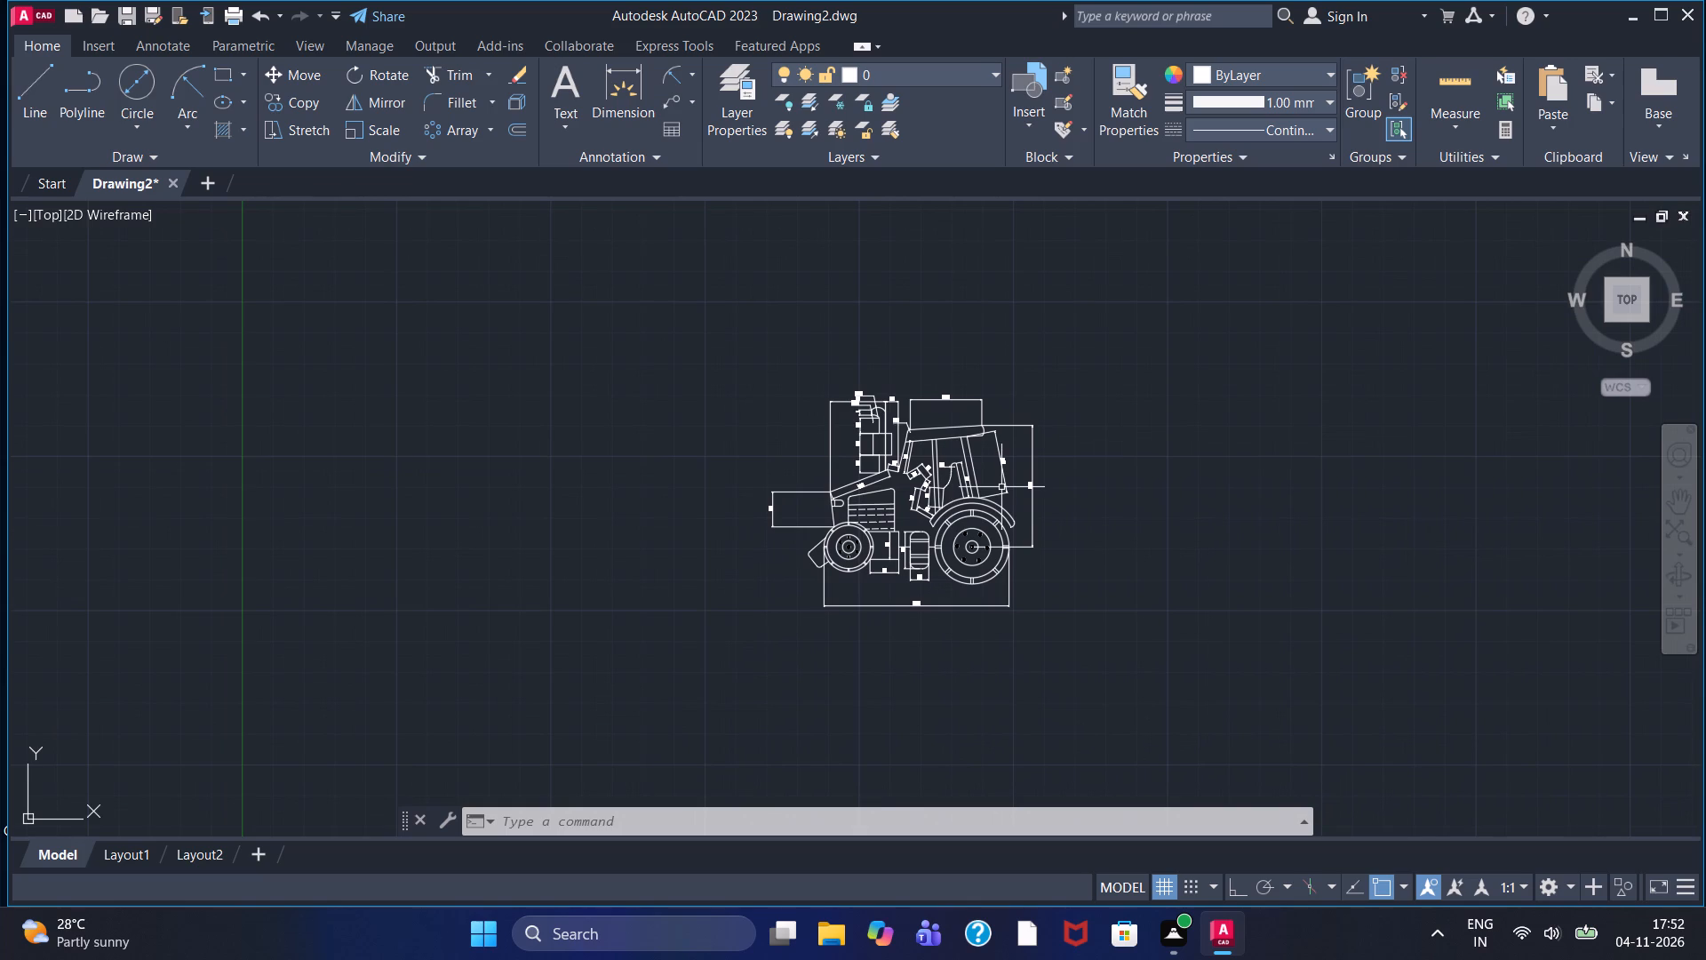
scroll(1006, 479, up, 1)
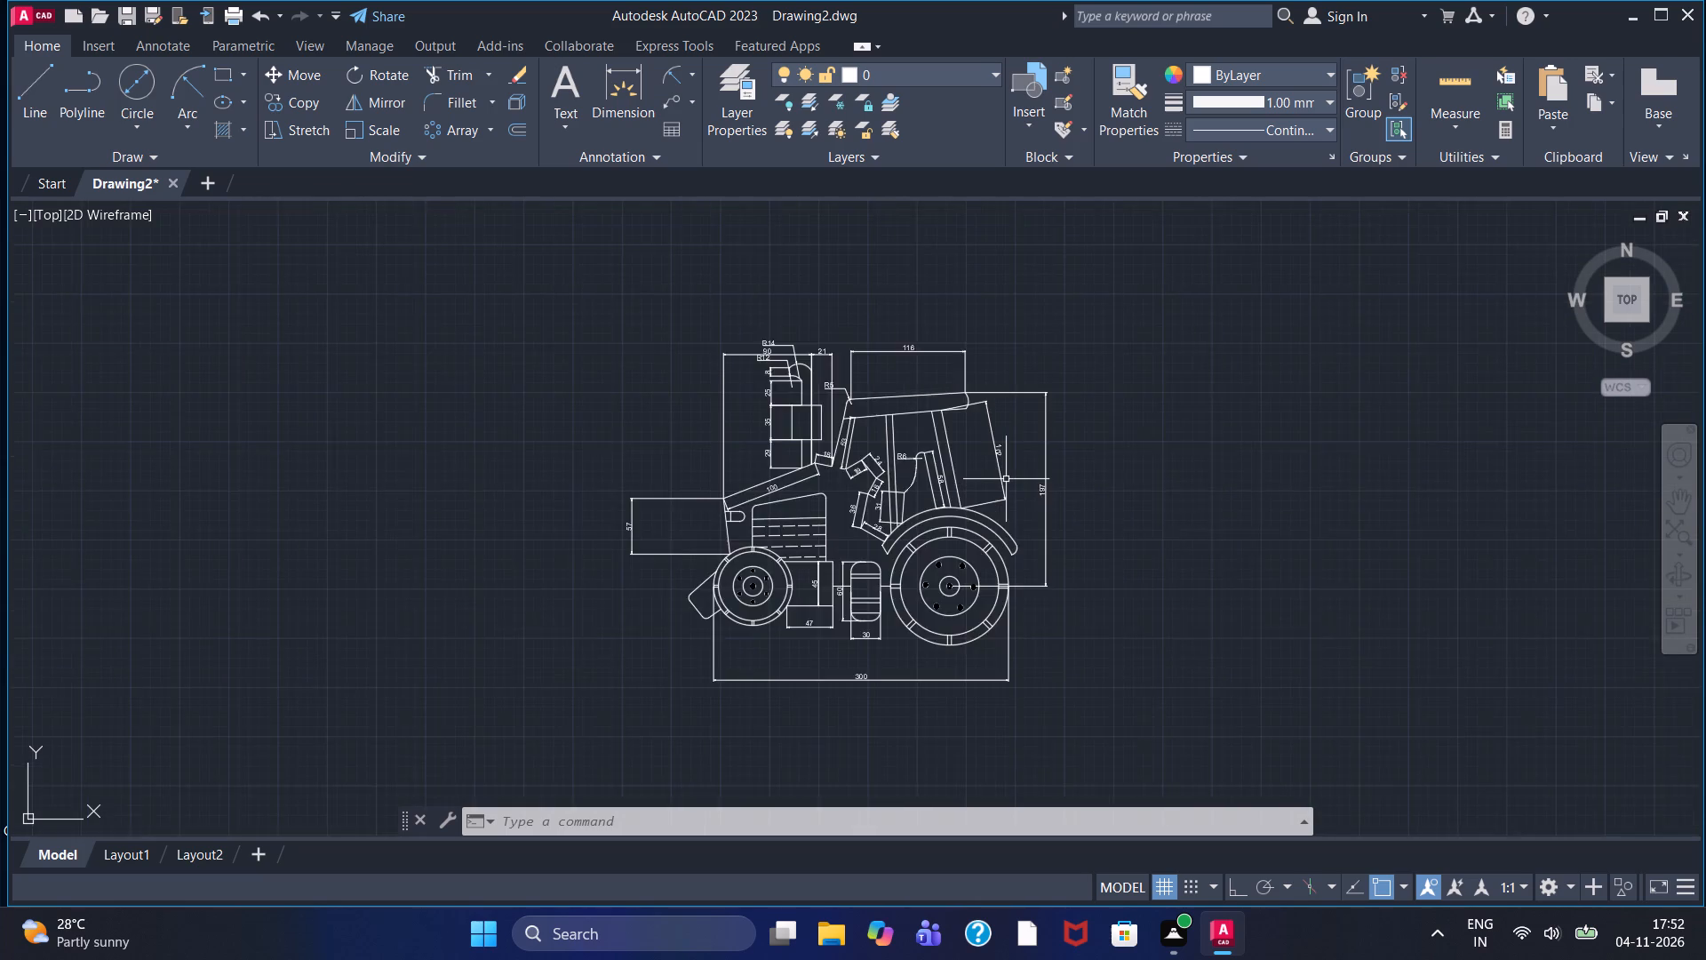
scroll(1006, 479, up, 1)
scroll(1010, 482, down, 1)
middle_drag(1010, 482, 1059, 433)
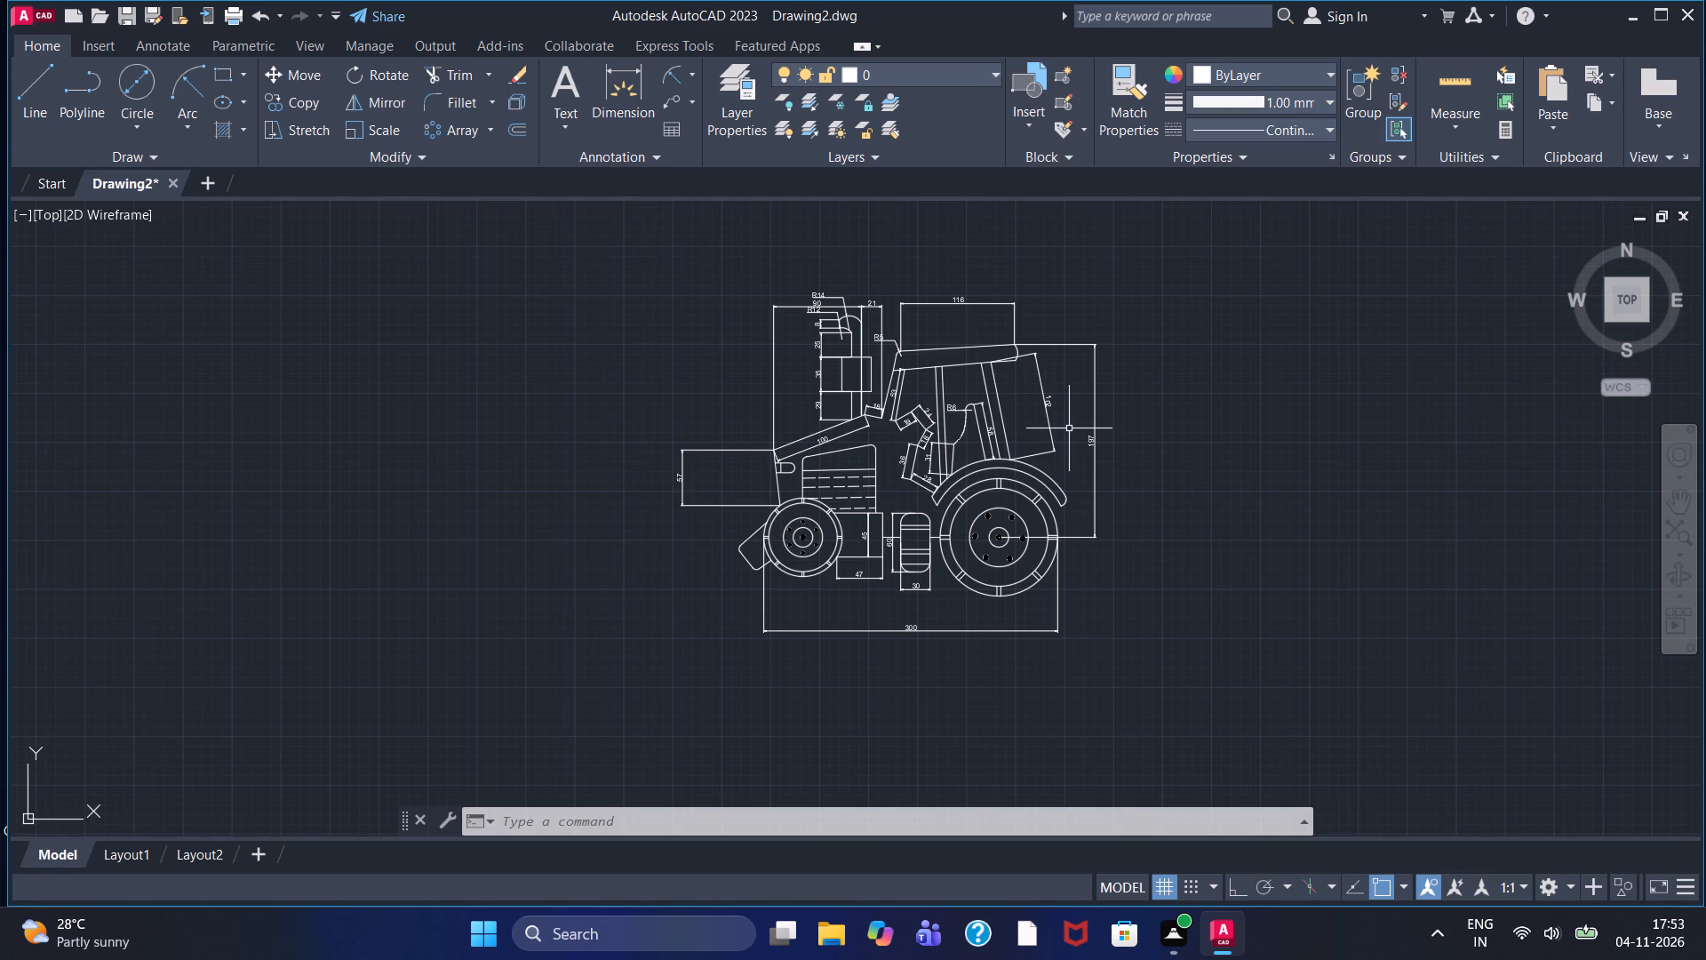
Save the drawing in the Documents folder under the file name SMALL TRACTOR.dwg.
key(ctrl+s)
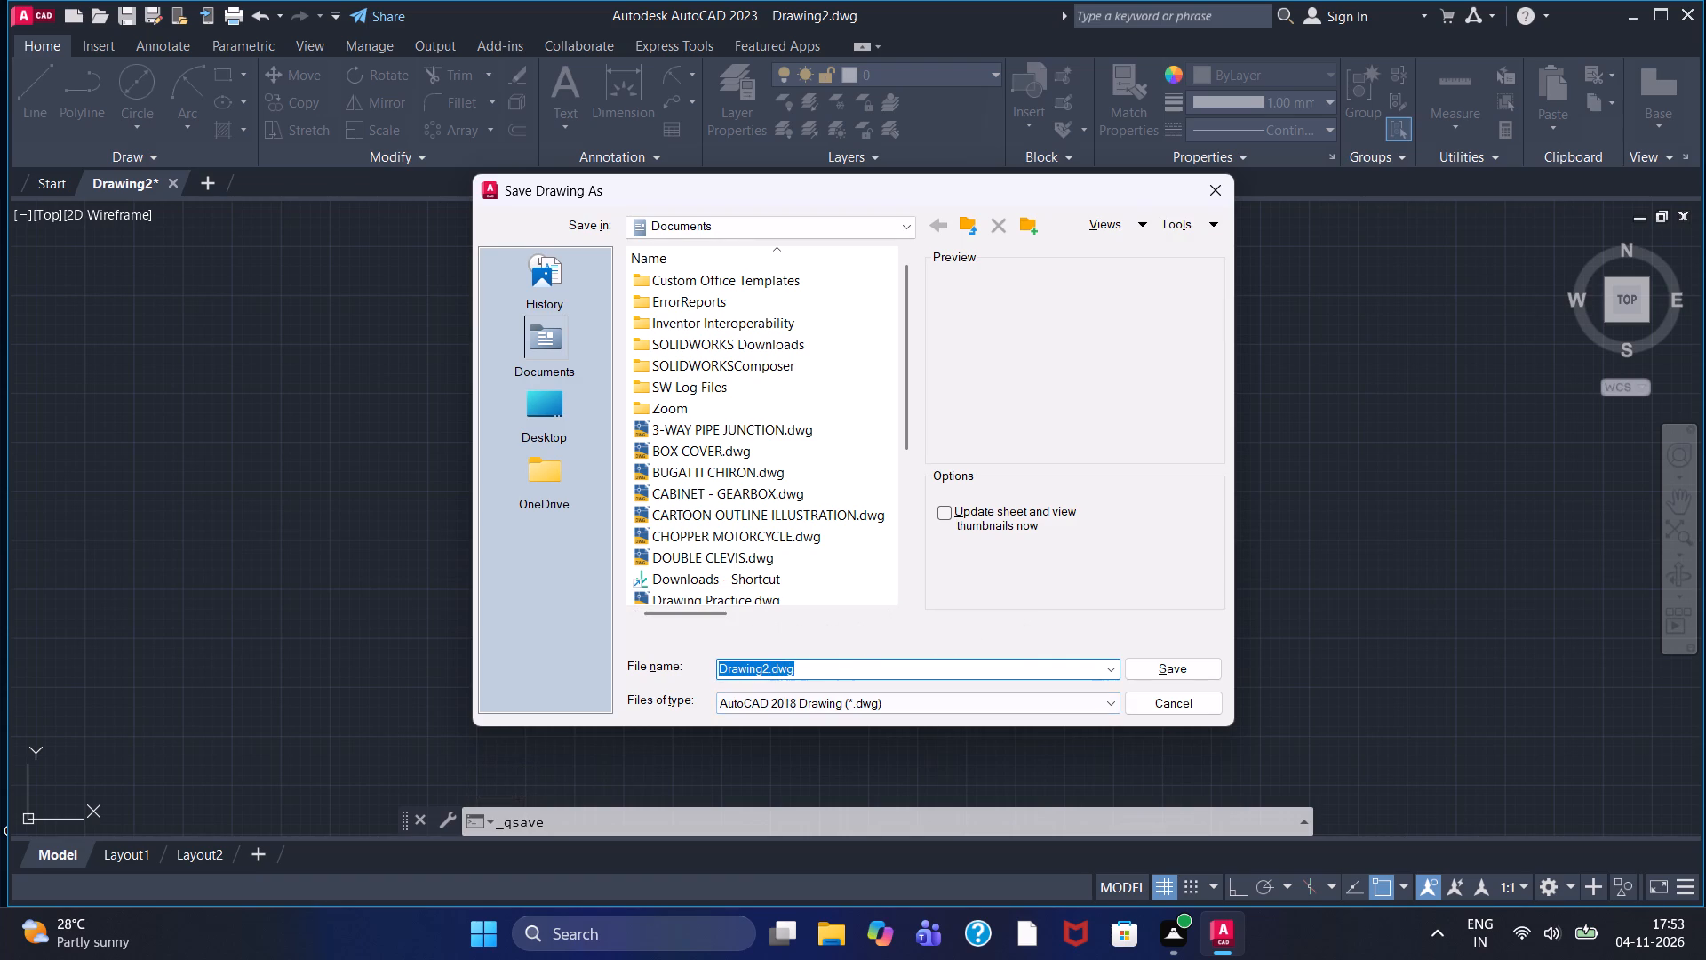
drag(768, 669, 663, 684)
click(663, 684)
key(BackSpace)
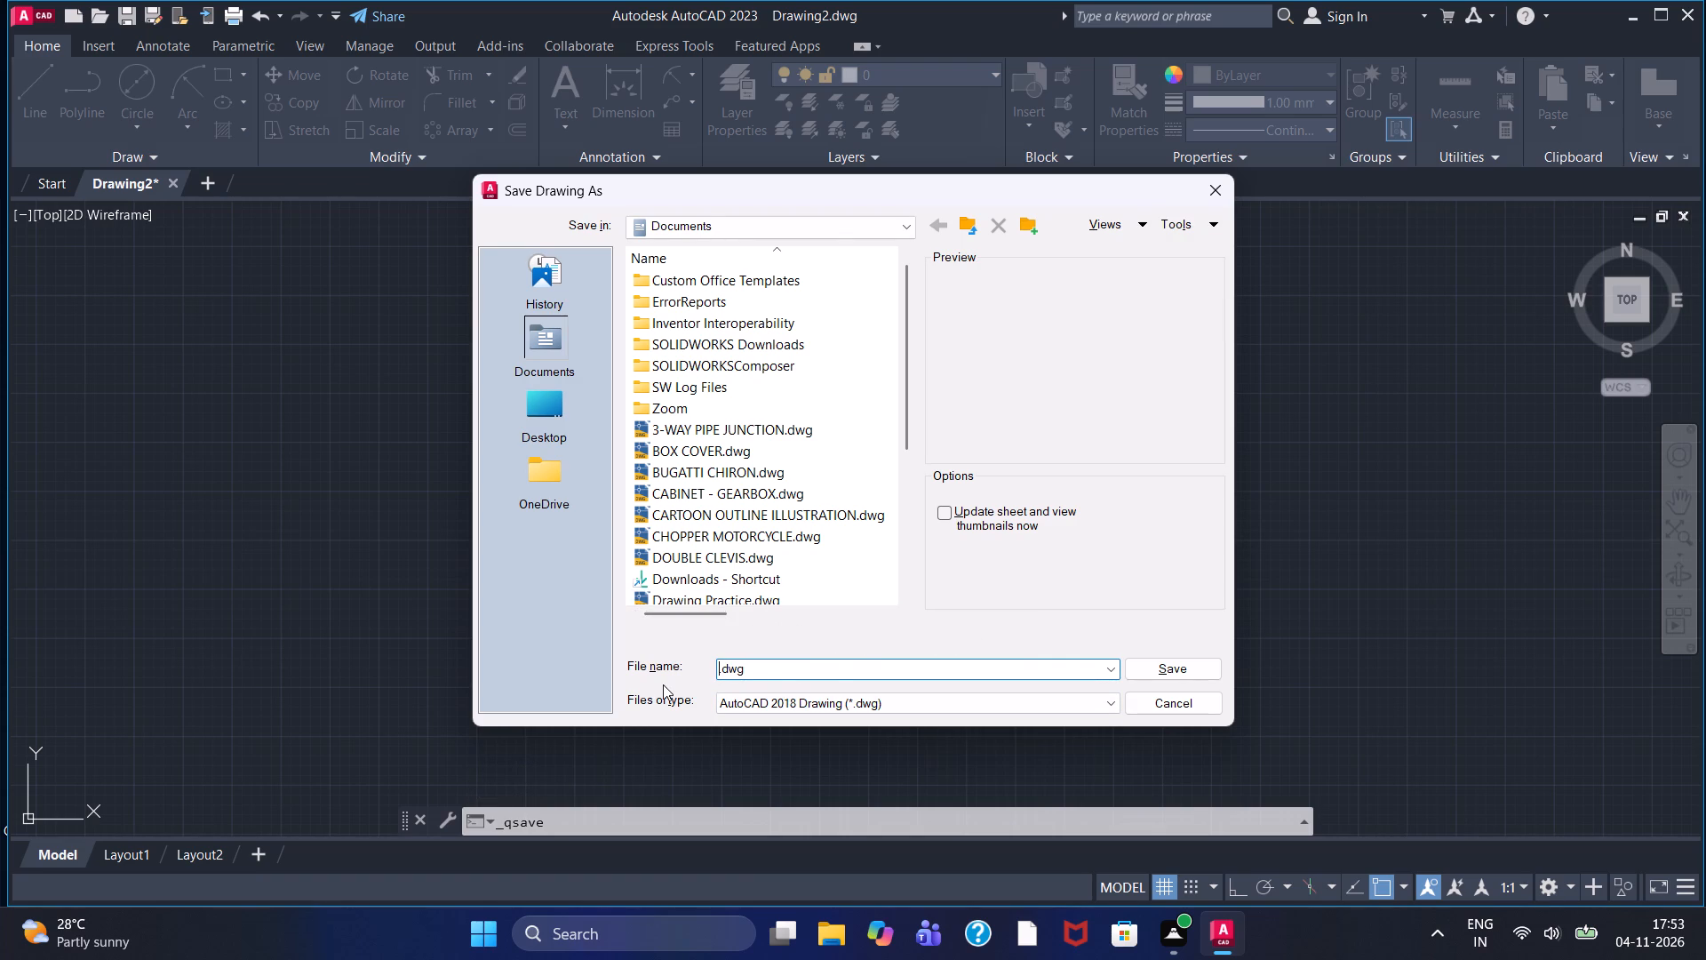
key(ctrl+v)
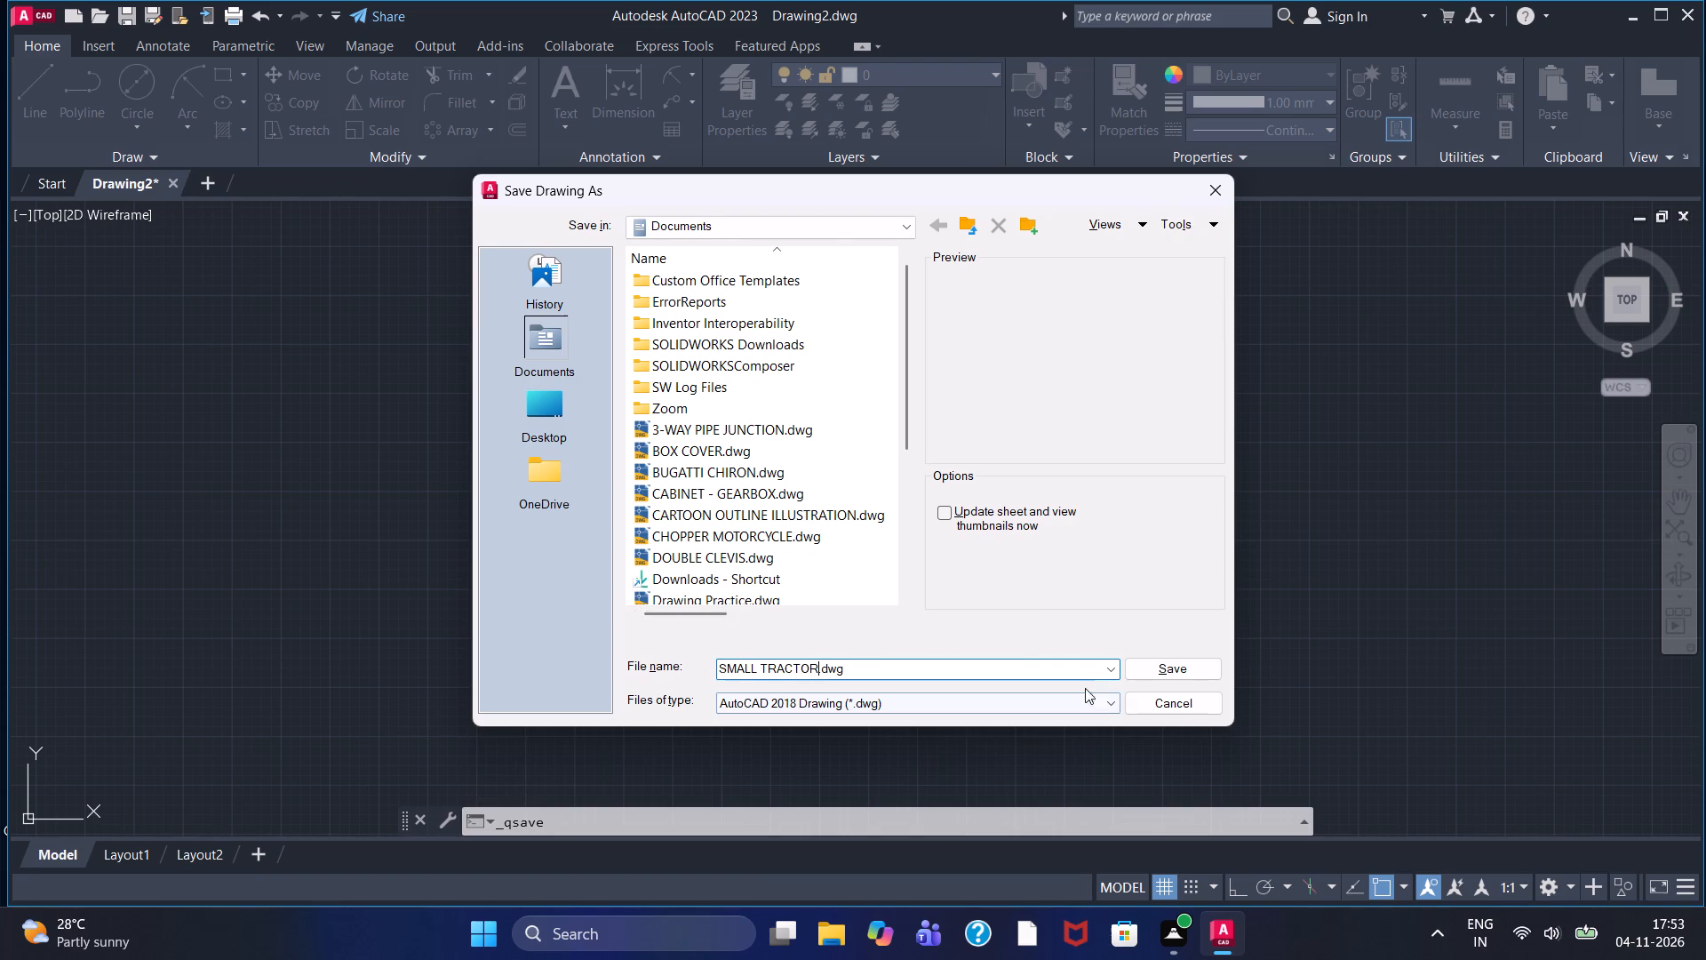
double_click(1169, 672)
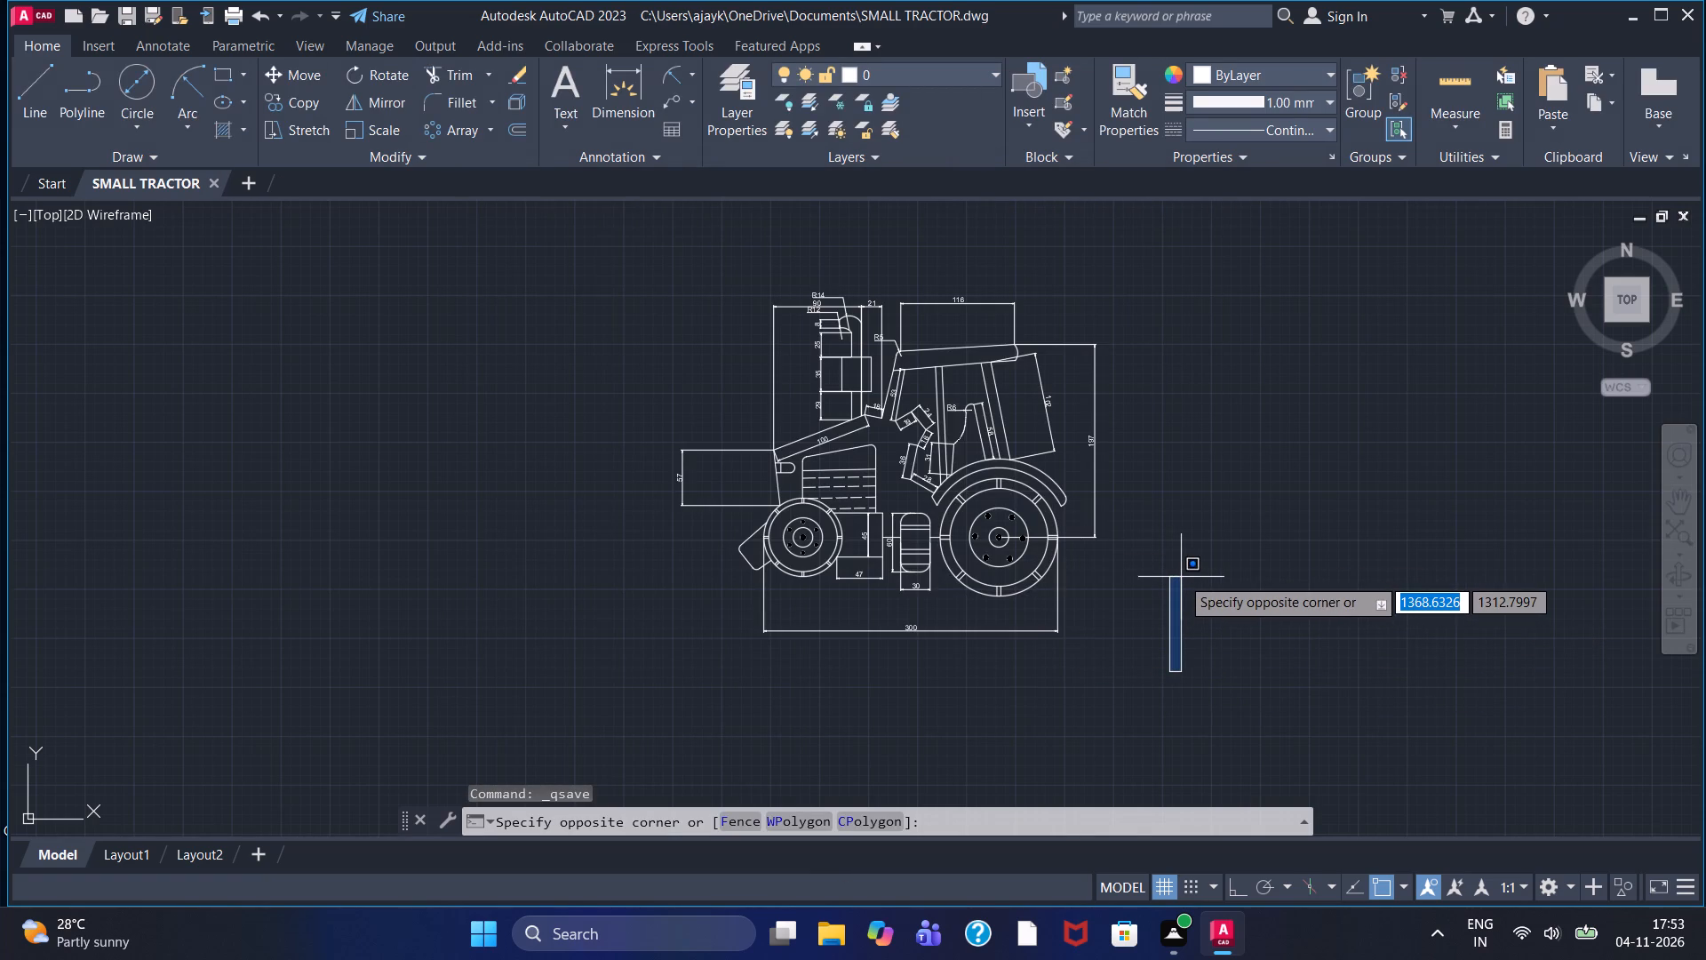
key(Escape)
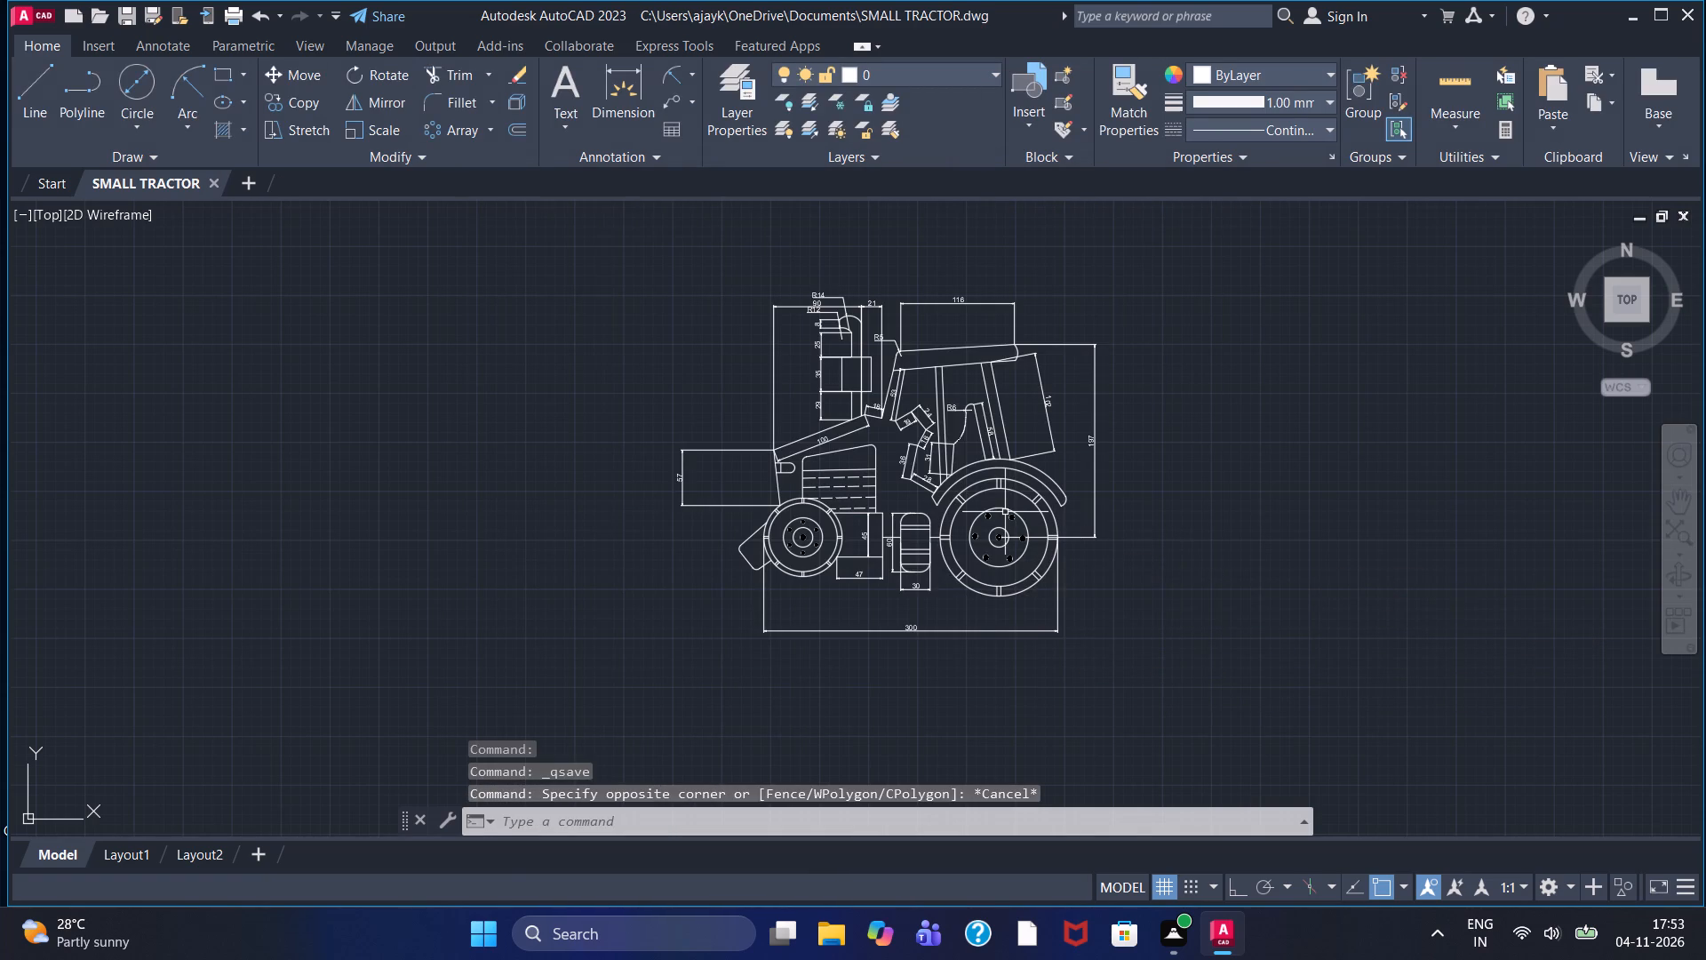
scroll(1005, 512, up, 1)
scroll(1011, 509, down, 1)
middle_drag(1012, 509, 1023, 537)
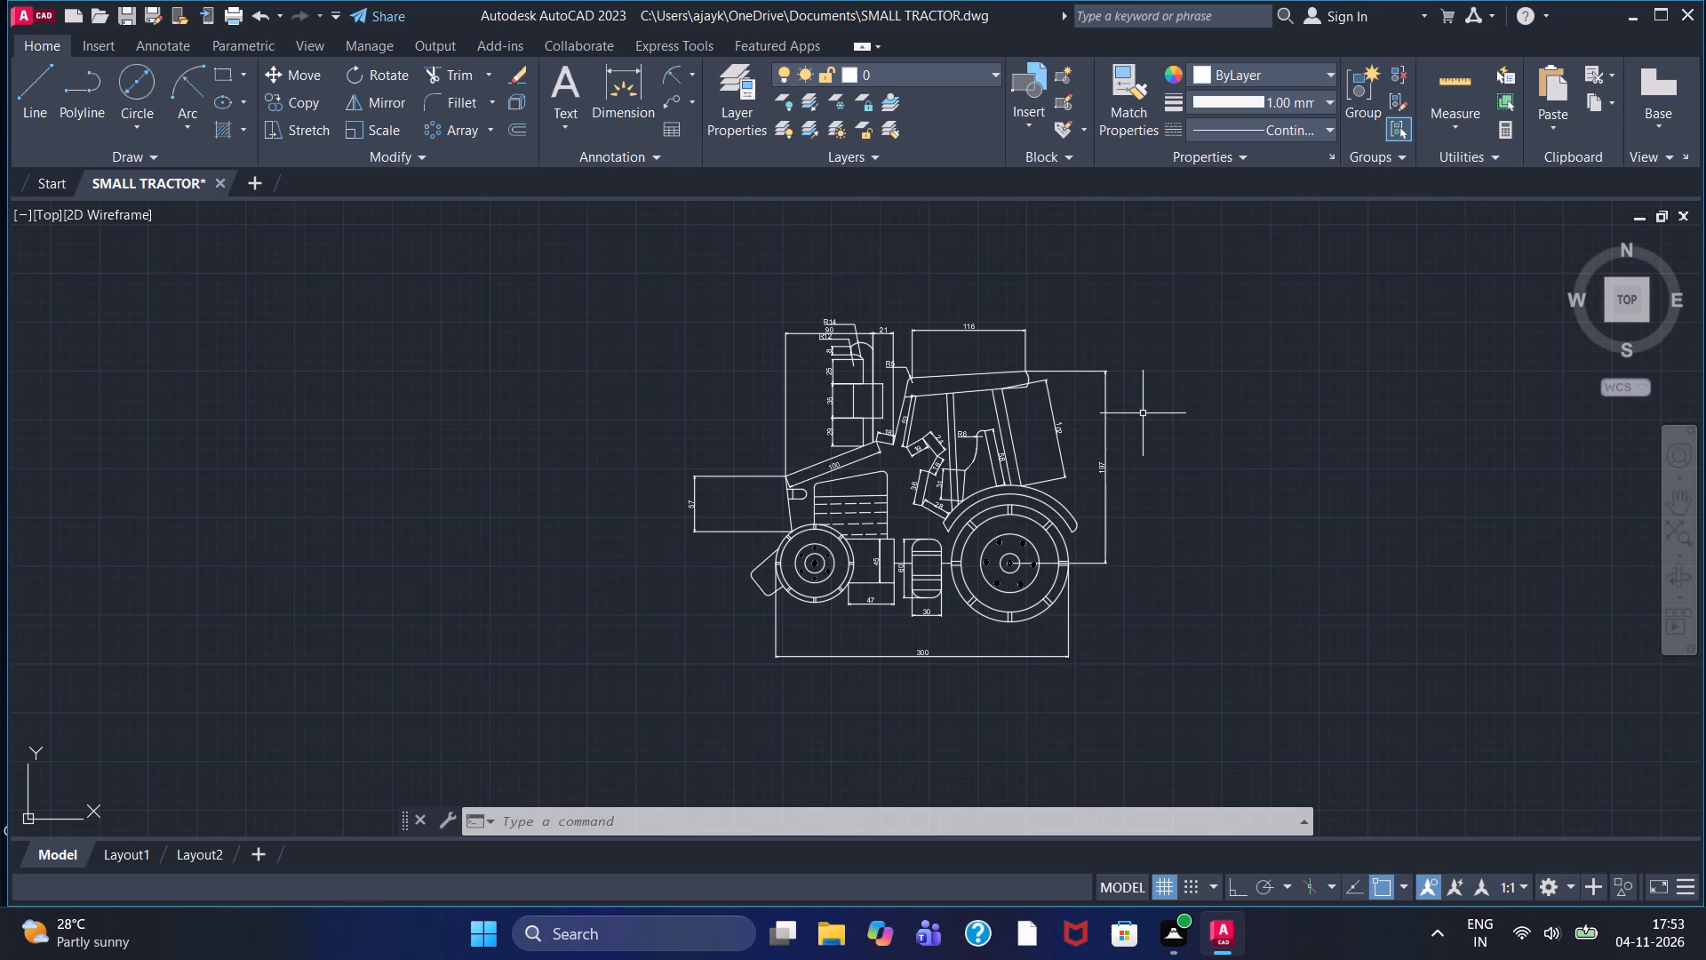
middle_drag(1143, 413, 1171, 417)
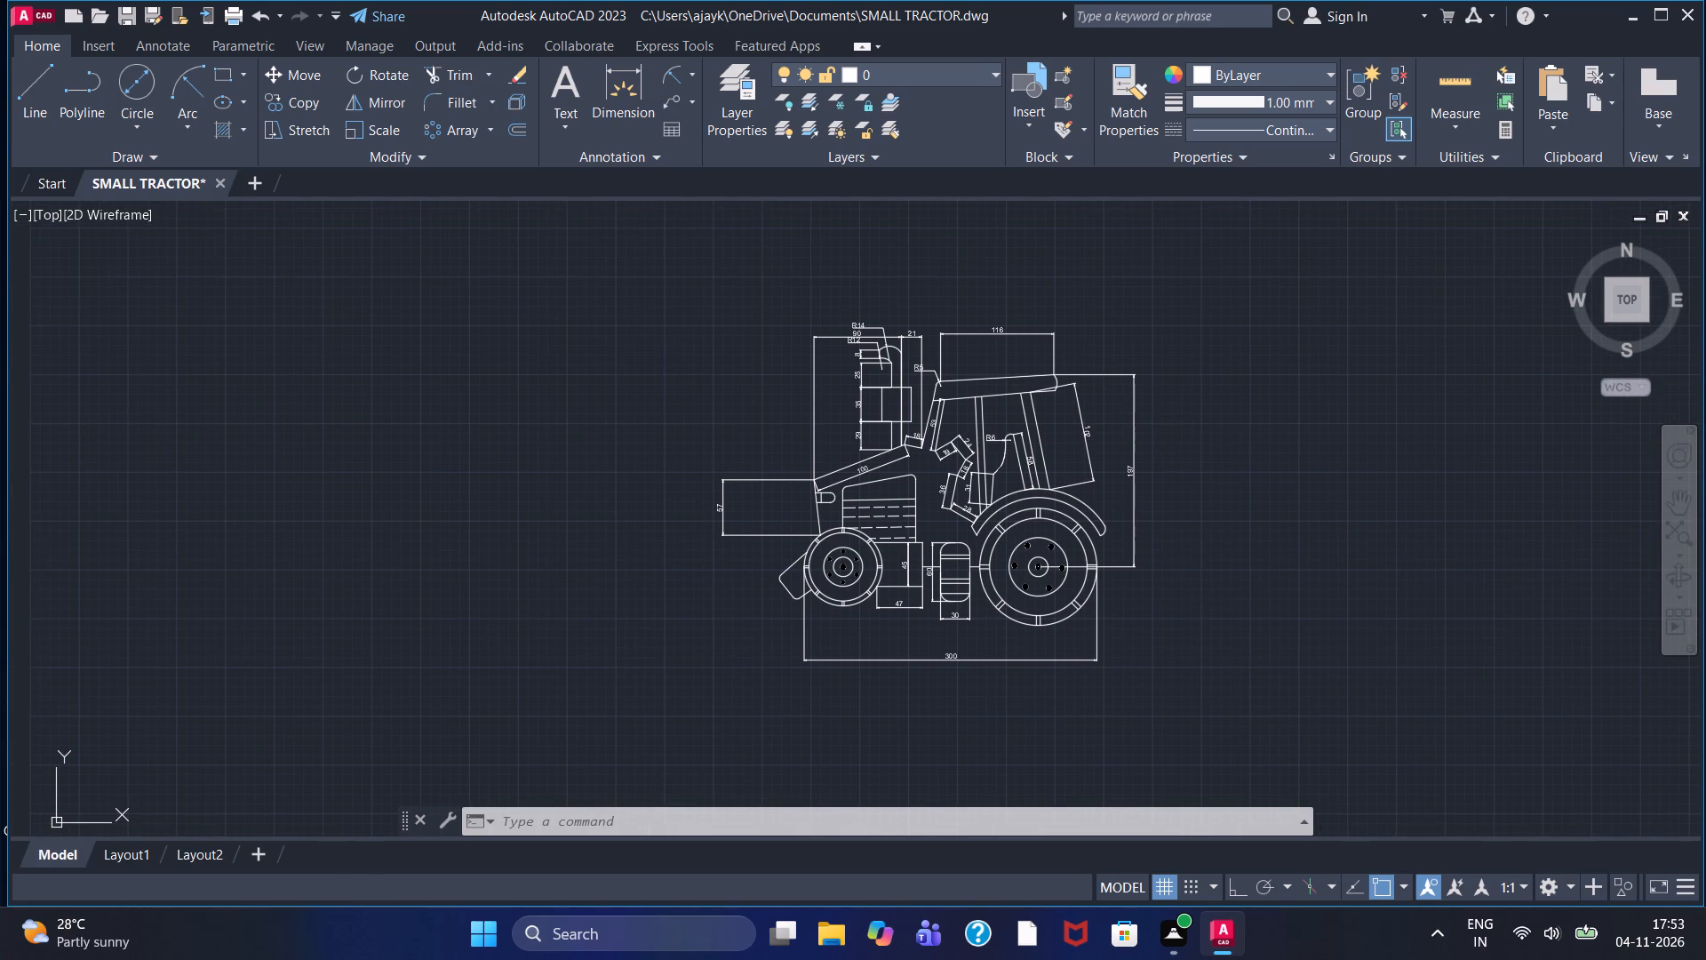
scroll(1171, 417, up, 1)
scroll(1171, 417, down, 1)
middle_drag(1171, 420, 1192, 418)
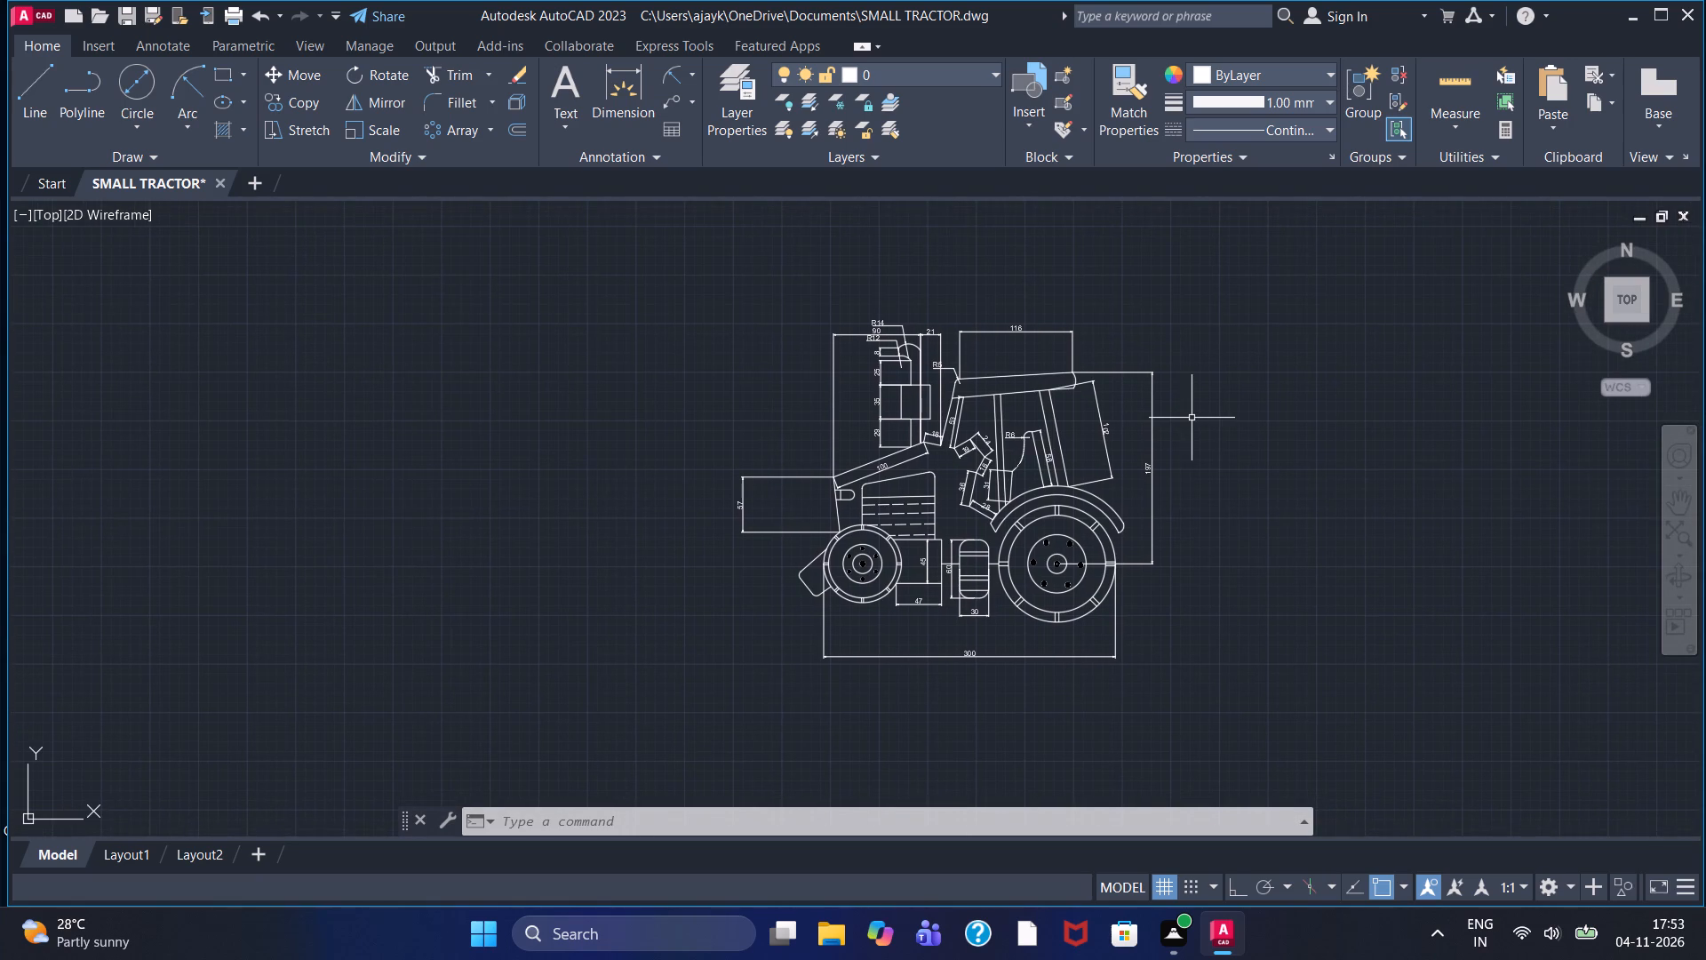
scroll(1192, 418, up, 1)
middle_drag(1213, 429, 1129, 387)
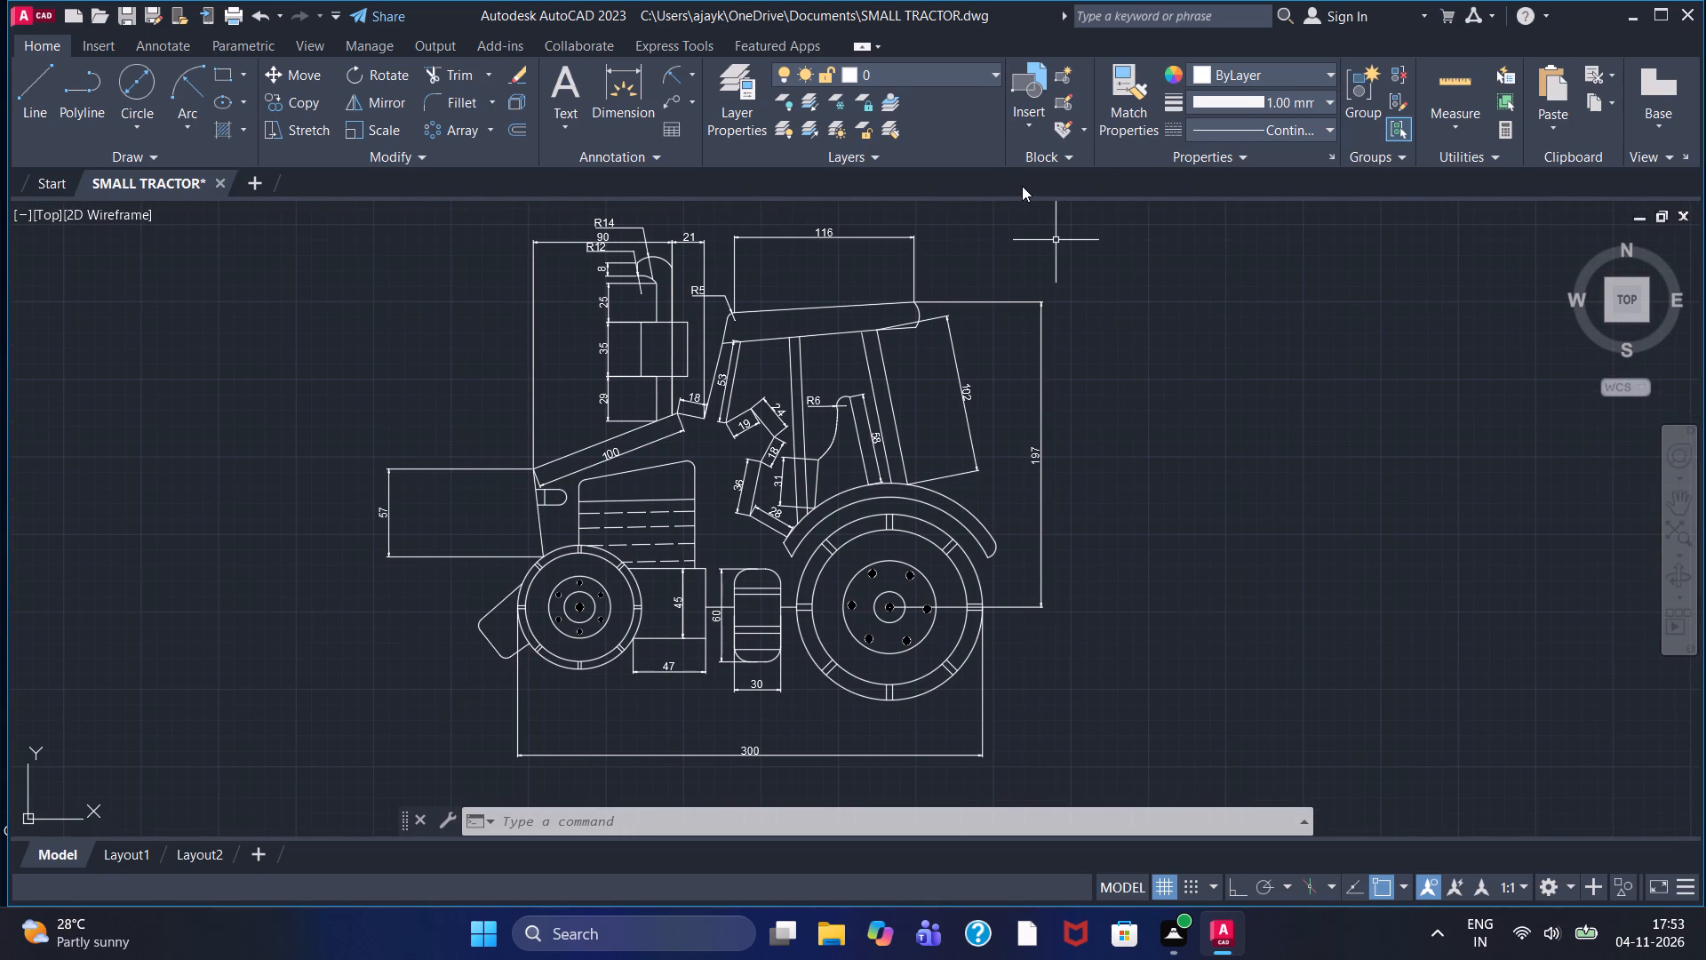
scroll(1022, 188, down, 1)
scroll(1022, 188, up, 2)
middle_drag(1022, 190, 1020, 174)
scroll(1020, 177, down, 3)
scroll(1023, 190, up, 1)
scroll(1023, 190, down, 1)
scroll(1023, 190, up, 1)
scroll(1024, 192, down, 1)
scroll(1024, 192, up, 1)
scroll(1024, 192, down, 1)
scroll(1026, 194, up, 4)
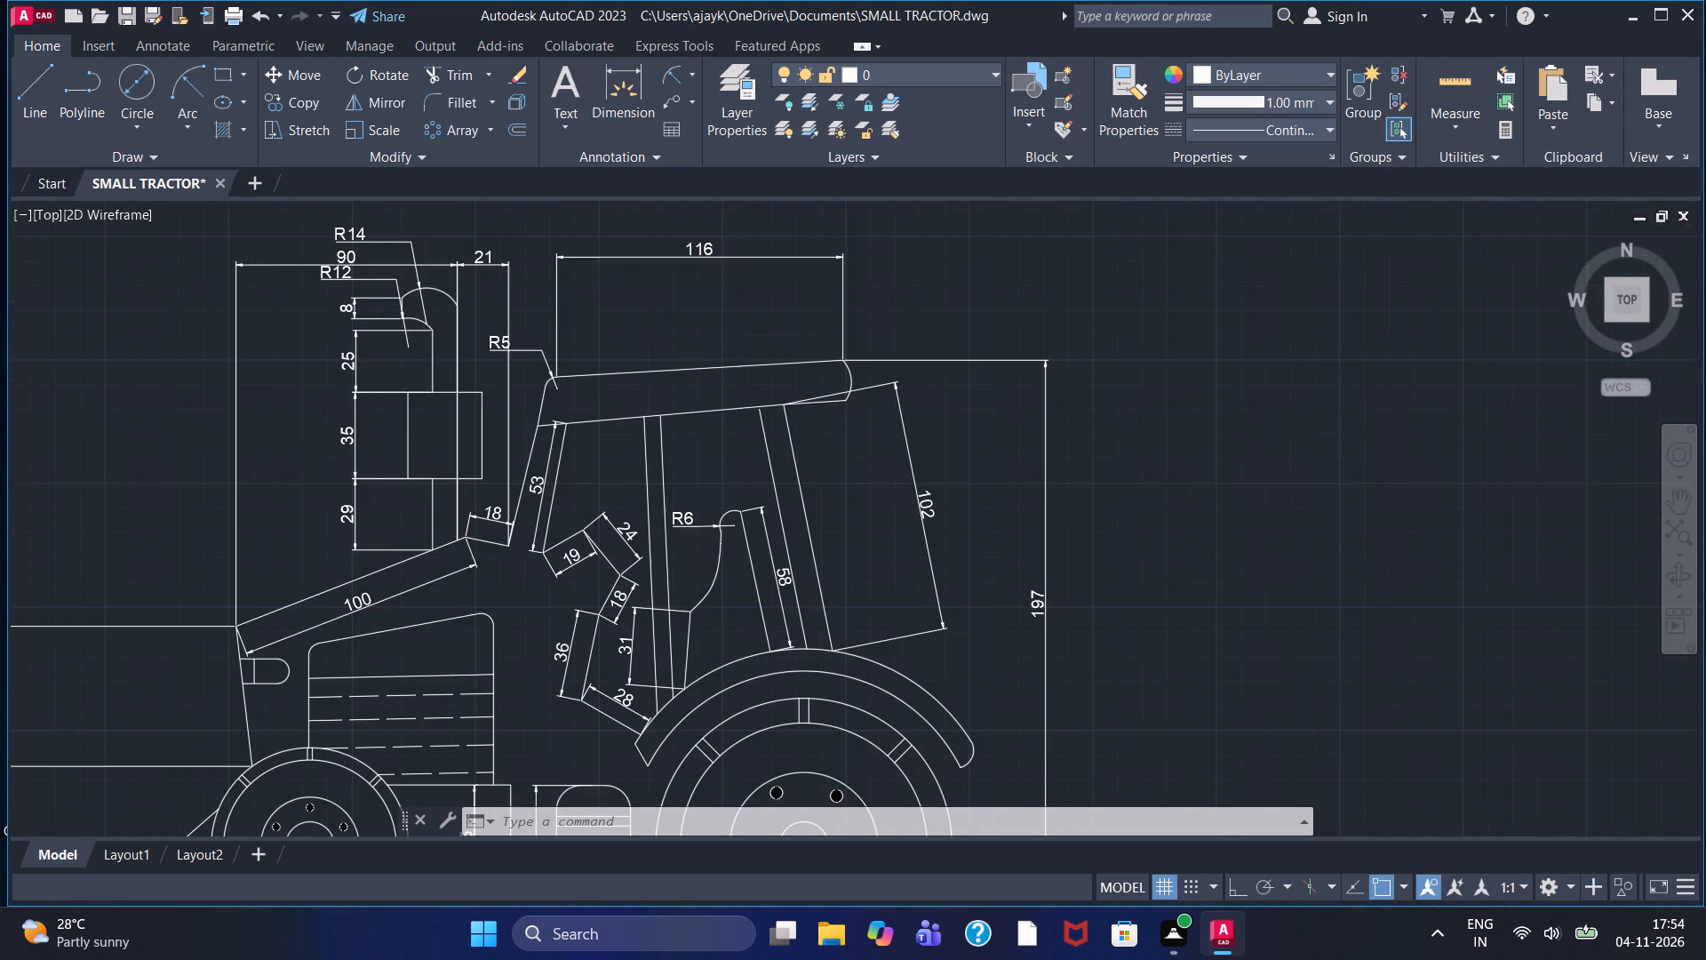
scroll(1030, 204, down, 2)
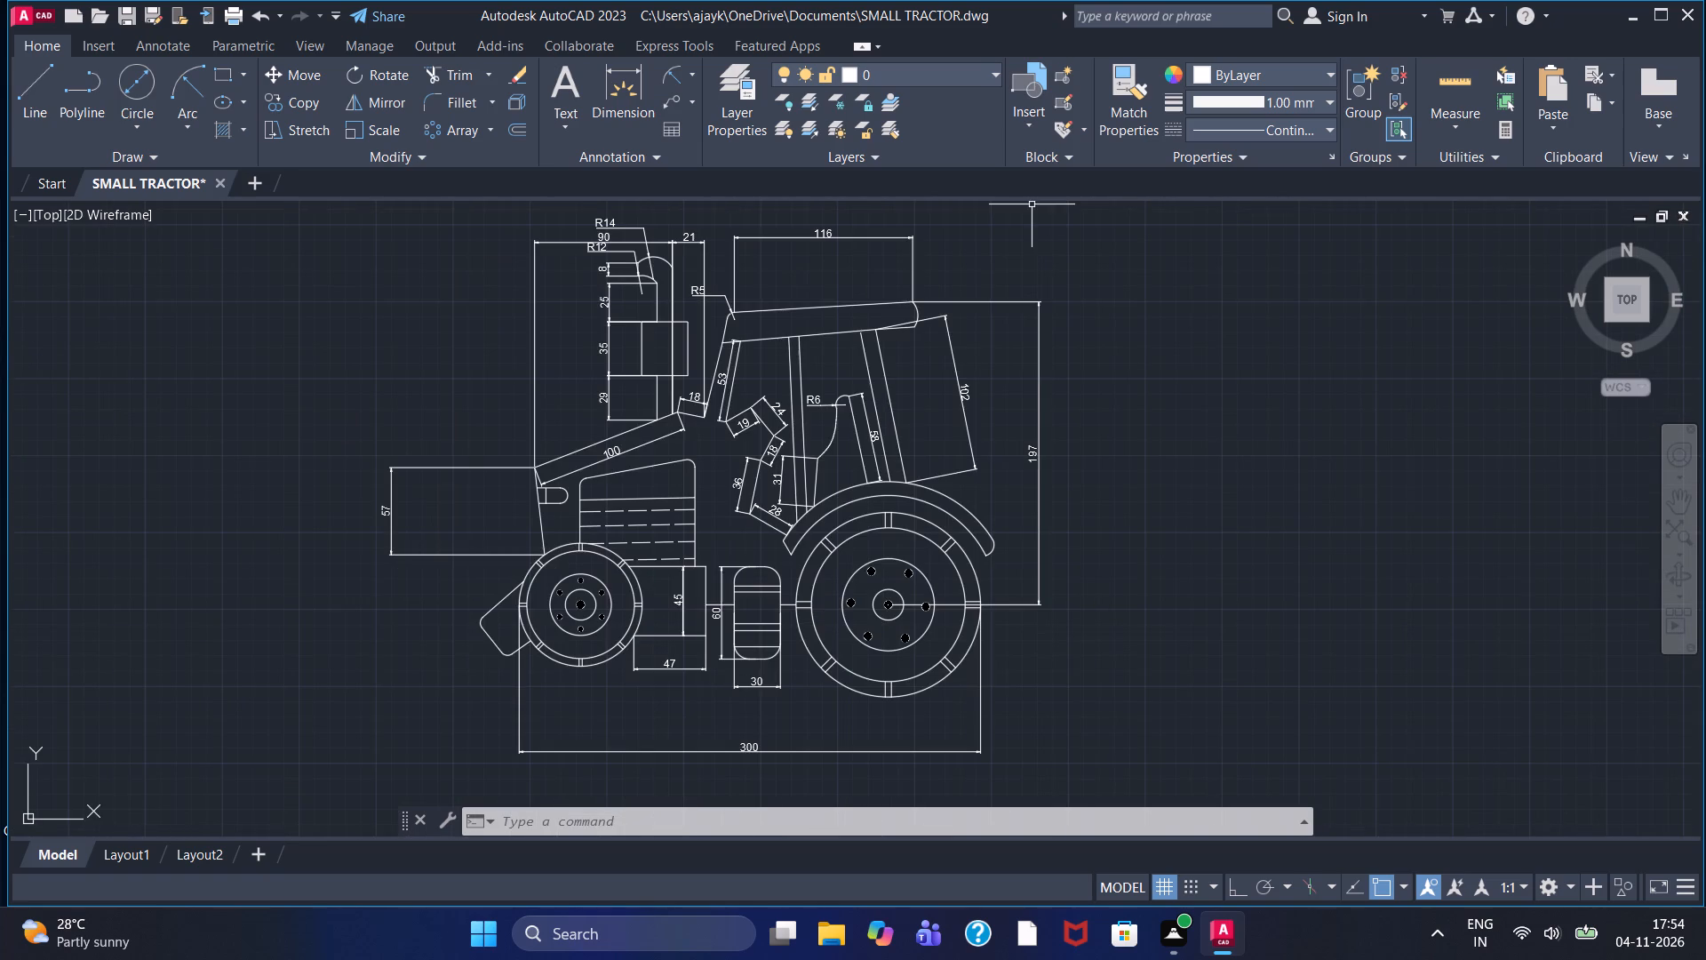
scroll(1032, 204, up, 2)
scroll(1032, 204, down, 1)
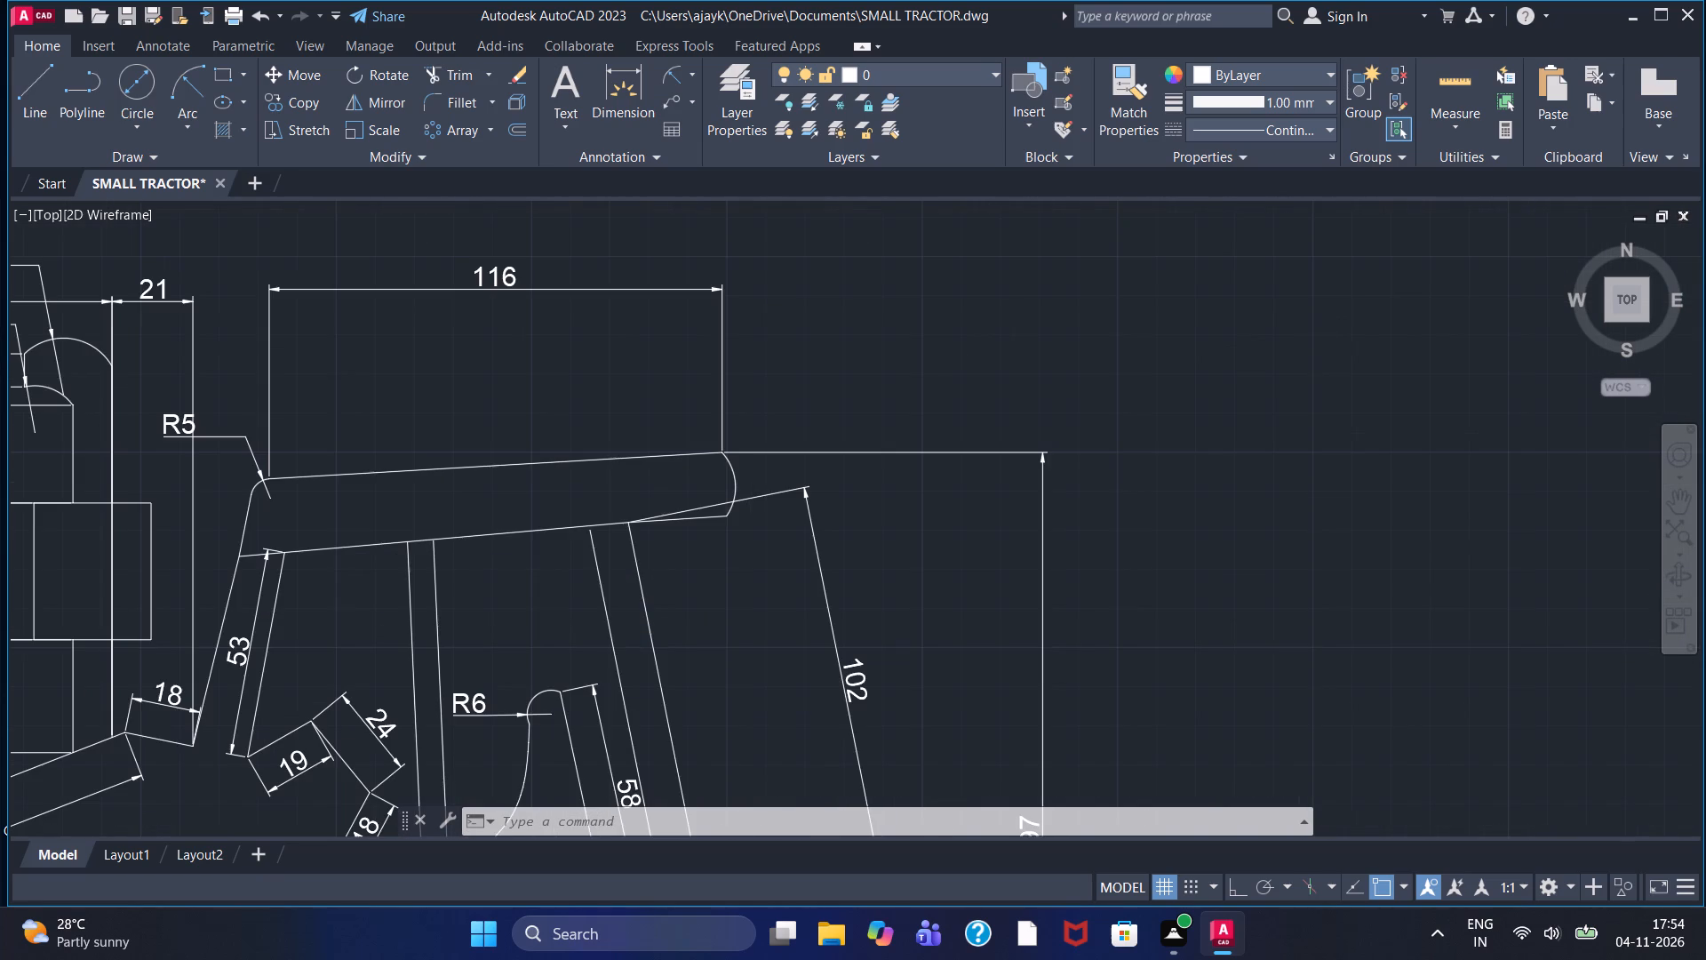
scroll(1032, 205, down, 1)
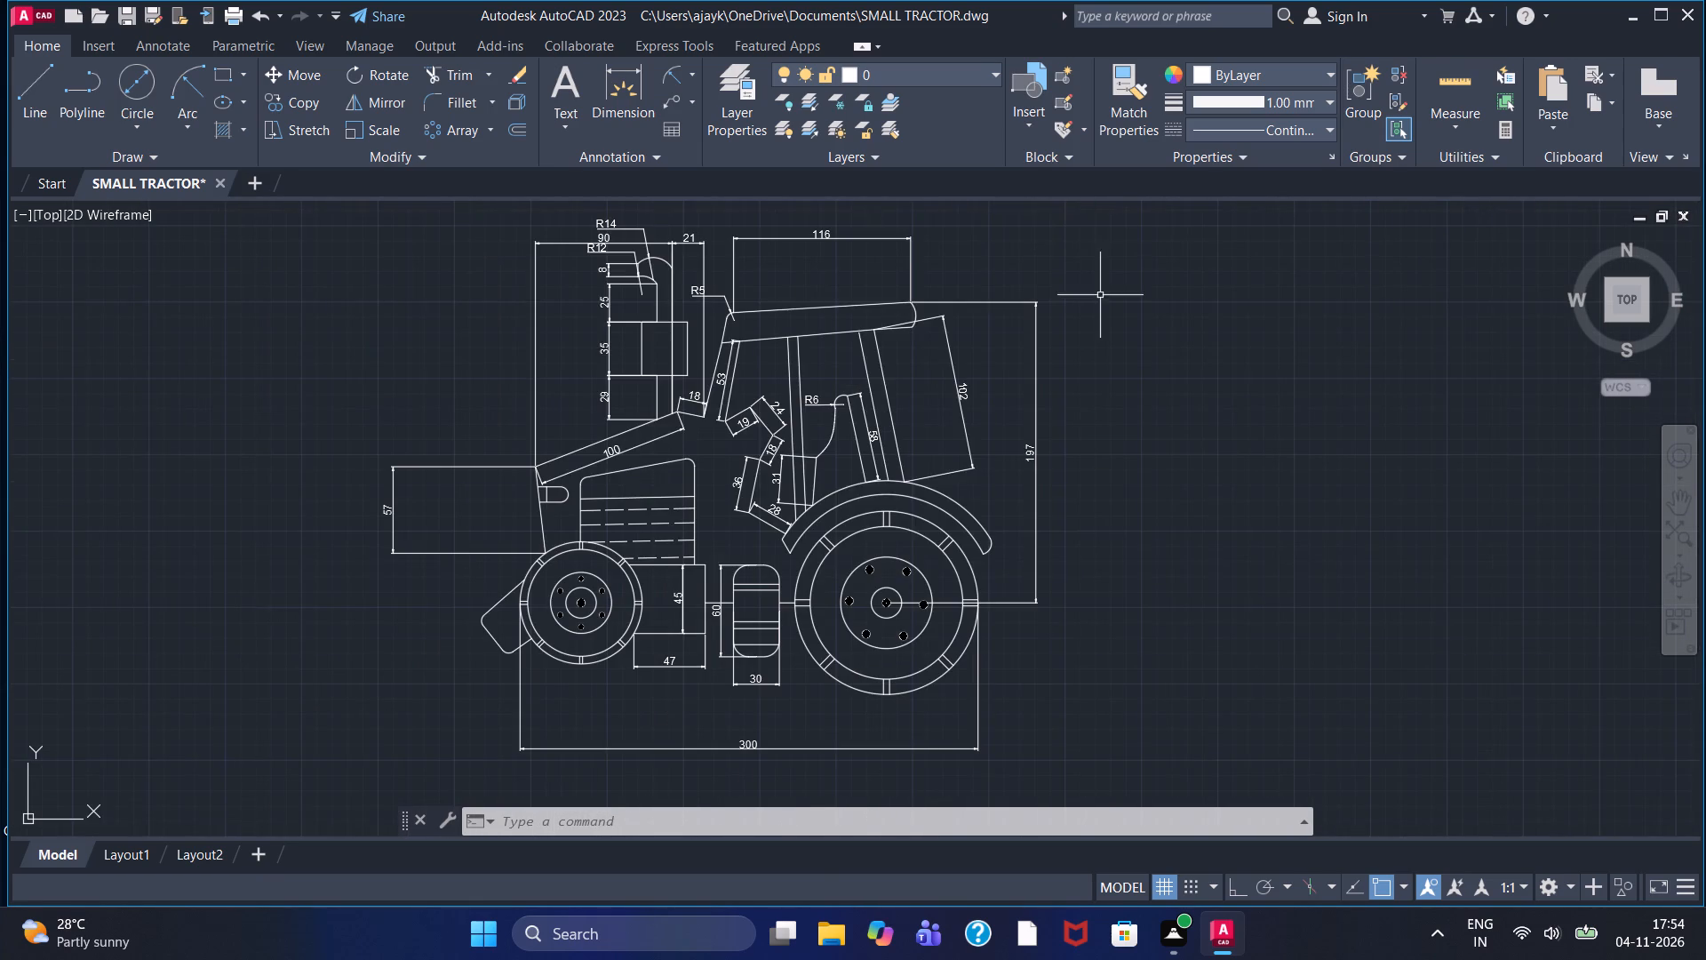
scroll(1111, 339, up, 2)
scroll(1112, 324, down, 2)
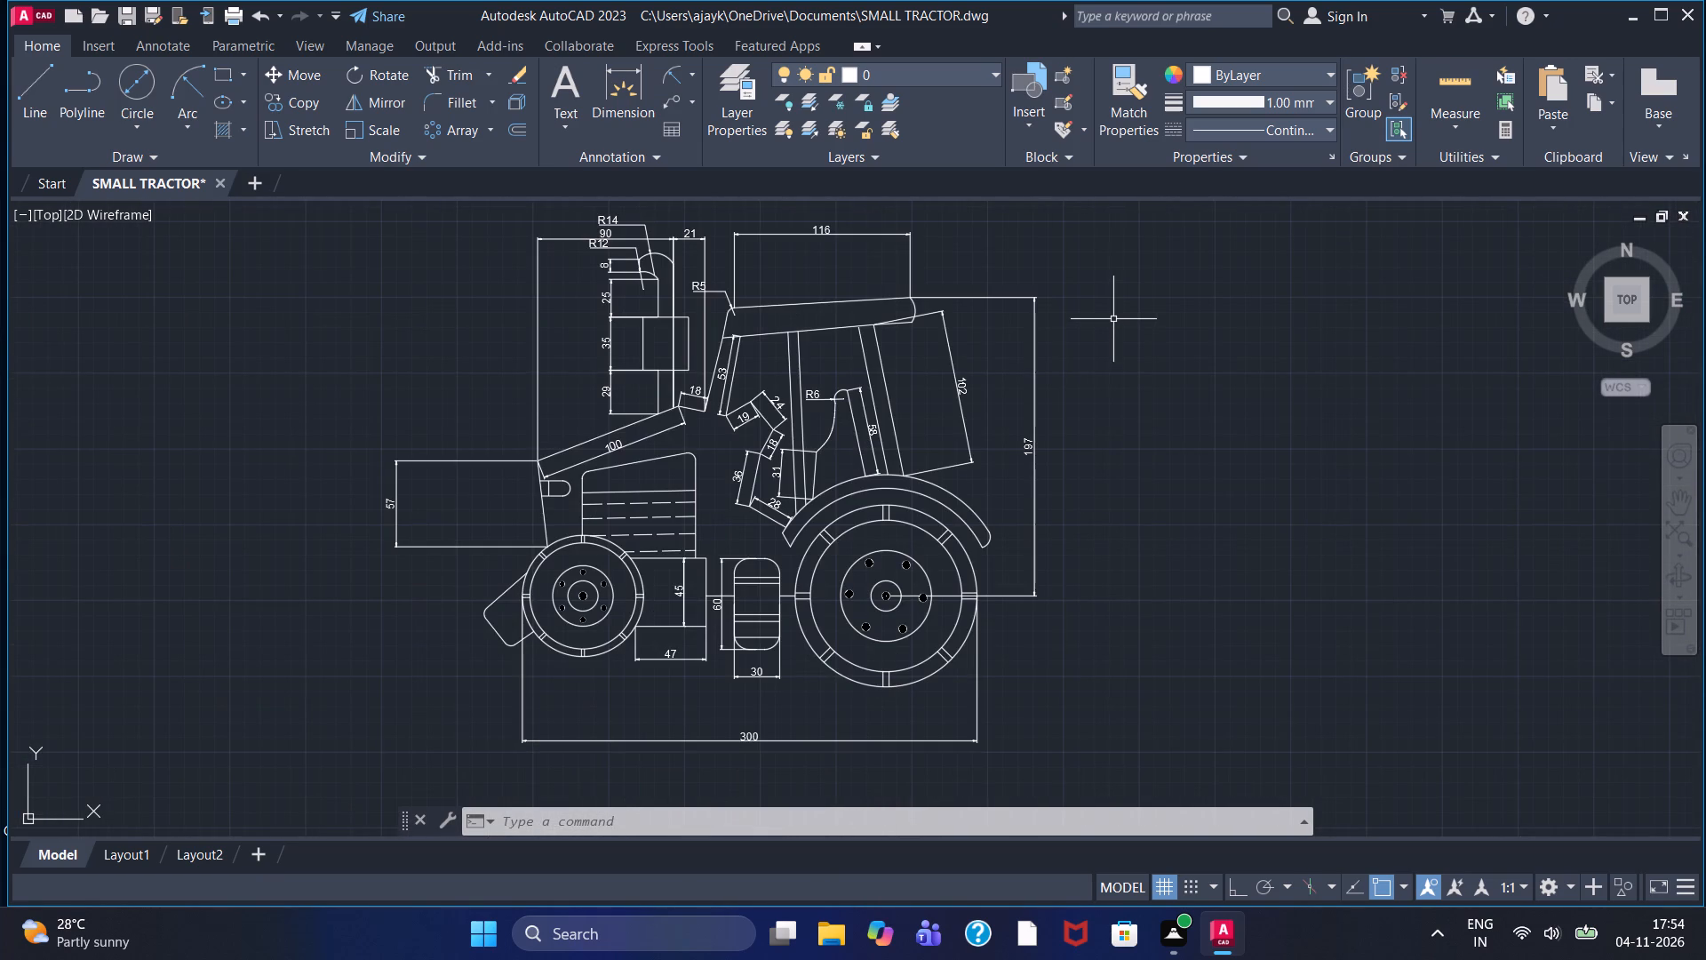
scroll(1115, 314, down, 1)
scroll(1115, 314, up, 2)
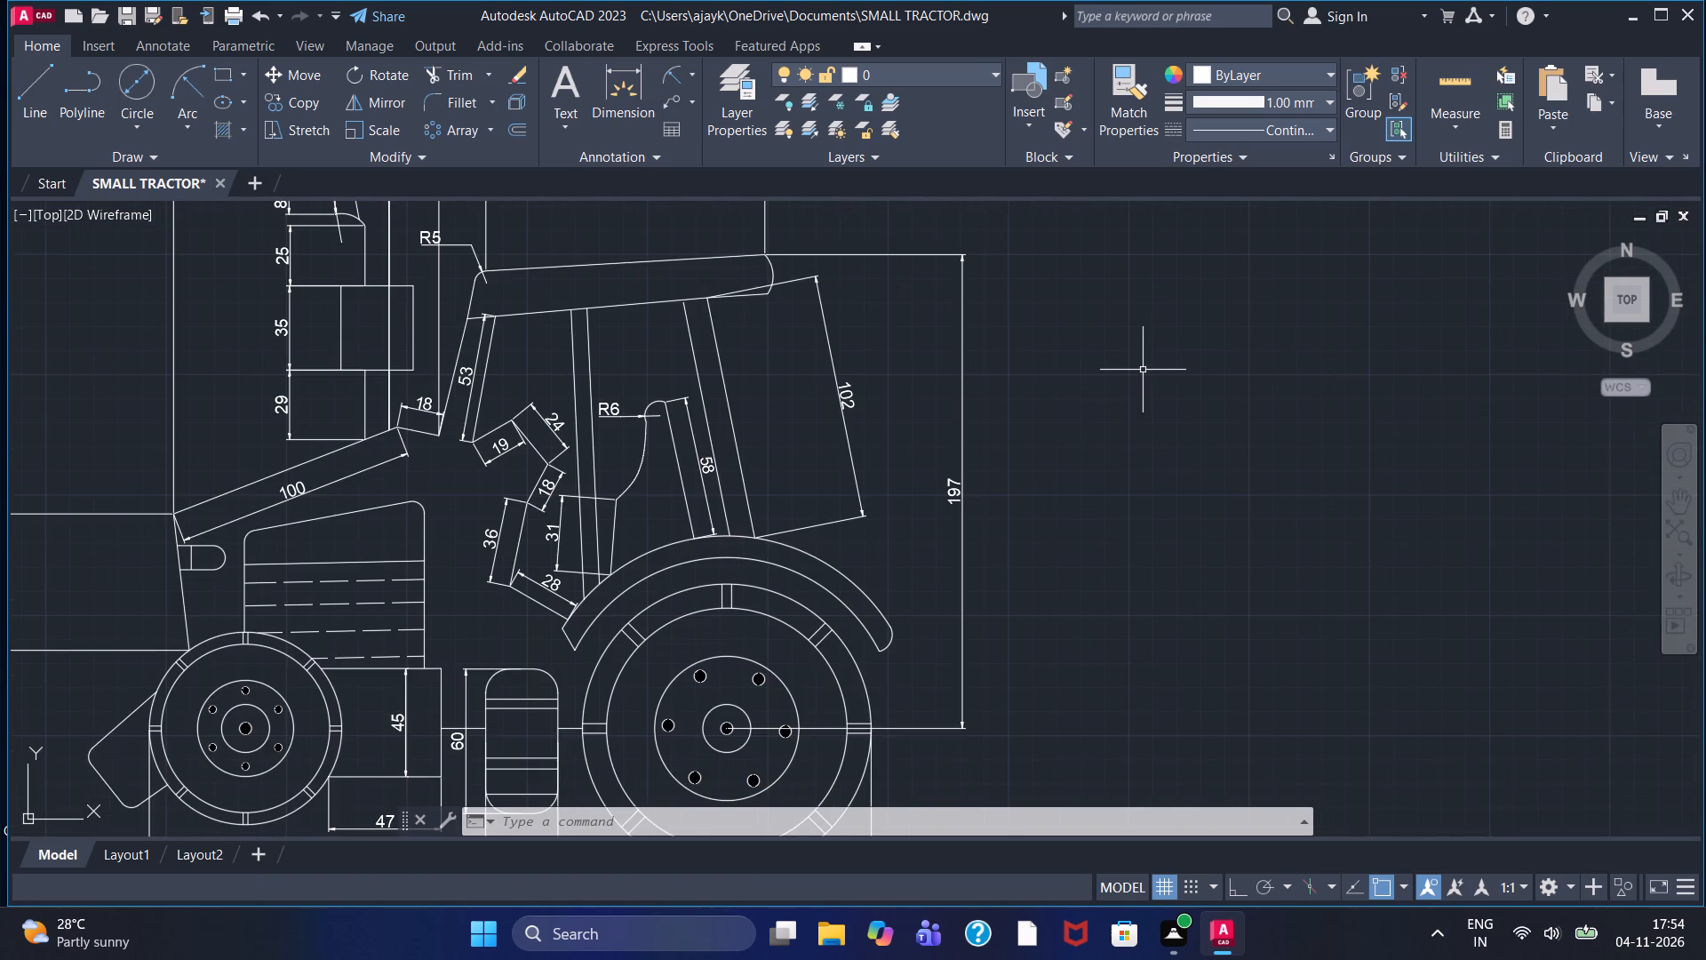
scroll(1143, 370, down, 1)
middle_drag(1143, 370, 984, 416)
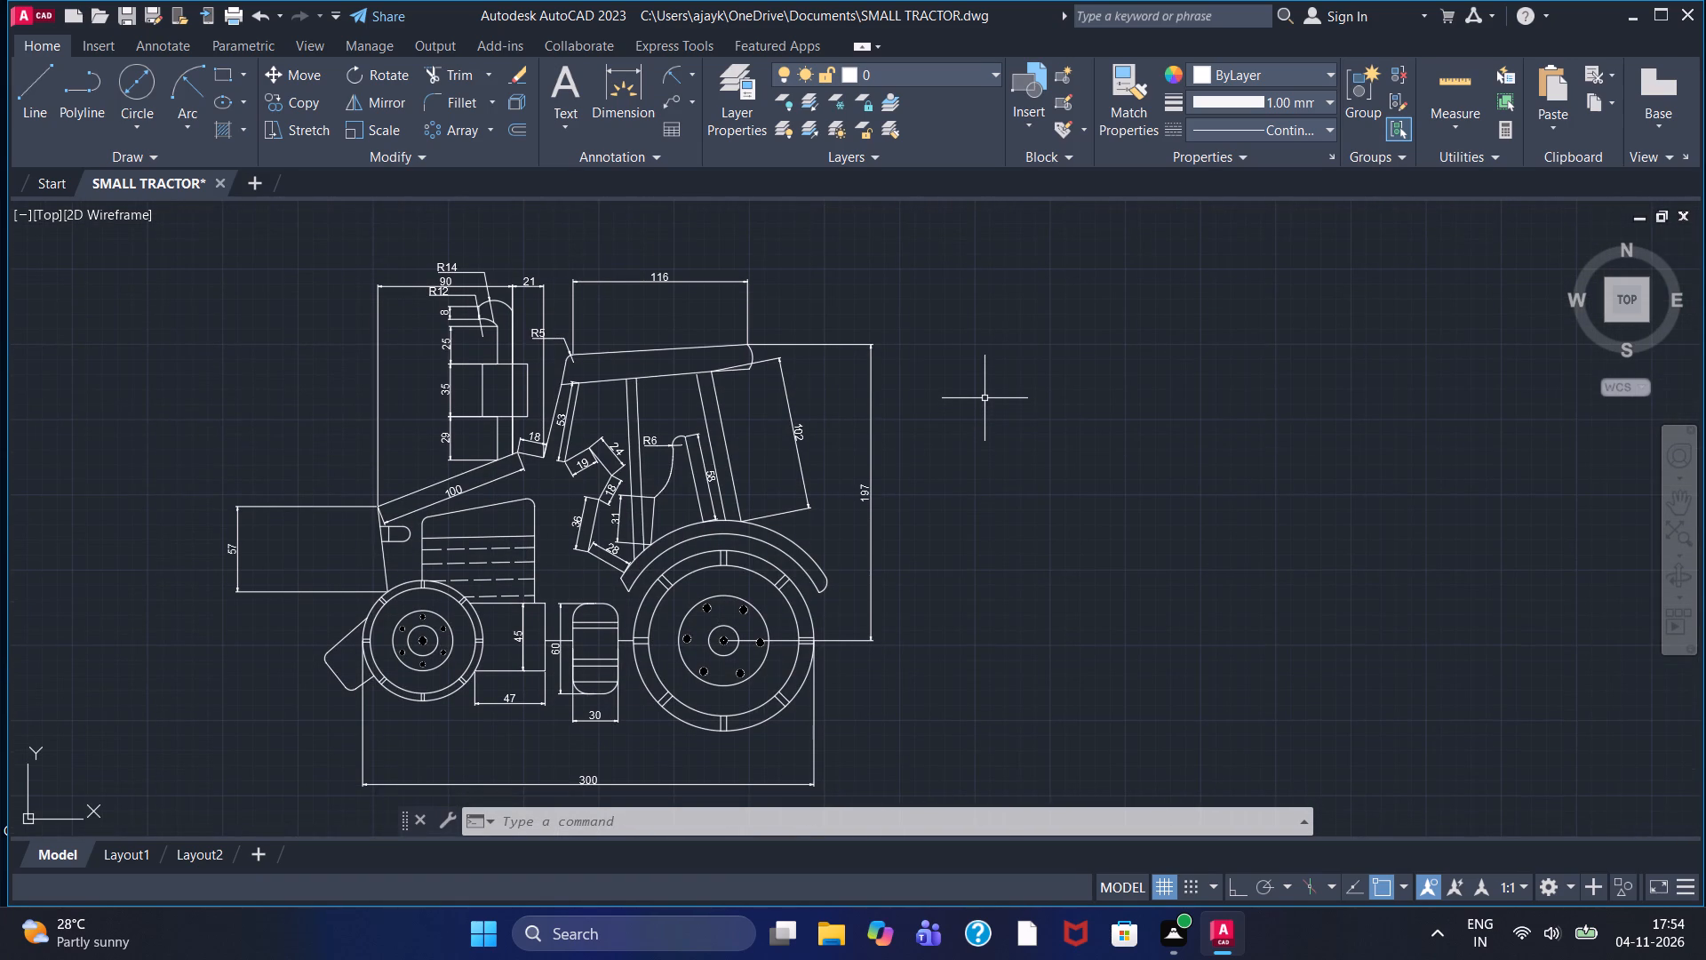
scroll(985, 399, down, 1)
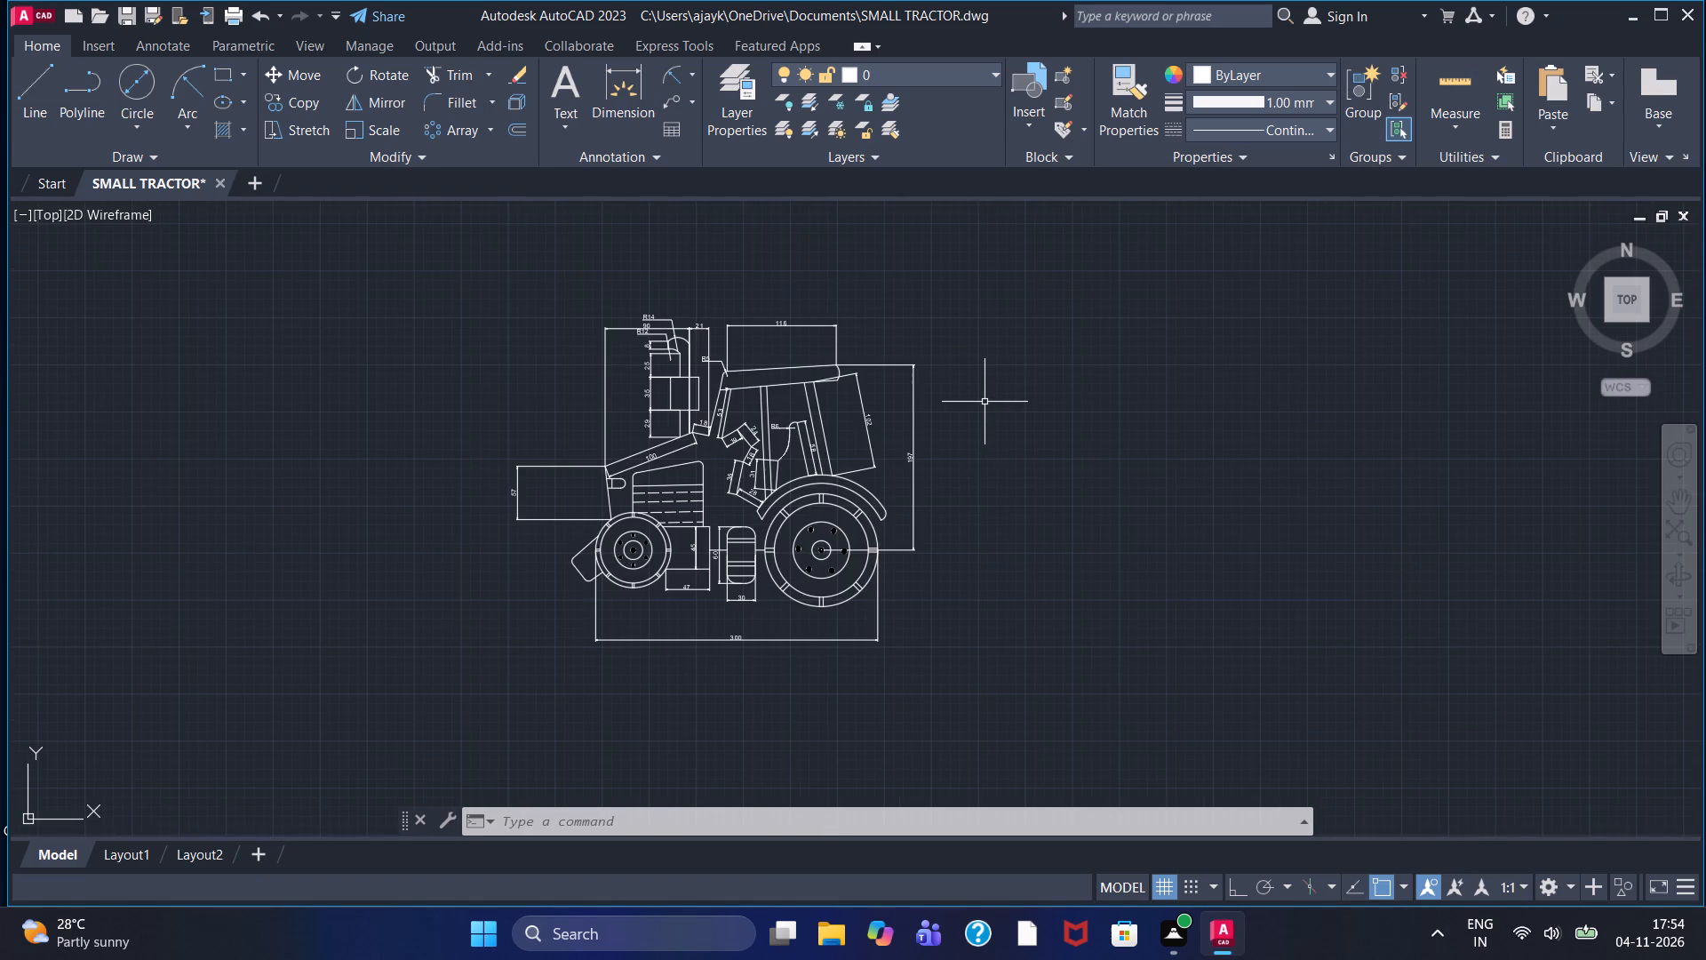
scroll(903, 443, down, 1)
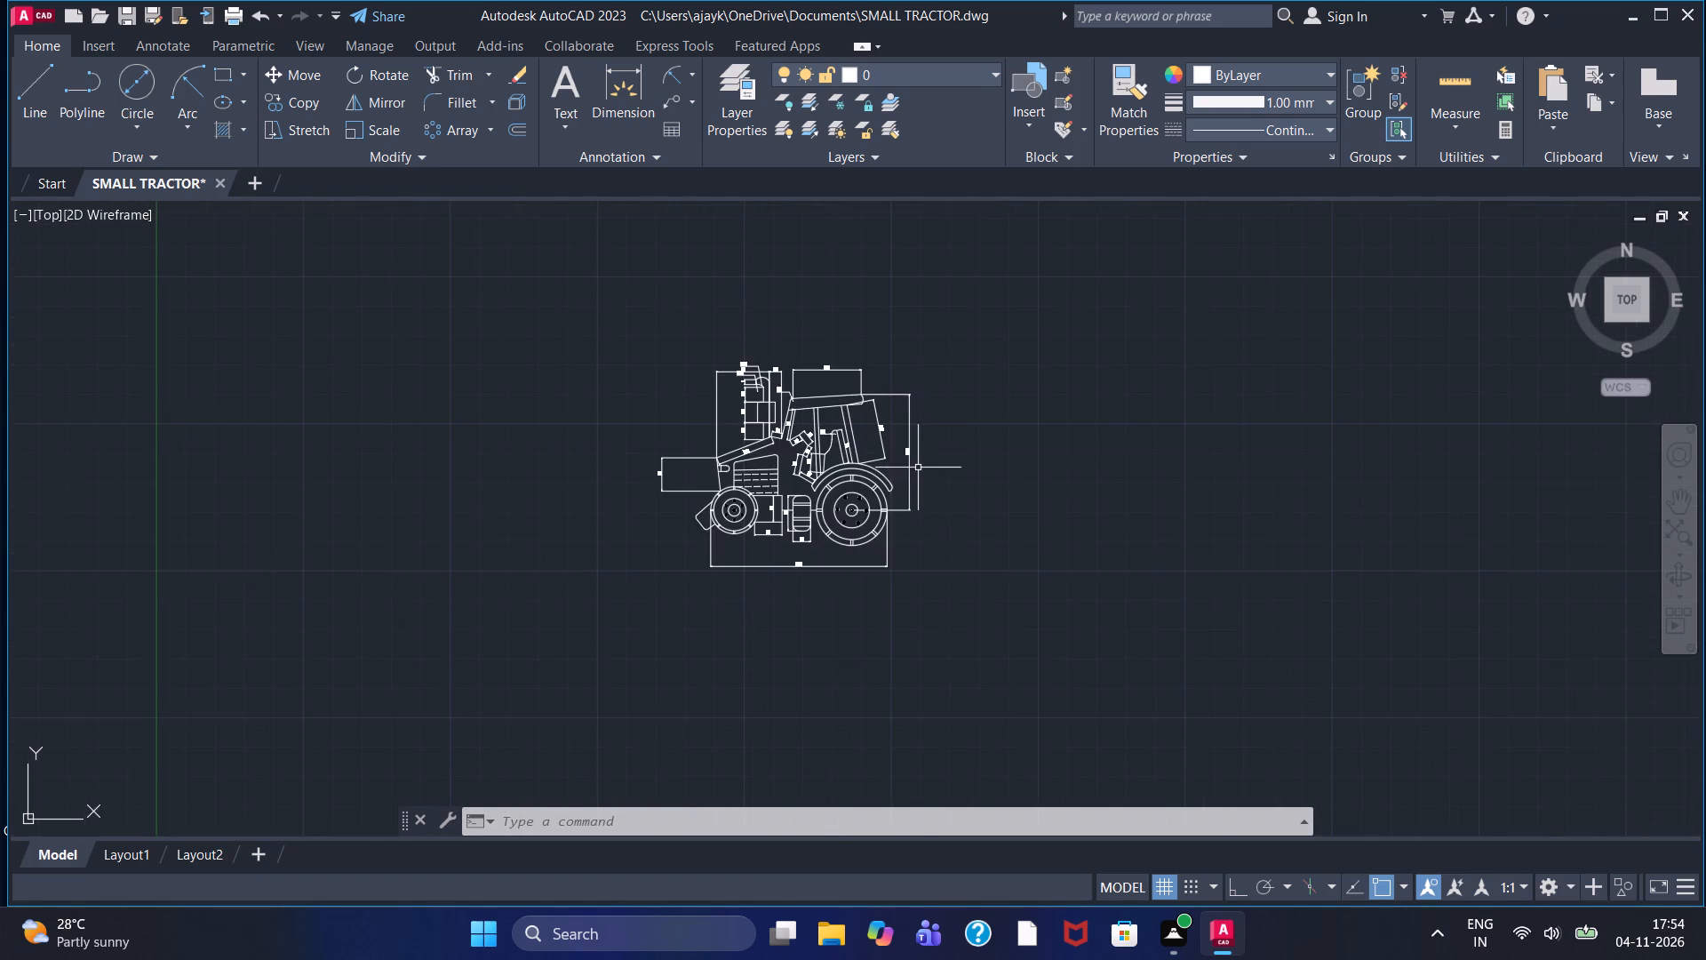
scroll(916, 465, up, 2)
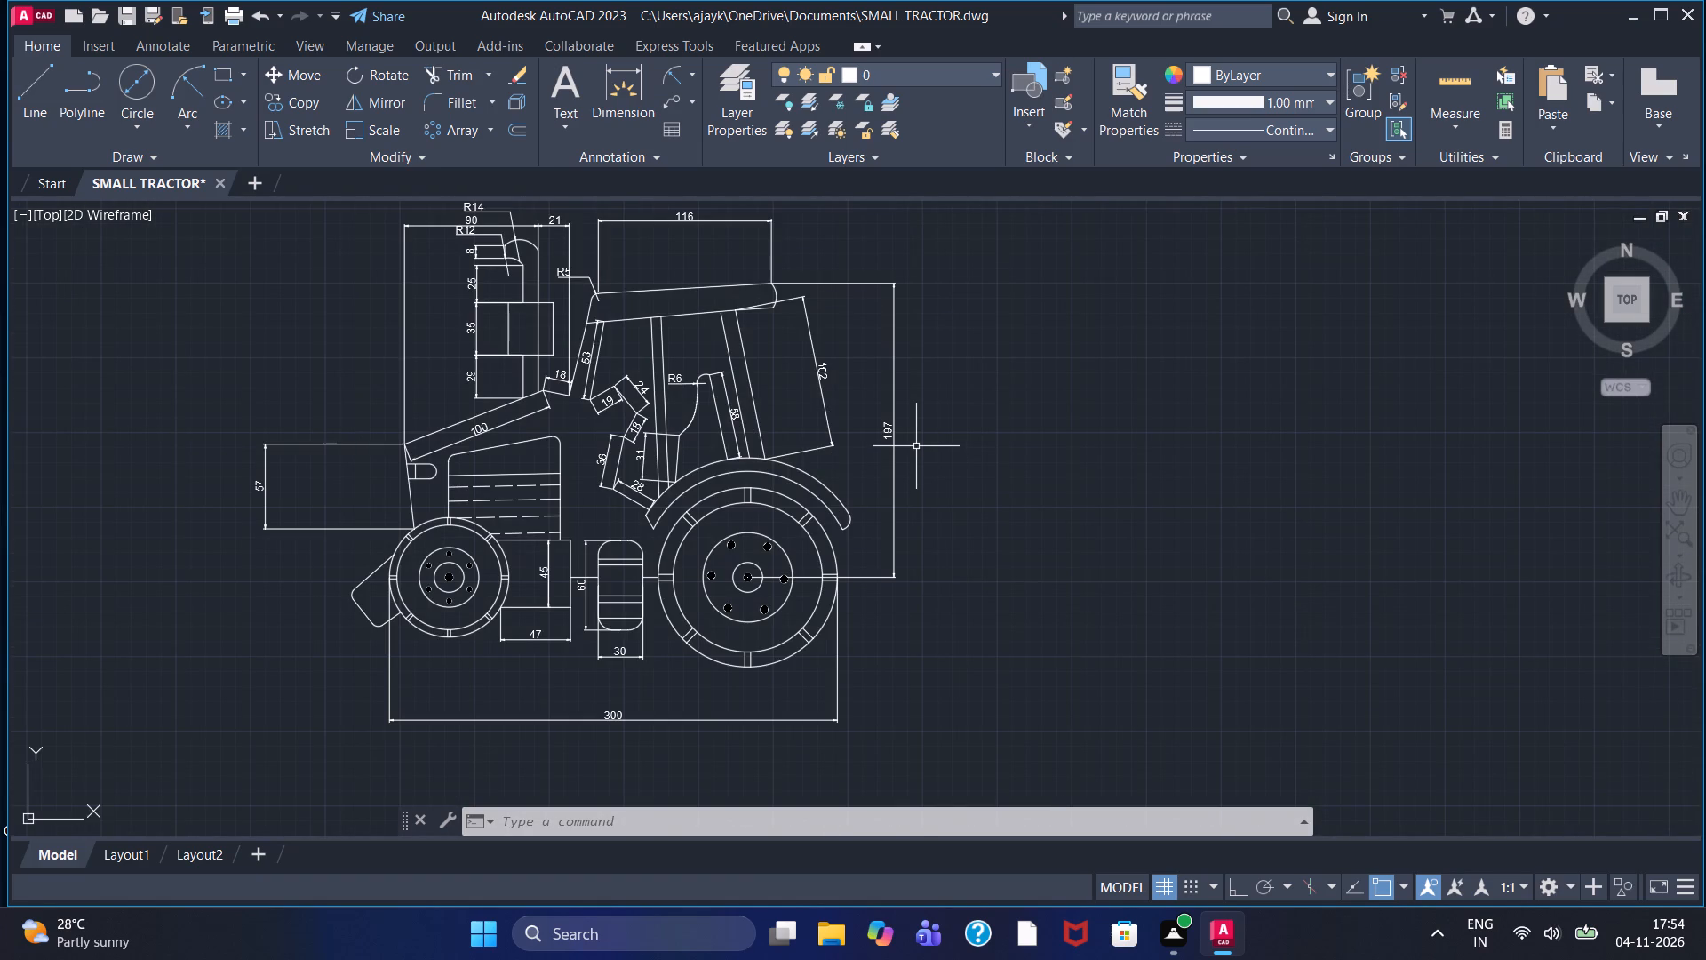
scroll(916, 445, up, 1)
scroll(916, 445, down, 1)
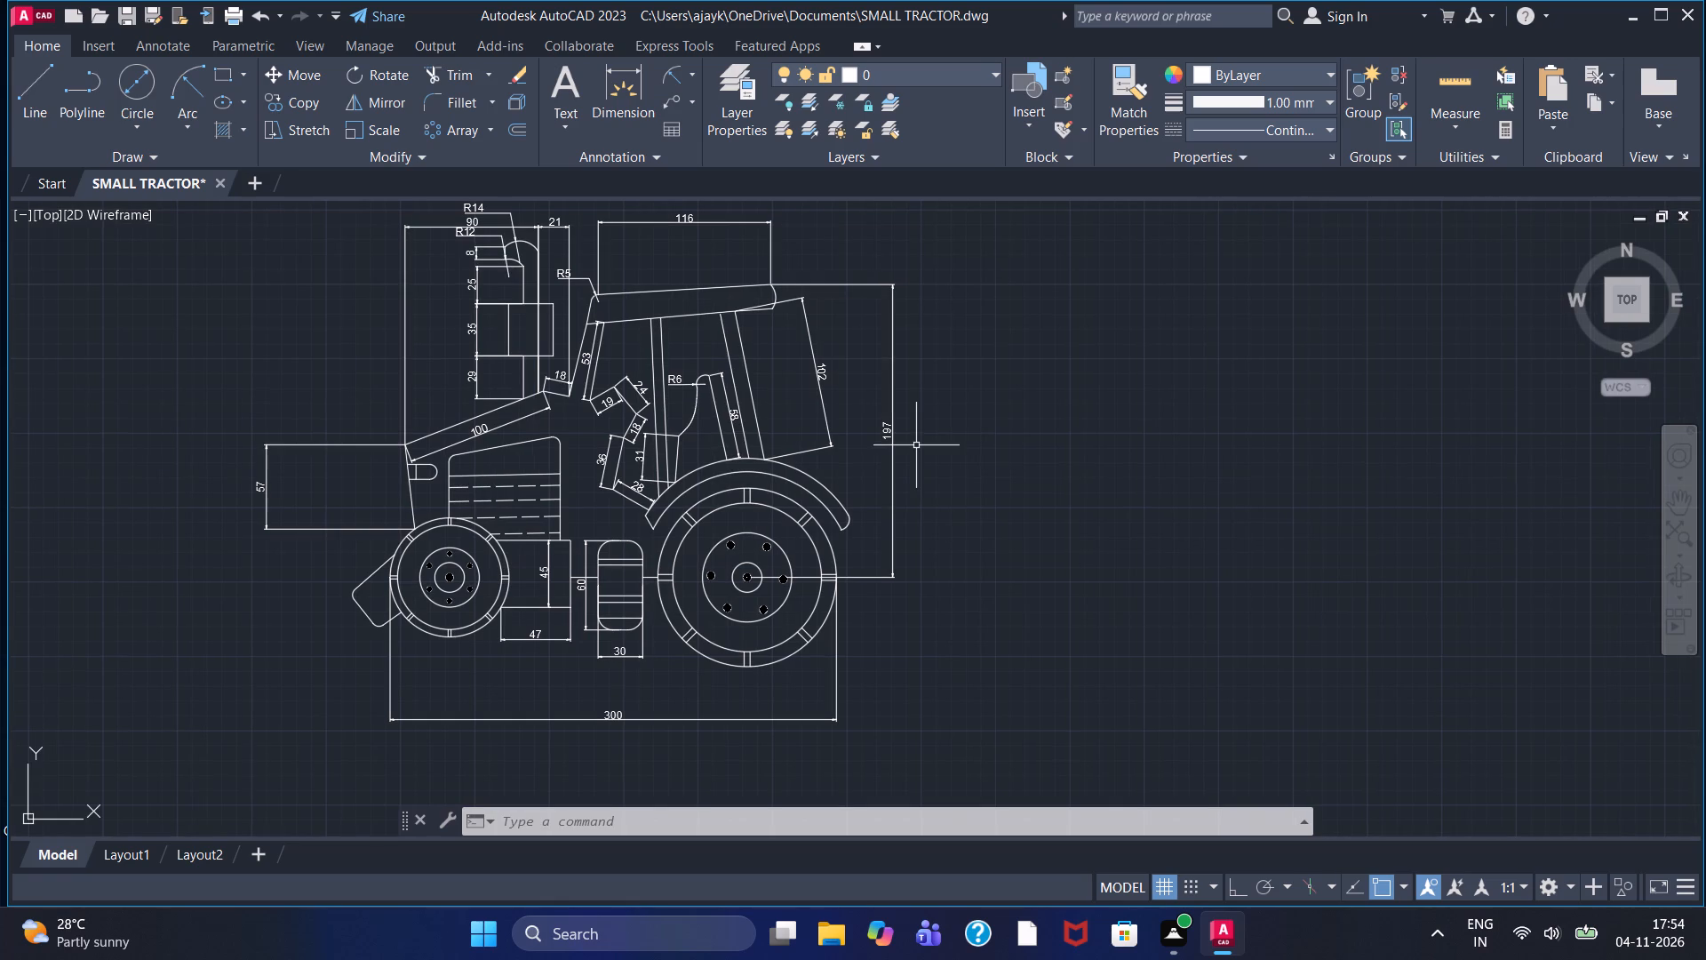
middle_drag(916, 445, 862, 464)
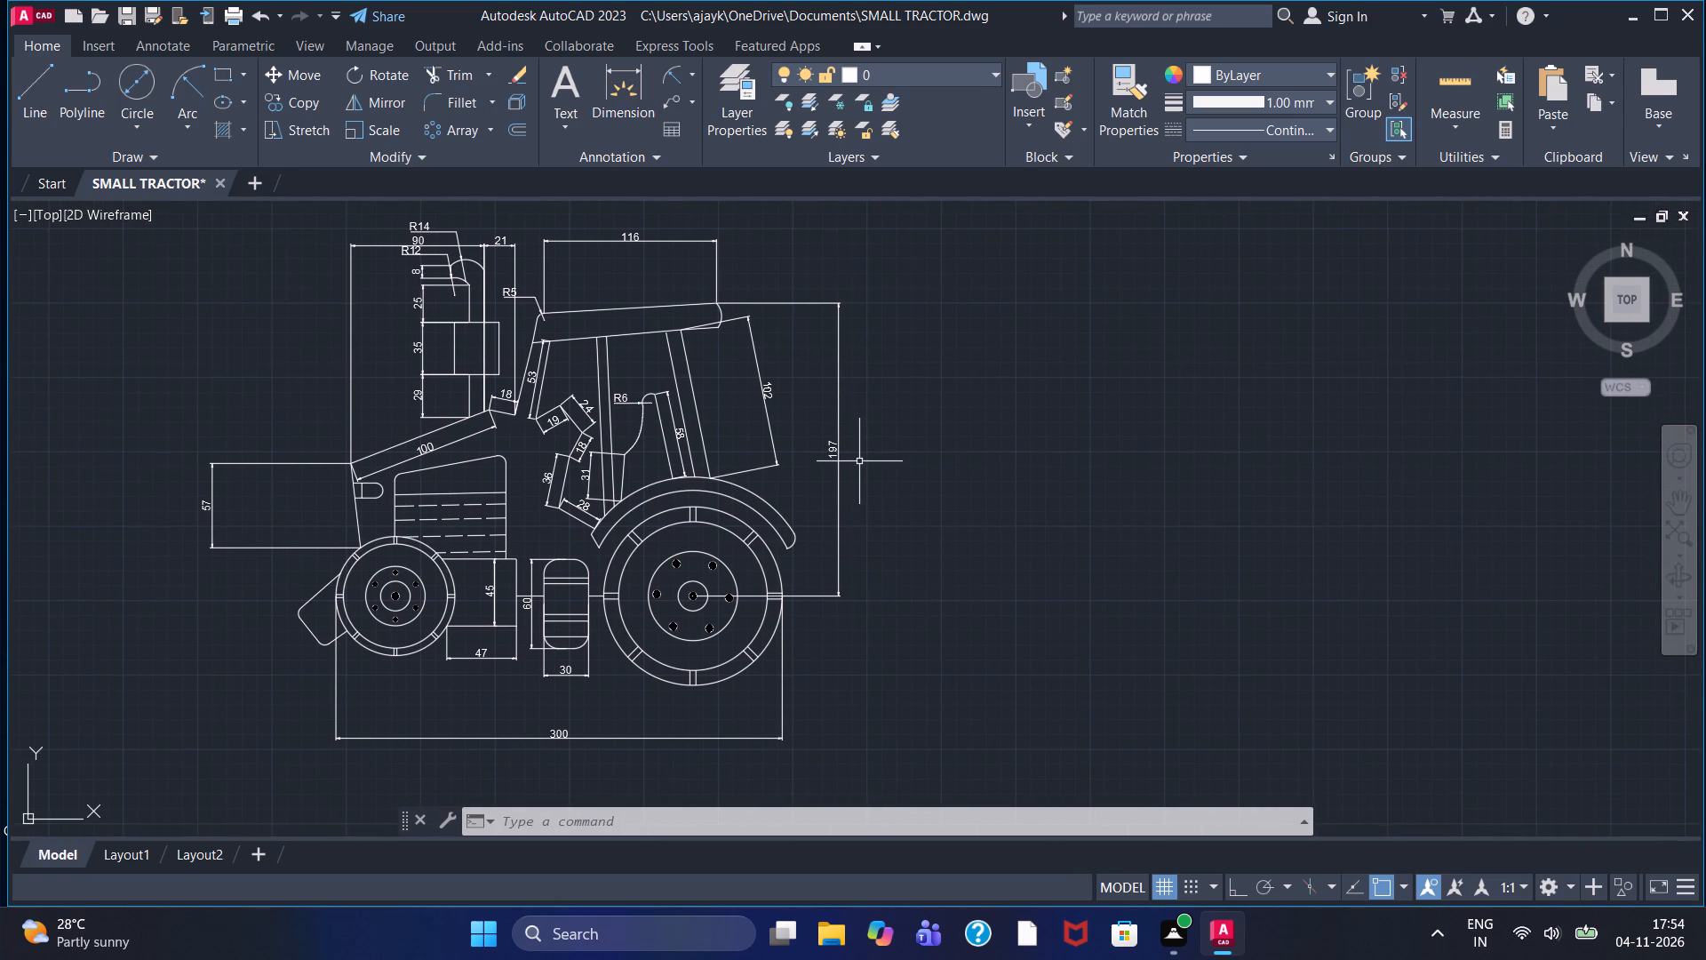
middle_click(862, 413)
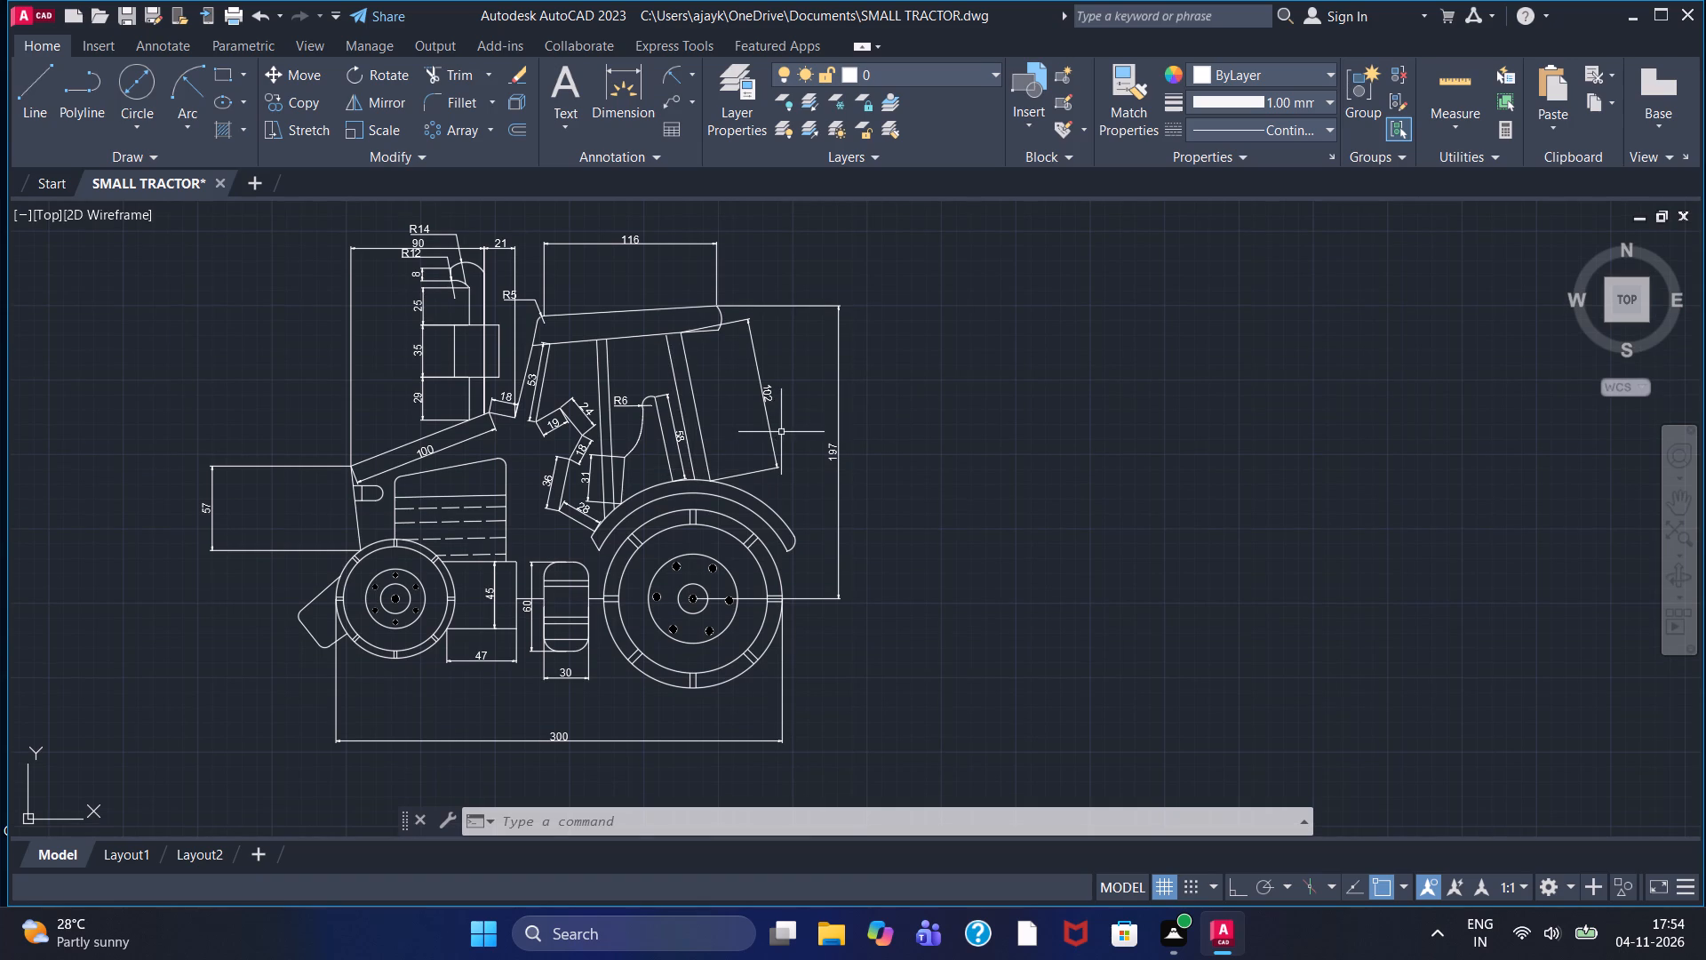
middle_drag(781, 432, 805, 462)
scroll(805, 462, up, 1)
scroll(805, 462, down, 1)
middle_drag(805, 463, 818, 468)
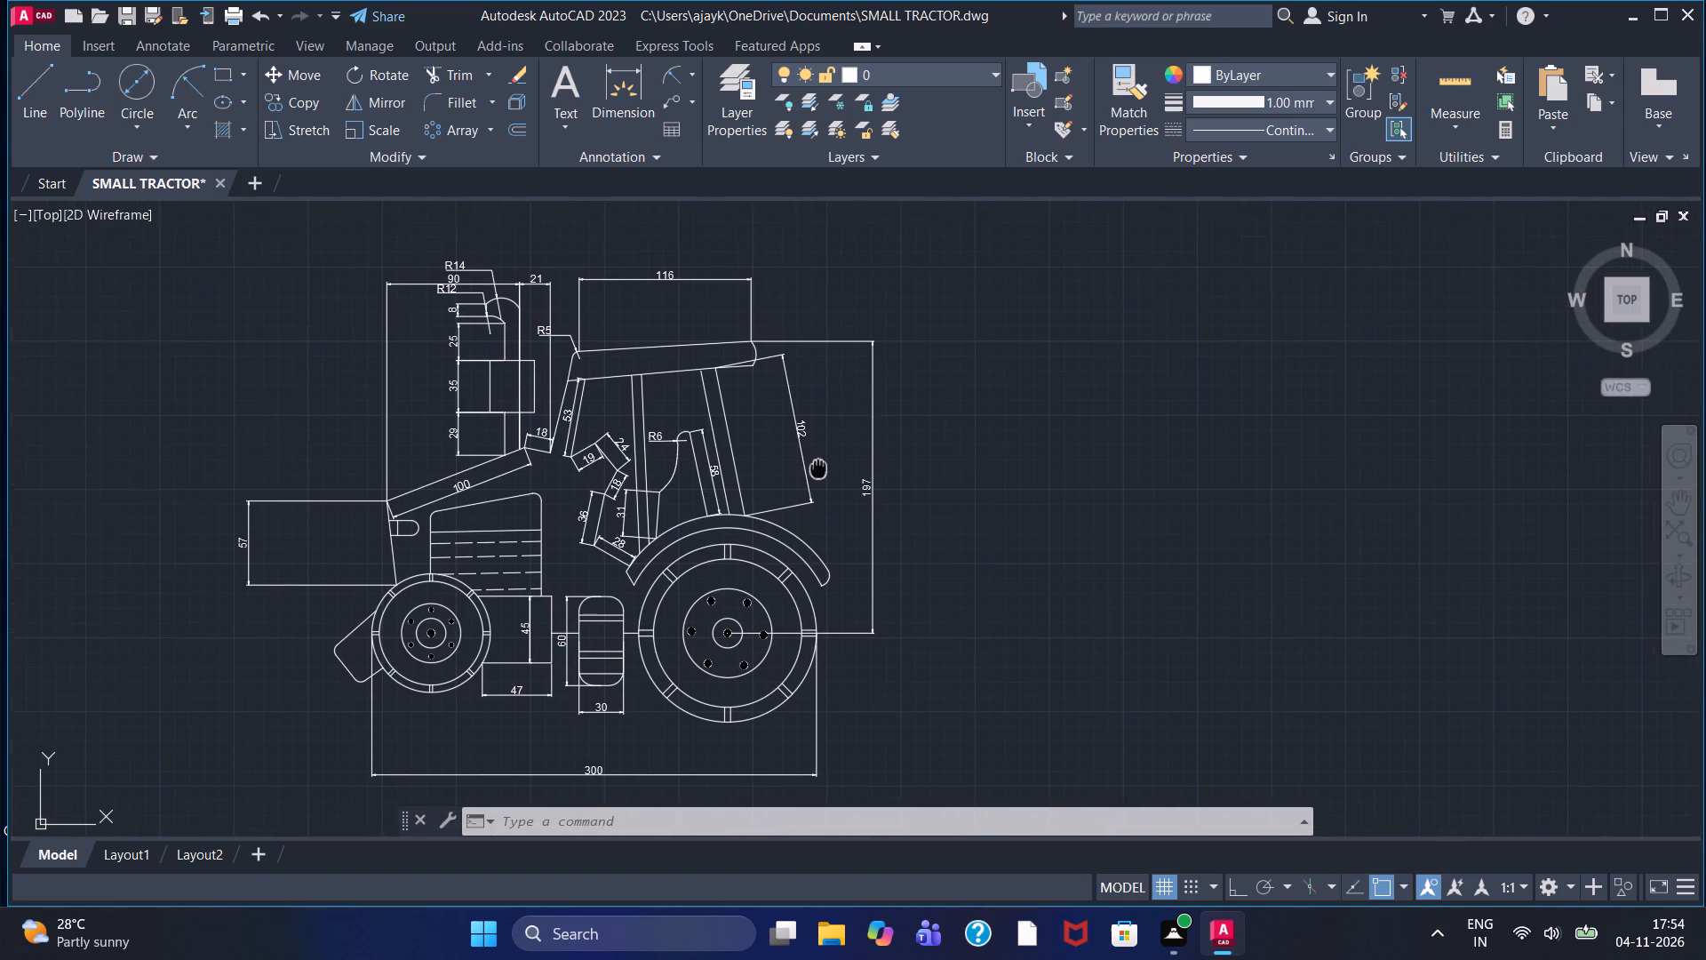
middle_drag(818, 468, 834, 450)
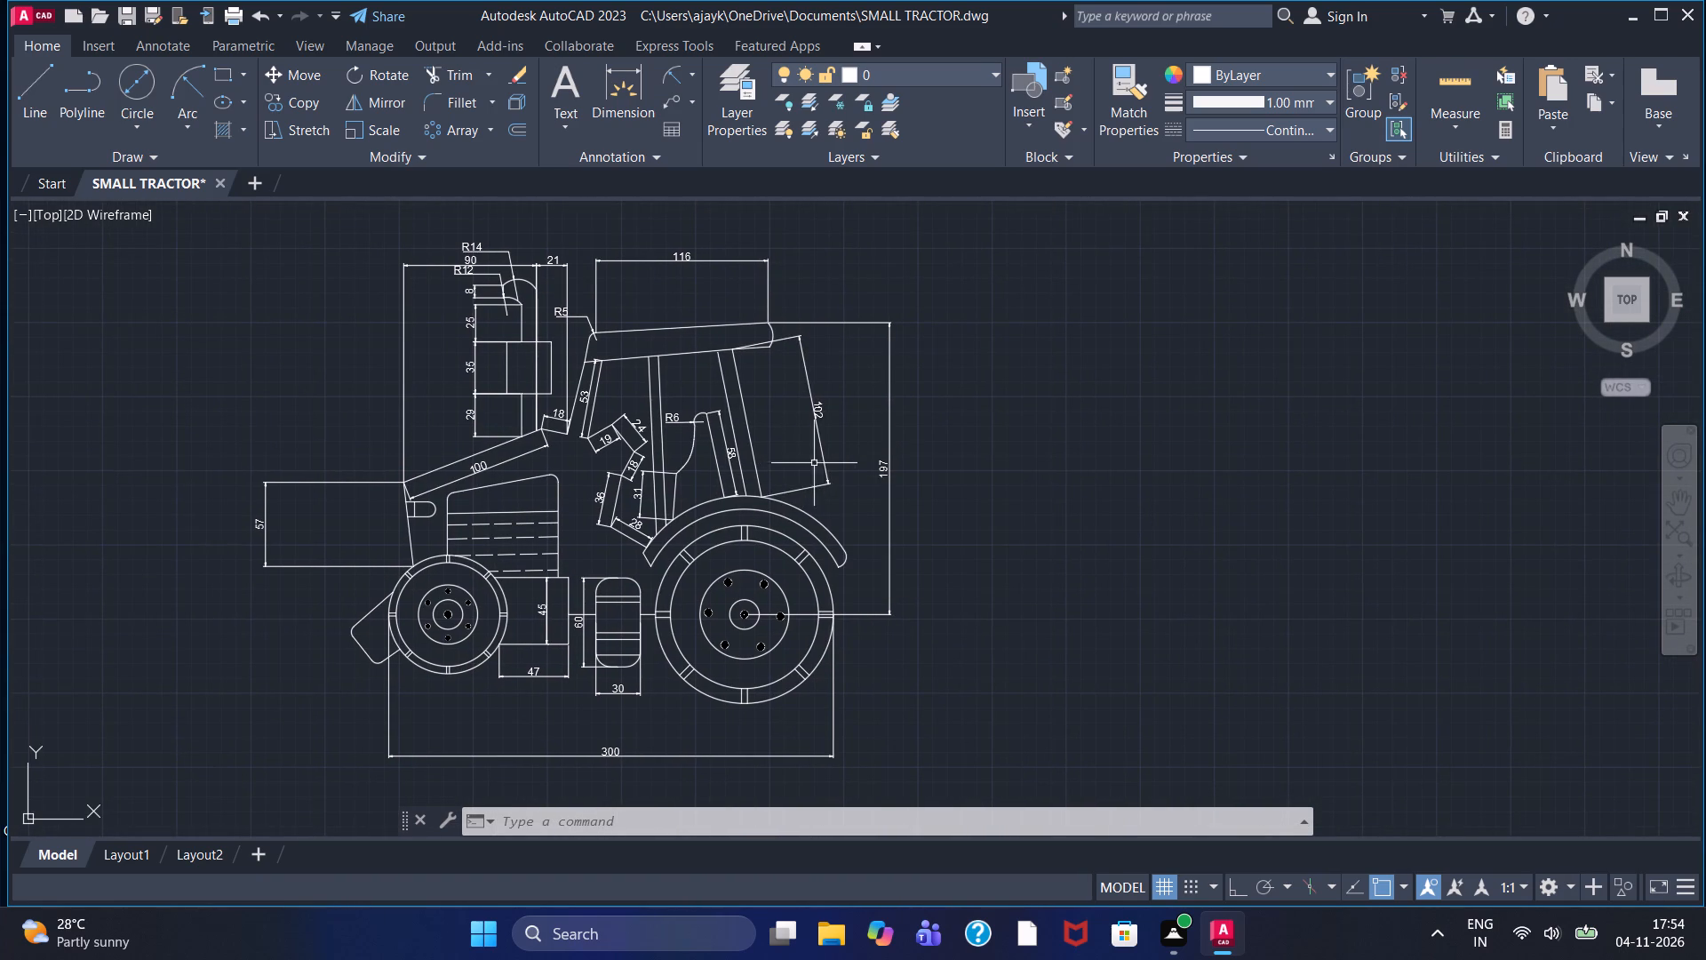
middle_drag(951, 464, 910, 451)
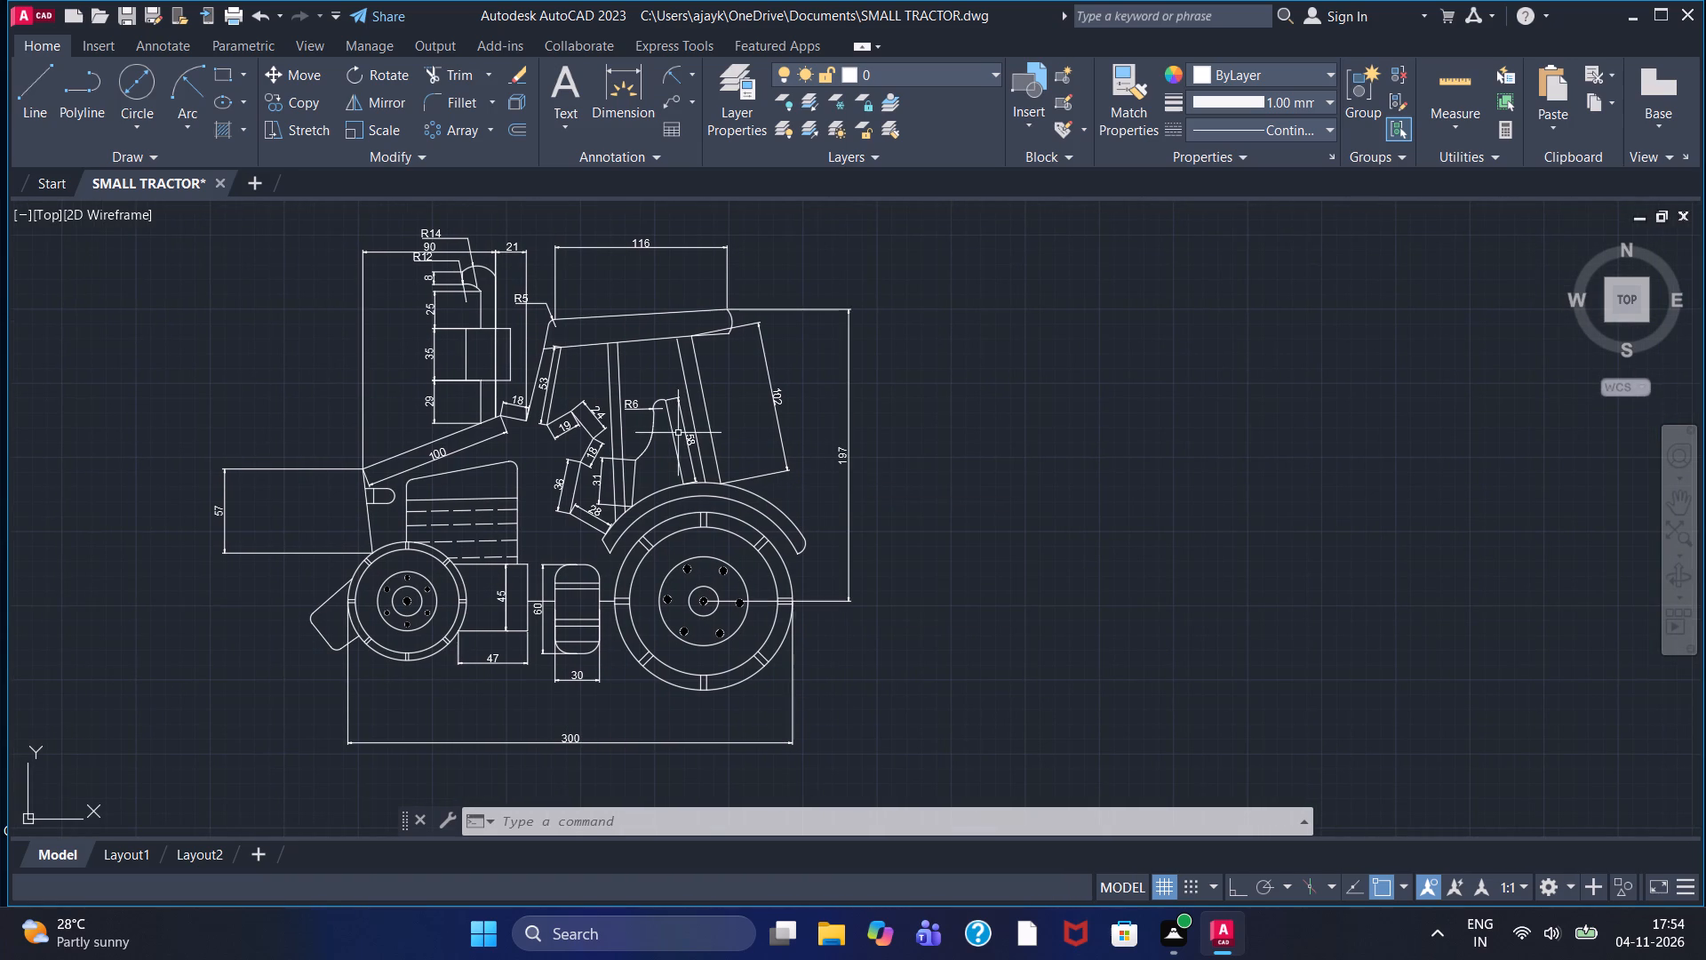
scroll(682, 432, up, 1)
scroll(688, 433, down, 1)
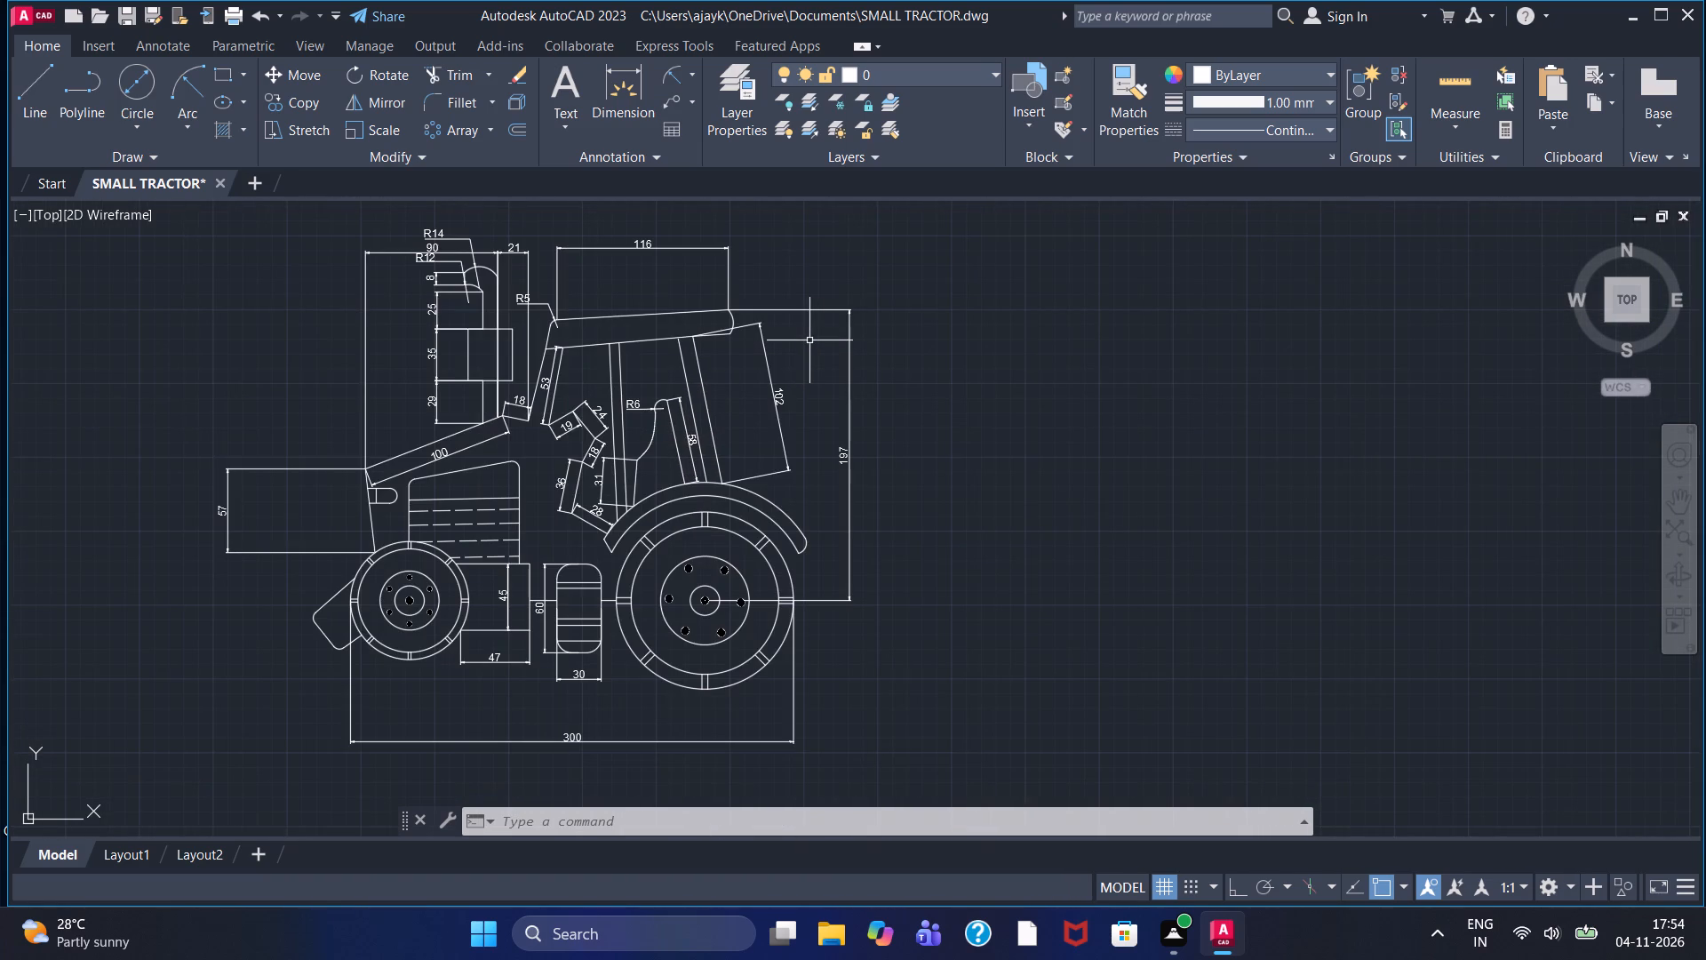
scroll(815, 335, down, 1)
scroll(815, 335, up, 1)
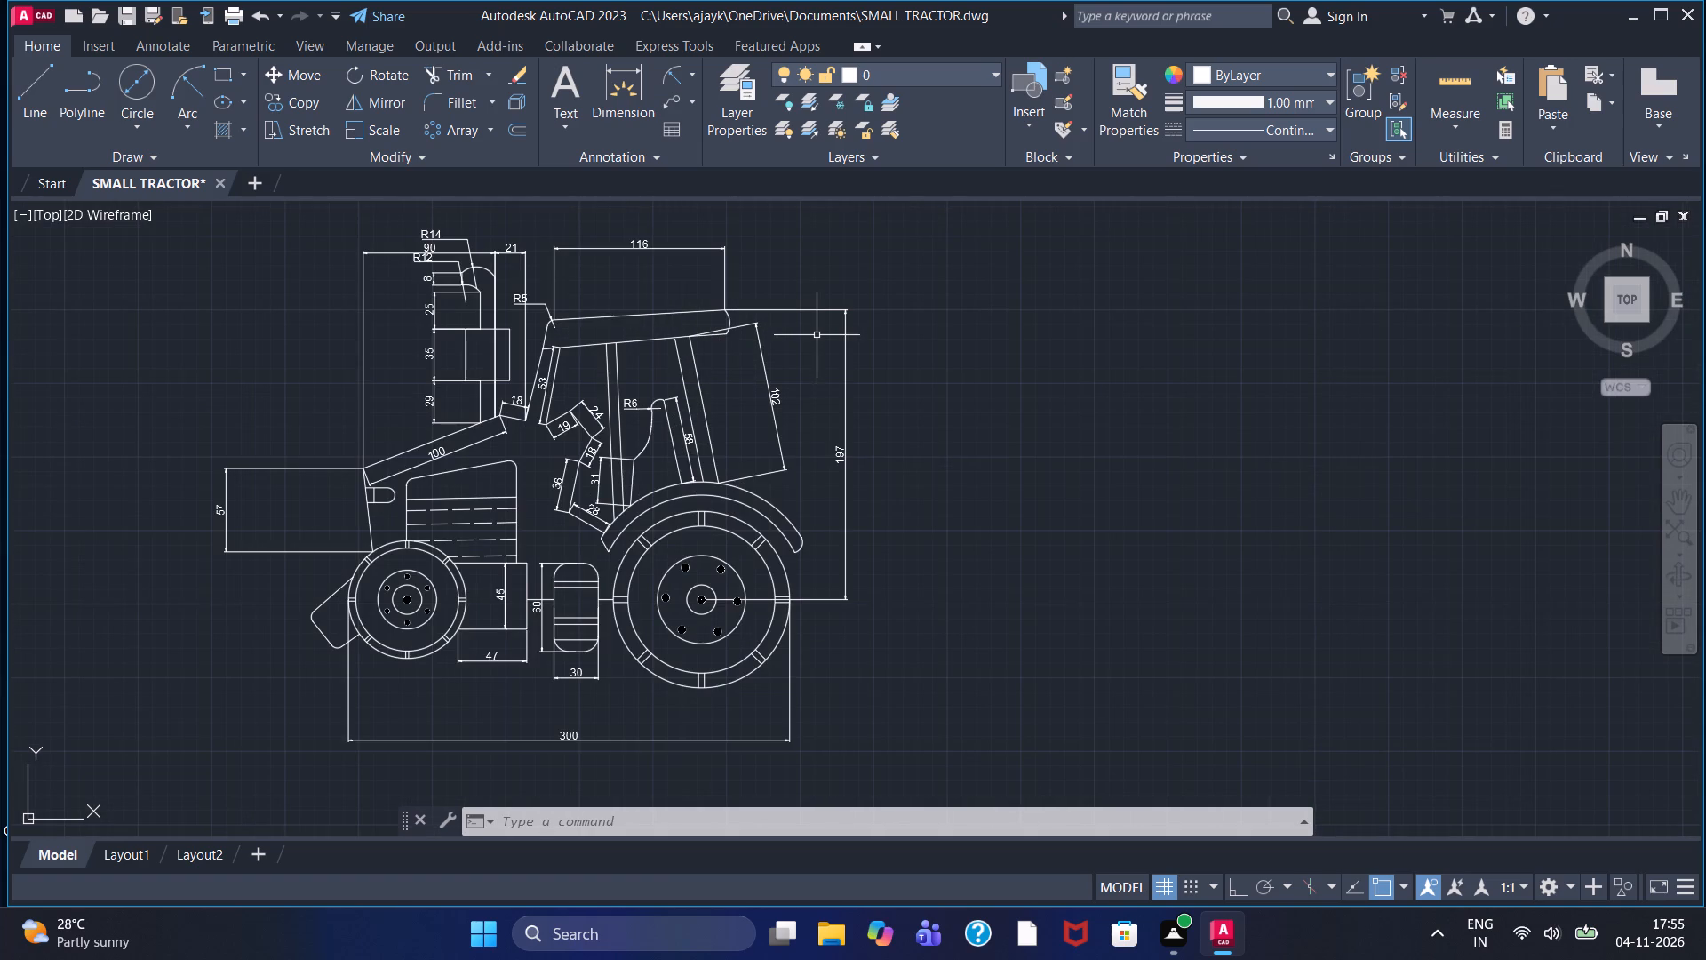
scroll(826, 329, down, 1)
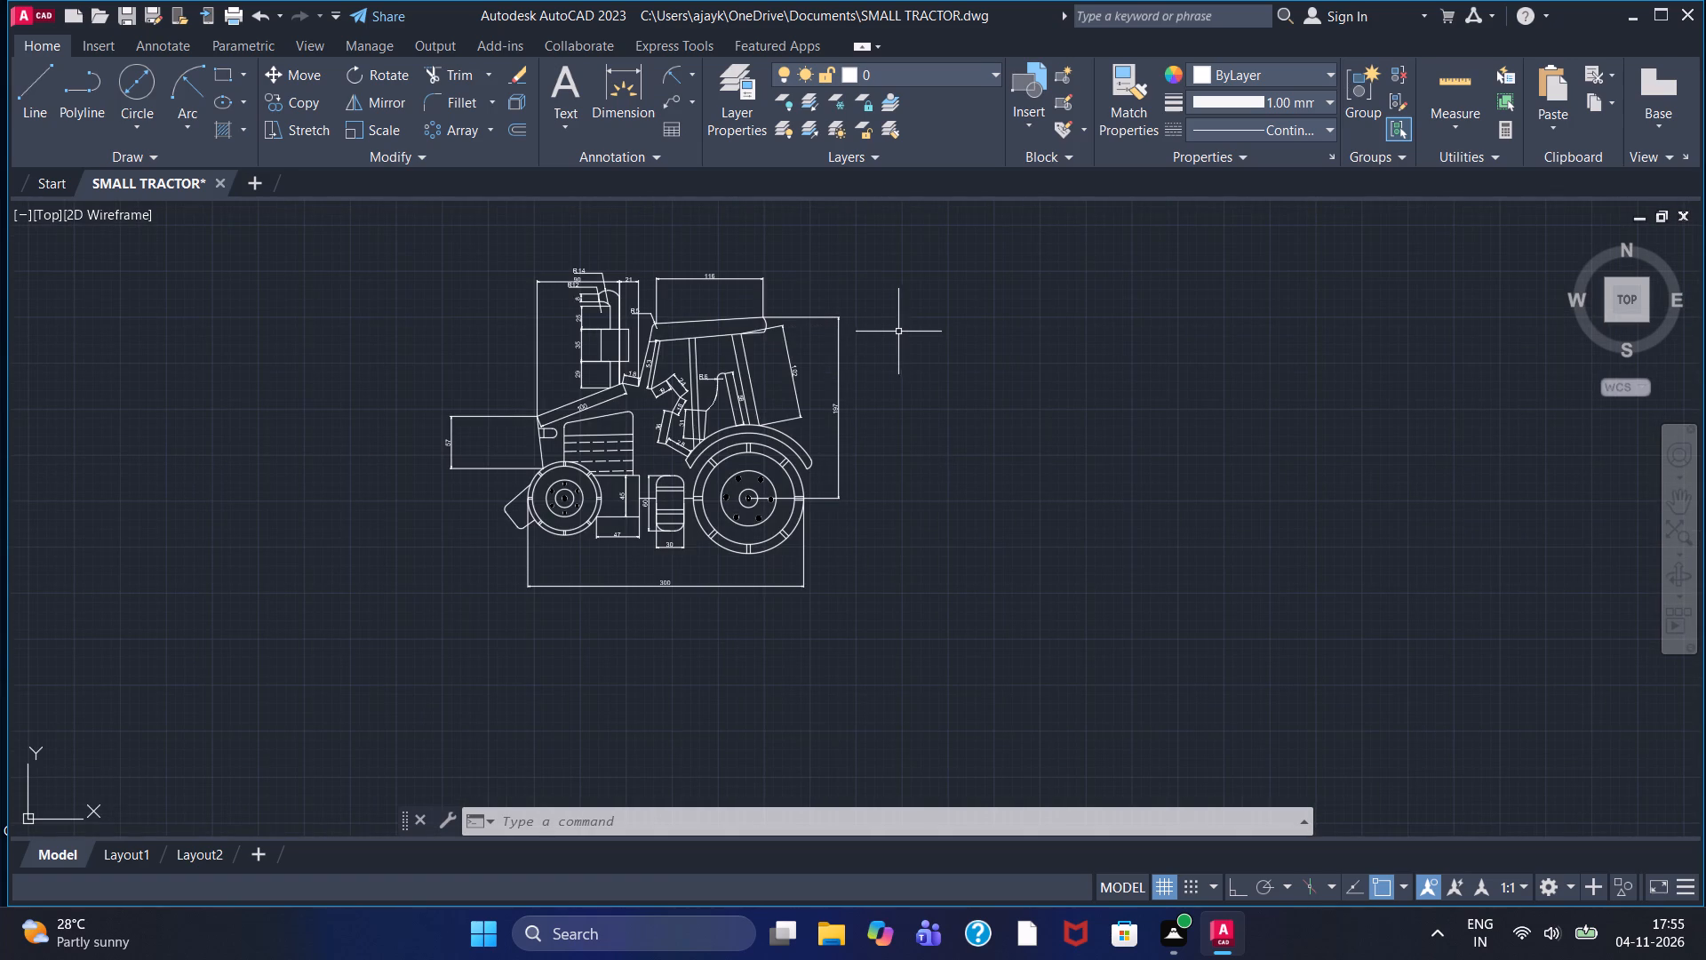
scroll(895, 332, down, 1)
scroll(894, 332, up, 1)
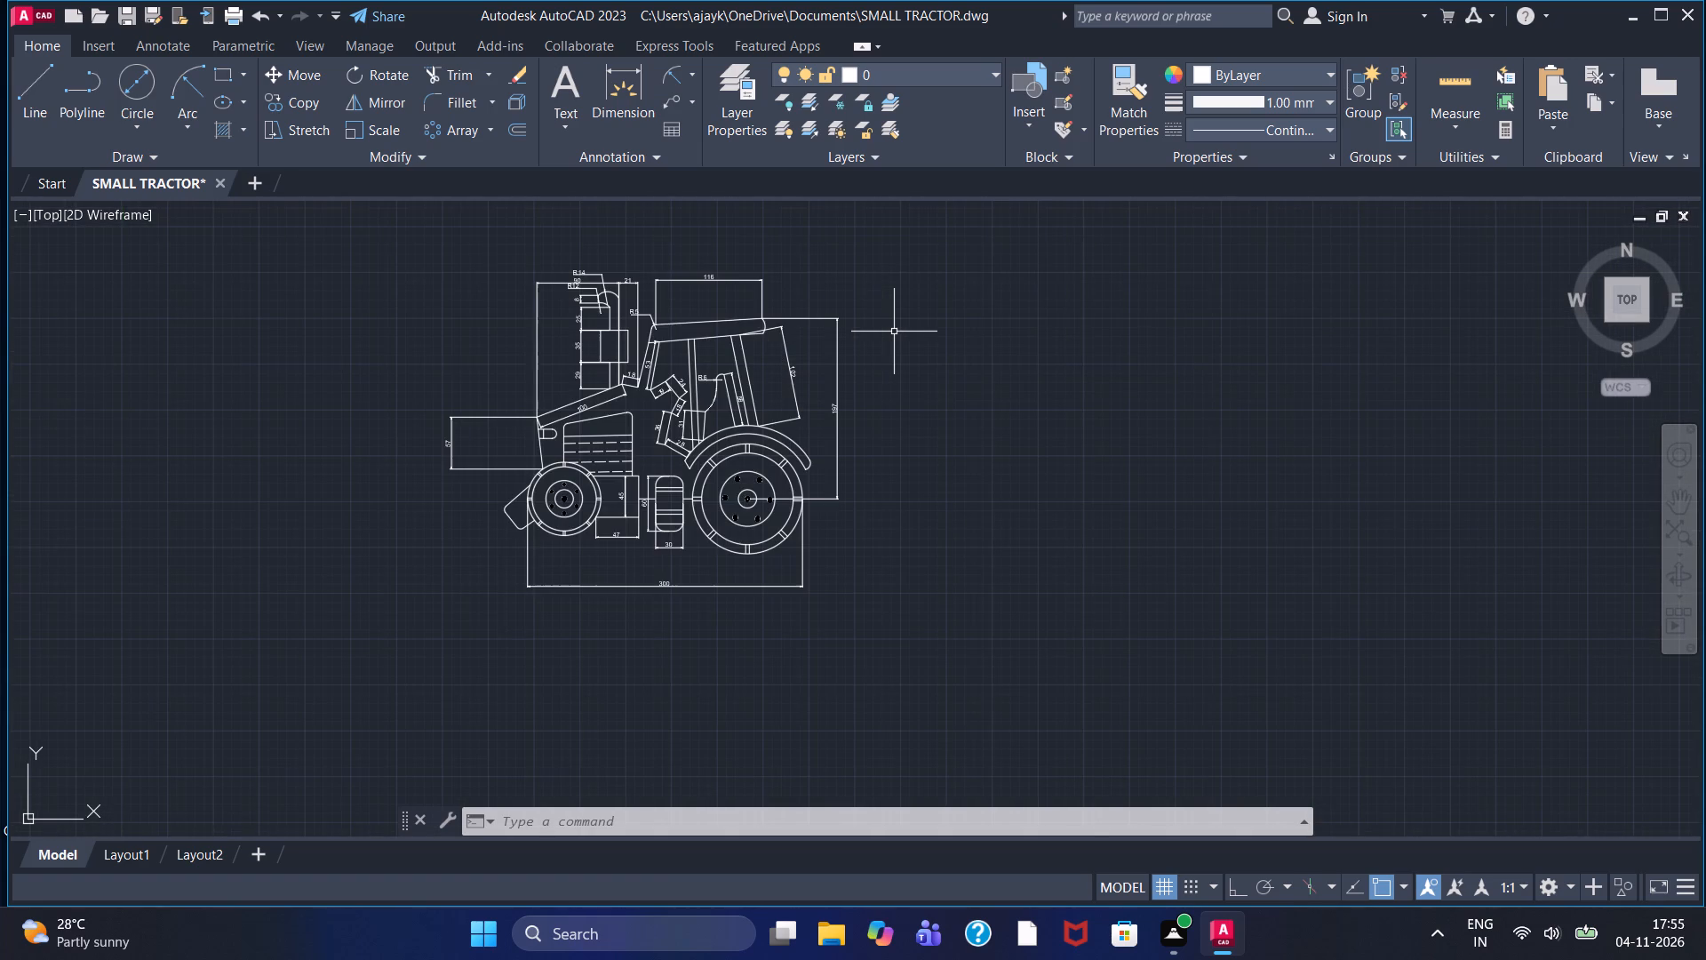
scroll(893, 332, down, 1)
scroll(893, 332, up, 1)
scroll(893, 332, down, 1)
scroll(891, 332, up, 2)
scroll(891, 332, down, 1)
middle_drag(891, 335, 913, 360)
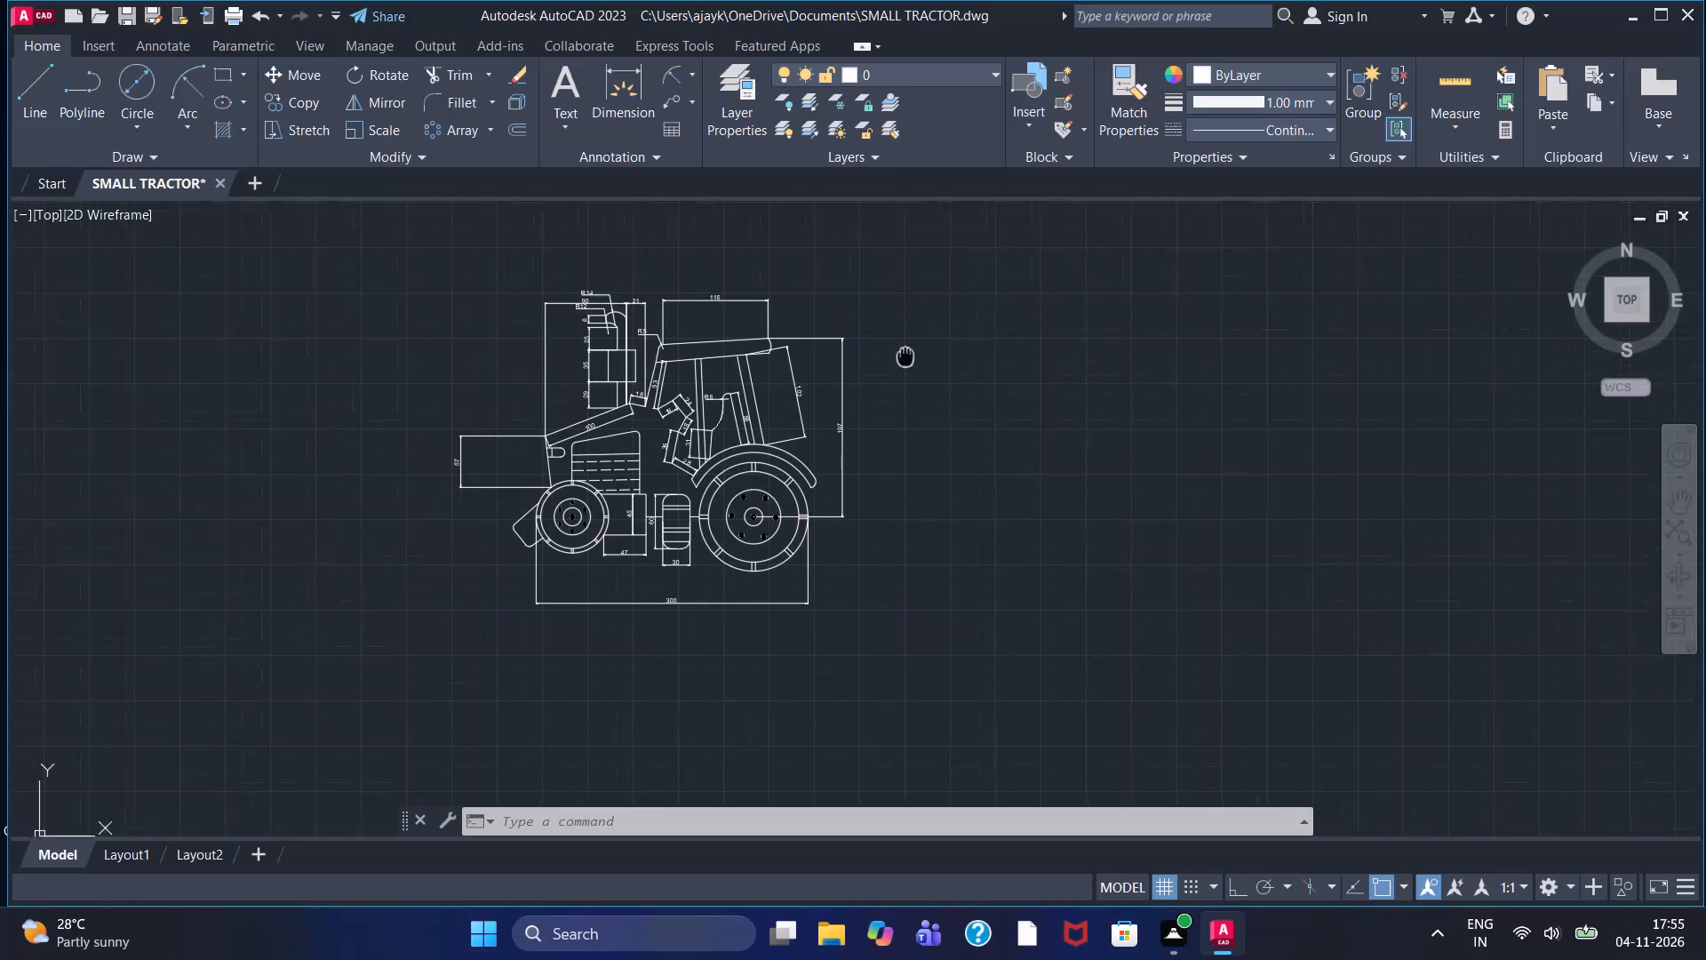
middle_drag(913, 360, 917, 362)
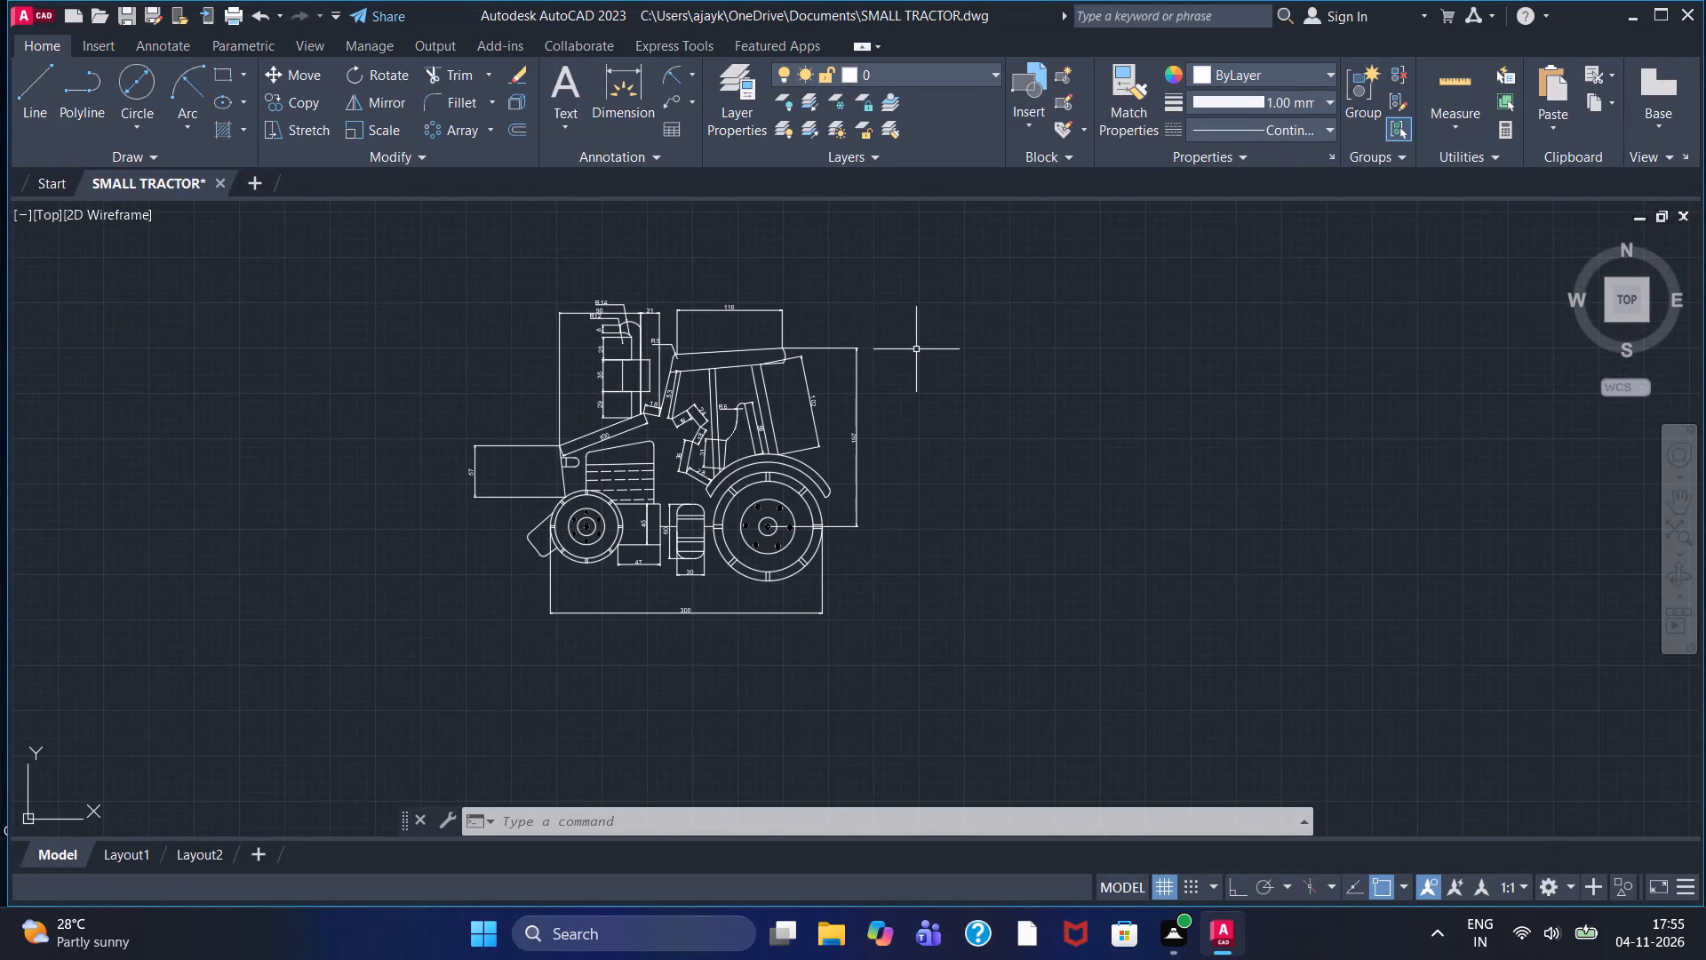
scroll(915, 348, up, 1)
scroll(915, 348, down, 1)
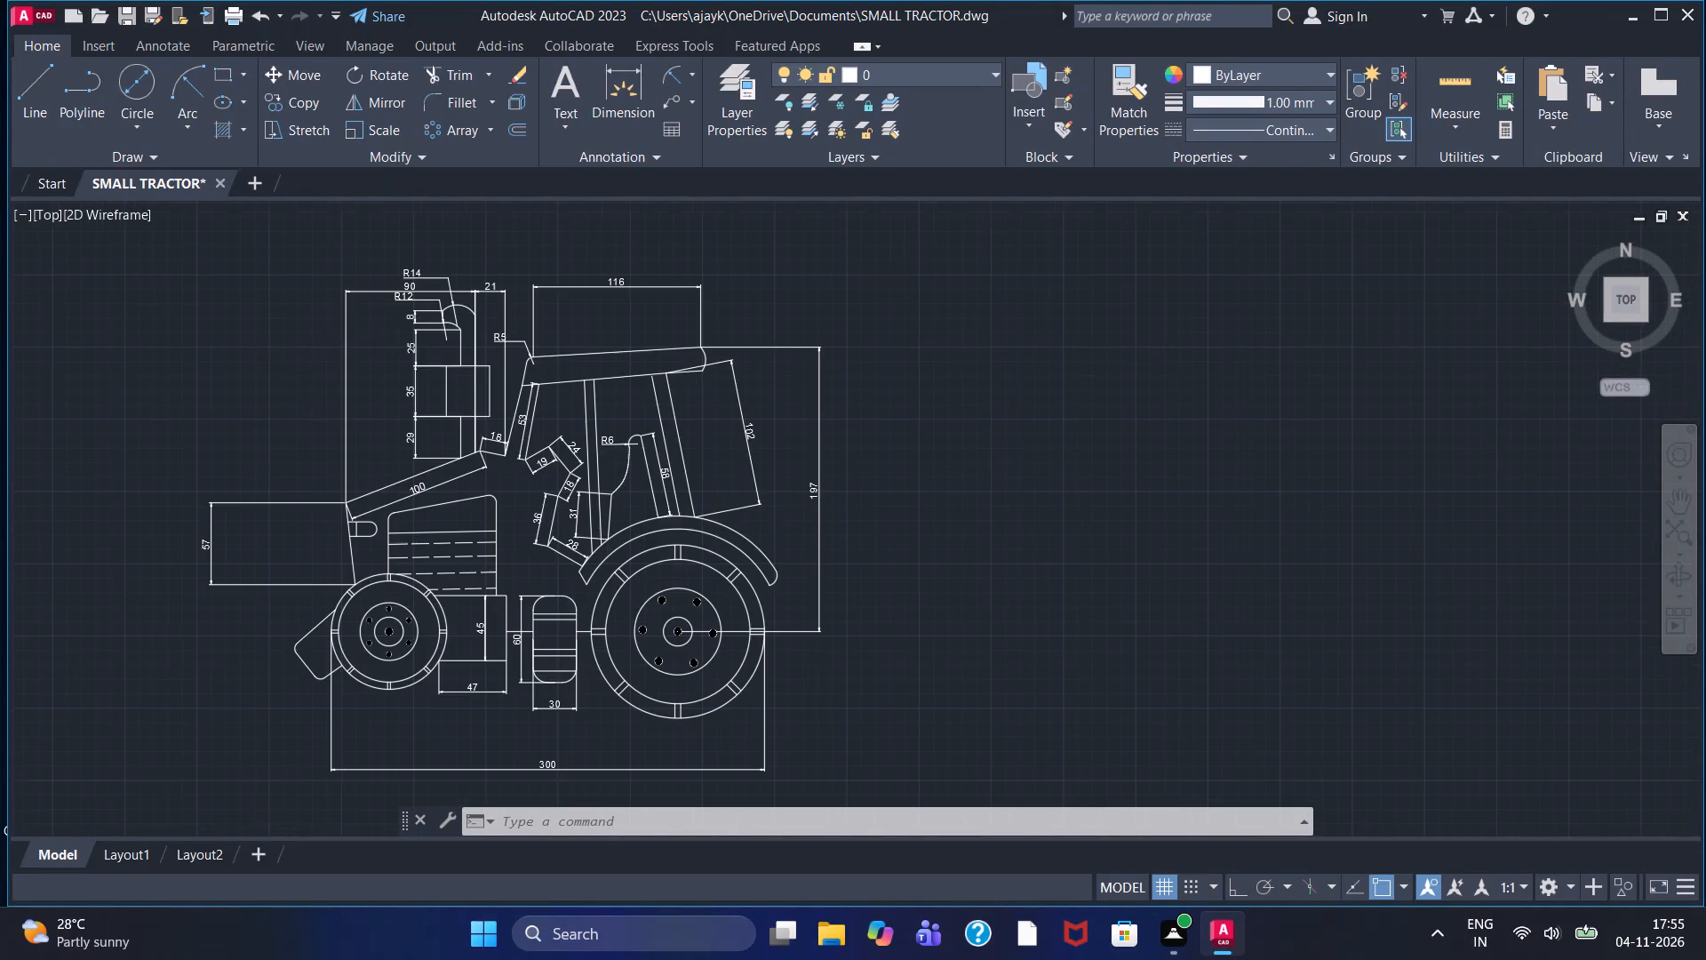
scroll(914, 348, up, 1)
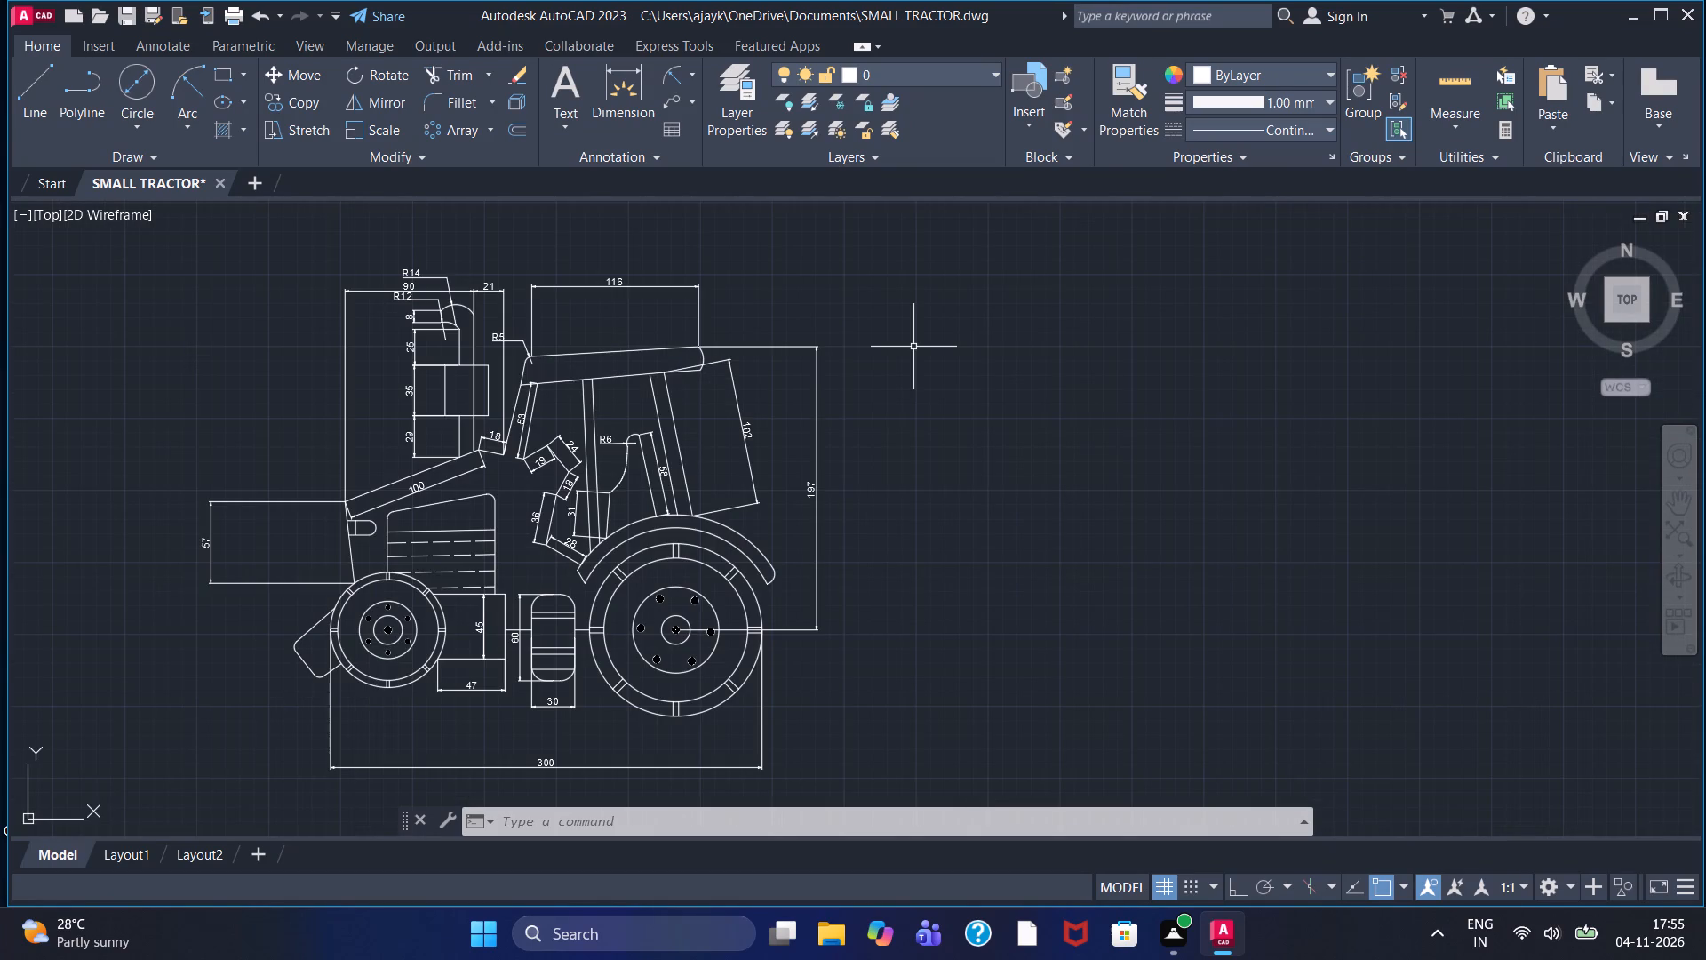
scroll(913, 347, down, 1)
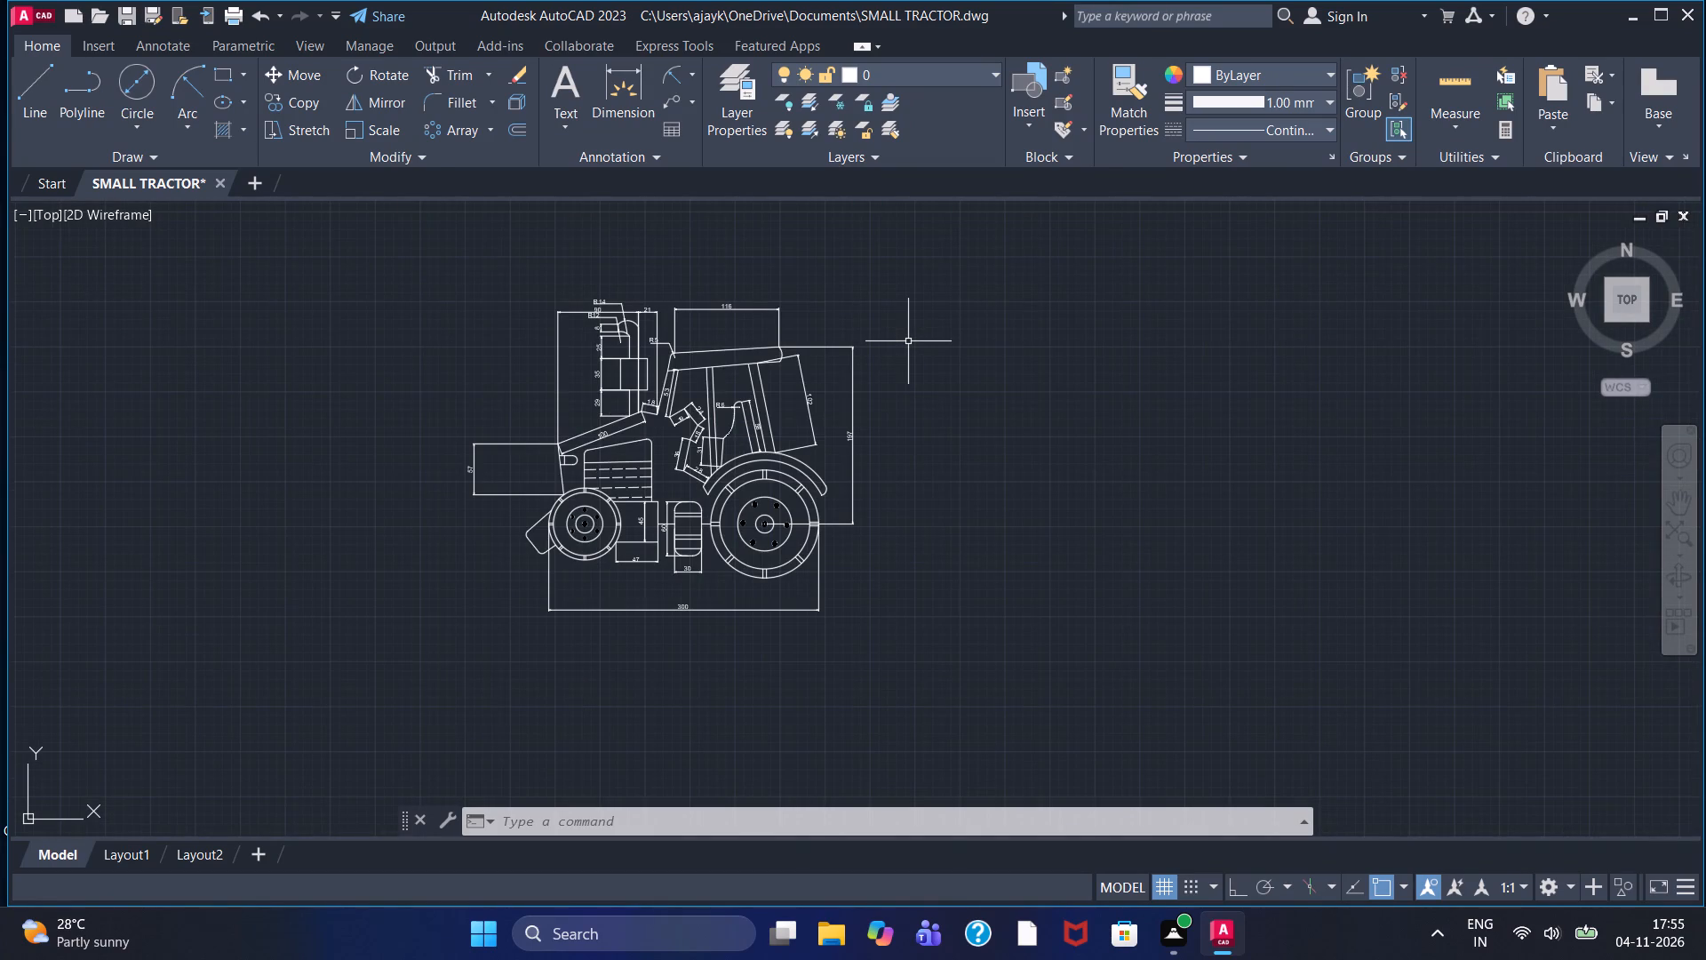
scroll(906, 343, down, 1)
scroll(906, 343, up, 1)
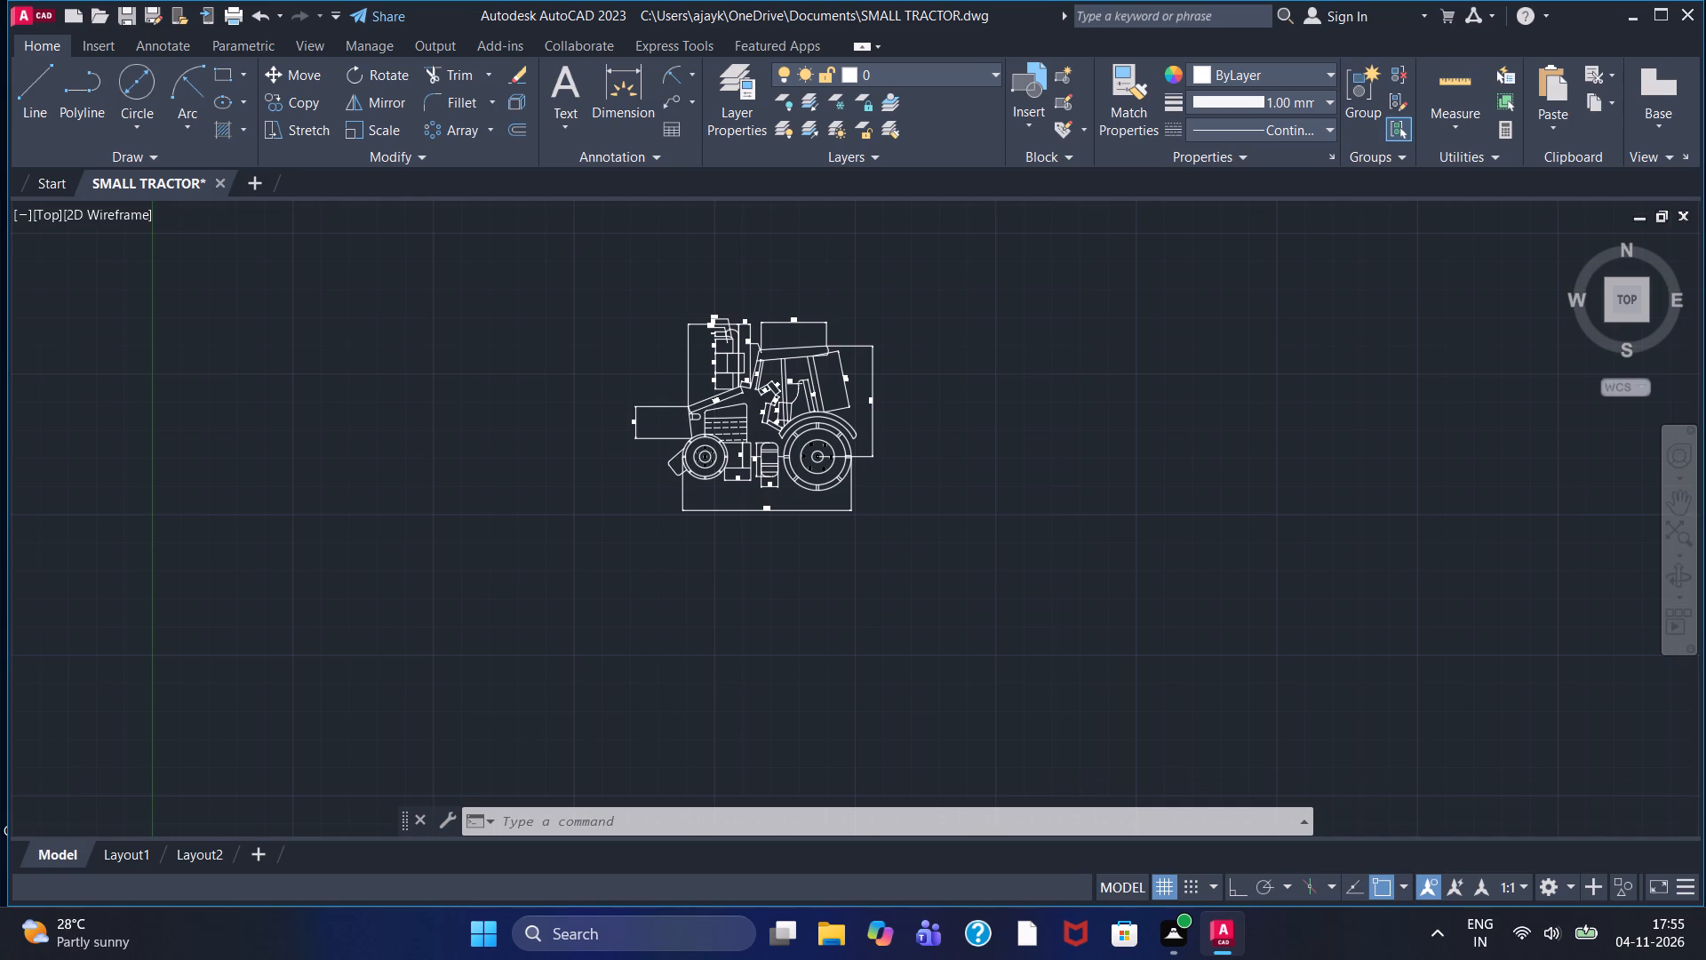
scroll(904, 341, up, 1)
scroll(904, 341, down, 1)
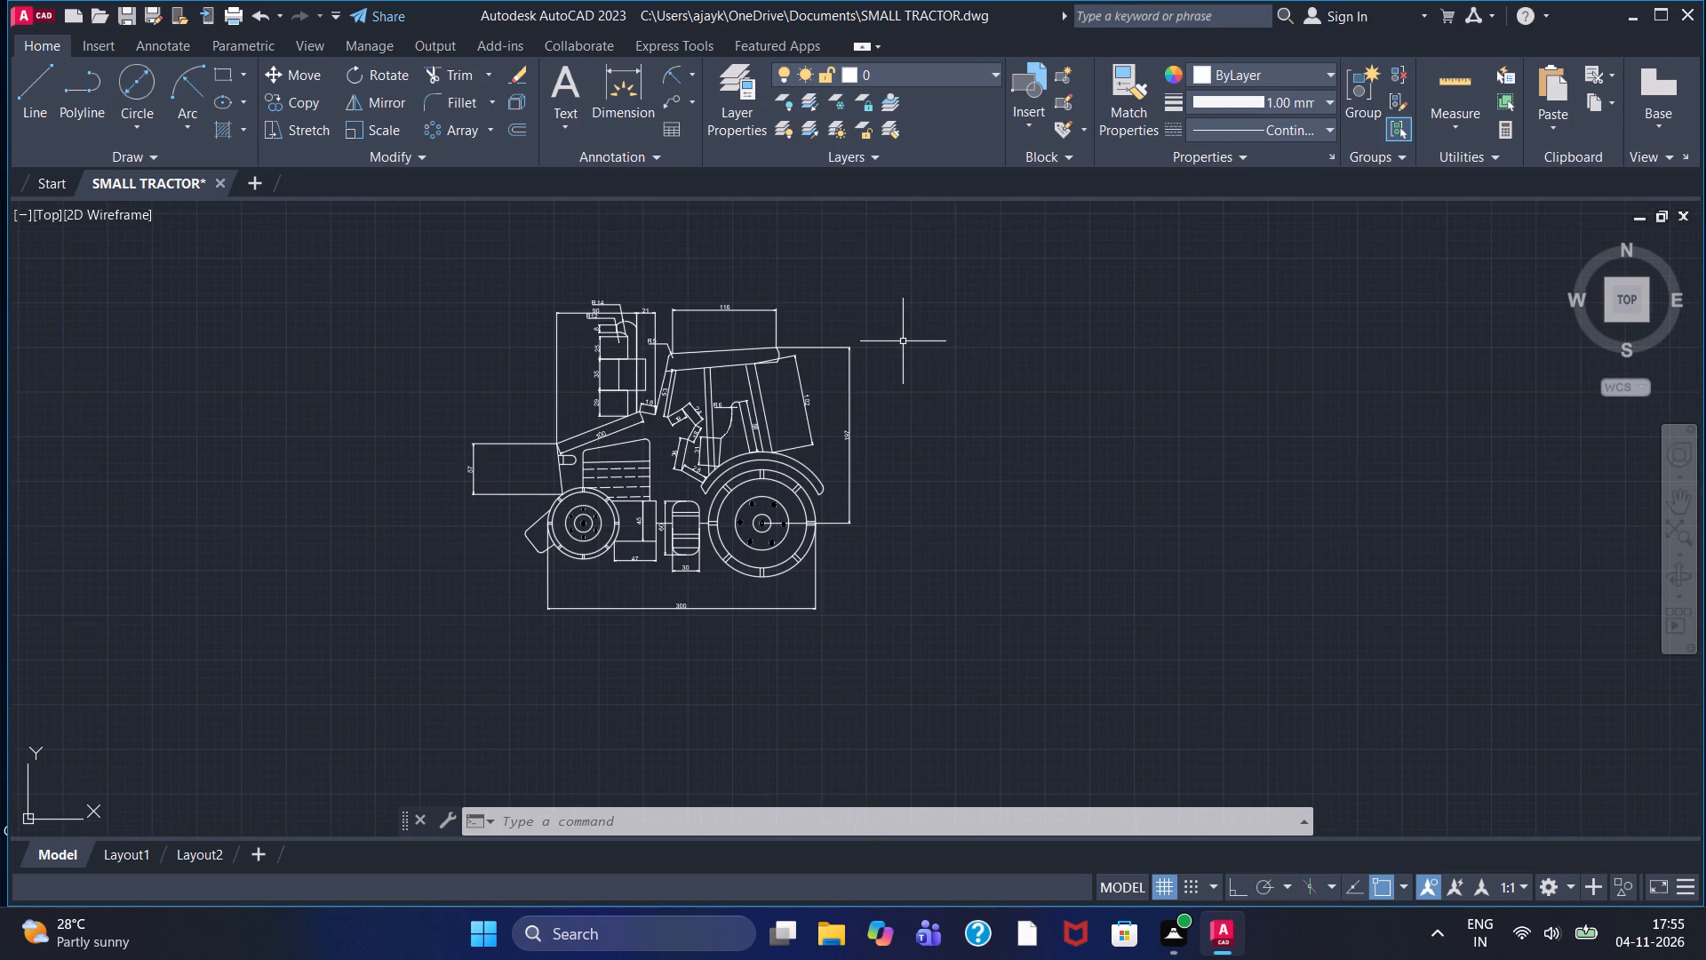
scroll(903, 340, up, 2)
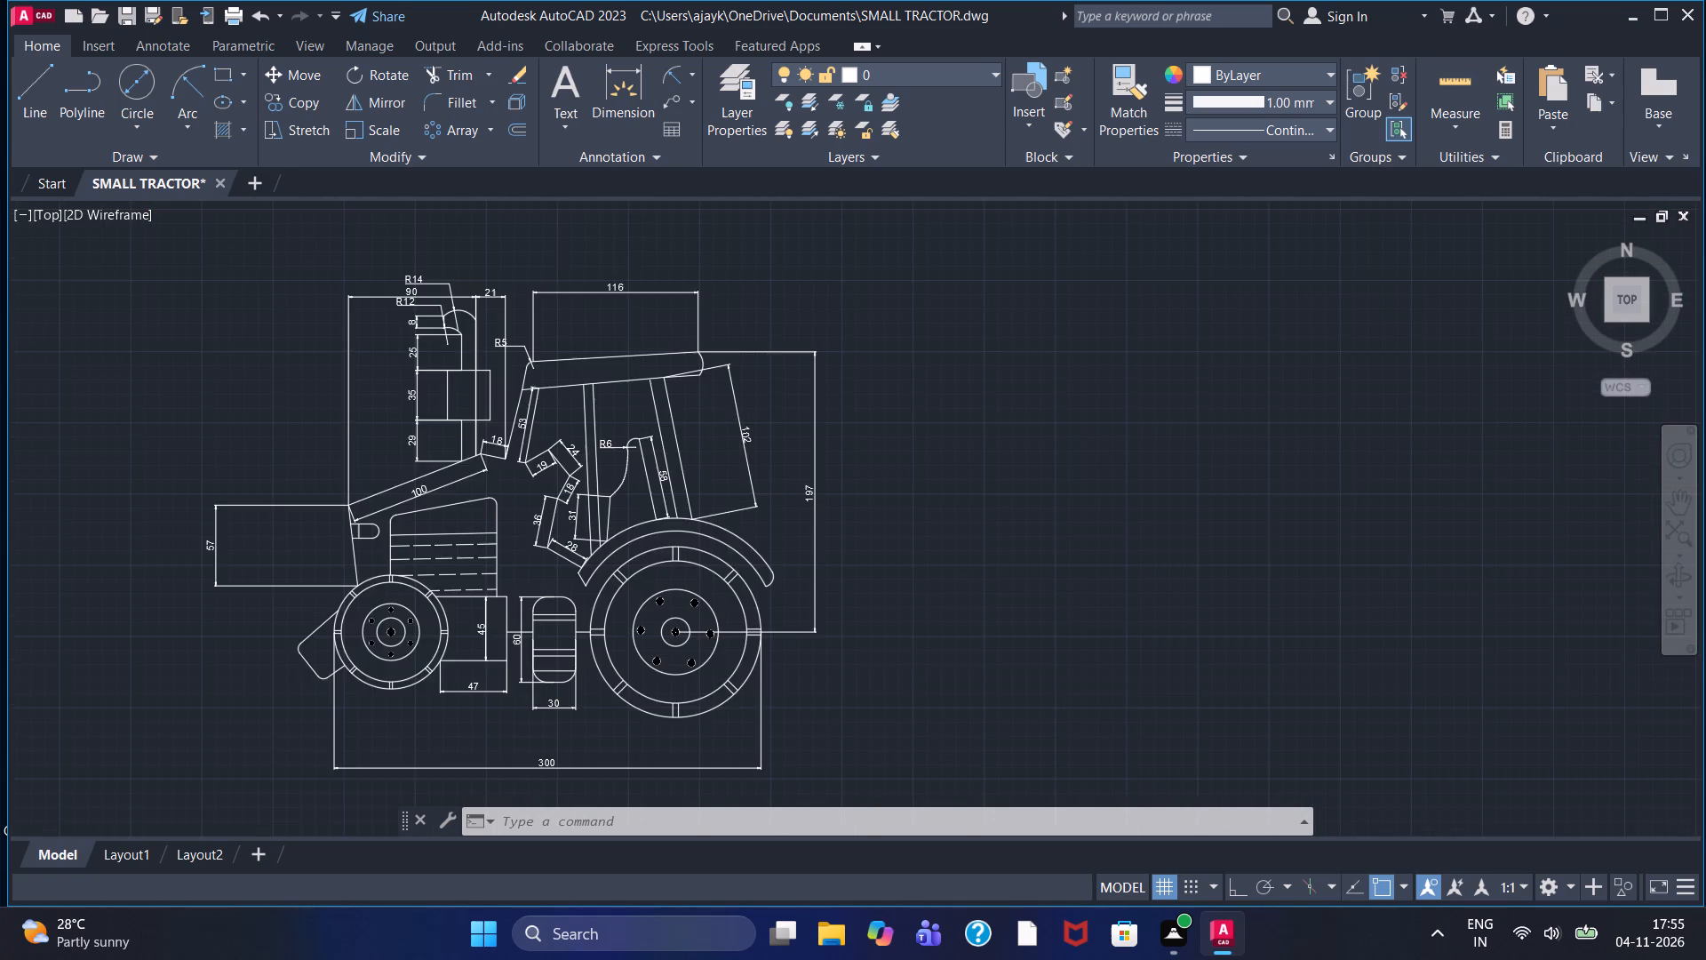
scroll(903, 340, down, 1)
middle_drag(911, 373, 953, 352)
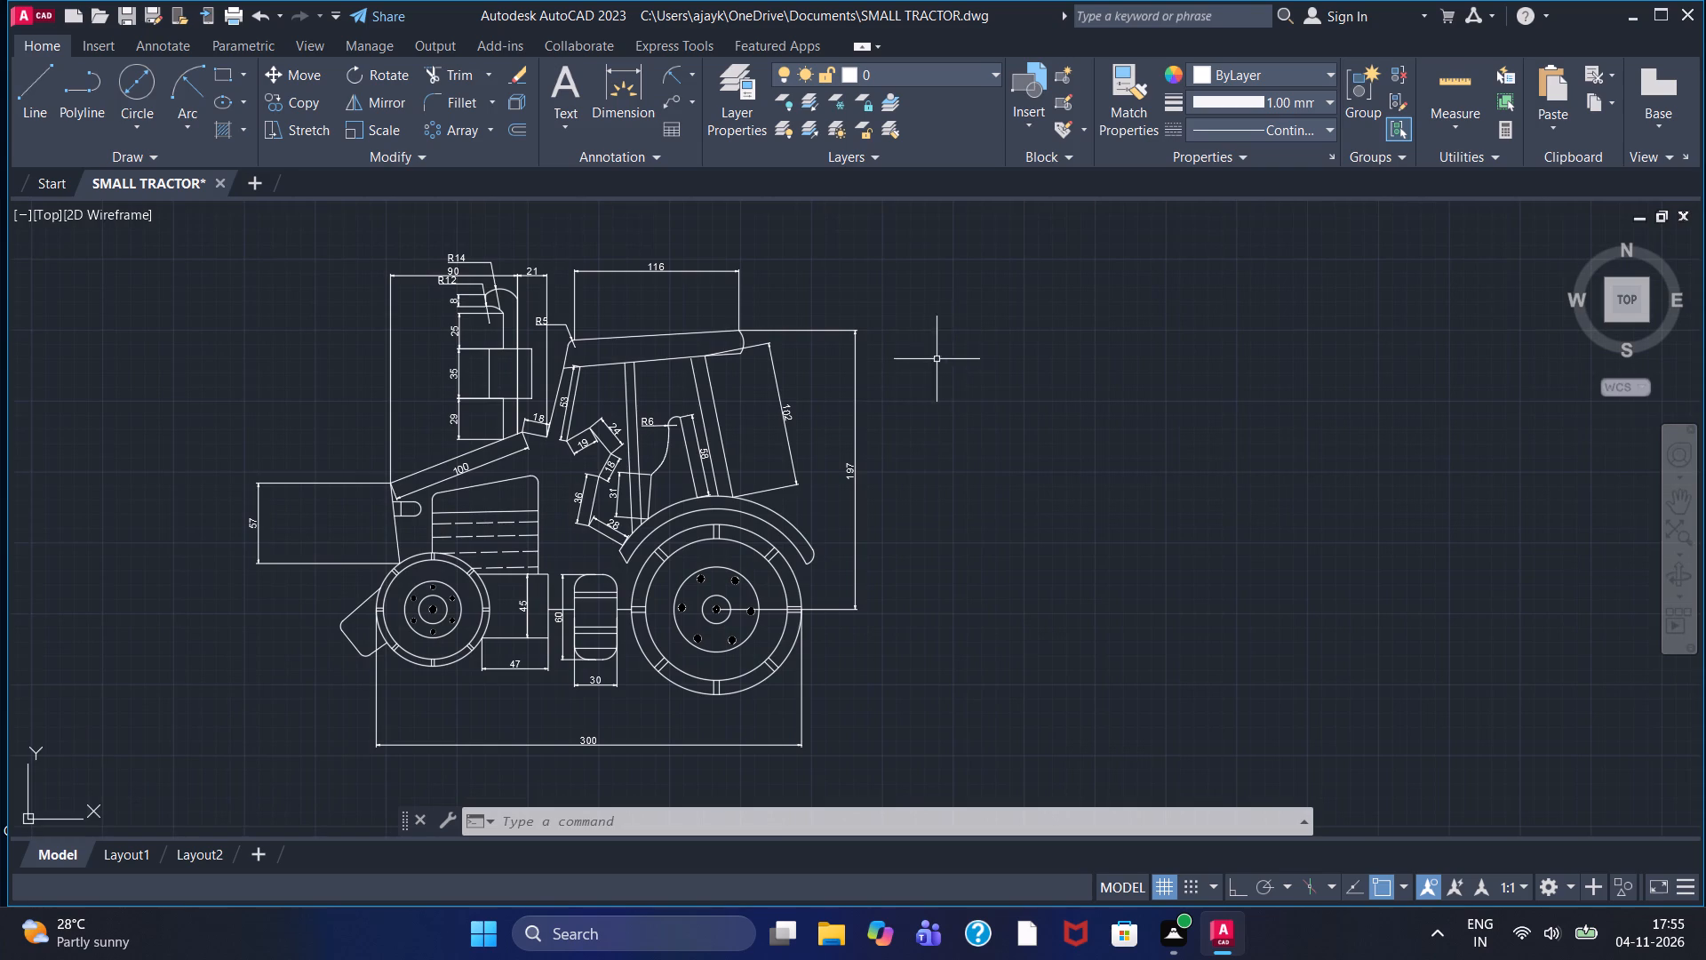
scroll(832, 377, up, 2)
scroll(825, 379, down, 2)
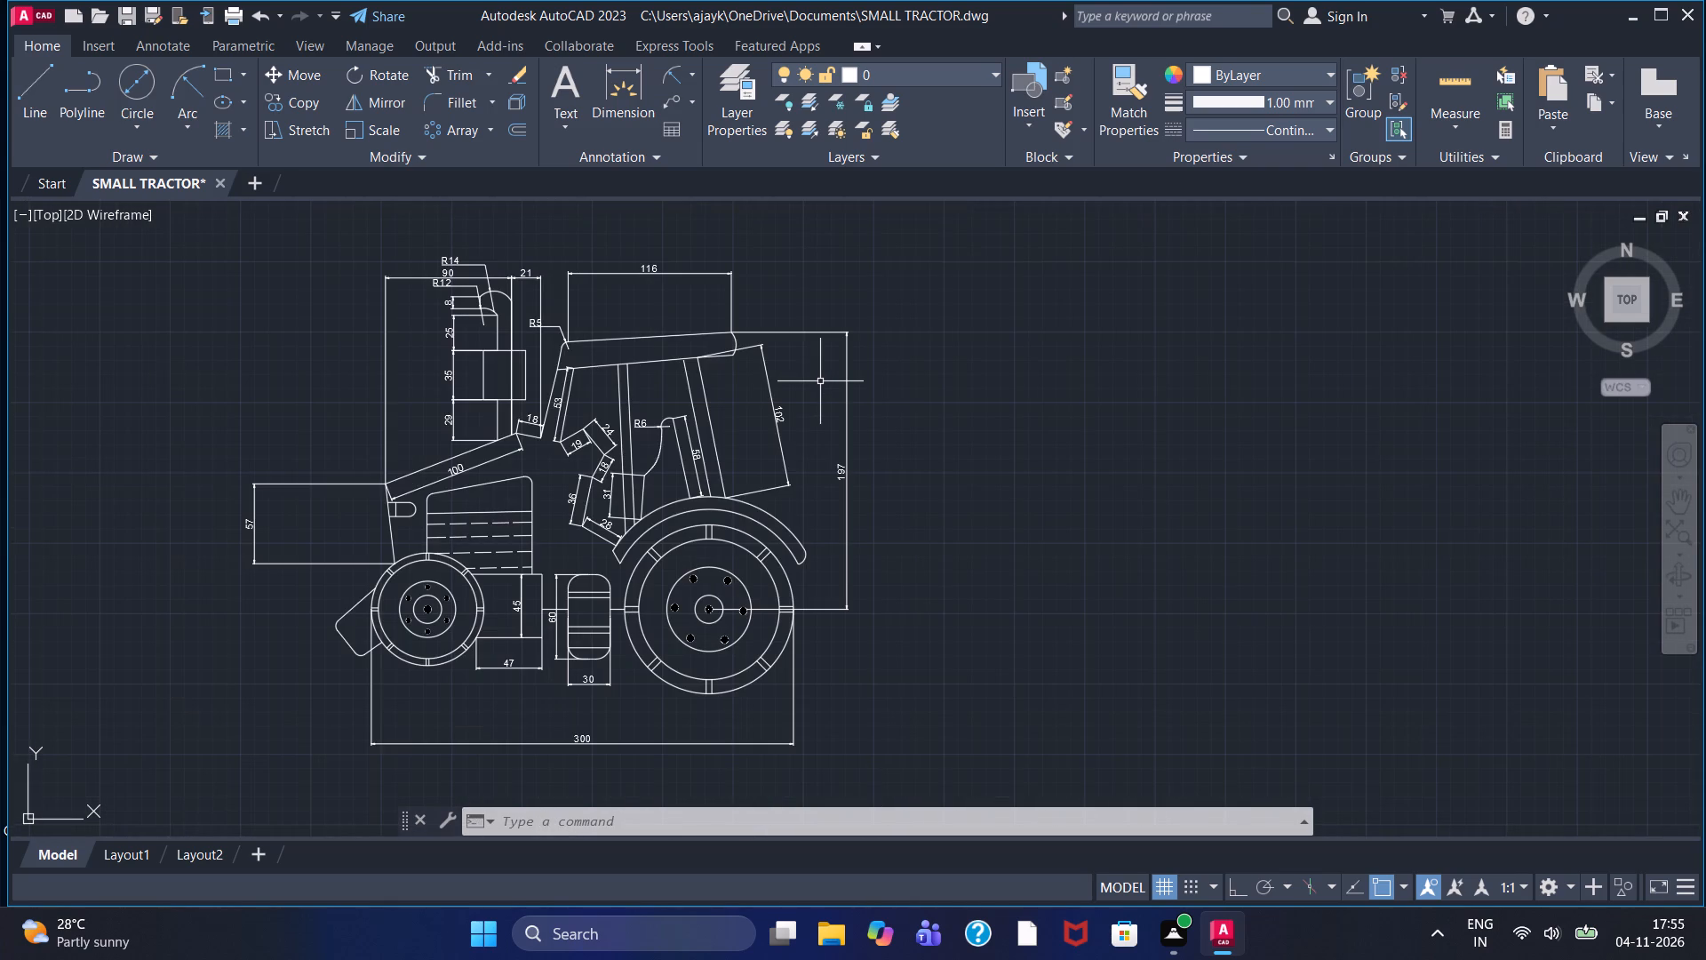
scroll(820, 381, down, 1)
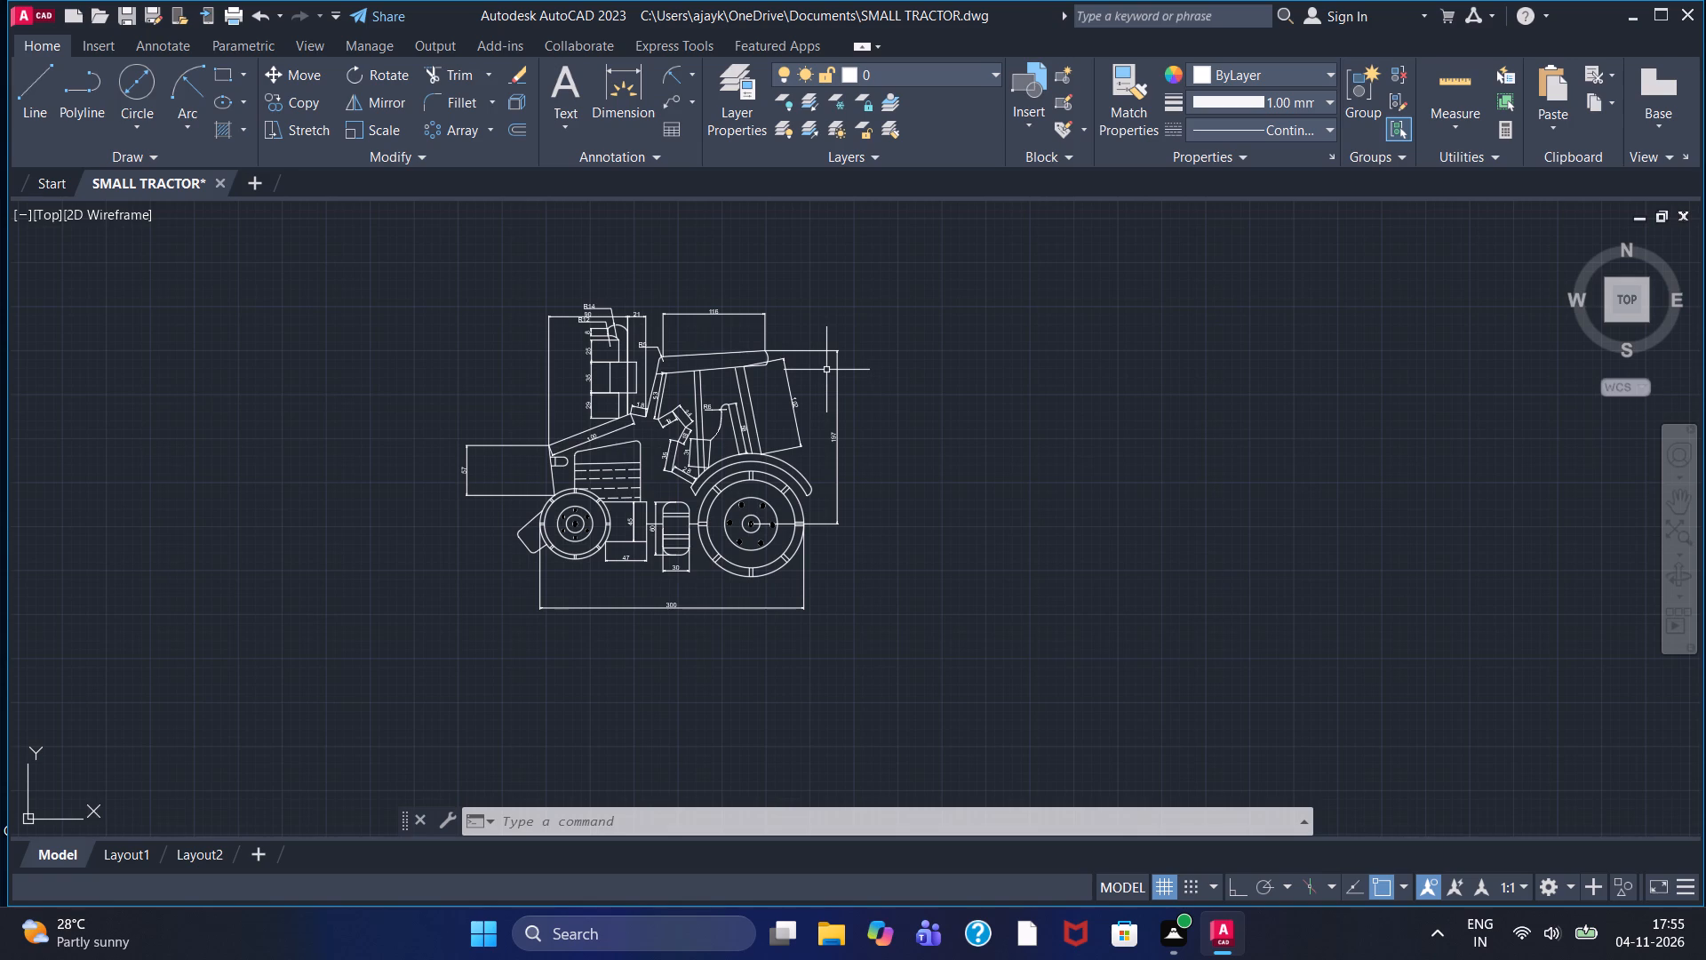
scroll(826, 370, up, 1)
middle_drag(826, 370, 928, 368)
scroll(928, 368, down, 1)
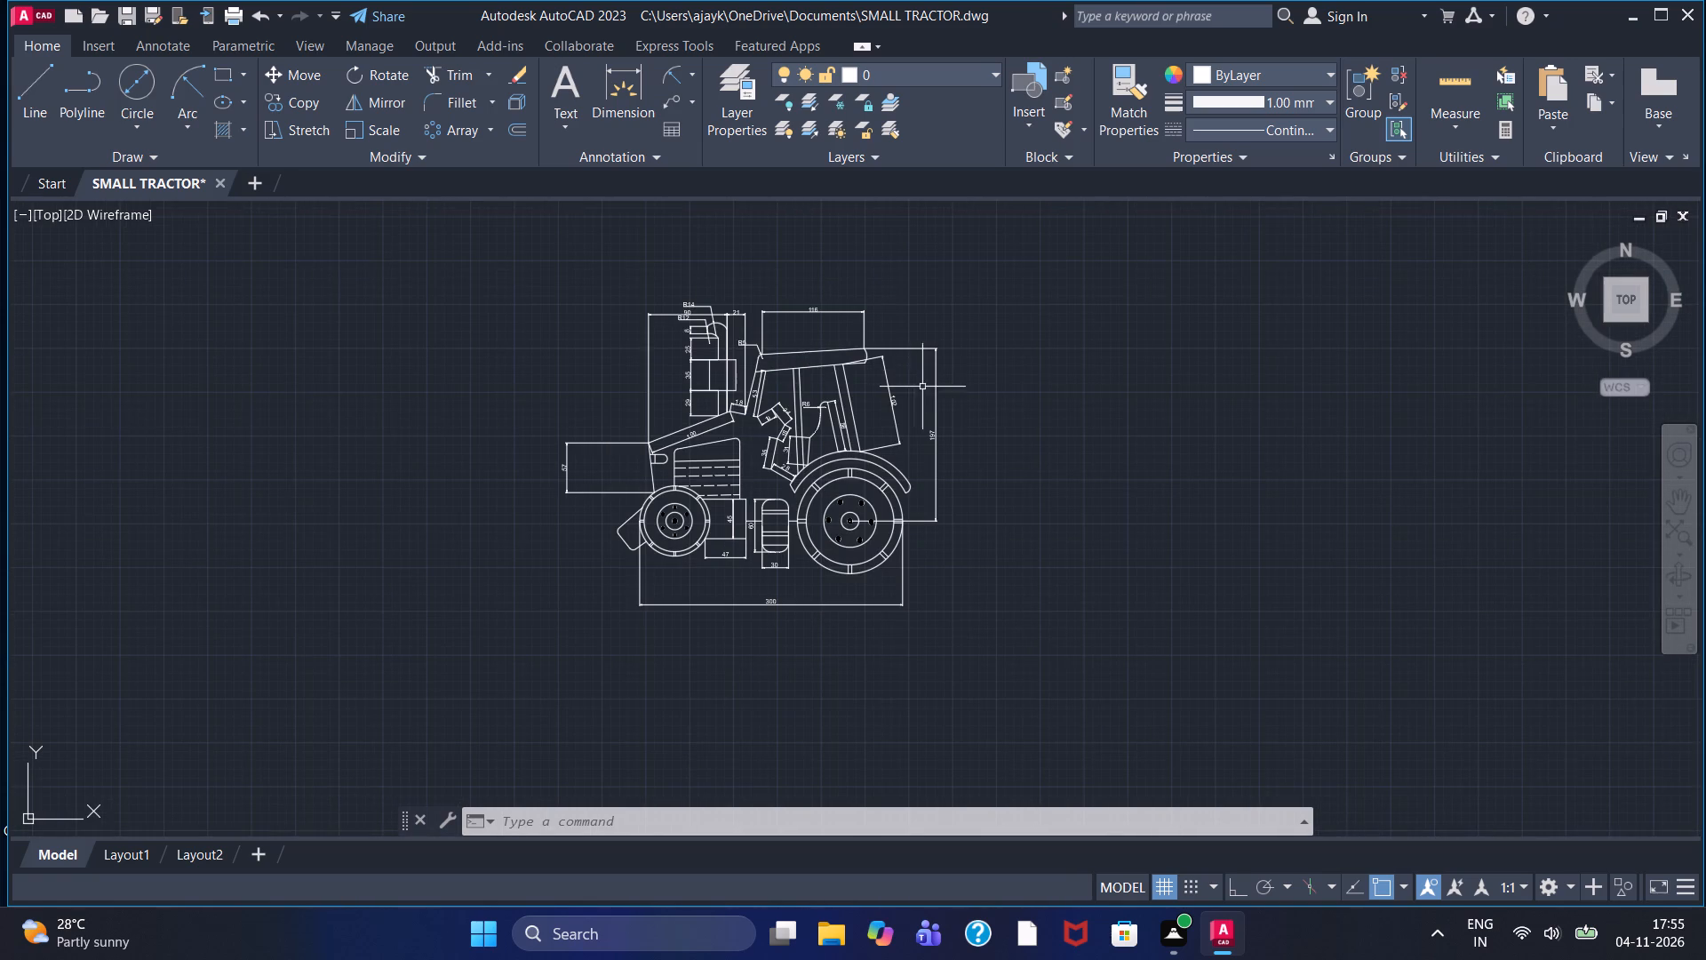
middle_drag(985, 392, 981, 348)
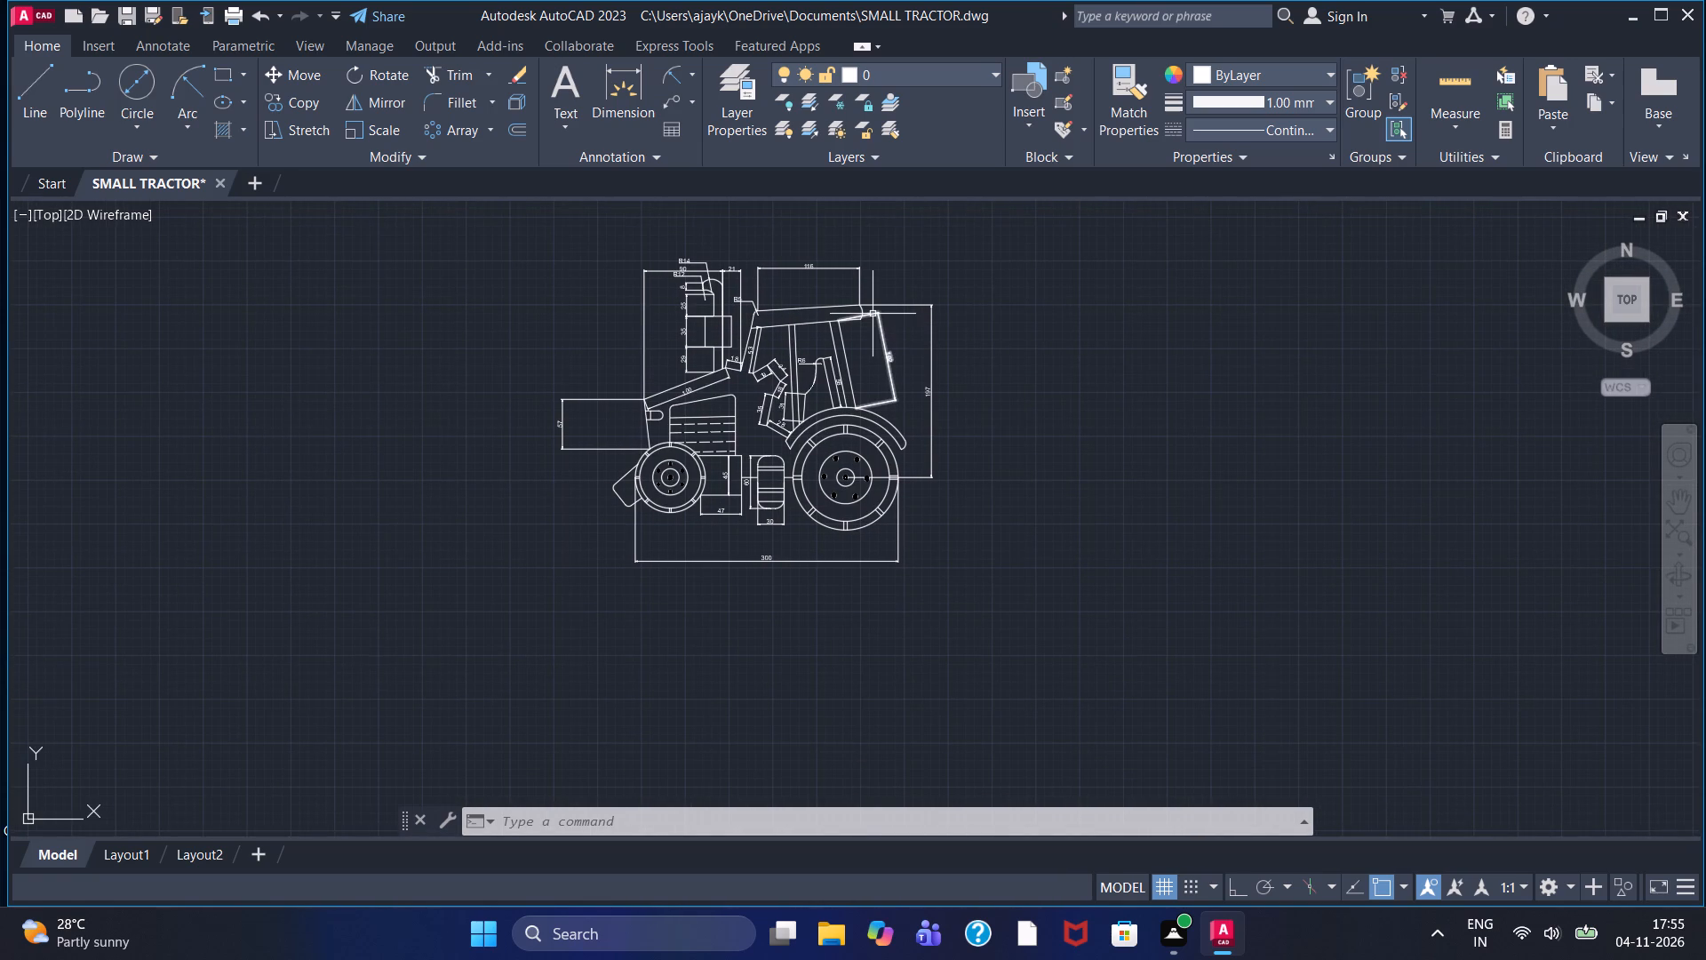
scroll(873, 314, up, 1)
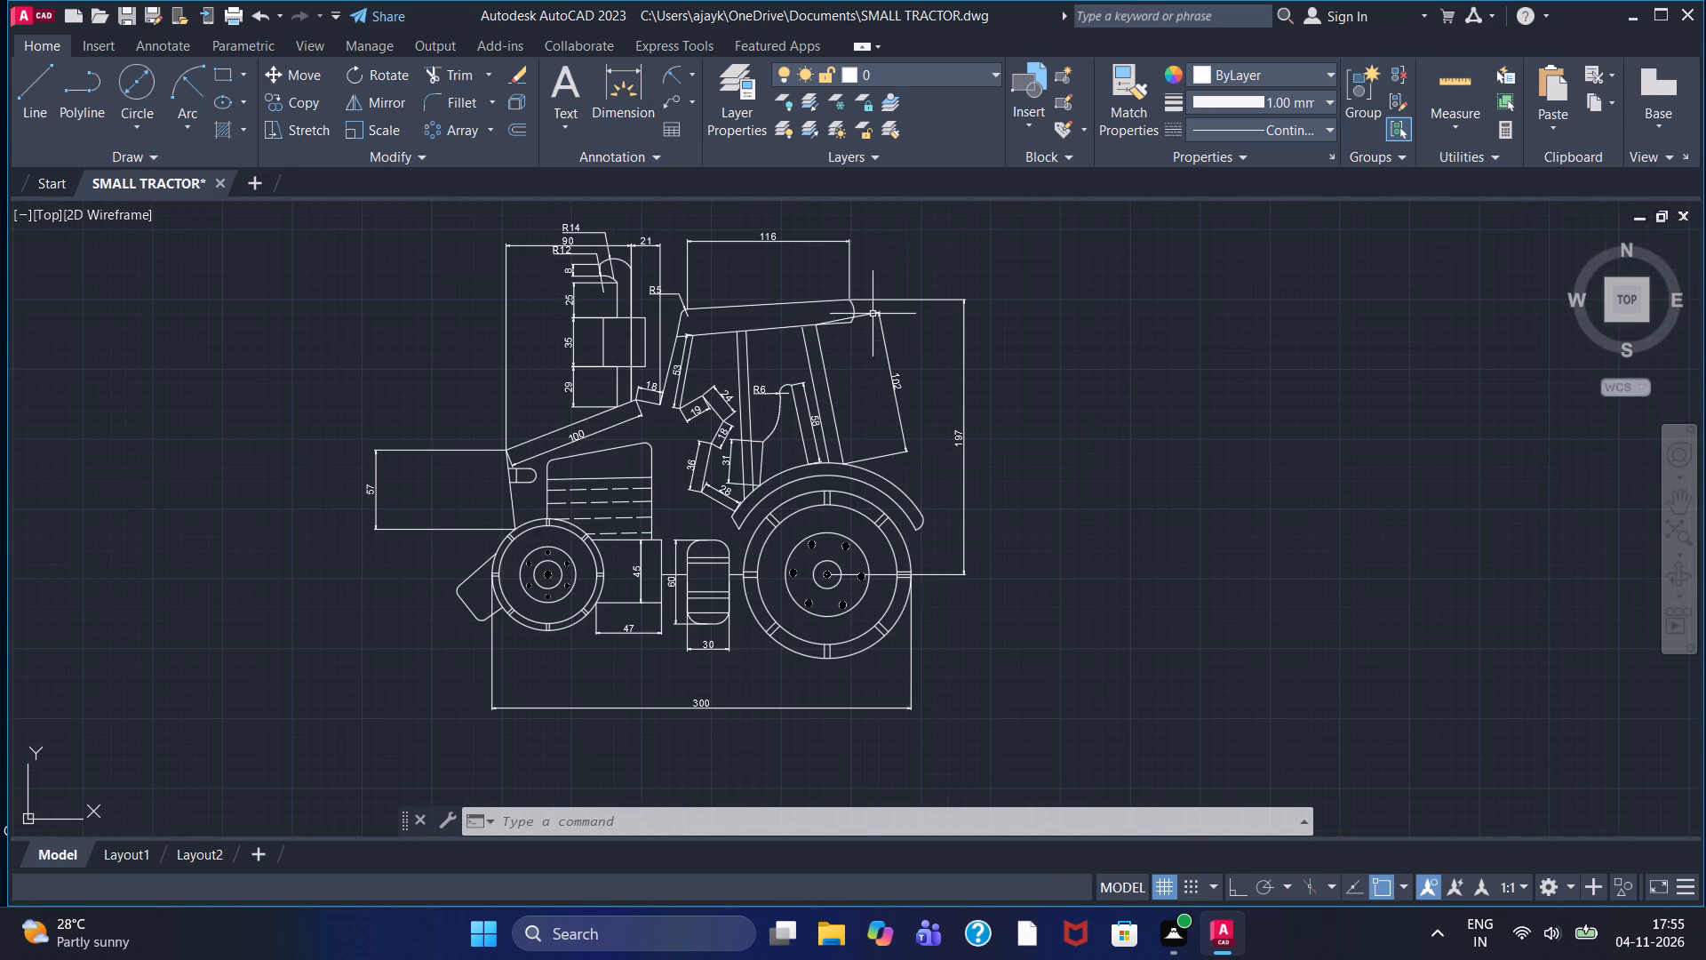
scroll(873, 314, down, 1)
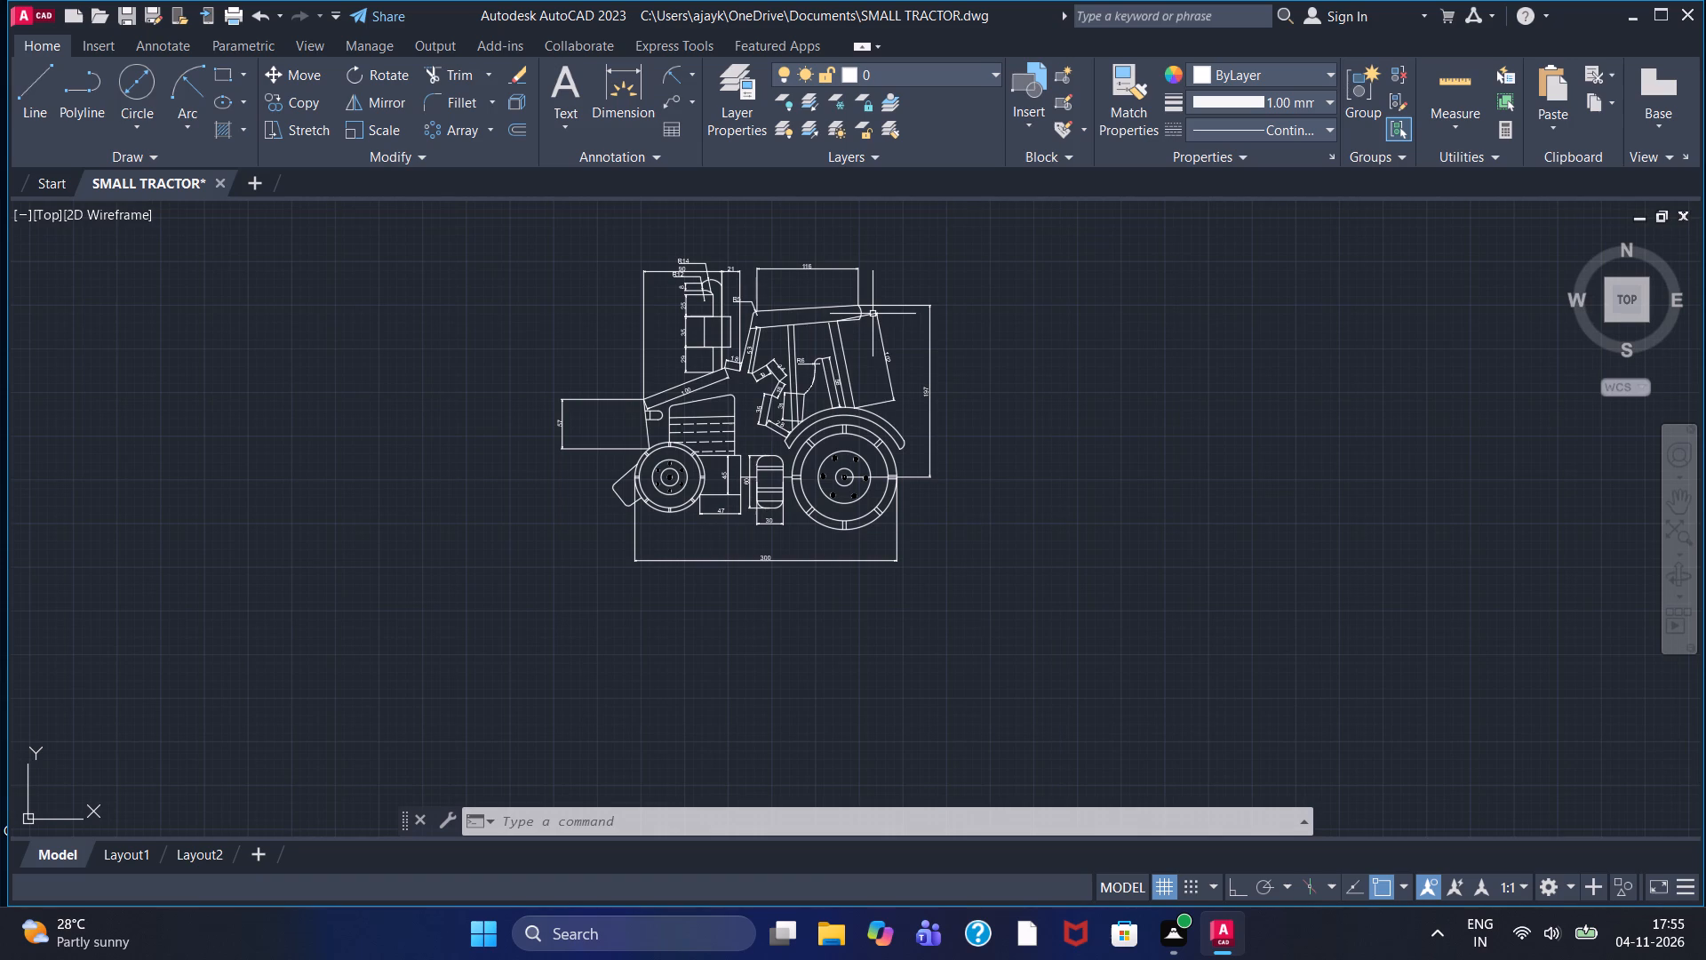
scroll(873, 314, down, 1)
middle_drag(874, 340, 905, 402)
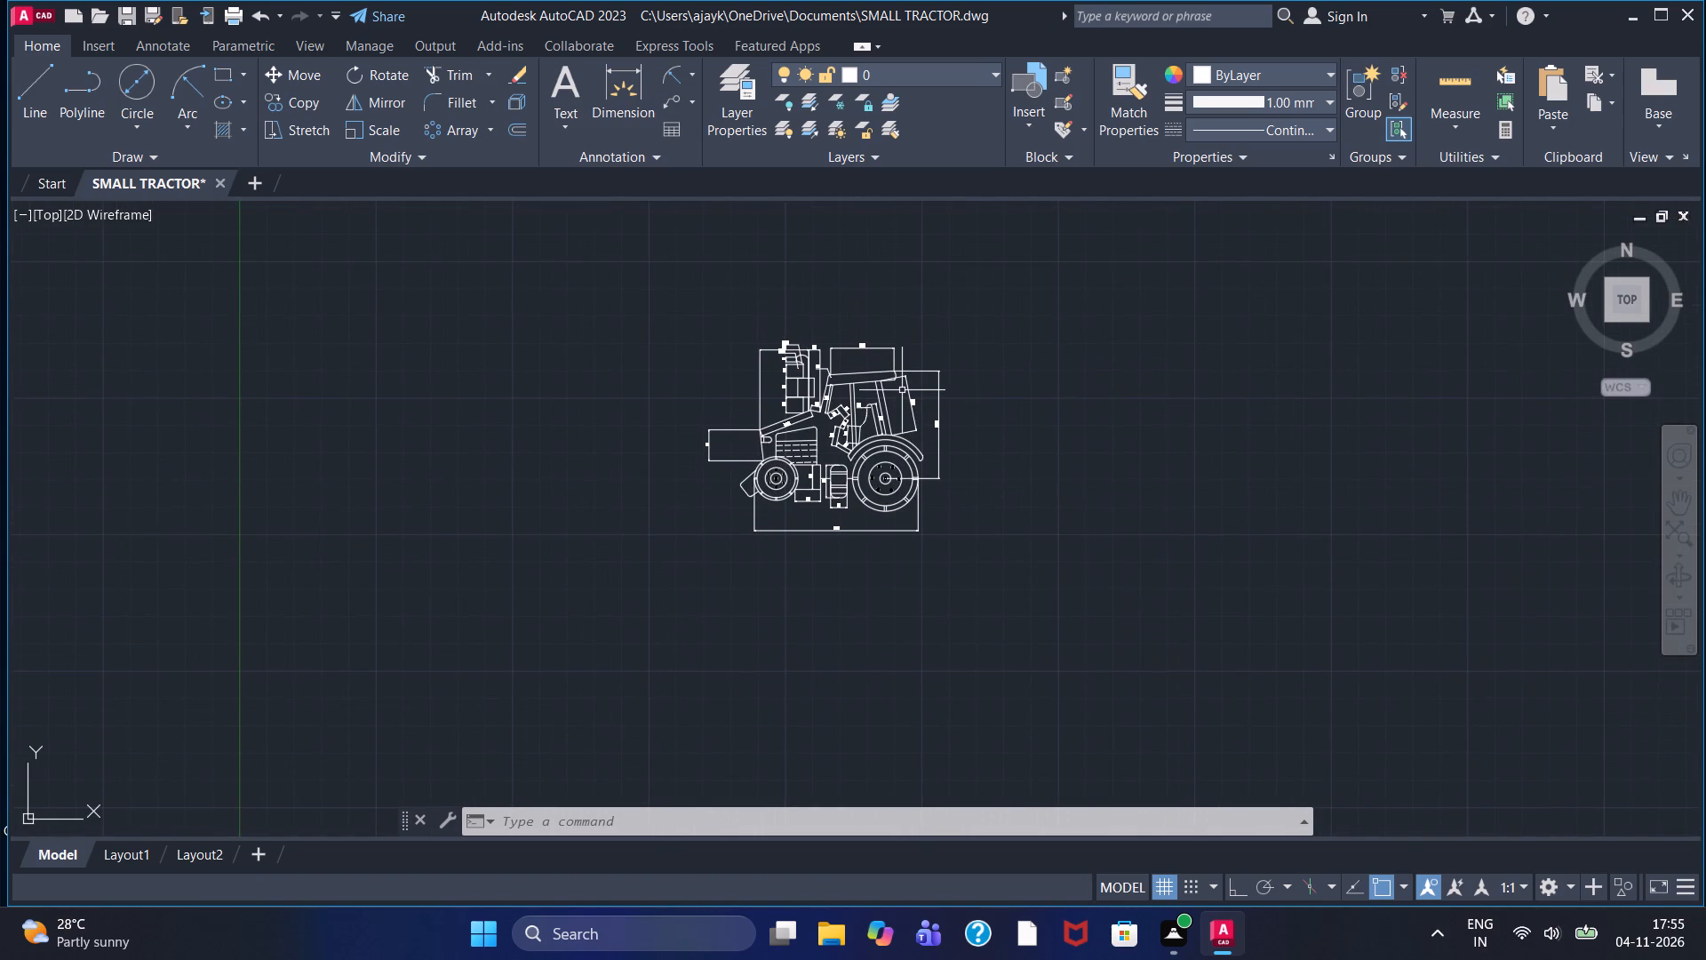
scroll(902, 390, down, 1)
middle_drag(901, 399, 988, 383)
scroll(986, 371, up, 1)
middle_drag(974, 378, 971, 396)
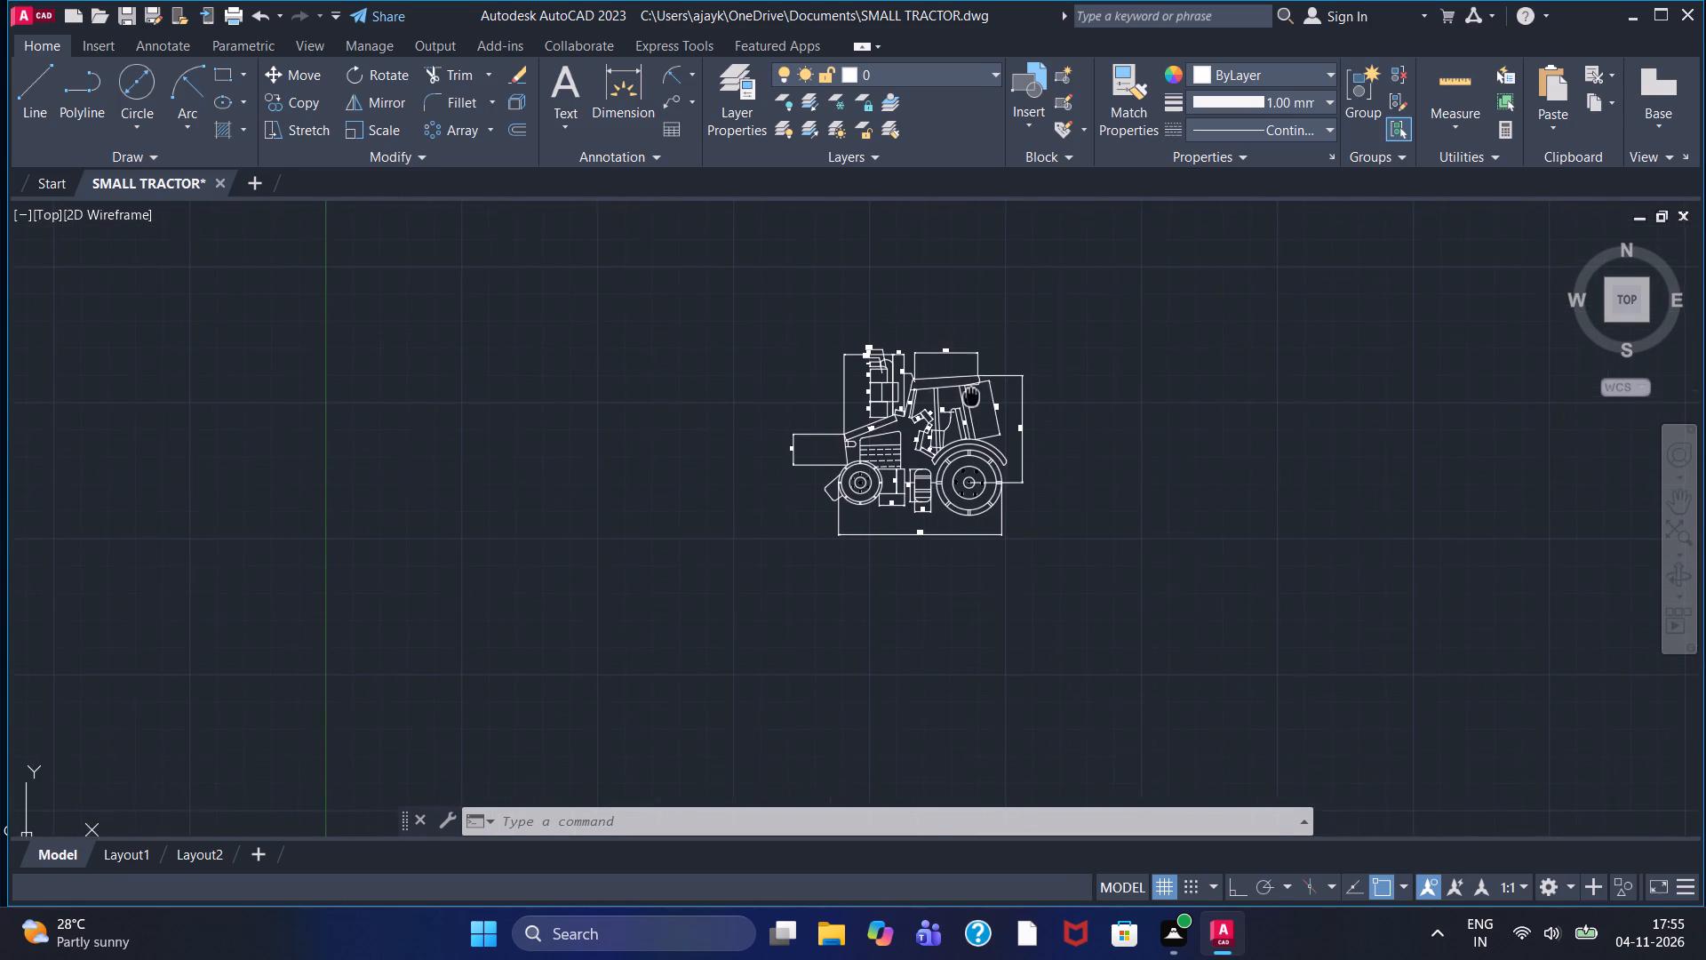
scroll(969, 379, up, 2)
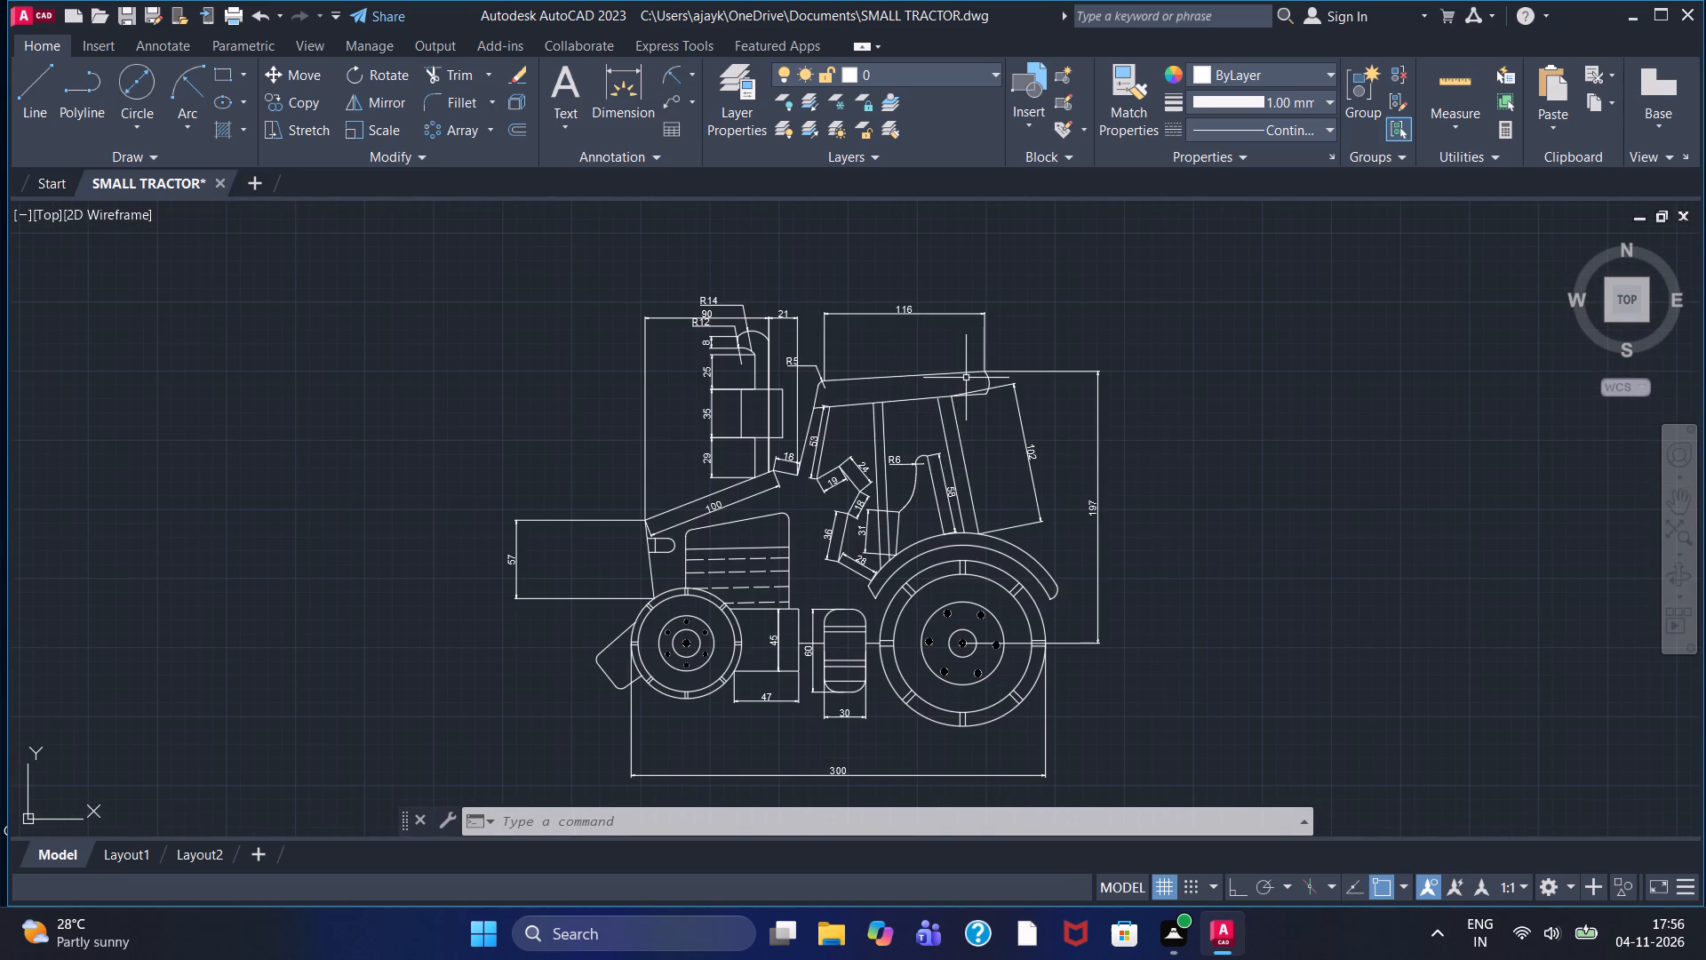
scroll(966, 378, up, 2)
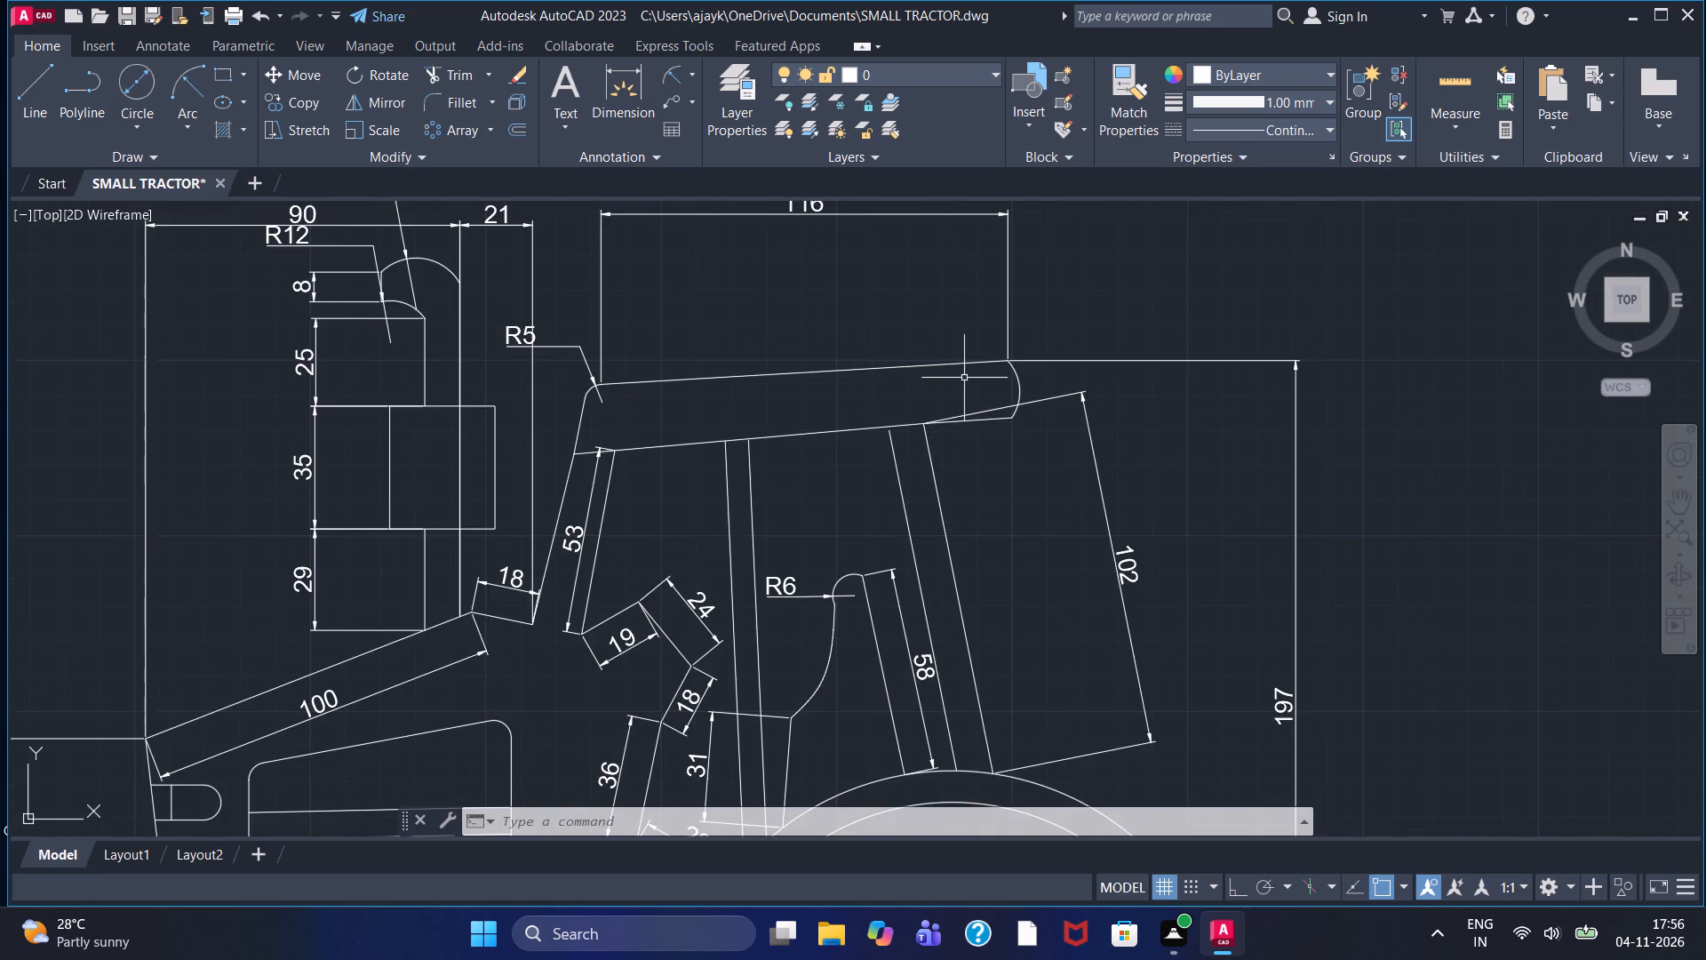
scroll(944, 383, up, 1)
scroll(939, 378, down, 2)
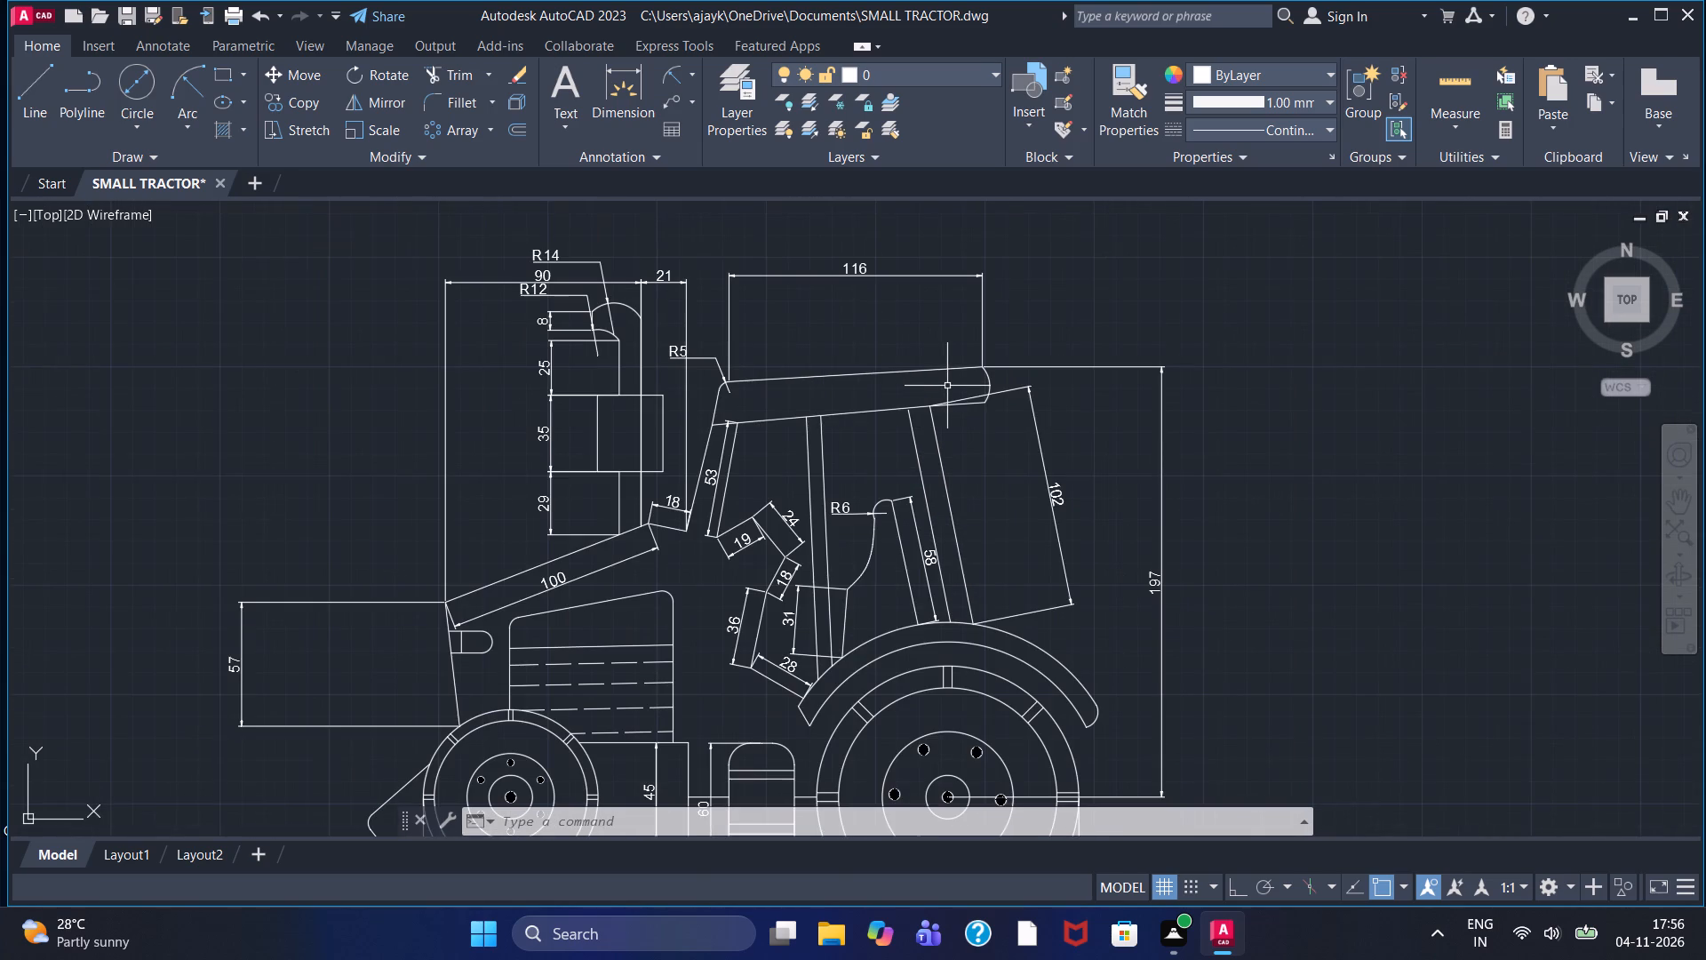
Examine the saved tractor drawing with its dimensions, both as a whole and closer up around the cab and rear wheel.
scroll(943, 388, down, 3)
scroll(943, 387, up, 2)
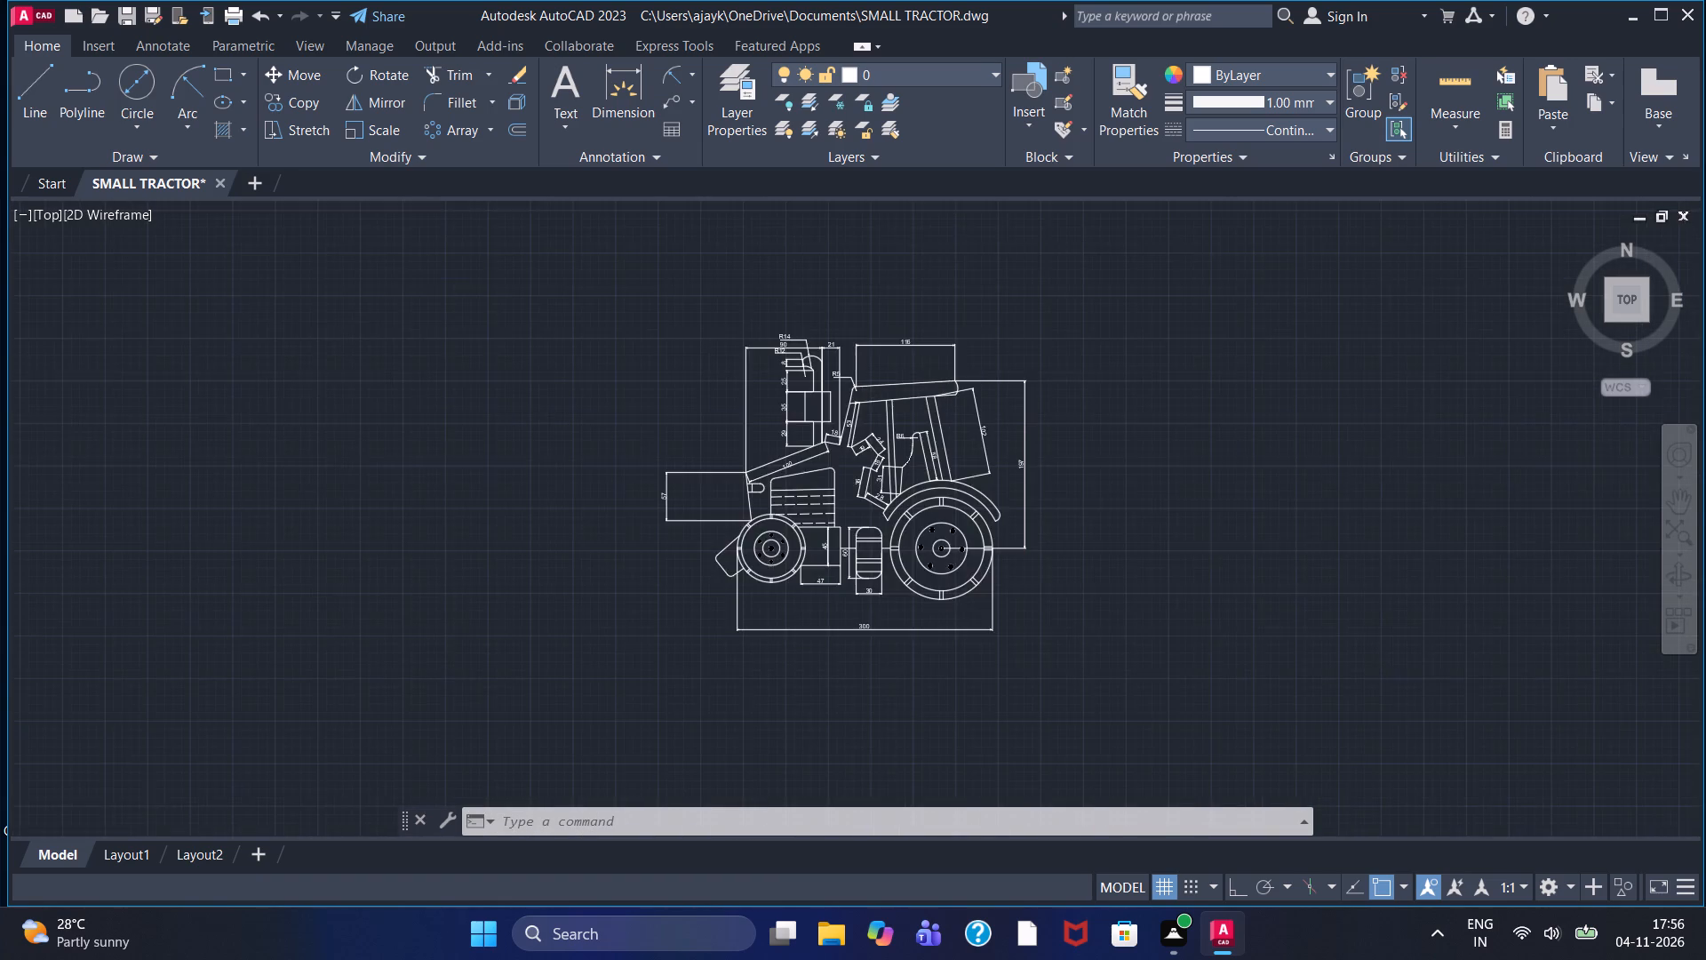
scroll(943, 387, down, 2)
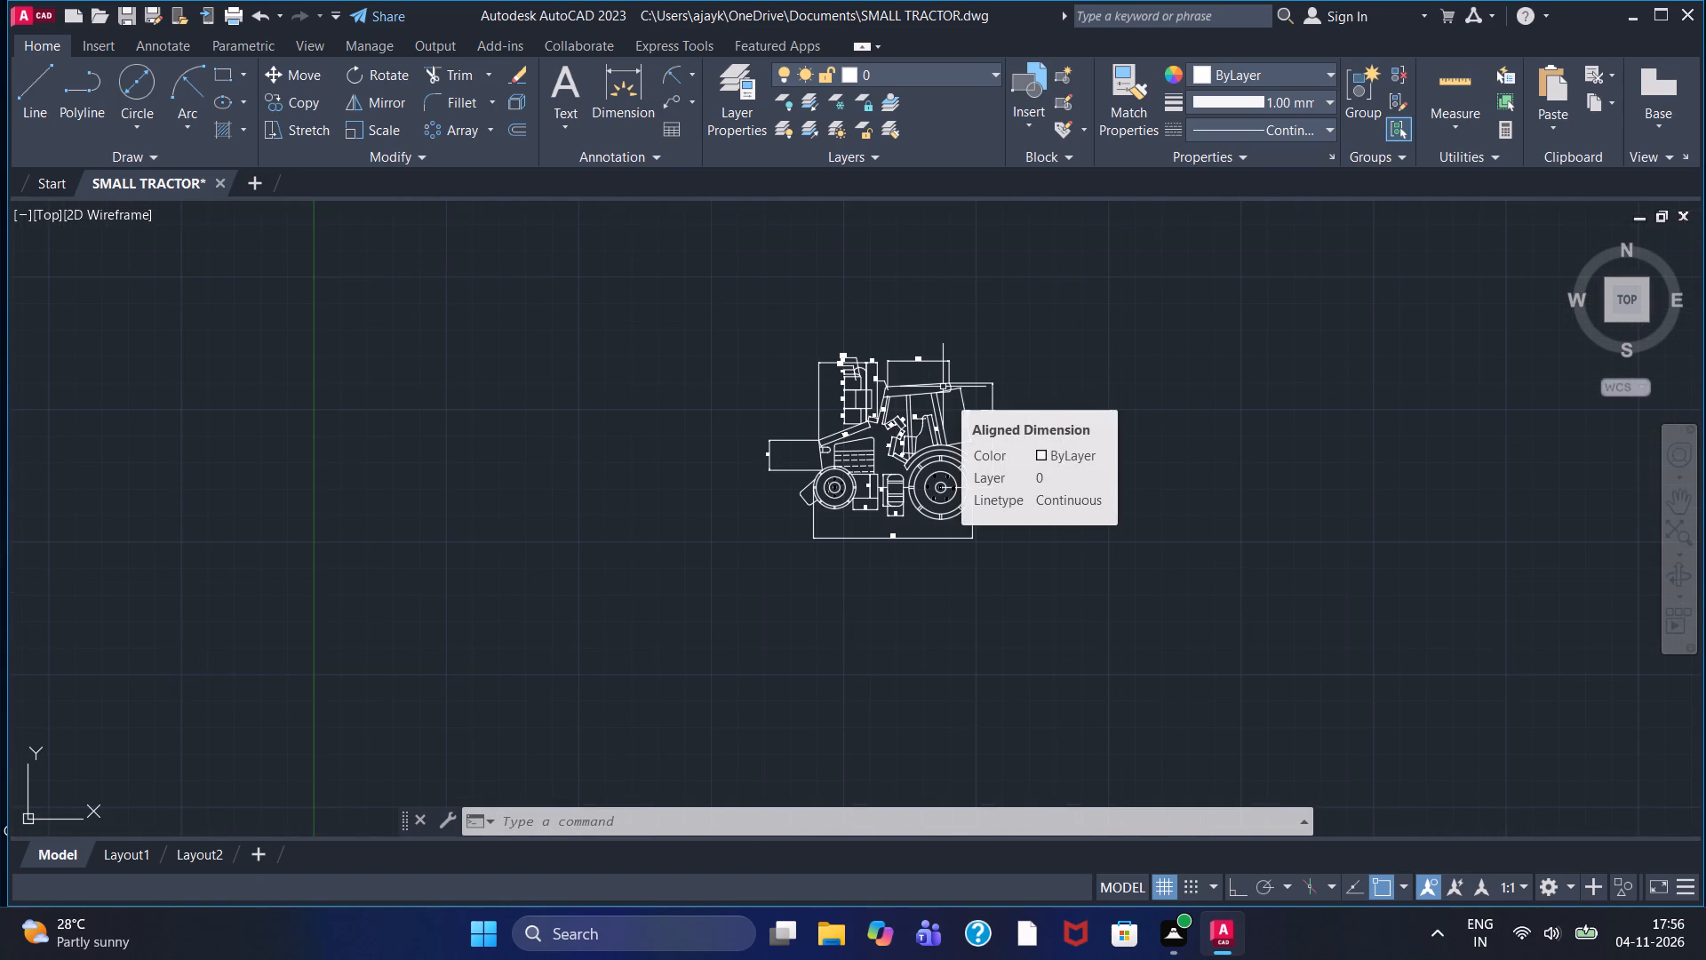
scroll(943, 387, up, 1)
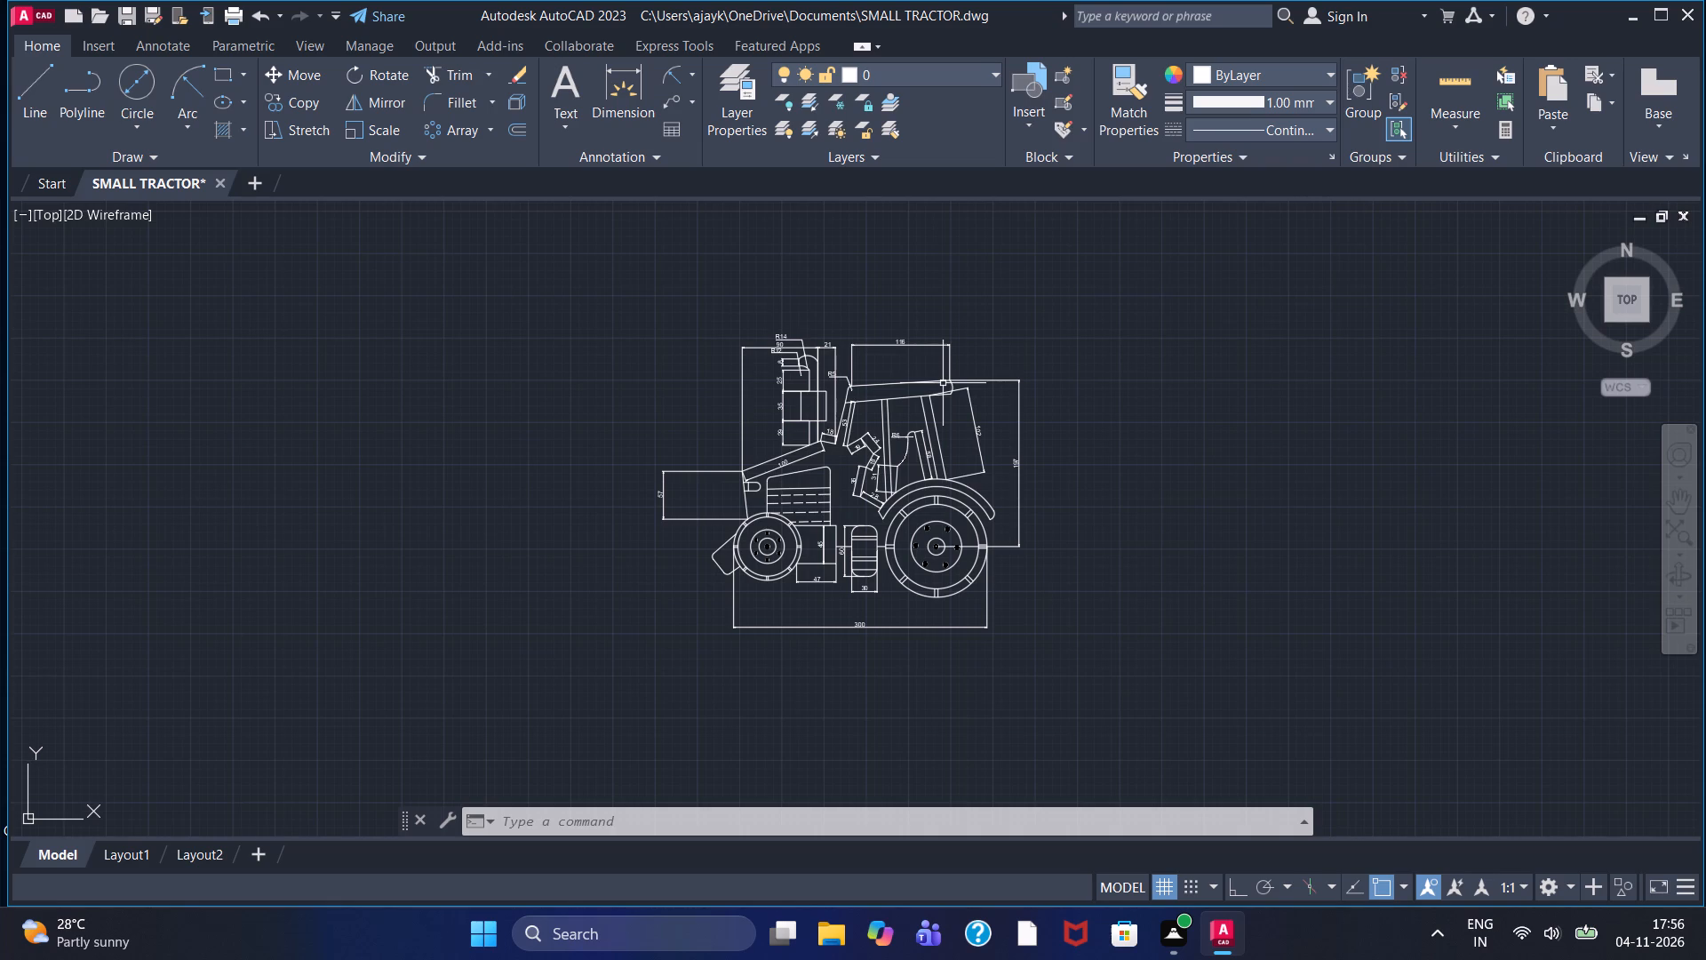
scroll(940, 384, down, 1)
scroll(940, 384, up, 3)
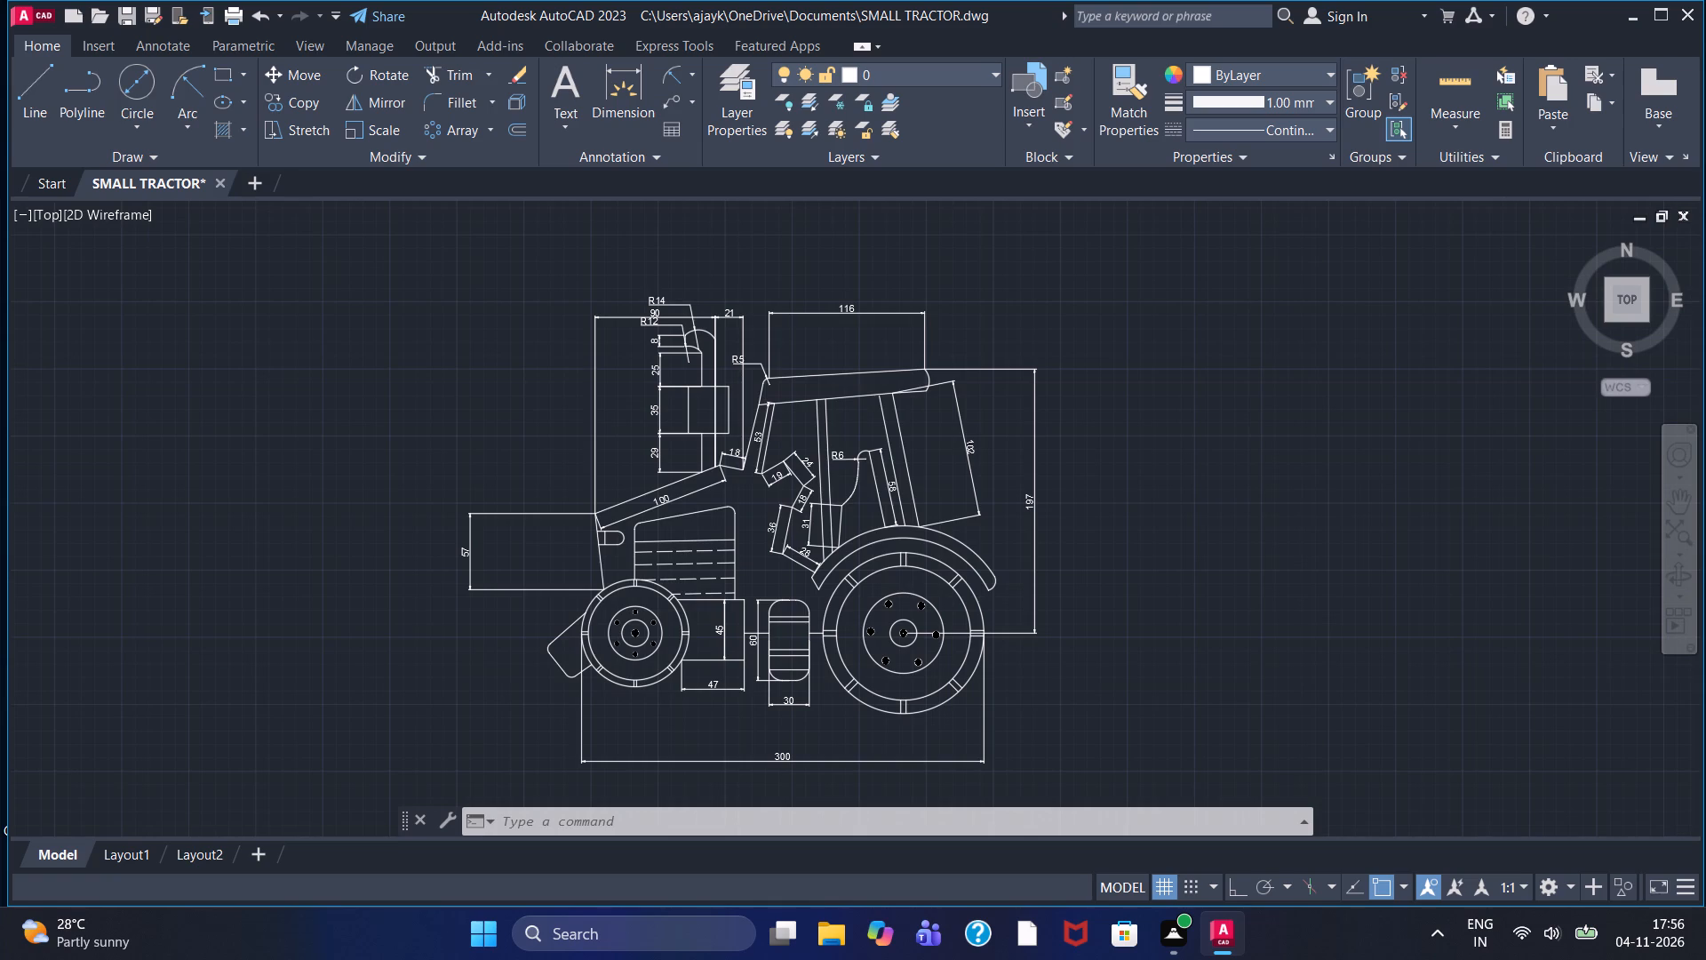
scroll(983, 397, down, 1)
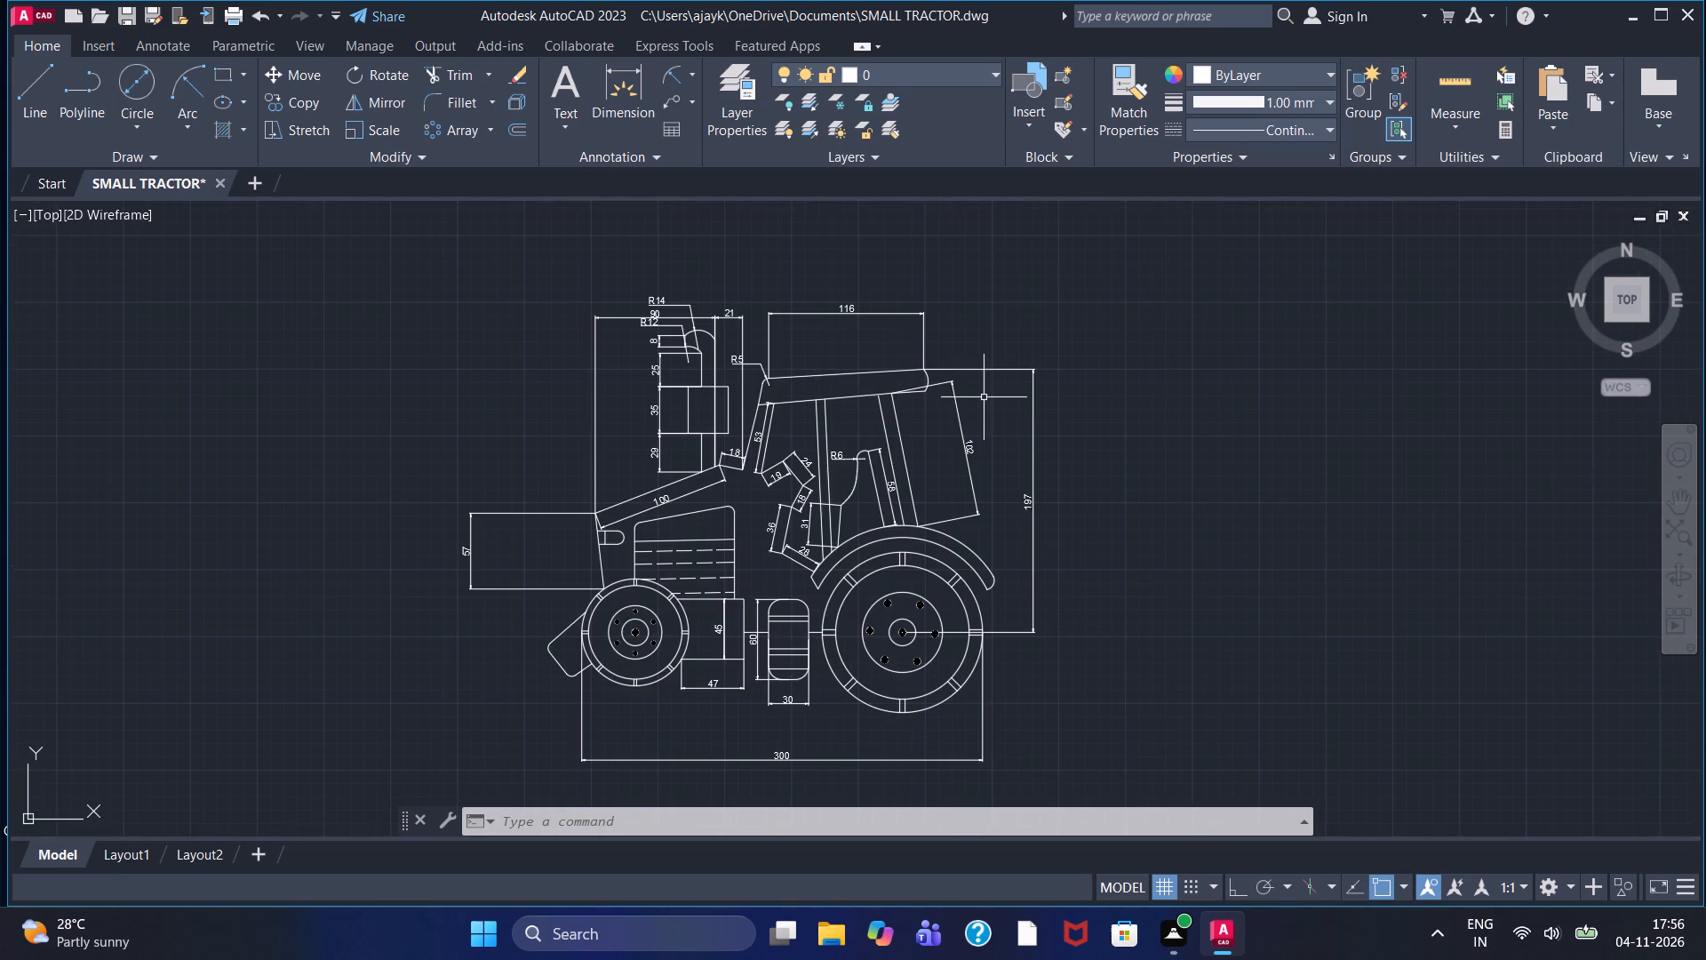
scroll(985, 397, down, 1)
scroll(985, 397, up, 2)
scroll(983, 398, down, 2)
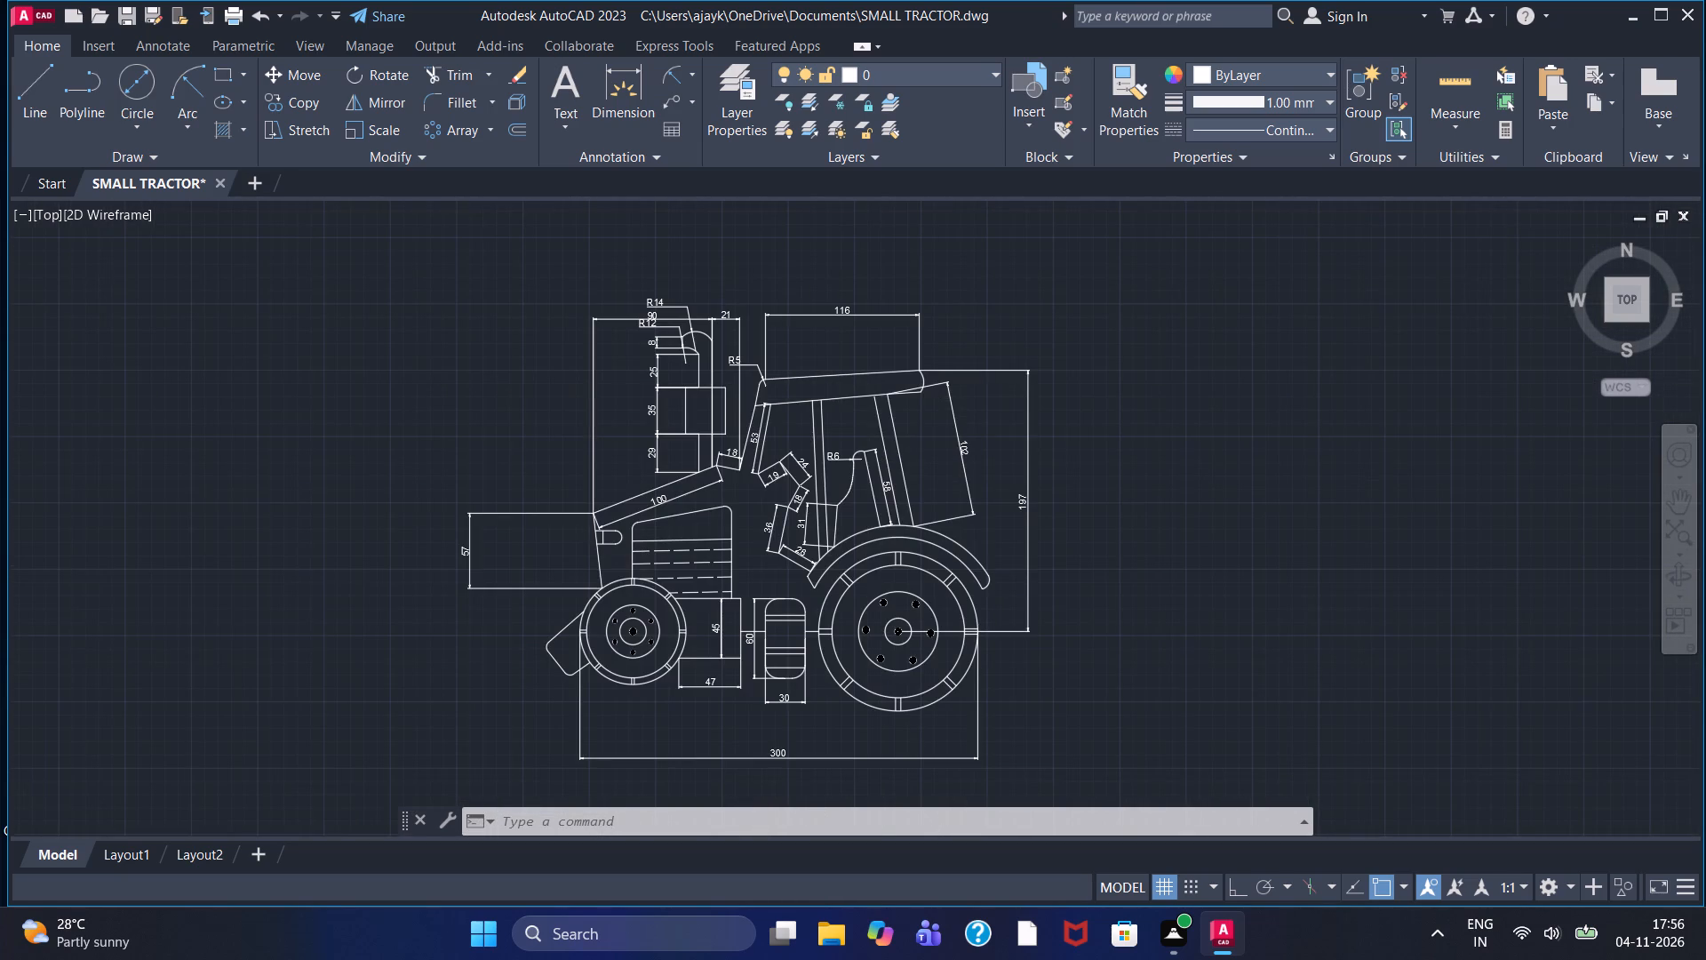
scroll(983, 398, up, 1)
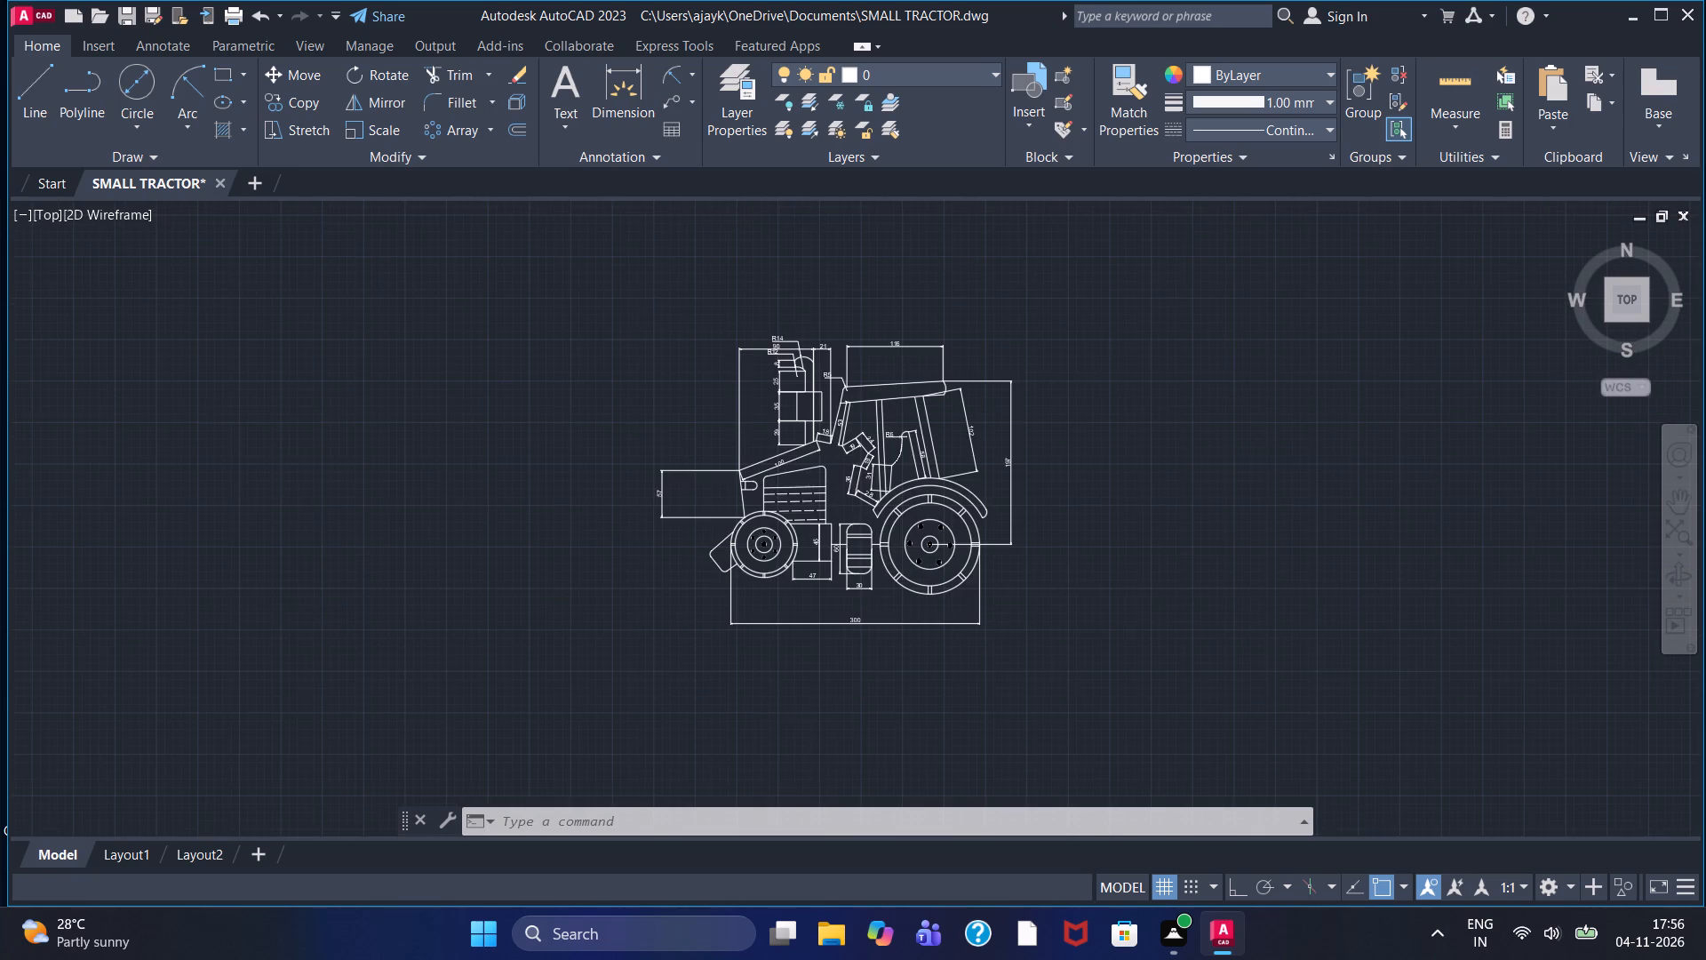
scroll(983, 398, down, 1)
scroll(993, 397, up, 2)
middle_drag(1093, 396, 1109, 388)
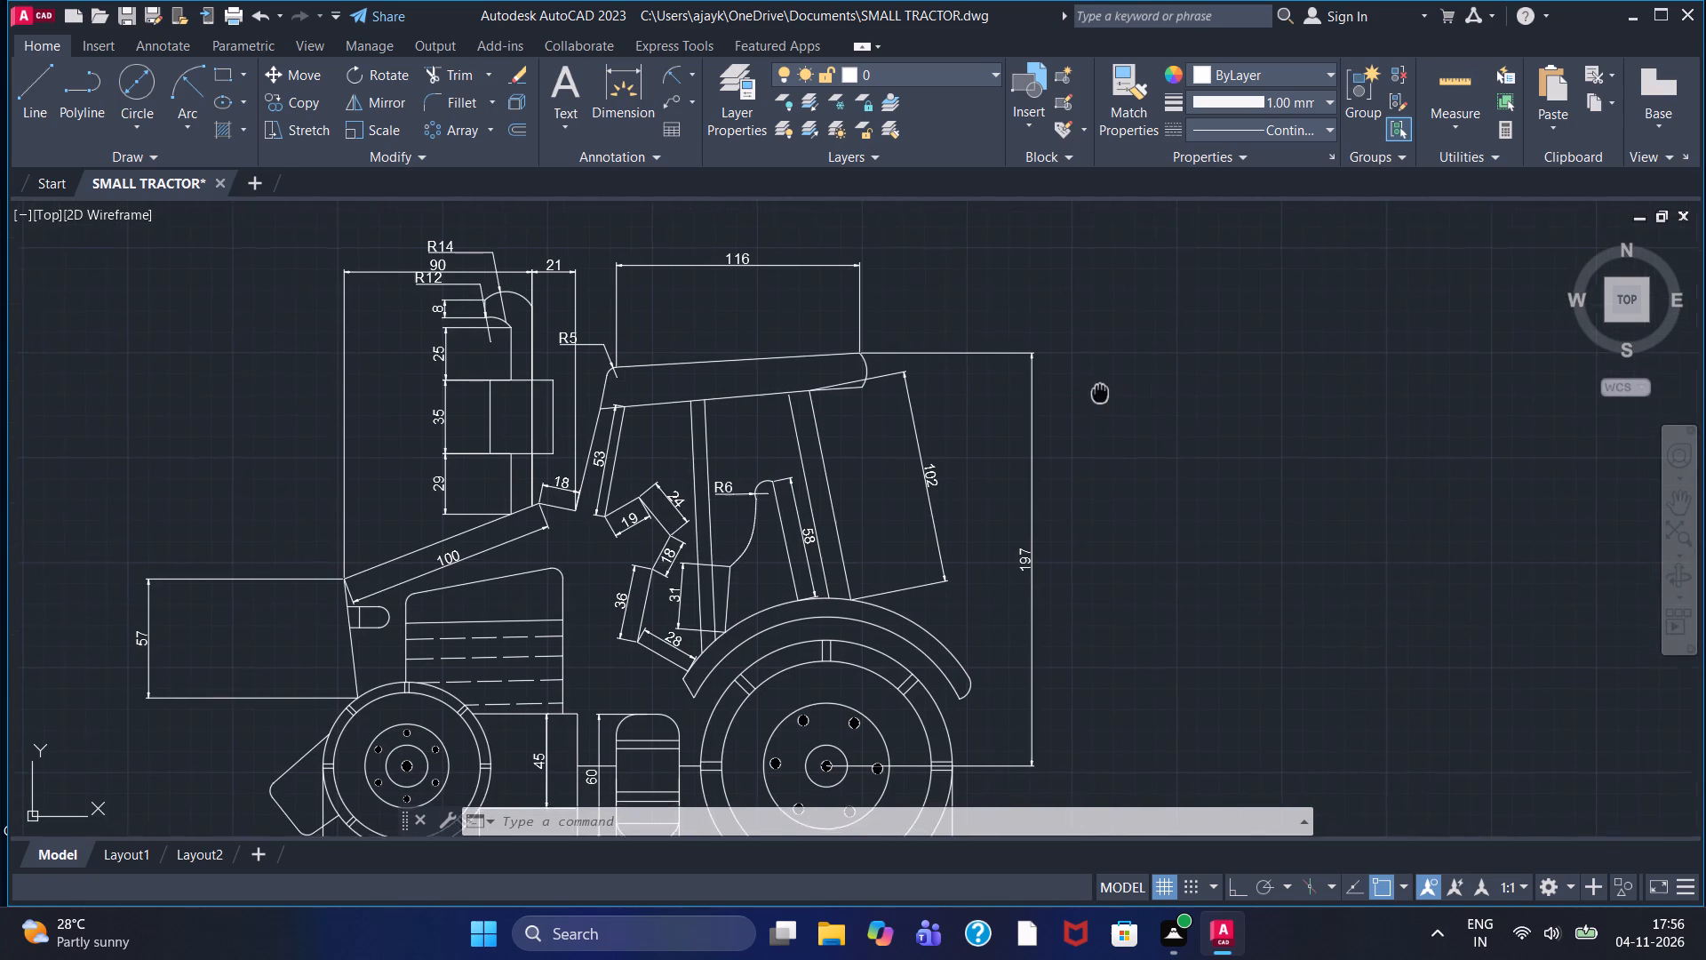
middle_drag(1109, 388, 1117, 360)
scroll(1117, 360, down, 1)
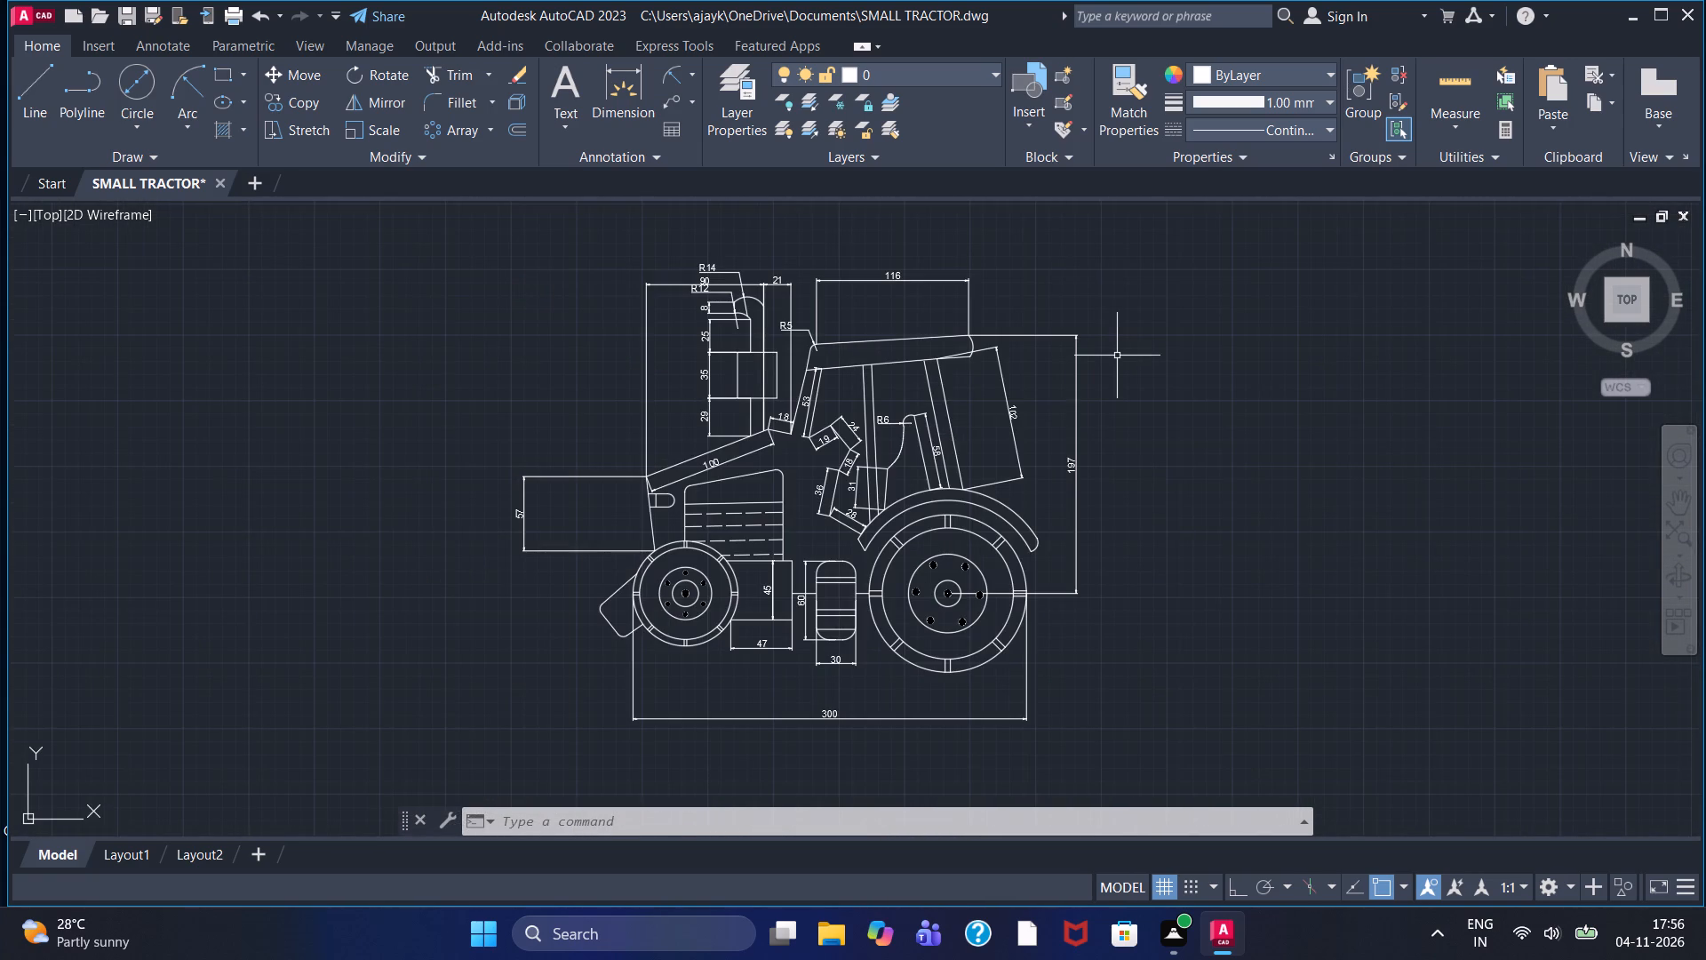
scroll(1113, 353, down, 1)
middle_drag(1111, 353, 1010, 383)
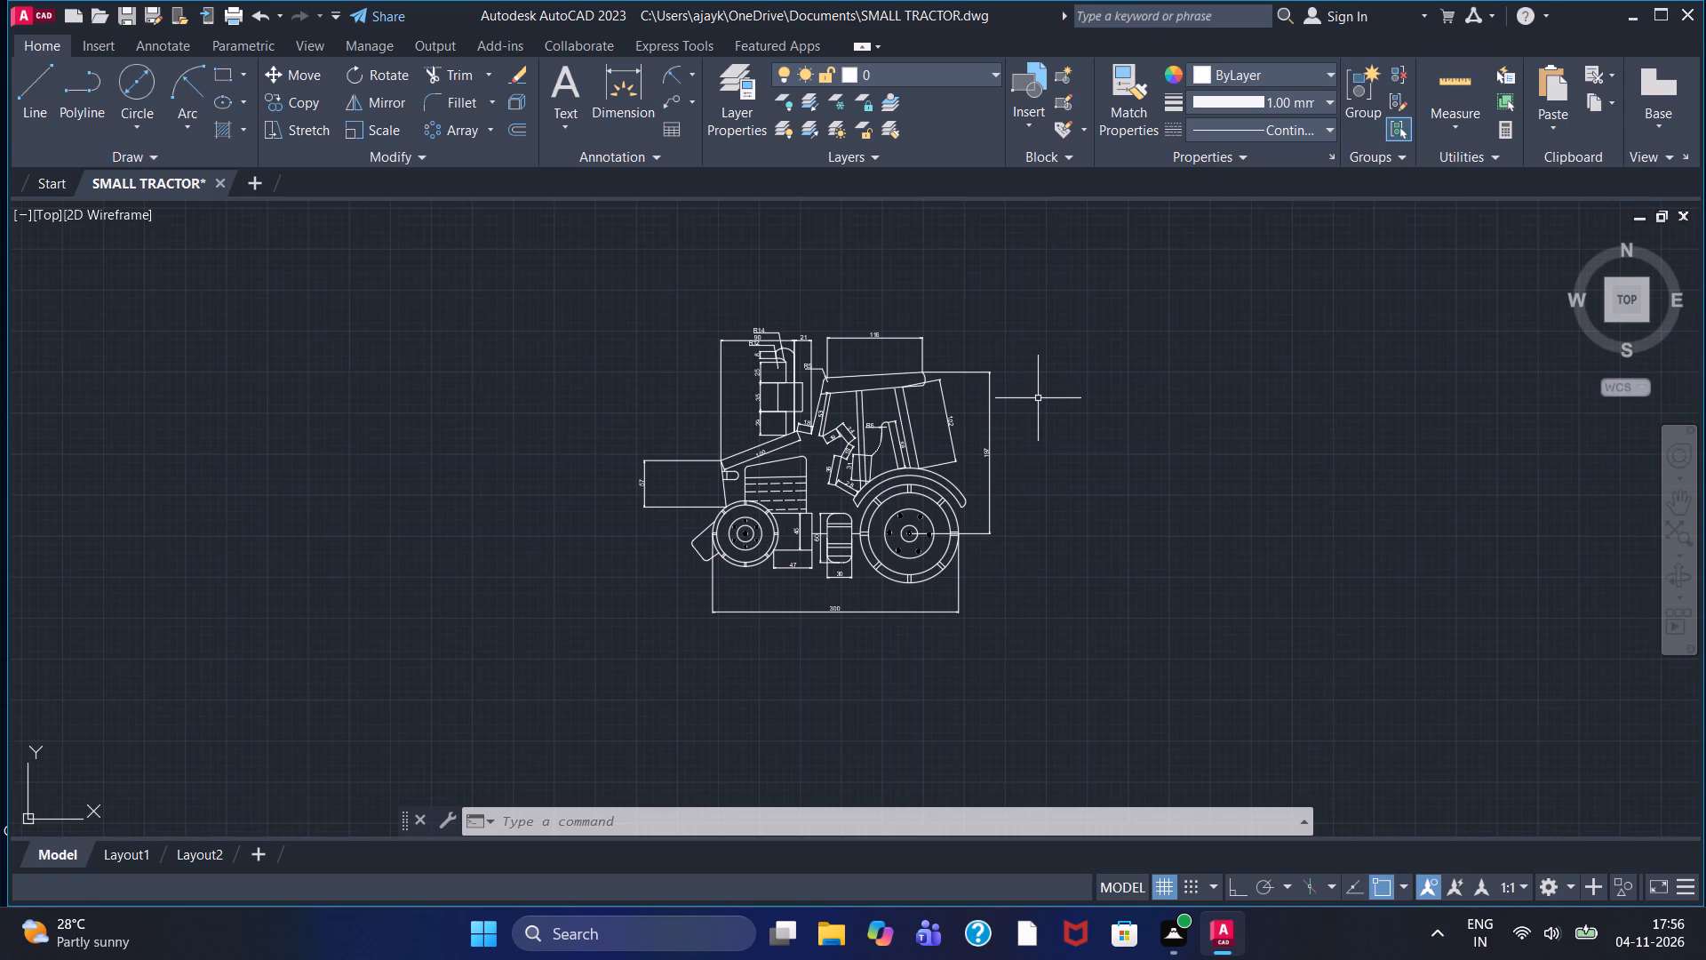
scroll(1038, 398, down, 1)
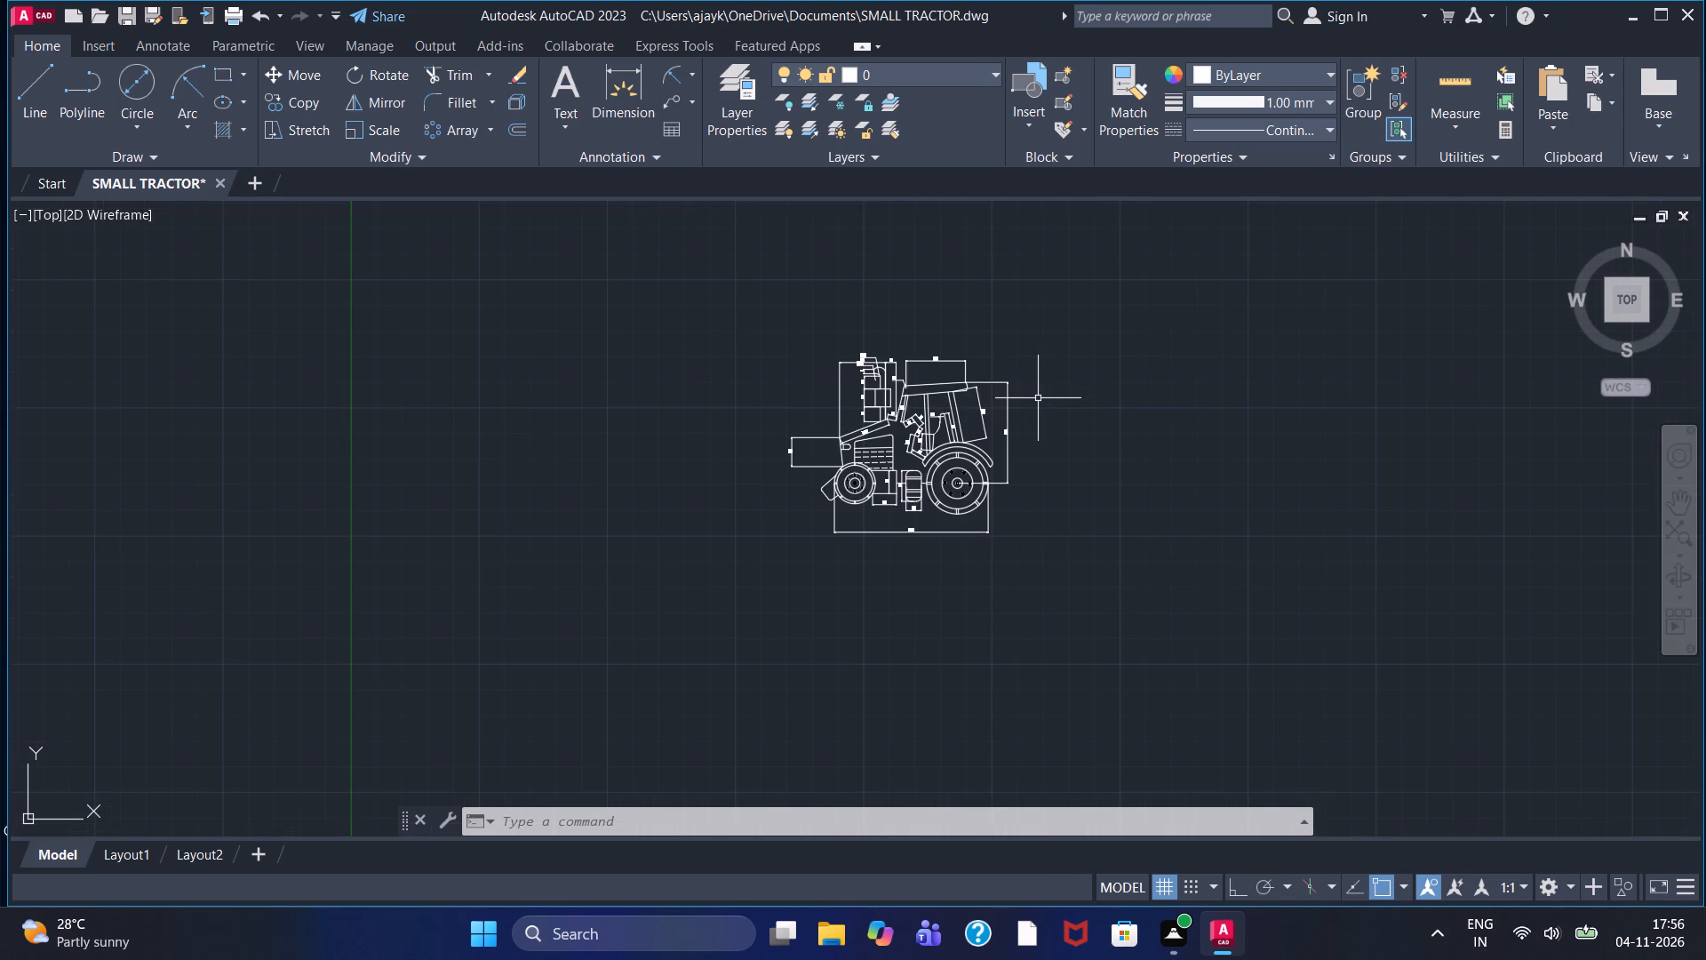
scroll(1038, 398, down, 1)
scroll(1038, 398, up, 1)
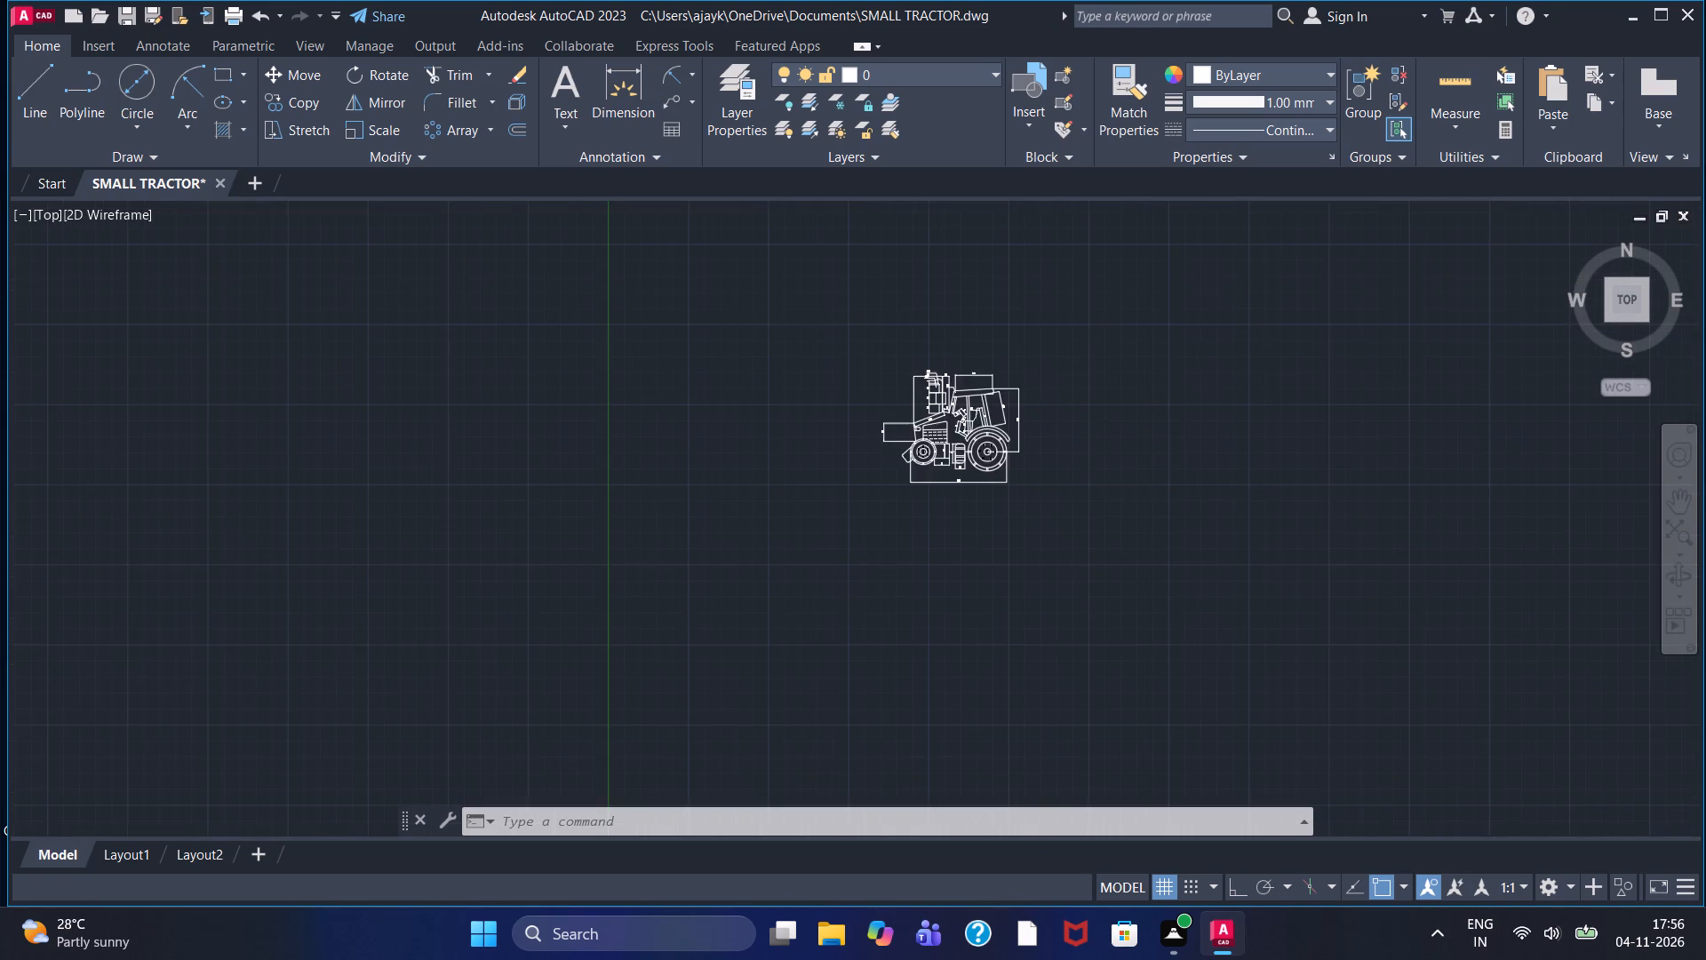
scroll(1038, 398, up, 1)
middle_drag(1040, 428, 941, 421)
scroll(936, 417, up, 1)
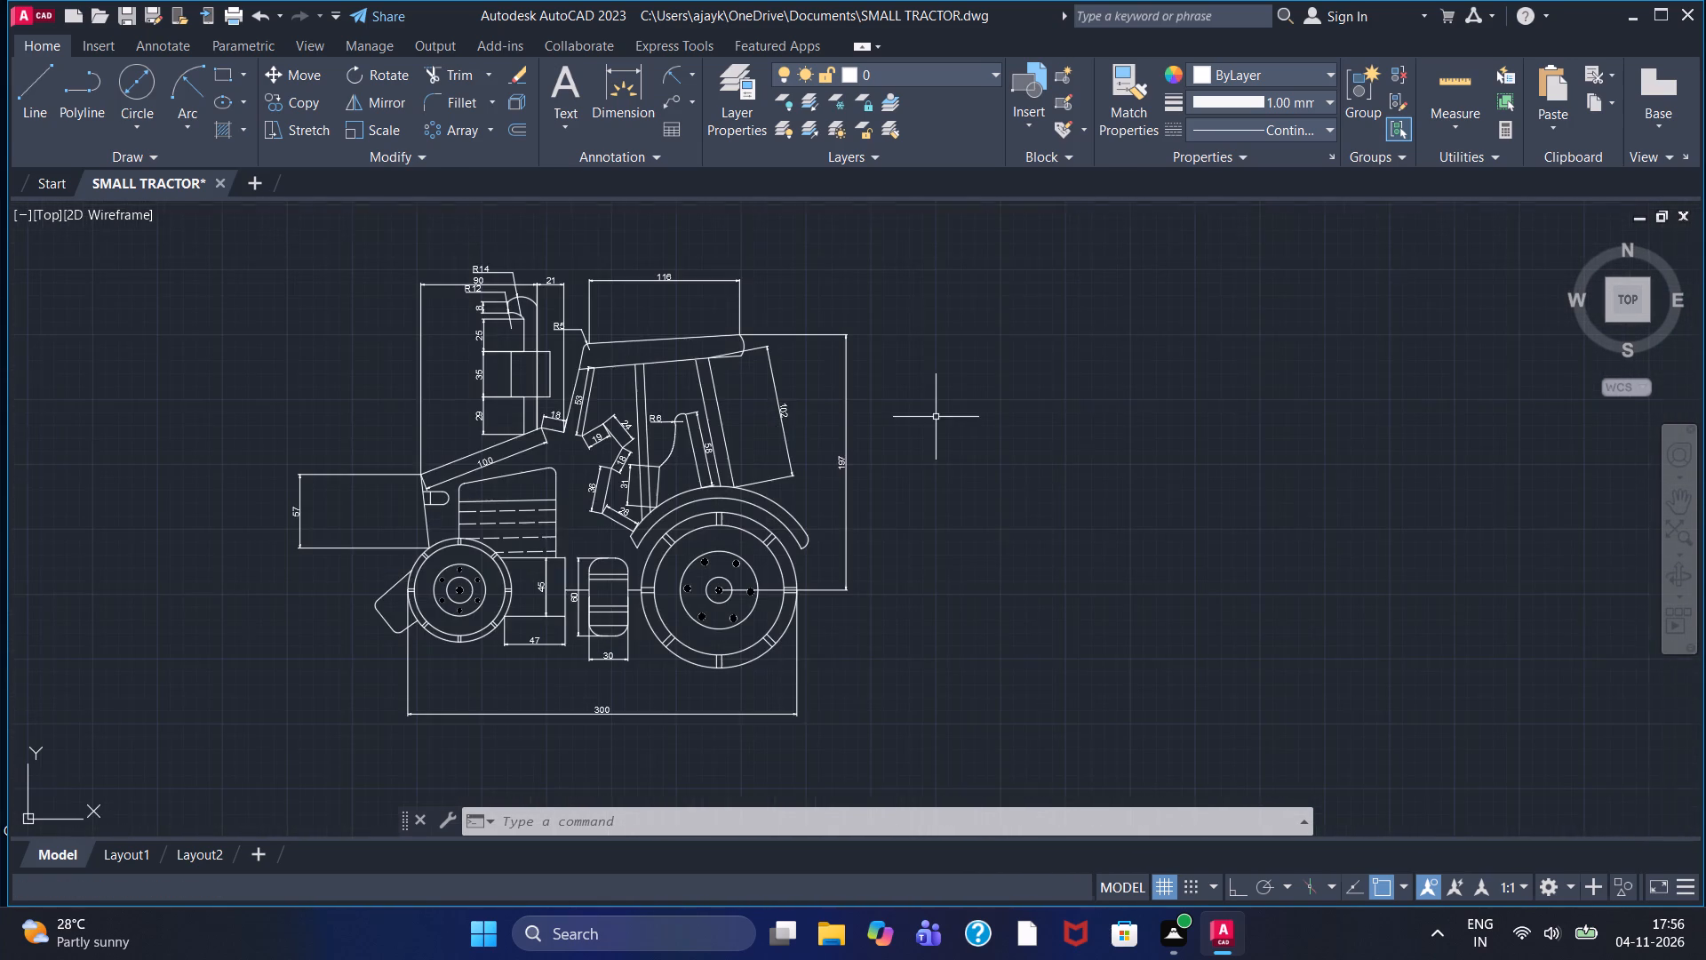
scroll(911, 420, up, 1)
scroll(829, 442, down, 1)
middle_drag(839, 442, 902, 428)
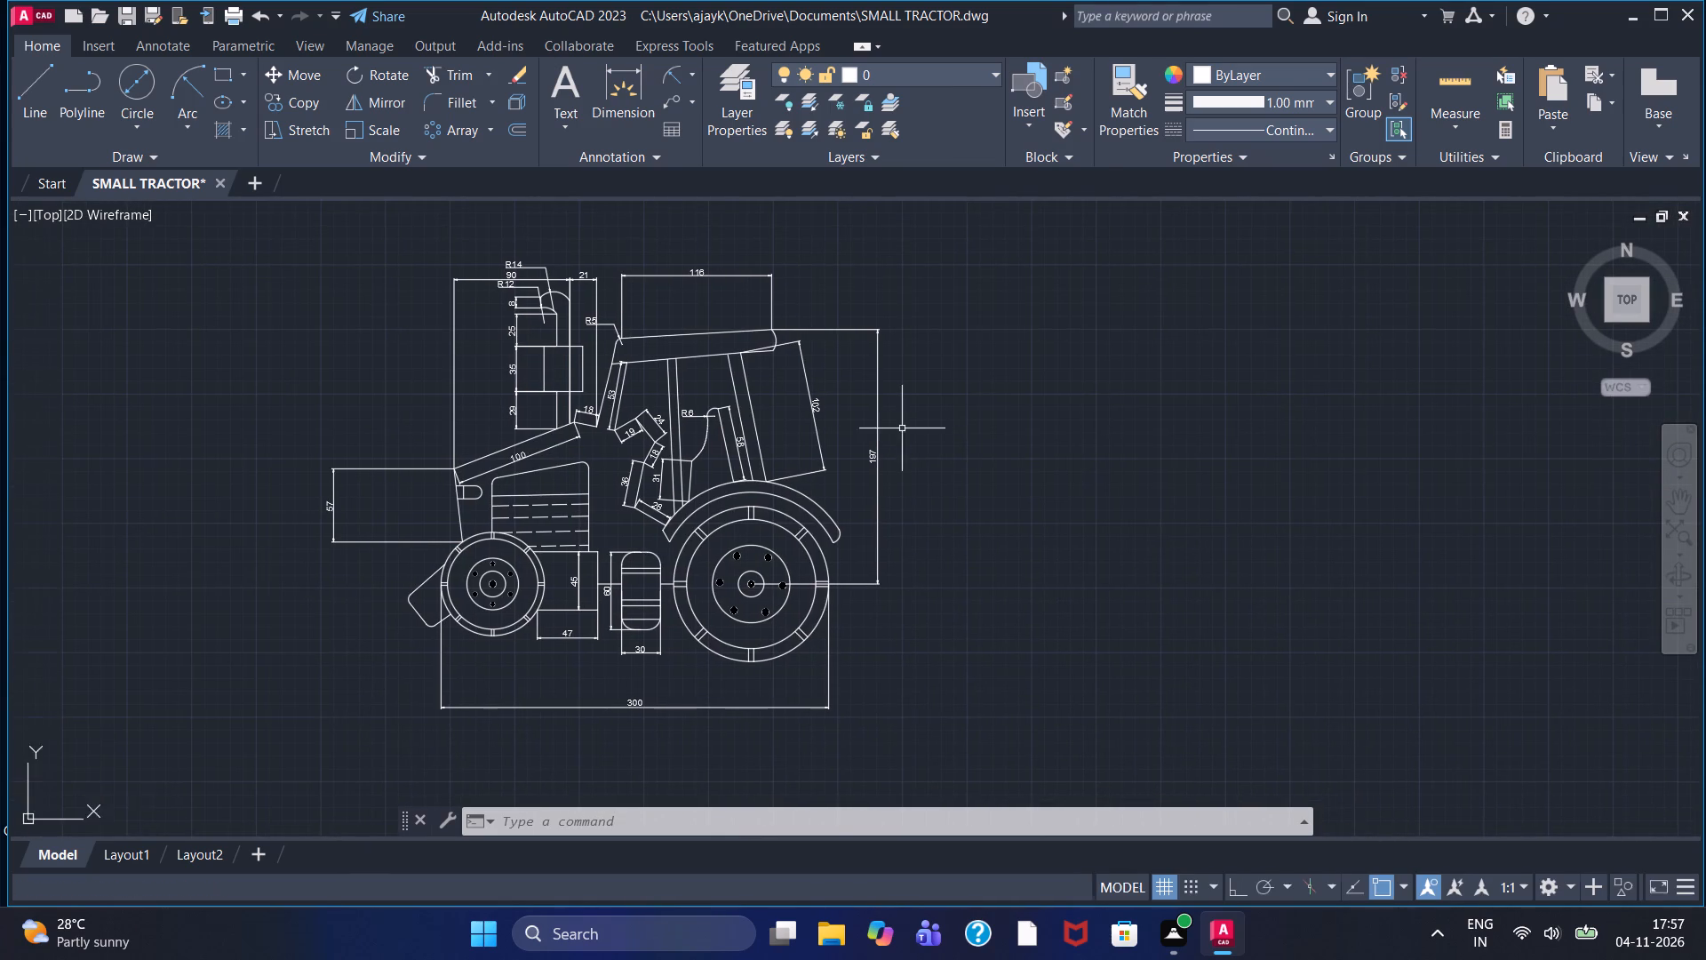
scroll(902, 428, up, 1)
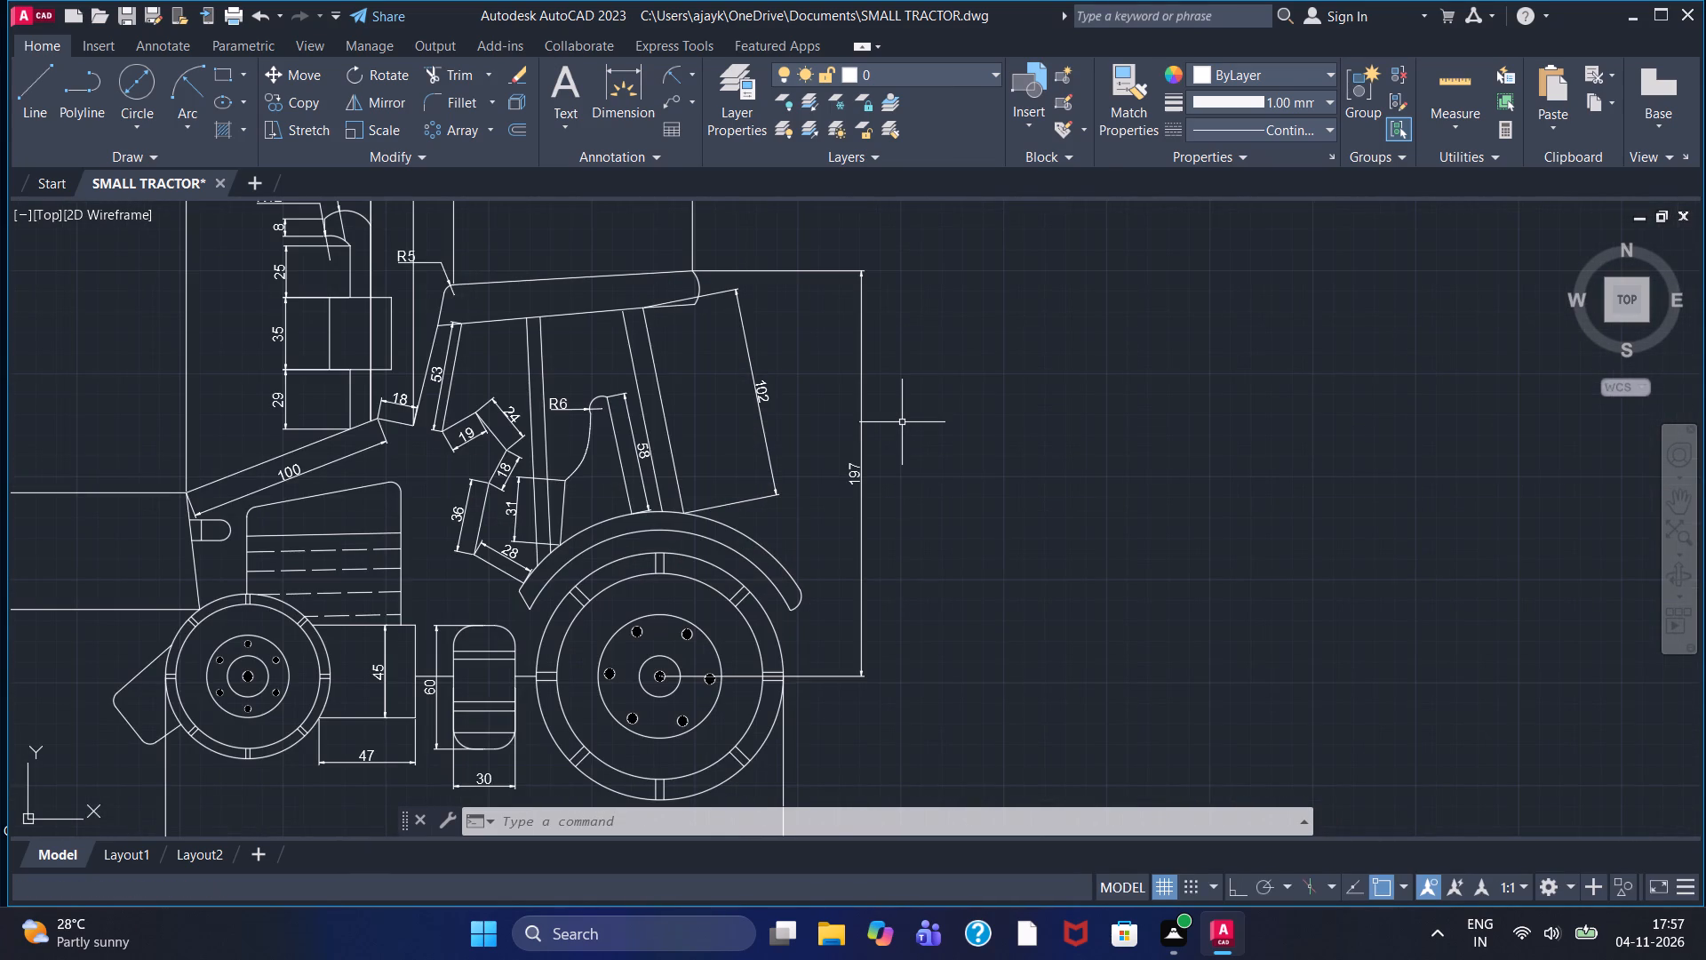
scroll(902, 422, down, 1)
scroll(900, 420, up, 1)
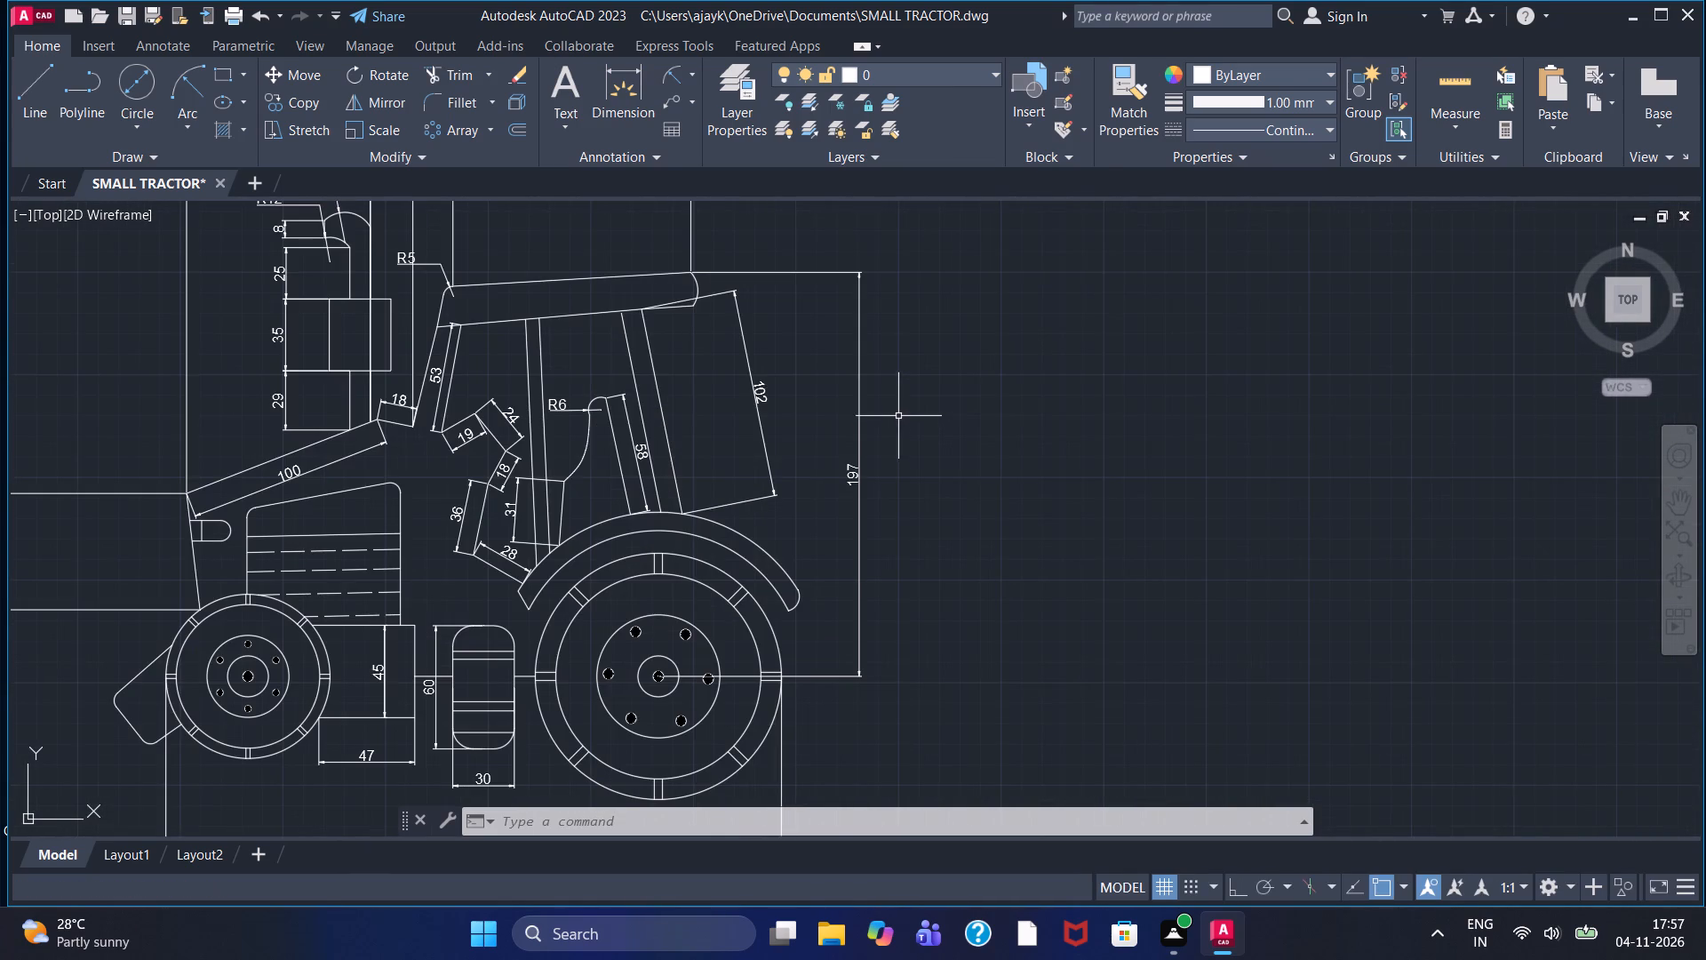
scroll(898, 415, down, 1)
scroll(898, 415, up, 1)
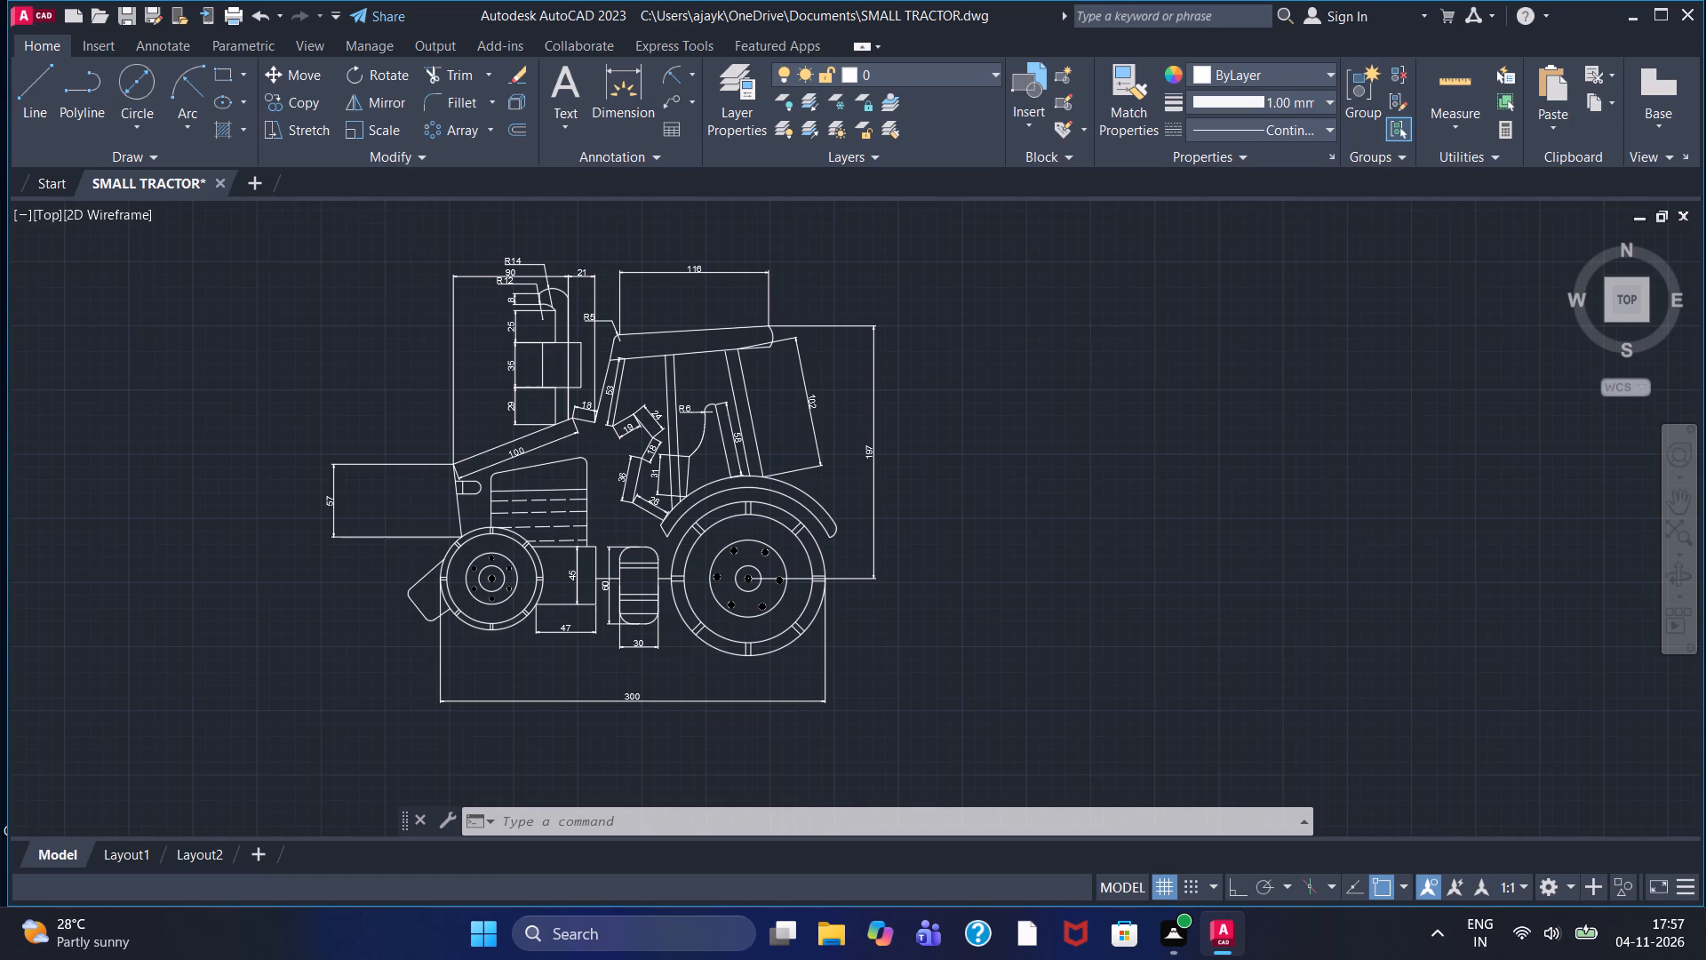
scroll(898, 415, up, 1)
scroll(898, 415, down, 2)
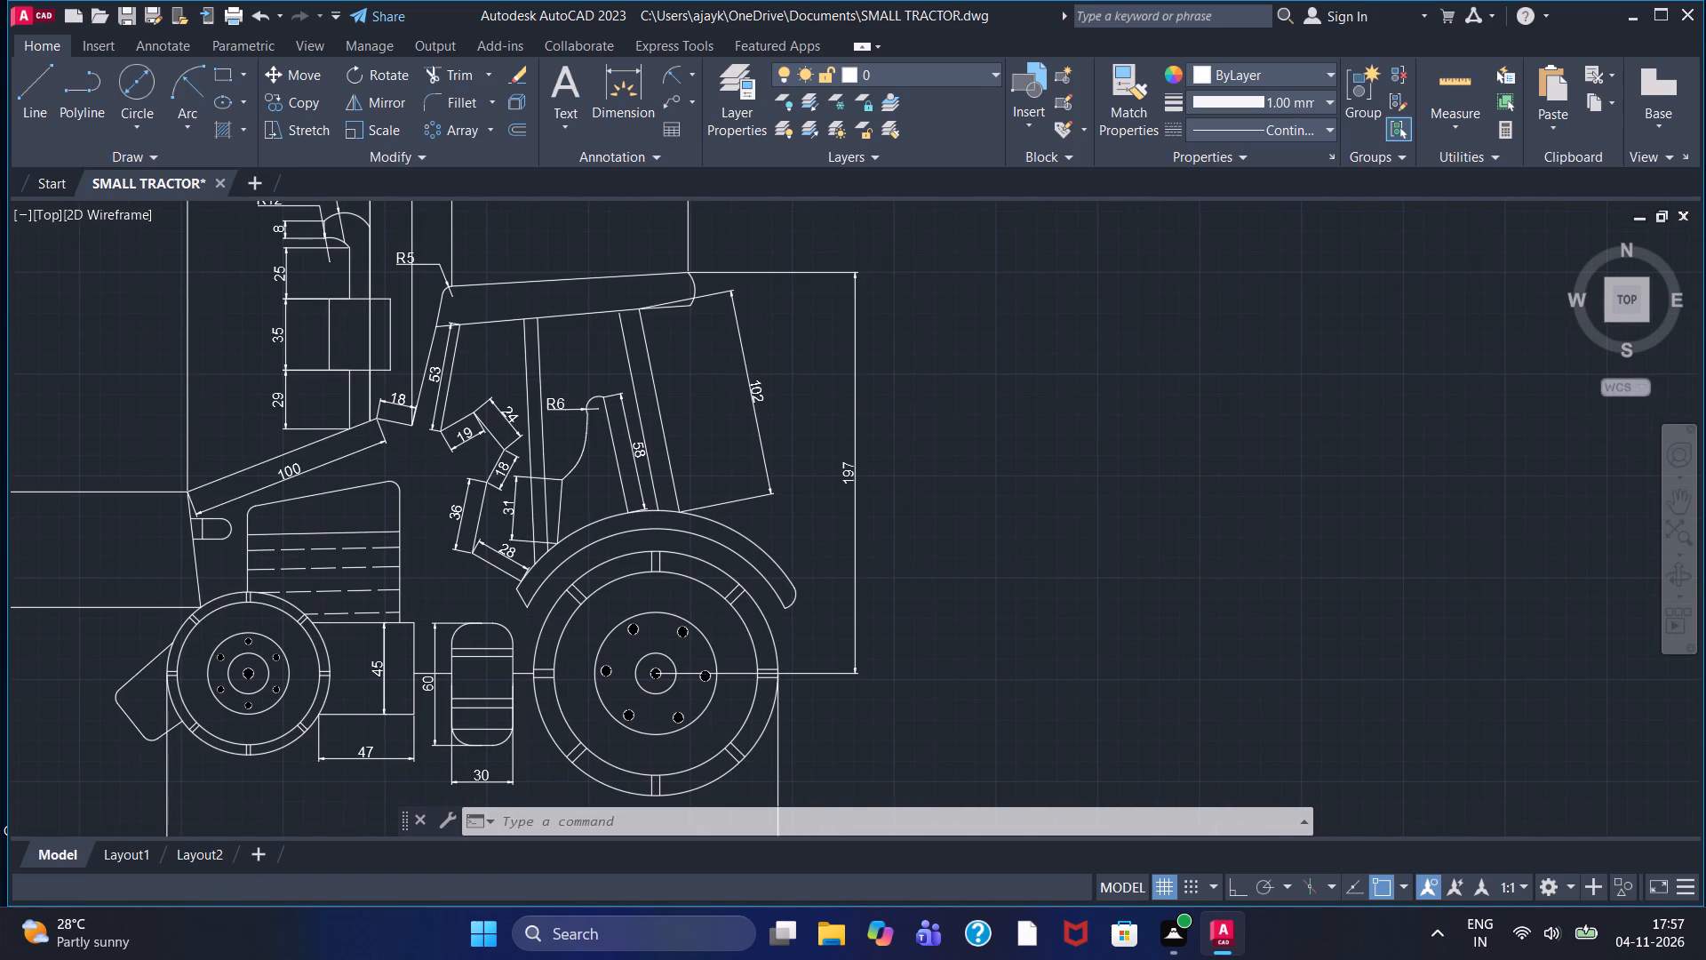
scroll(886, 419, down, 1)
middle_drag(905, 419, 963, 403)
middle_drag(942, 408, 967, 421)
scroll(948, 413, up, 2)
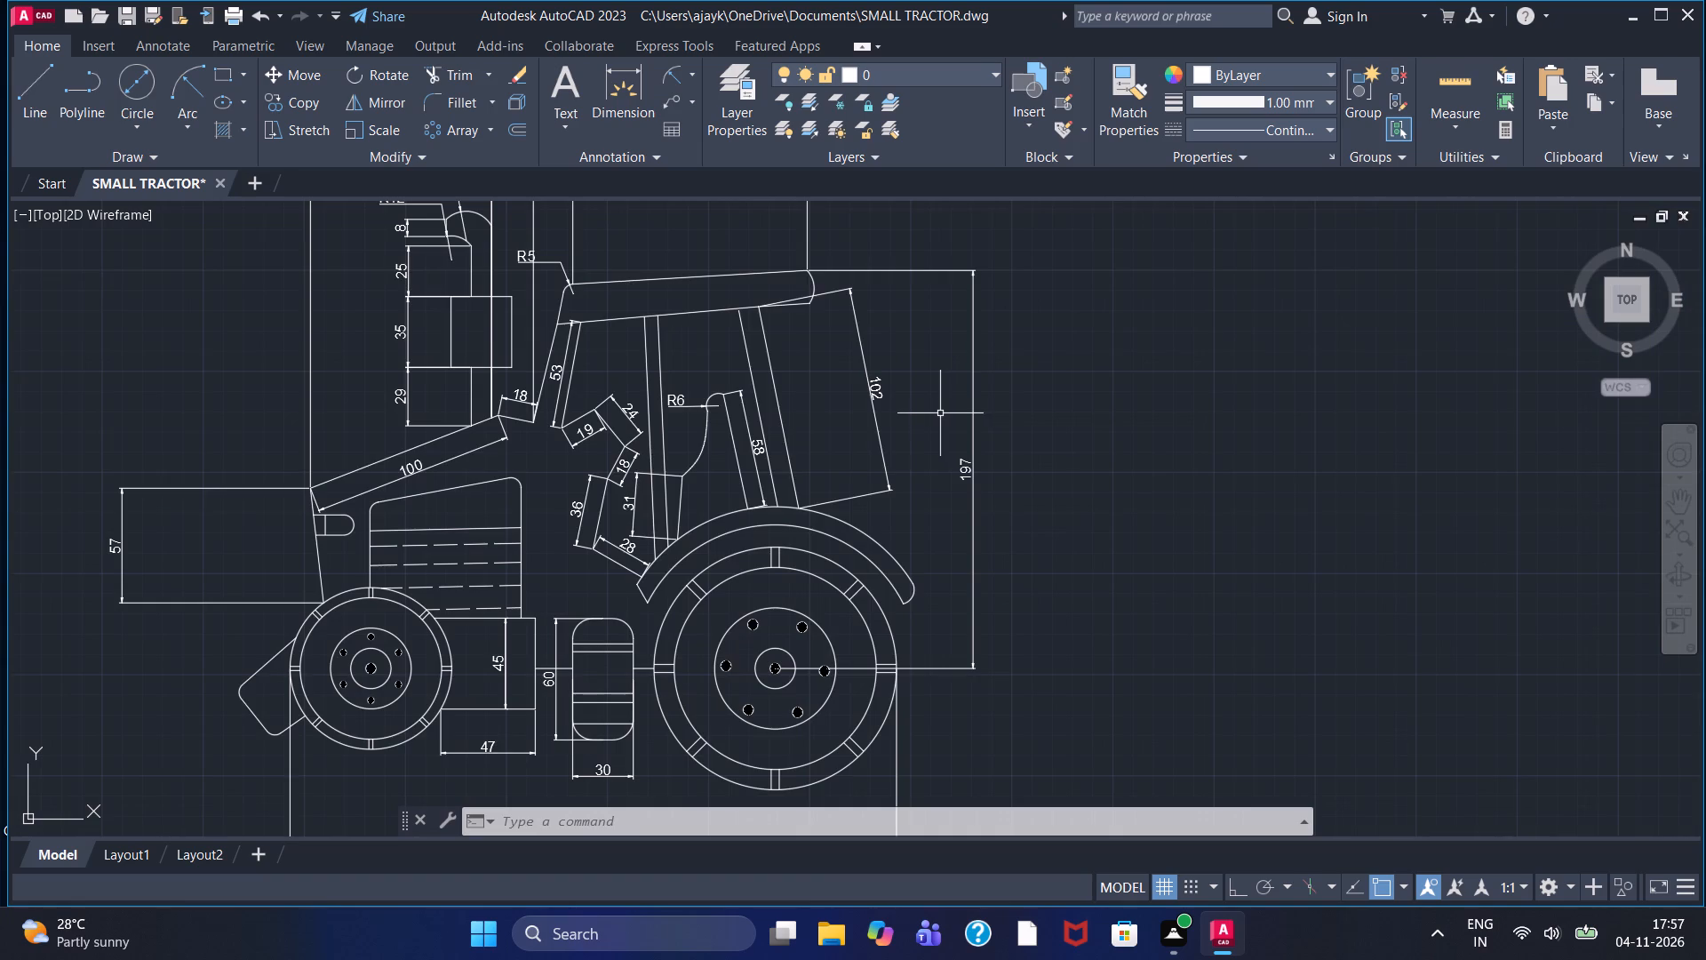
scroll(939, 414, down, 1)
middle_drag(948, 422, 961, 428)
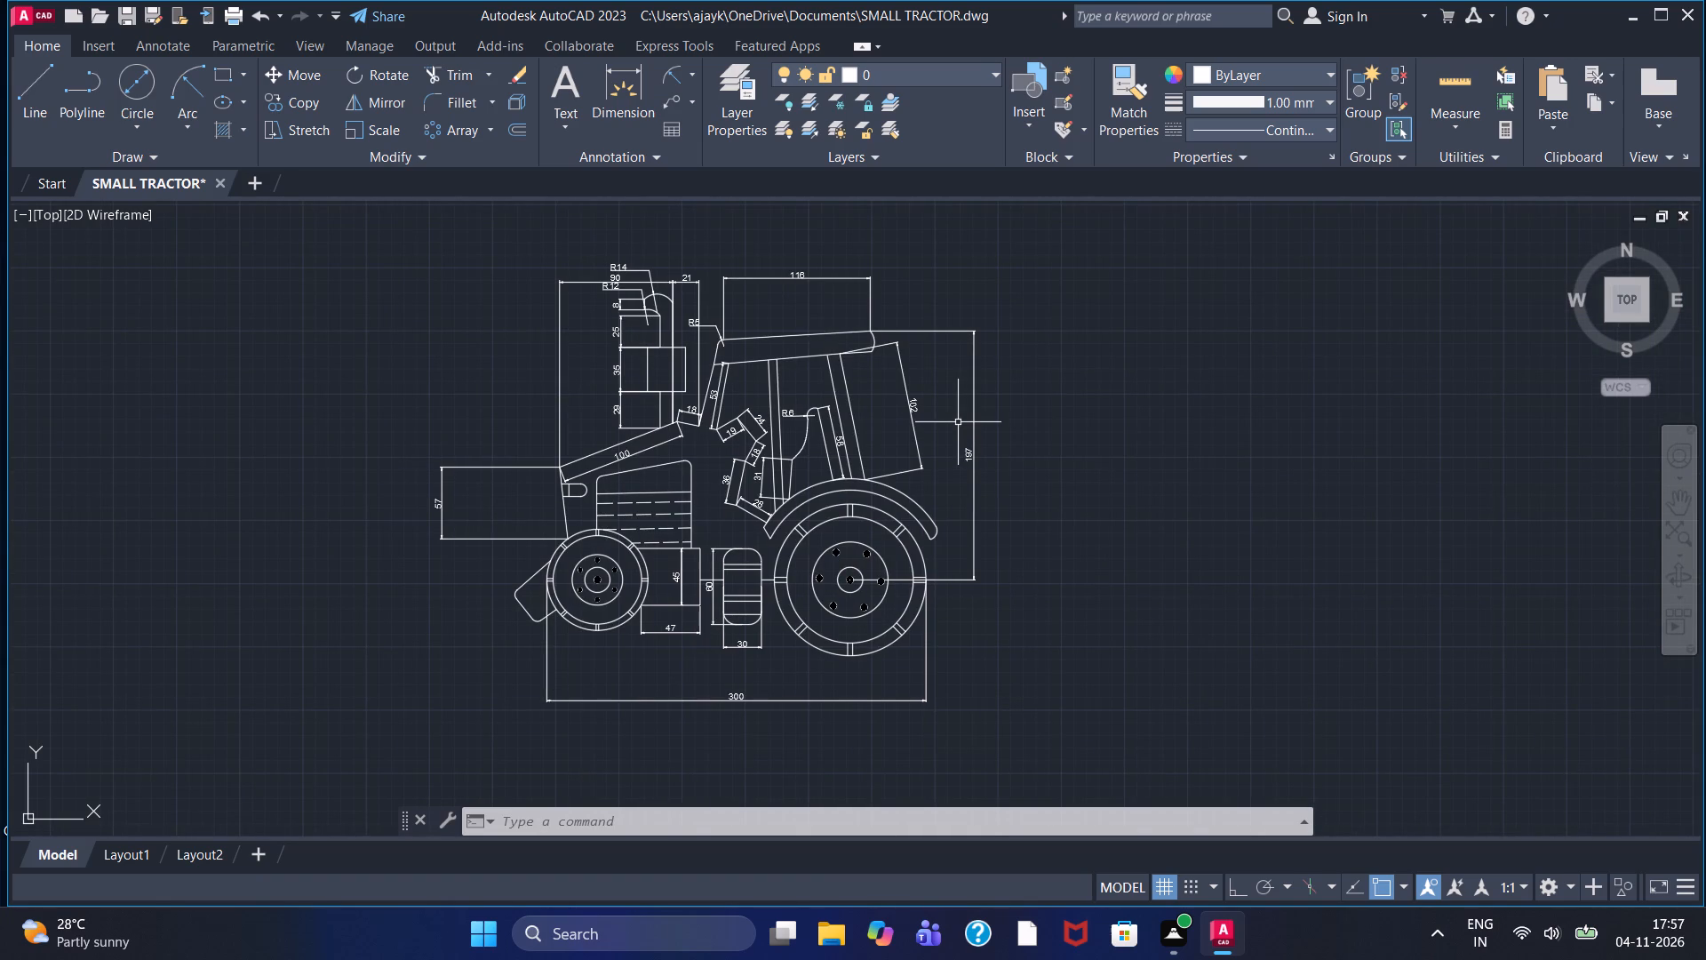
scroll(953, 420, down, 1)
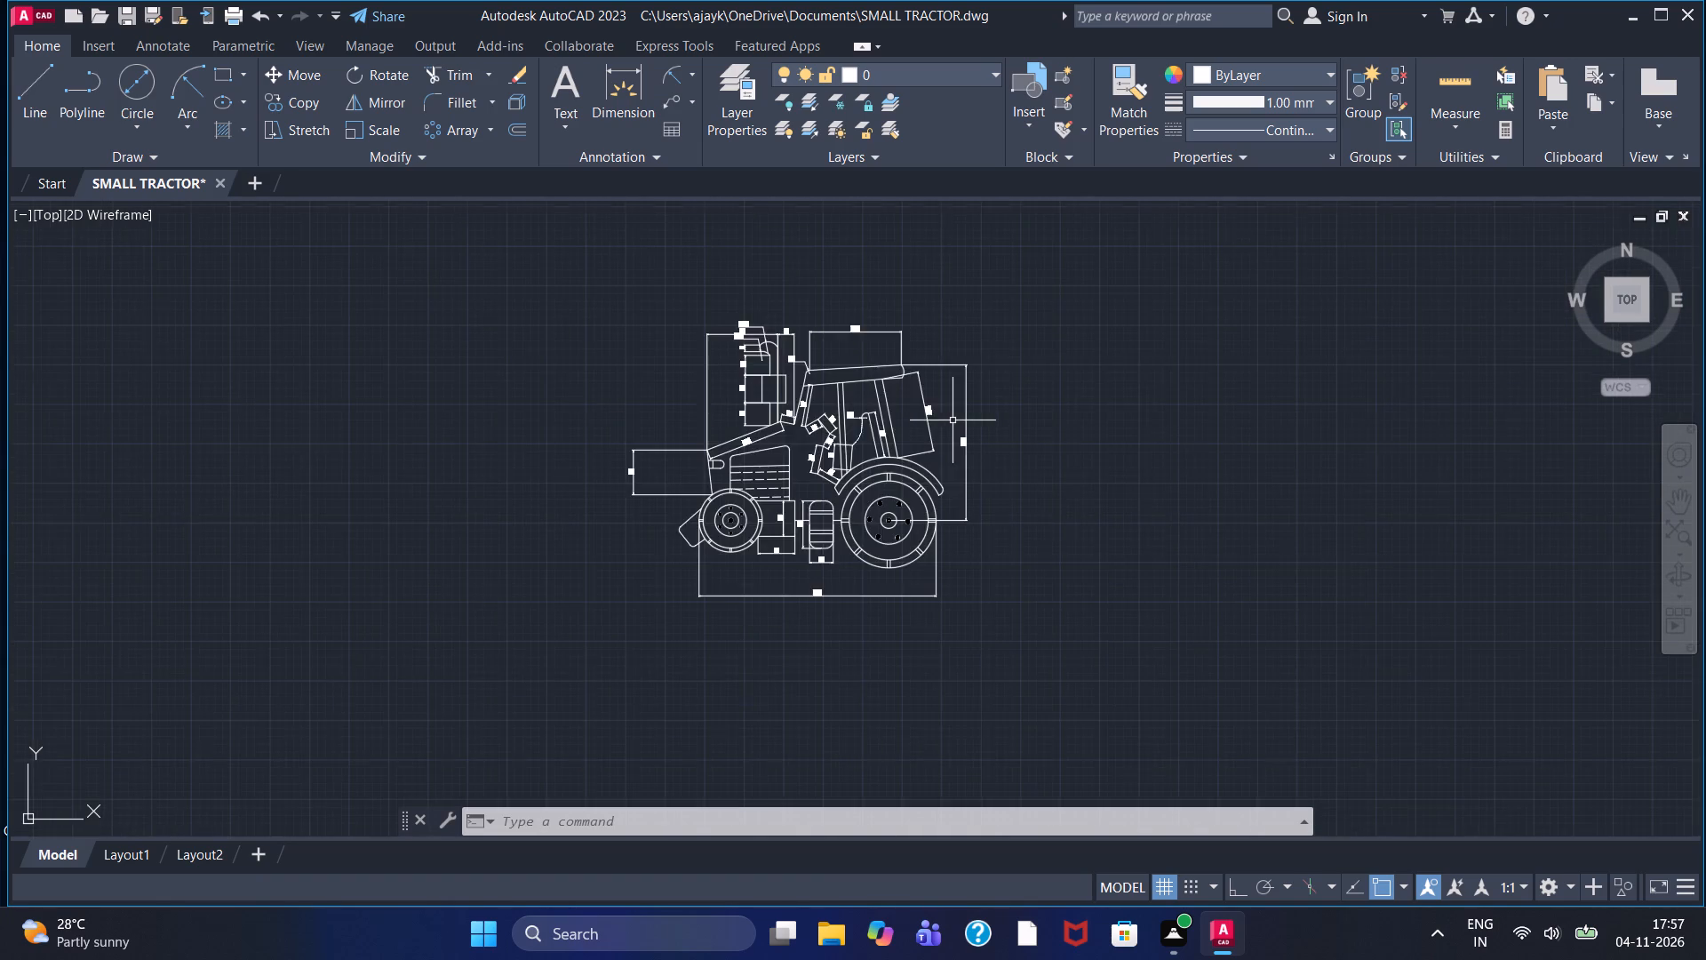
scroll(953, 420, up, 2)
scroll(951, 420, down, 1)
middle_drag(950, 420, 963, 412)
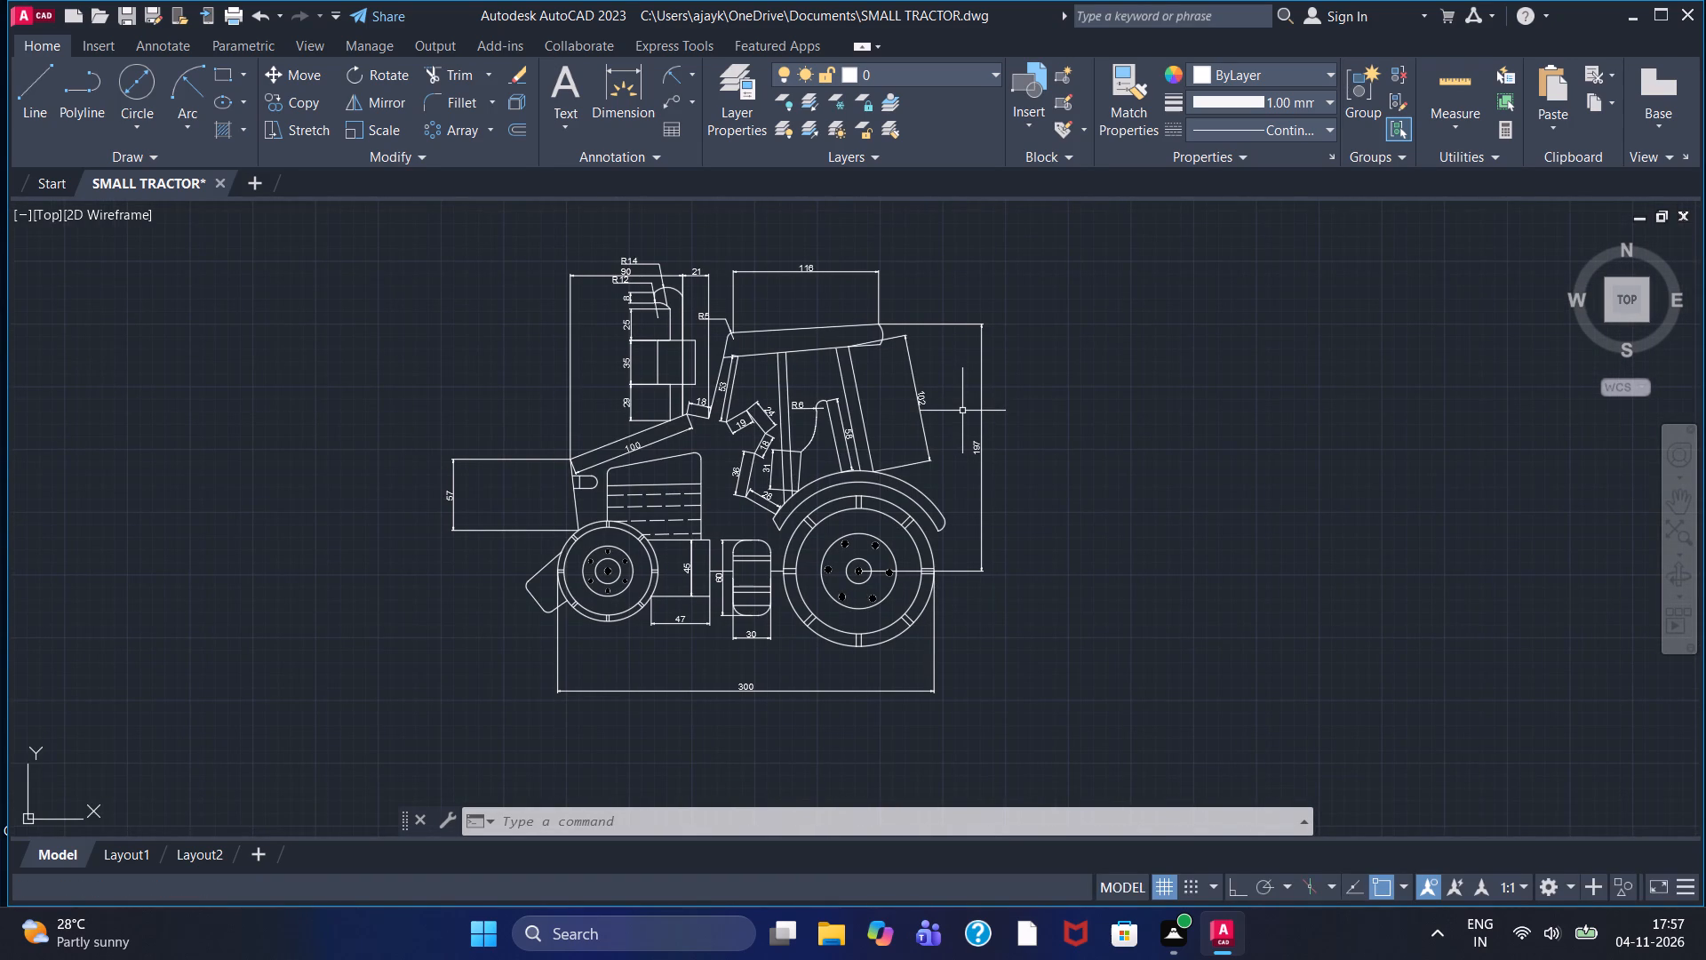
scroll(961, 410, down, 1)
scroll(961, 410, up, 2)
middle_drag(961, 410, 948, 420)
scroll(948, 420, down, 1)
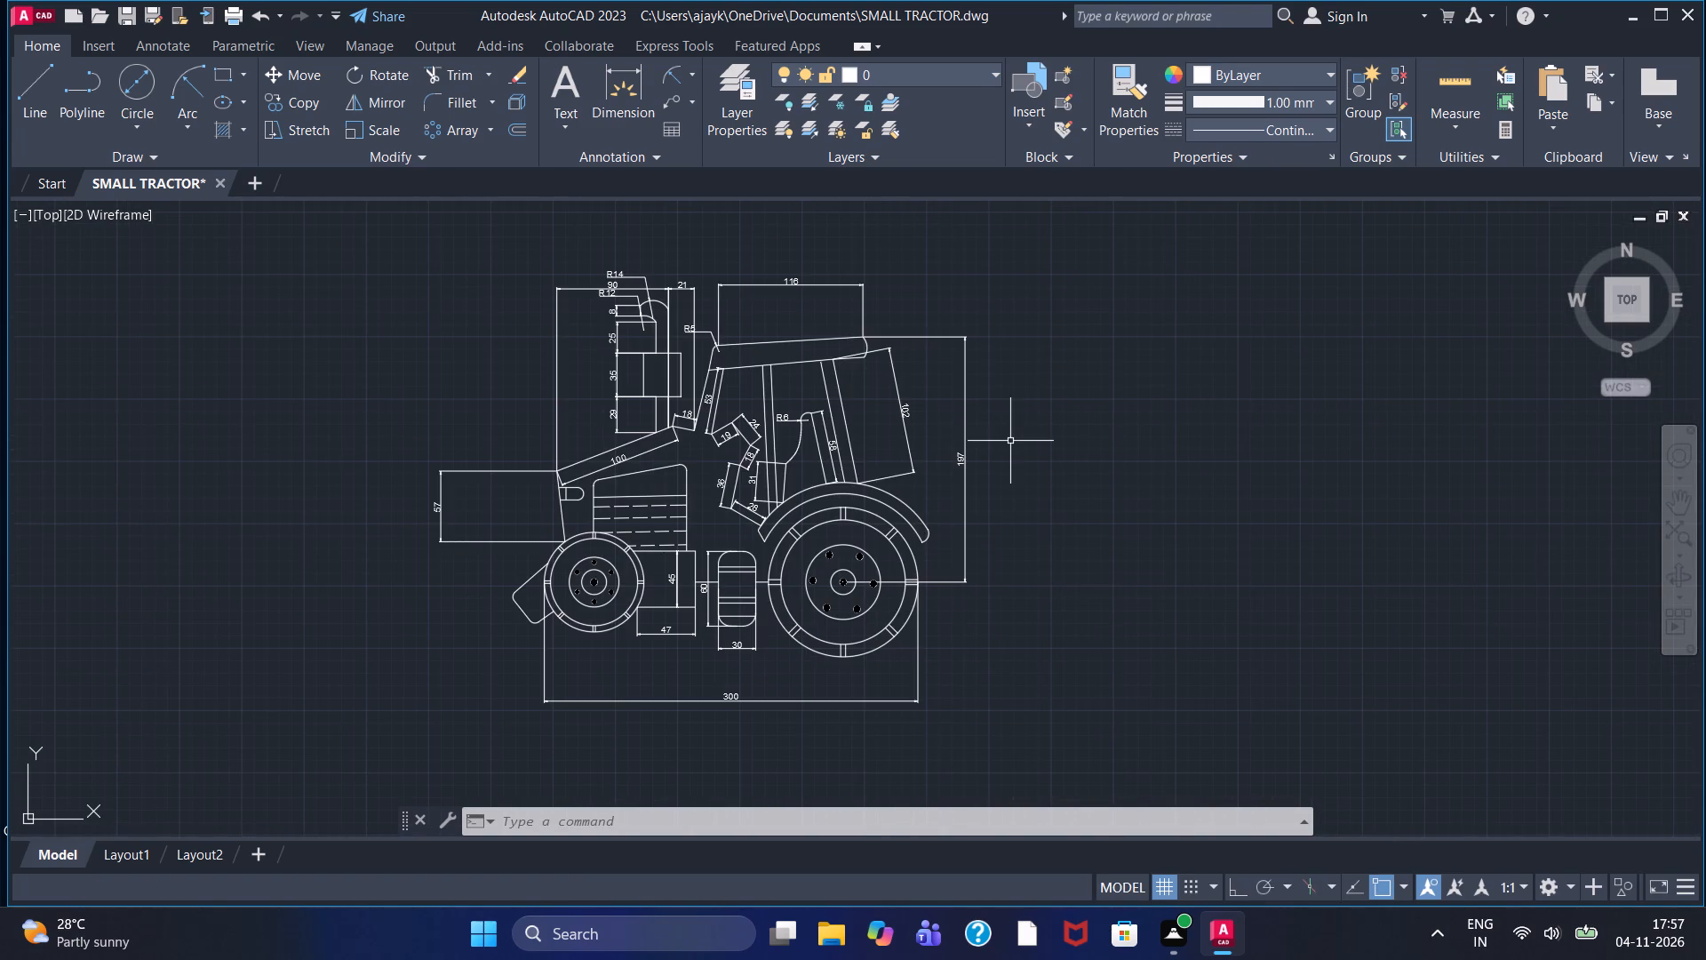
scroll(1081, 465, up, 1)
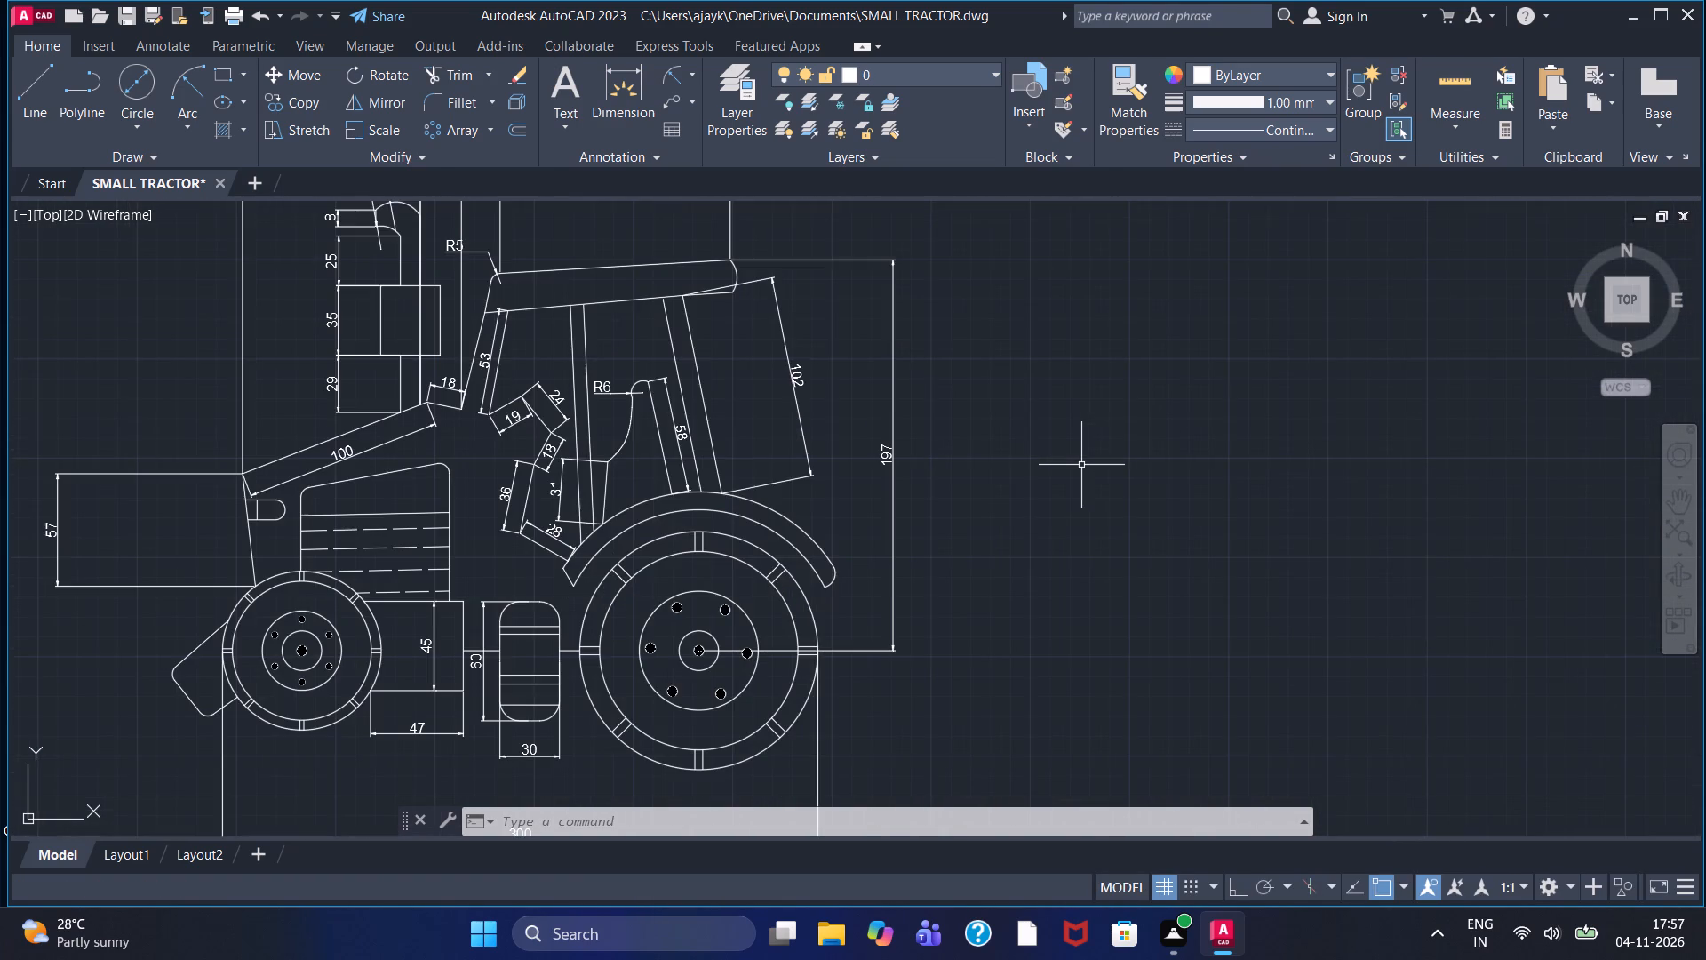
scroll(1081, 465, down, 1)
middle_drag(1081, 465, 1113, 452)
scroll(1079, 444, up, 1)
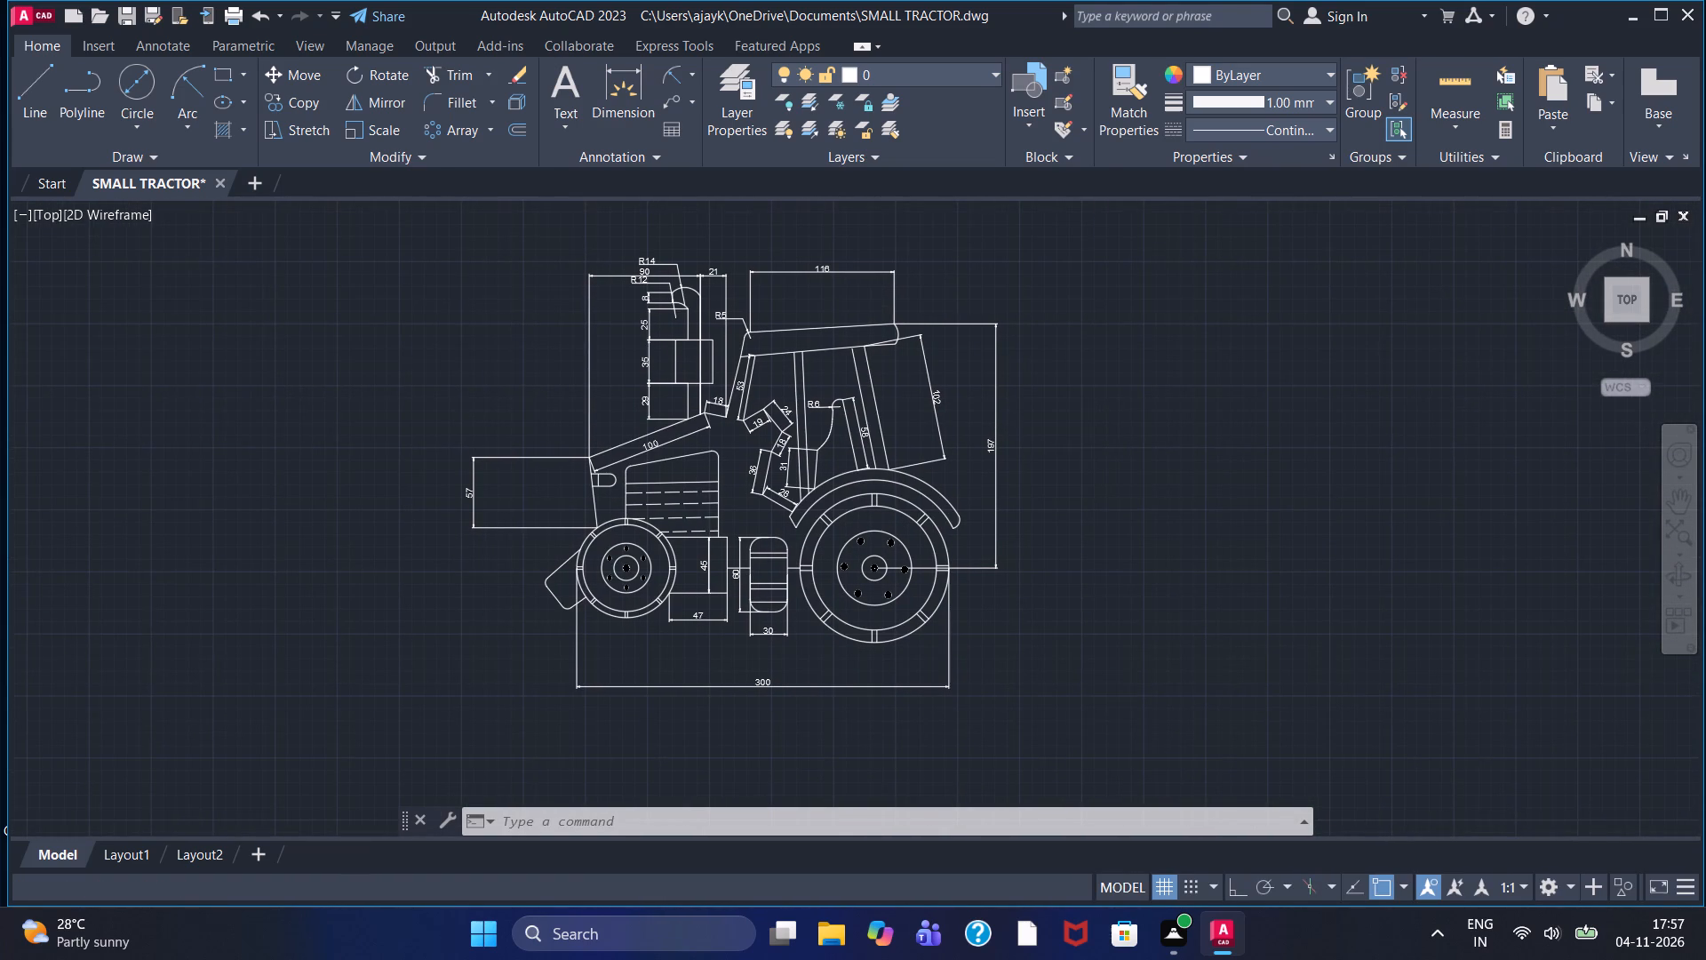
scroll(1079, 444, down, 1)
middle_drag(1079, 444, 1089, 471)
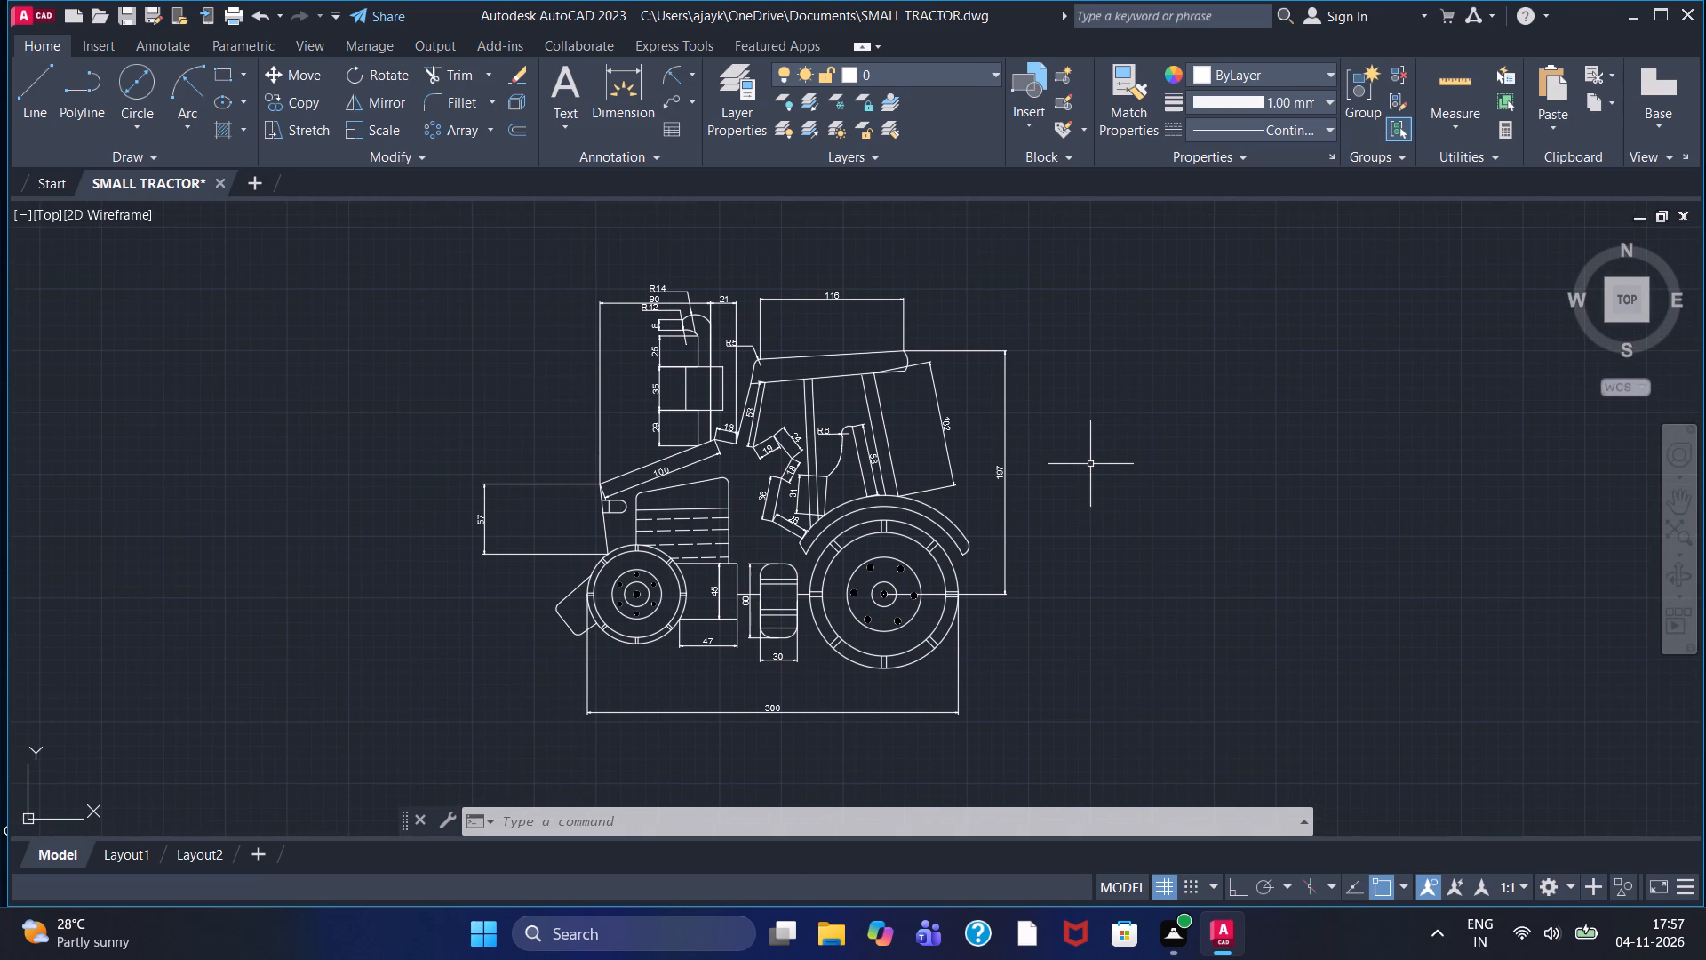
scroll(1090, 464, down, 1)
scroll(1090, 464, up, 1)
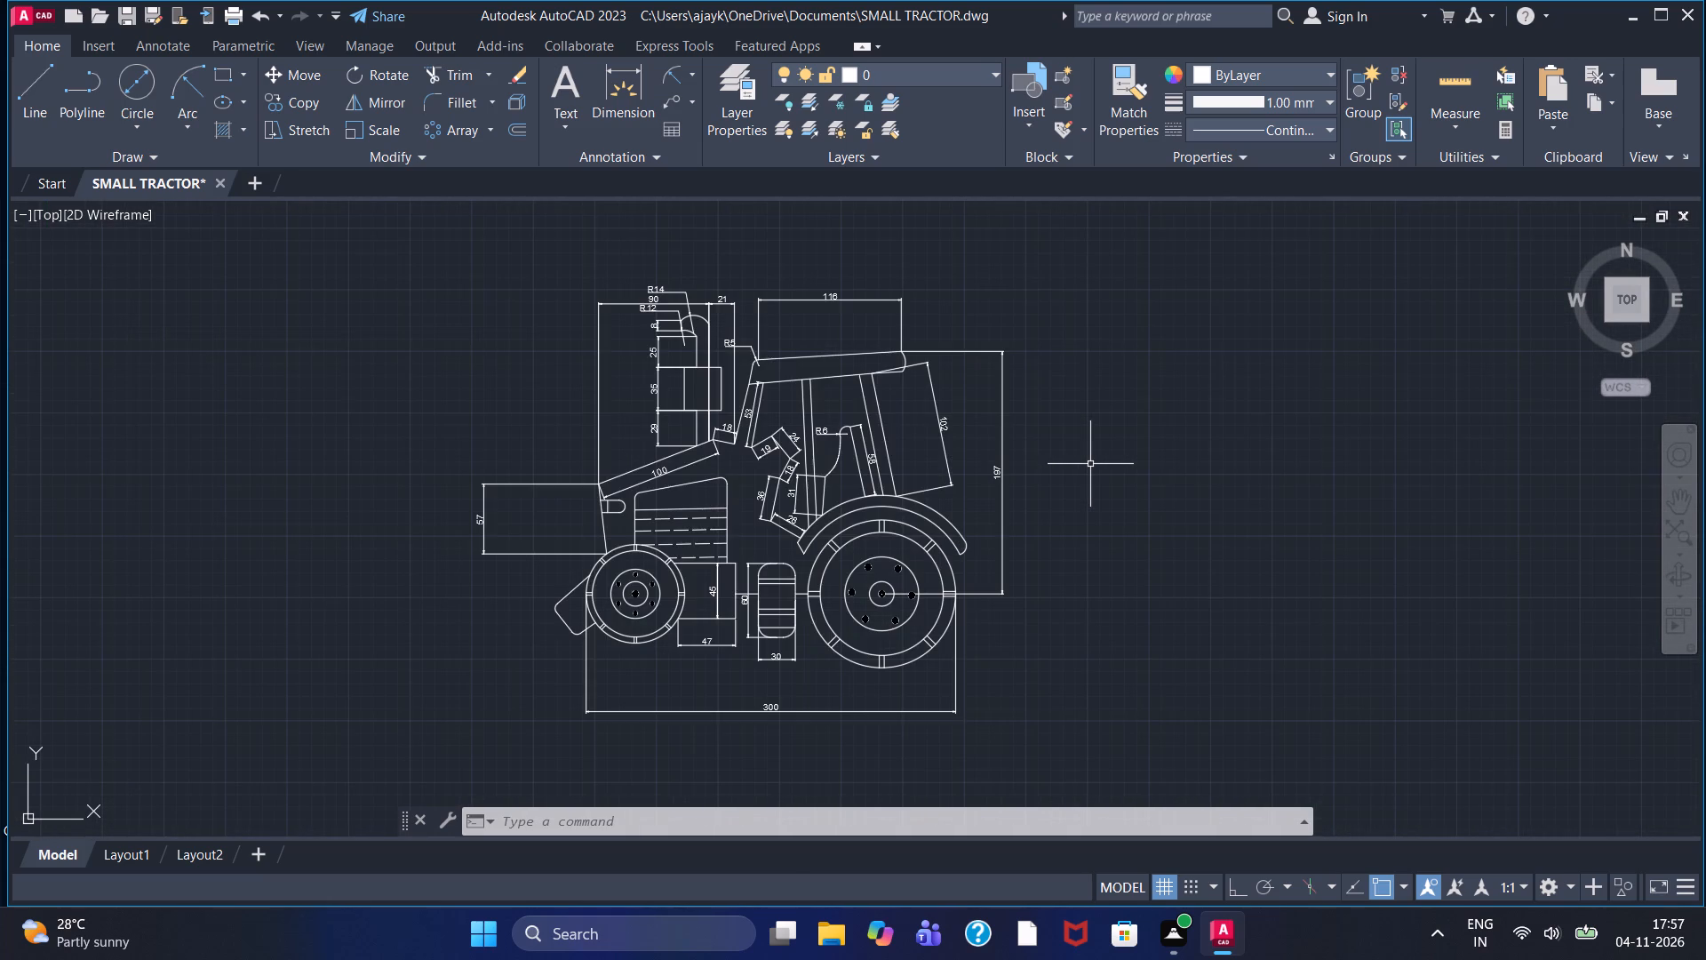
scroll(1090, 464, up, 1)
scroll(1090, 464, down, 1)
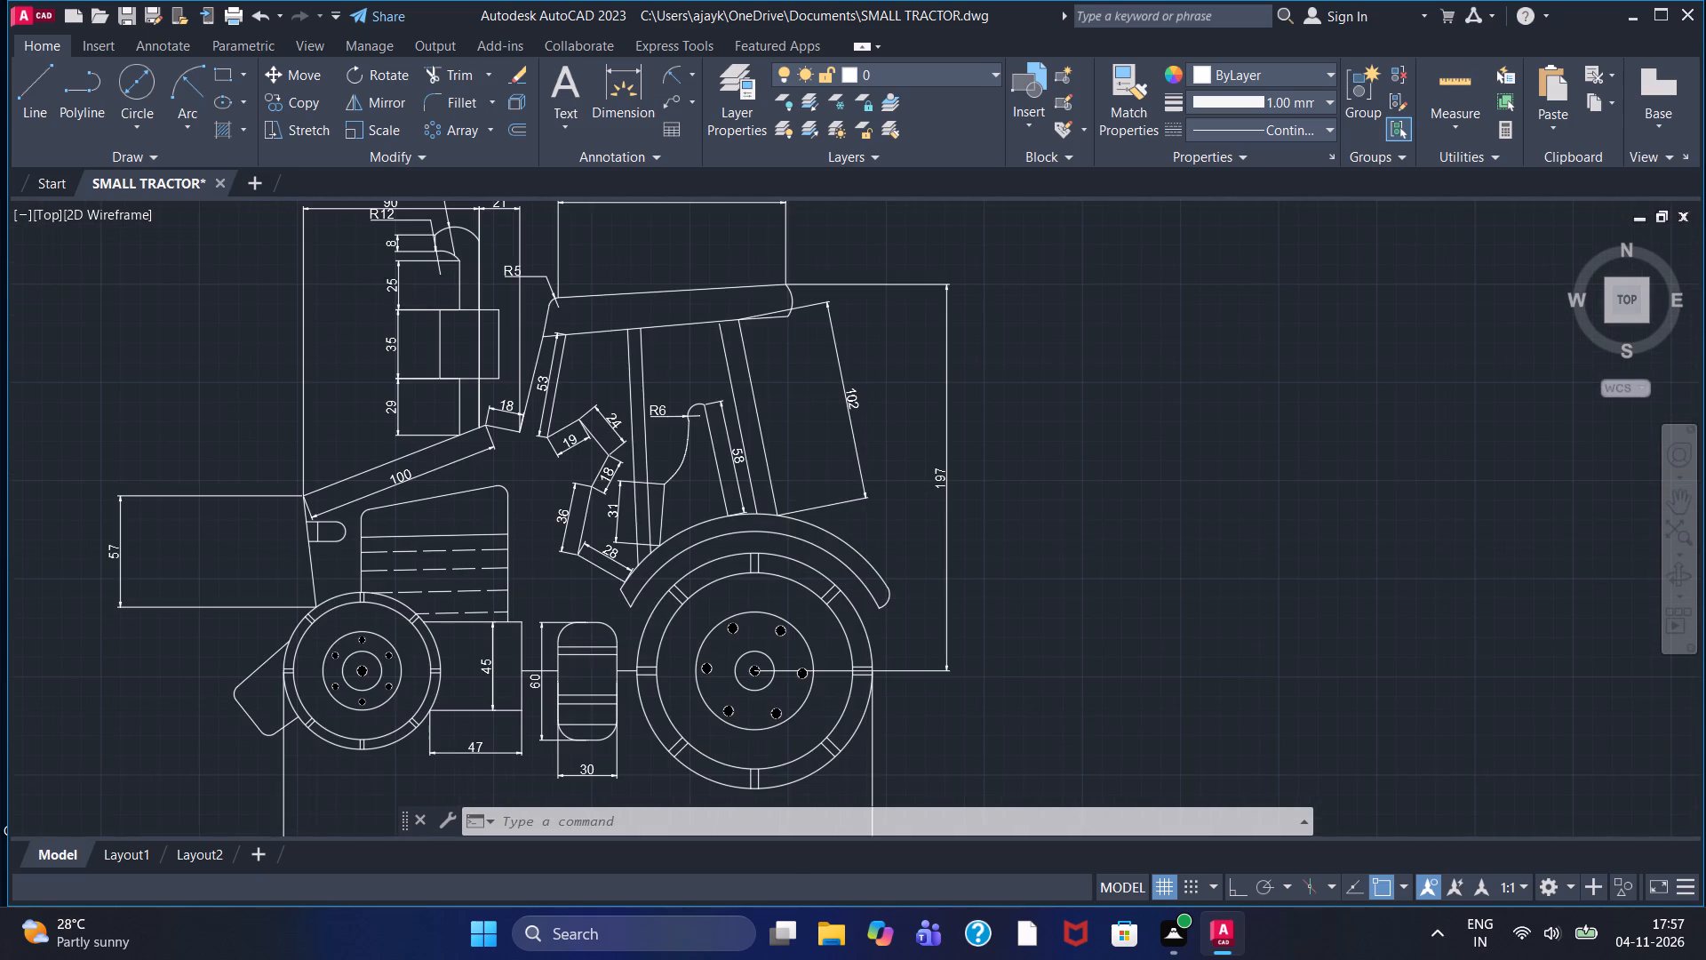
scroll(1089, 463, up, 1)
scroll(1089, 463, down, 1)
middle_drag(1089, 463, 1118, 440)
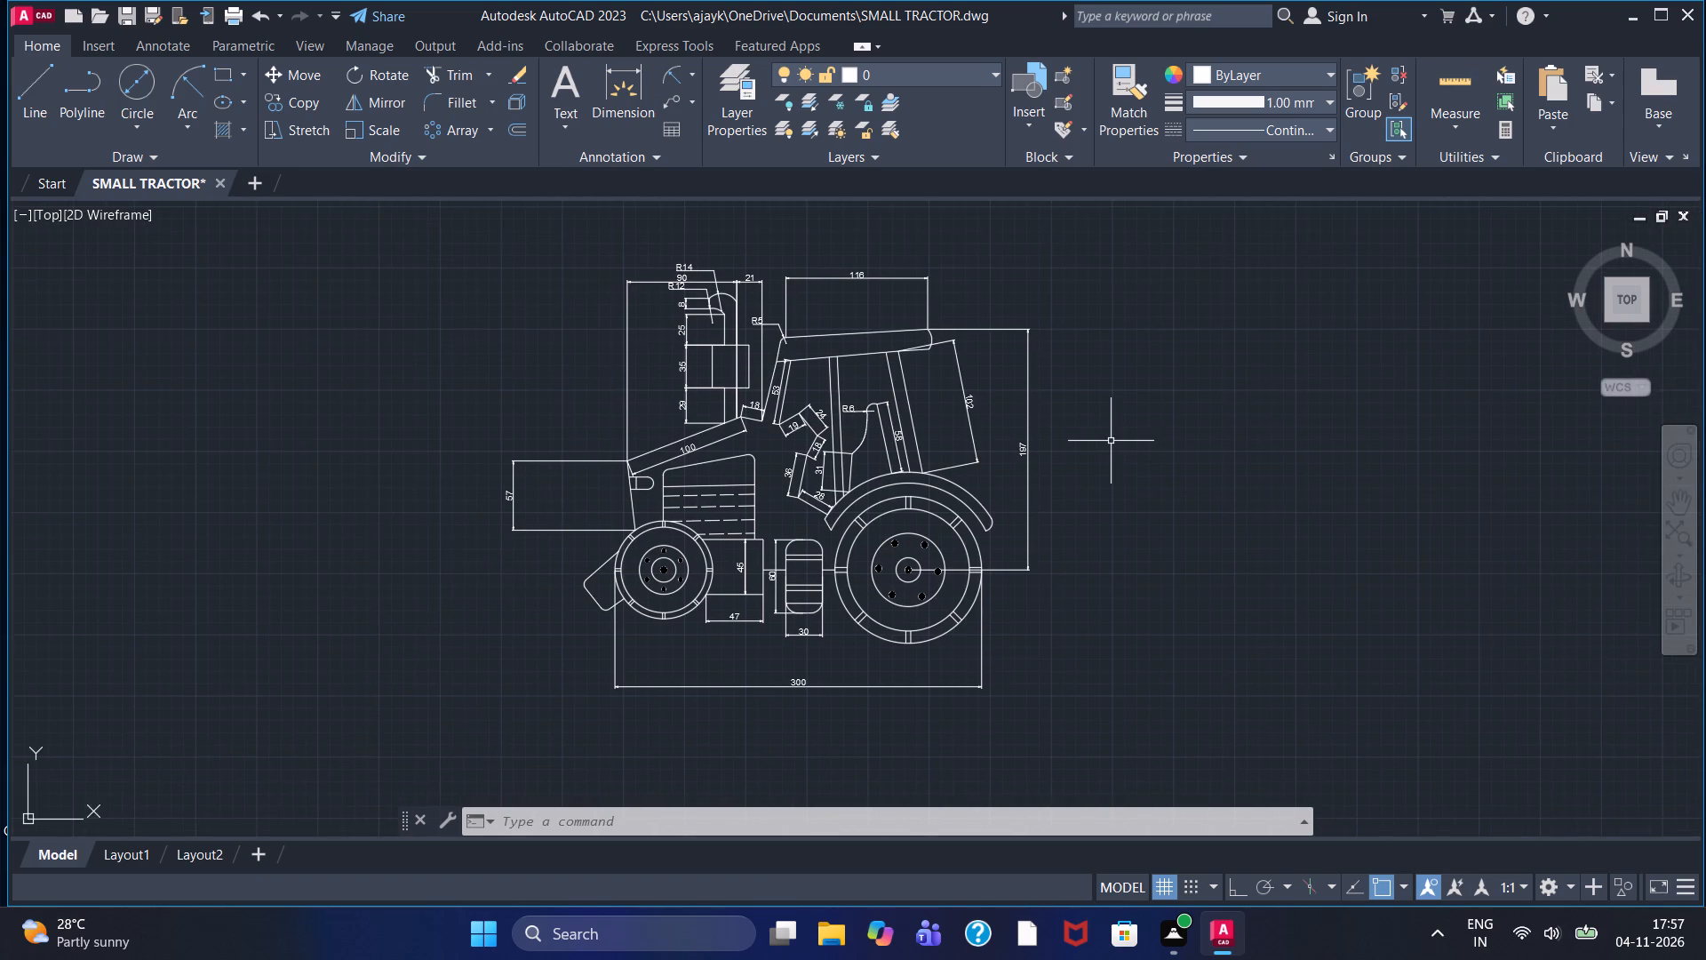
scroll(1111, 441, down, 1)
scroll(1111, 441, up, 1)
middle_drag(1111, 441, 1126, 448)
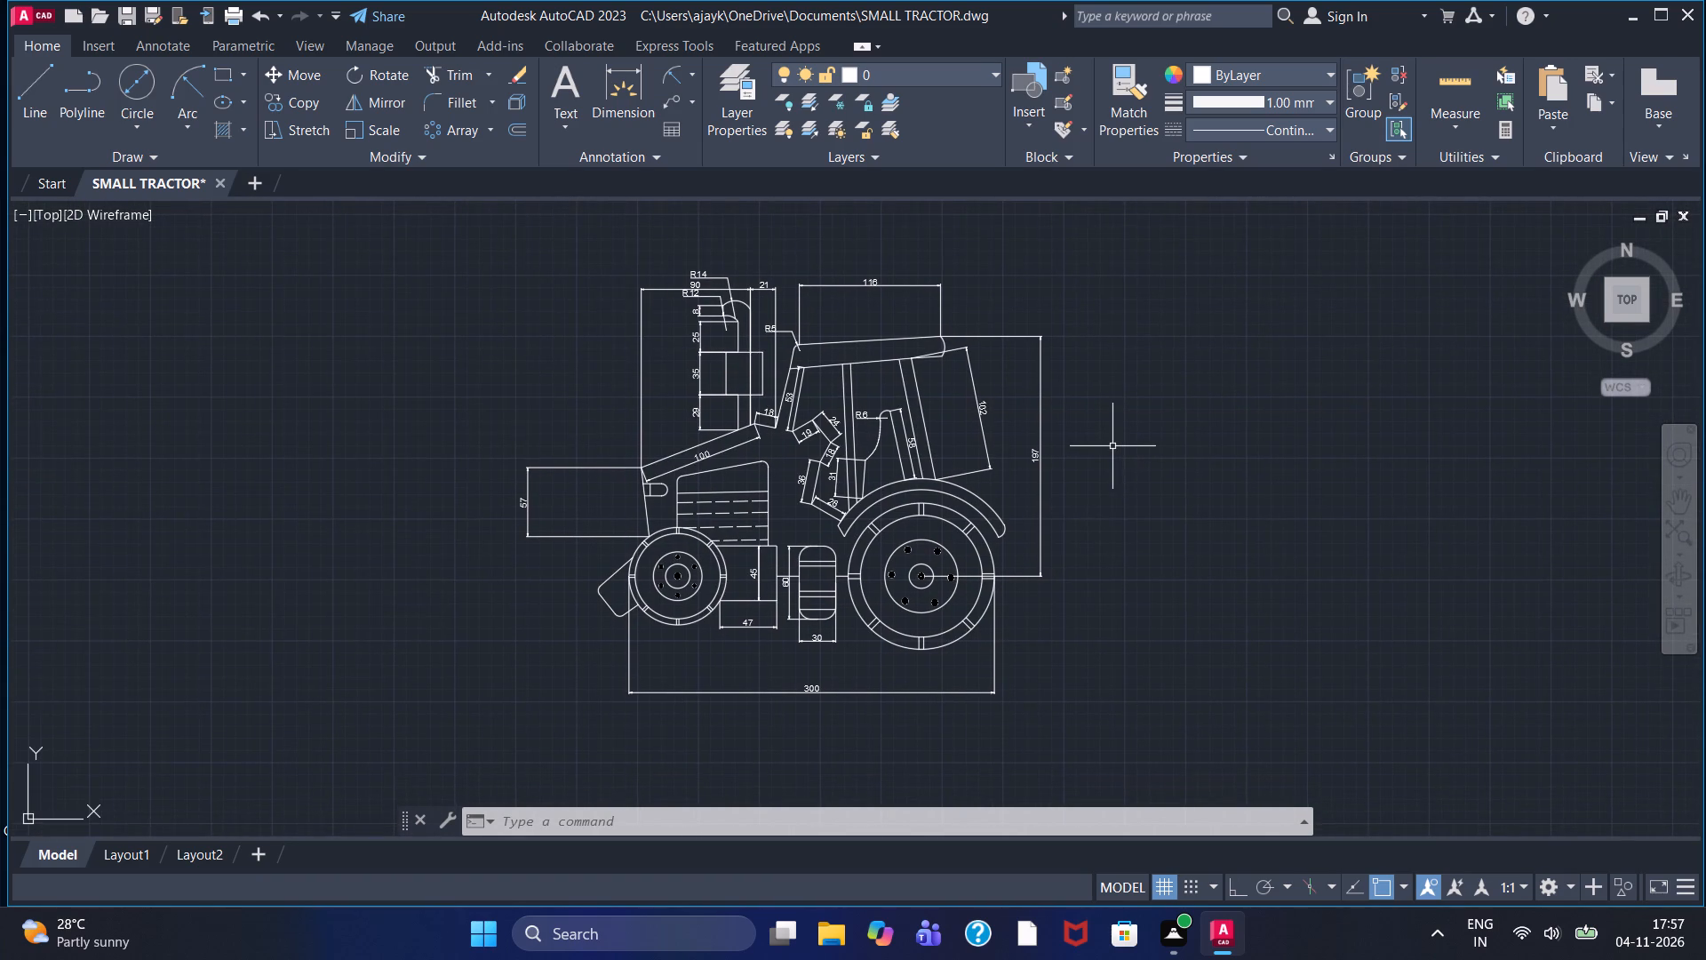
scroll(1112, 446, down, 1)
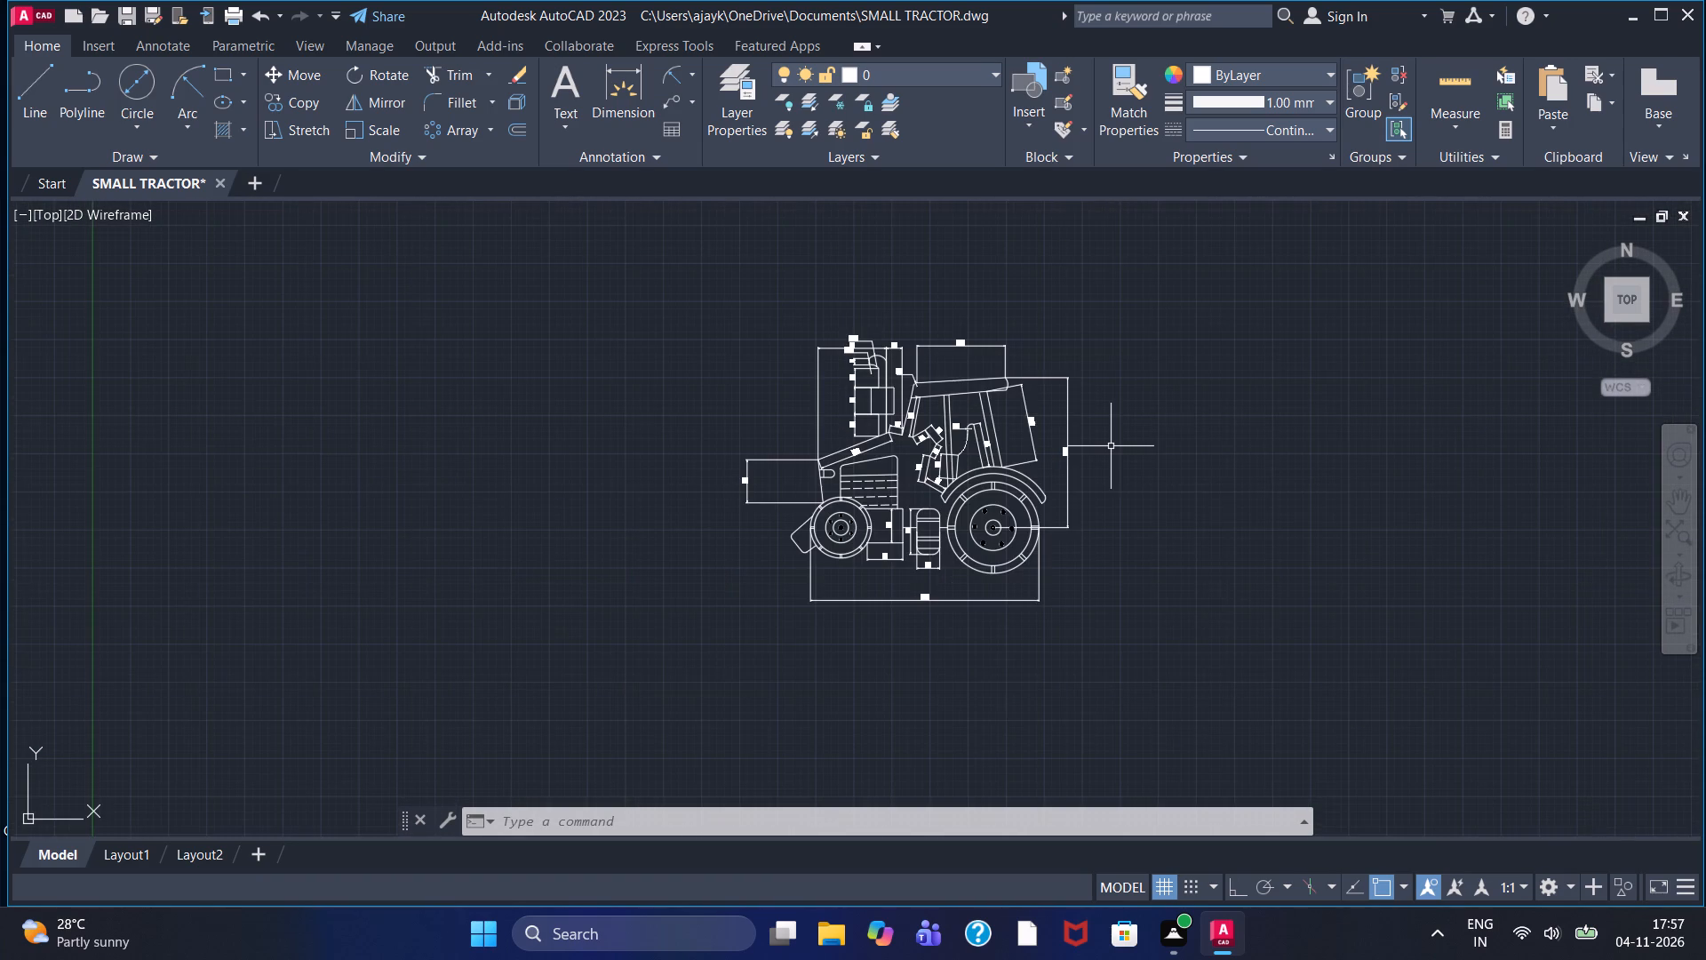
scroll(1110, 444, up, 1)
scroll(1110, 444, down, 1)
middle_drag(1109, 444, 1123, 454)
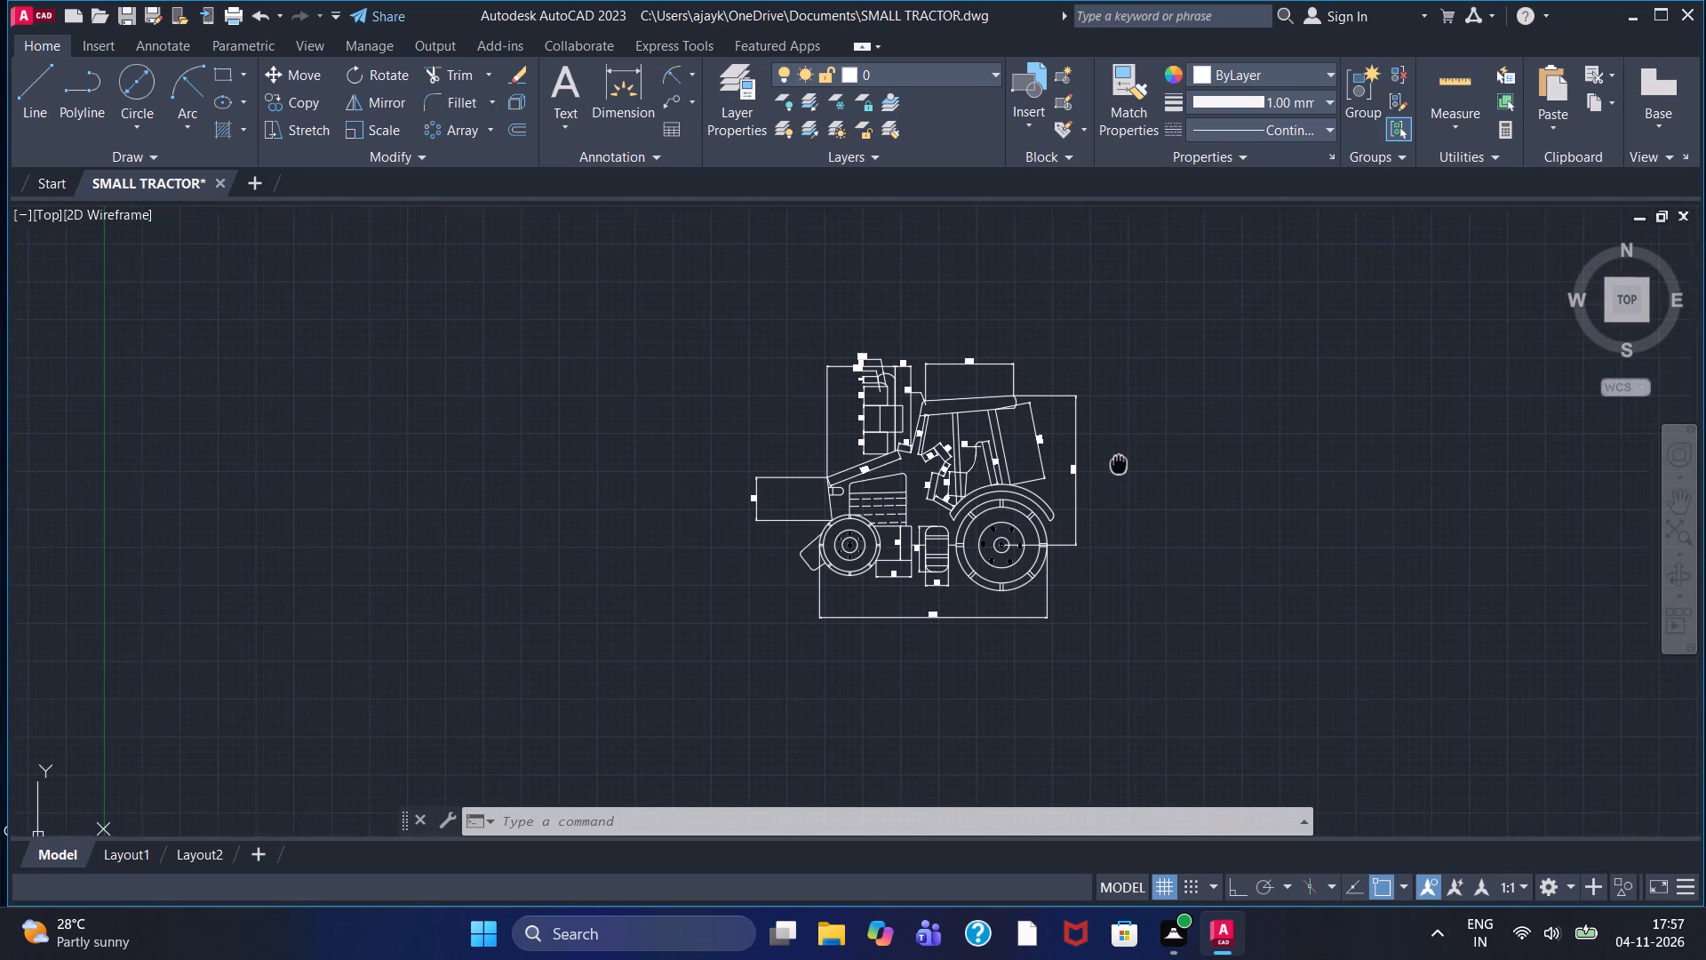
middle_drag(1123, 454, 1123, 452)
scroll(1120, 445, up, 1)
scroll(1120, 445, down, 1)
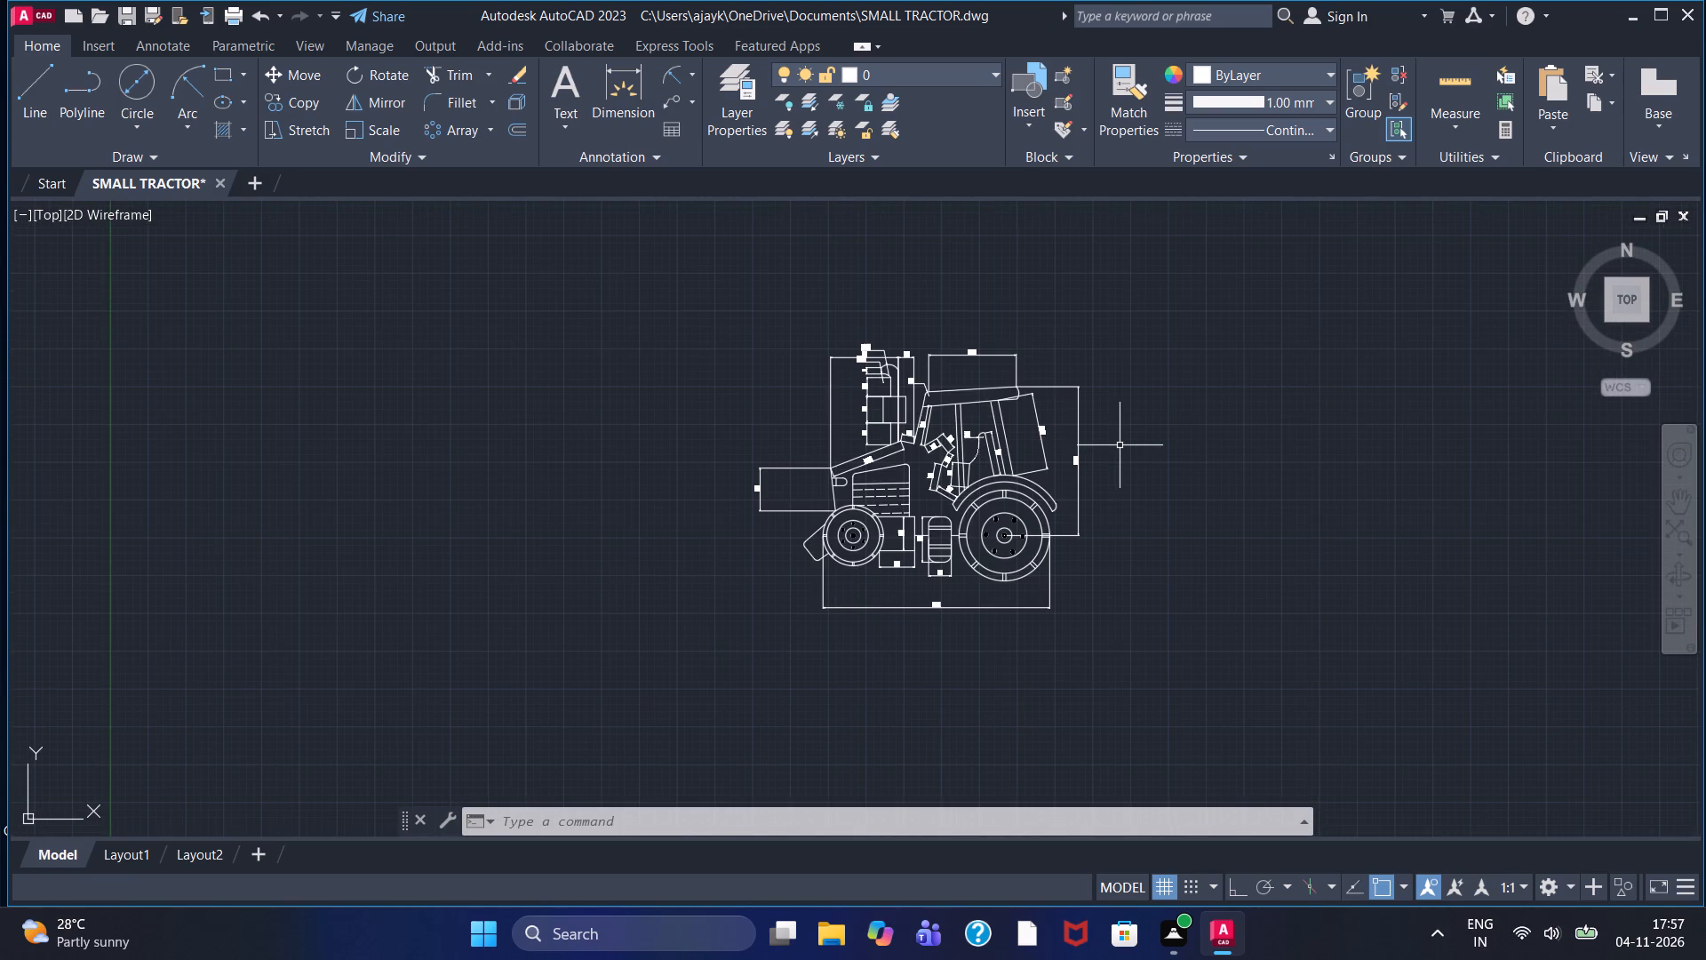
scroll(1117, 443, down, 1)
scroll(1117, 443, up, 2)
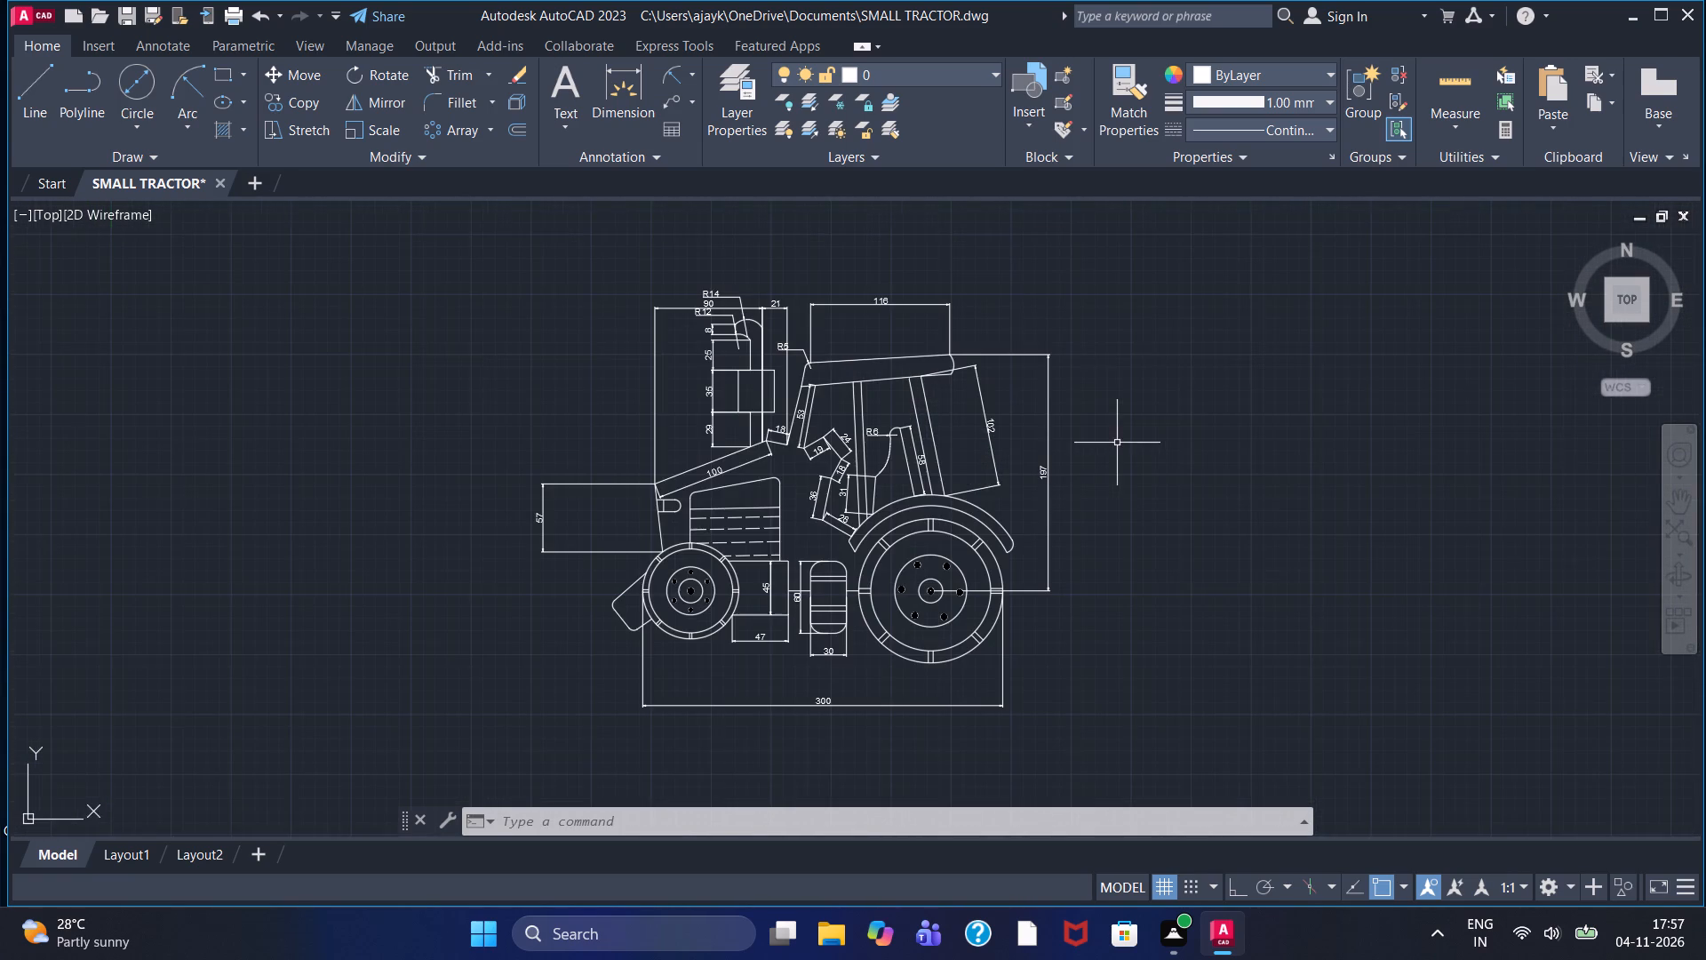
scroll(1117, 443, down, 2)
scroll(1117, 443, up, 1)
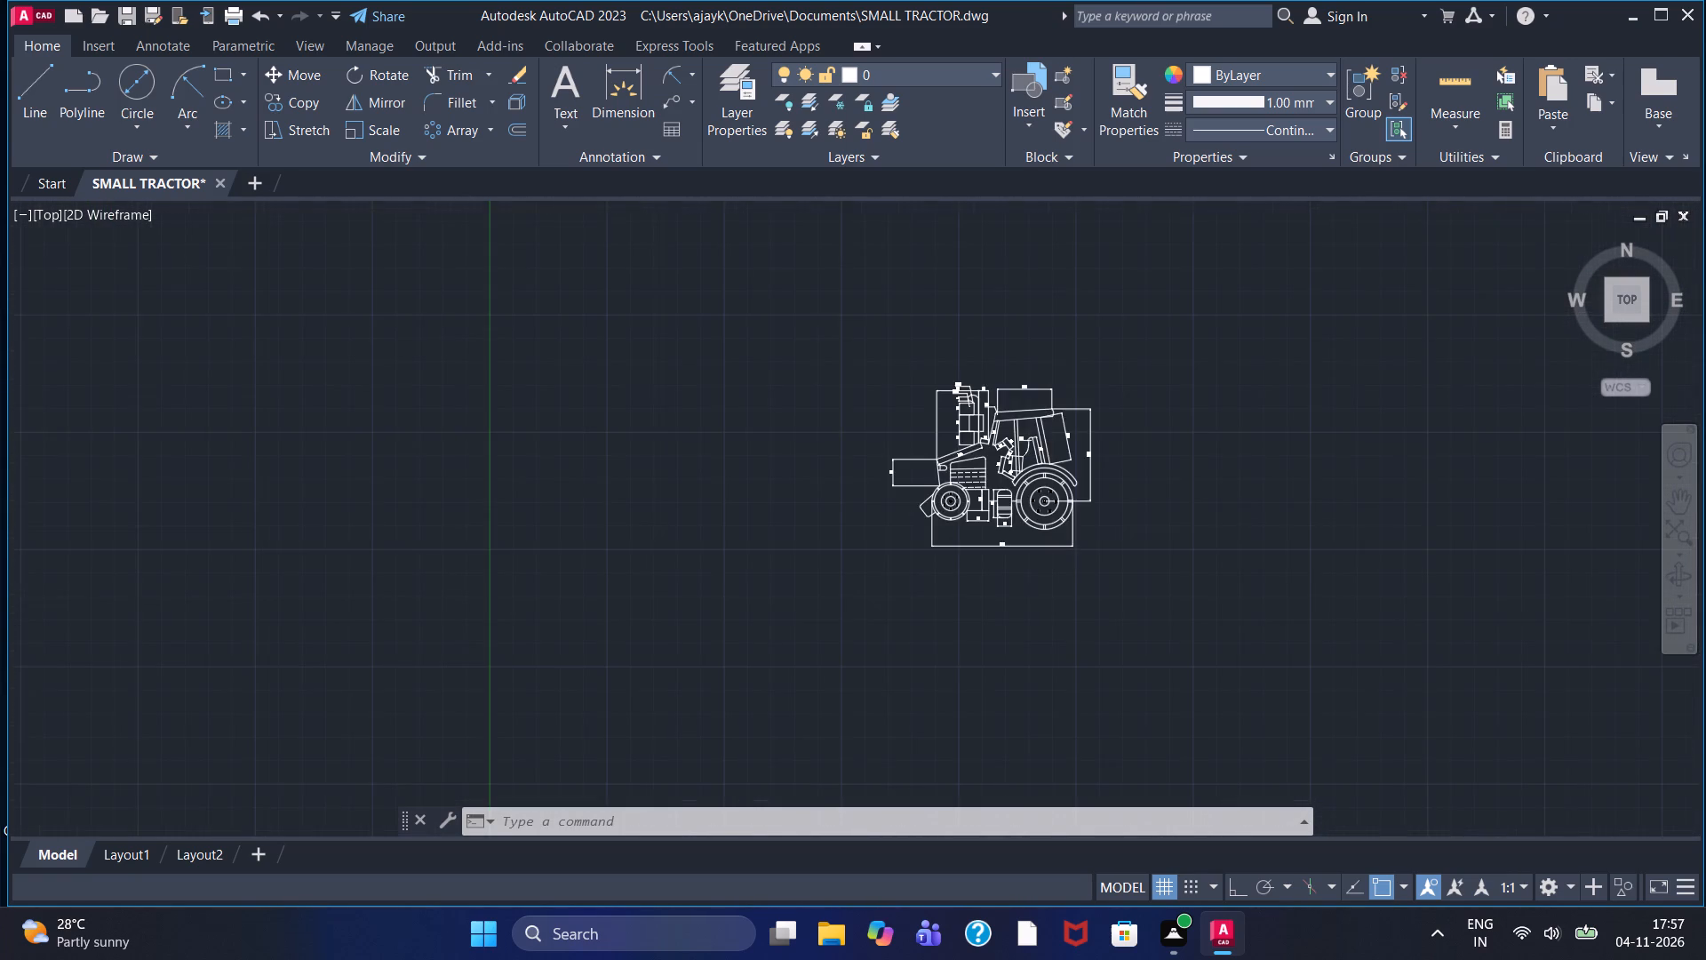
middle_drag(1117, 443, 1117, 419)
scroll(1088, 420, up, 1)
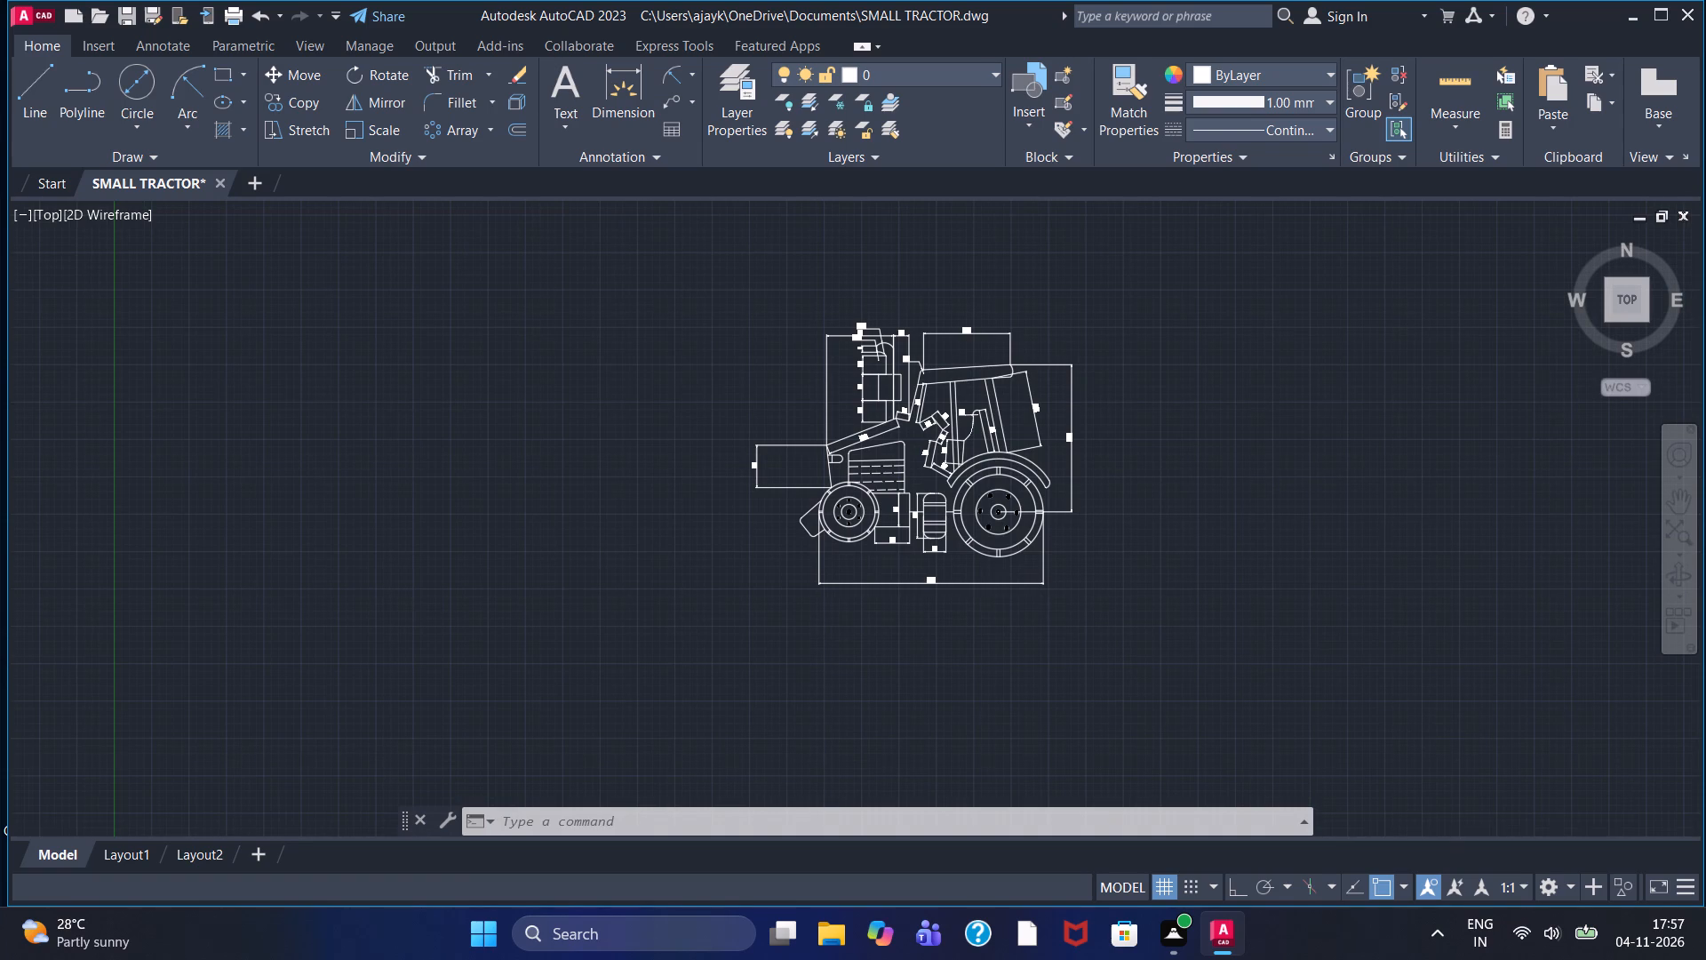